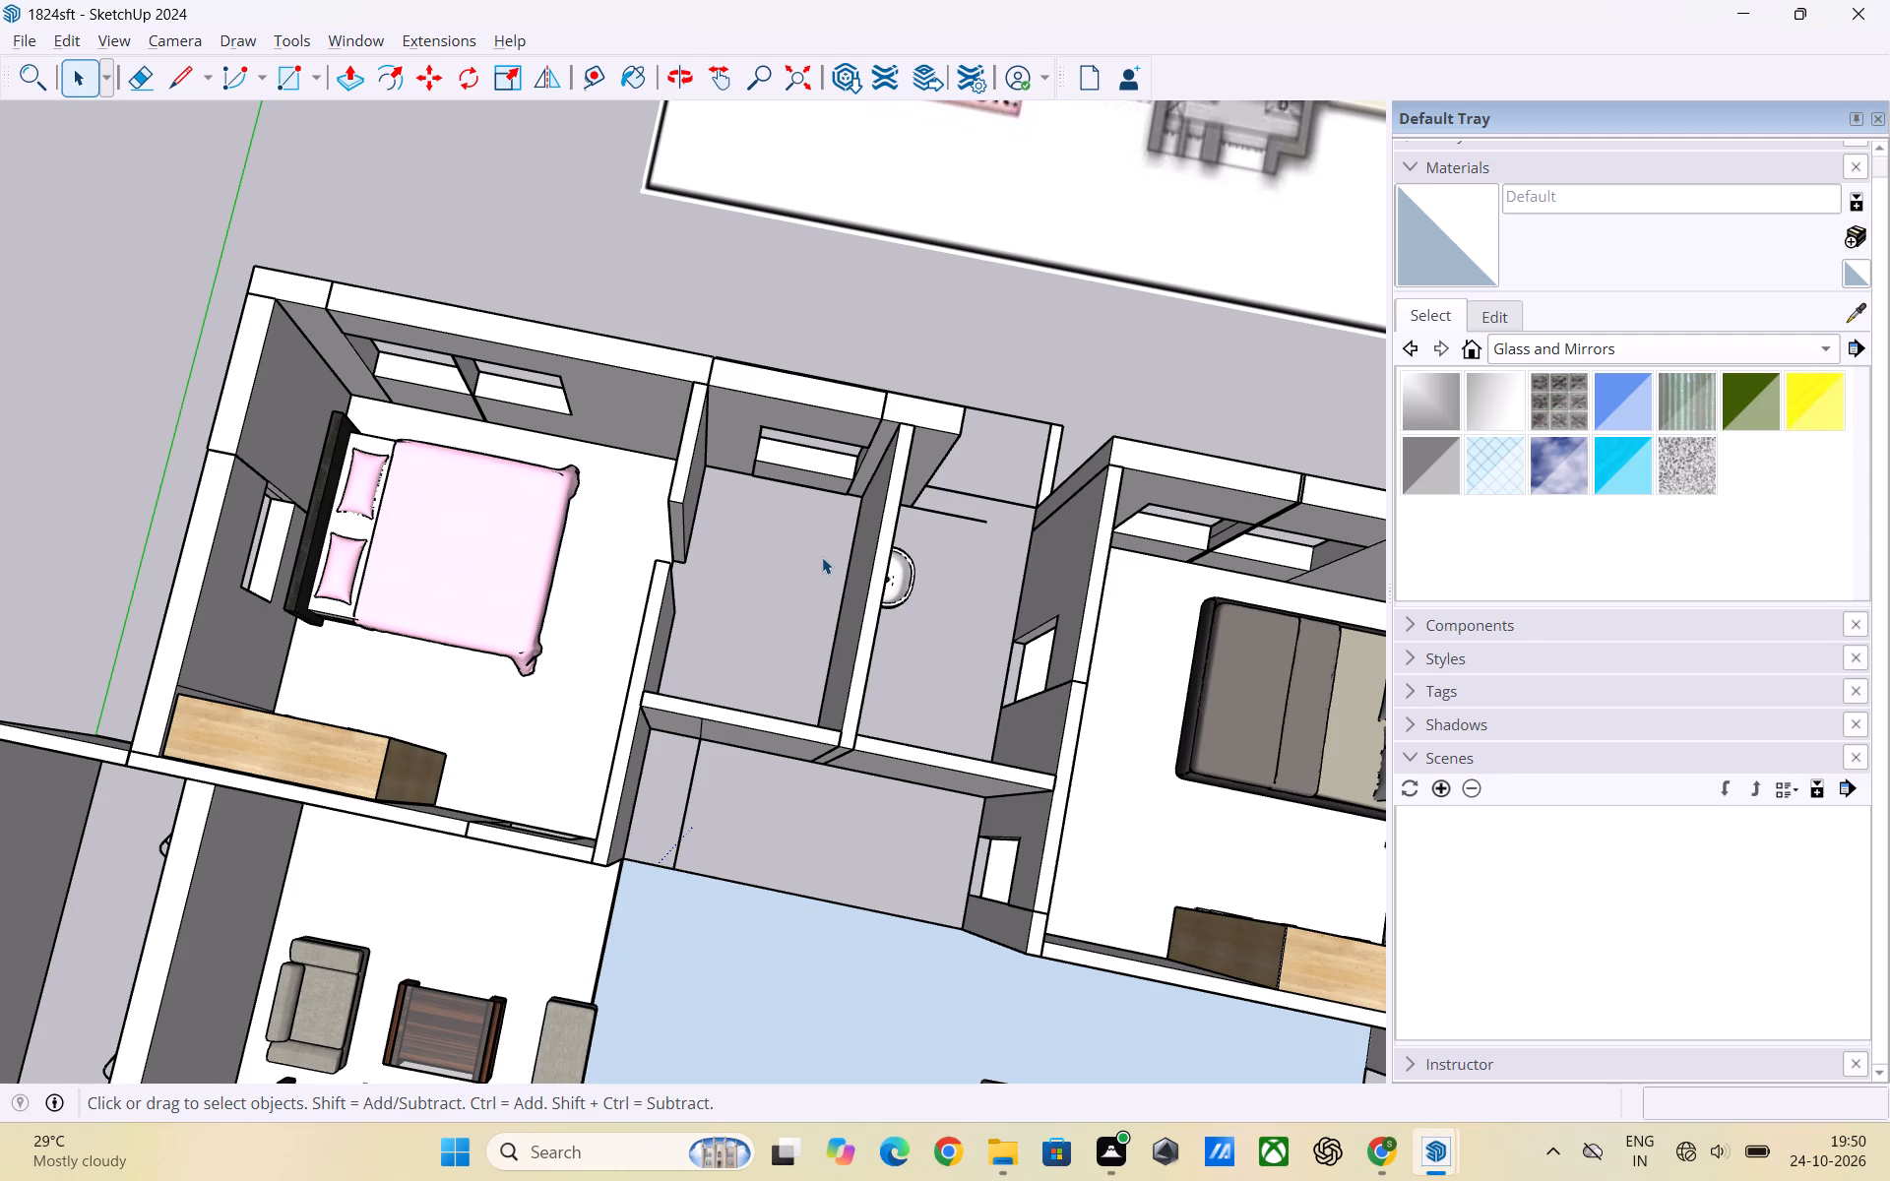
# Save the 1824sft model.
pyautogui.hotkey('ctrl', 's')
# Open the Windows power options.
pyautogui.click(458, 1148)
pyautogui.click(1124, 1059)
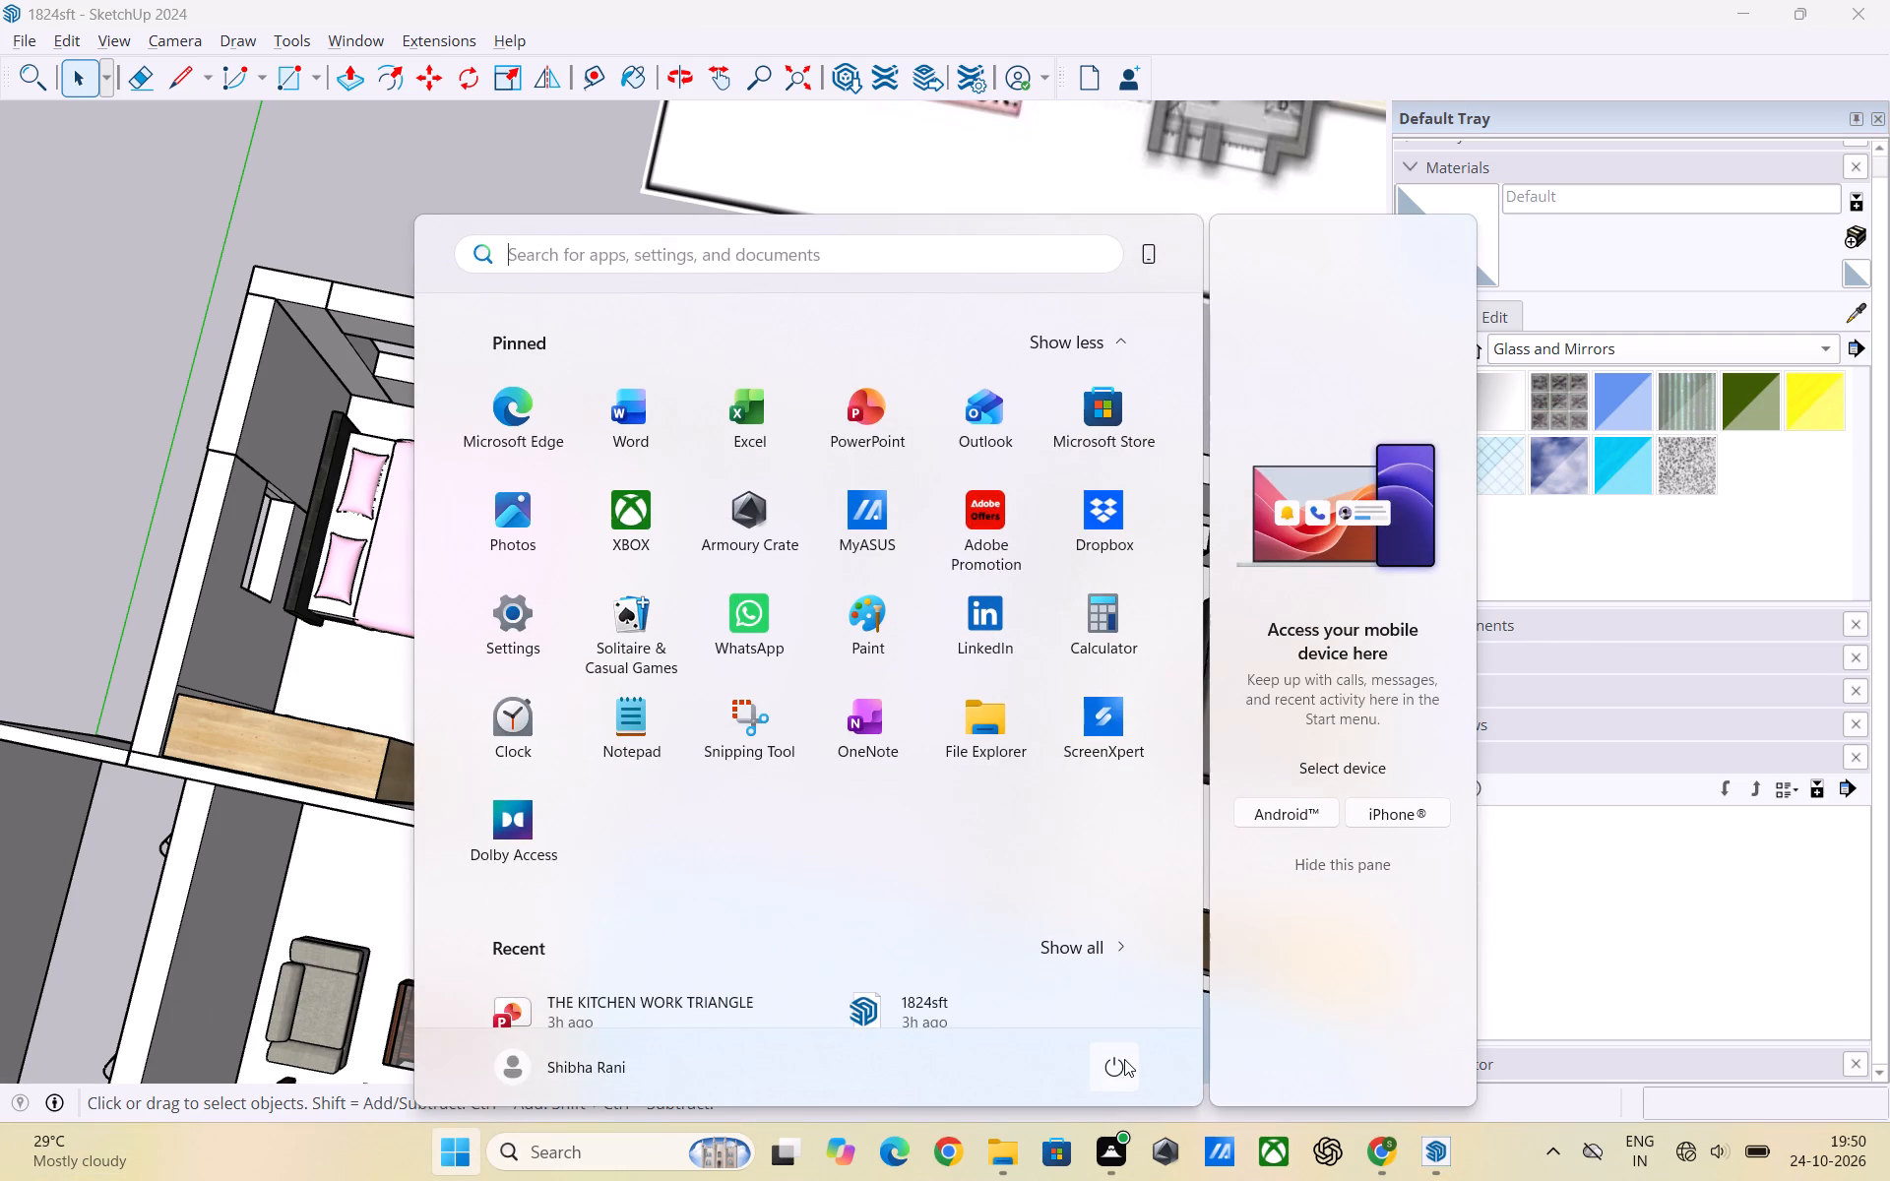
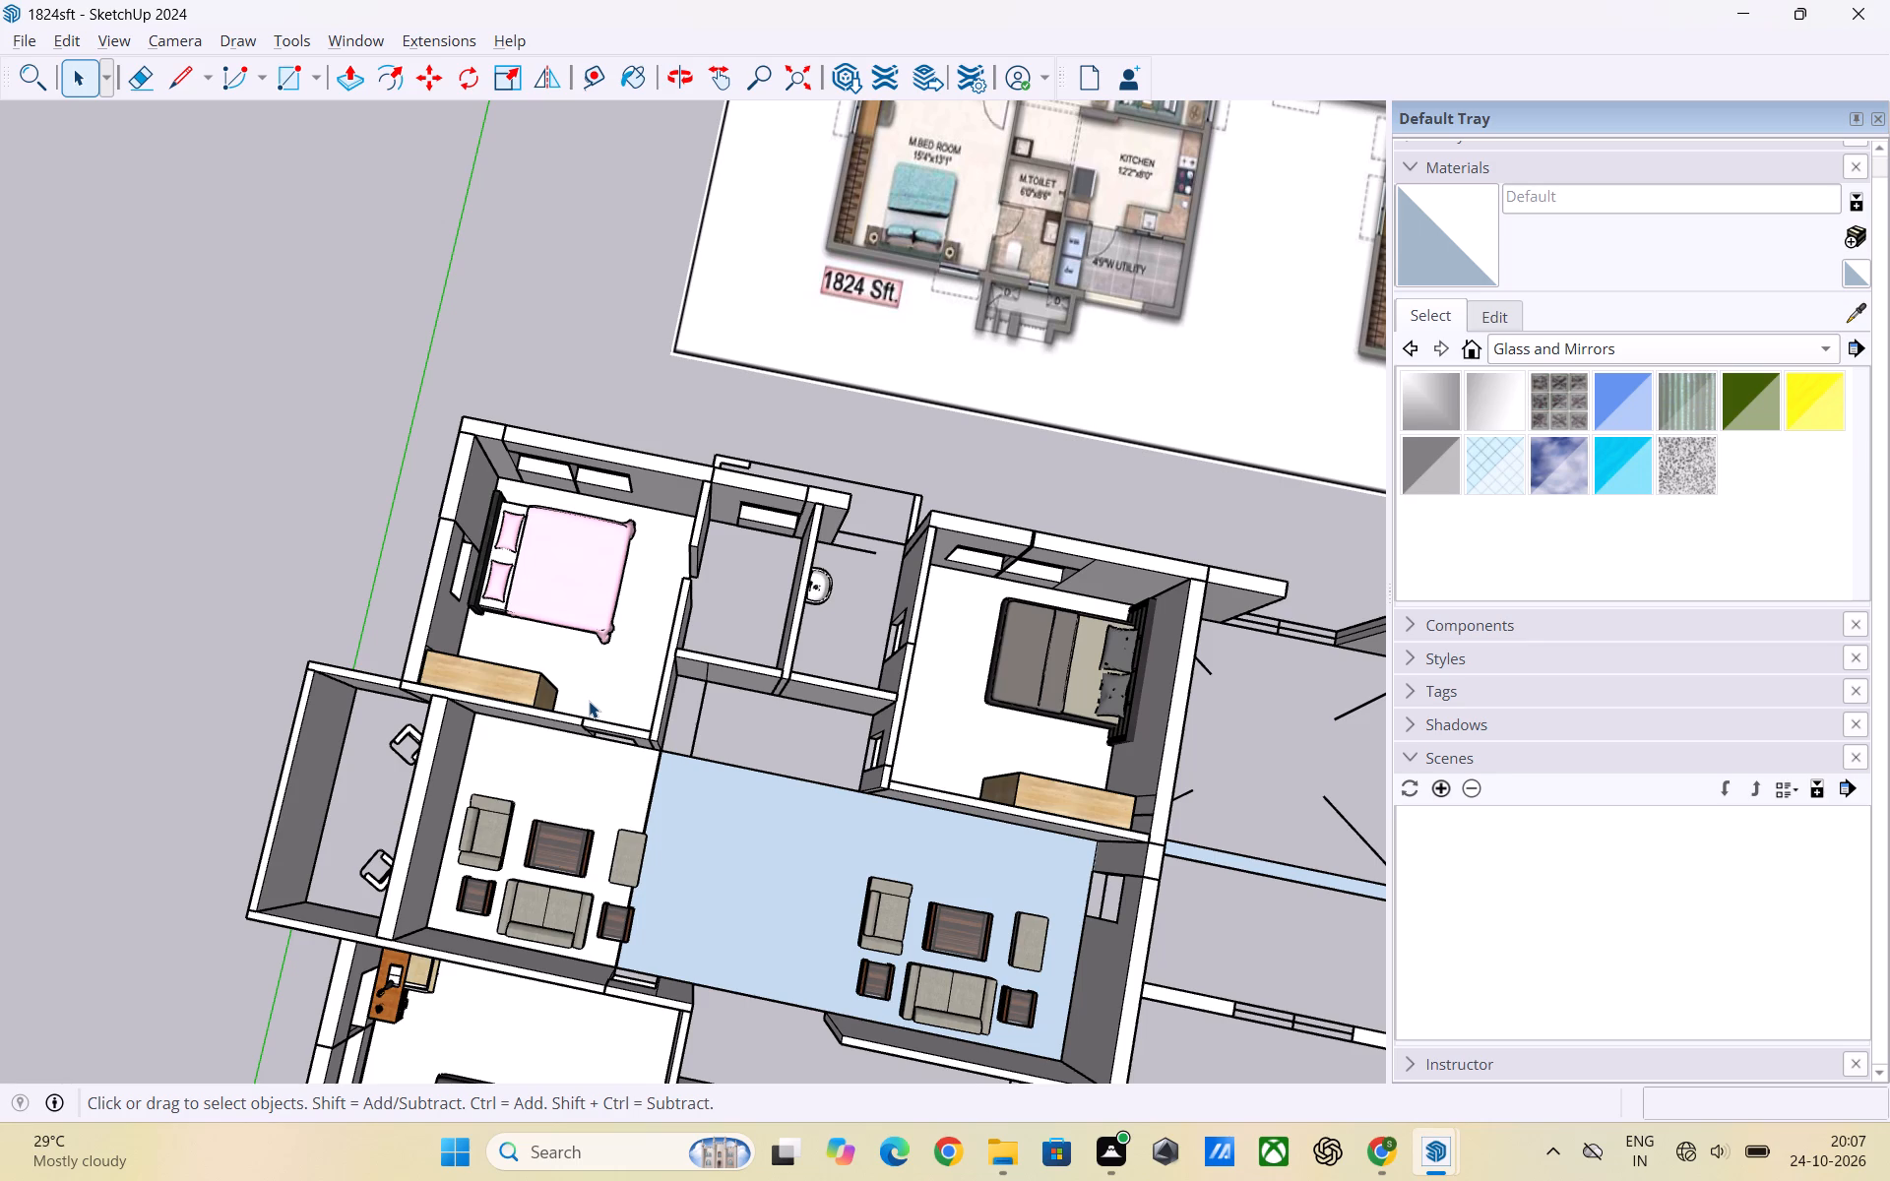
# Review the furnished left apartment and the overall 1824 sft layout against the reference floor plan.
pyautogui.scroll(-2, 619, 725)
pyautogui.scroll(-2, 721, 653)
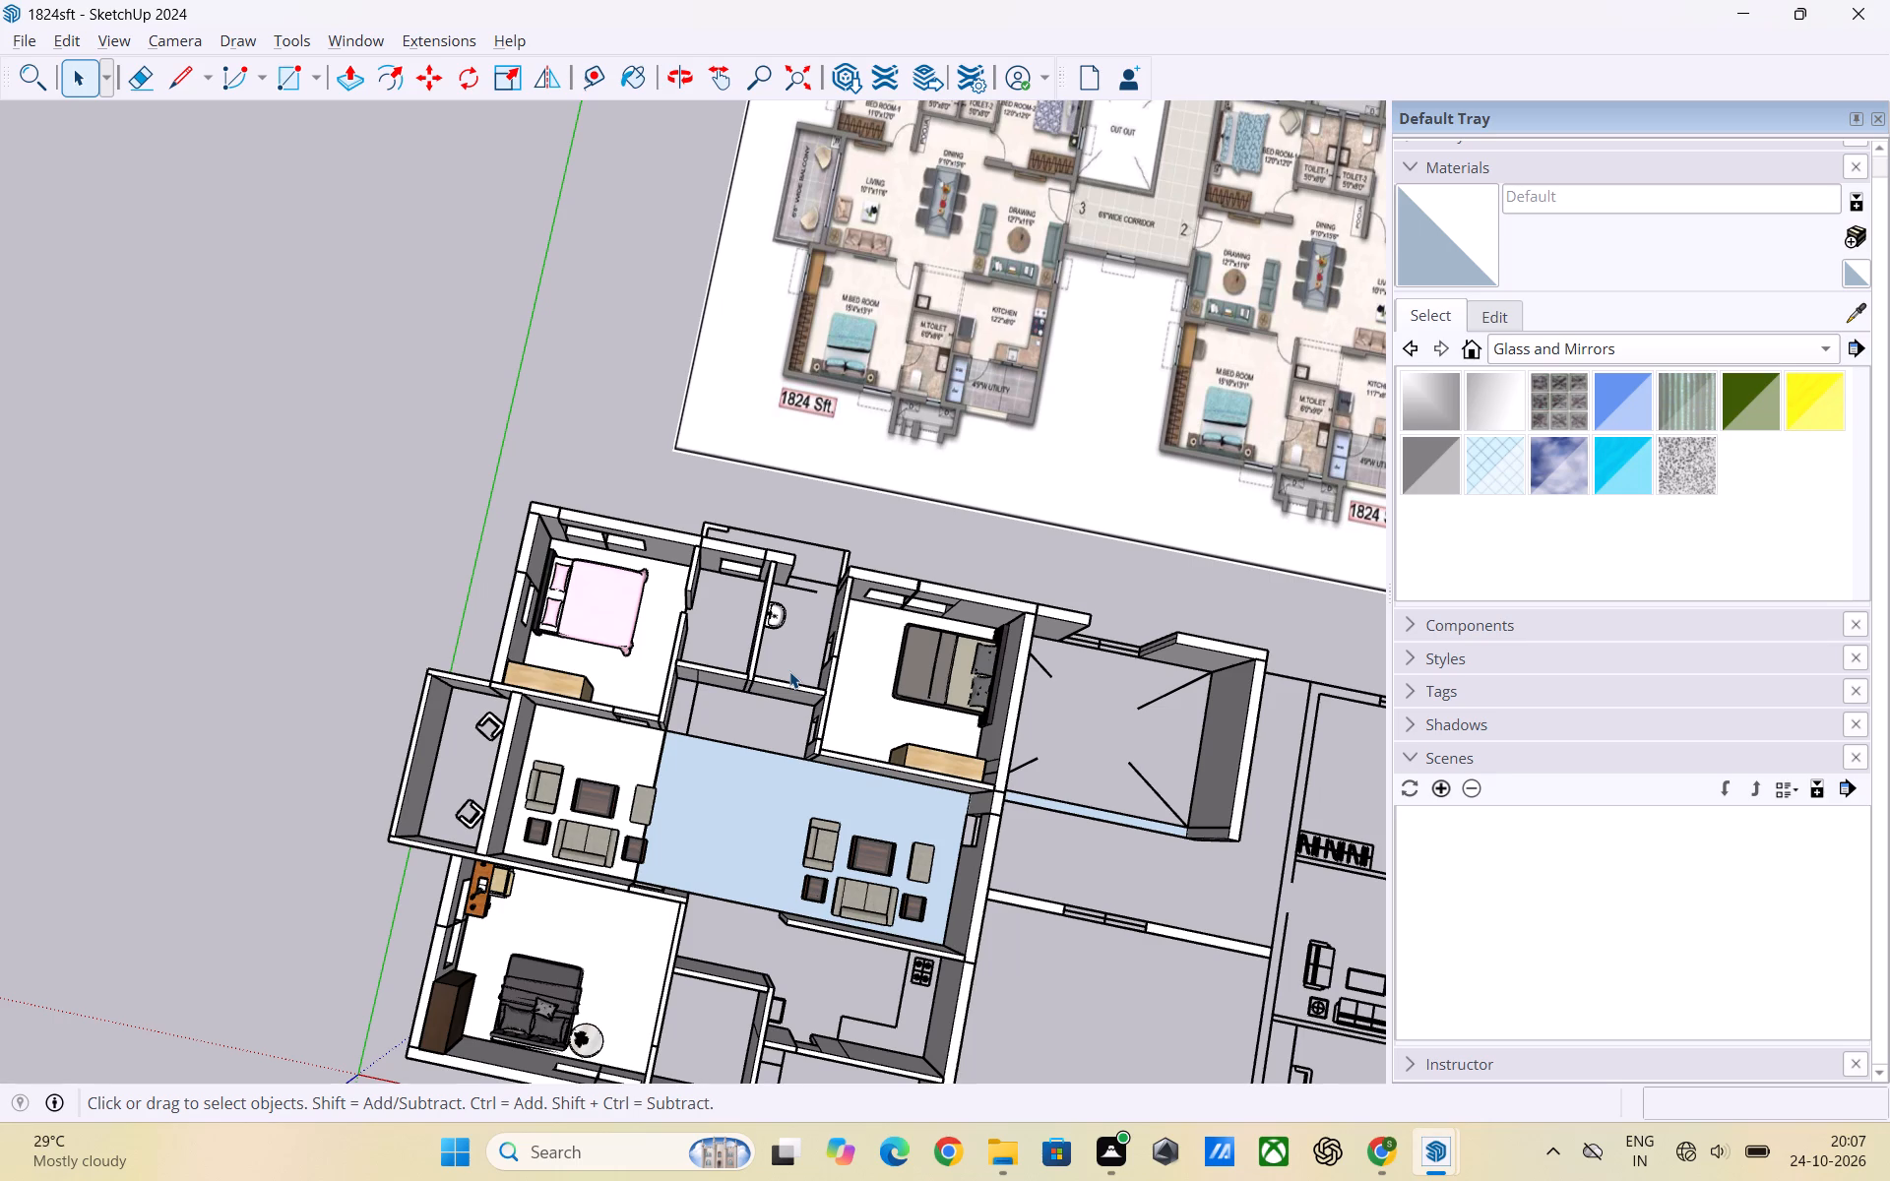
pyautogui.scroll(-3, 647, 648)
pyautogui.scroll(2, 836, 726)
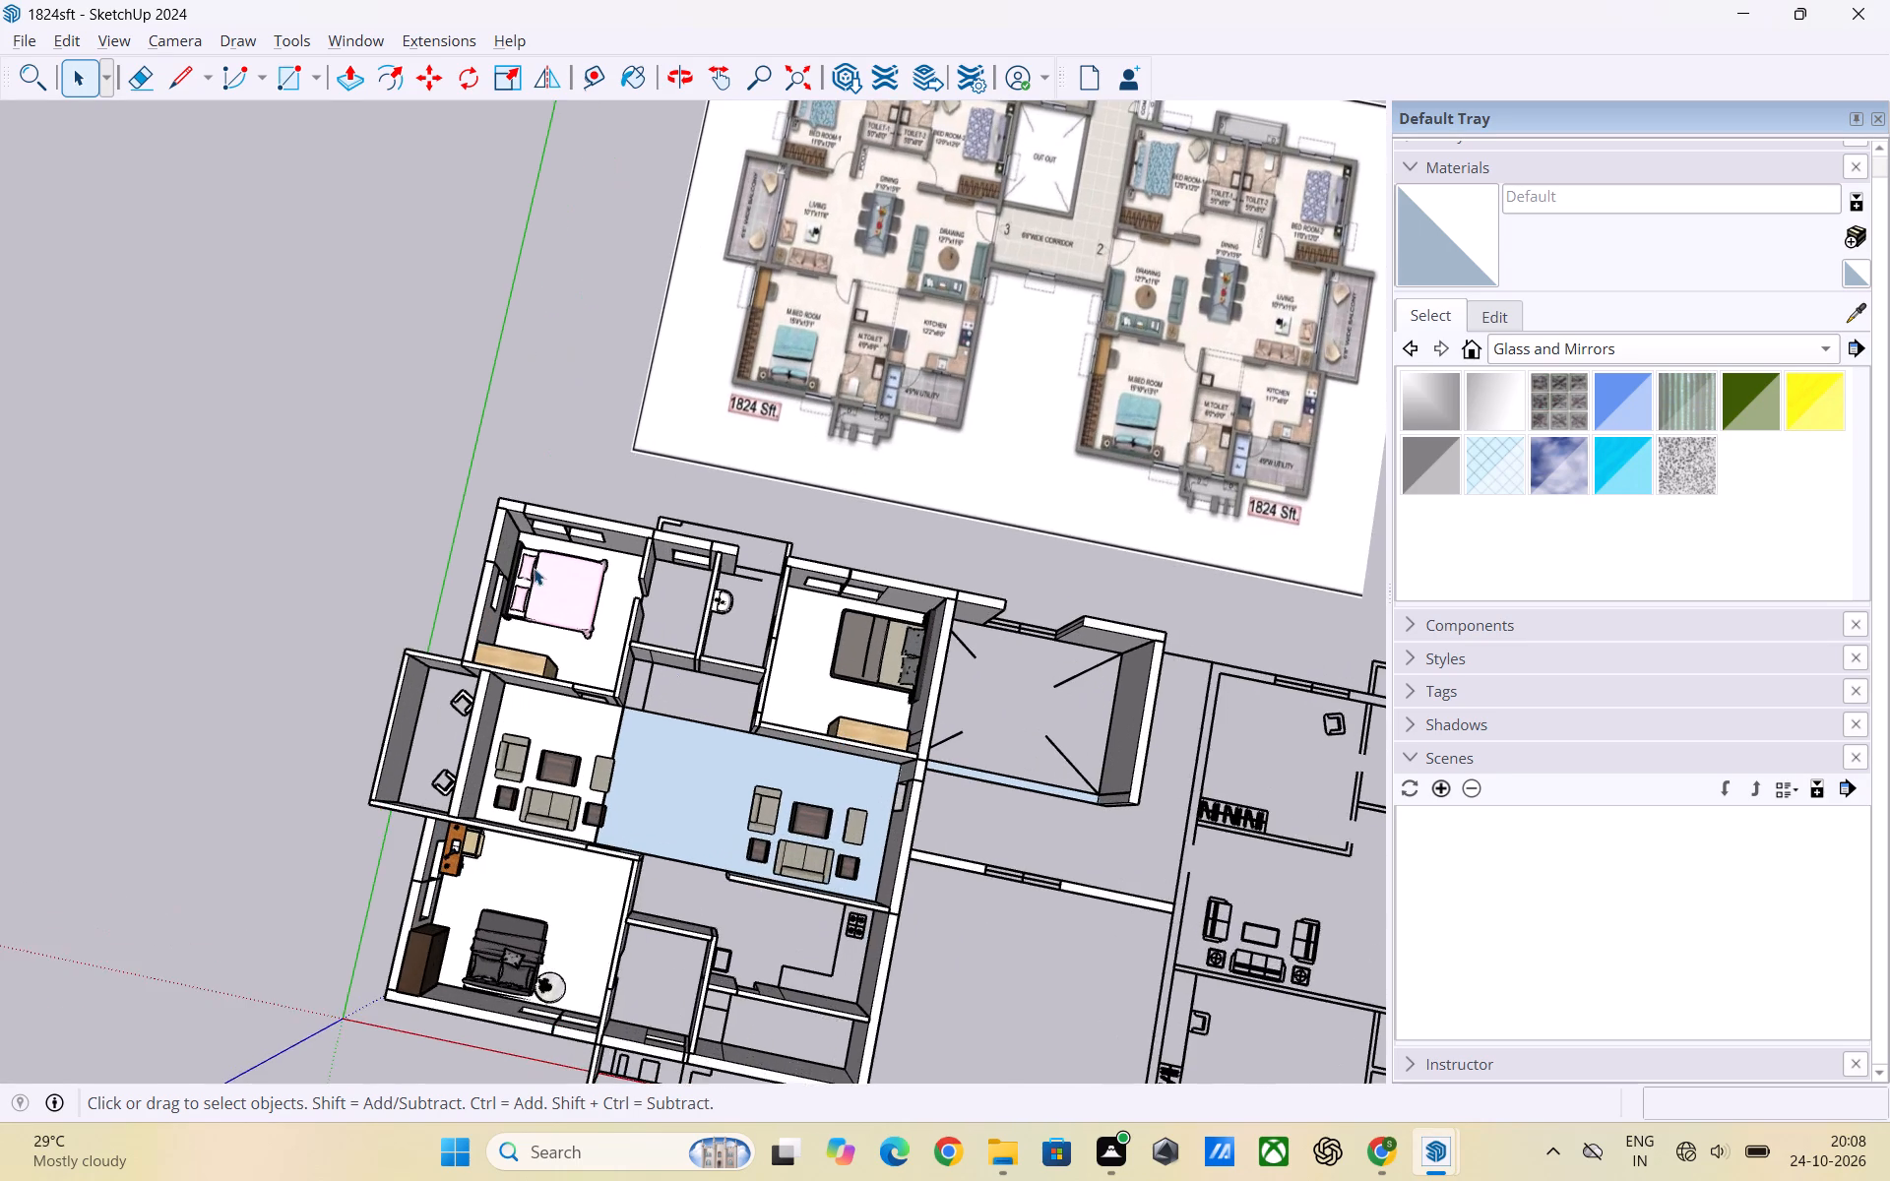
pyautogui.scroll(-2, 534, 568)
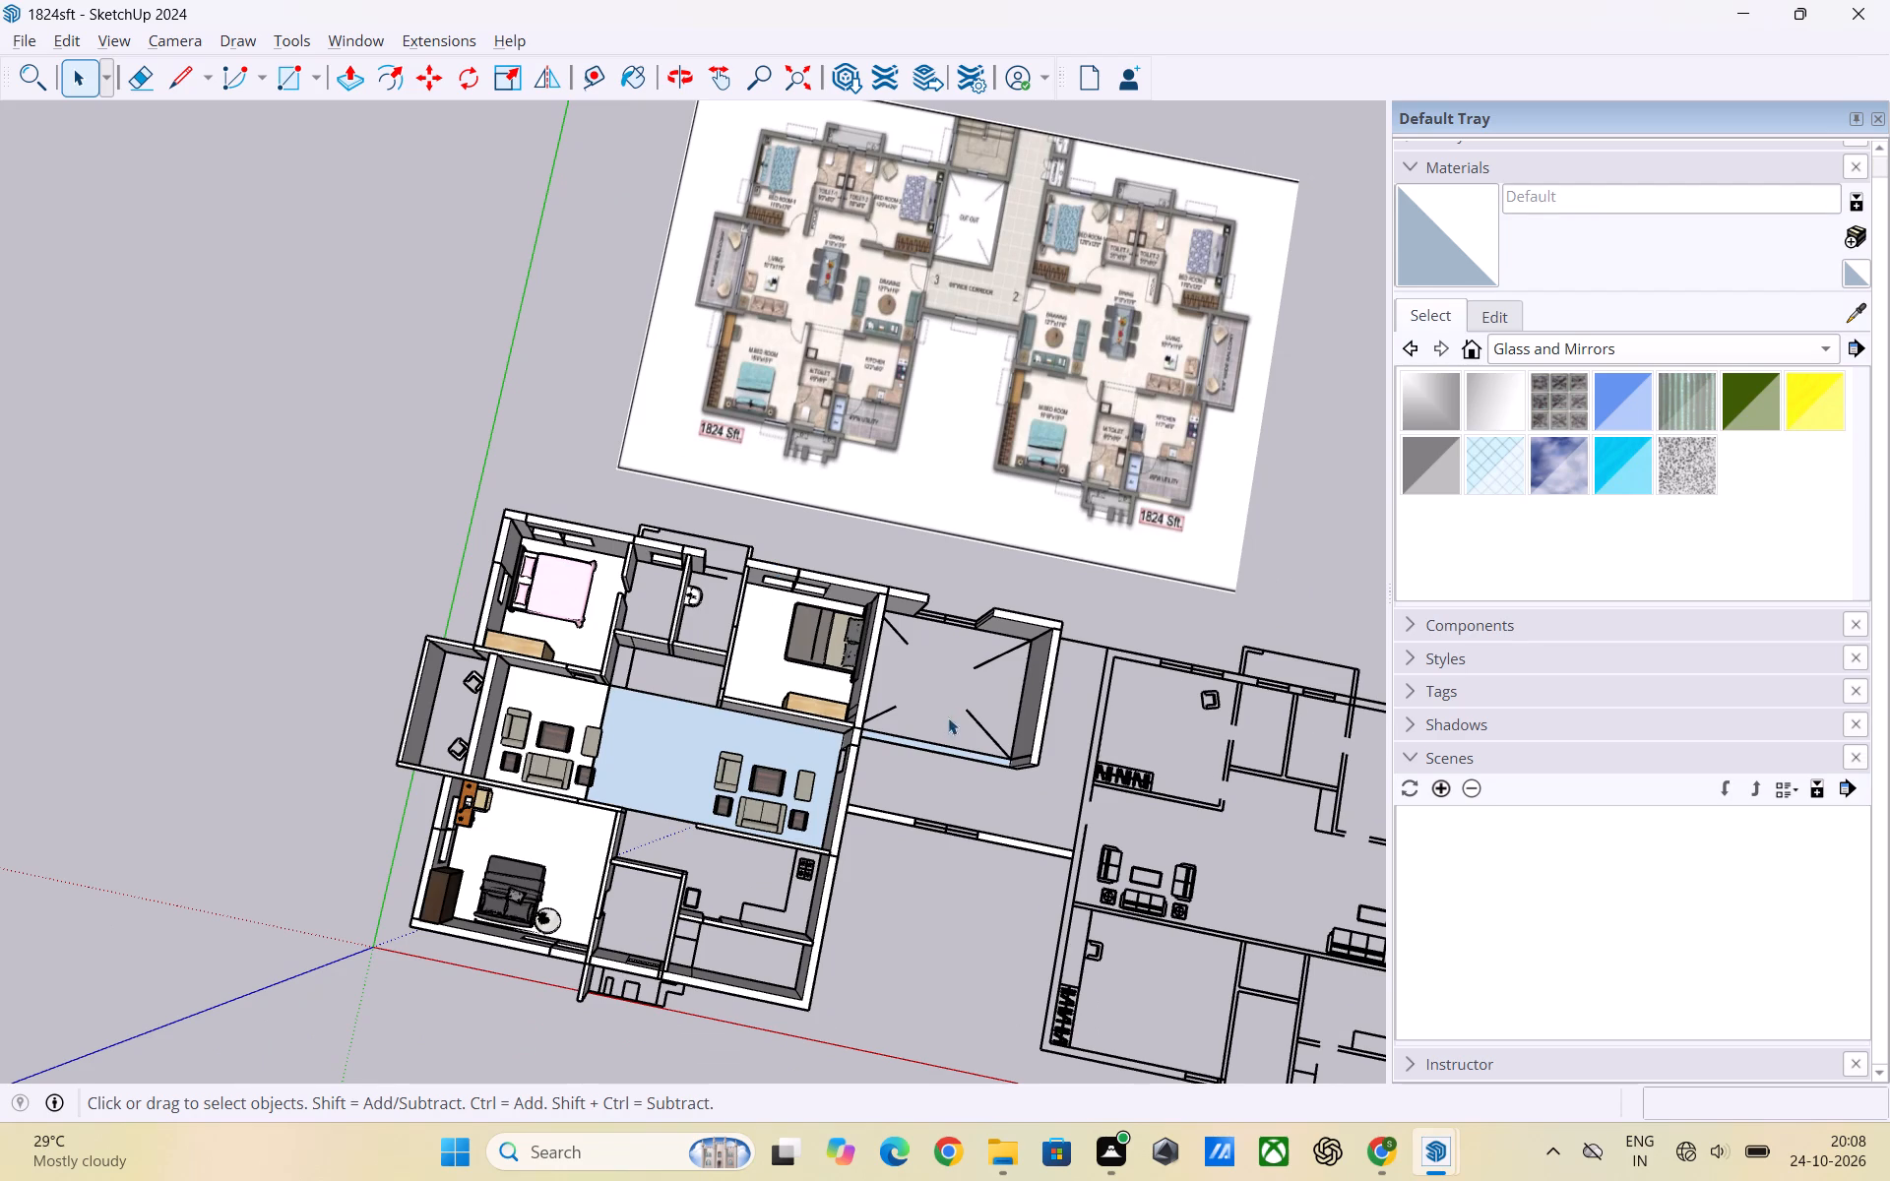
pyautogui.scroll(-3, 572, 536)
pyautogui.scroll(1, 575, 537)
pyautogui.scroll(-2, 583, 551)
pyautogui.moveTo(604, 686); pyautogui.dragTo(729, 680, button='middle')
pyautogui.scroll(-1, 607, 686)
pyautogui.scroll(2, 792, 684)
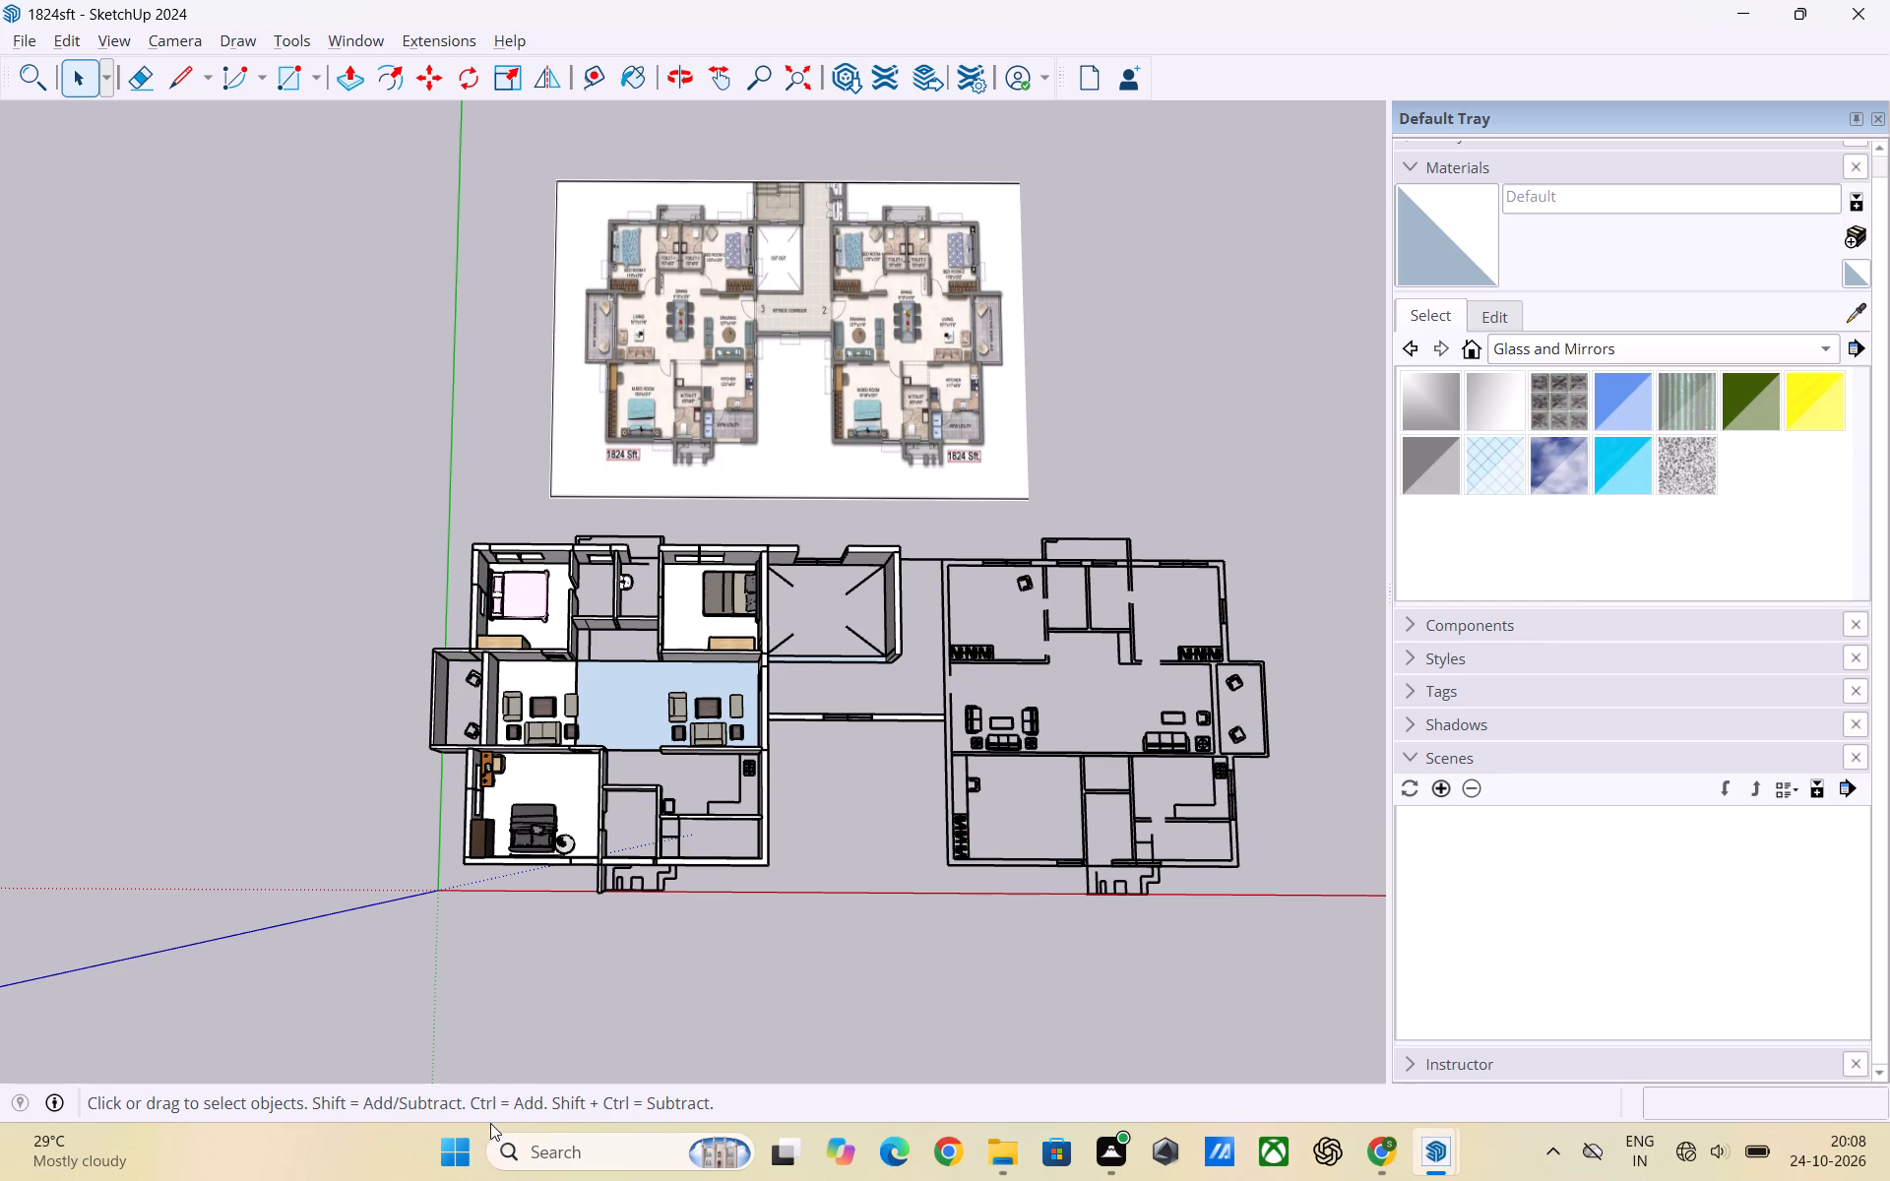
# Open the Windows power options.
pyautogui.click(463, 1150)
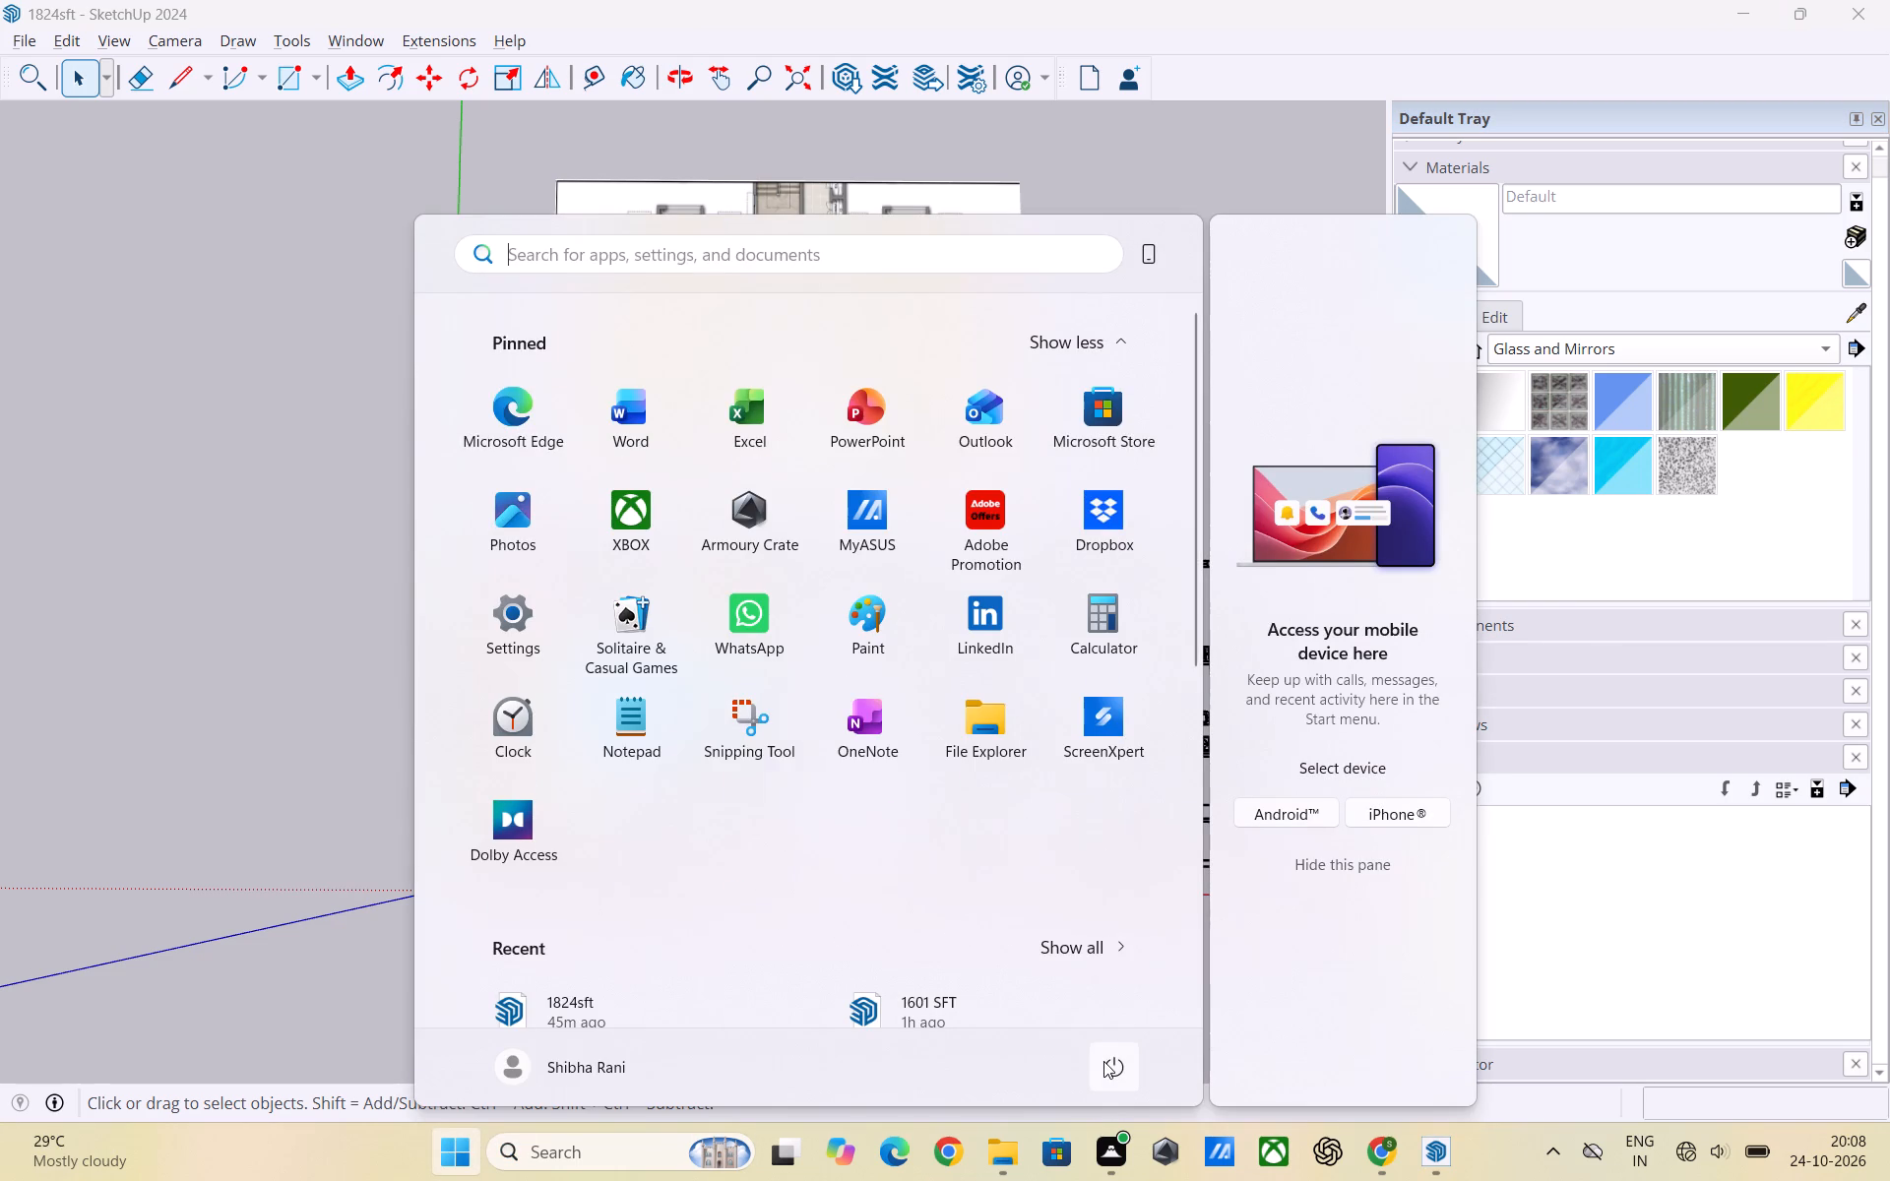
pyautogui.click(1103, 1061)
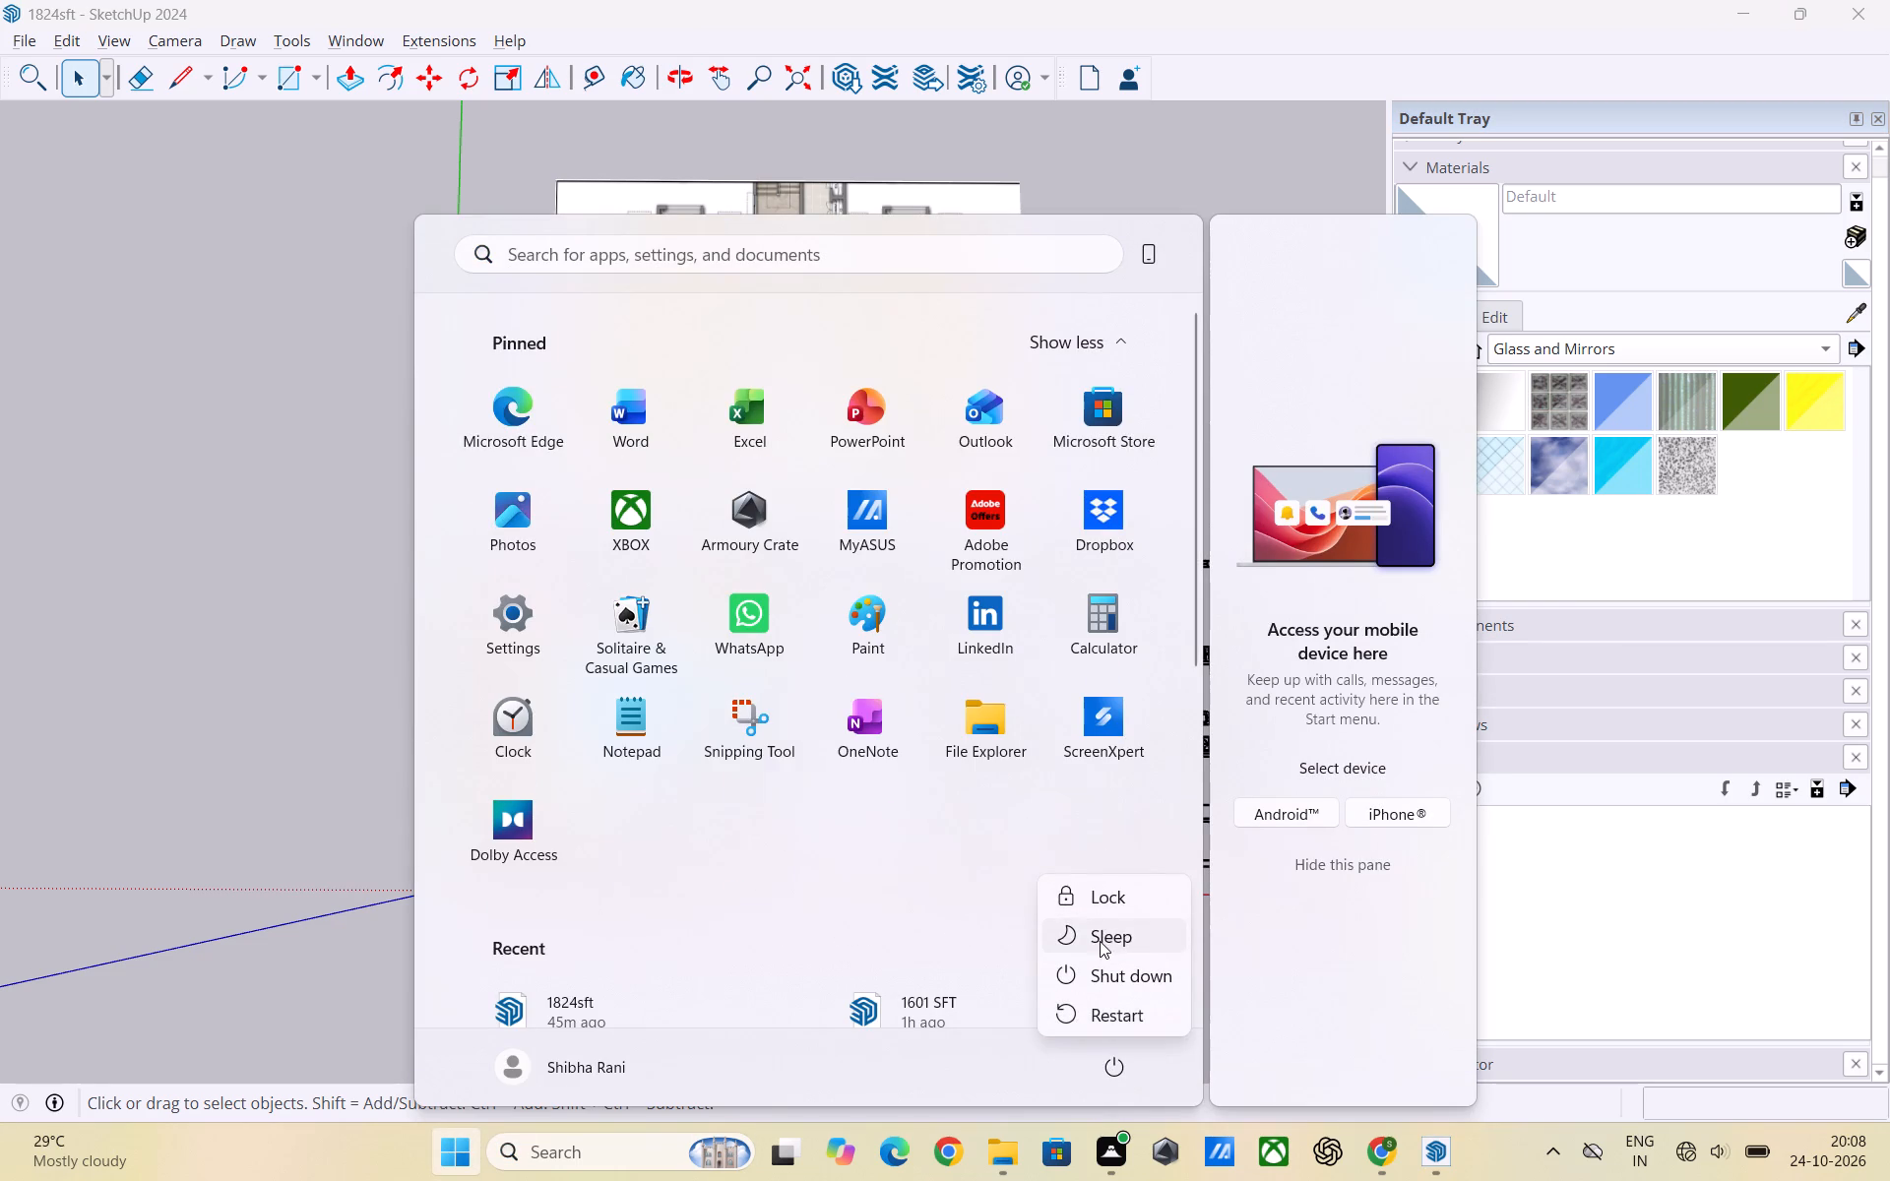
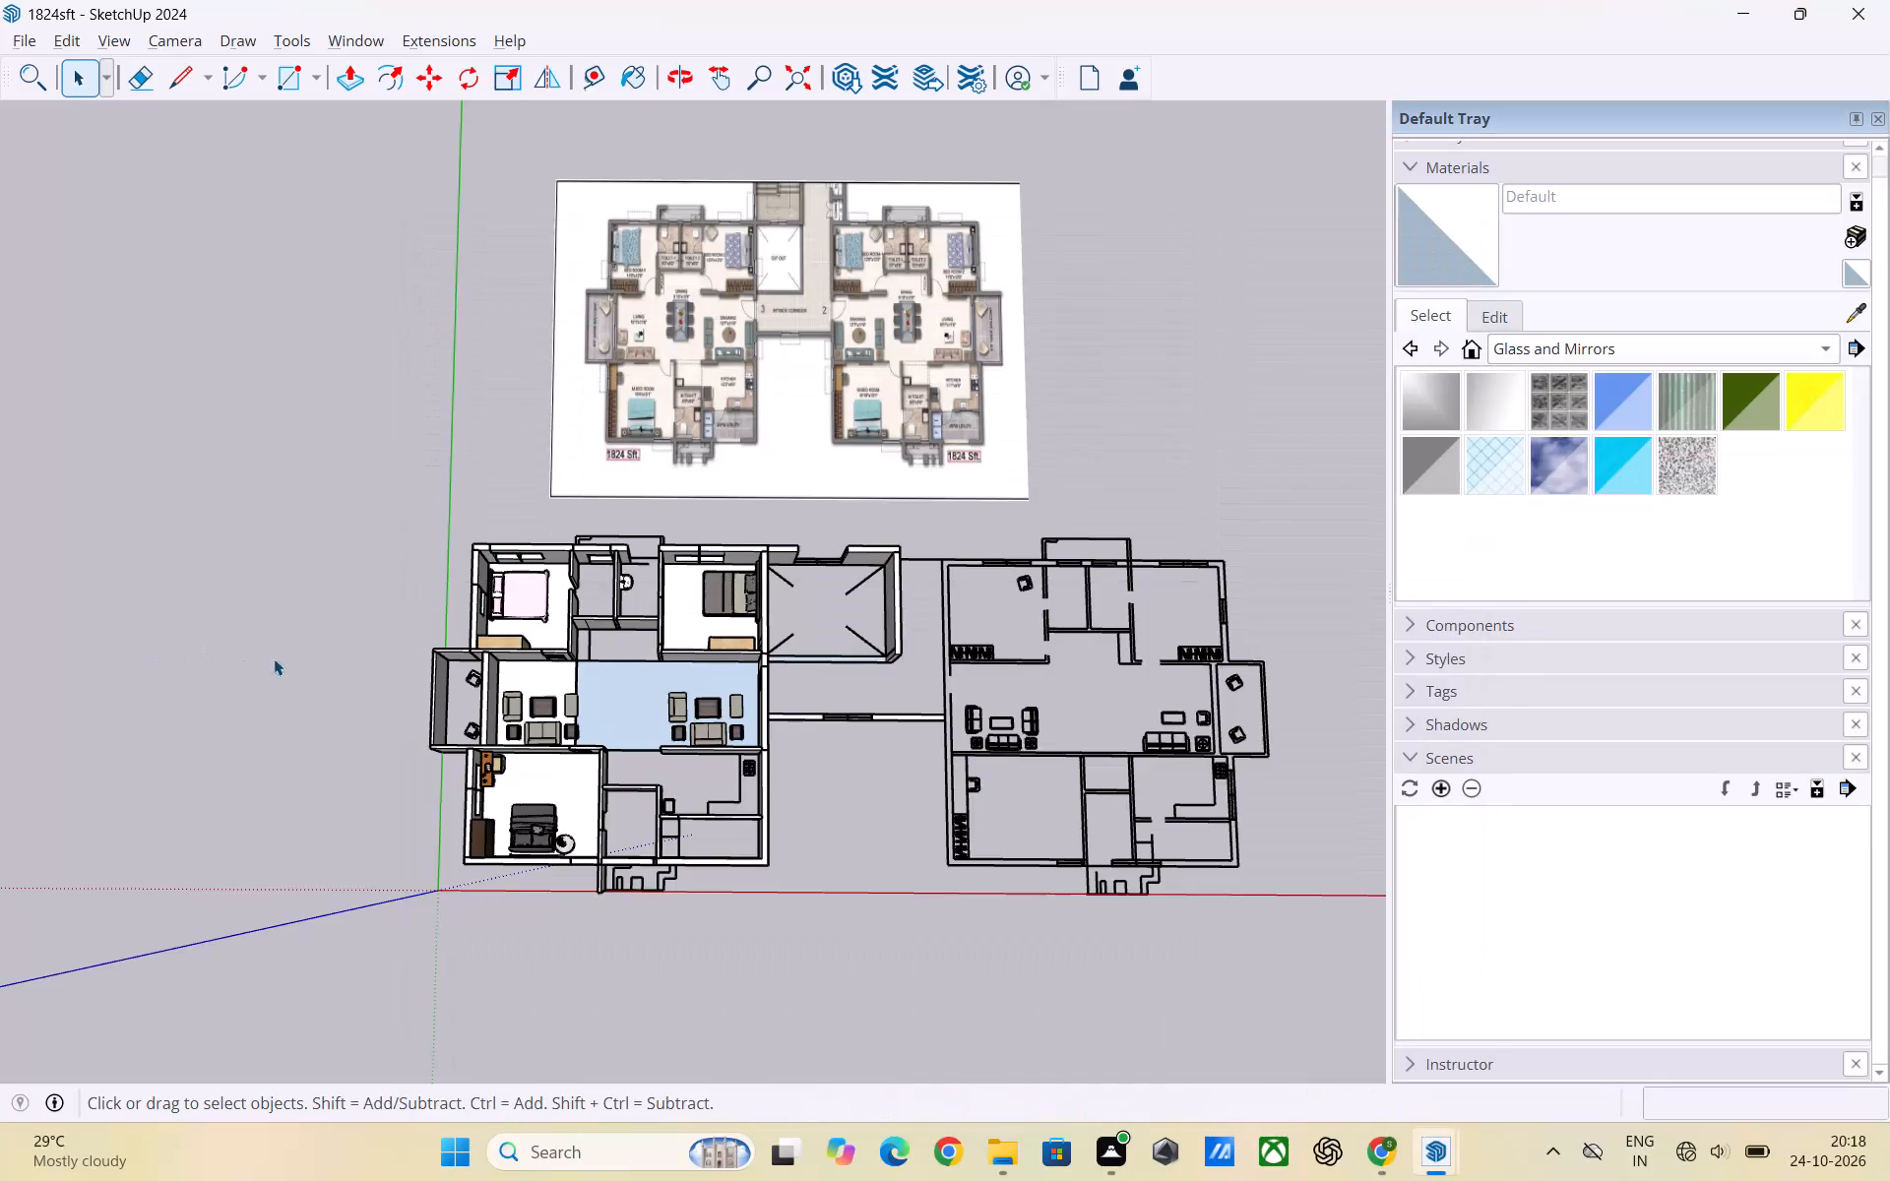
# Inspect the left 1824 sft apartment from above, checking the furnished bedrooms and living areas and the kitchen and toilet rooms.
pyautogui.scroll(-2, 377, 621)
pyautogui.scroll(6, 588, 828)
pyautogui.scroll(-1, 607, 868)
pyautogui.scroll(3, 595, 863)
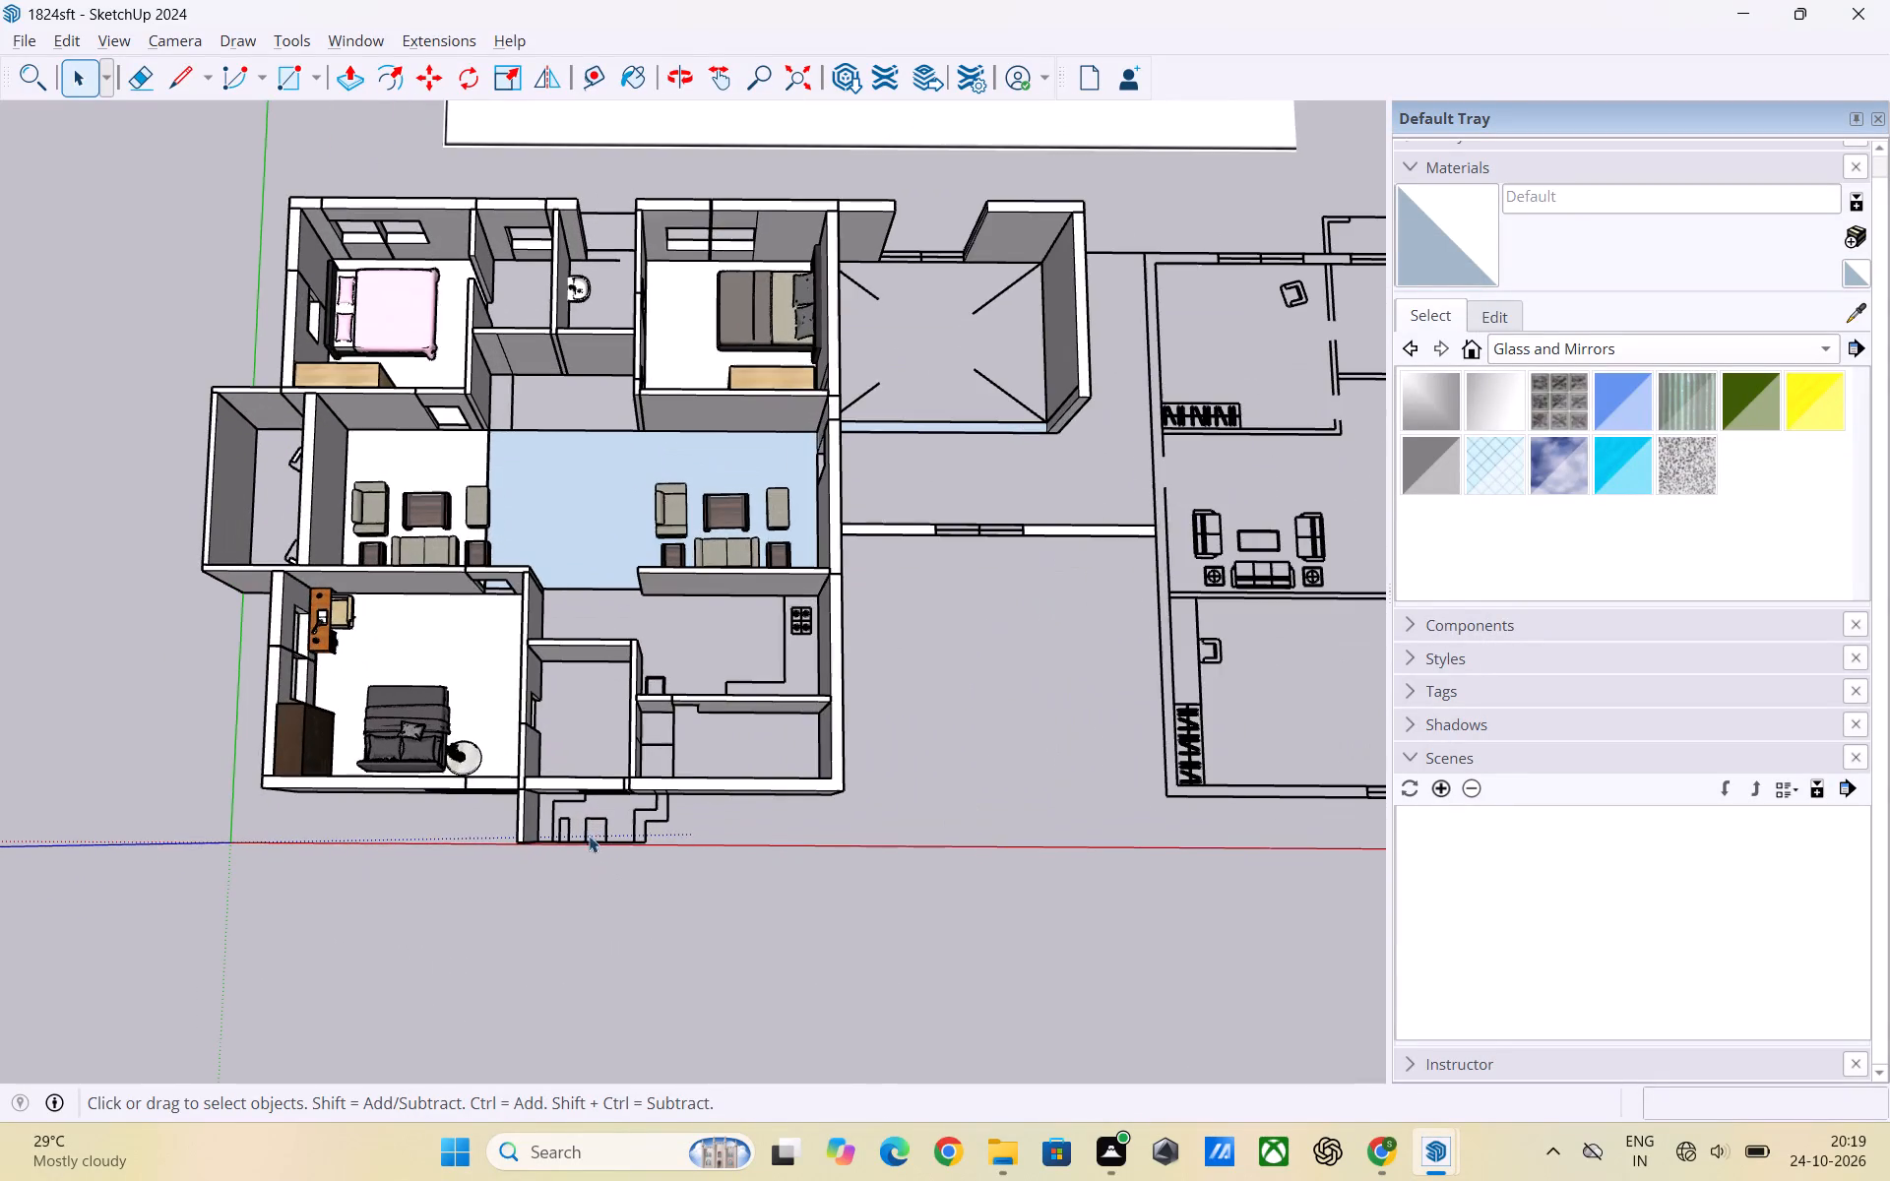
pyautogui.scroll(3, 593, 570)
pyautogui.scroll(-2, 530, 626)
pyautogui.moveTo(561, 656); pyautogui.dragTo(627, 676, button='middle')
pyautogui.scroll(-3, 953, 703)
pyautogui.moveTo(988, 786); pyautogui.dragTo(876, 805, button='middle')
pyautogui.scroll(6, 580, 695)
pyautogui.scroll(-2, 462, 649)
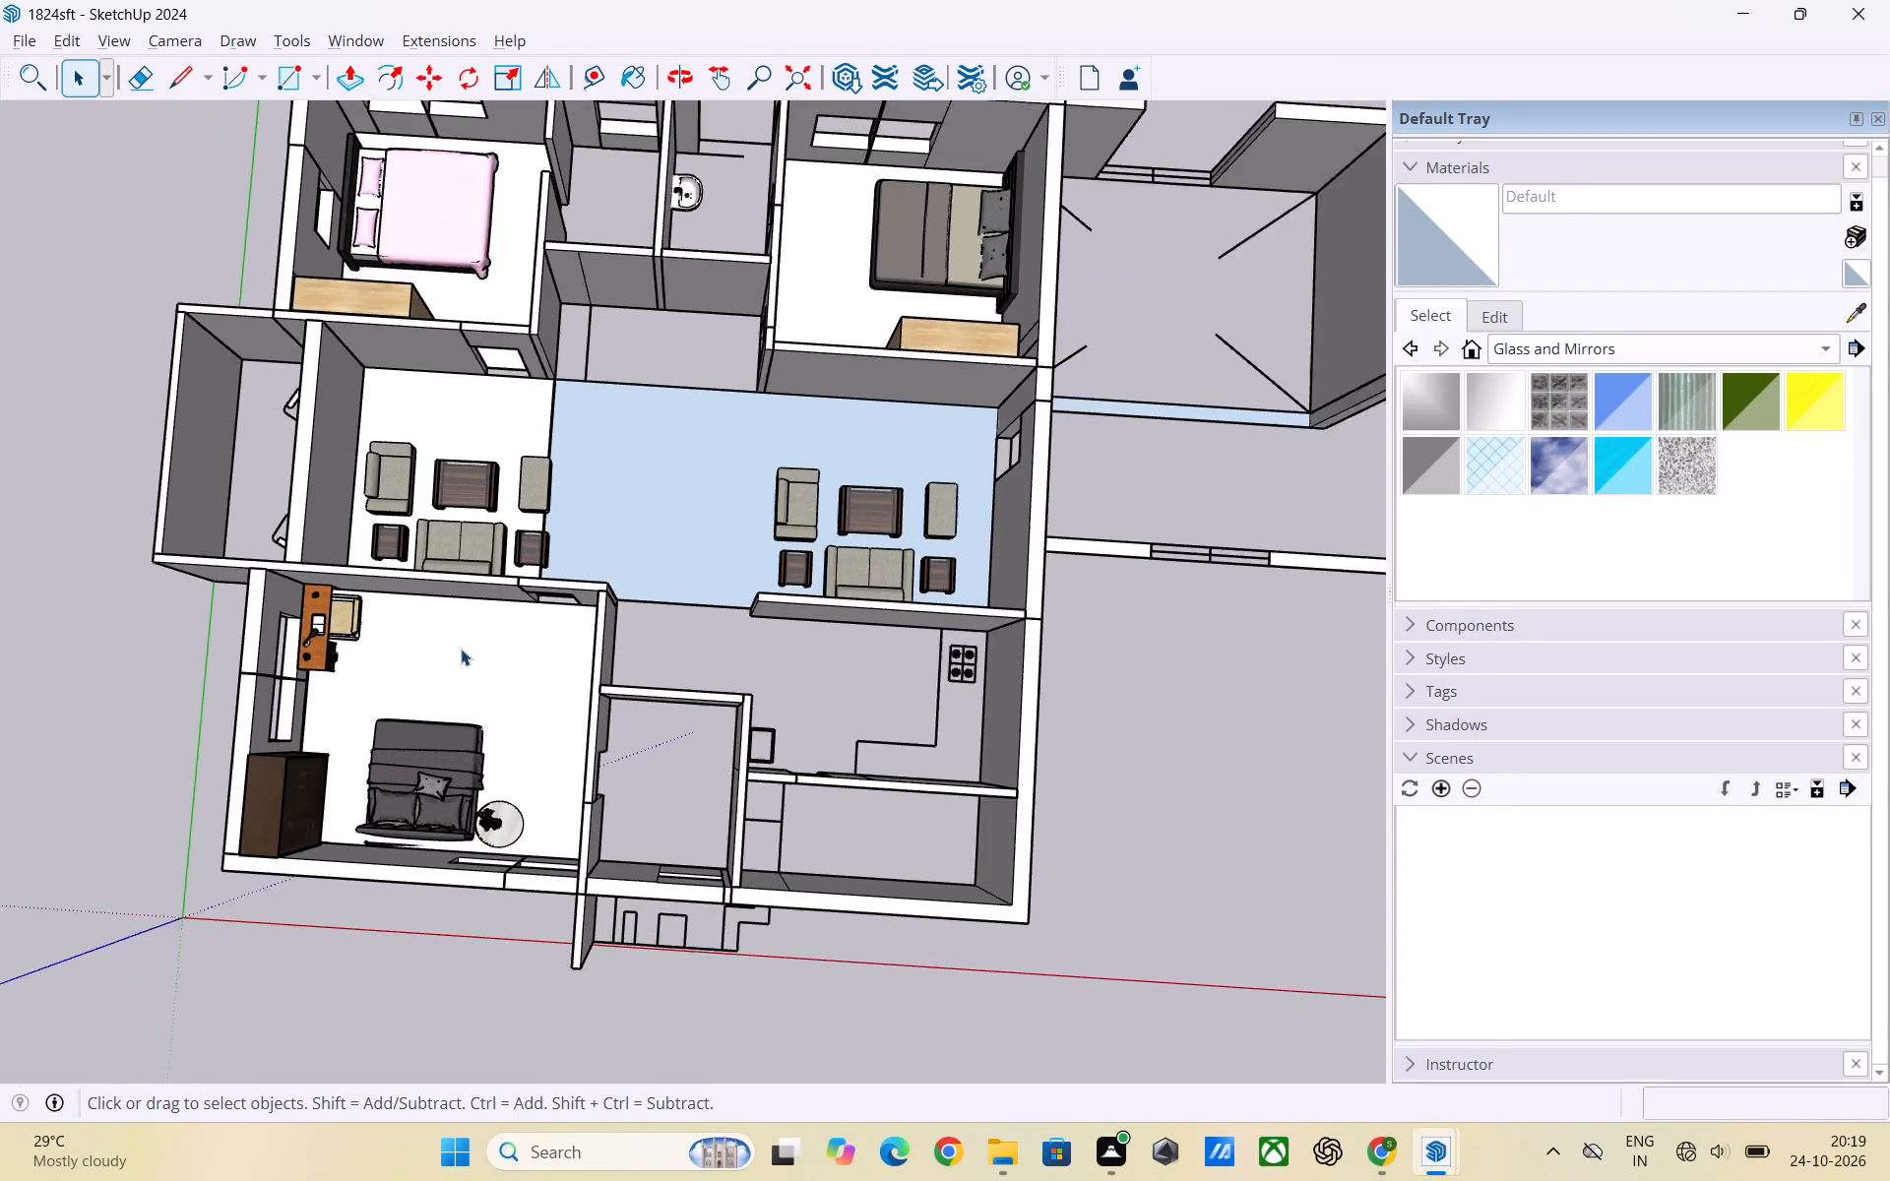
pyautogui.scroll(-1, 461, 649)
pyautogui.moveTo(466, 671); pyautogui.dragTo(536, 689, button='middle')
pyautogui.scroll(3, 748, 773)
pyautogui.scroll(-5, 692, 545)
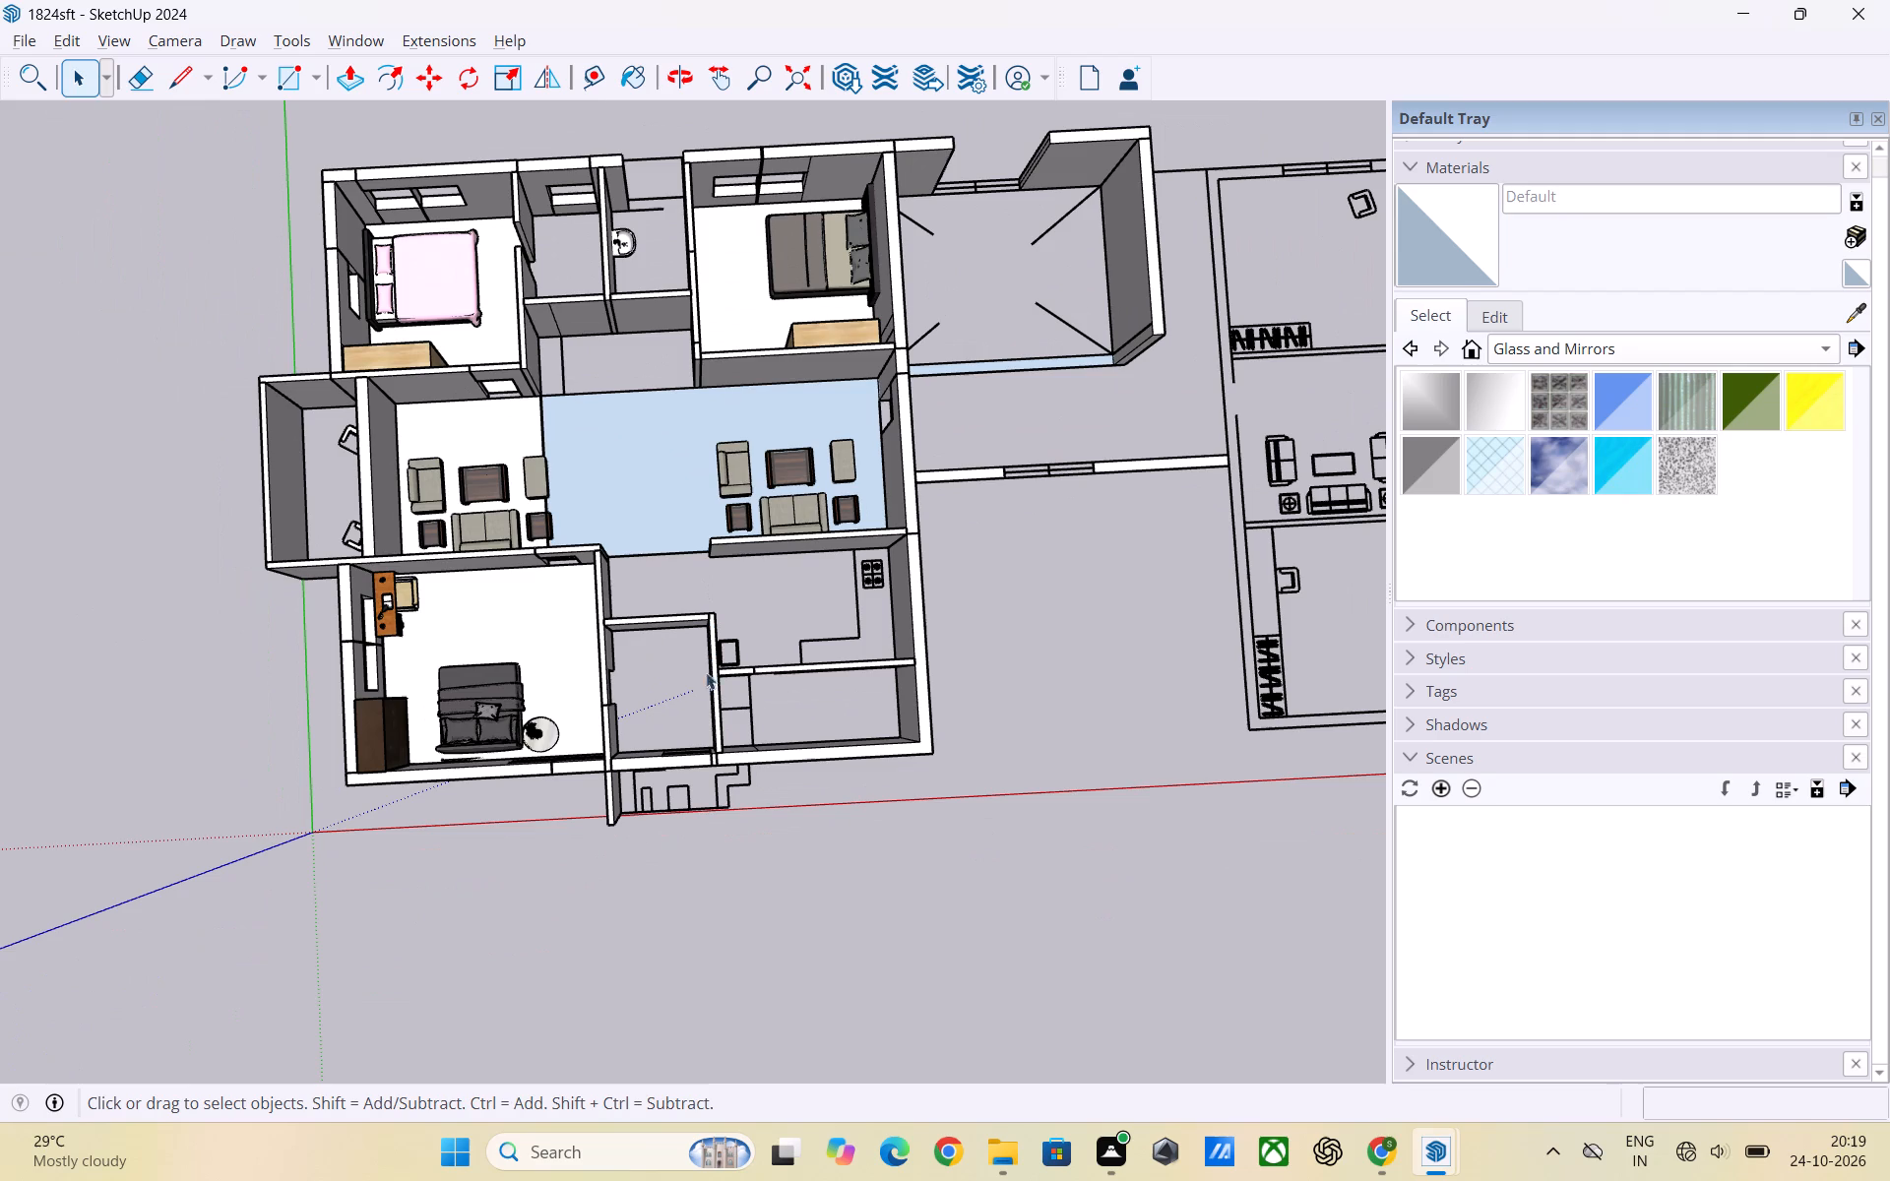
pyautogui.moveTo(690, 713); pyautogui.dragTo(662, 670, button='middle')
pyautogui.scroll(3, 655, 663)
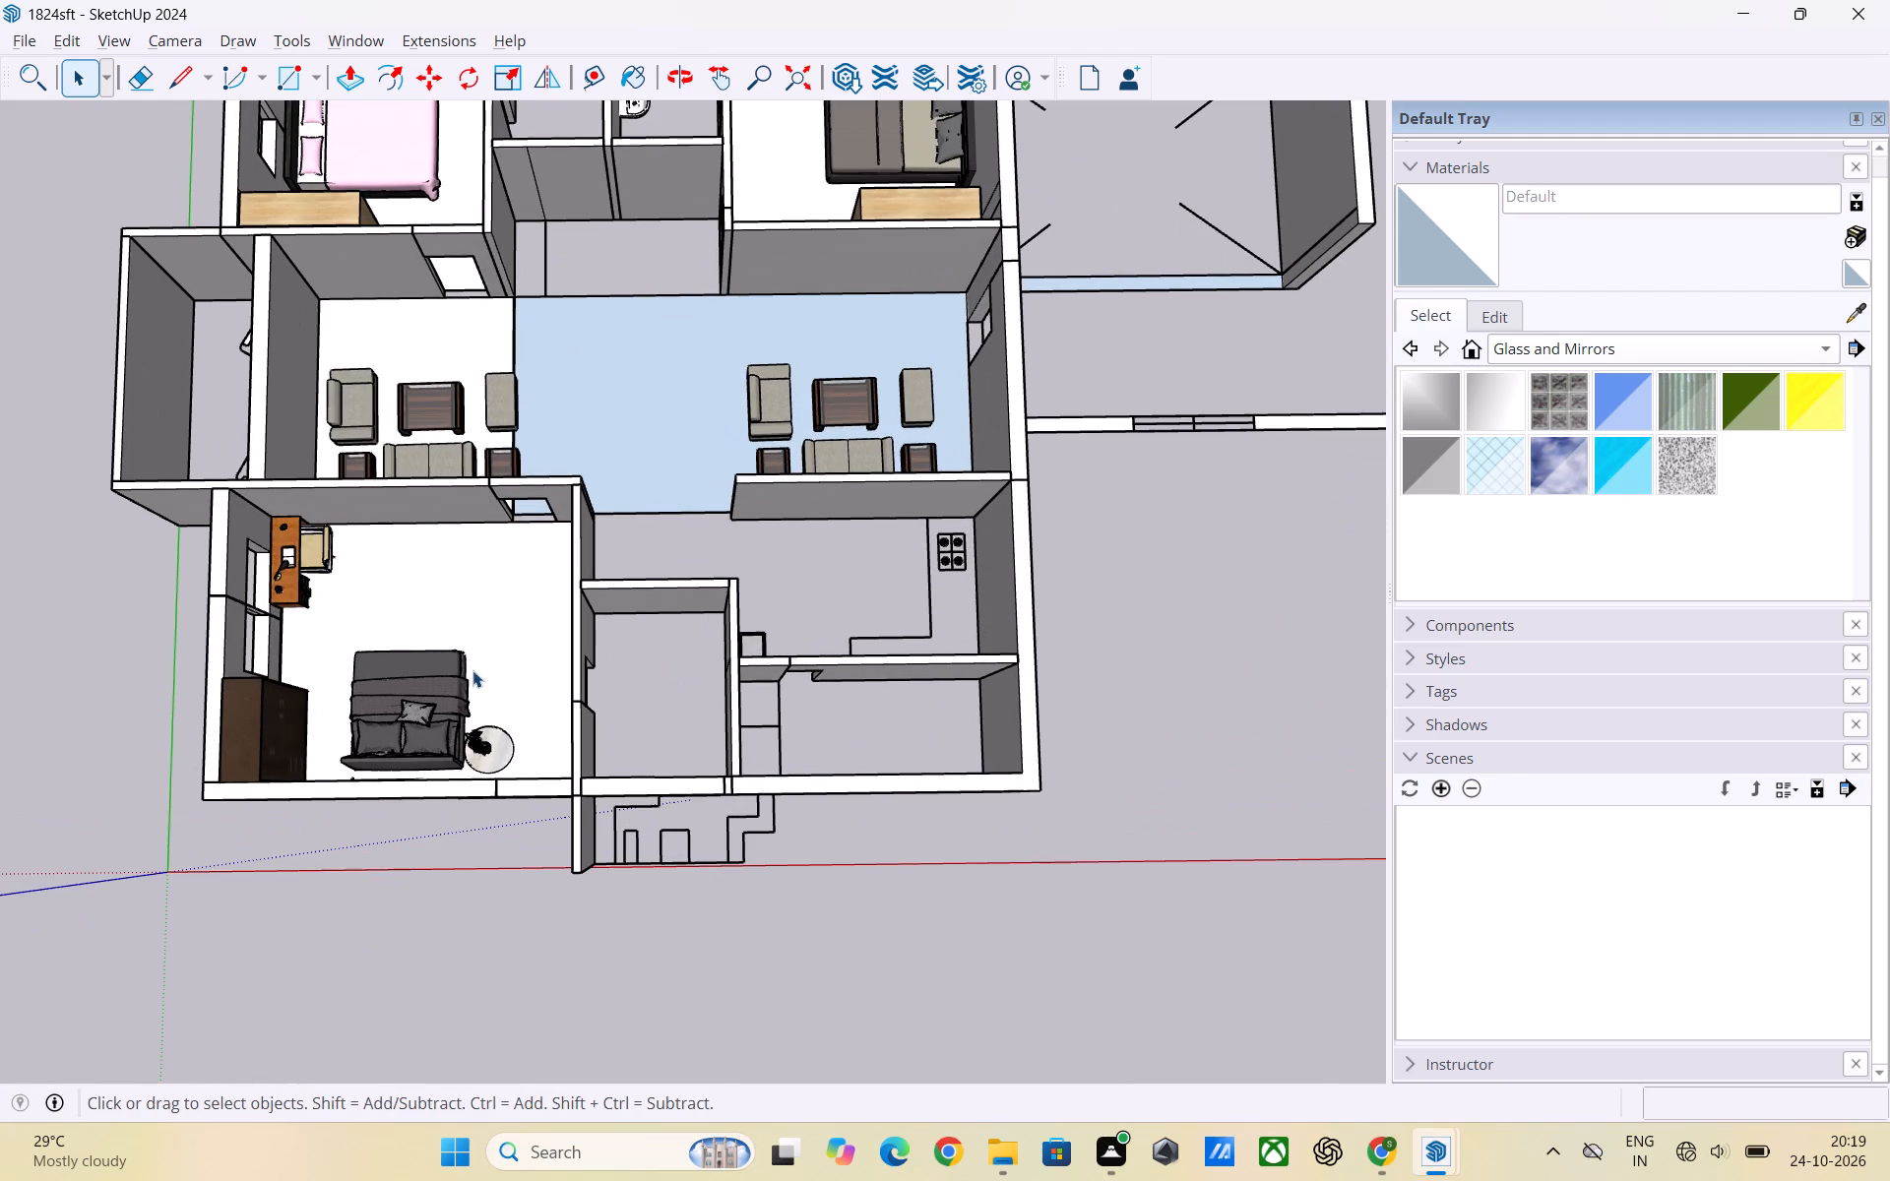
pyautogui.scroll(-2, 403, 673)
pyautogui.scroll(2, 674, 649)
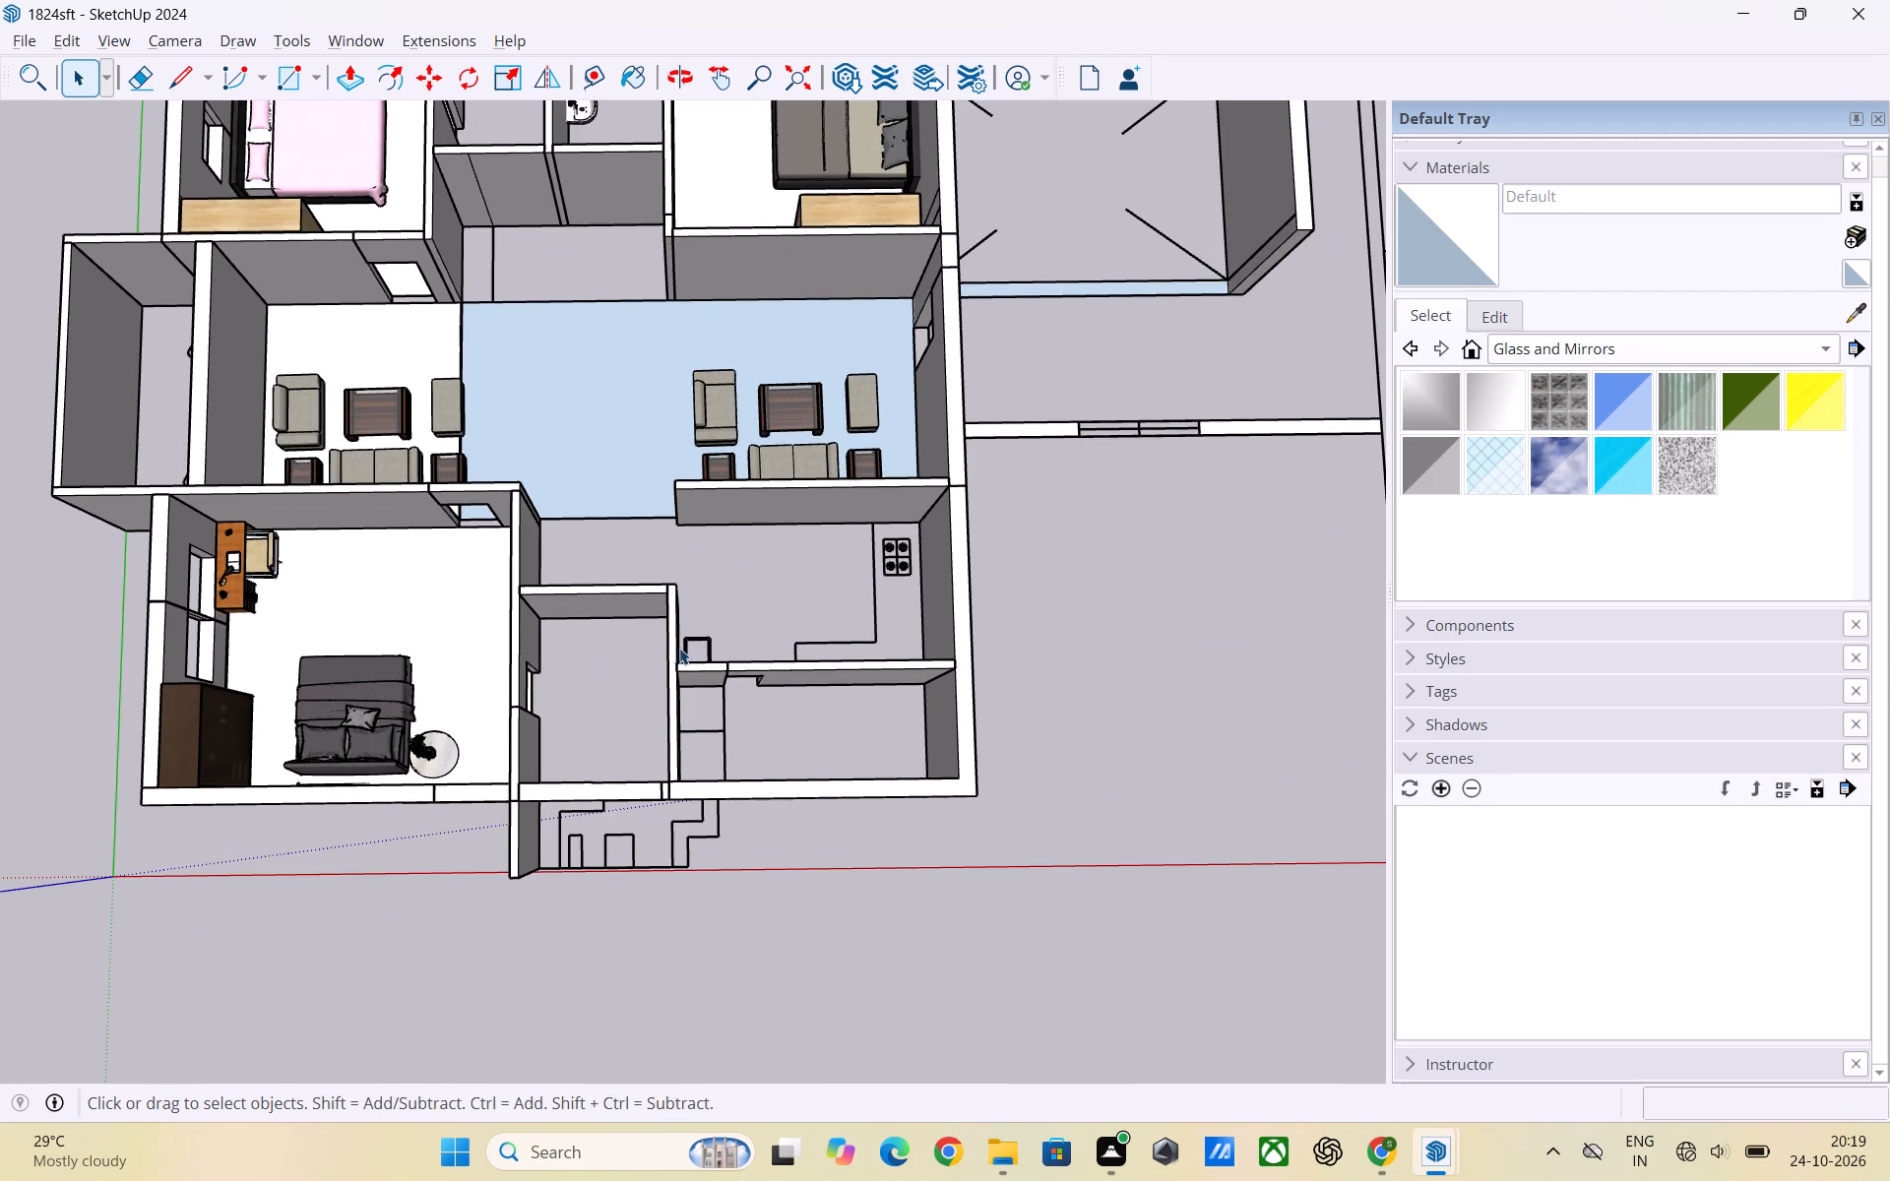
pyautogui.scroll(-3, 435, 658)
pyautogui.scroll(2, 600, 679)
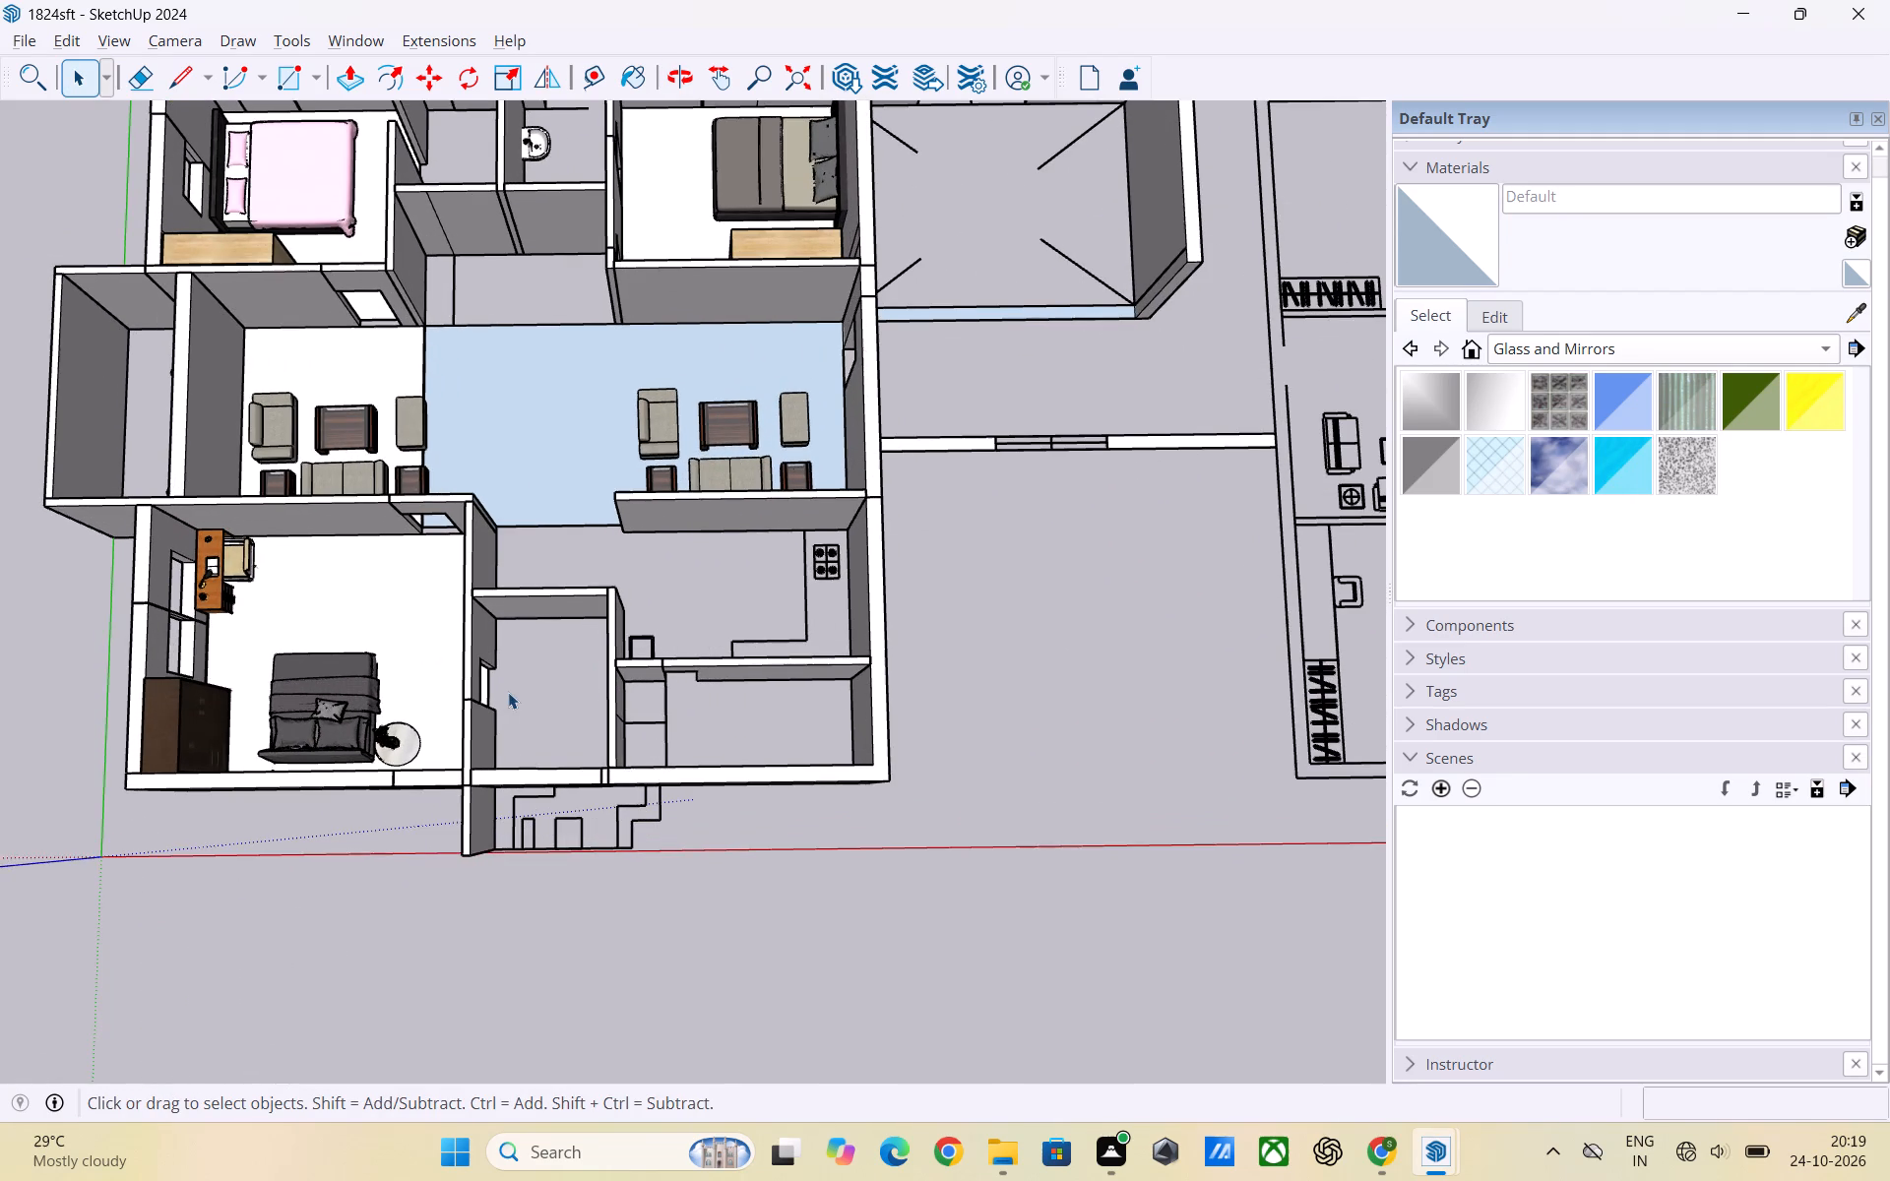
pyautogui.moveTo(508, 692); pyautogui.dragTo(540, 720, button='middle')
pyautogui.scroll(-3, 815, 742)
pyautogui.moveTo(812, 779); pyautogui.dragTo(769, 788, button='middle')
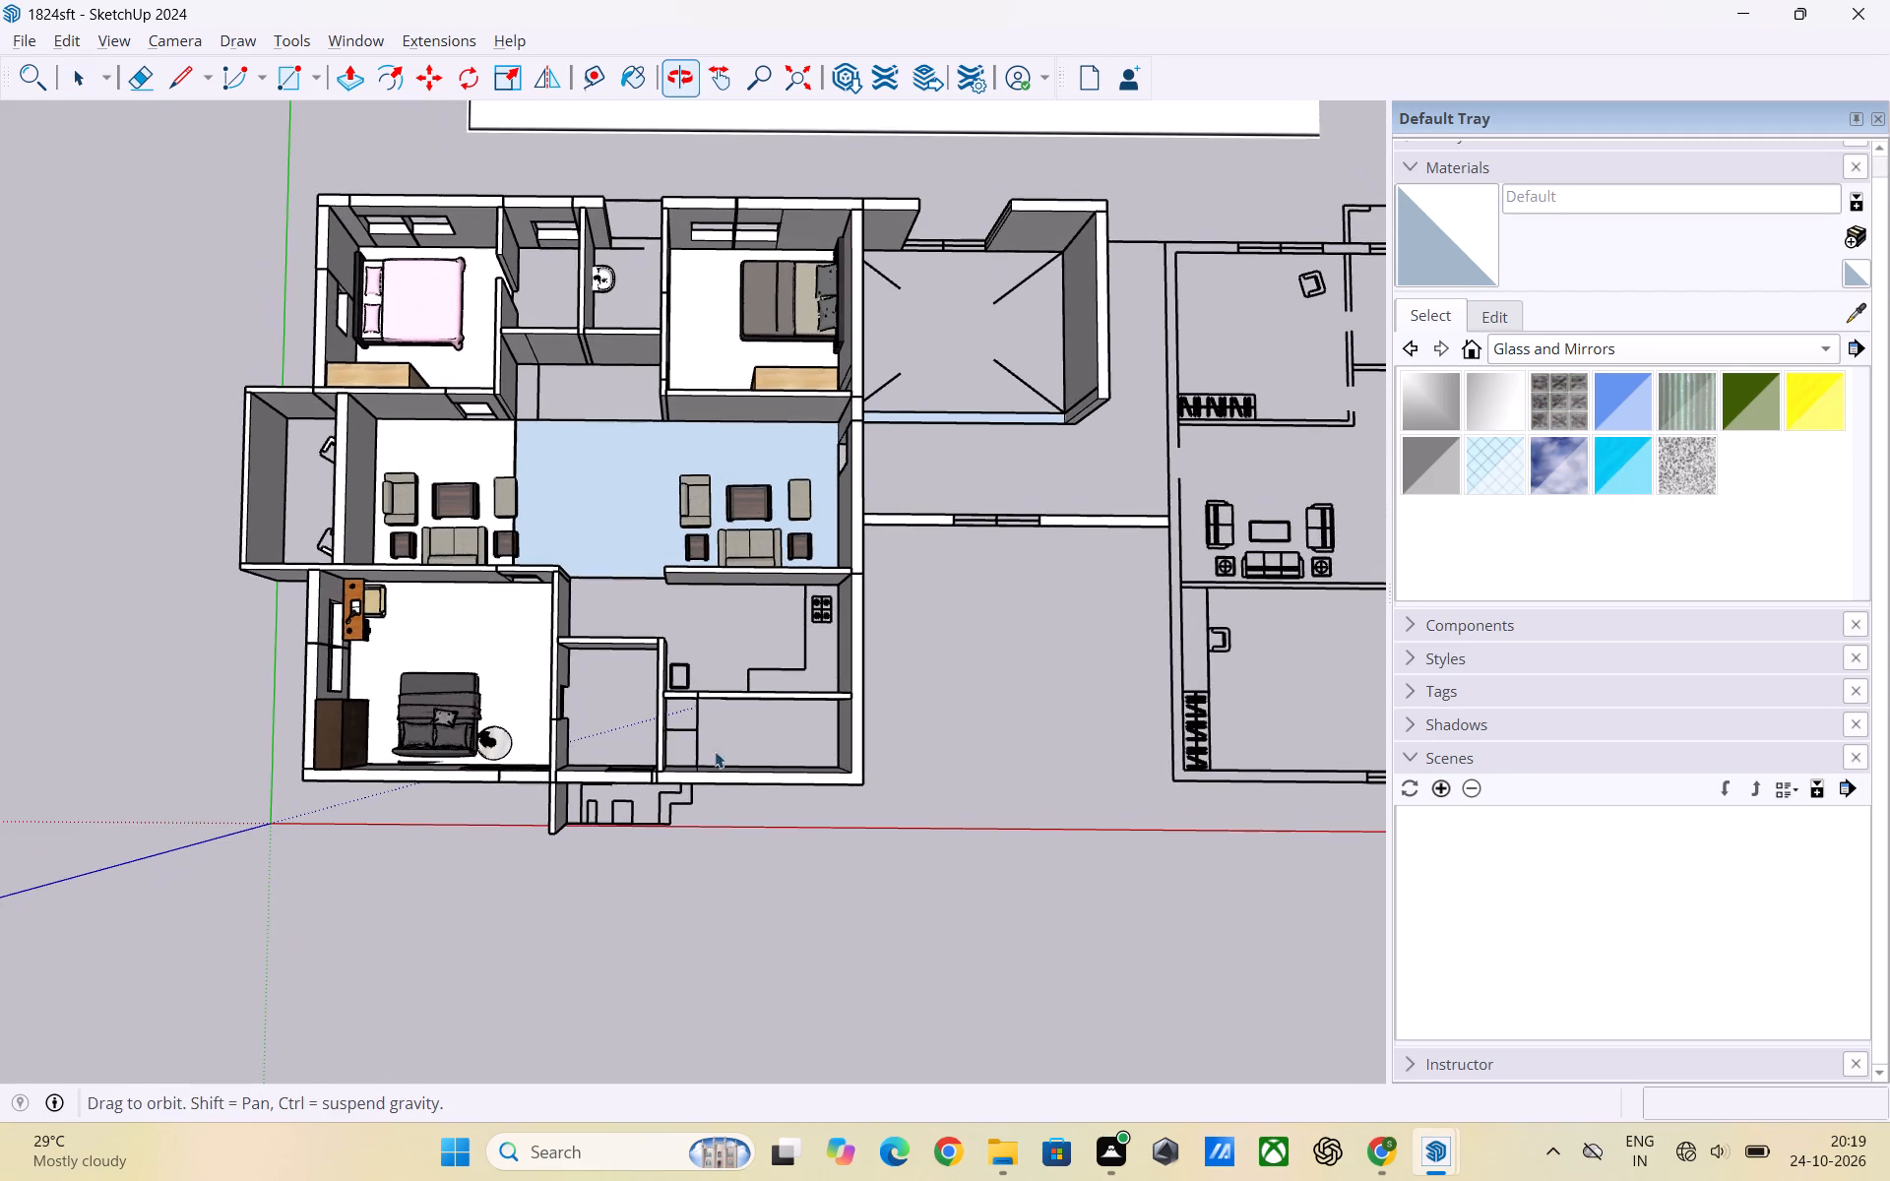
pyautogui.scroll(3, 611, 463)
pyautogui.scroll(-5, 725, 676)
pyautogui.moveTo(406, 668); pyautogui.dragTo(436, 668, button='middle')
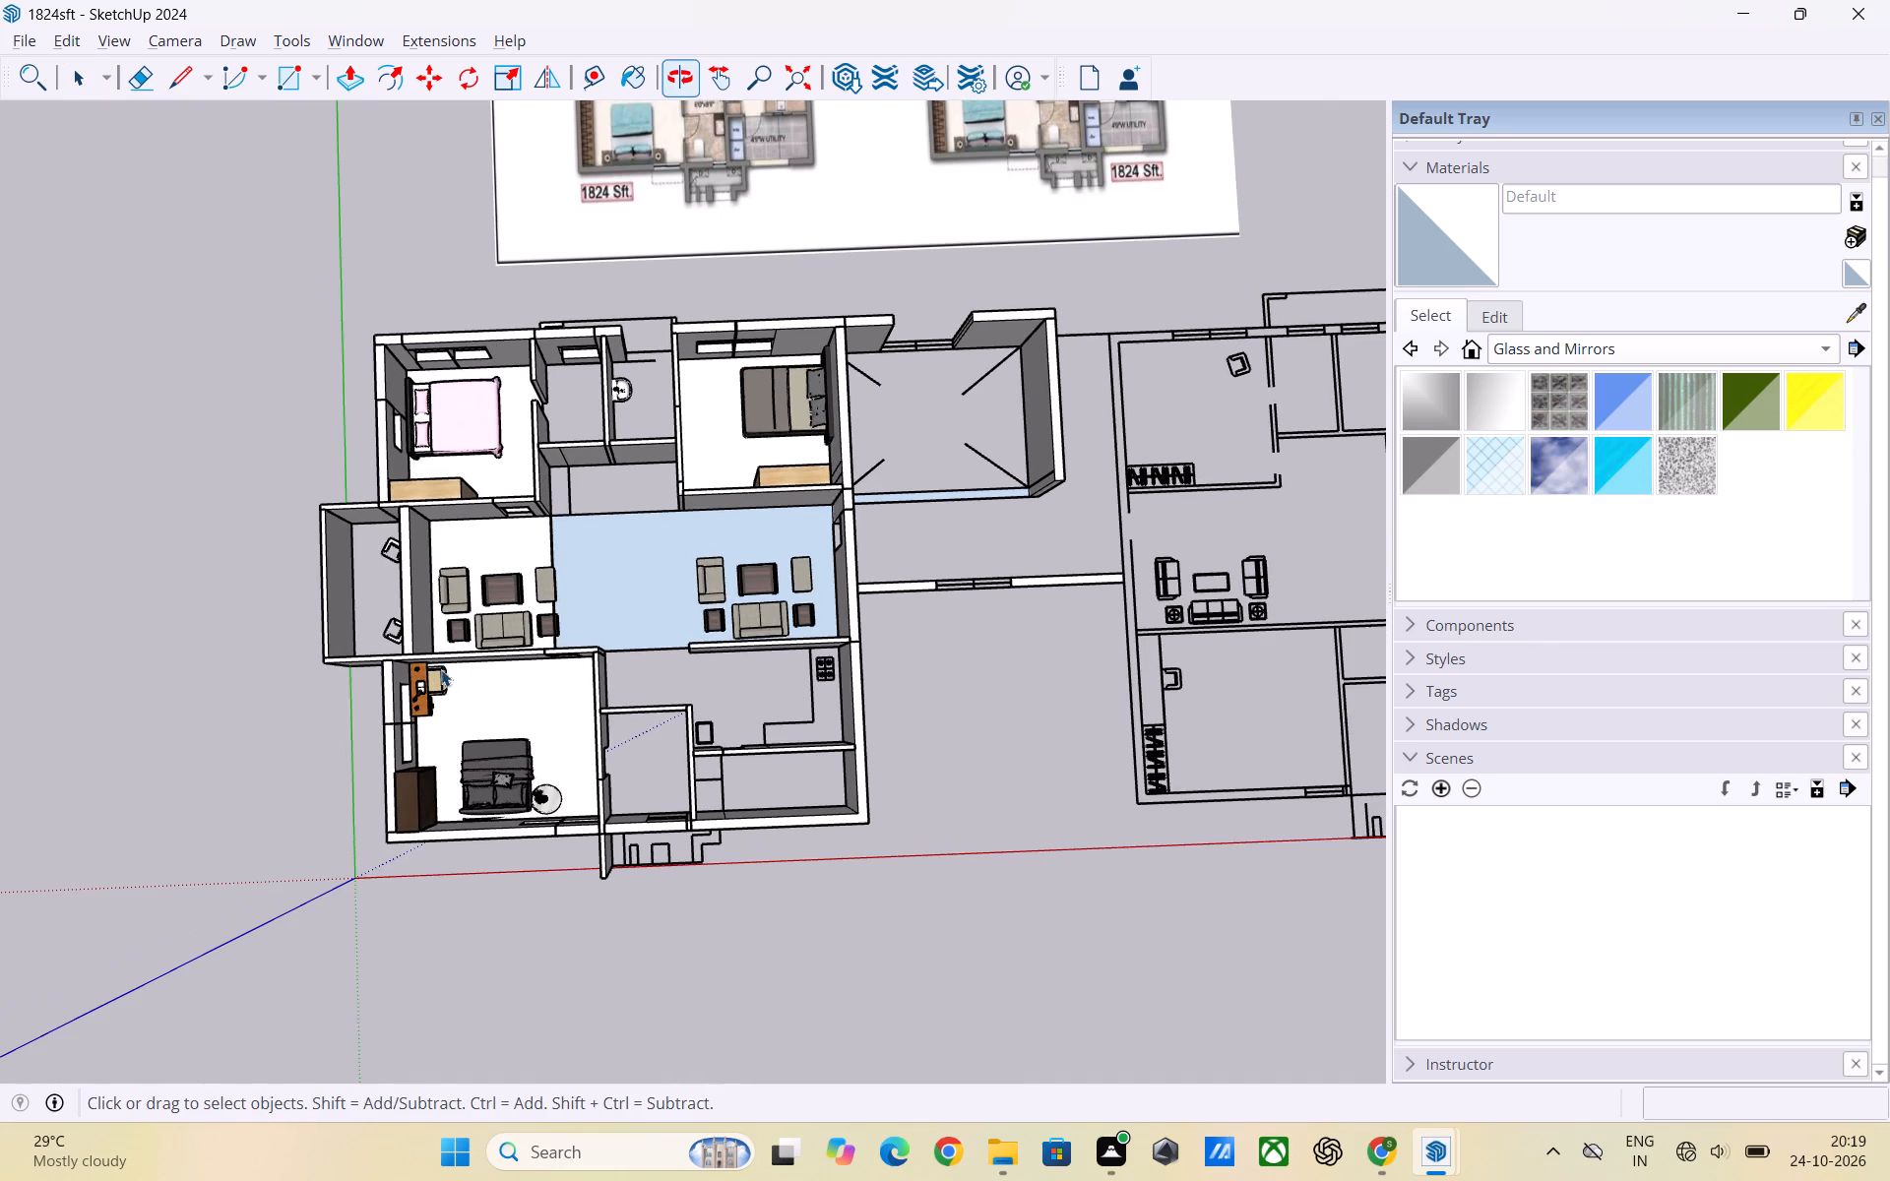
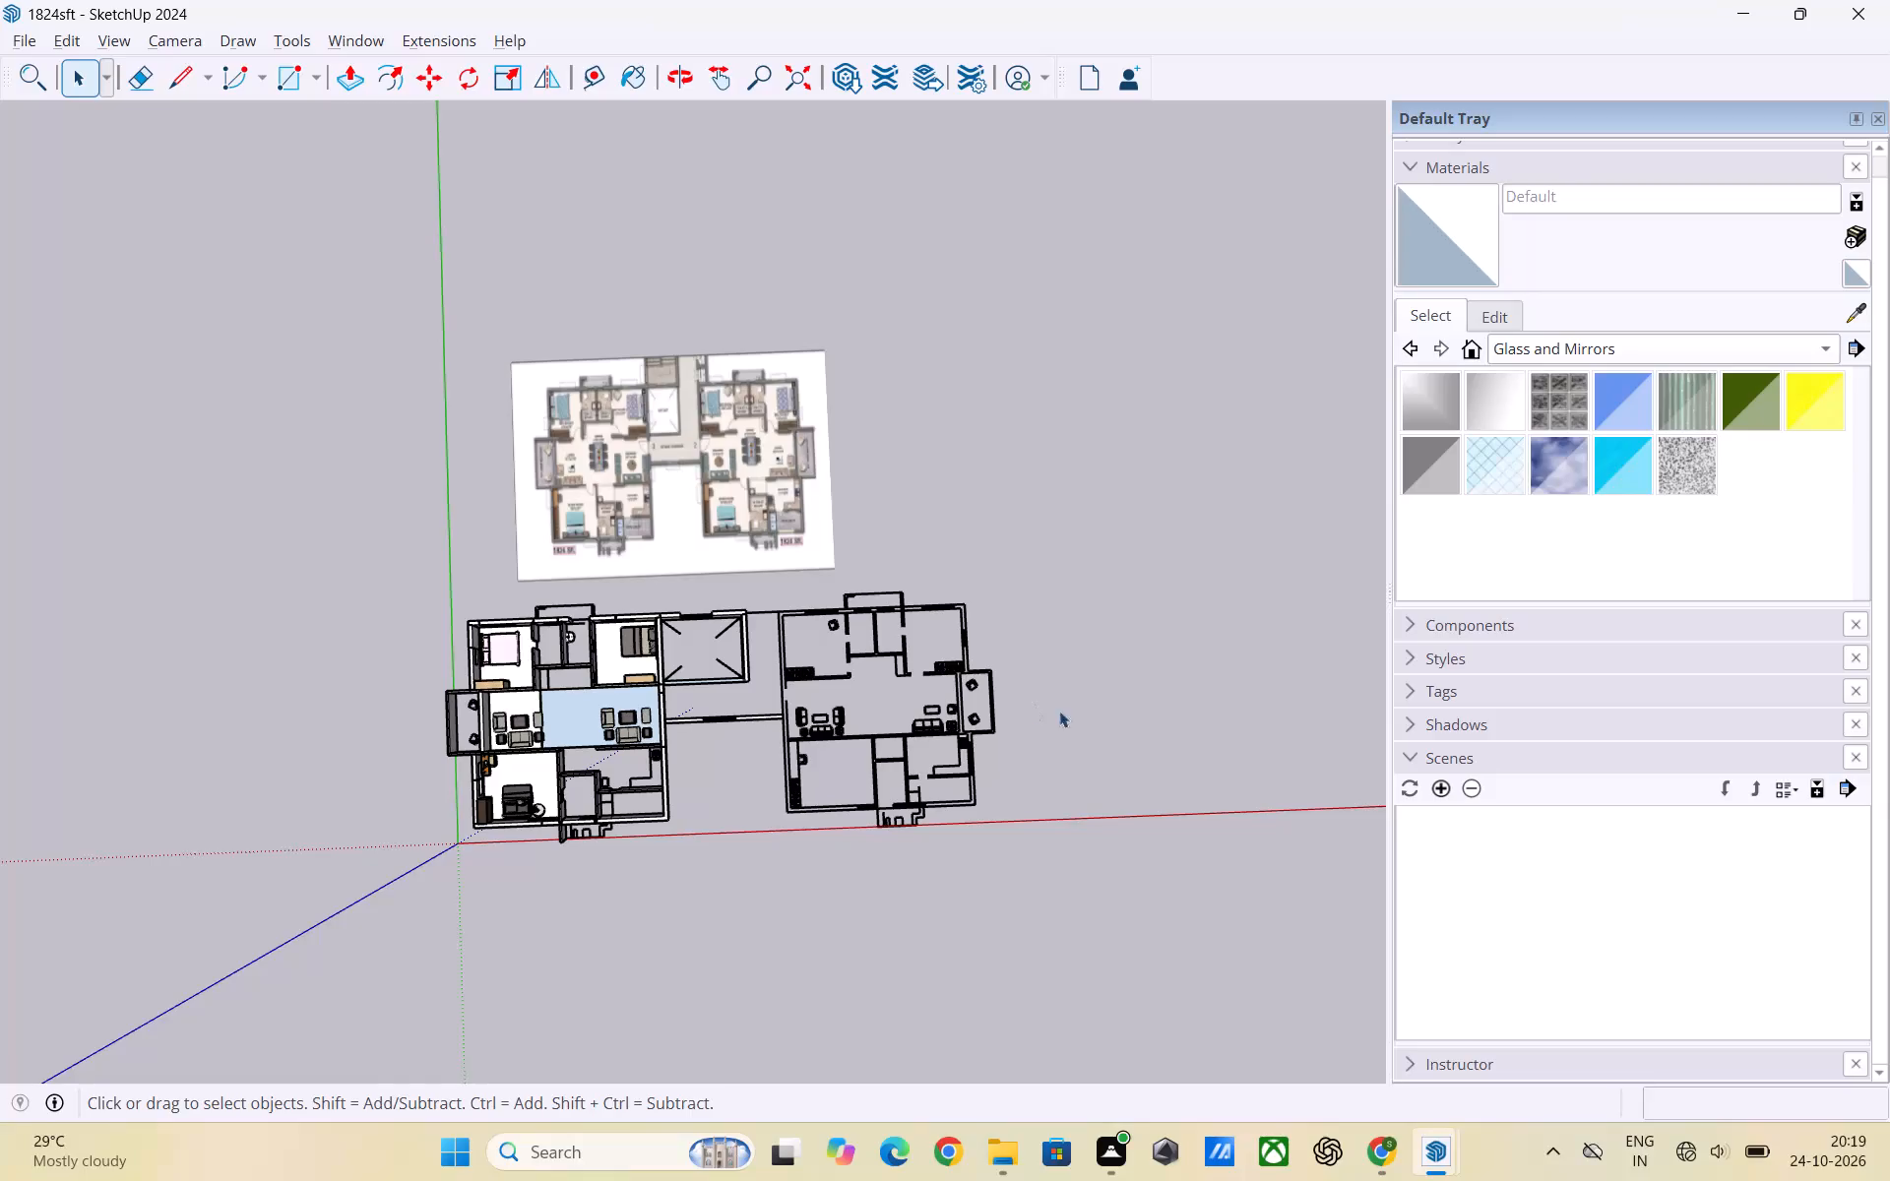
# Copy the toilet fixture from the bathroom between the two bedrooms in the 1601 SFT model.
pyautogui.scroll(3, 729, 916)
pyautogui.scroll(-6, 730, 919)
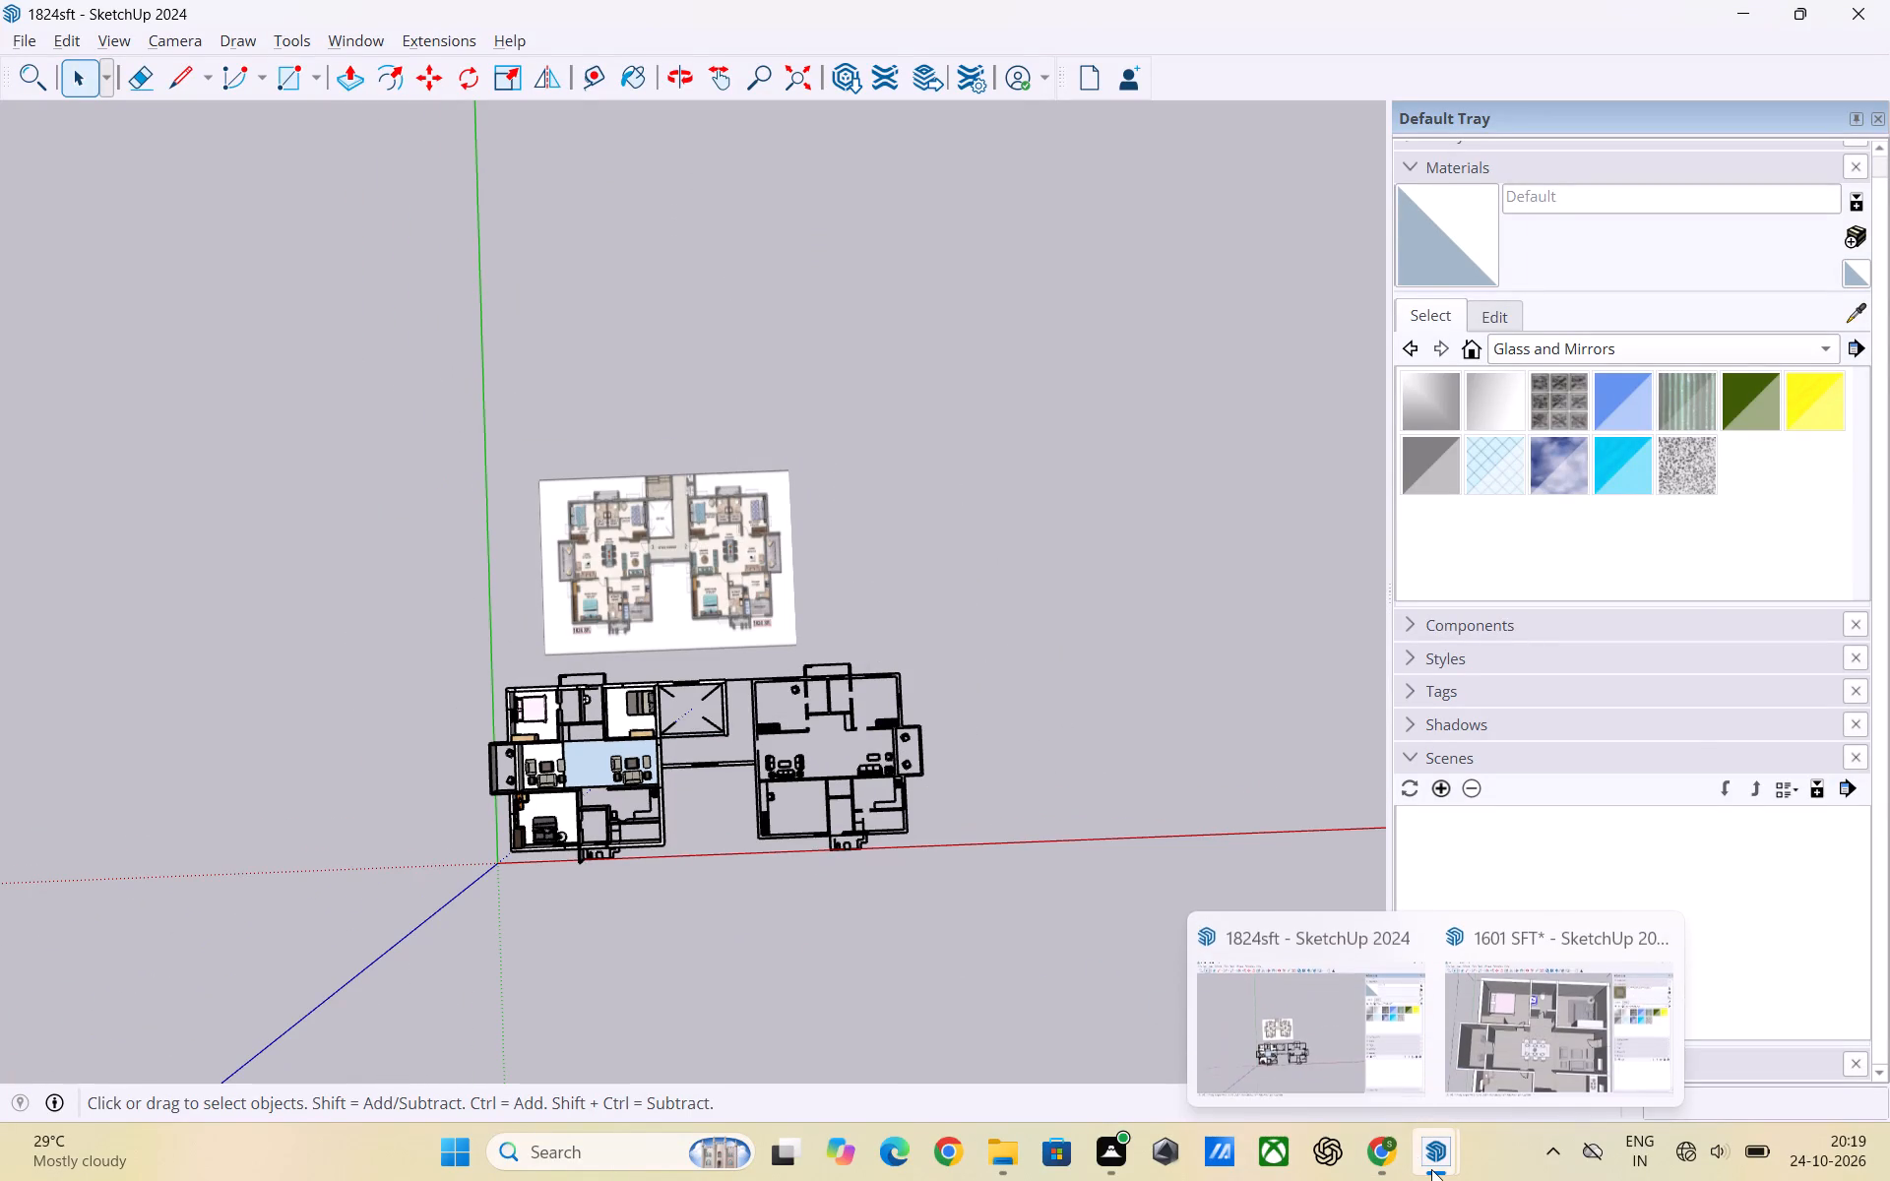
pyautogui.click(1350, 1059)
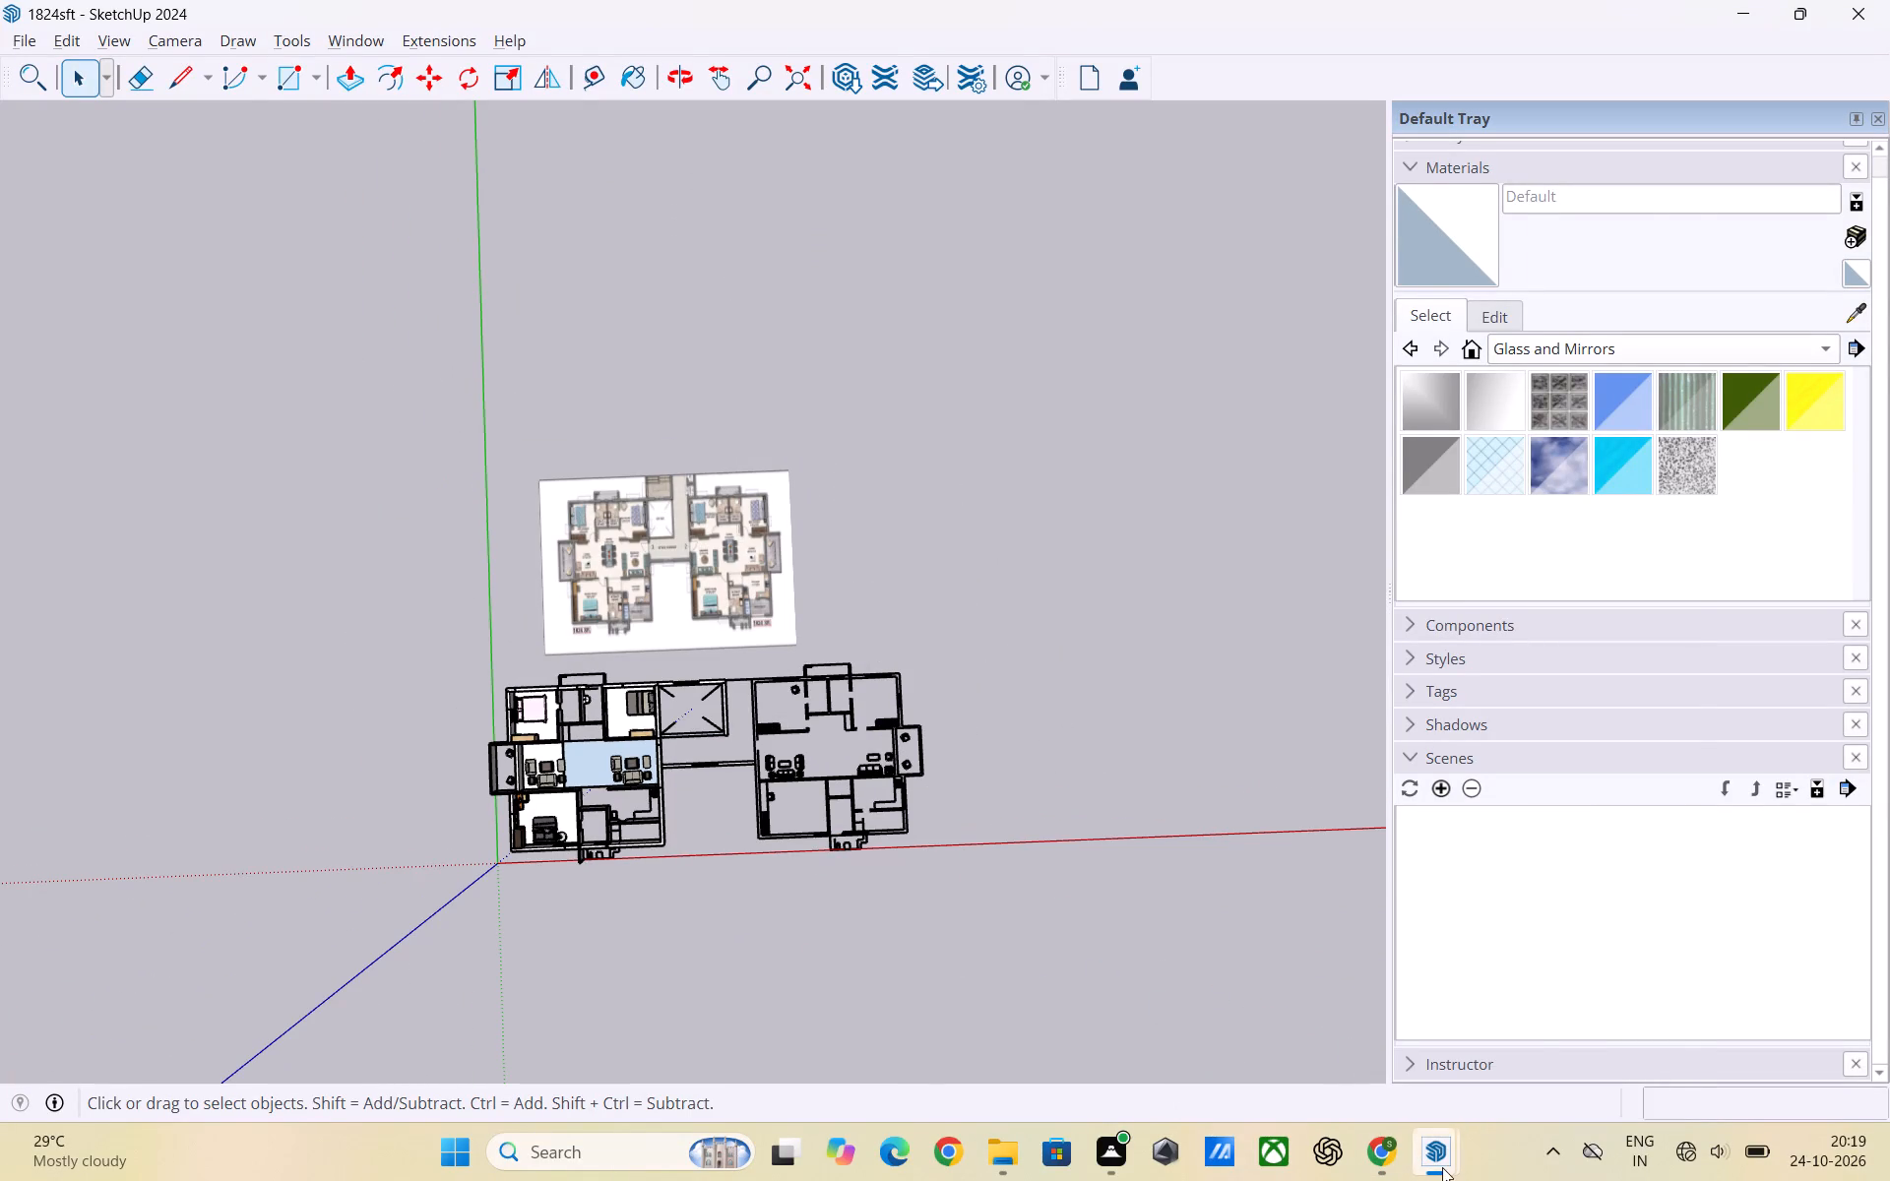
pyautogui.click(1442, 1167)
pyautogui.click(1591, 1008)
pyautogui.scroll(-3, 850, 791)
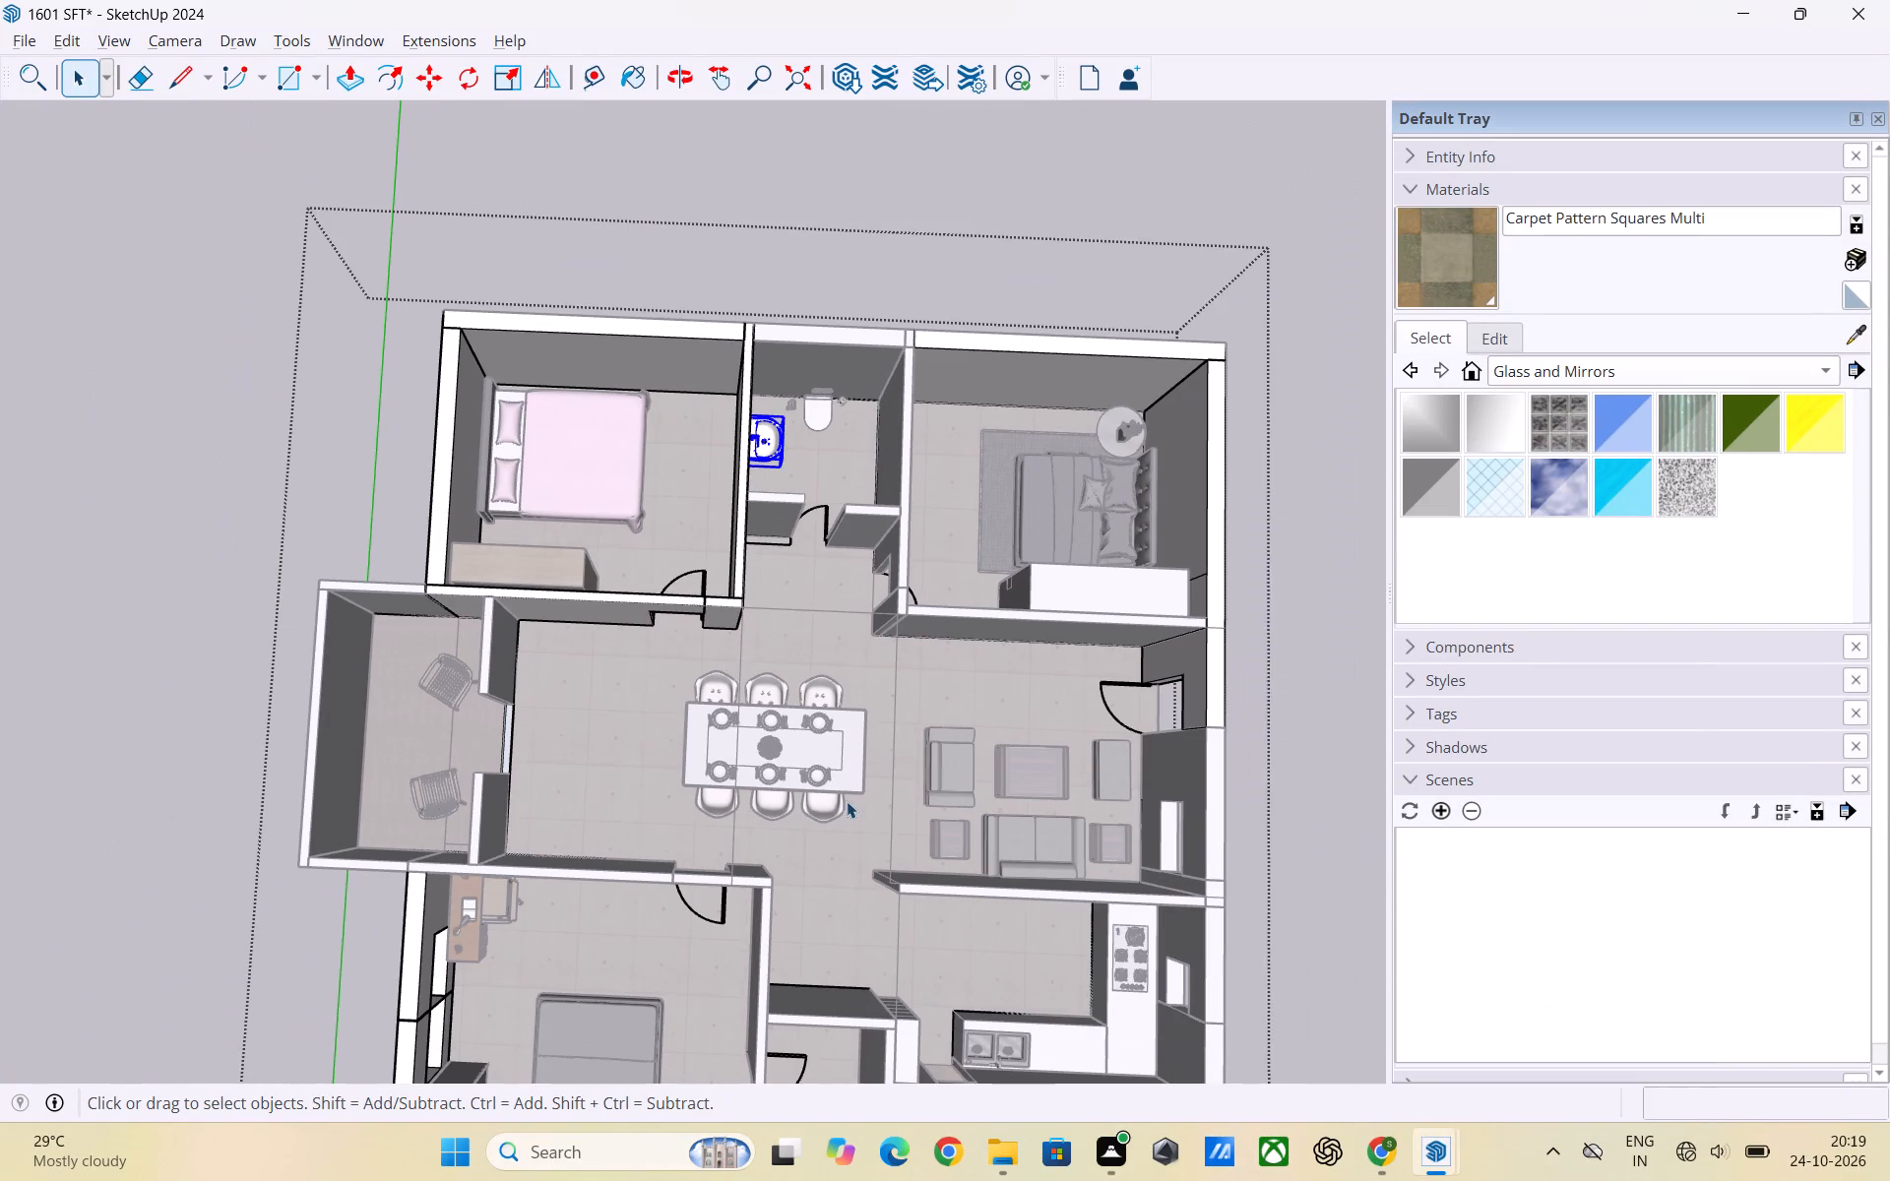
pyautogui.click(113, 453)
pyautogui.scroll(2, 789, 441)
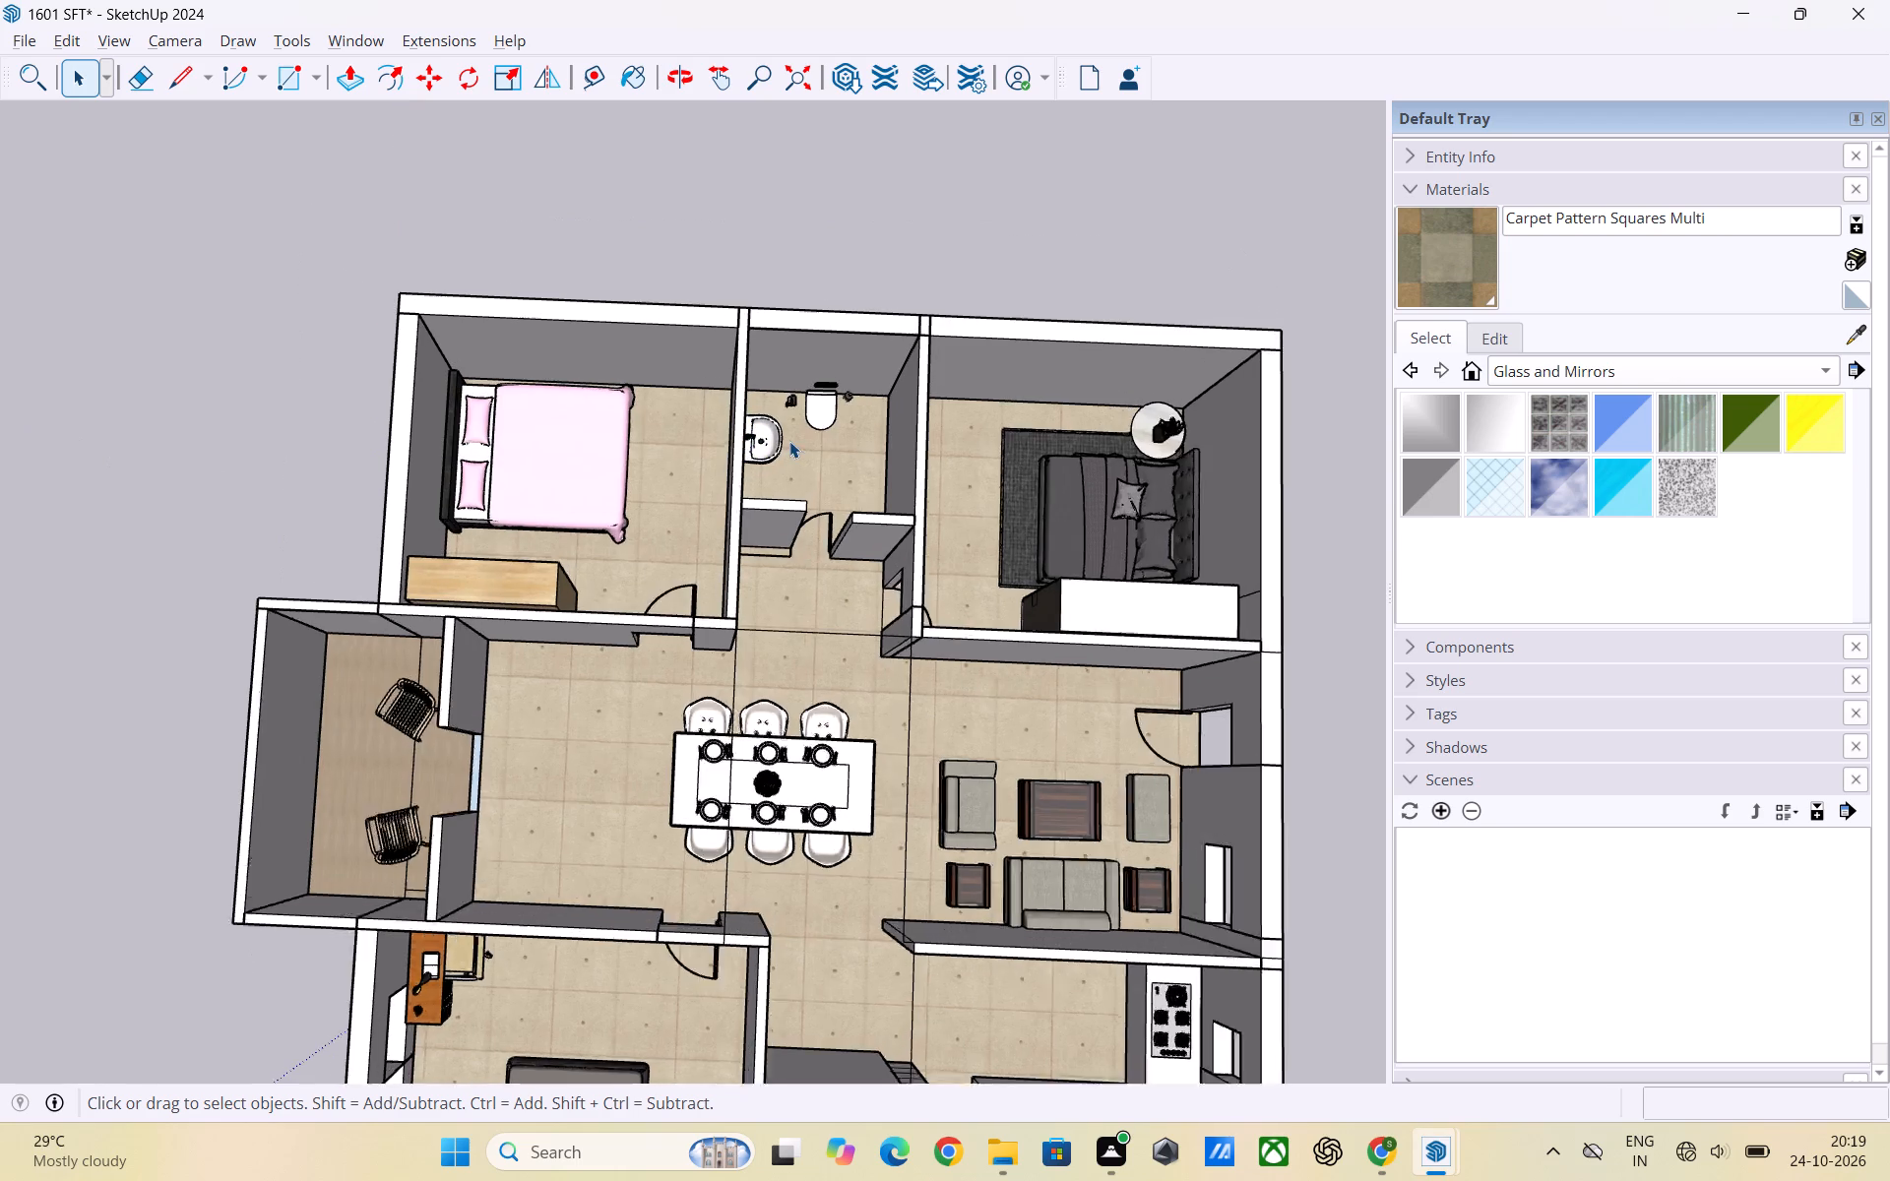
pyautogui.scroll(1, 789, 441)
pyautogui.click(826, 402)
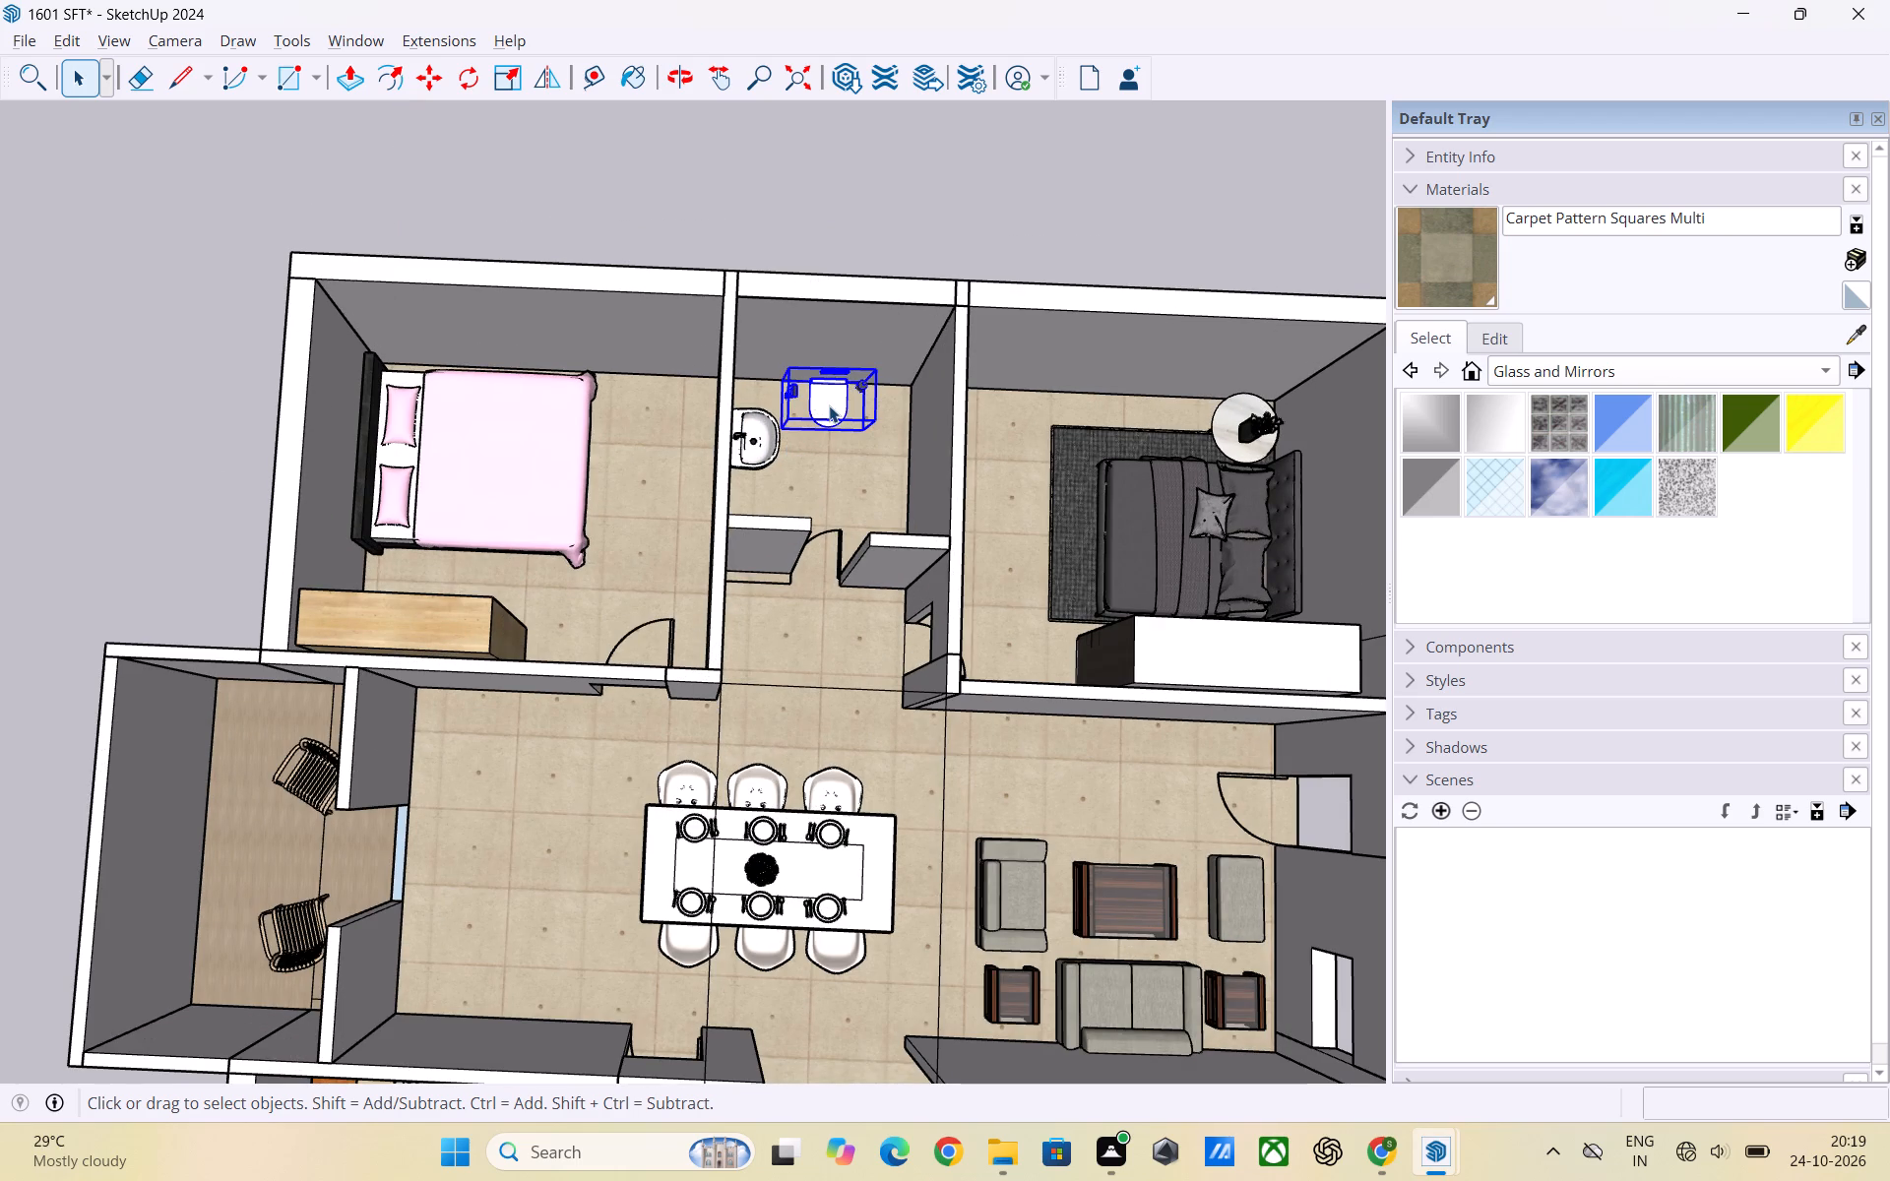
pyautogui.hotkey('ctrl', 'c')
# Paste the copied toilet fixture into the 1824sft model, on open ground outside the left apartment beside the plan image.
pyautogui.hotkey('alt', 'Tab')
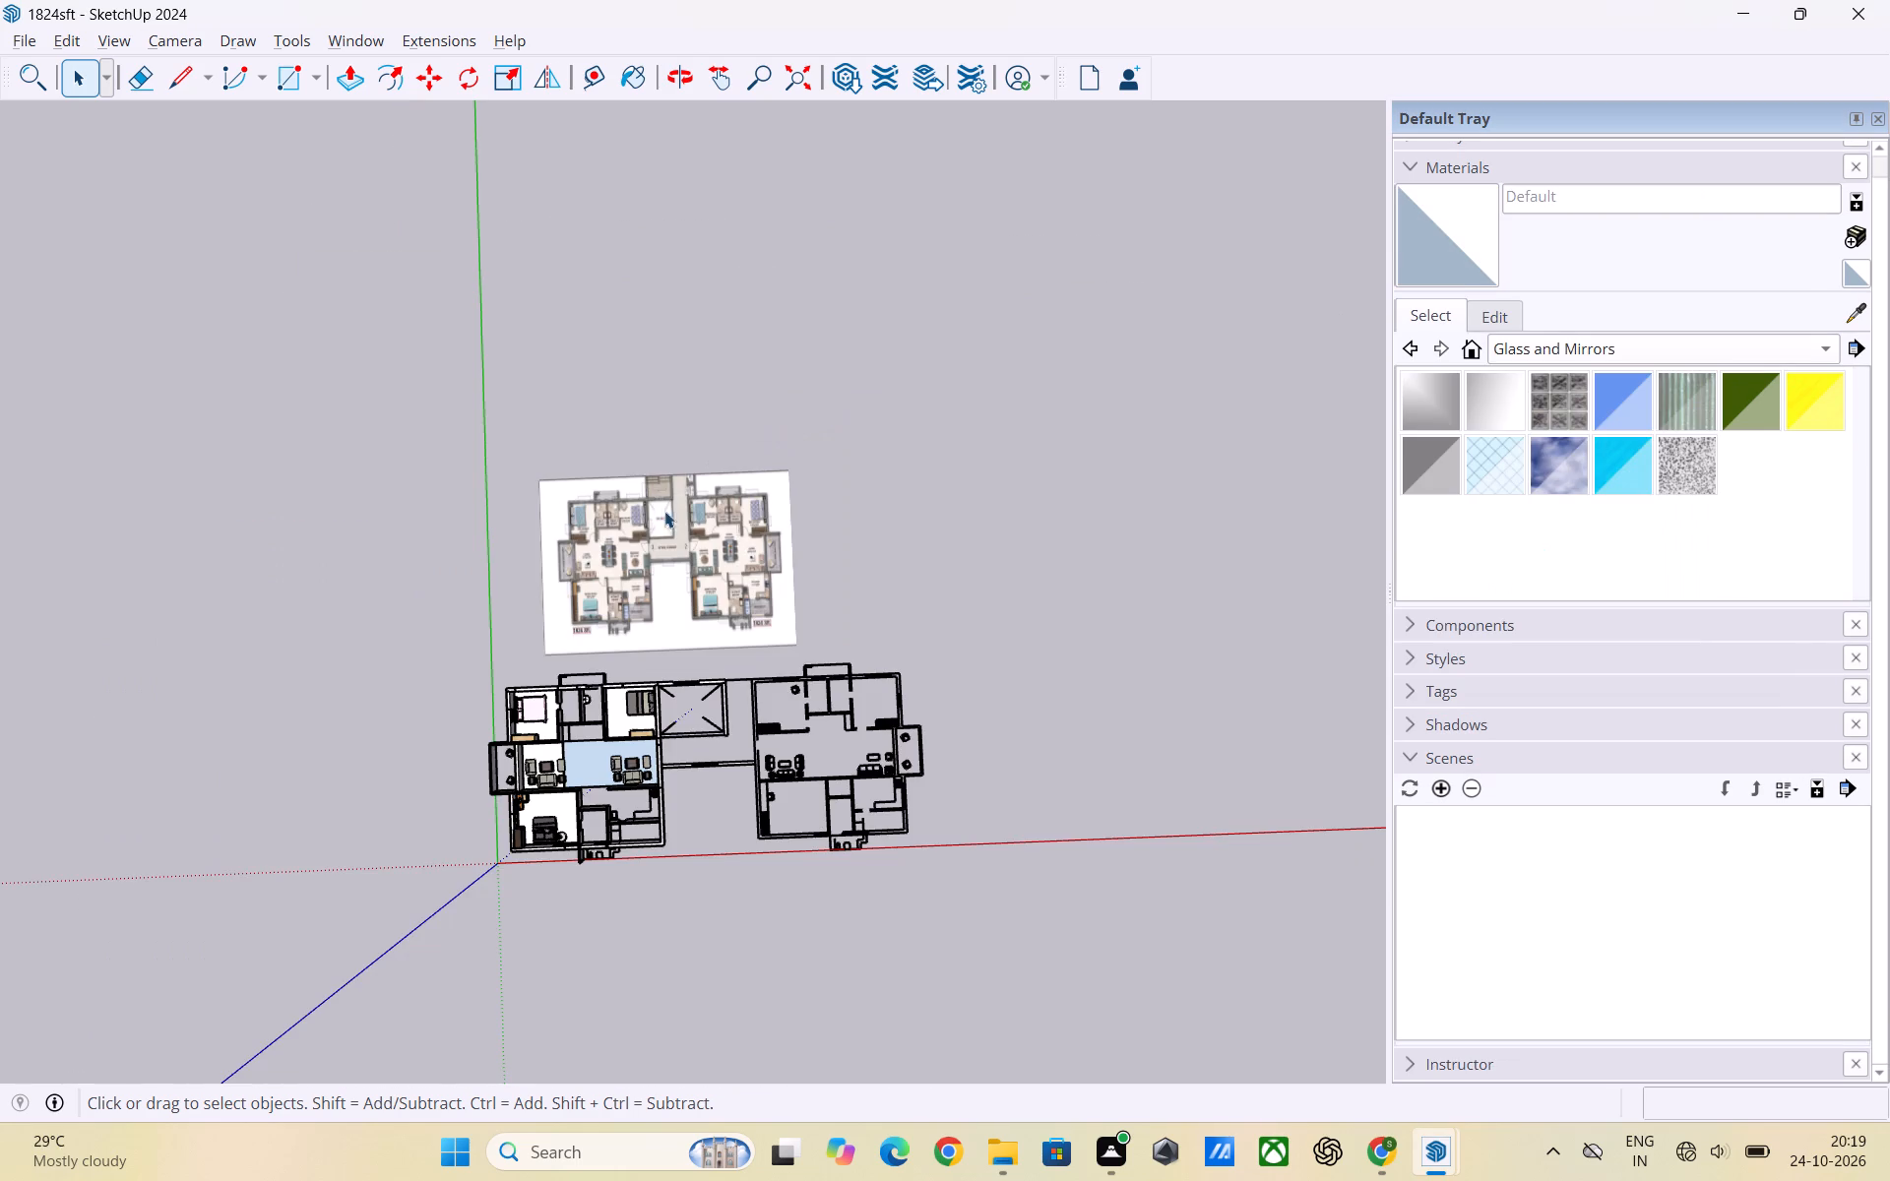
pyautogui.scroll(6, 669, 765)
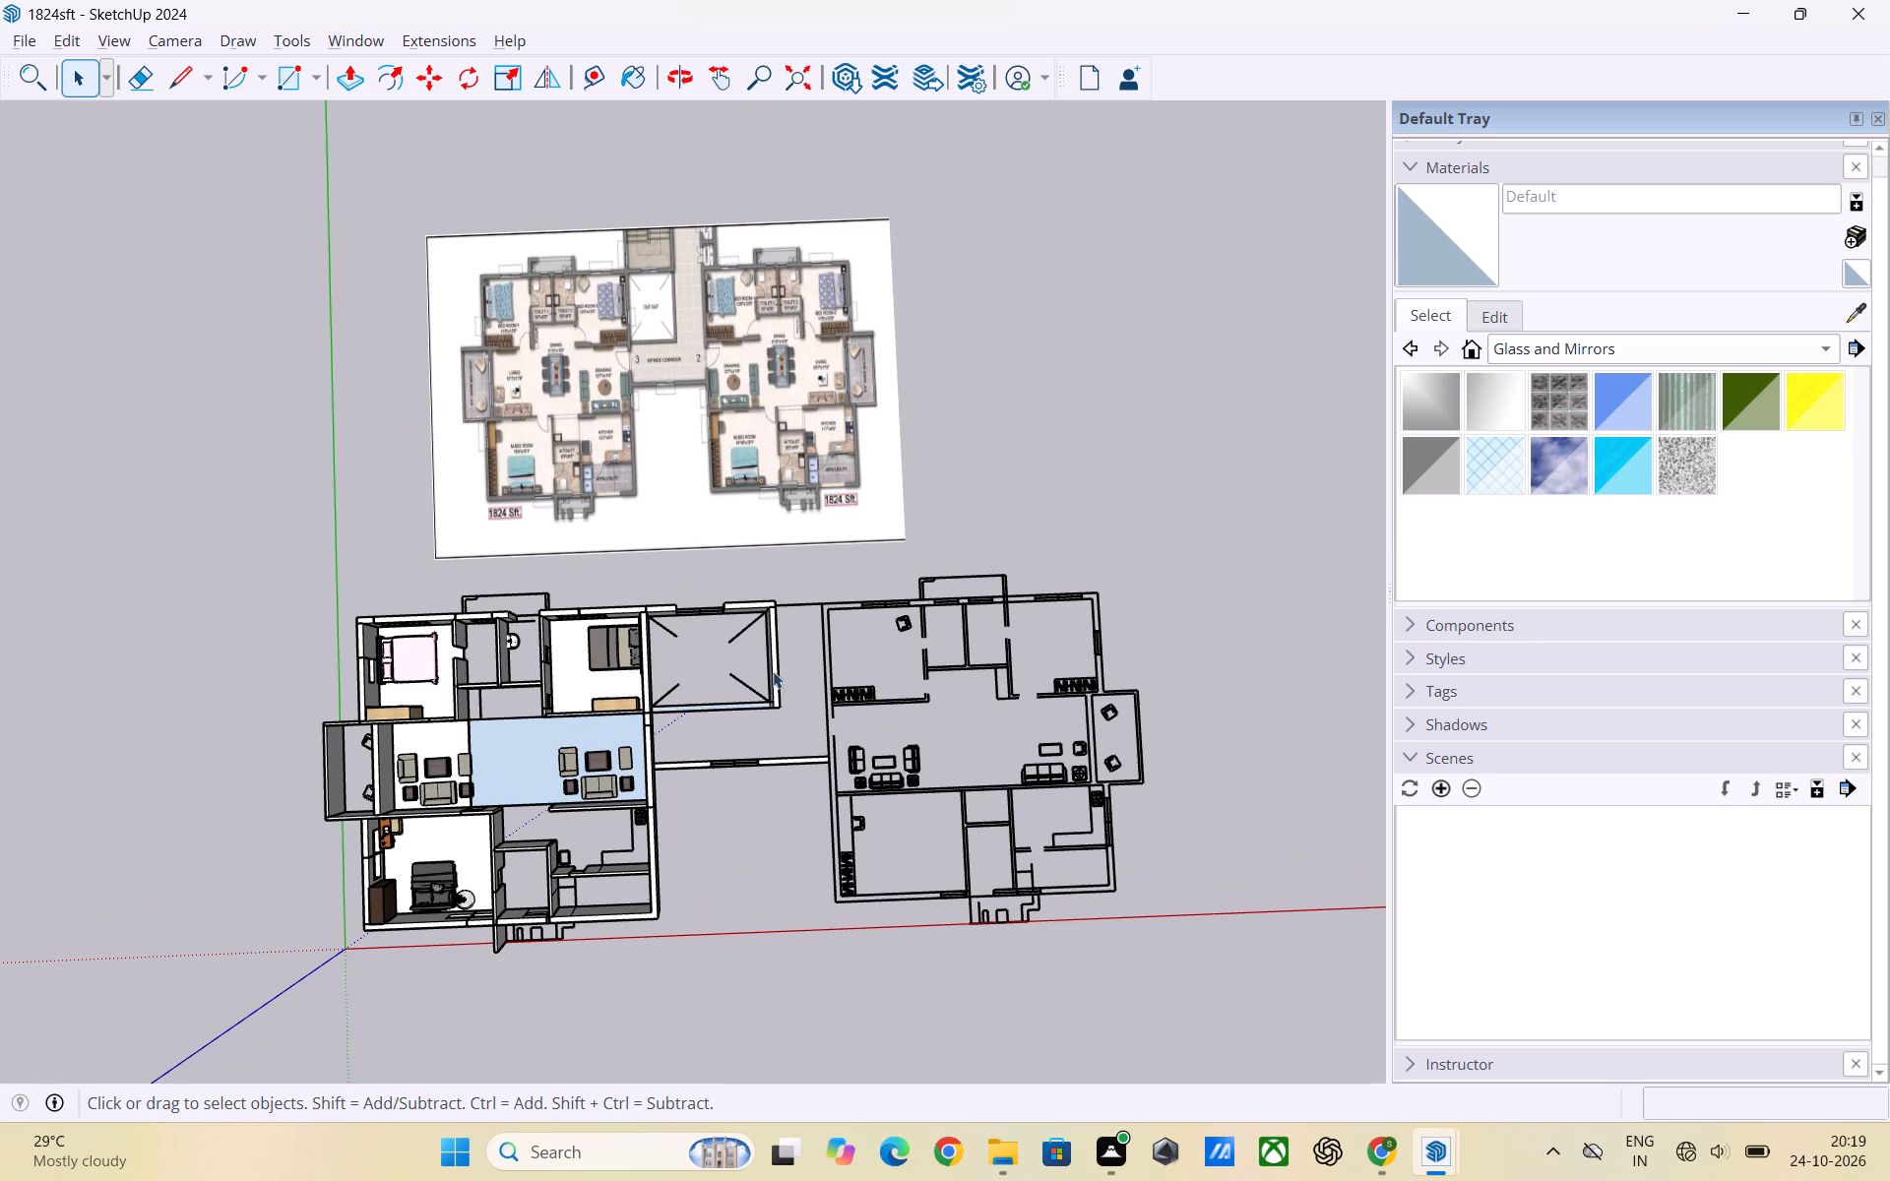
pyautogui.scroll(-2, 897, 670)
pyautogui.scroll(6, 674, 680)
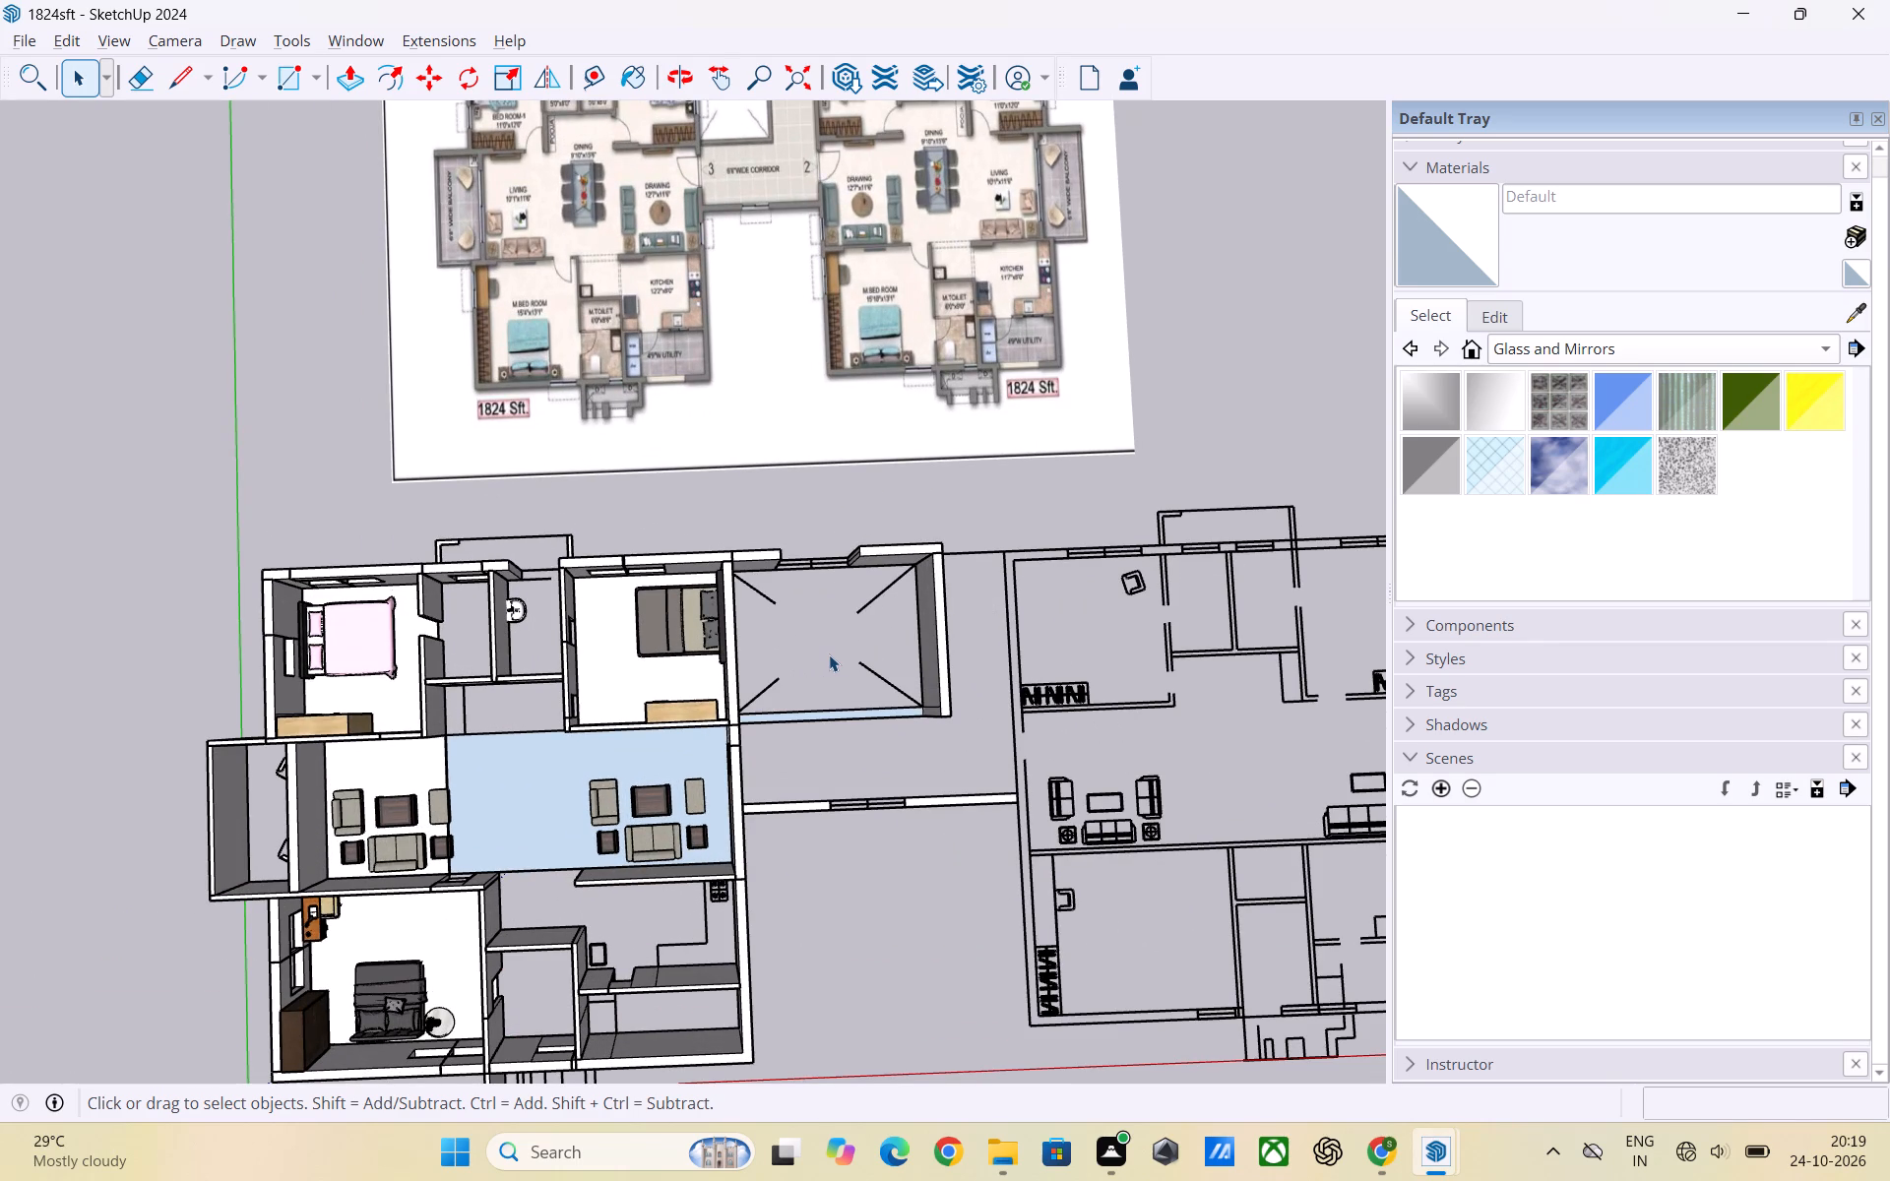
pyautogui.hotkey('ctrl', 'v')
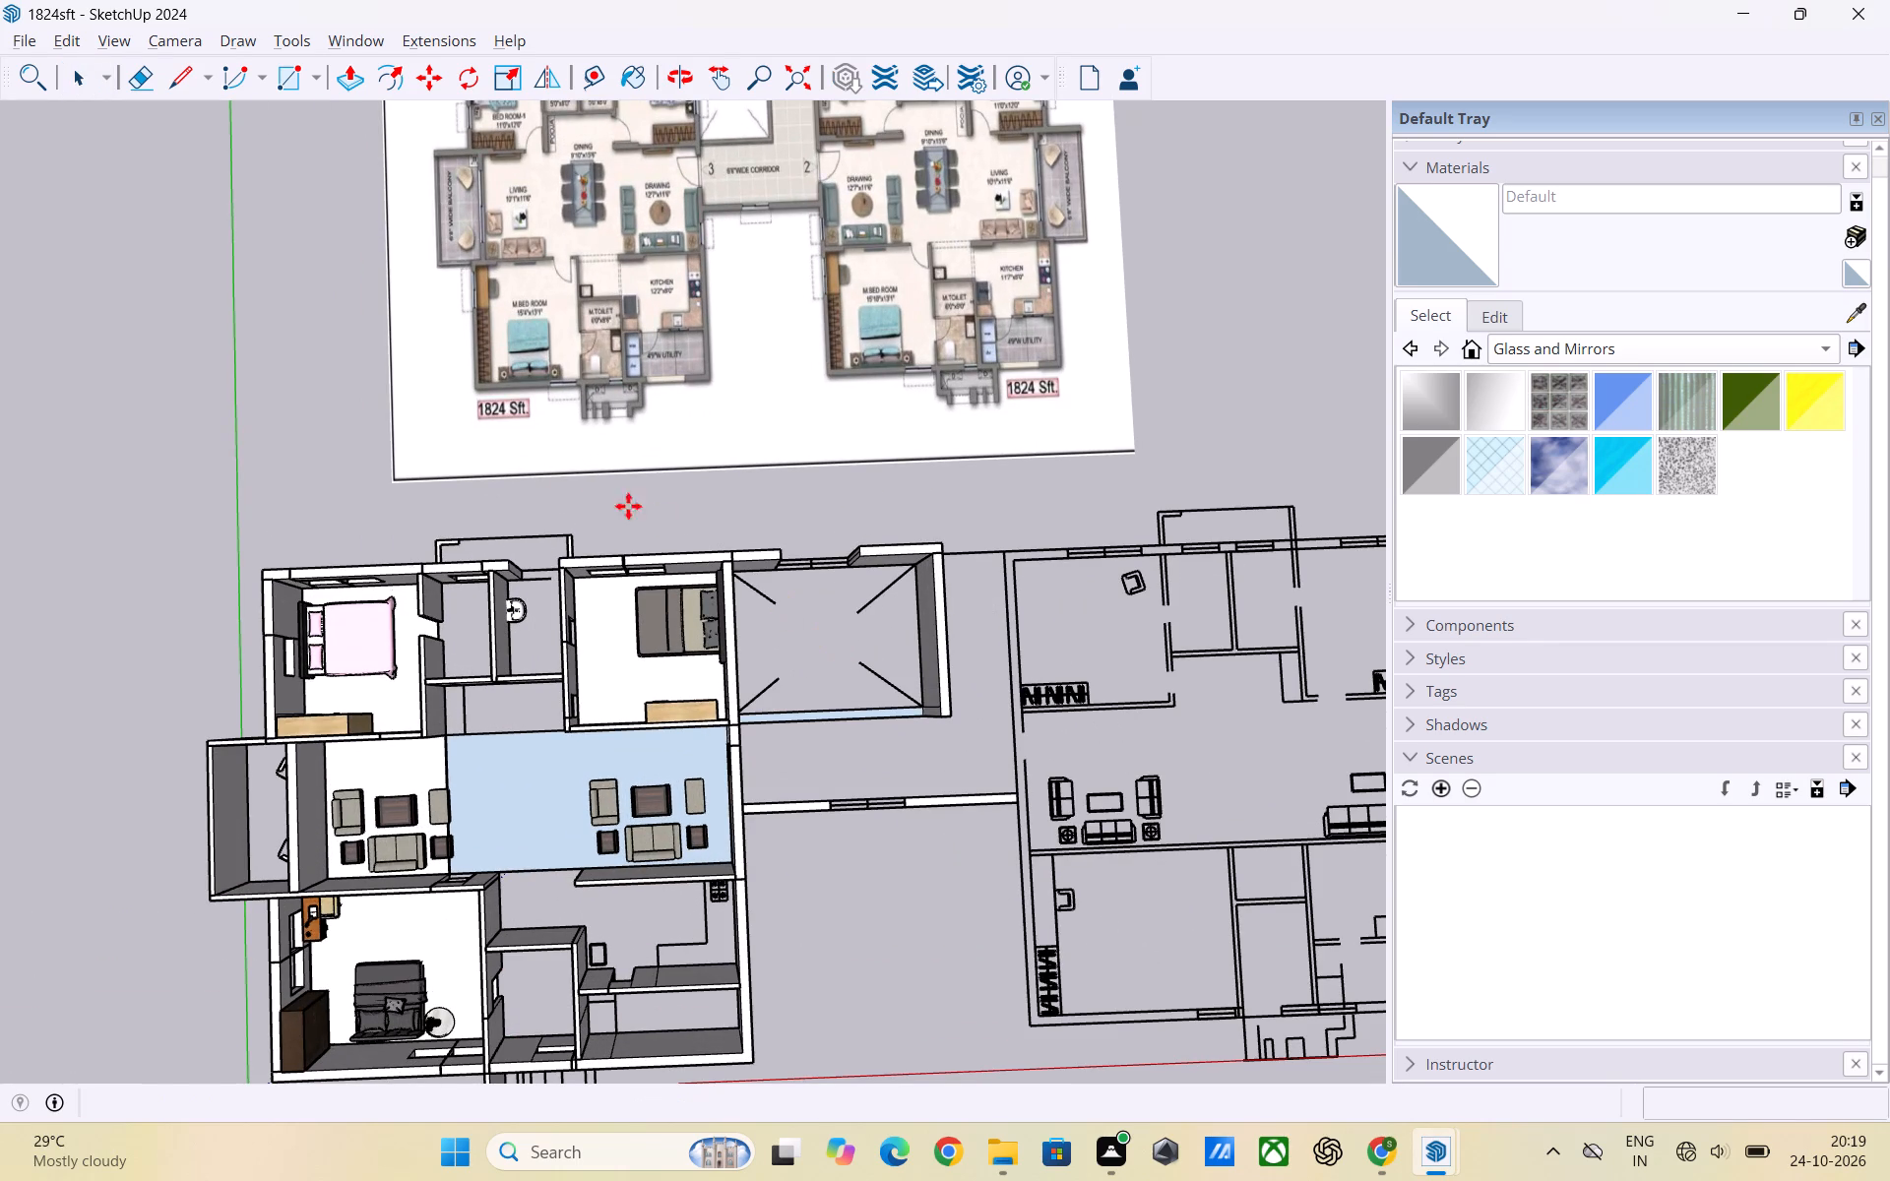
pyautogui.scroll(6, 513, 631)
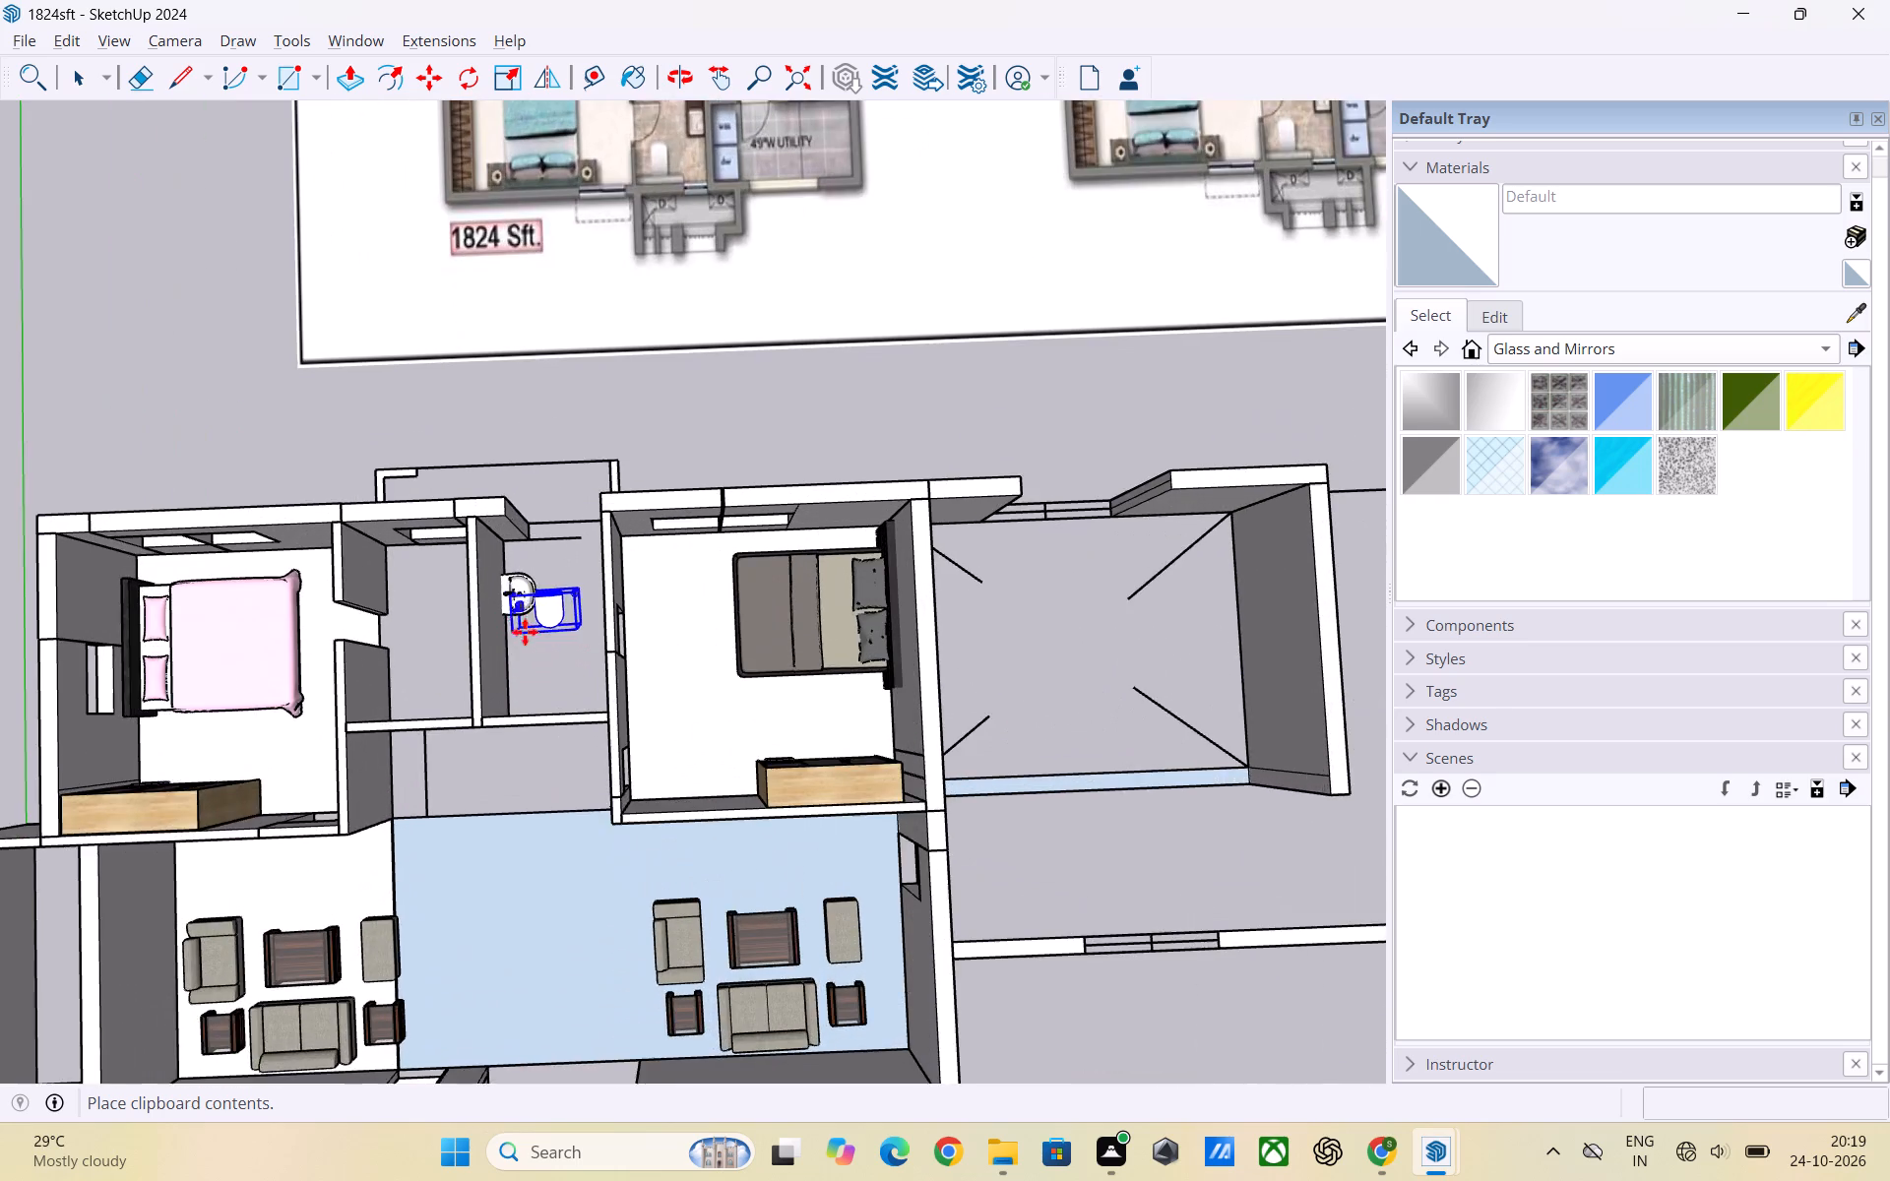
pyautogui.moveTo(539, 632); pyautogui.dragTo(595, 581, button='middle')
pyautogui.scroll(-2, 600, 561)
pyautogui.scroll(2, 547, 593)
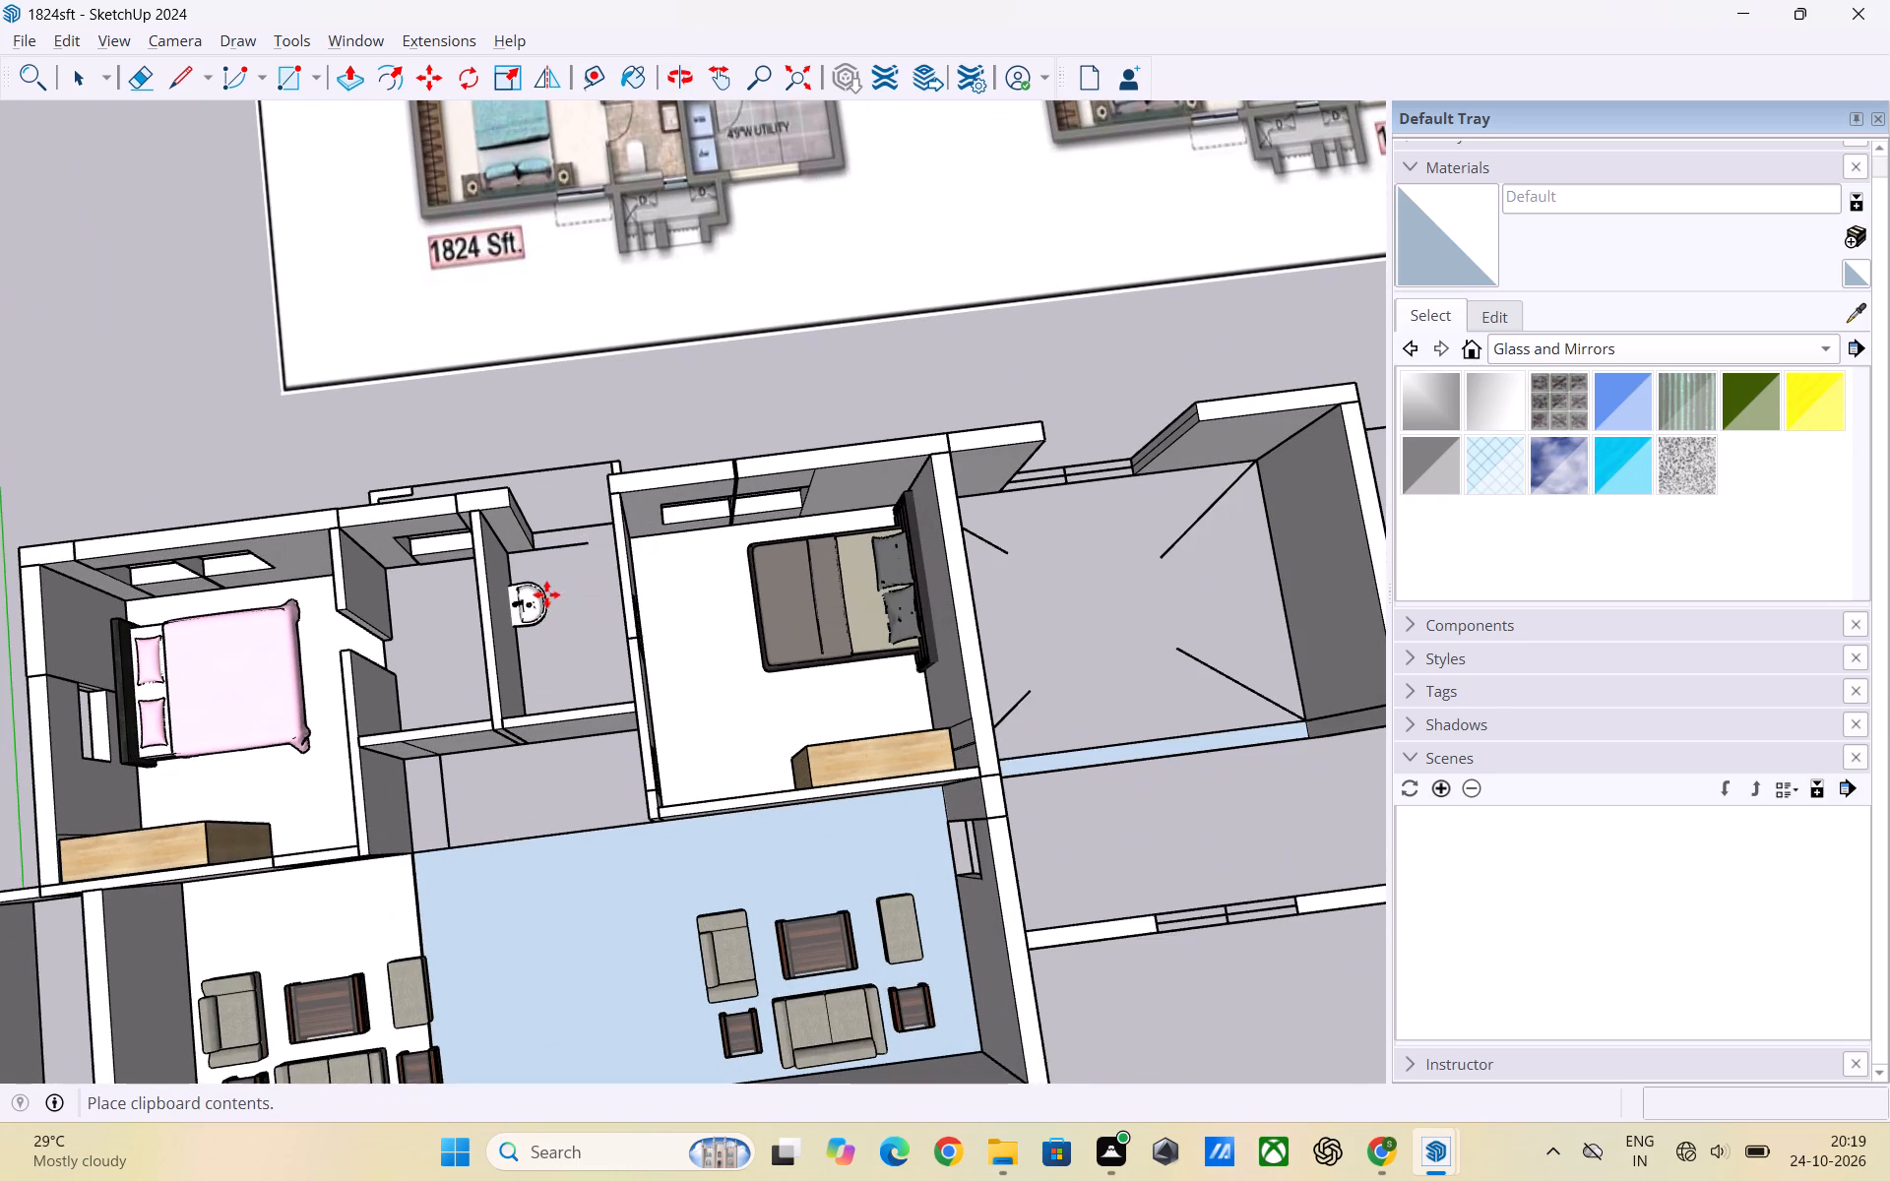
pyautogui.click(172, 392)
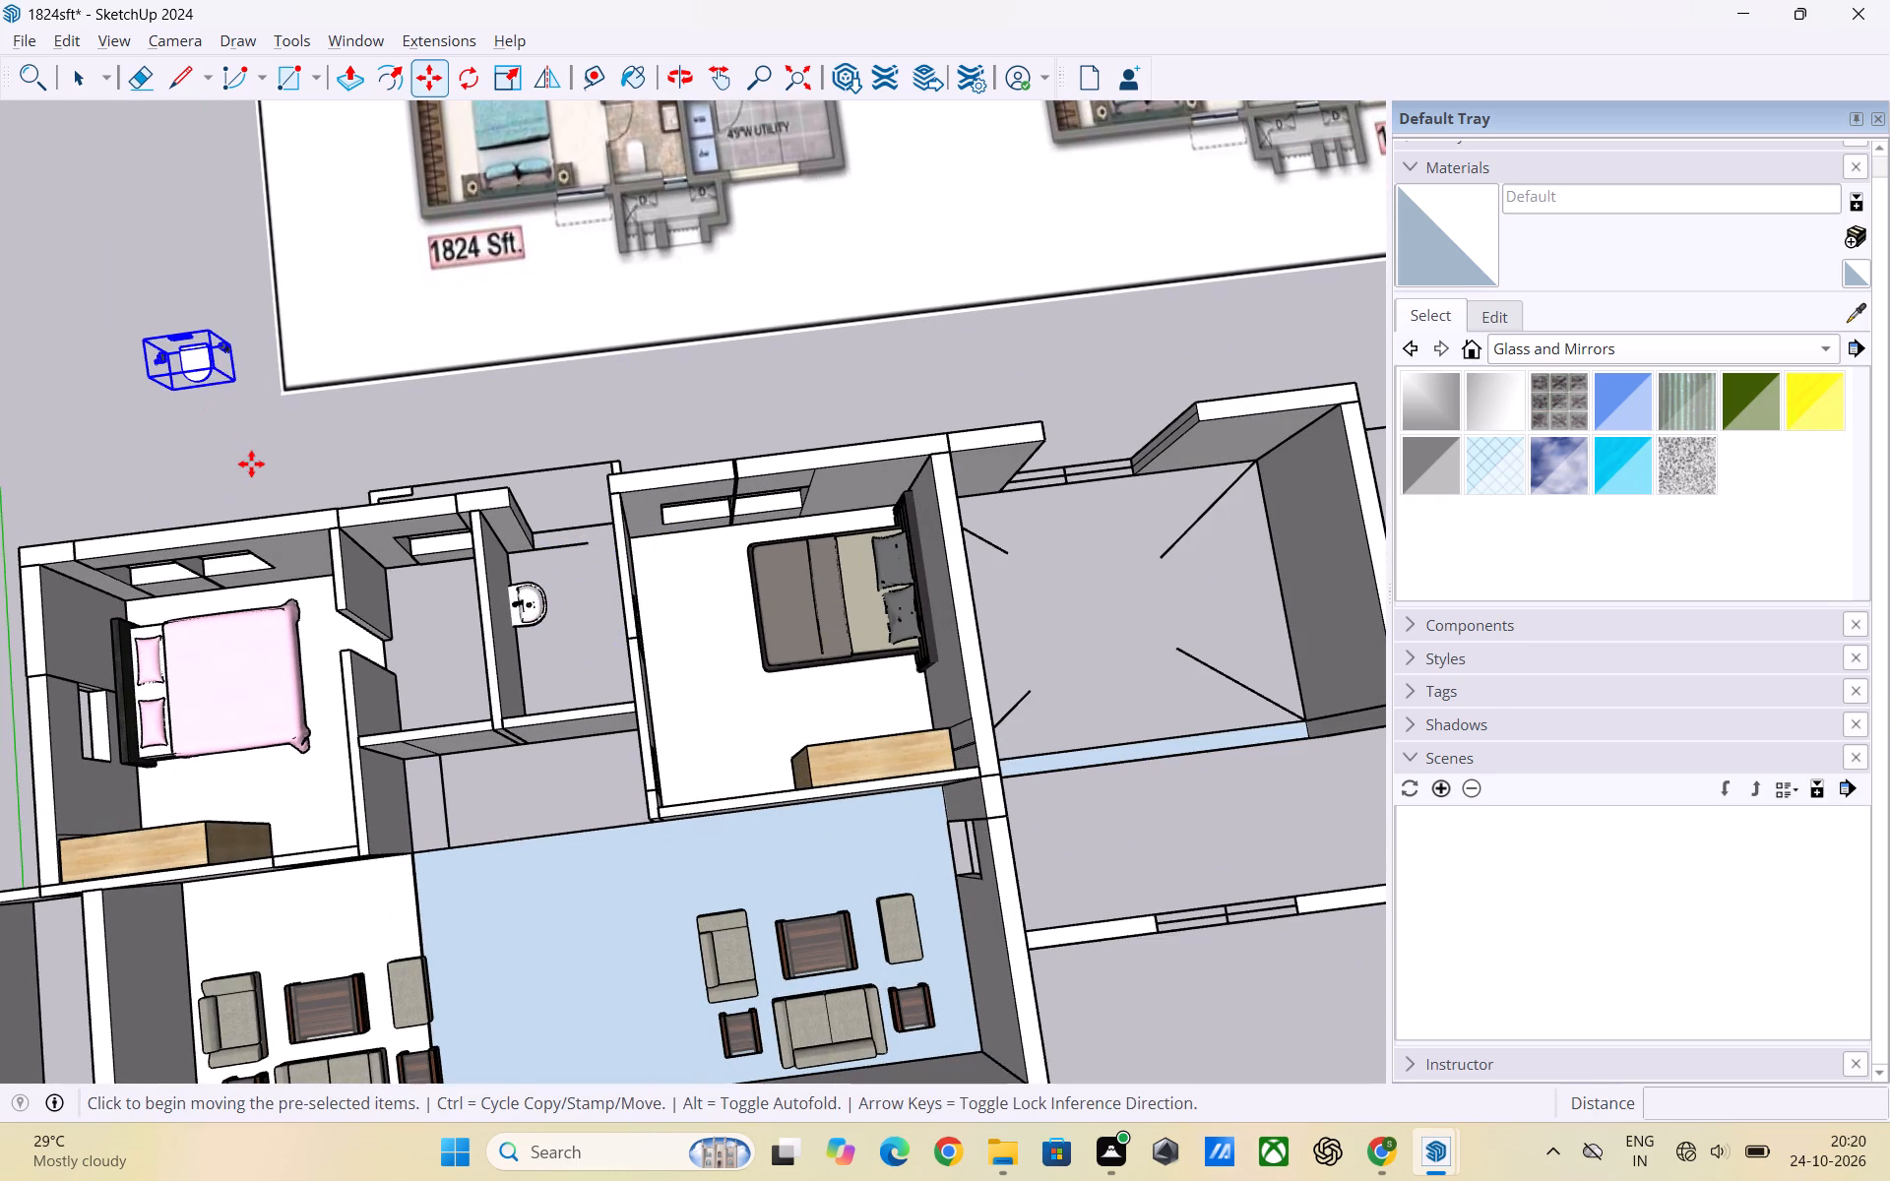
pyautogui.press('space')
pyautogui.press('space')
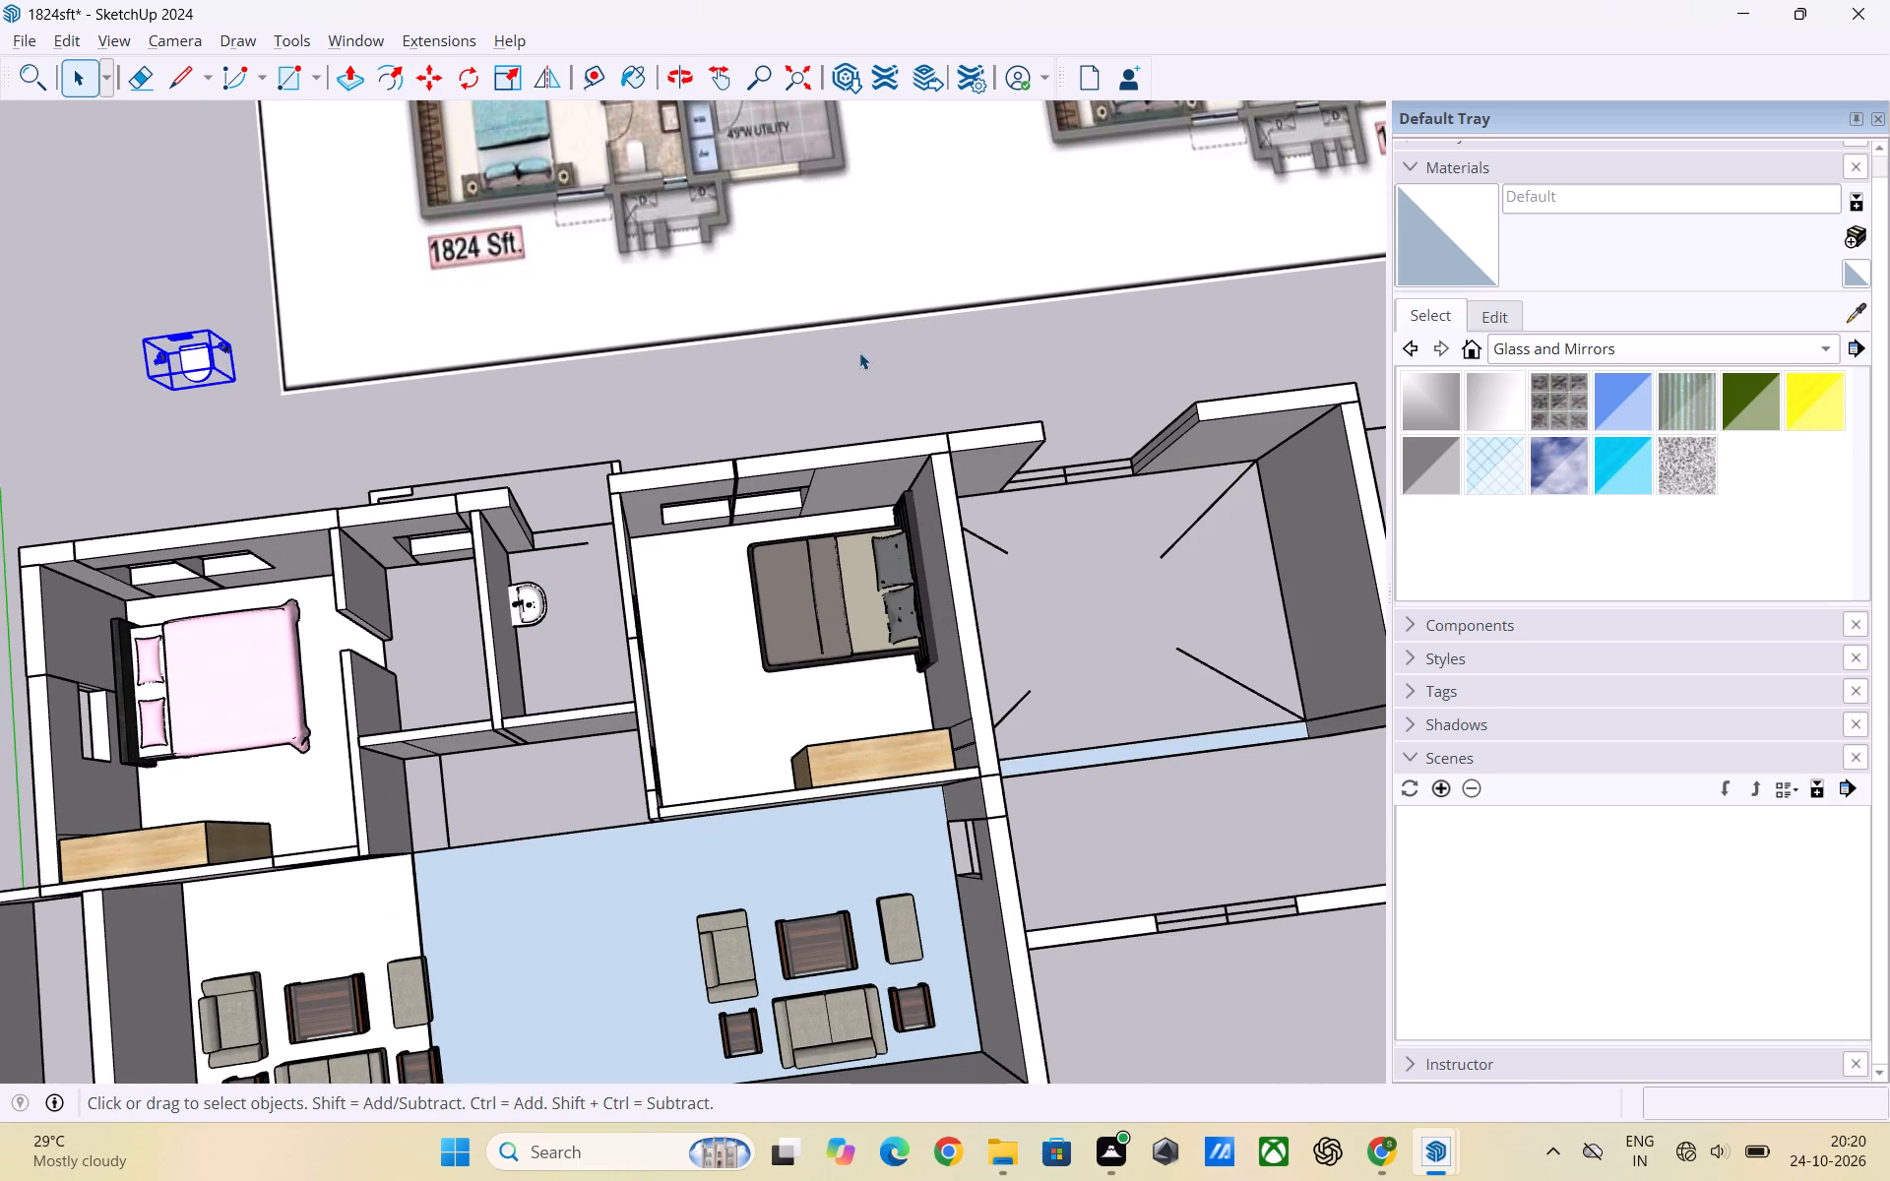
# Draw a rectangle about 3' 10" by 9" across the outer-wall gap of the toilet room with the washbasin.
pyautogui.scroll(-6, 859, 352)
pyautogui.moveTo(916, 528); pyautogui.dragTo(377, 659, button='middle')
pyautogui.scroll(-1, 904, 557)
pyautogui.moveTo(848, 663); pyautogui.dragTo(784, 432, button='middle')
pyautogui.scroll(-1, 848, 663)
pyautogui.scroll(3, 449, 605)
pyautogui.moveTo(397, 669); pyautogui.dragTo(1154, 686, button='middle')
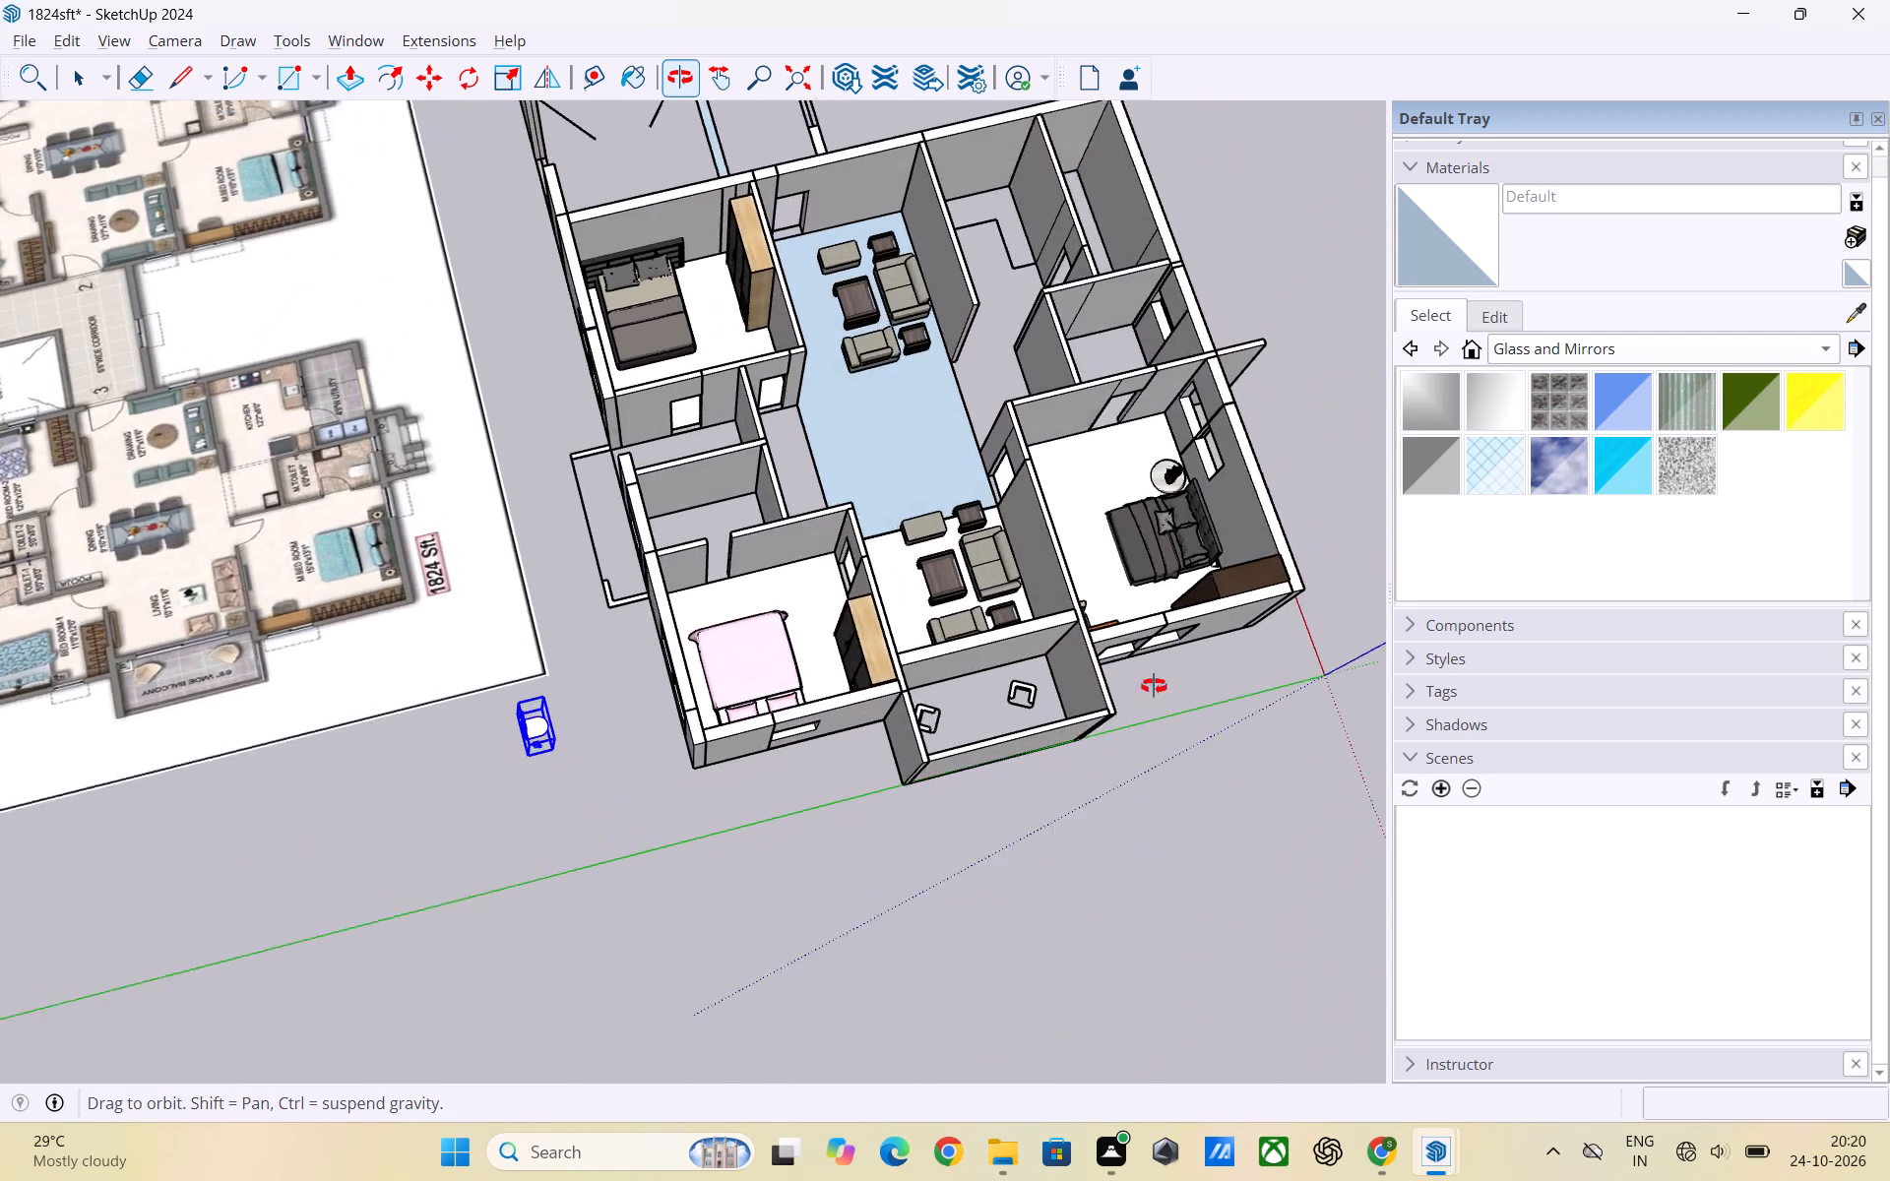
pyautogui.moveTo(1154, 686); pyautogui.dragTo(1160, 668, button='middle')
pyautogui.click(611, 788)
pyautogui.scroll(3, 637, 617)
pyautogui.moveTo(642, 614); pyautogui.dragTo(719, 652, button='middle')
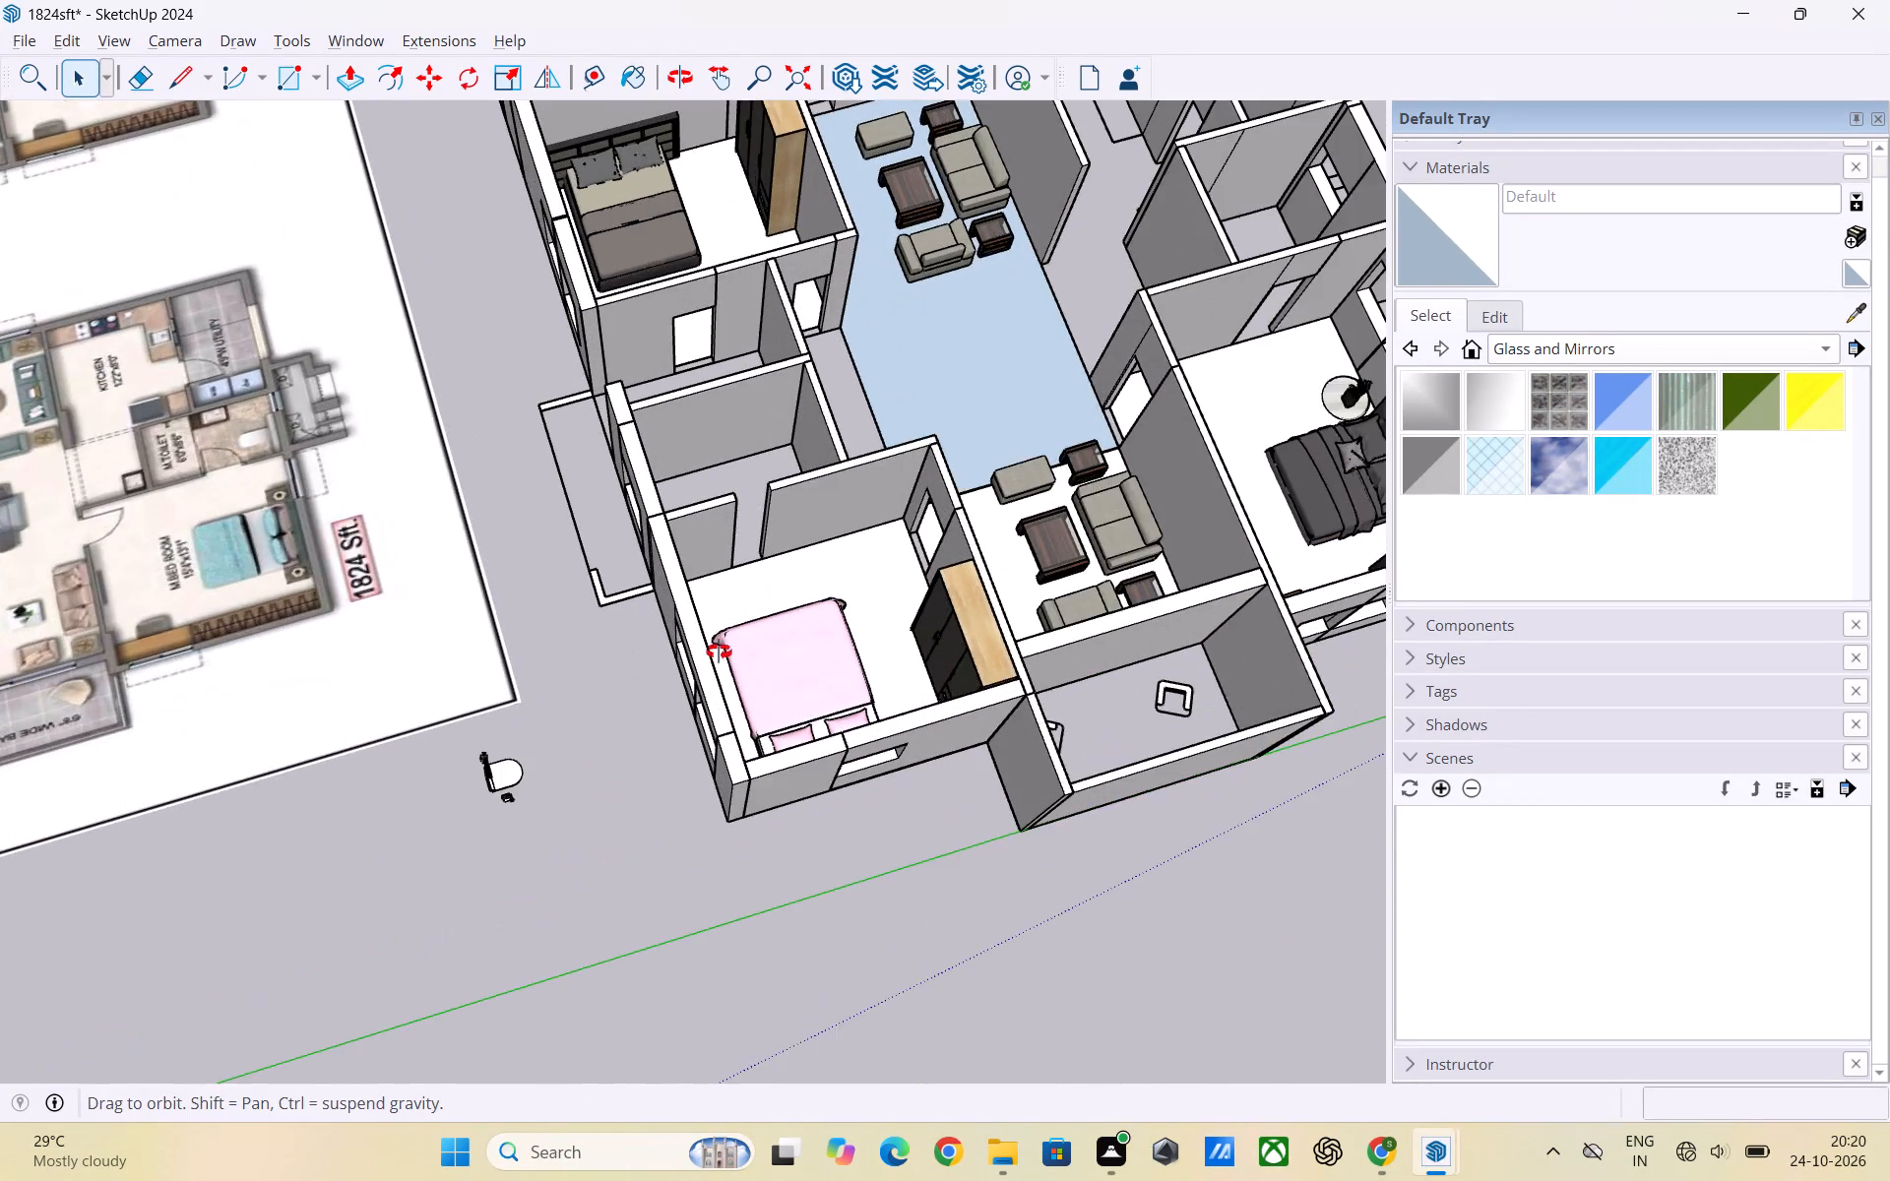
pyautogui.moveTo(719, 652); pyautogui.dragTo(844, 664, button='middle')
pyautogui.scroll(3, 514, 366)
pyautogui.scroll(2, 525, 474)
pyautogui.moveTo(517, 470); pyautogui.dragTo(785, 565, button='middle')
pyautogui.scroll(3, 397, 532)
pyautogui.moveTo(506, 524); pyautogui.dragTo(570, 524, button='middle')
pyautogui.scroll(3, 556, 594)
pyautogui.scroll(-1, 686, 562)
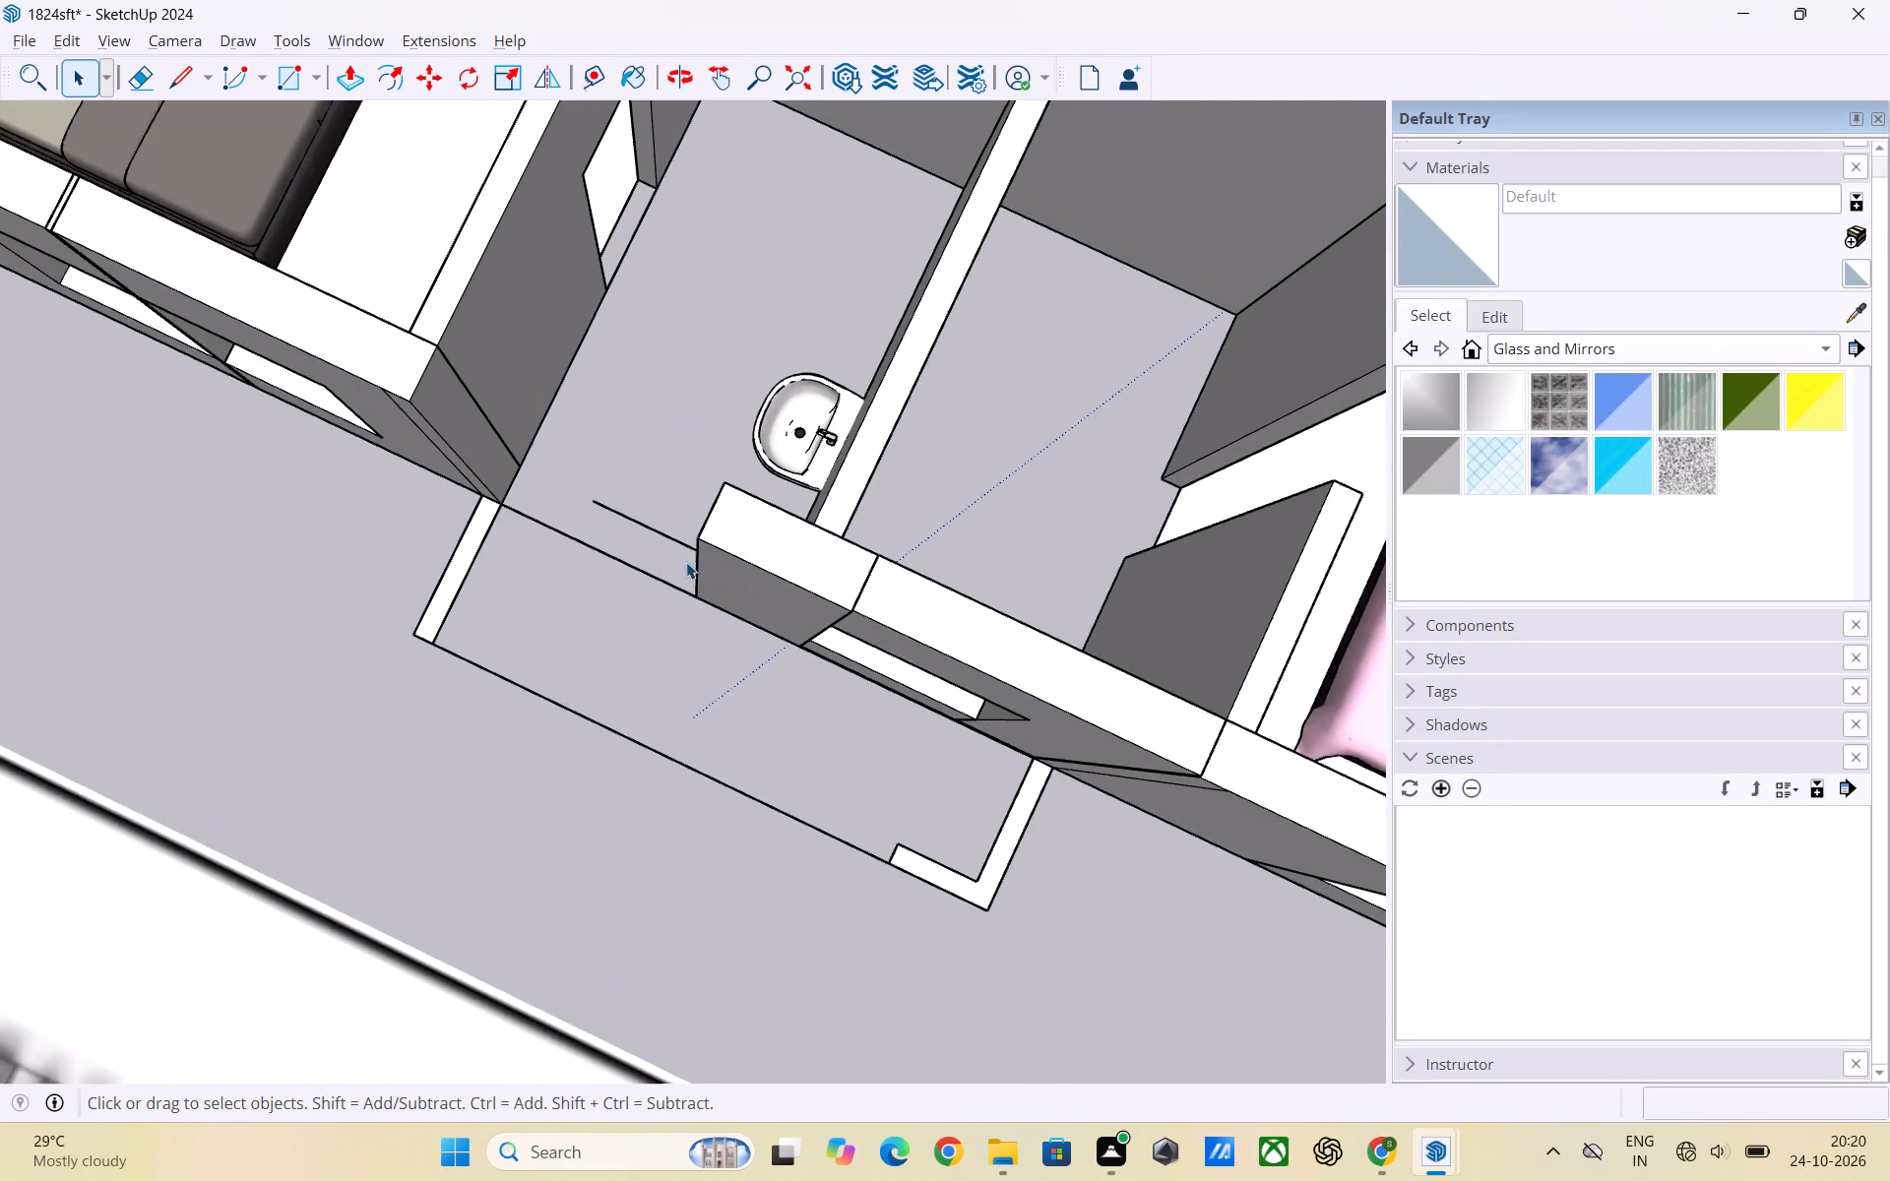
pyautogui.scroll(-9, 686, 562)
pyautogui.scroll(-4, 737, 714)
pyautogui.moveTo(888, 710); pyautogui.dragTo(1113, 642, button='middle')
pyautogui.scroll(3, 725, 591)
pyautogui.moveTo(1170, 664); pyautogui.dragTo(1359, 597, button='middle')
pyautogui.scroll(1, 1358, 602)
pyautogui.scroll(2, 732, 579)
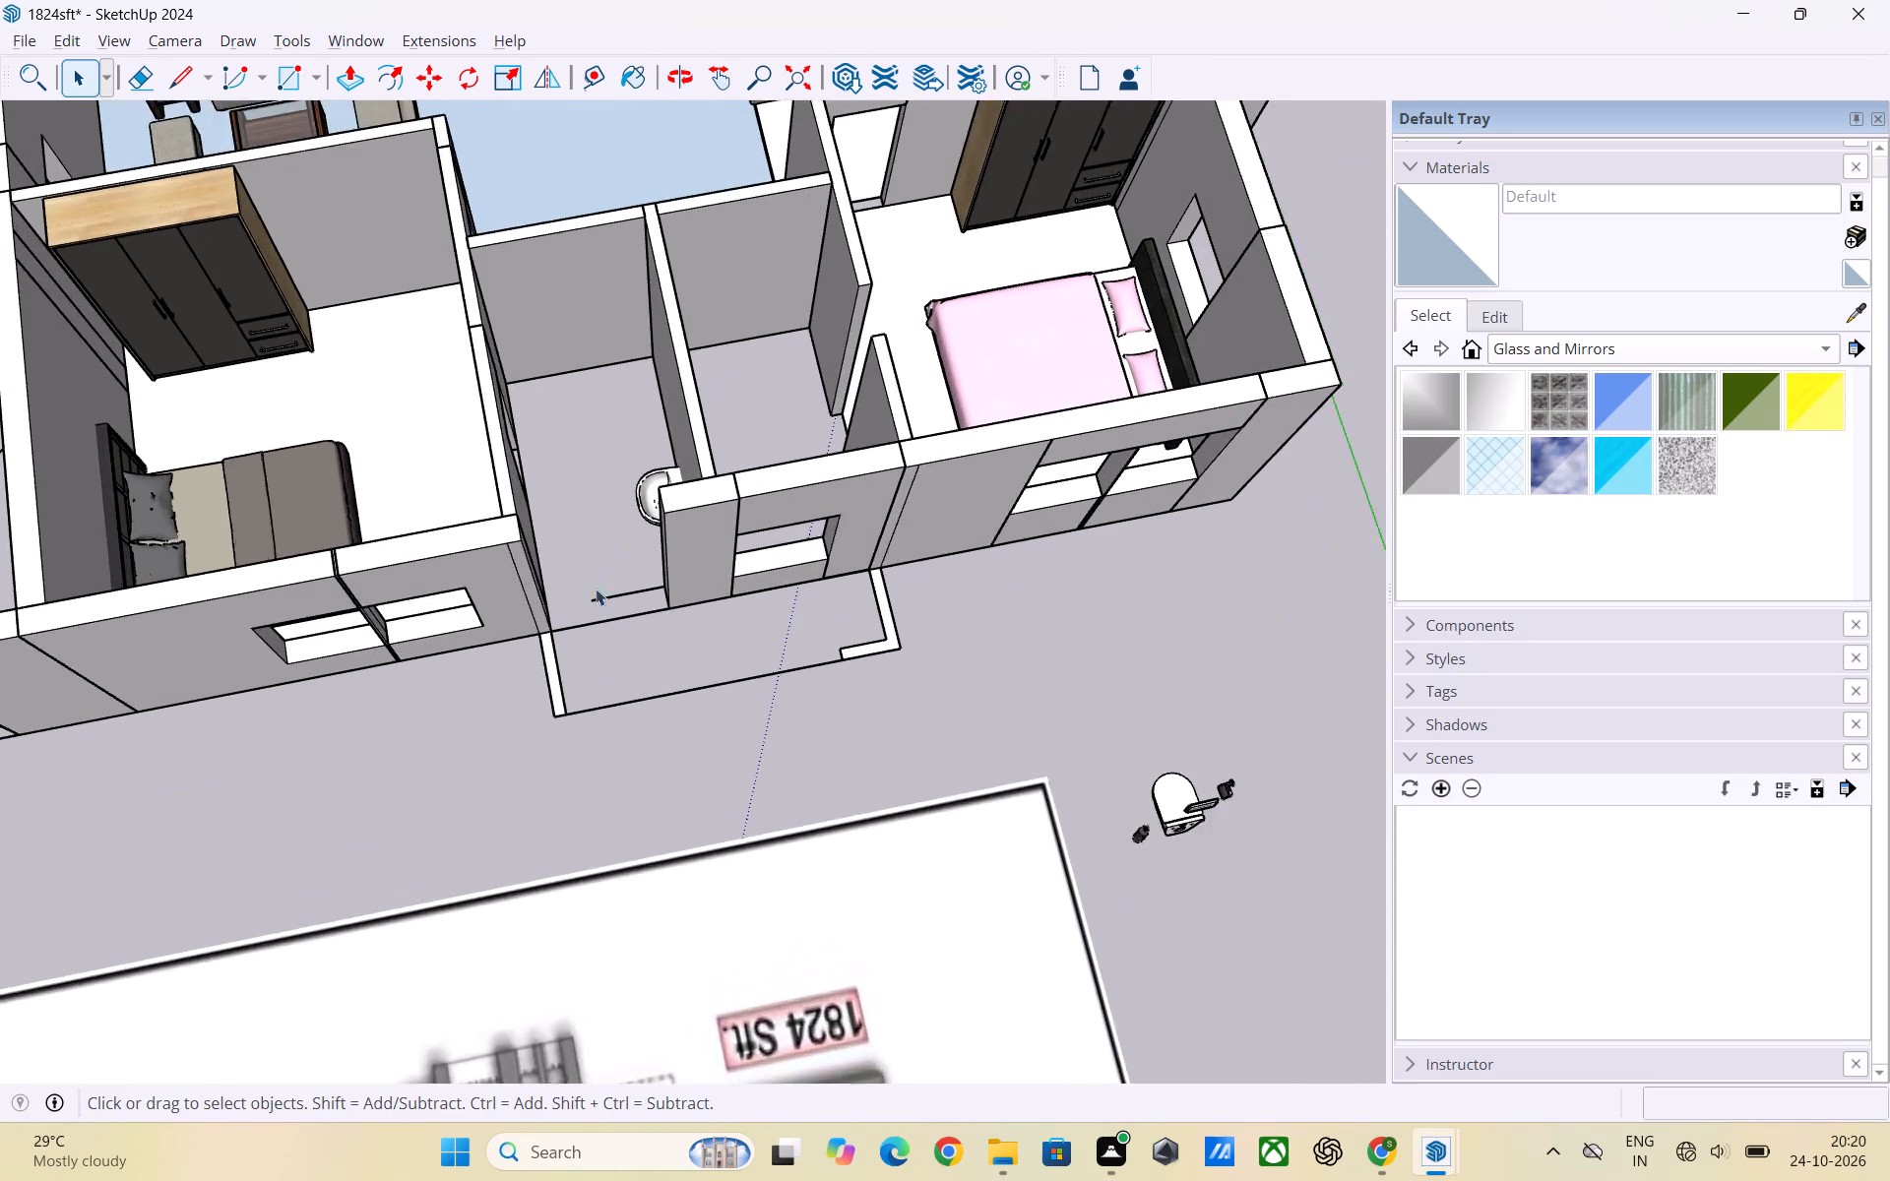
pyautogui.moveTo(565, 596); pyautogui.dragTo(596, 730, button='middle')
pyautogui.scroll(8, 578, 598)
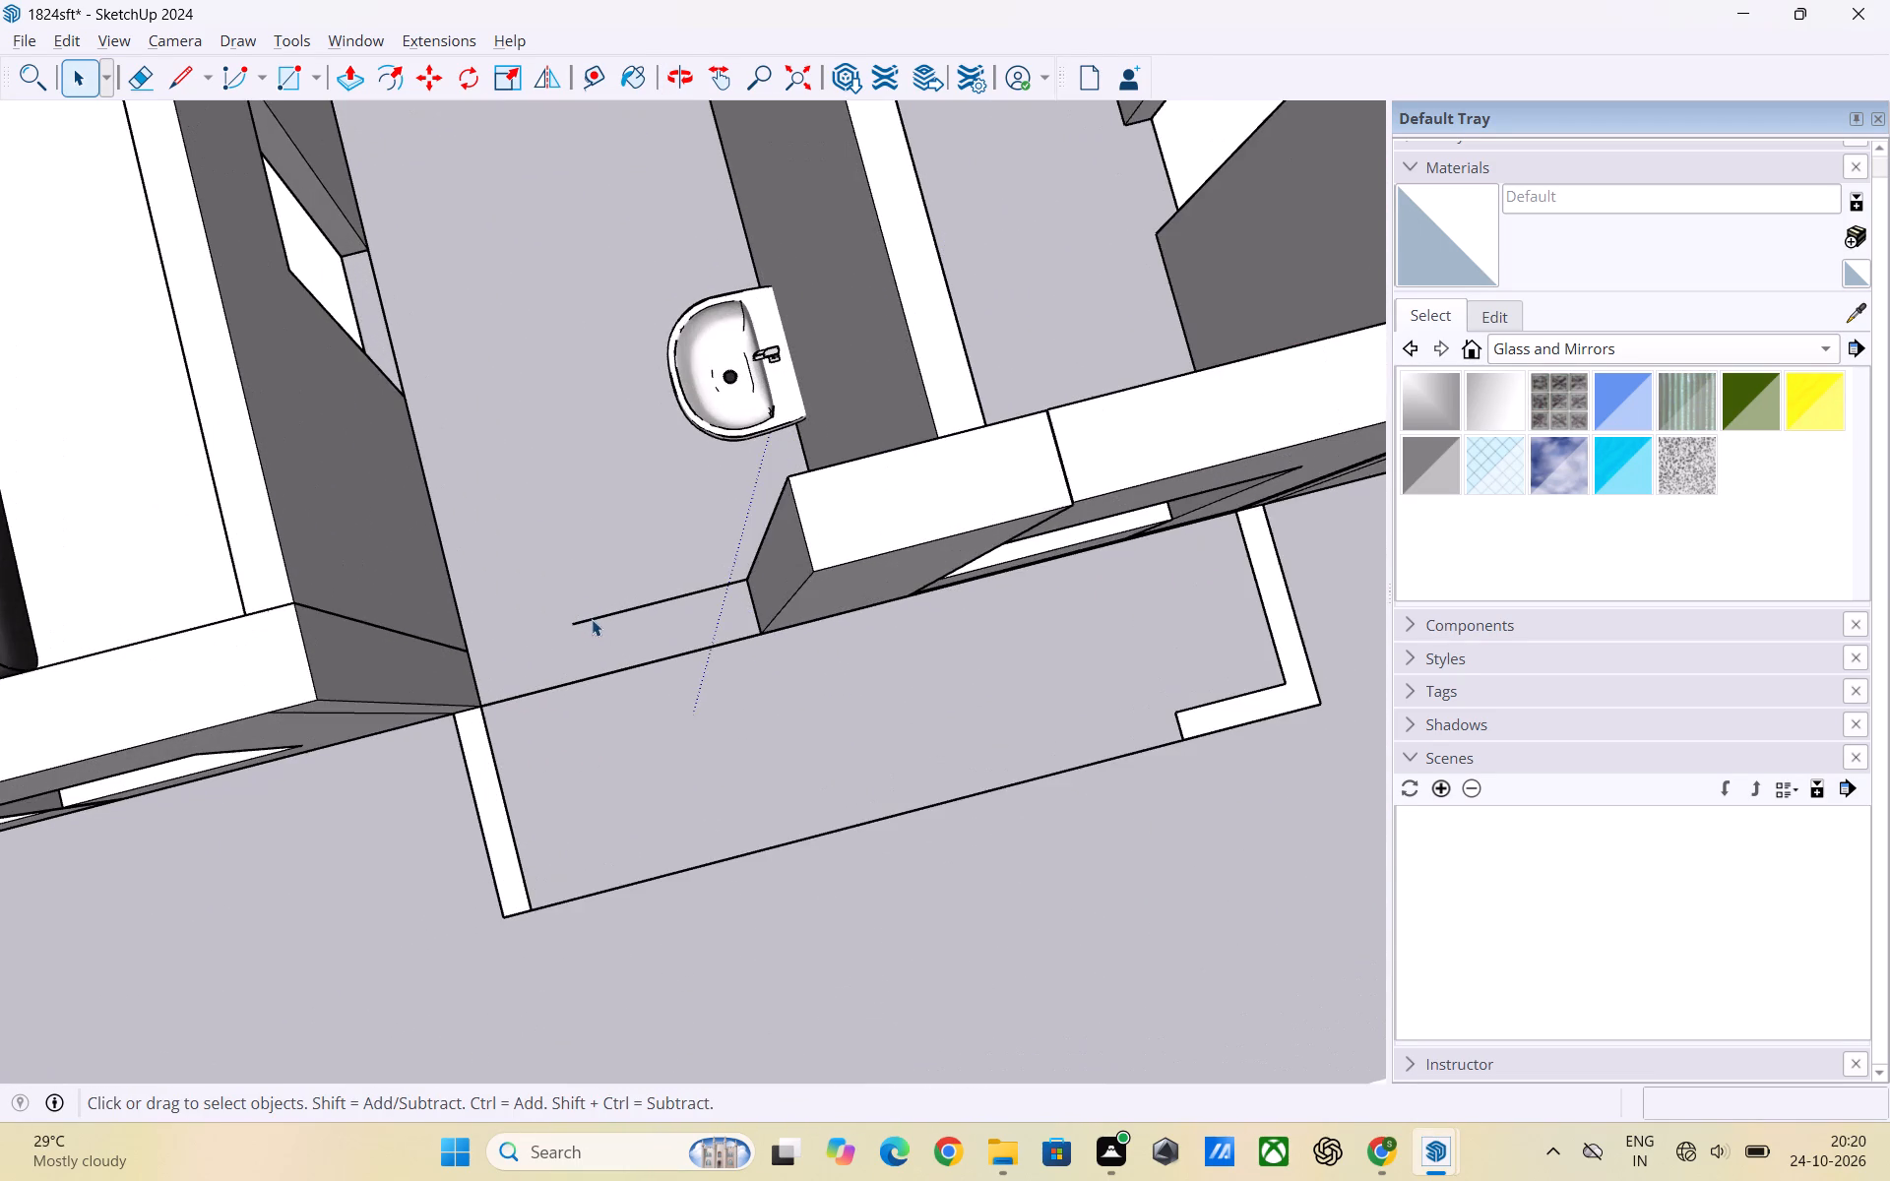
pyautogui.moveTo(592, 619); pyautogui.dragTo(604, 676, button='middle')
pyautogui.scroll(1, 524, 632)
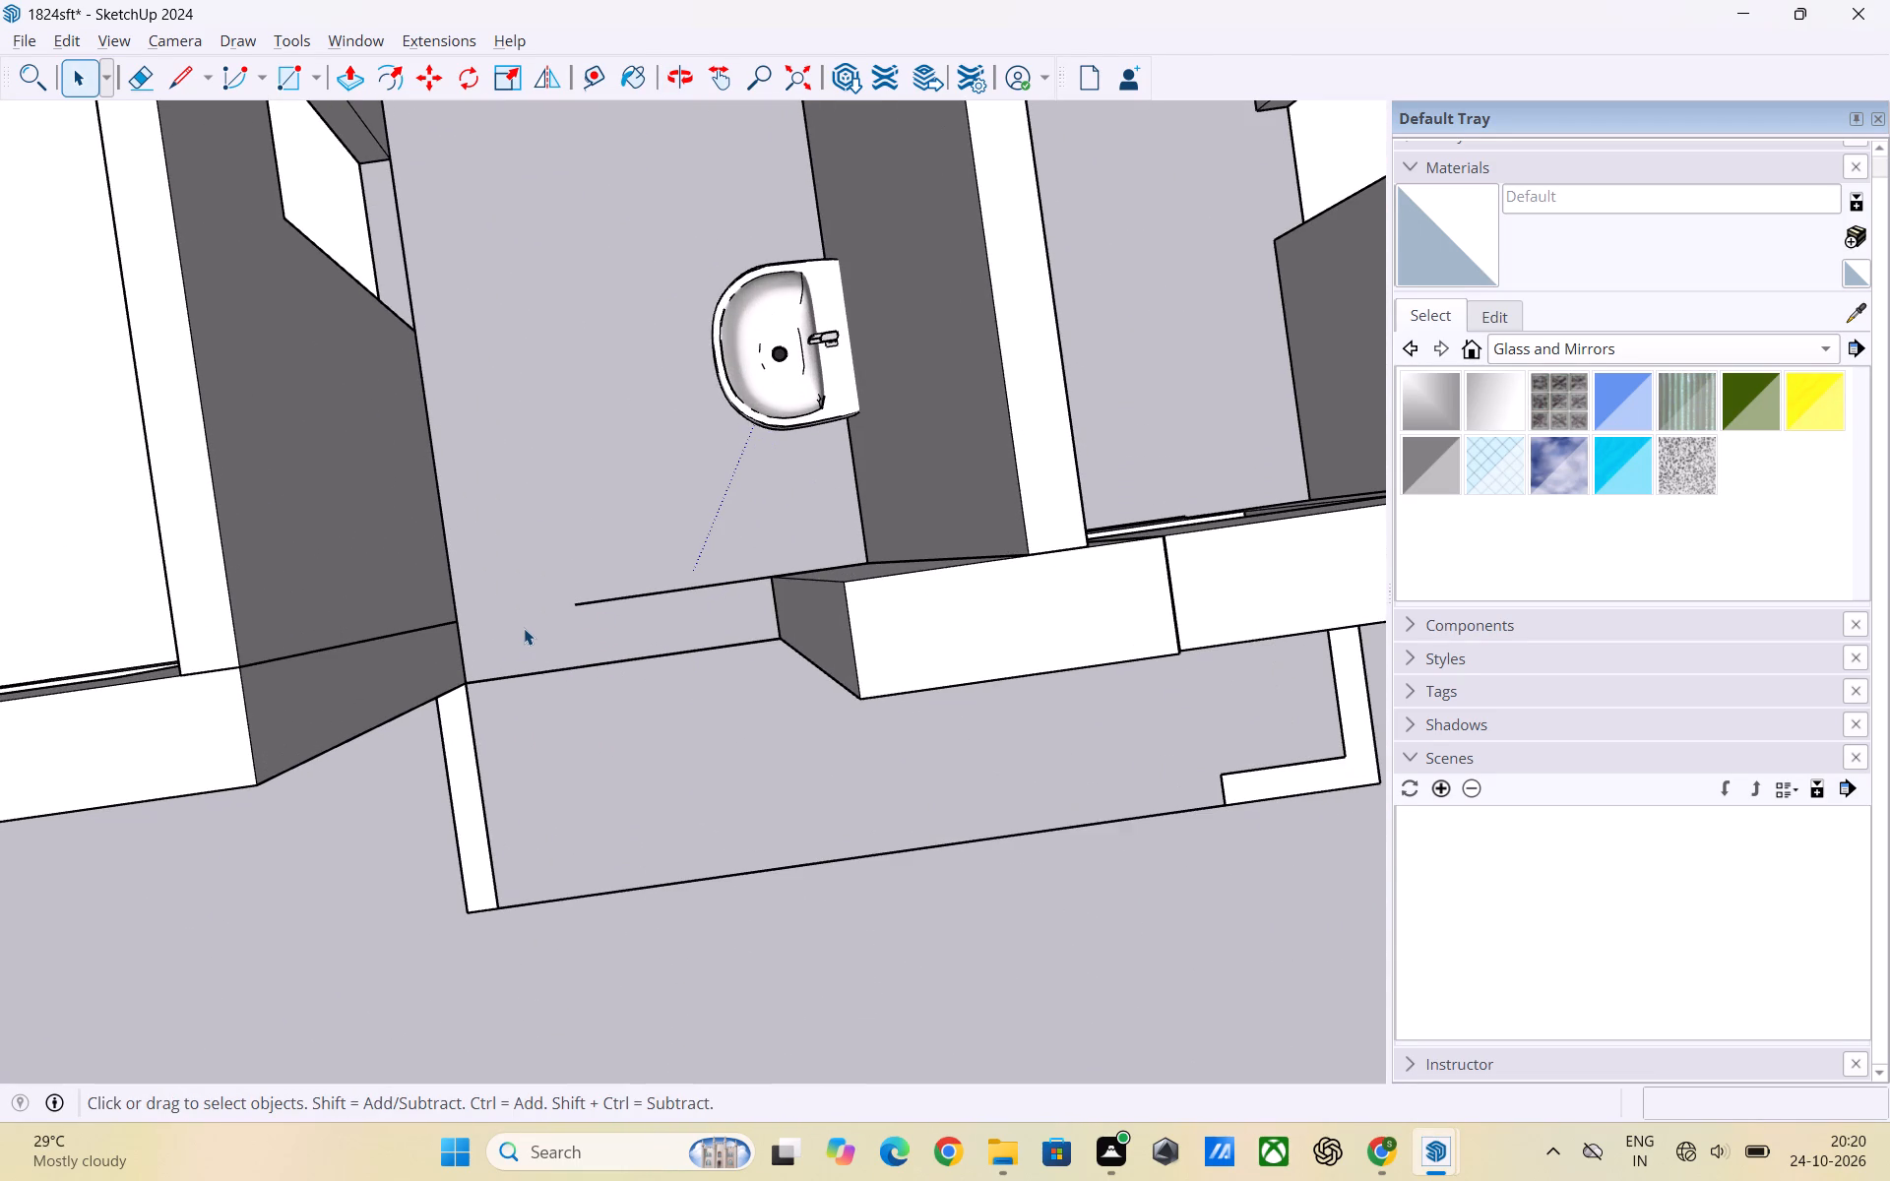
pyautogui.press('r')
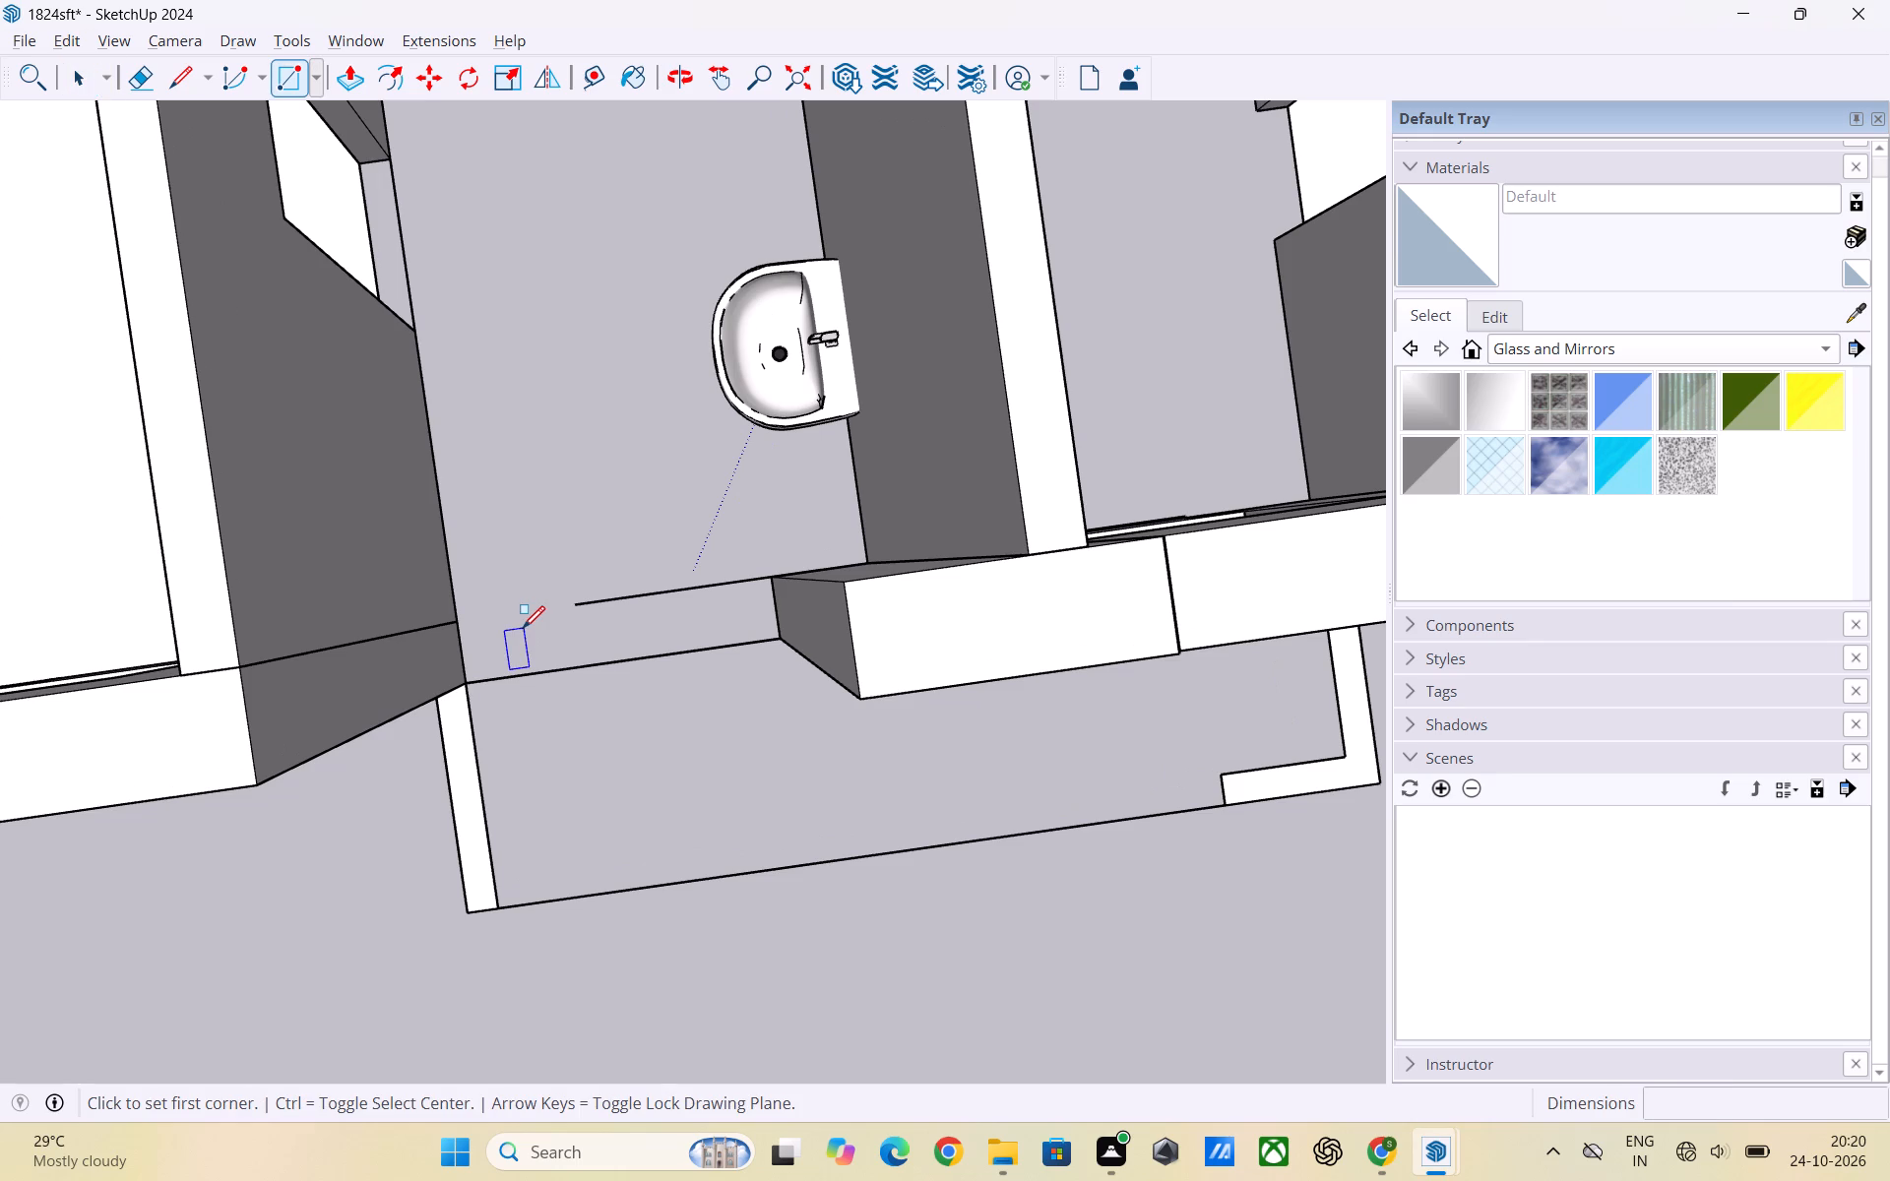
pyautogui.click(783, 640)
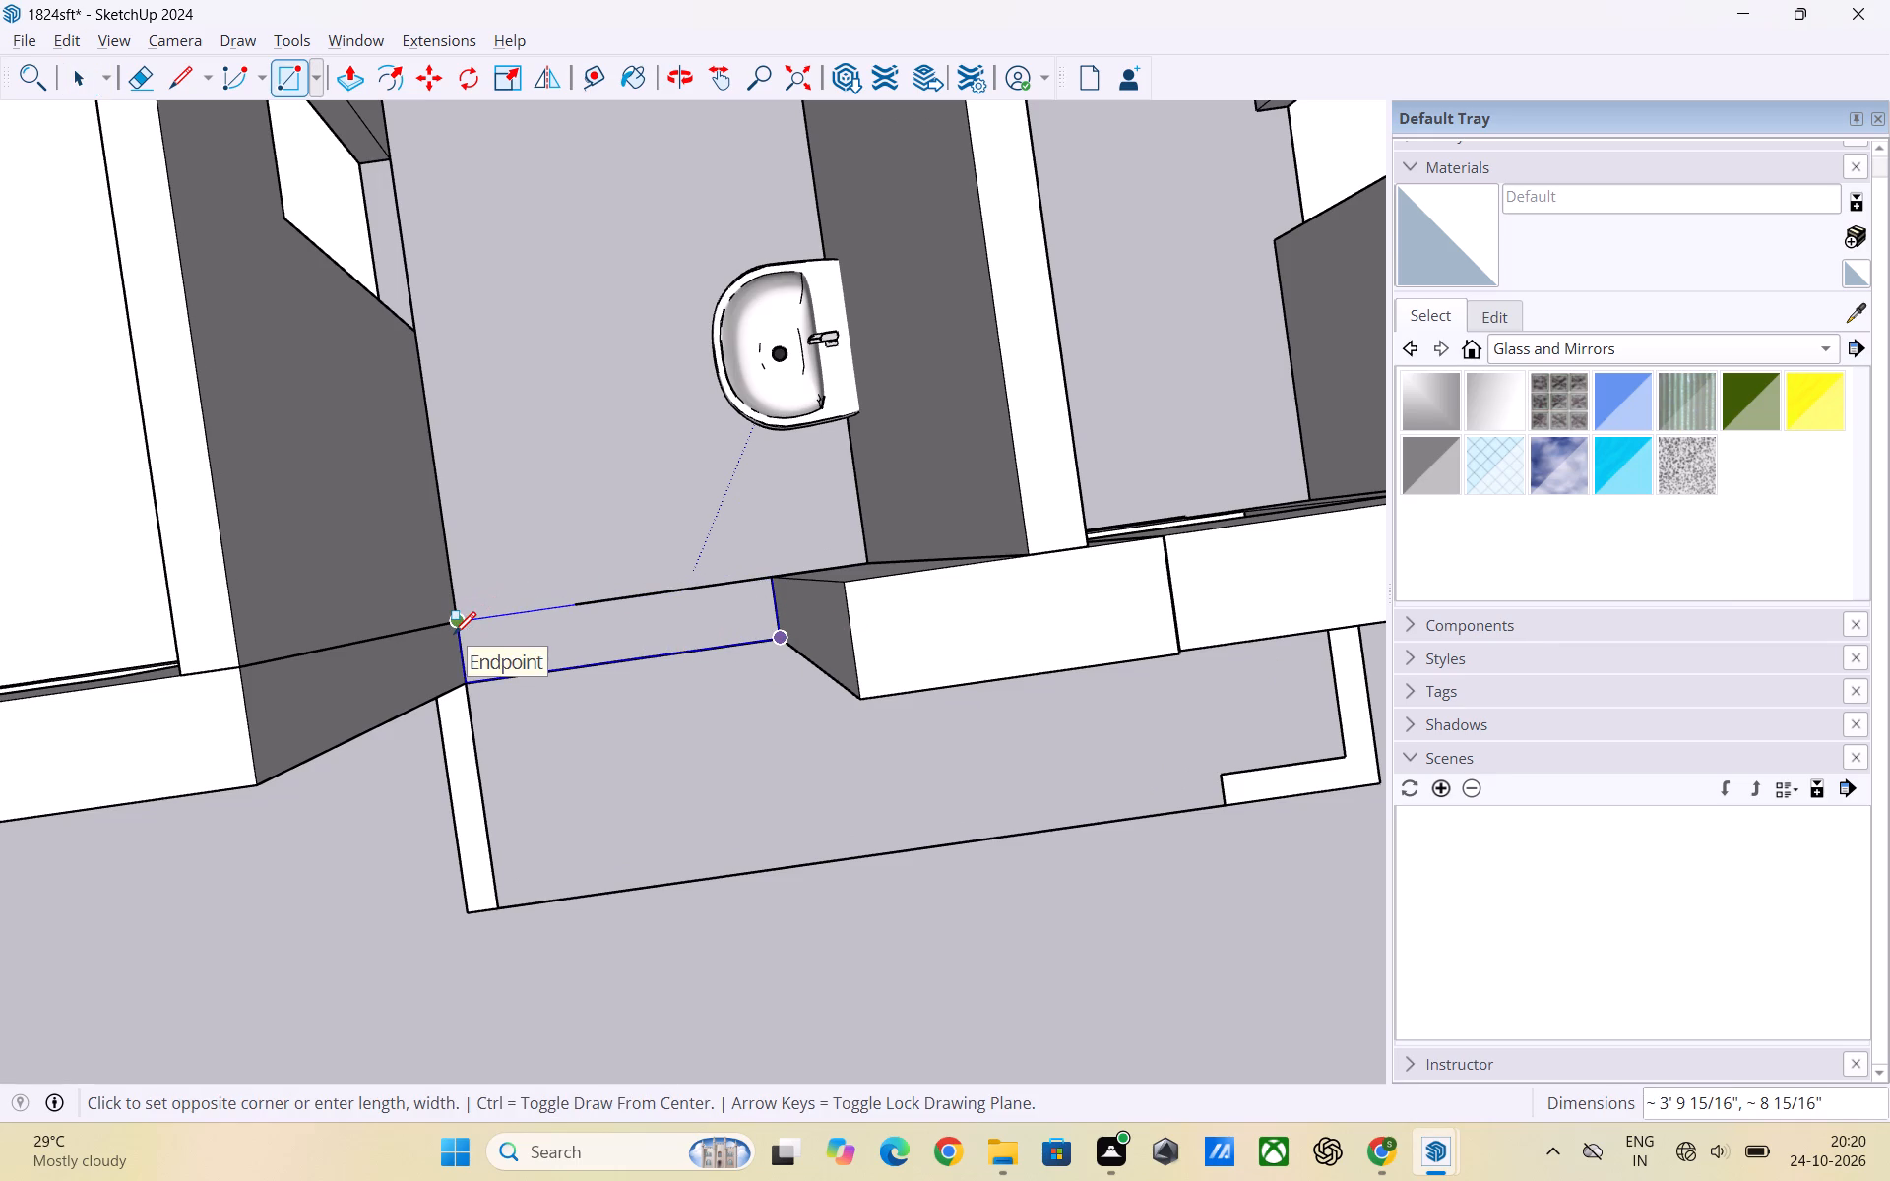
pyautogui.click(454, 634)
pyautogui.press('space')
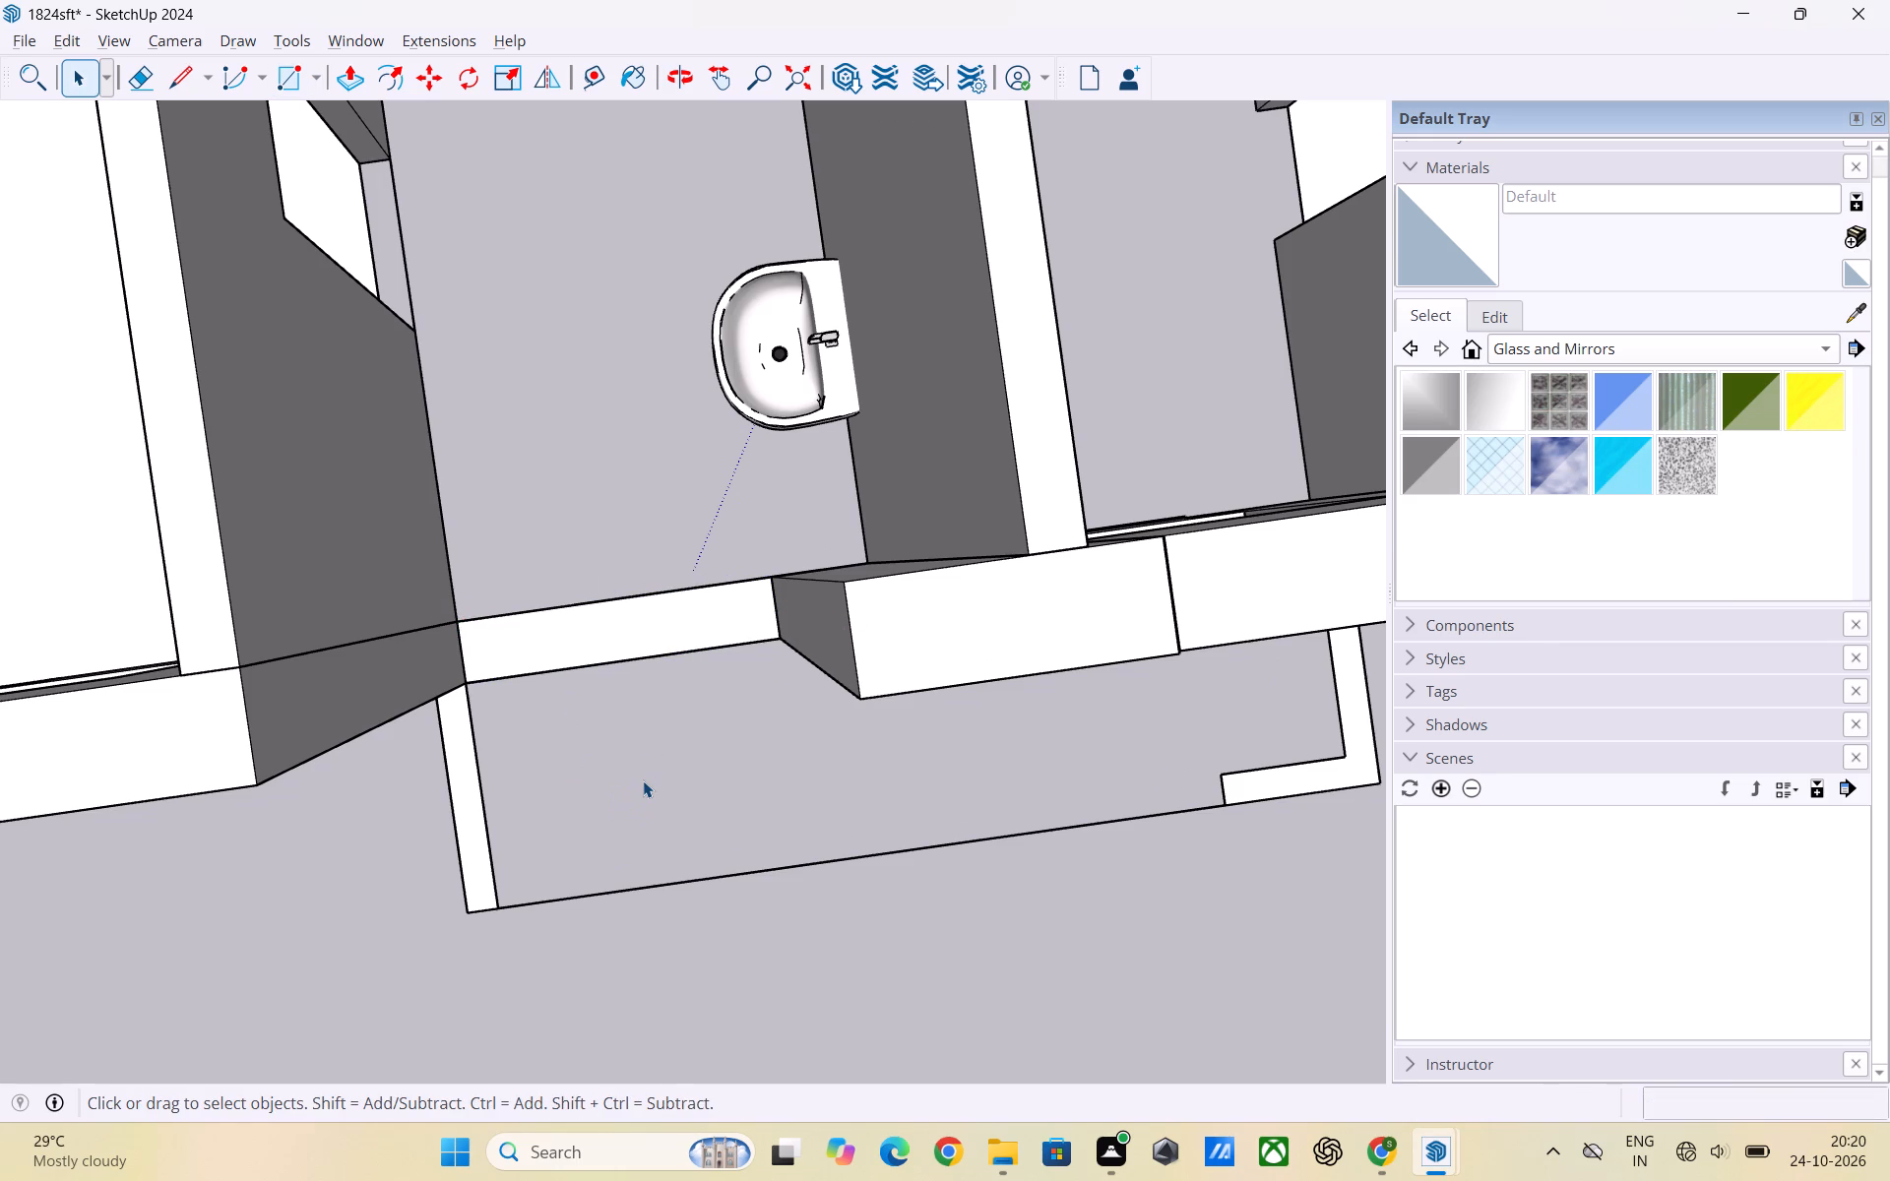
# Inspect the outer-wall gap of the toilet room with the washbasin from outside, along with the outlined duct area and neighbouring window walls.
pyautogui.scroll(-4, 643, 780)
pyautogui.moveTo(636, 792); pyautogui.dragTo(623, 653, button='middle')
pyautogui.scroll(2, 606, 730)
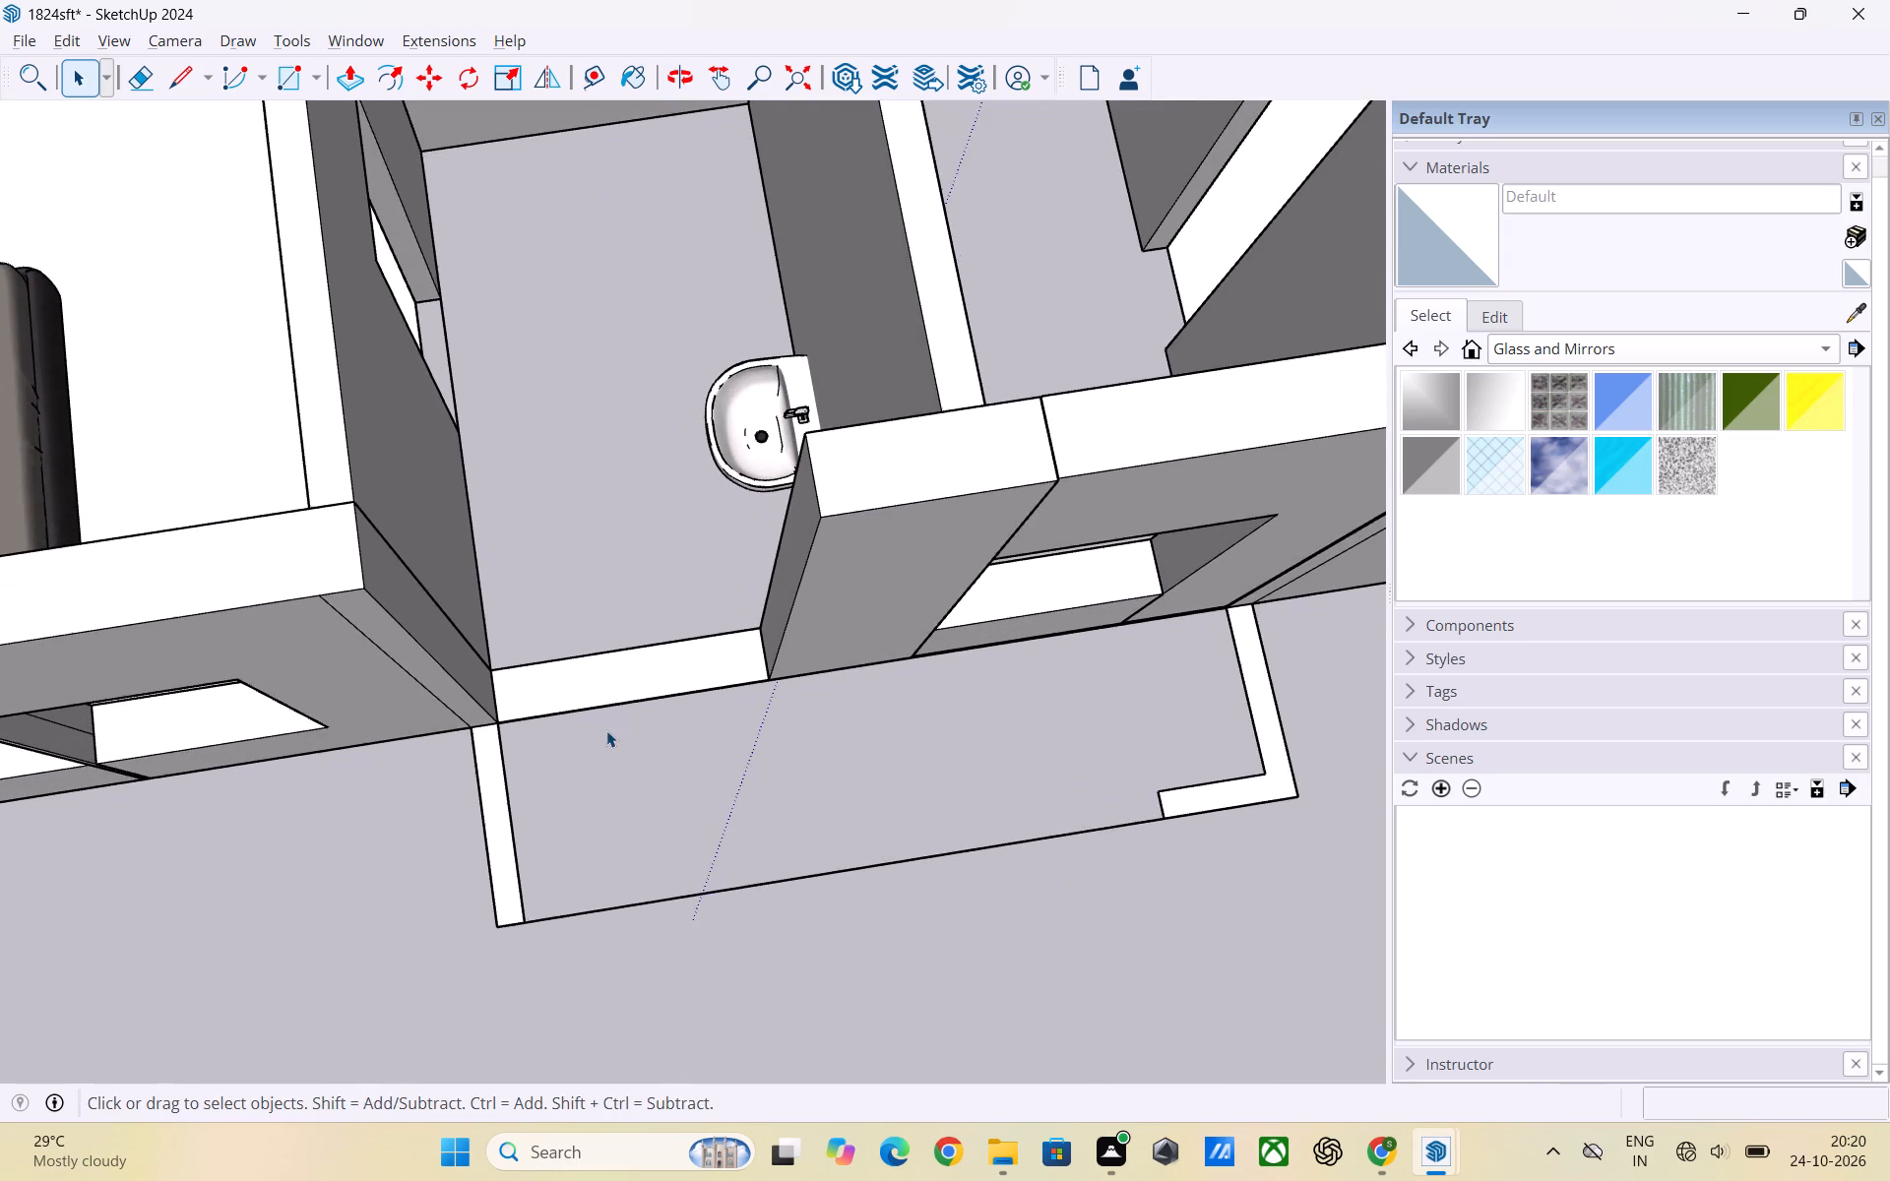
pyautogui.moveTo(614, 744); pyautogui.dragTo(668, 610, button='middle')
pyautogui.scroll(3, 683, 668)
pyautogui.moveTo(786, 707); pyautogui.dragTo(584, 734, button='middle')
pyautogui.scroll(-3, 585, 693)
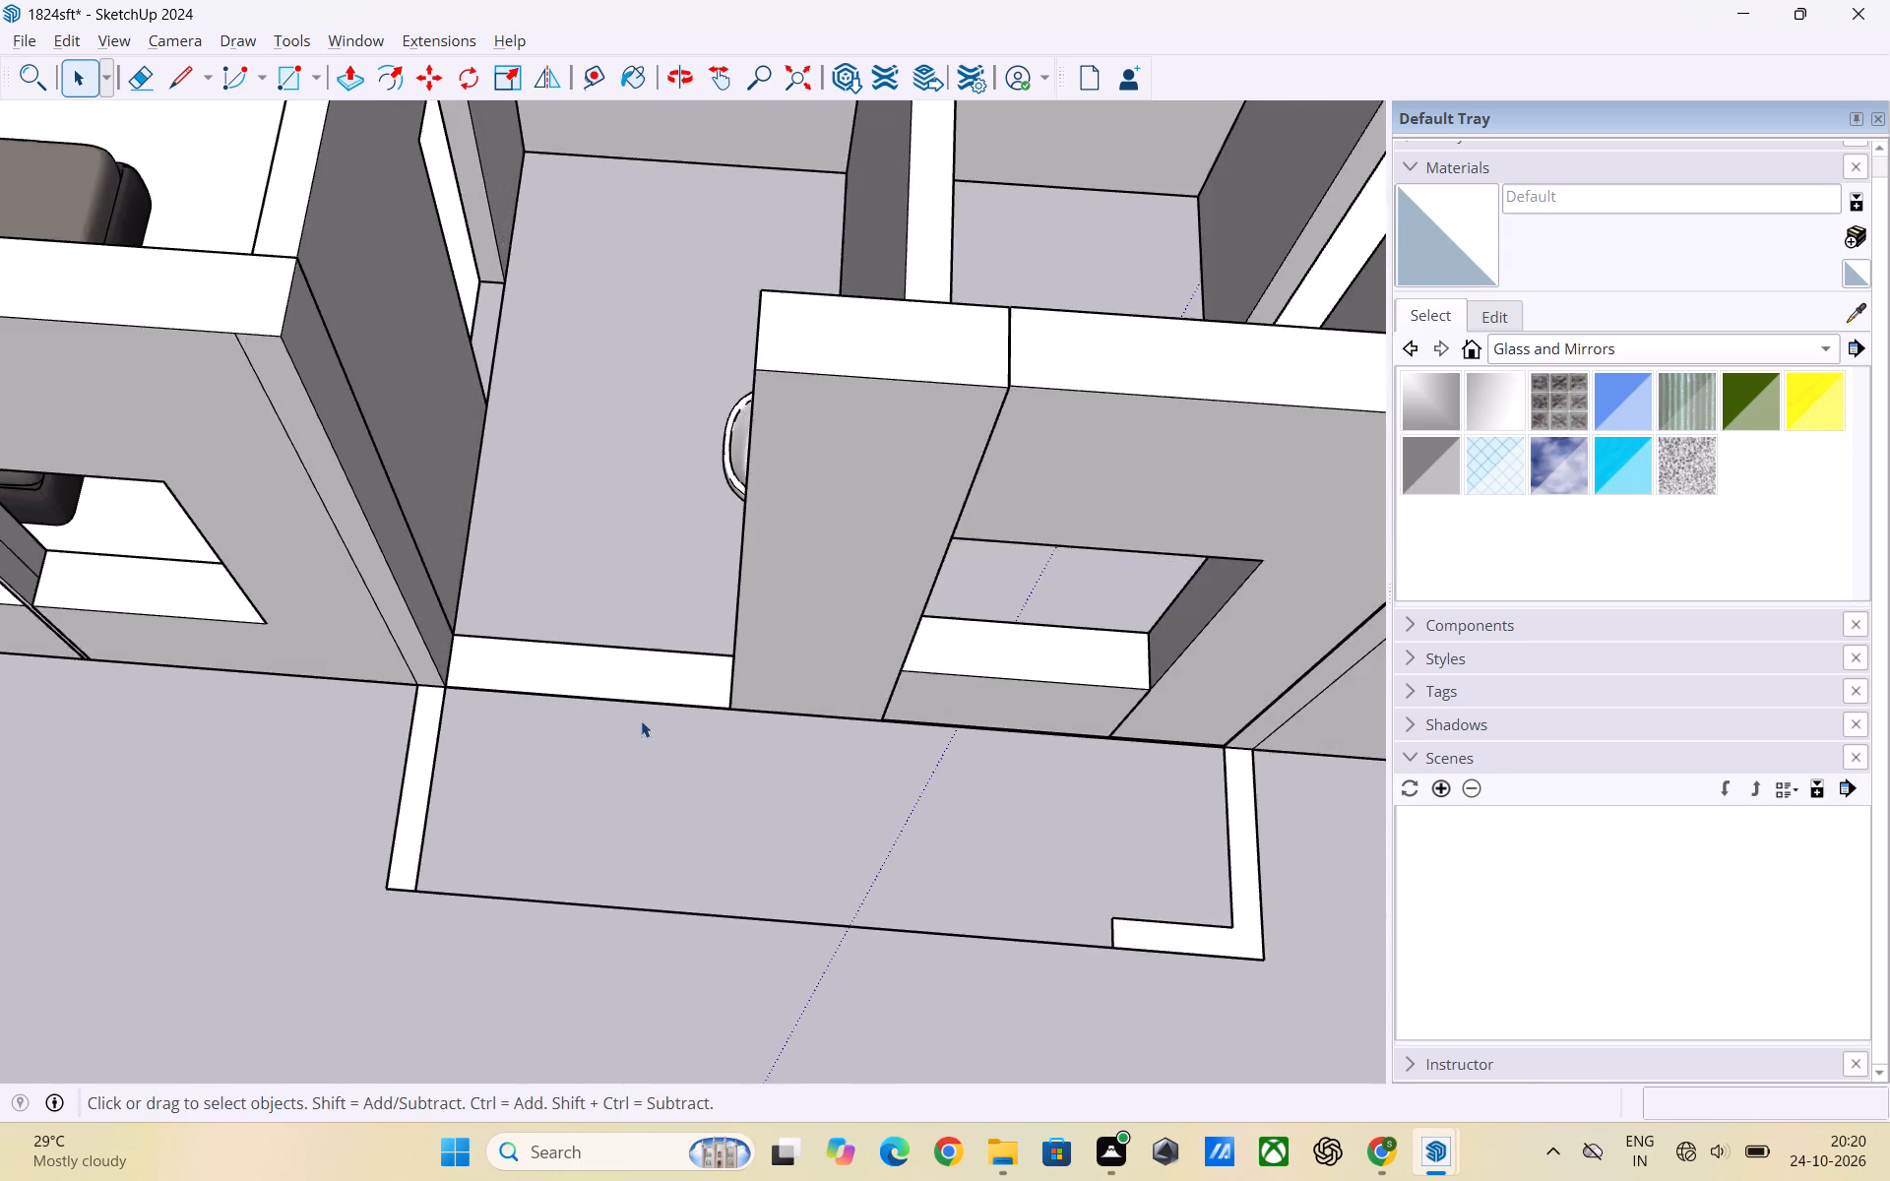
pyautogui.scroll(-3, 641, 720)
pyautogui.moveTo(725, 754); pyautogui.dragTo(488, 779, button='middle')
pyautogui.scroll(-2, 741, 664)
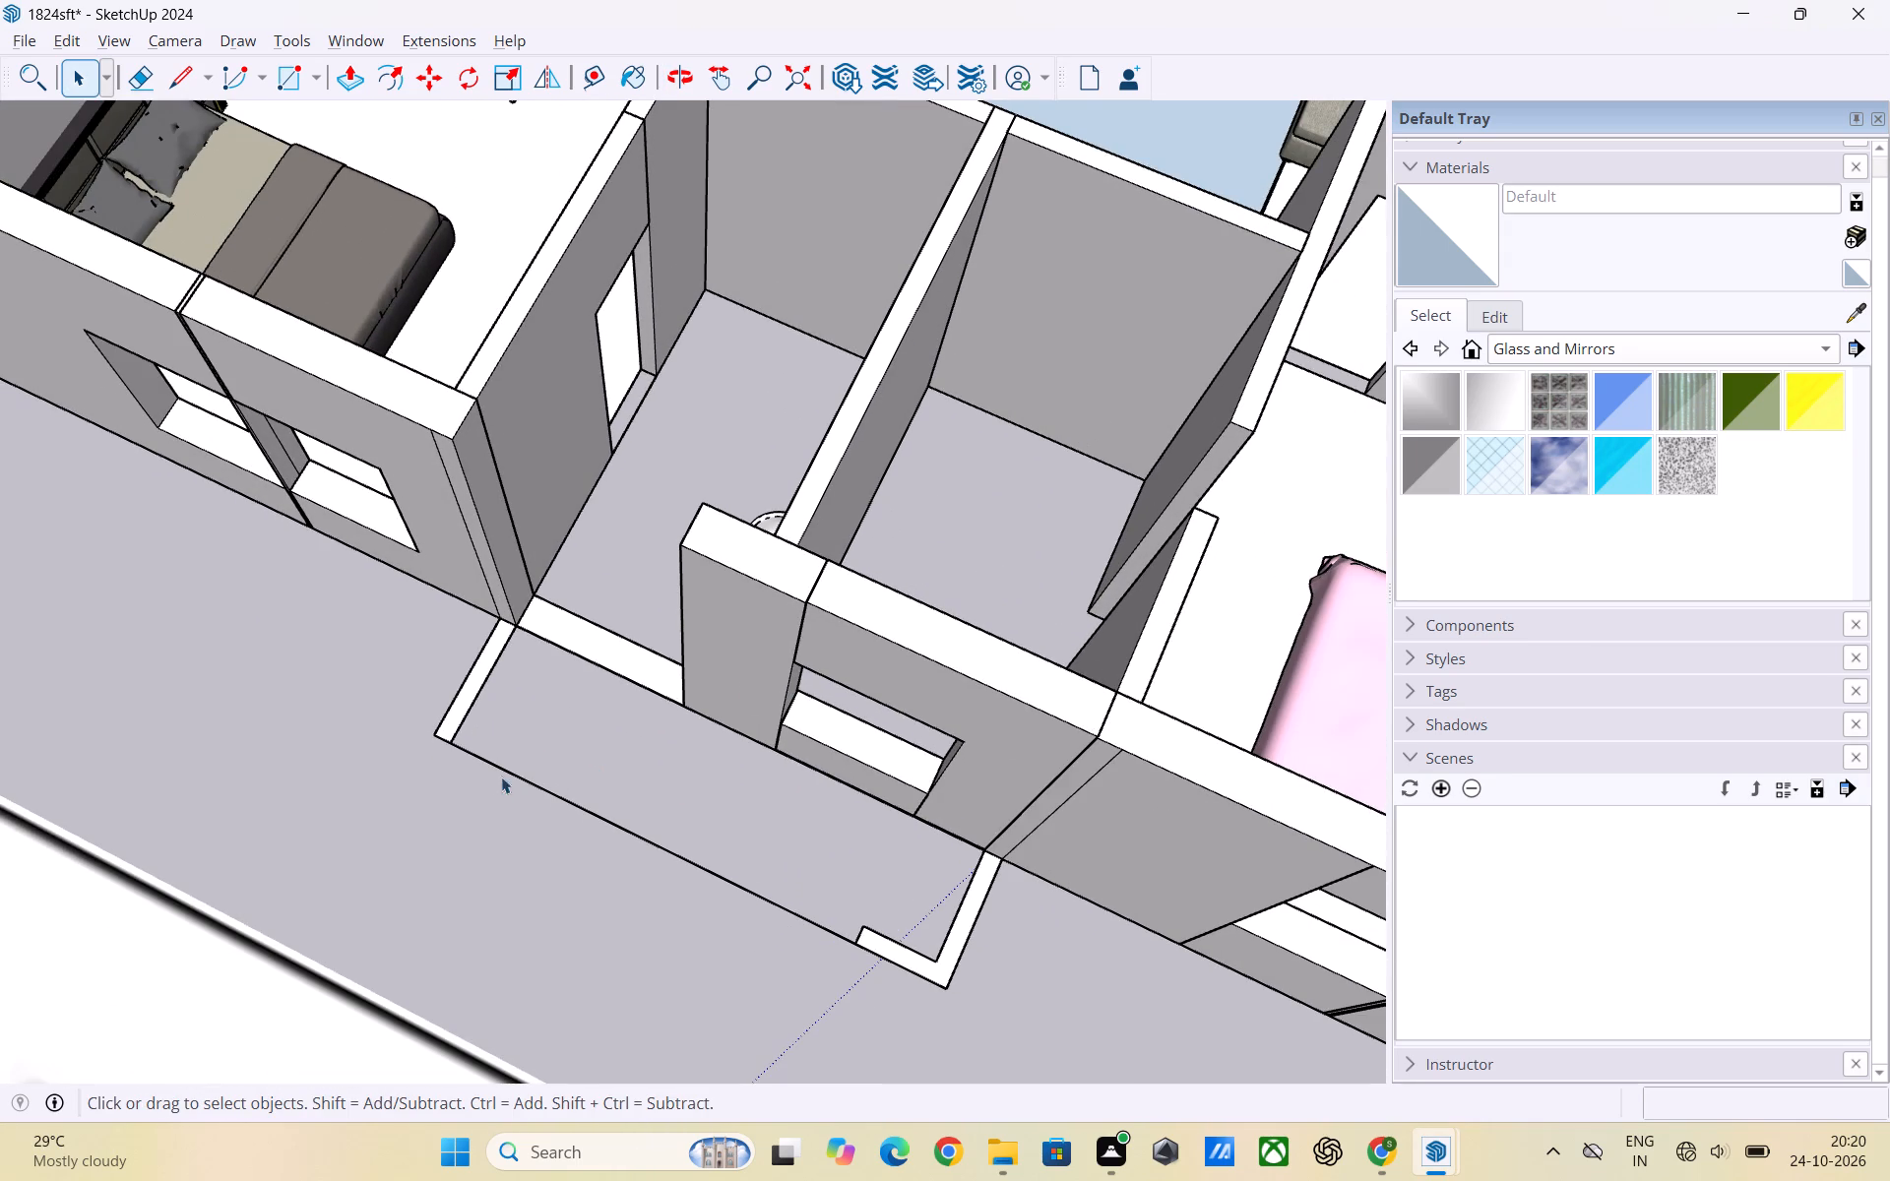
pyautogui.scroll(2, 595, 709)
pyautogui.scroll(-6, 773, 741)
pyautogui.moveTo(799, 839); pyautogui.dragTo(428, 812, button='middle')
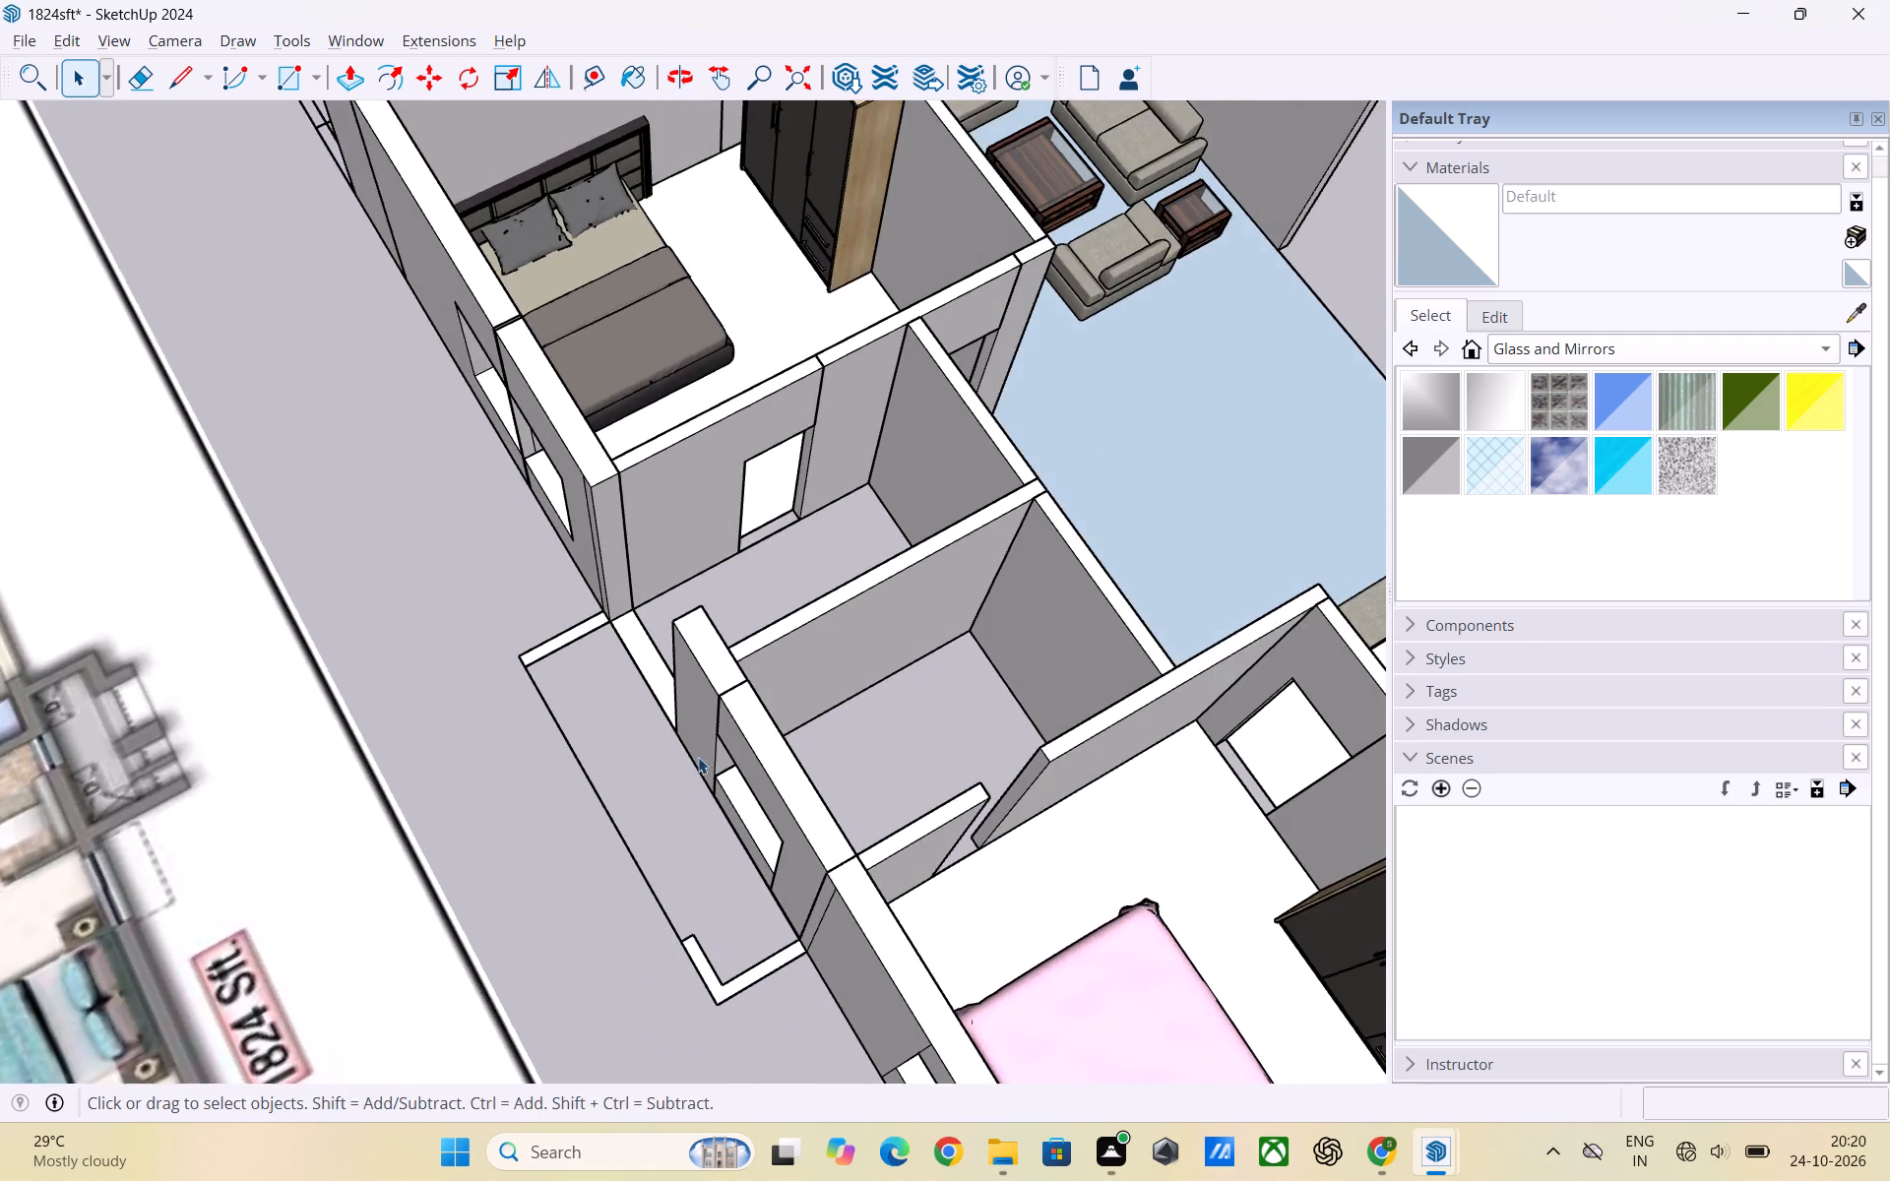
pyautogui.scroll(3, 703, 757)
pyautogui.moveTo(938, 768); pyautogui.dragTo(315, 791, button='middle')
pyautogui.scroll(3, 669, 695)
pyautogui.moveTo(964, 706); pyautogui.dragTo(396, 838, button='middle')
# Examine the toilet room with the washbasin from inside, checking the floor strip in its outer-wall gap and the adjoining walls.
pyautogui.scroll(-1, 942, 742)
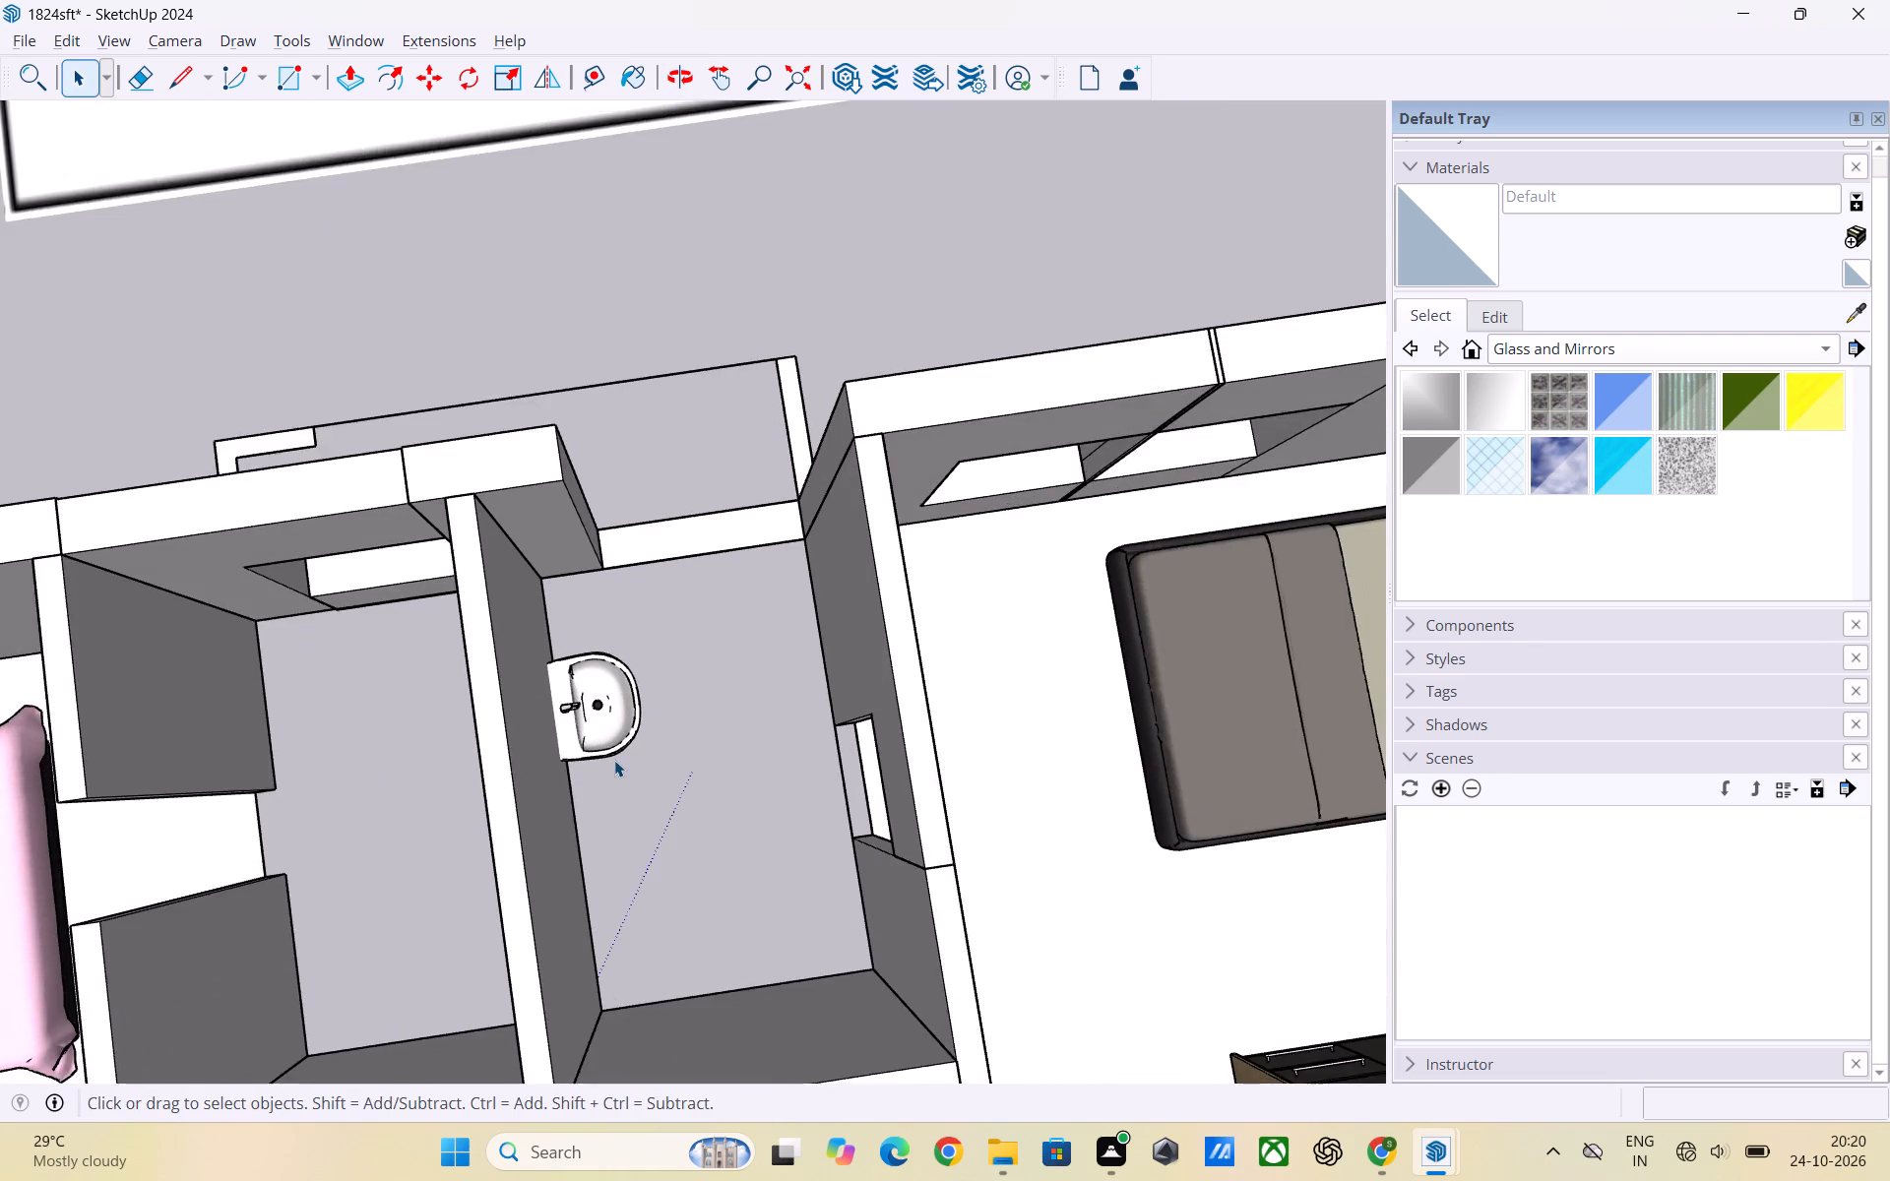
pyautogui.scroll(3, 614, 760)
pyautogui.moveTo(778, 779); pyautogui.dragTo(809, 578, button='middle')
pyautogui.scroll(3, 824, 604)
pyautogui.scroll(-2, 826, 606)
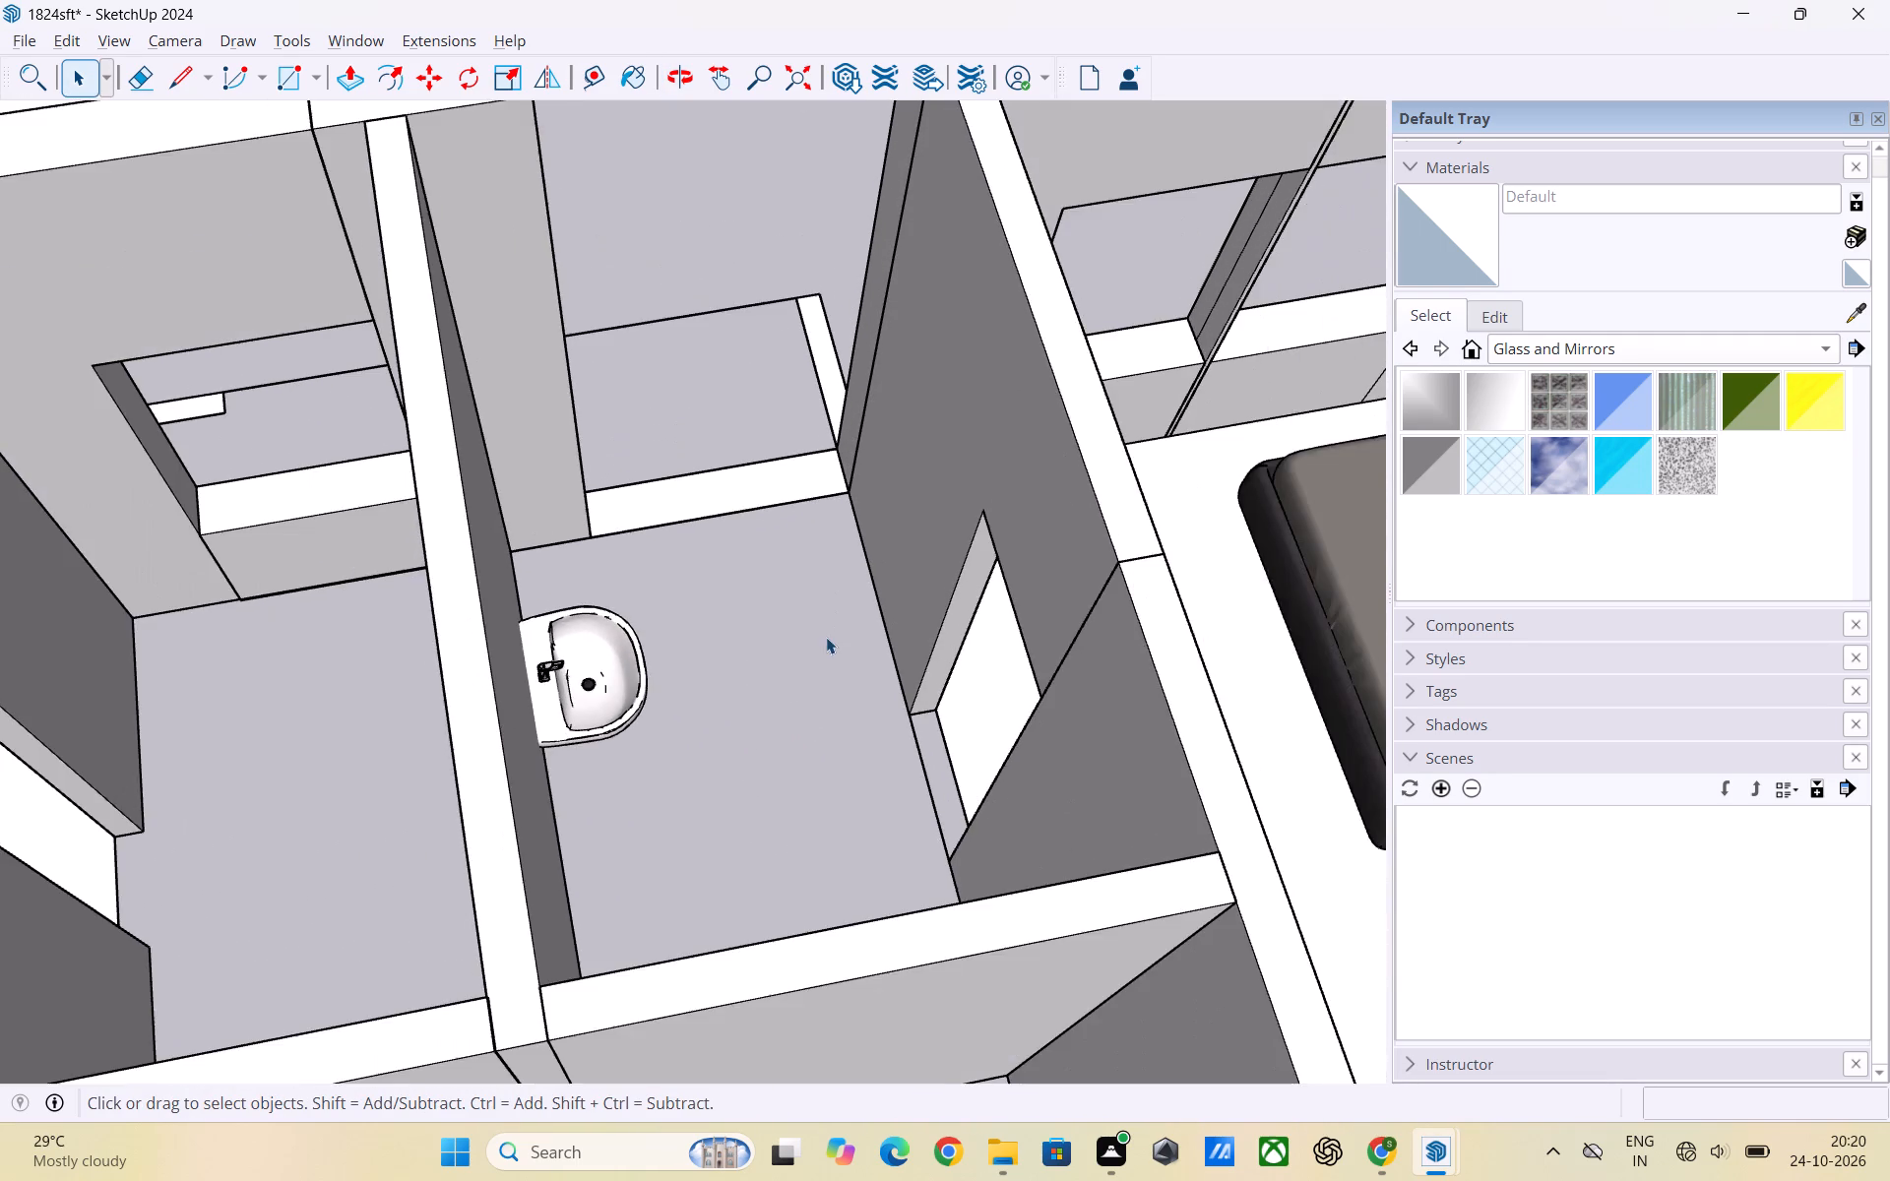
pyautogui.scroll(-2, 826, 637)
pyautogui.moveTo(830, 640); pyautogui.dragTo(707, 750, button='middle')
pyautogui.scroll(2, 741, 649)
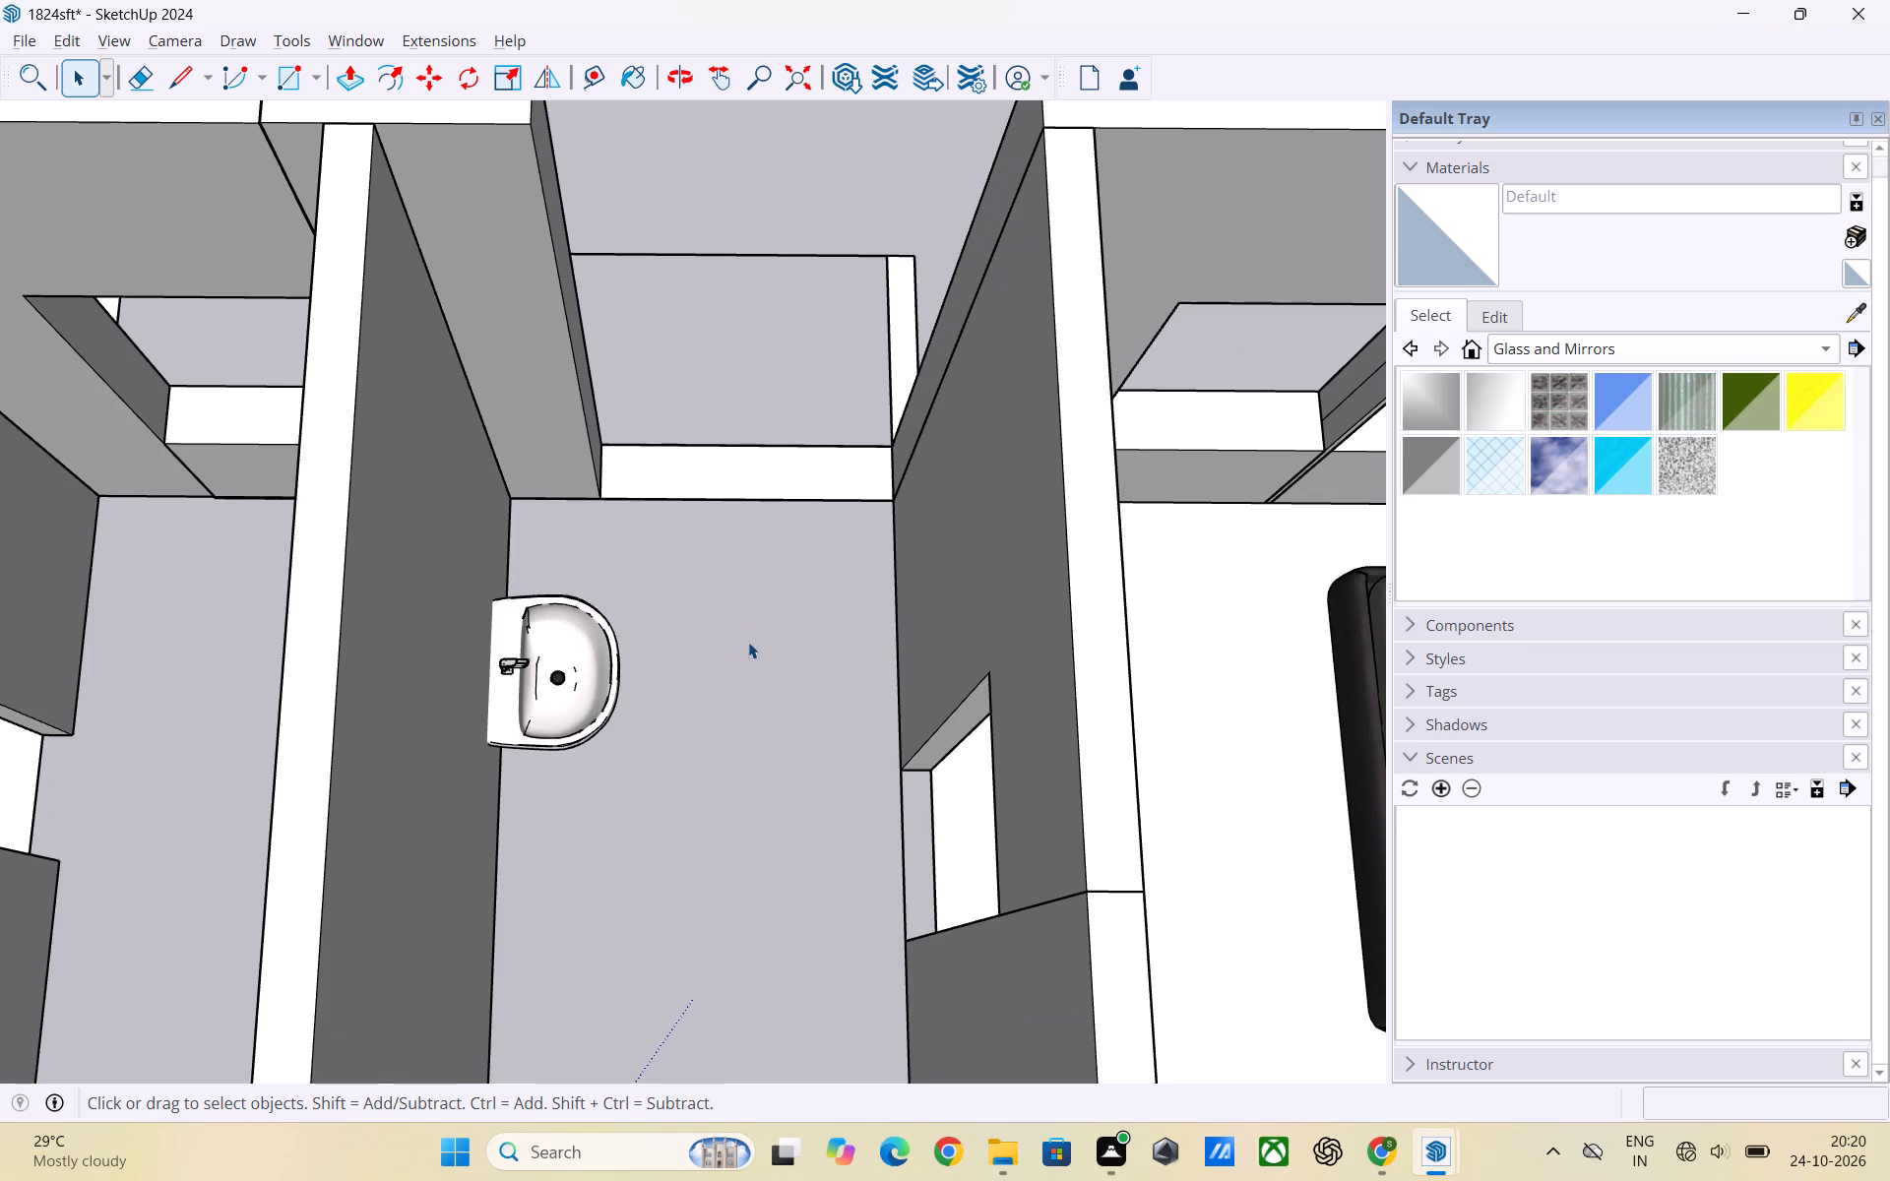
pyautogui.scroll(-5, 748, 642)
pyautogui.scroll(-3, 724, 761)
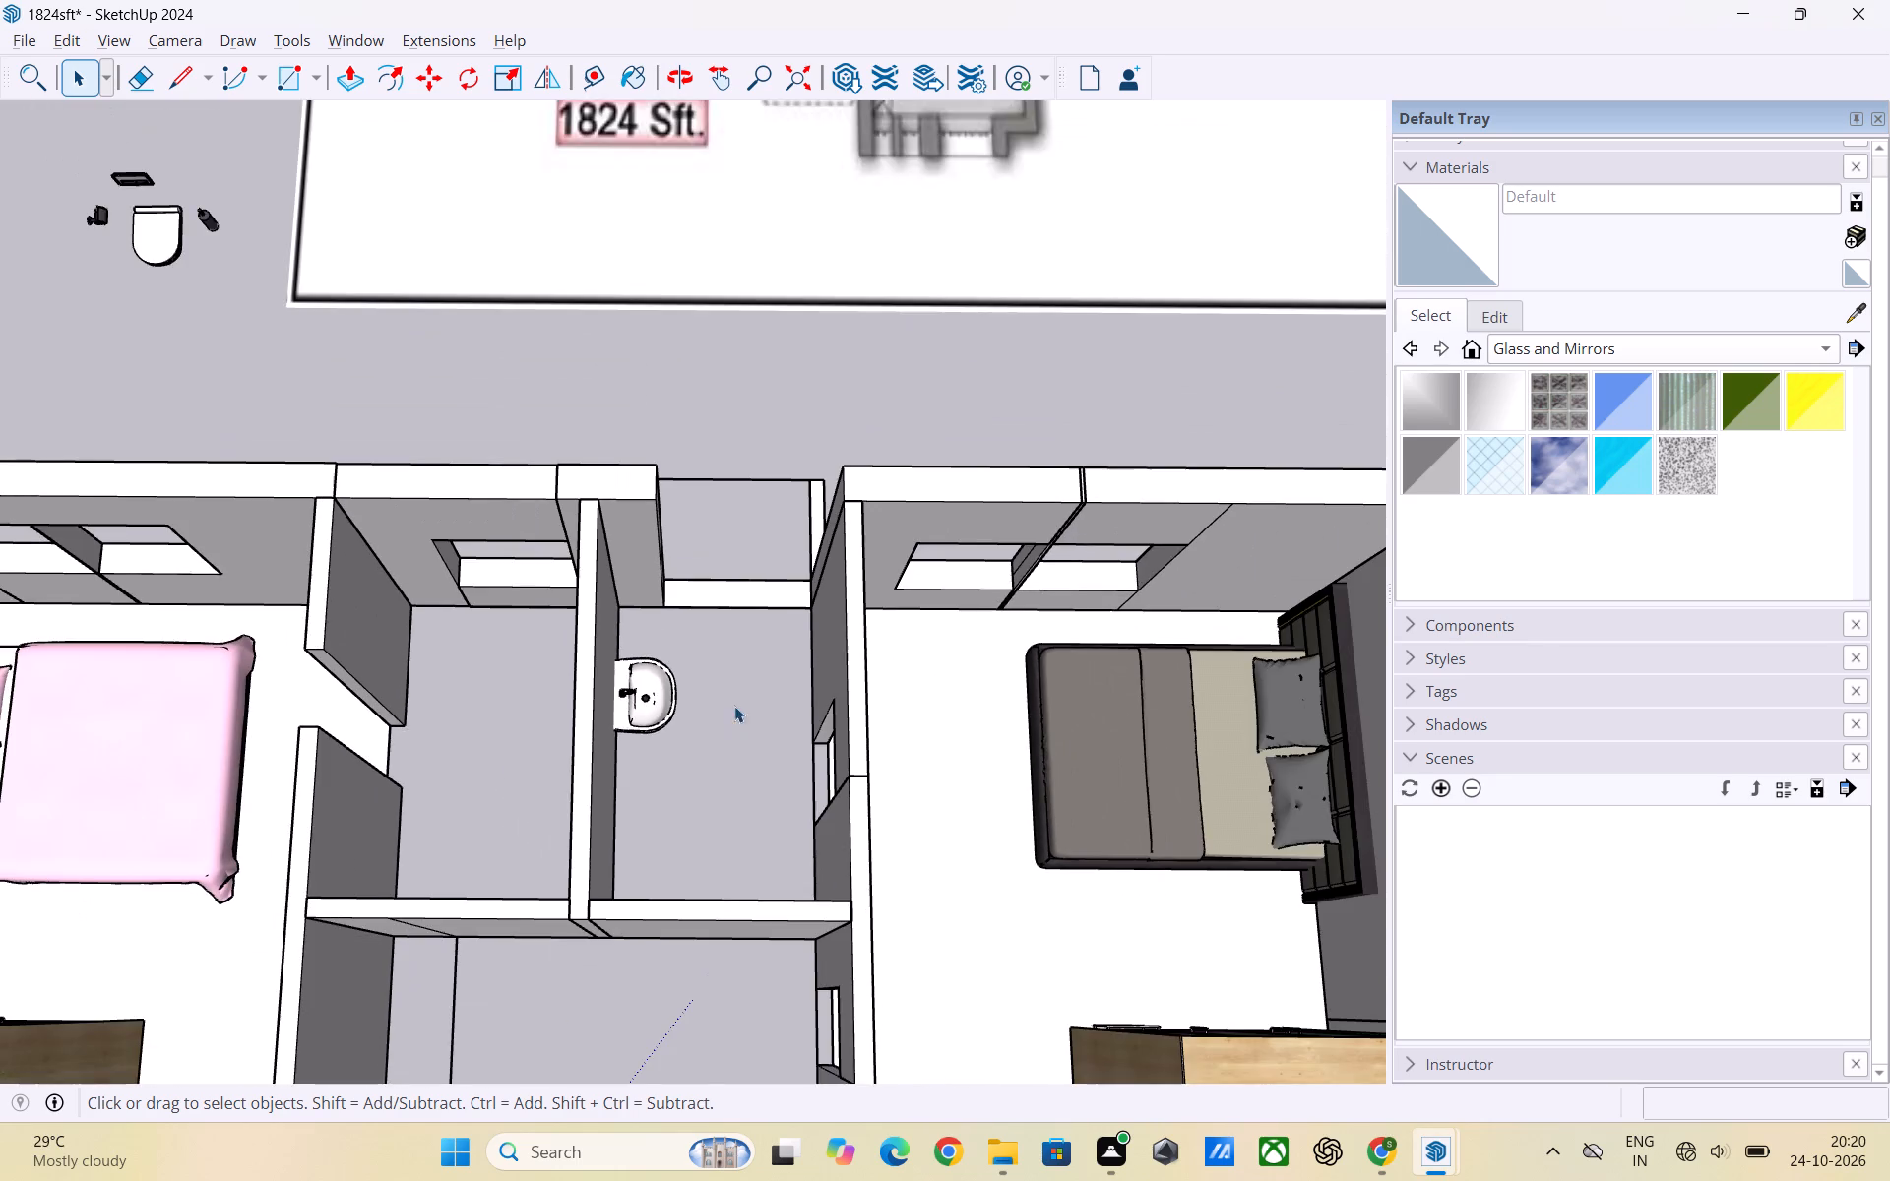
pyautogui.scroll(3, 736, 614)
pyautogui.moveTo(726, 617); pyautogui.dragTo(728, 537, button='middle')
pyautogui.scroll(3, 757, 637)
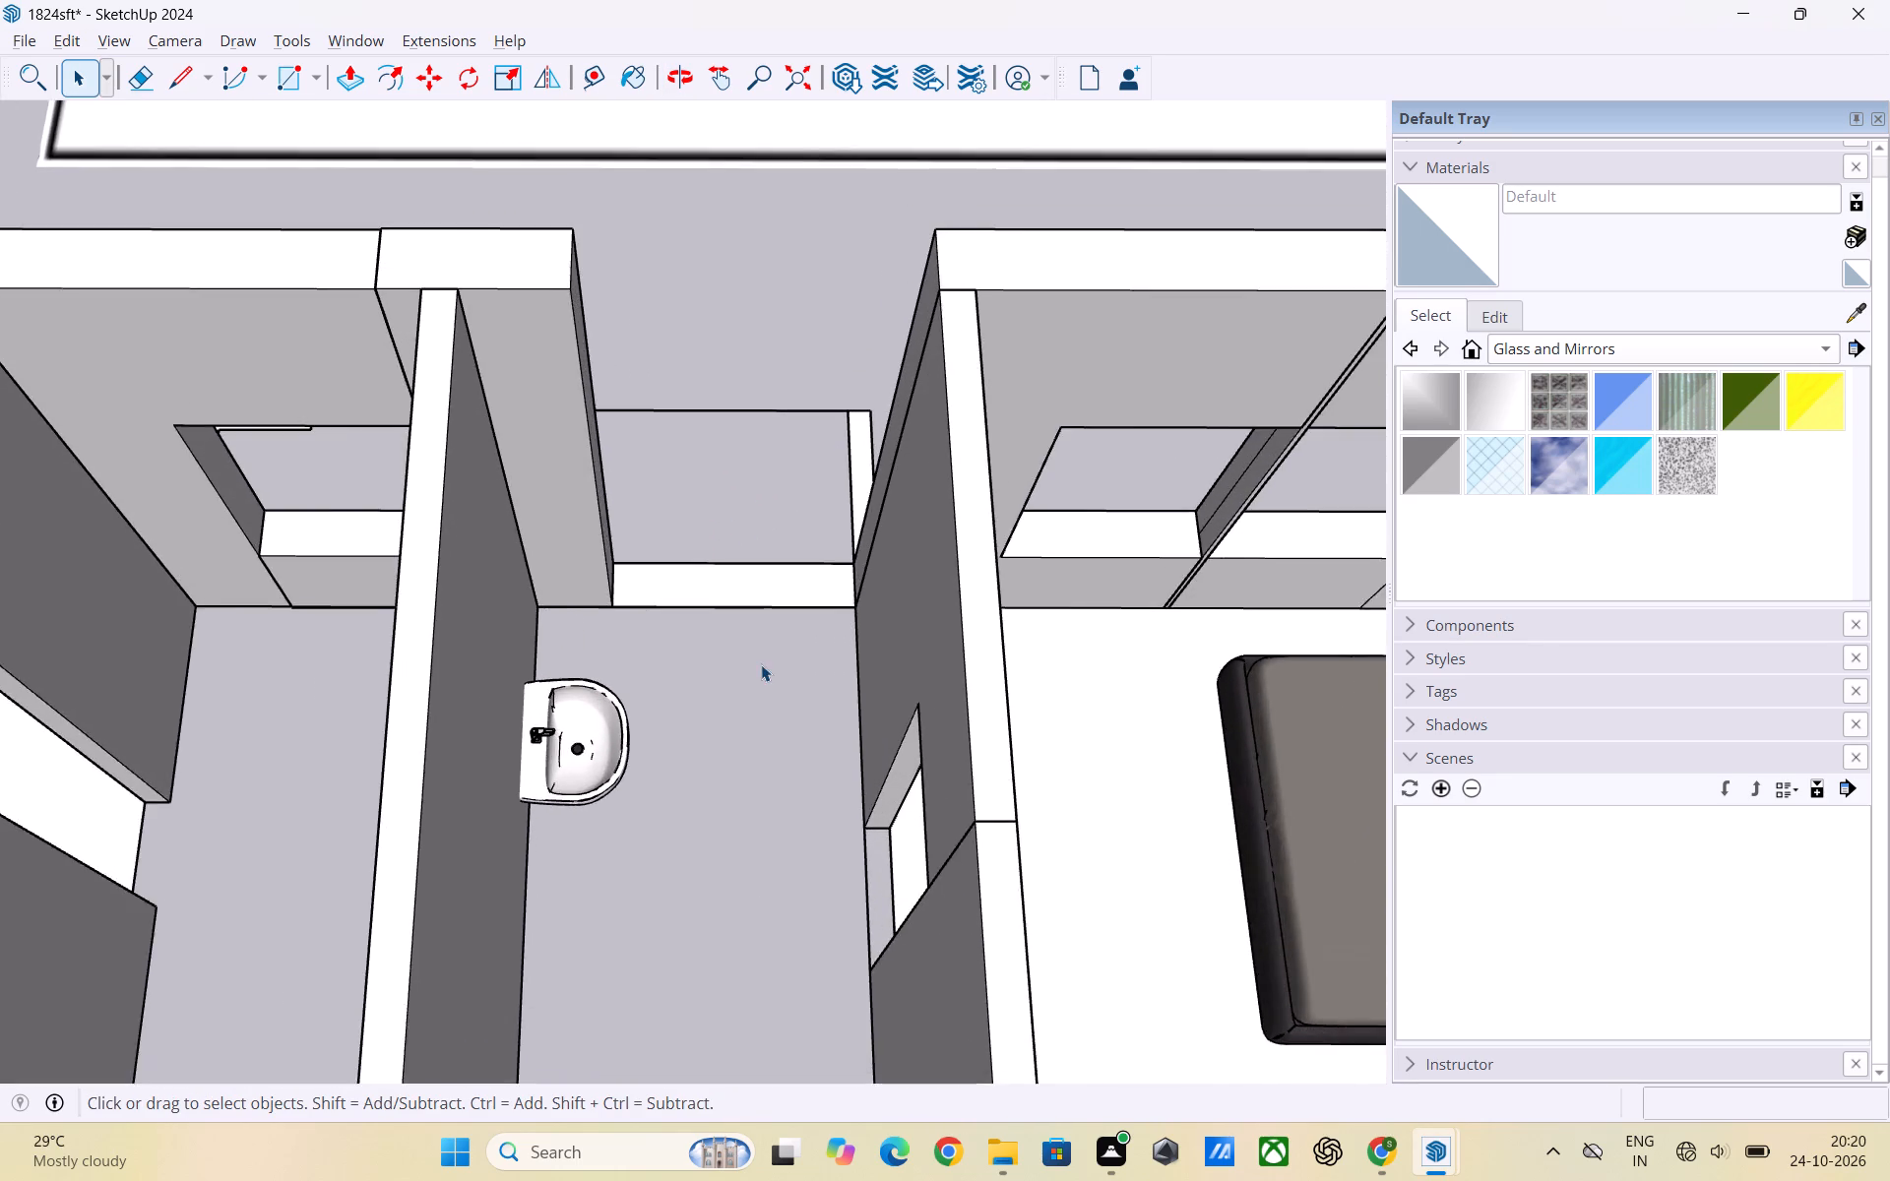
pyautogui.scroll(2, 761, 664)
pyautogui.moveTo(666, 707); pyautogui.dragTo(755, 545, button='middle')
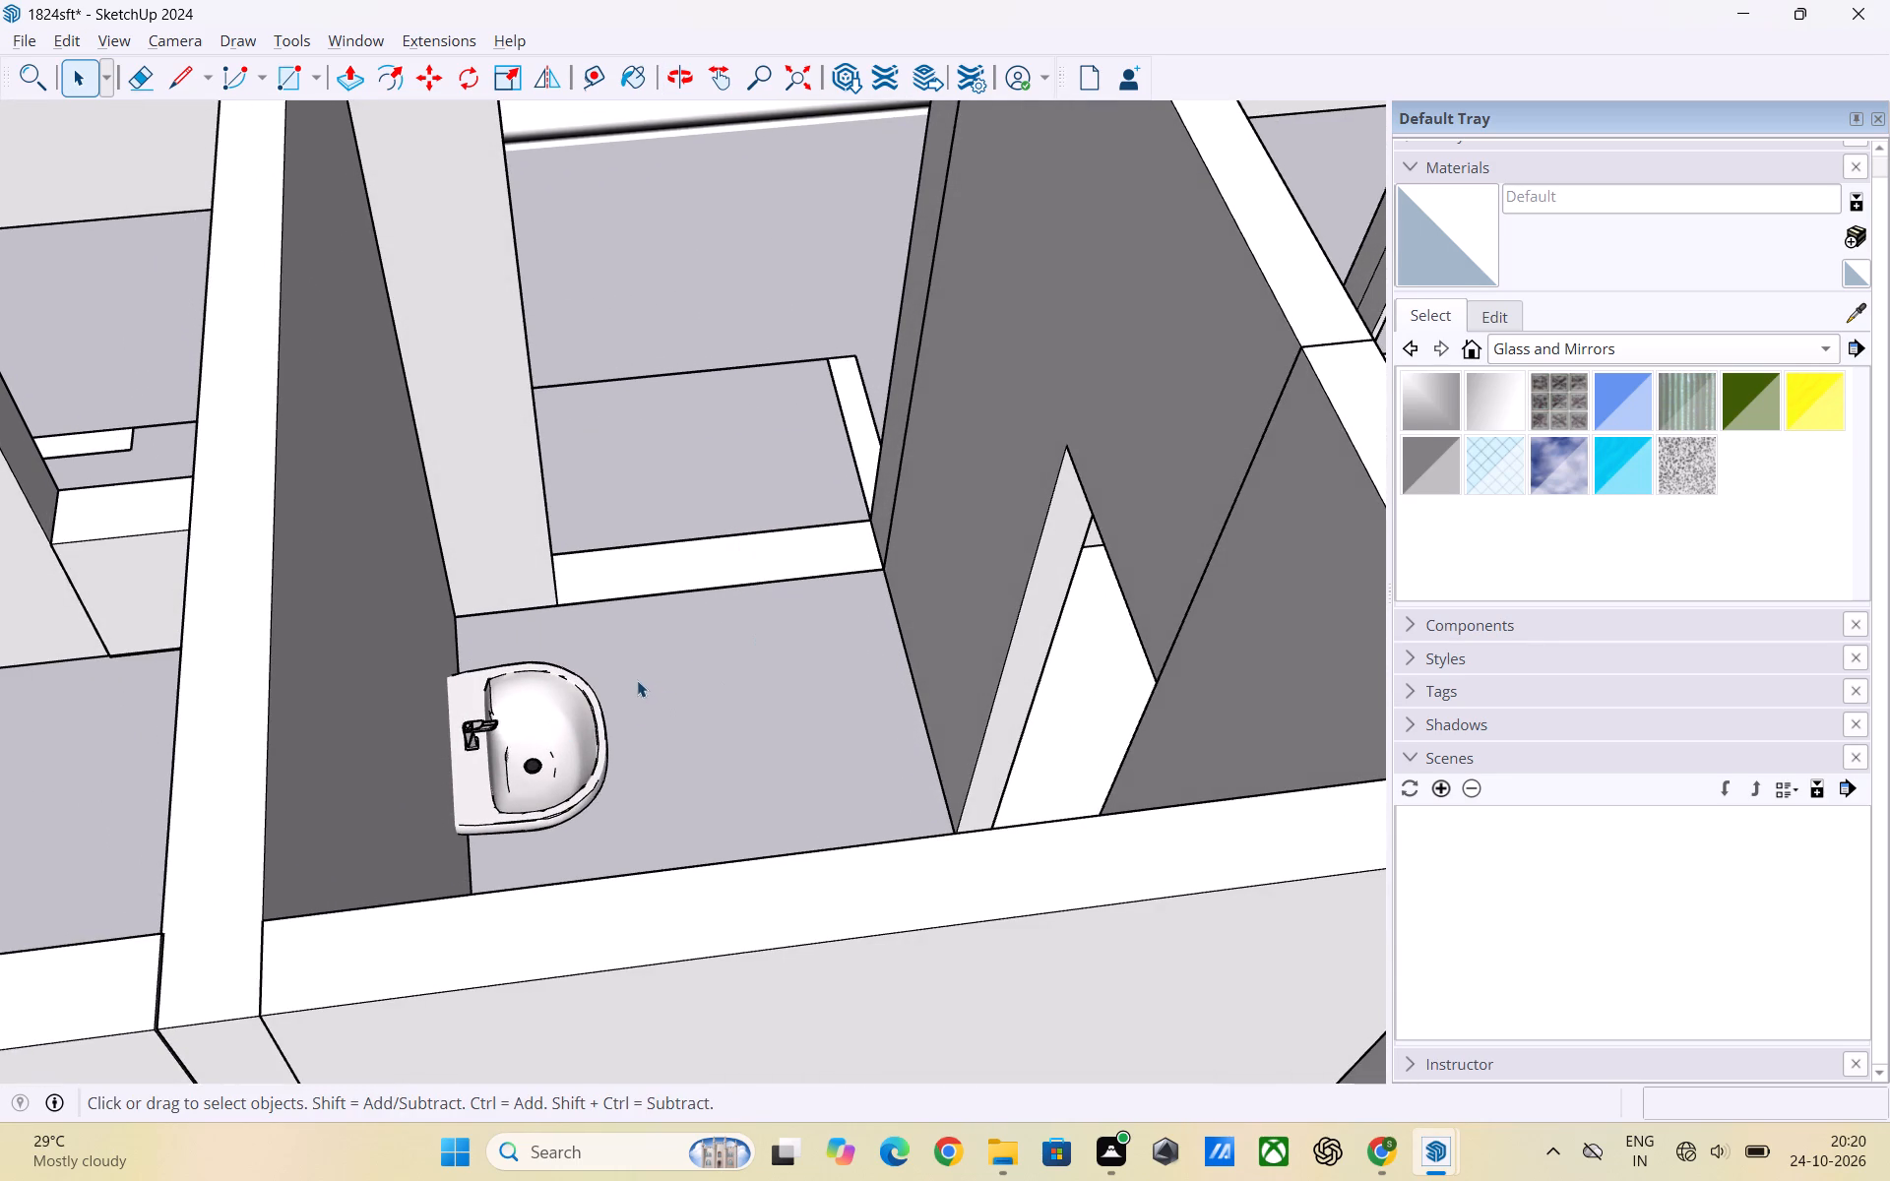
pyautogui.scroll(-2, 691, 620)
pyautogui.moveTo(728, 620); pyautogui.dragTo(676, 888, button='middle')
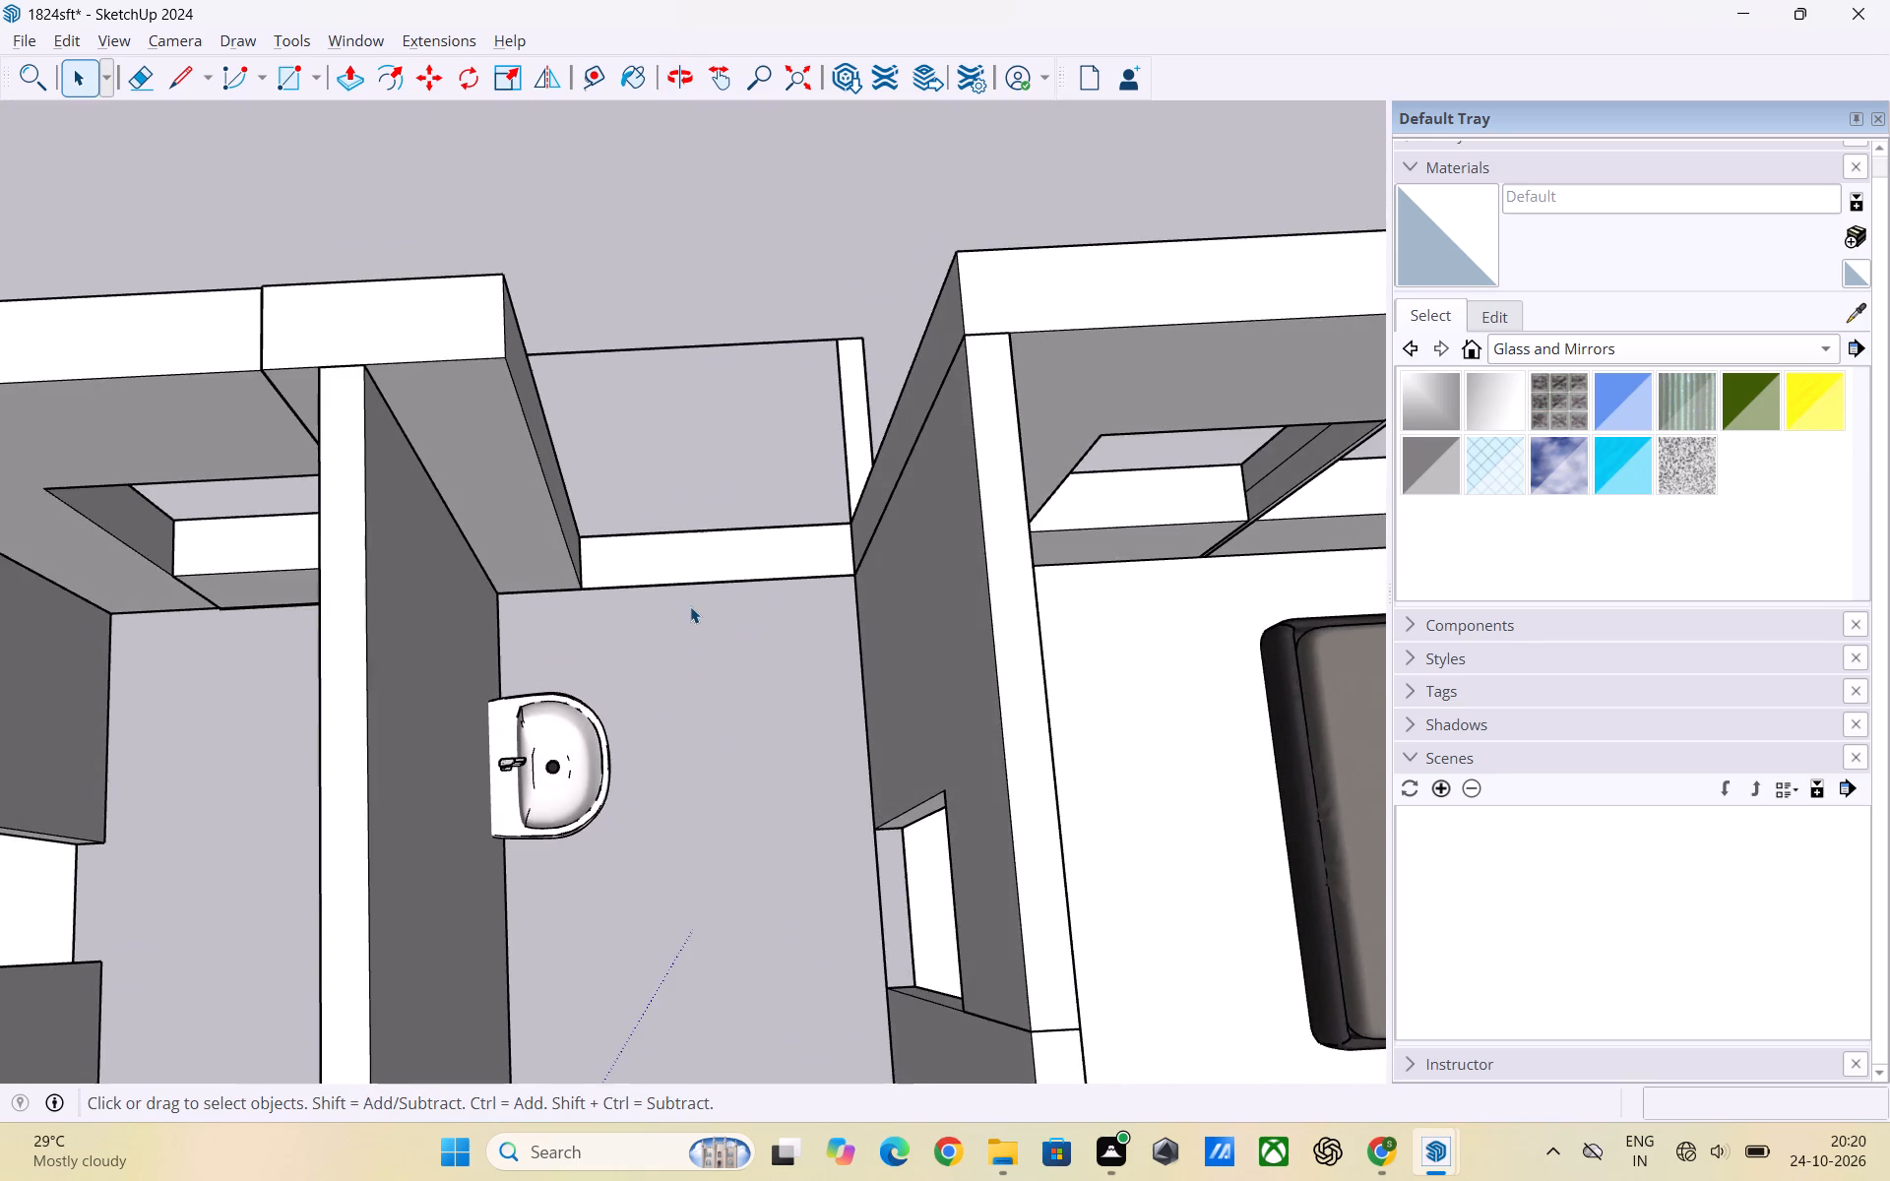
pyautogui.scroll(2, 690, 603)
pyautogui.moveTo(790, 563); pyautogui.dragTo(564, 572, button='middle')
pyautogui.scroll(-3, 838, 651)
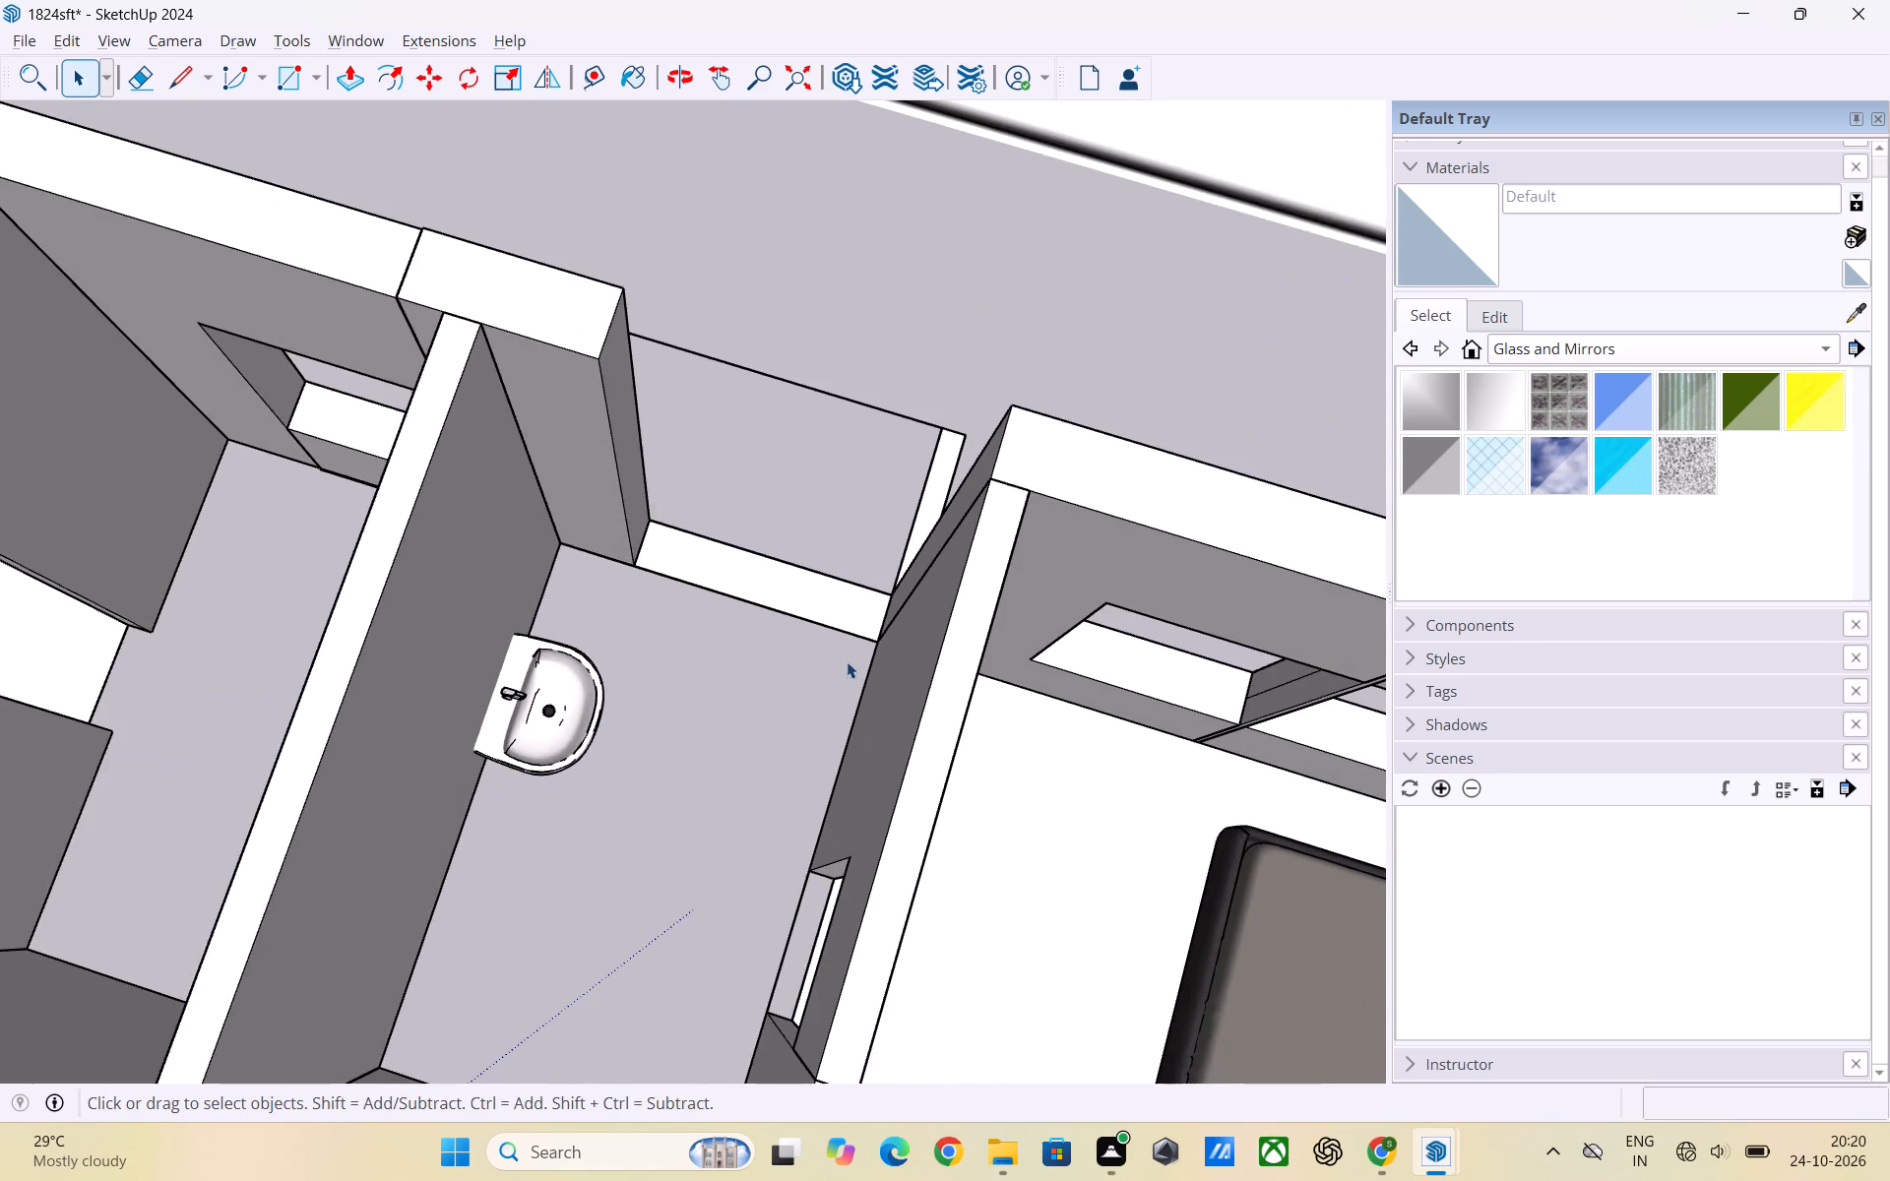
pyautogui.scroll(-3, 839, 669)
pyautogui.moveTo(855, 657); pyautogui.dragTo(797, 577, button='middle')
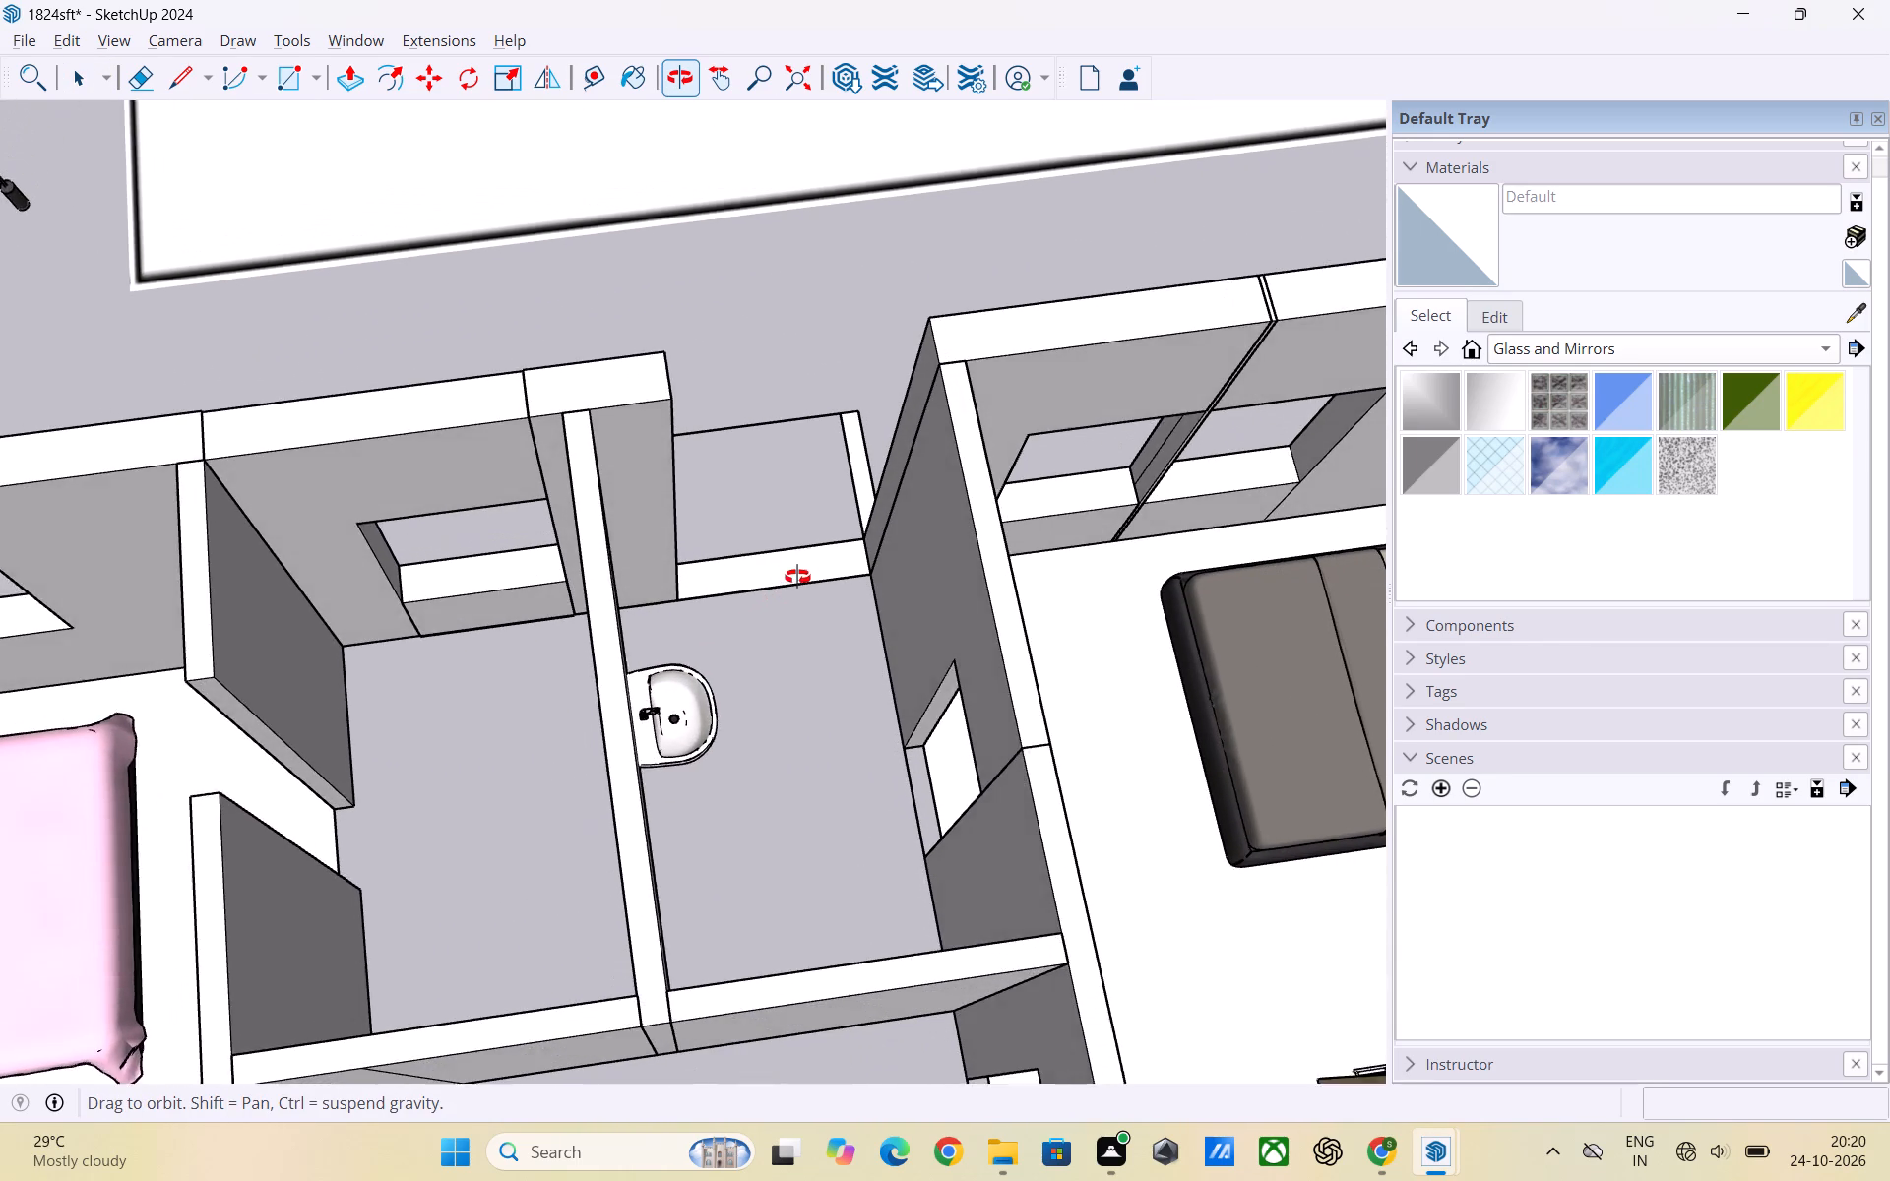
pyautogui.moveTo(797, 577); pyautogui.dragTo(801, 566, button='middle')
pyautogui.scroll(-1, 763, 573)
pyautogui.moveTo(763, 576); pyautogui.dragTo(696, 609, button='middle')
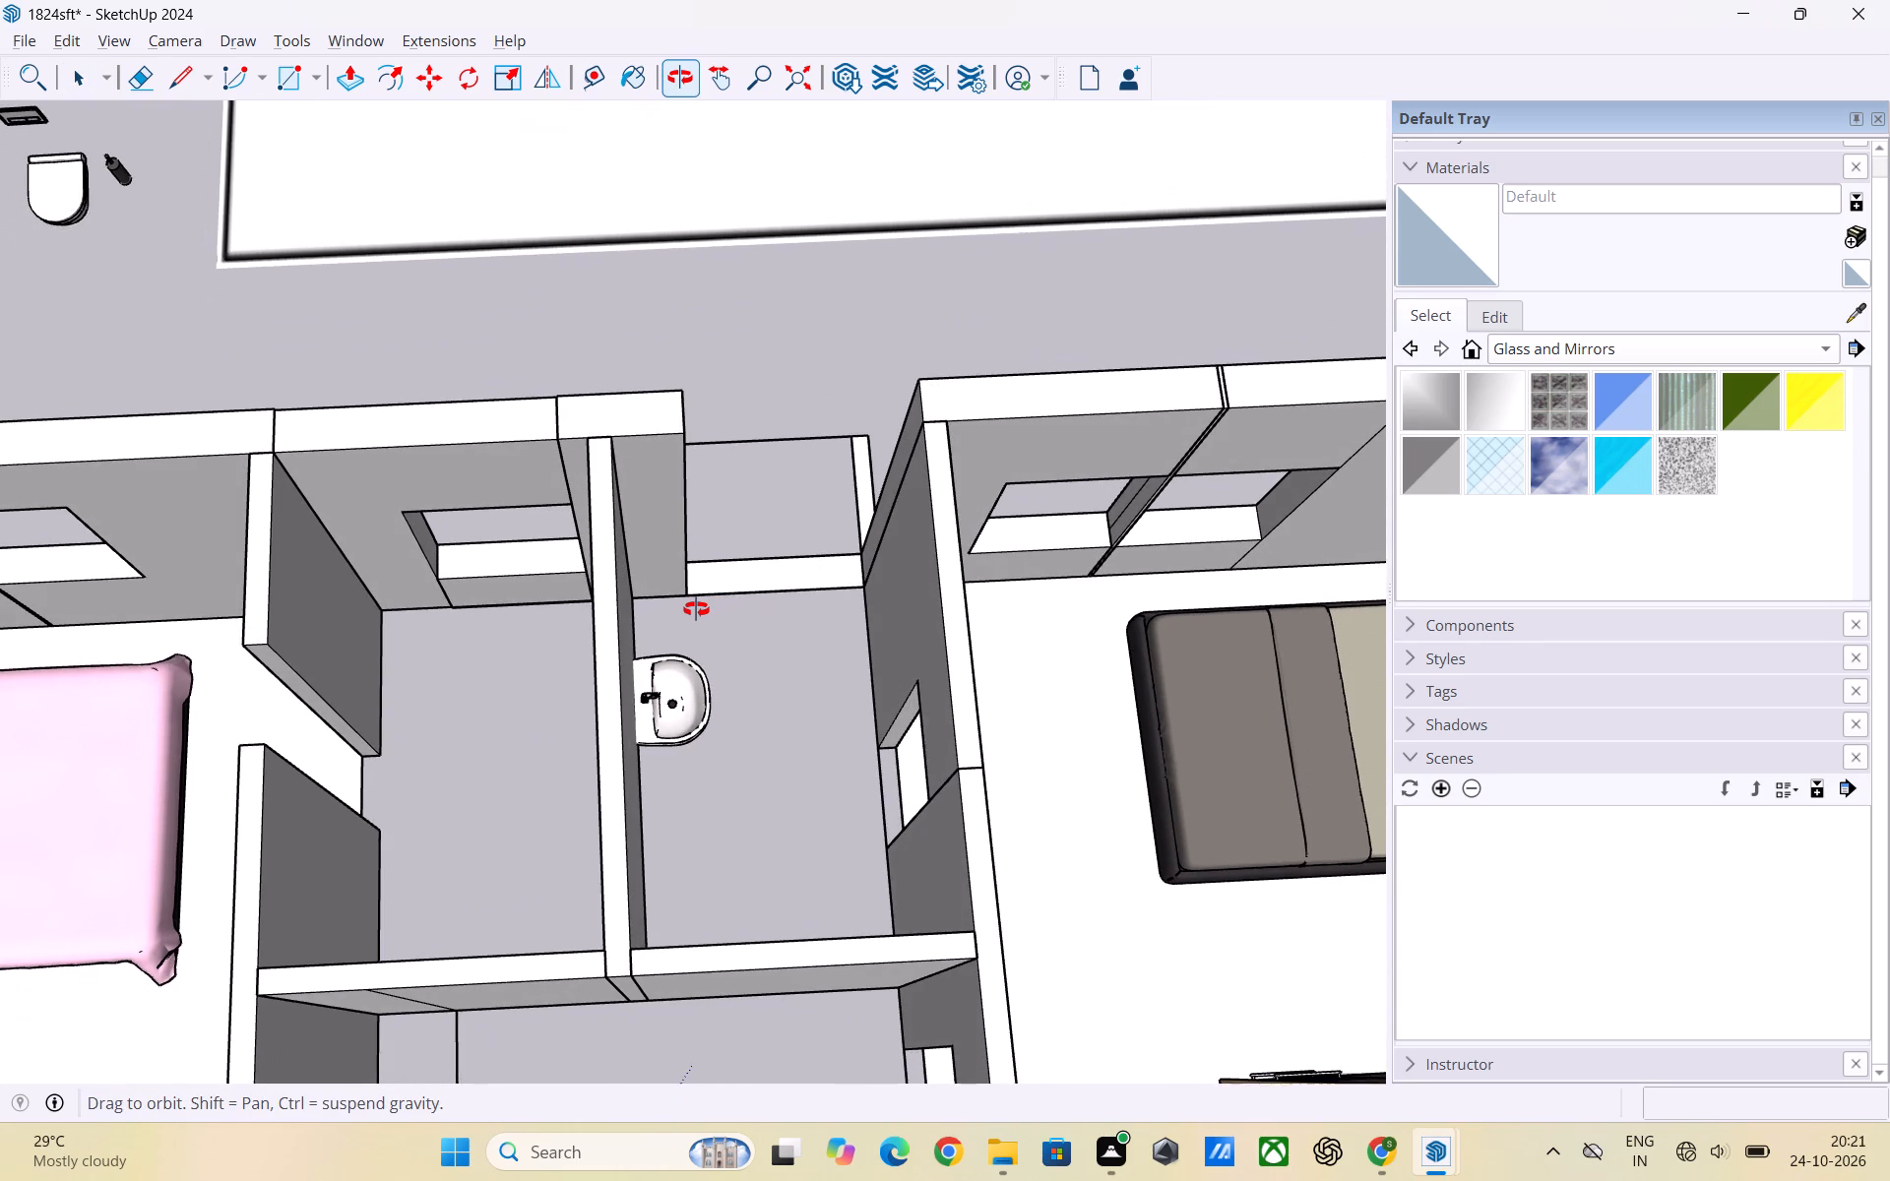
pyautogui.moveTo(696, 609); pyautogui.dragTo(695, 609, button='middle')
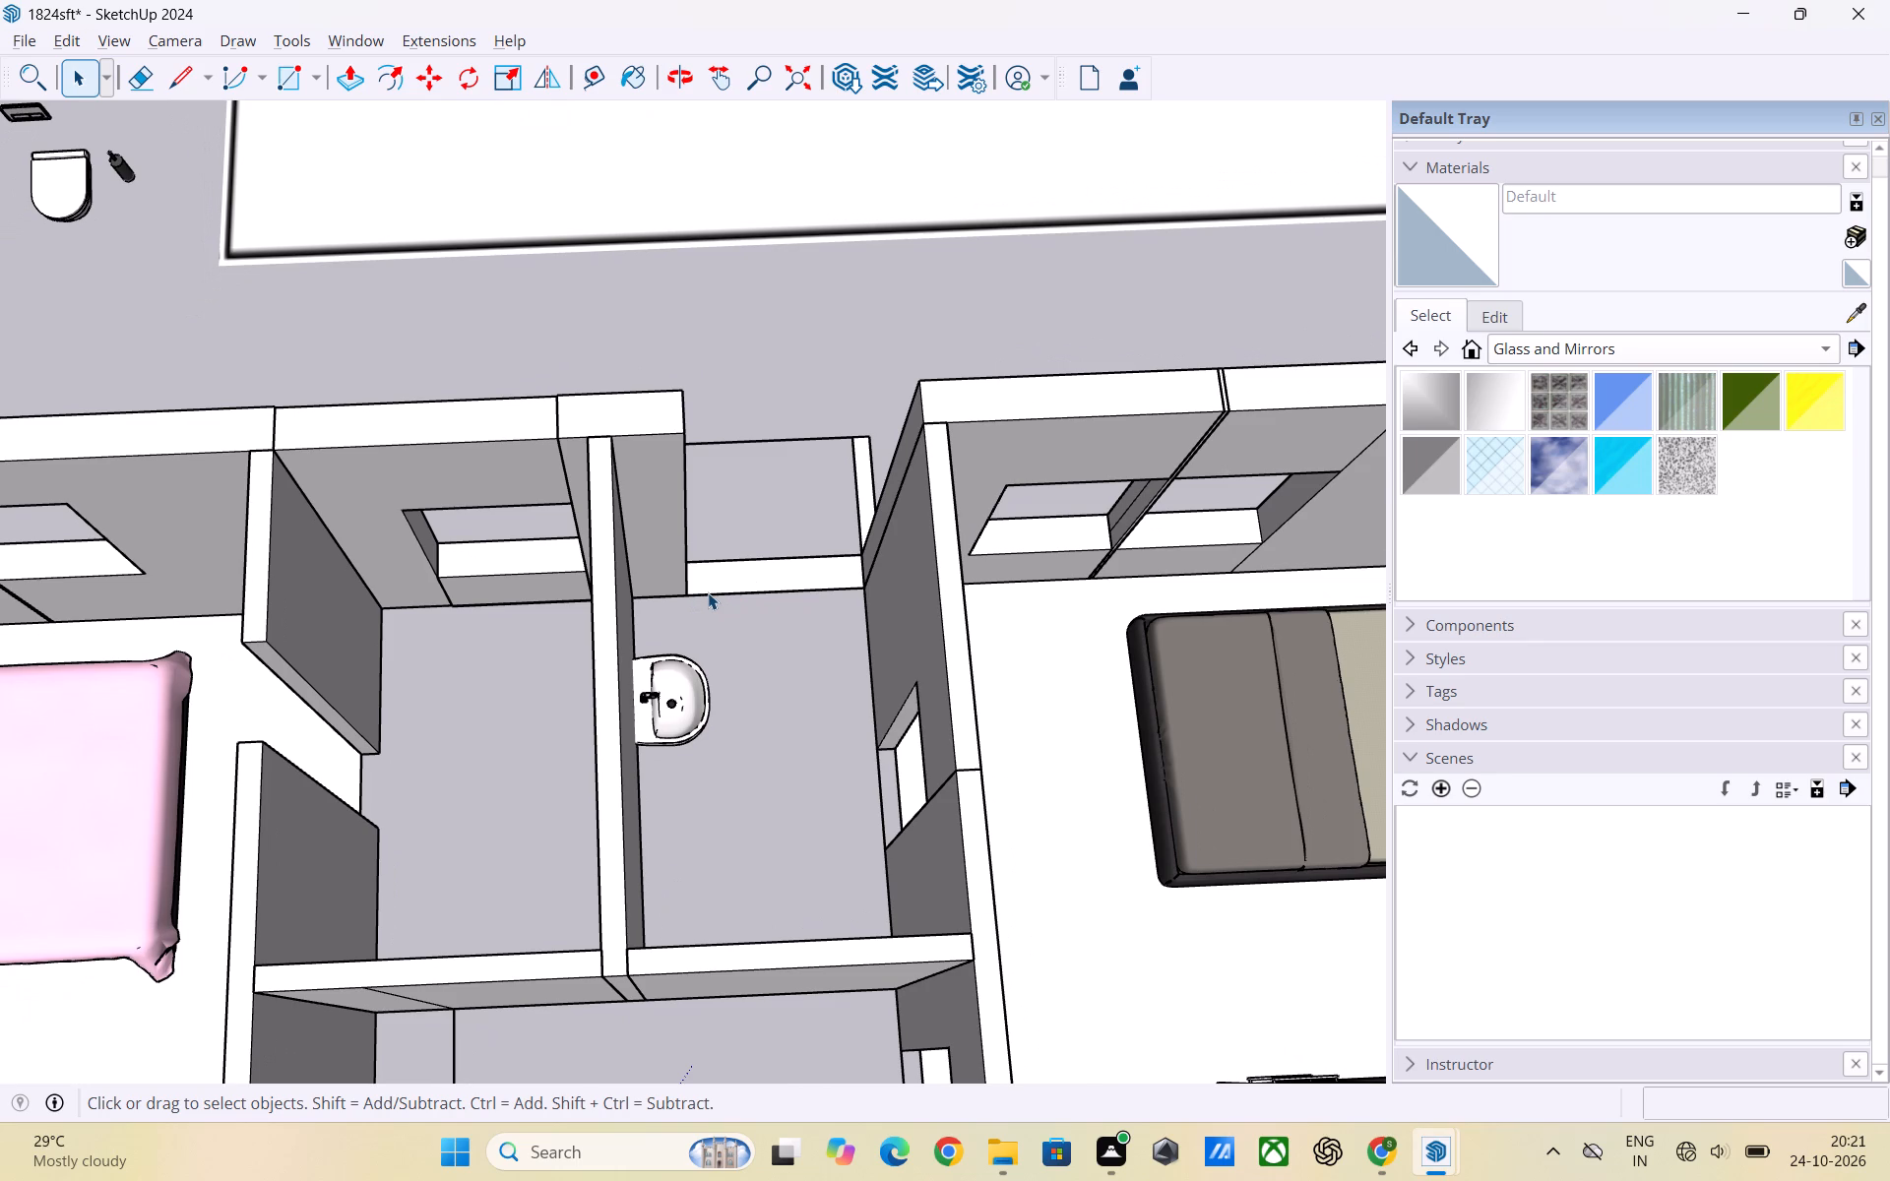
pyautogui.scroll(2, 766, 583)
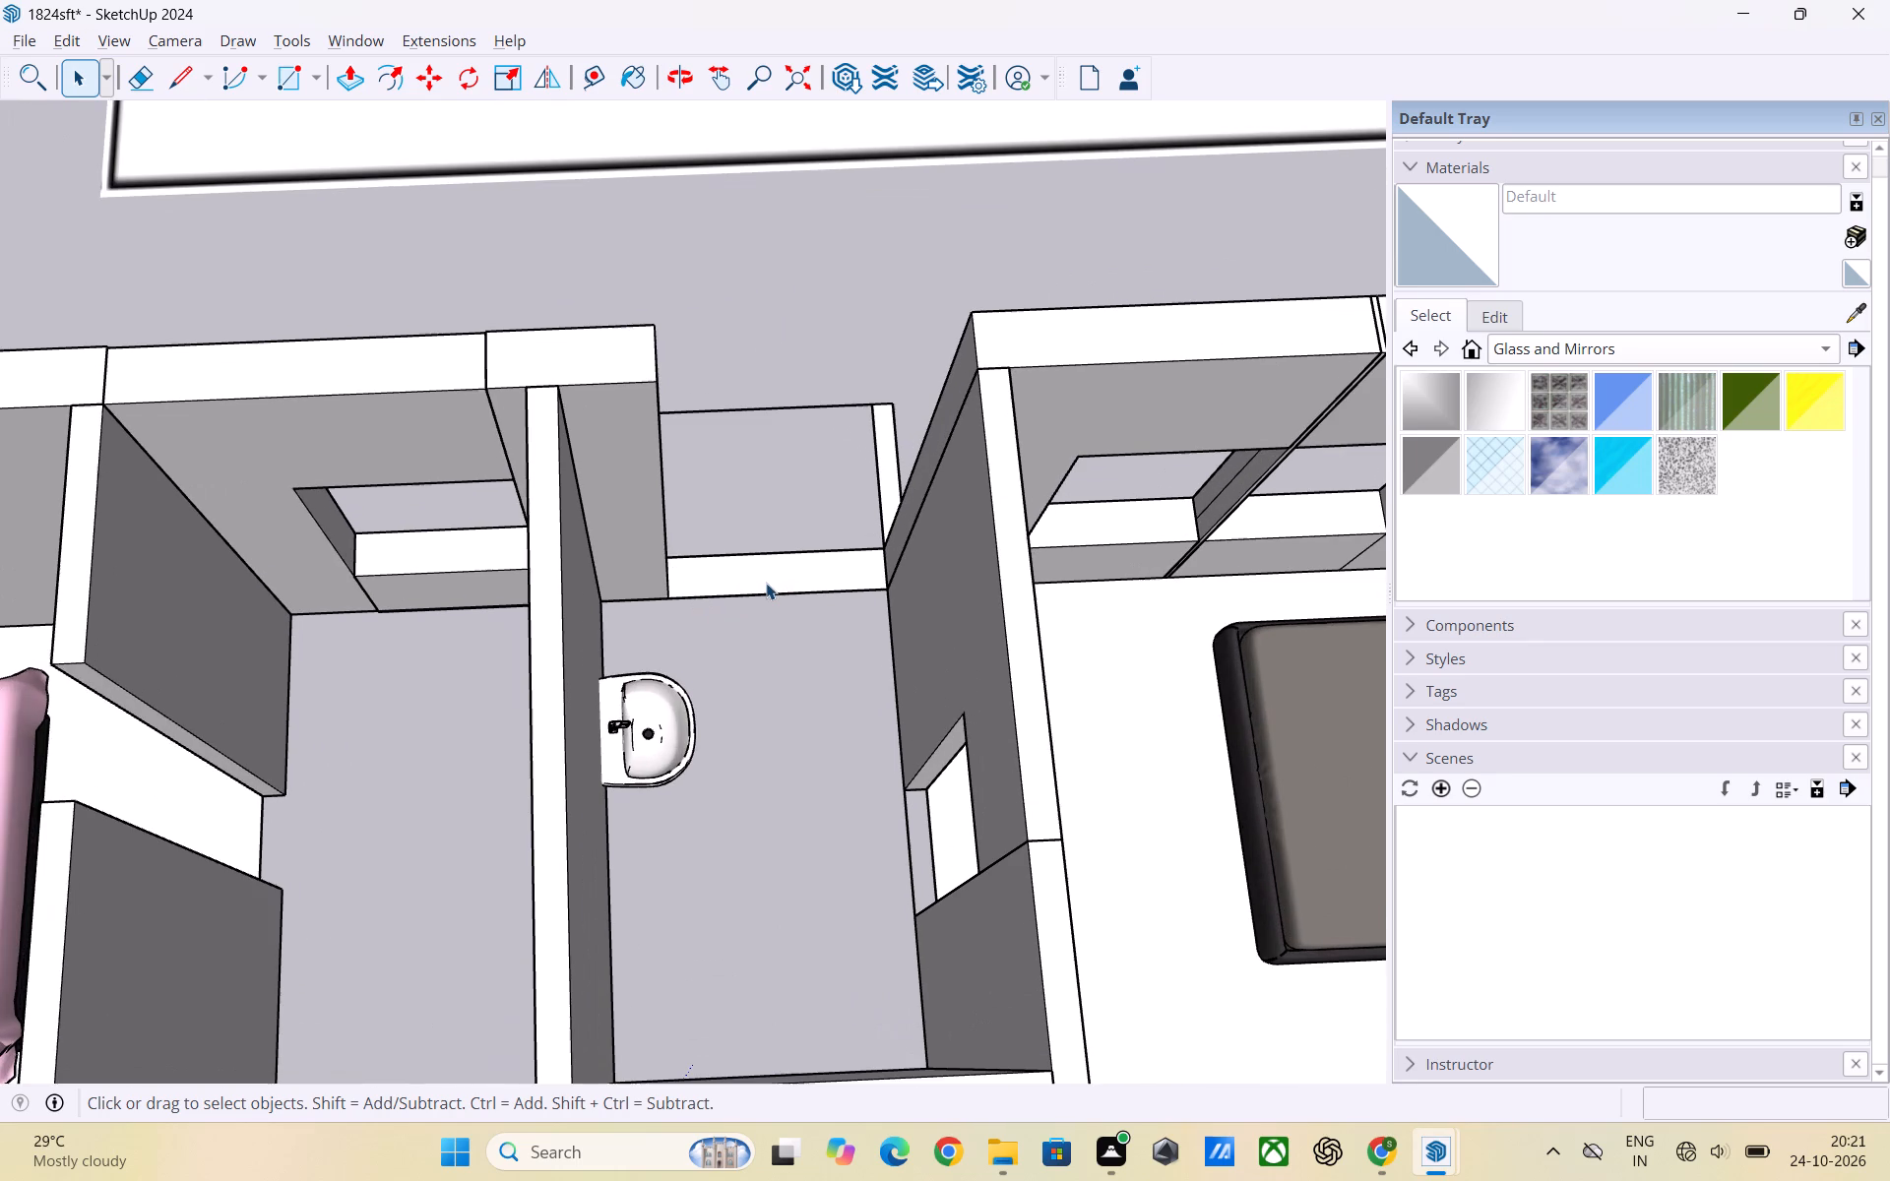
pyautogui.moveTo(818, 609); pyautogui.dragTo(782, 631, button='middle')
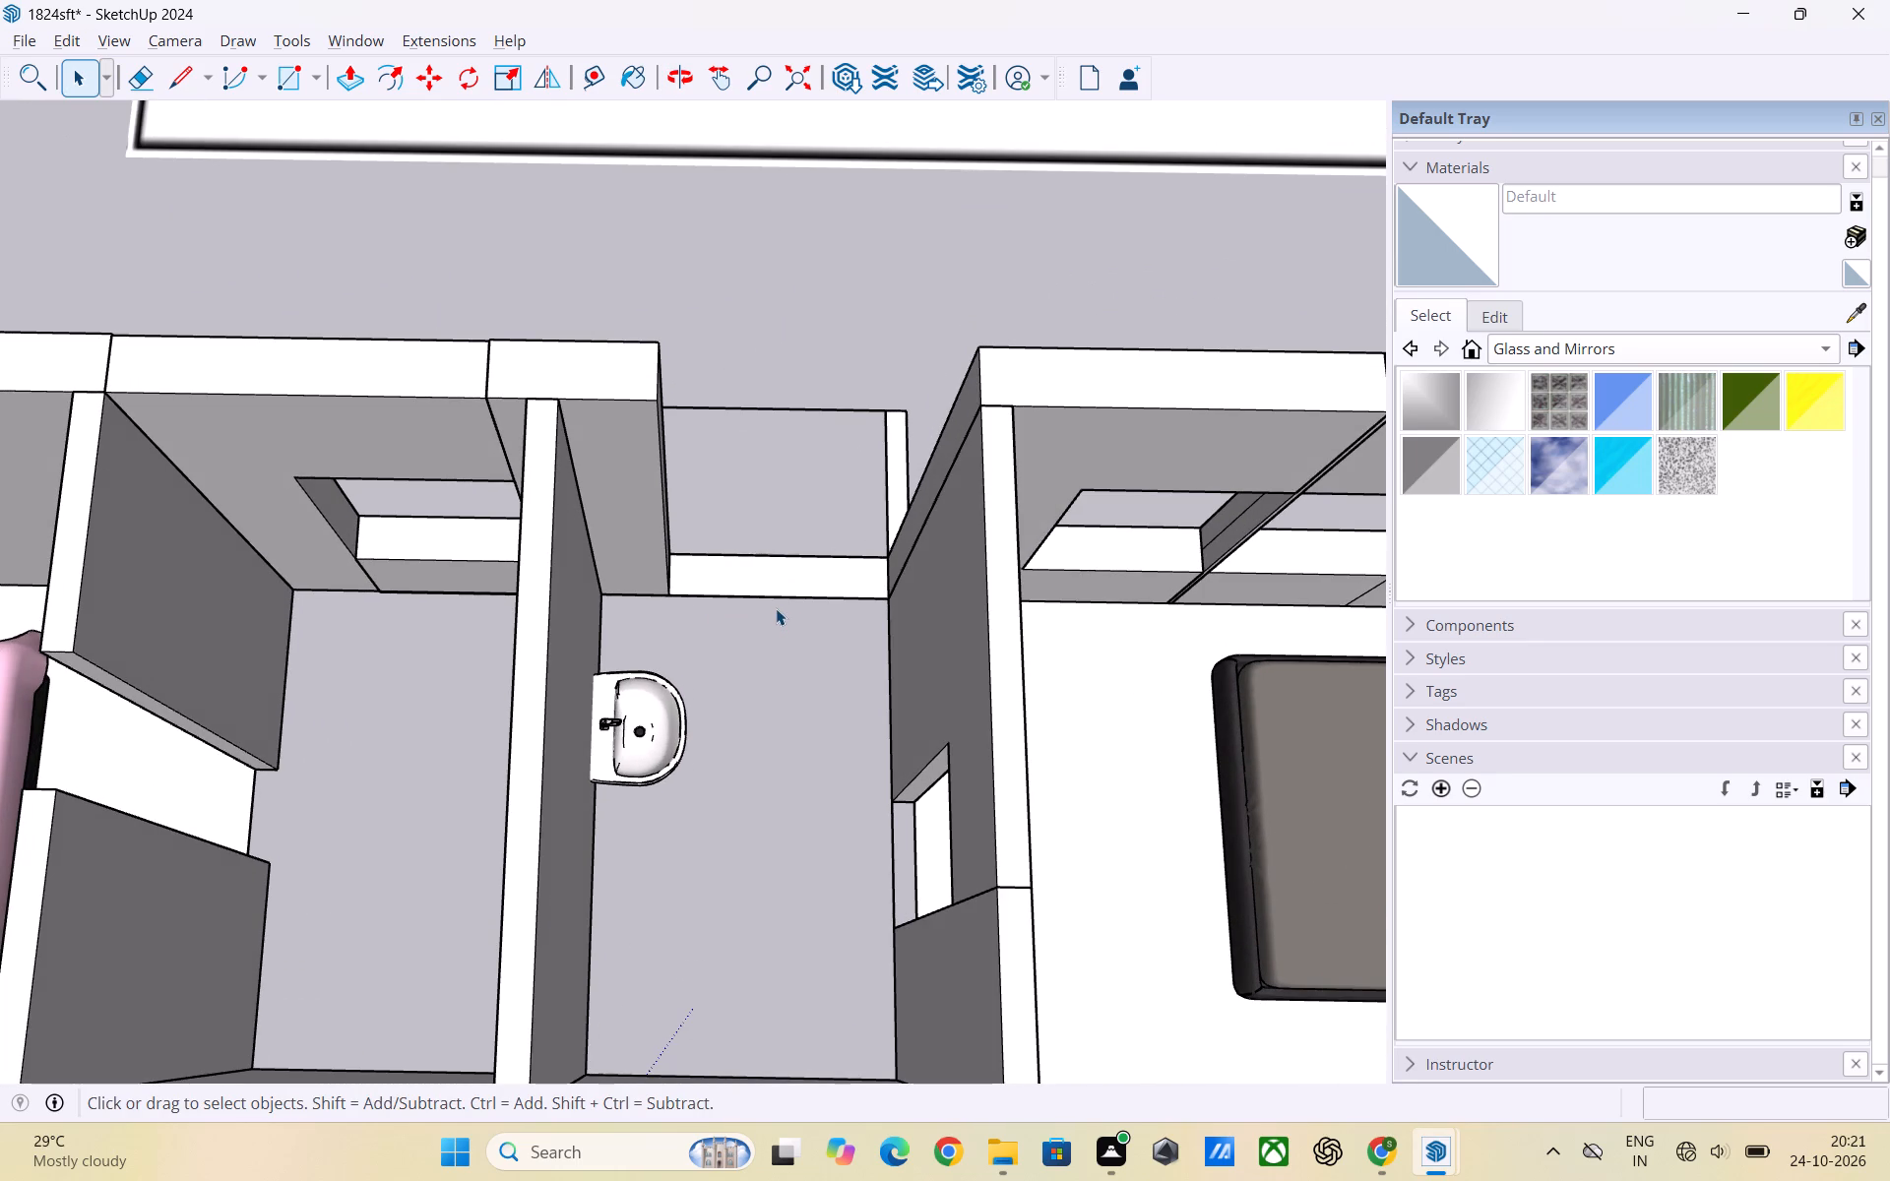
pyautogui.scroll(2, 778, 604)
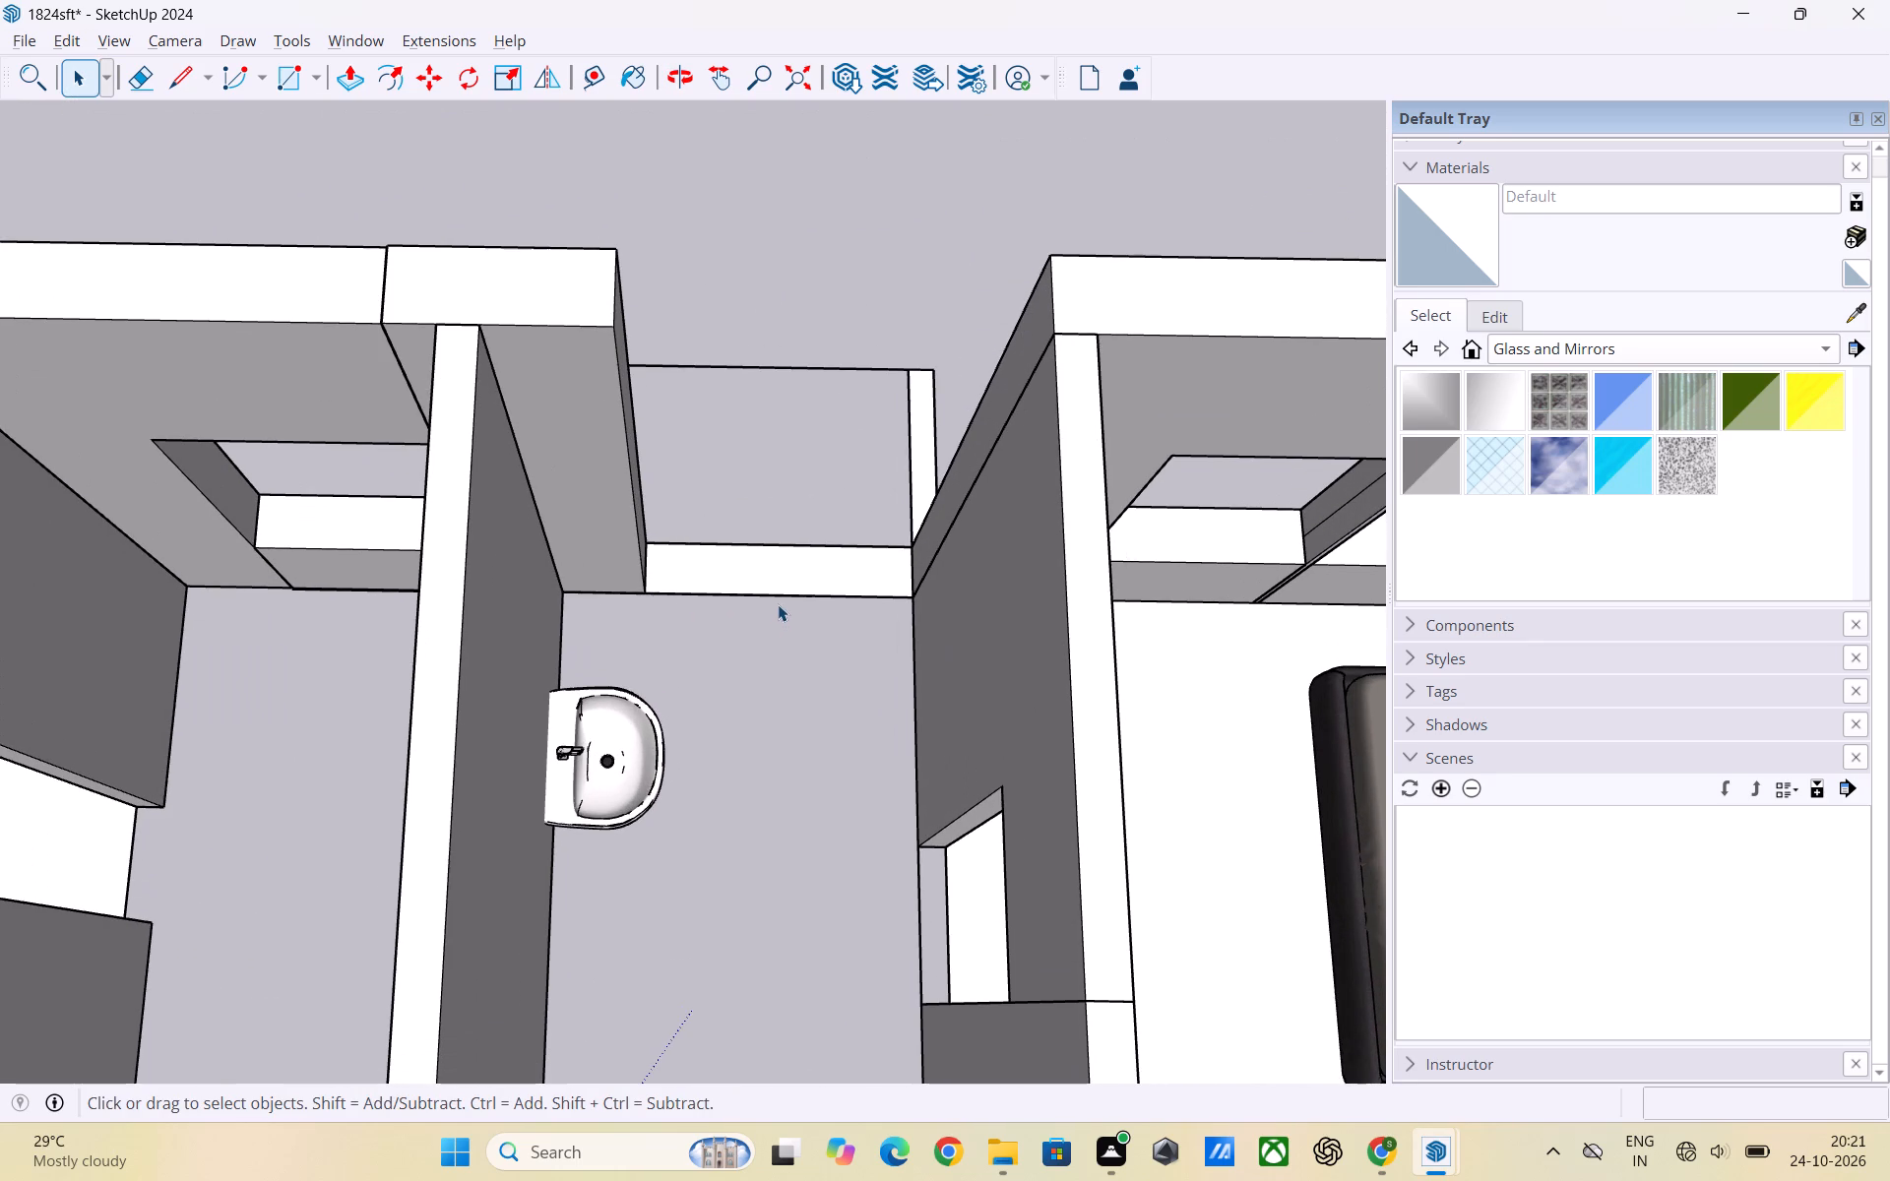
pyautogui.scroll(-3, 781, 601)
pyautogui.moveTo(785, 596); pyautogui.dragTo(785, 605, button='middle')
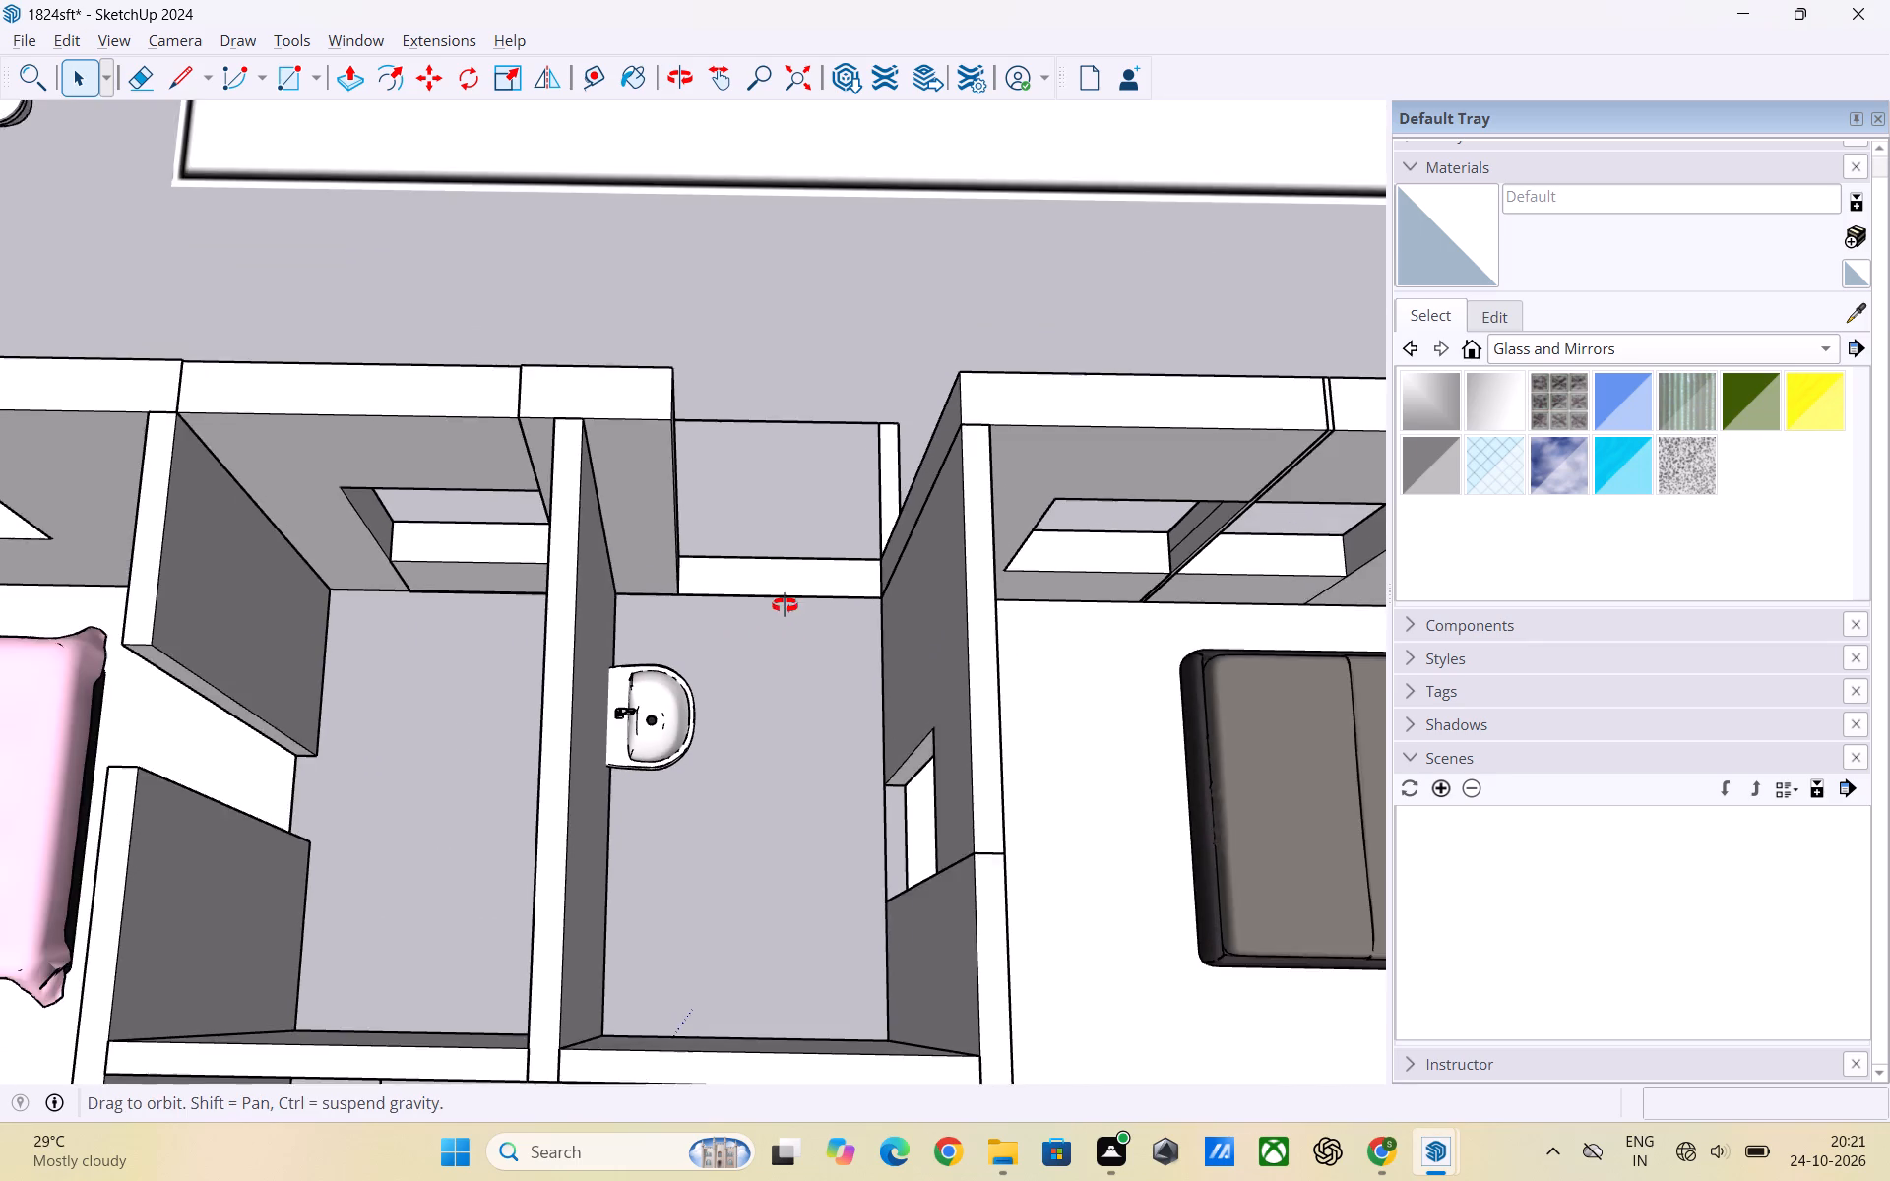
pyautogui.moveTo(785, 605); pyautogui.dragTo(786, 666, button='middle')
pyautogui.scroll(3, 801, 558)
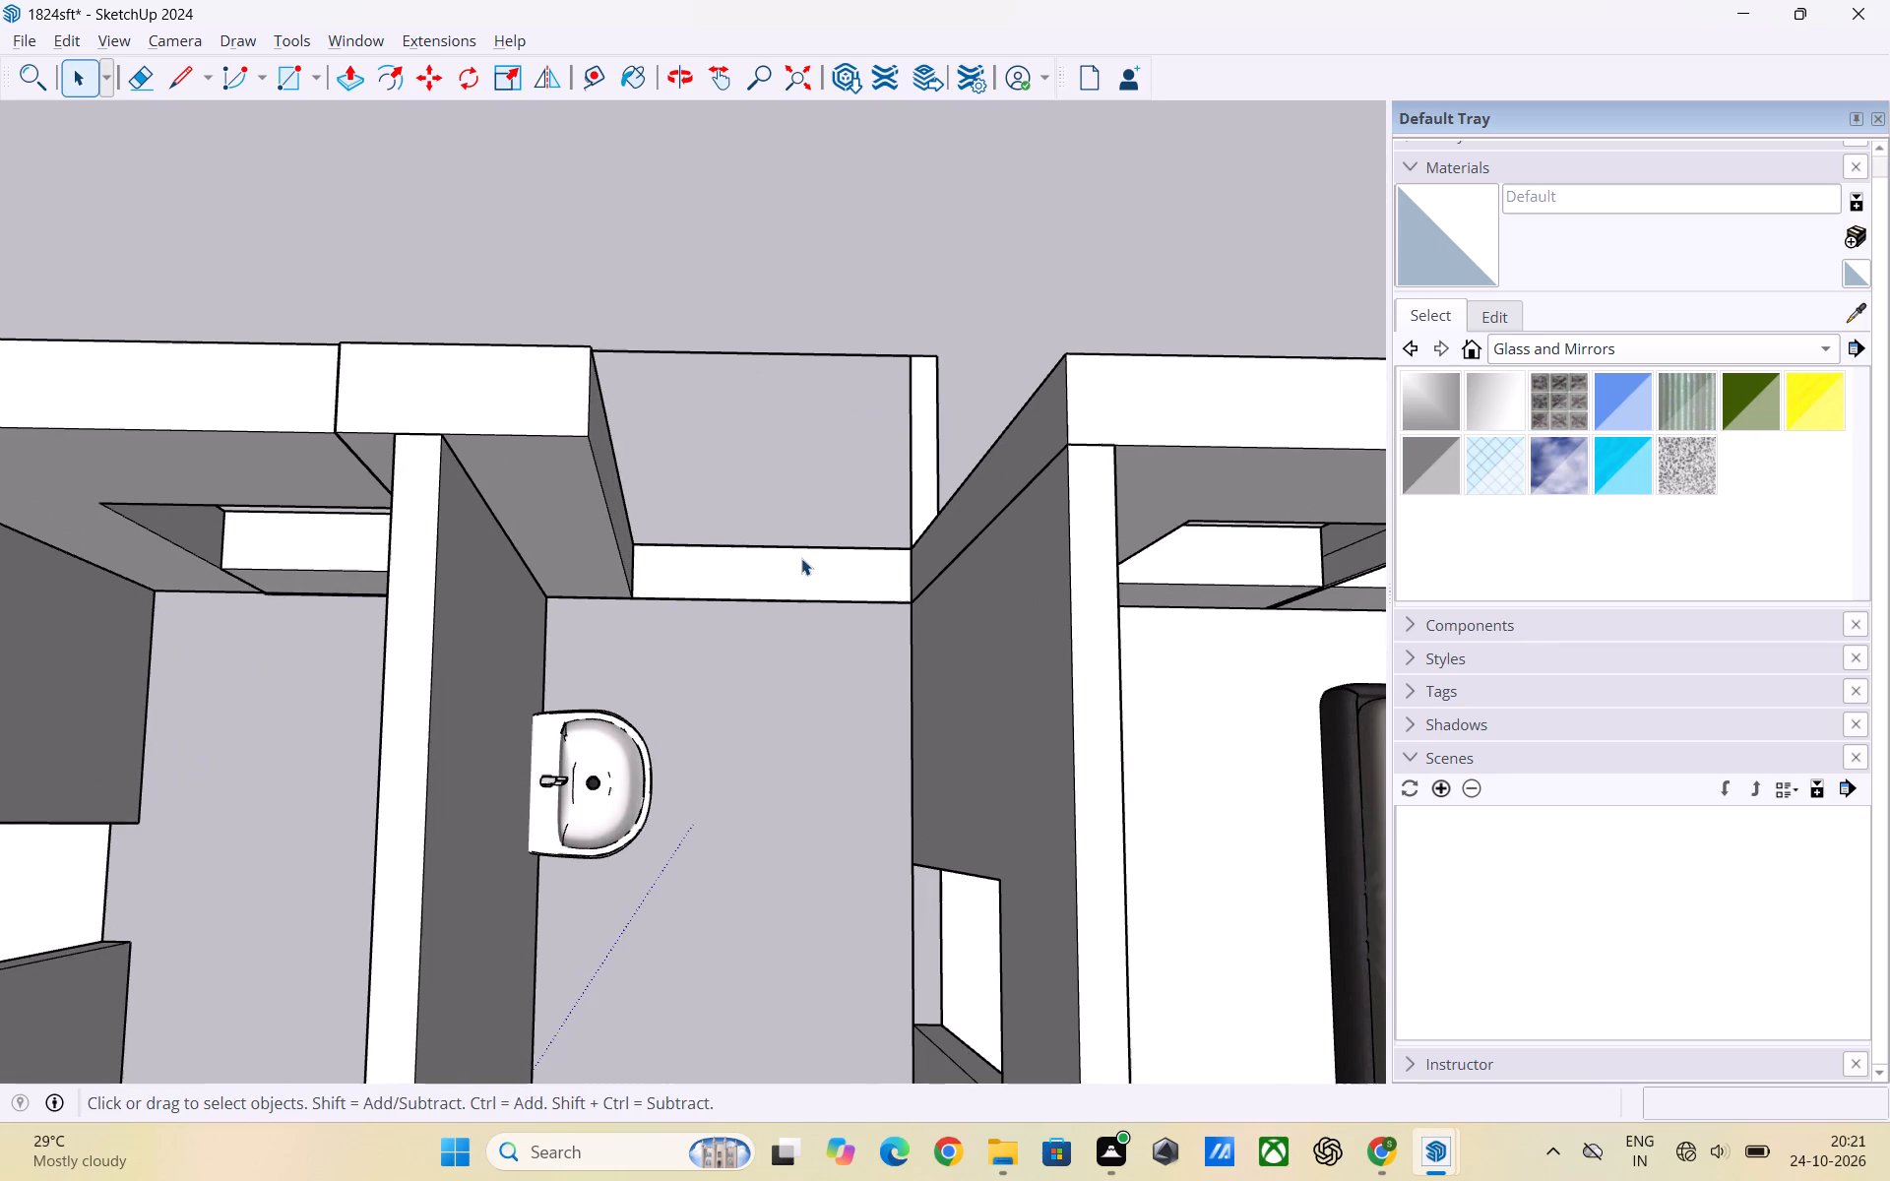
pyautogui.moveTo(814, 581); pyautogui.dragTo(738, 590, button='middle')
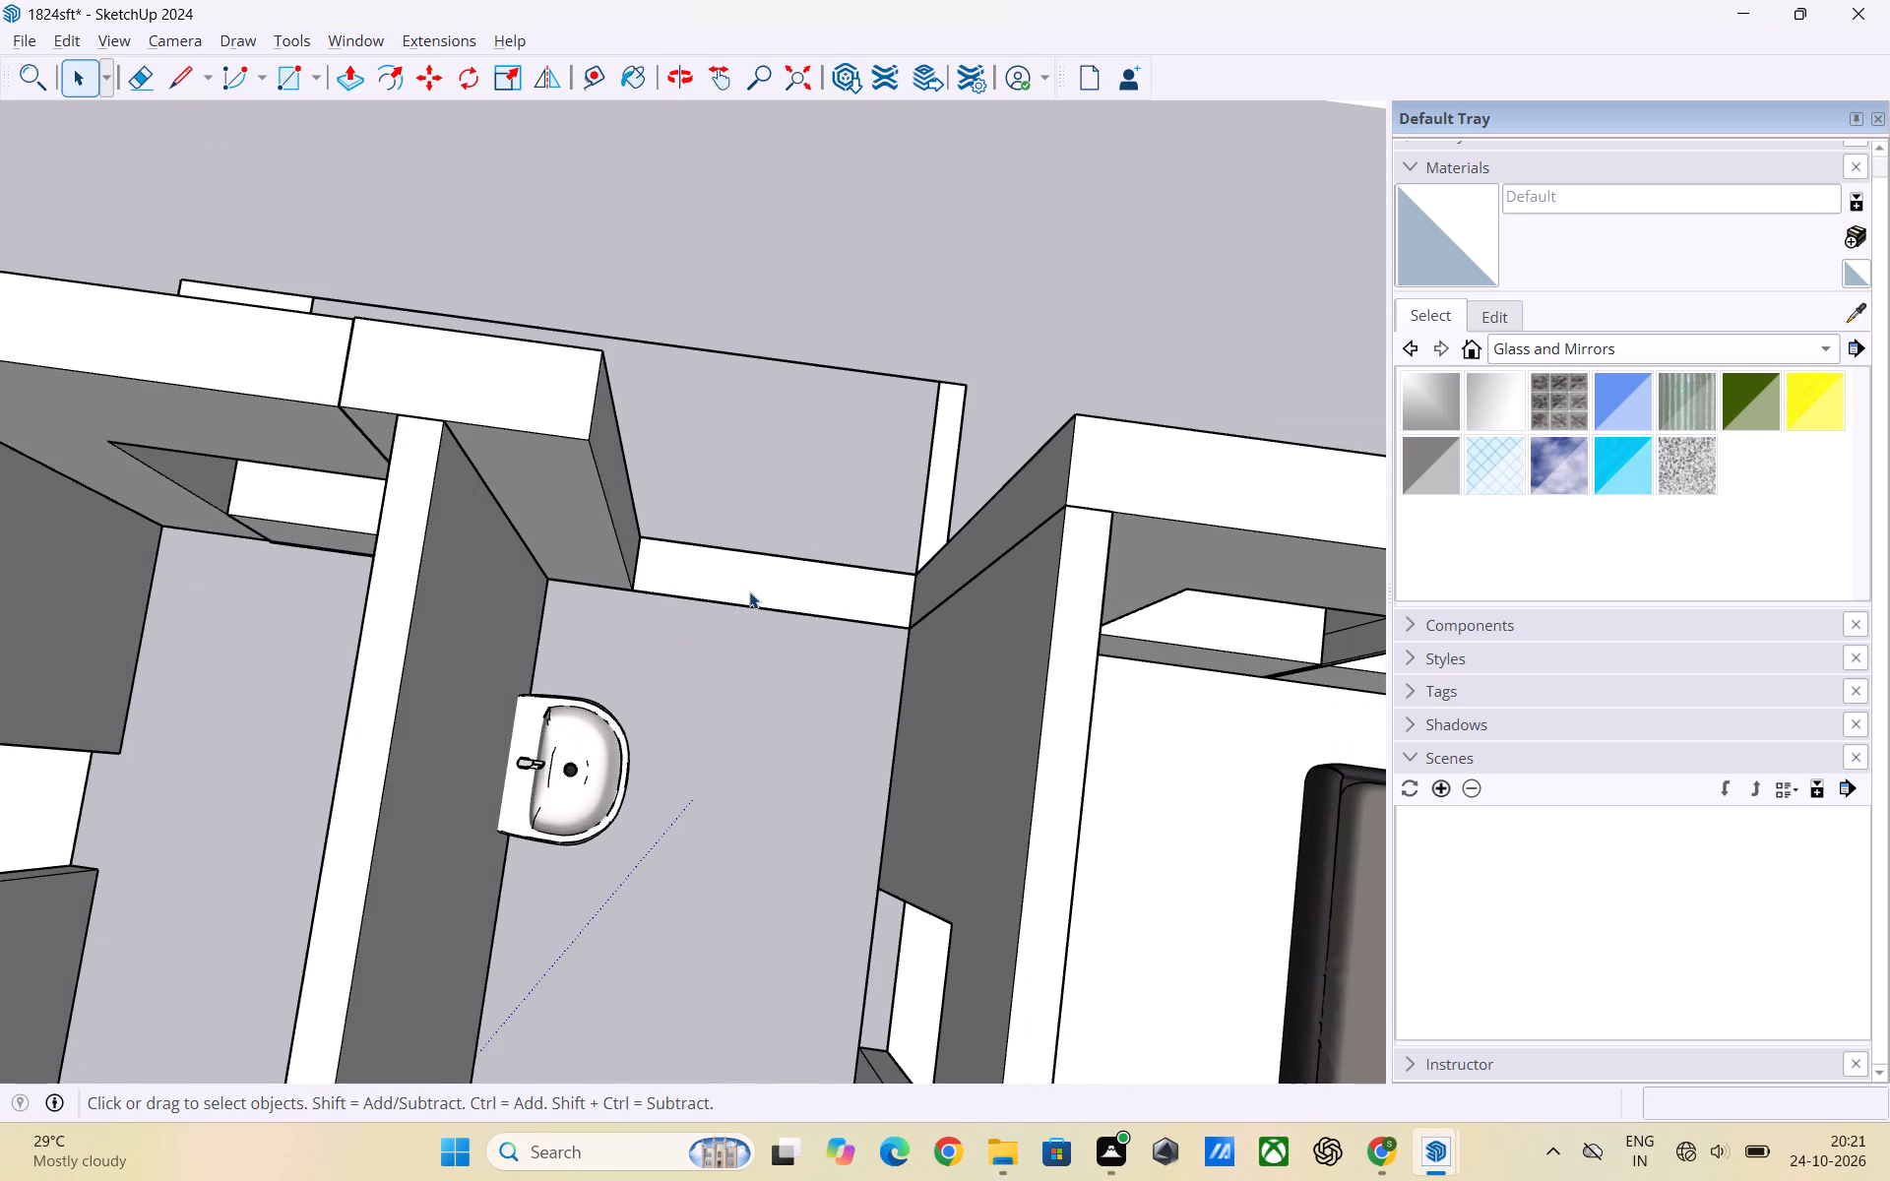
pyautogui.moveTo(749, 591); pyautogui.dragTo(795, 479, button='middle')
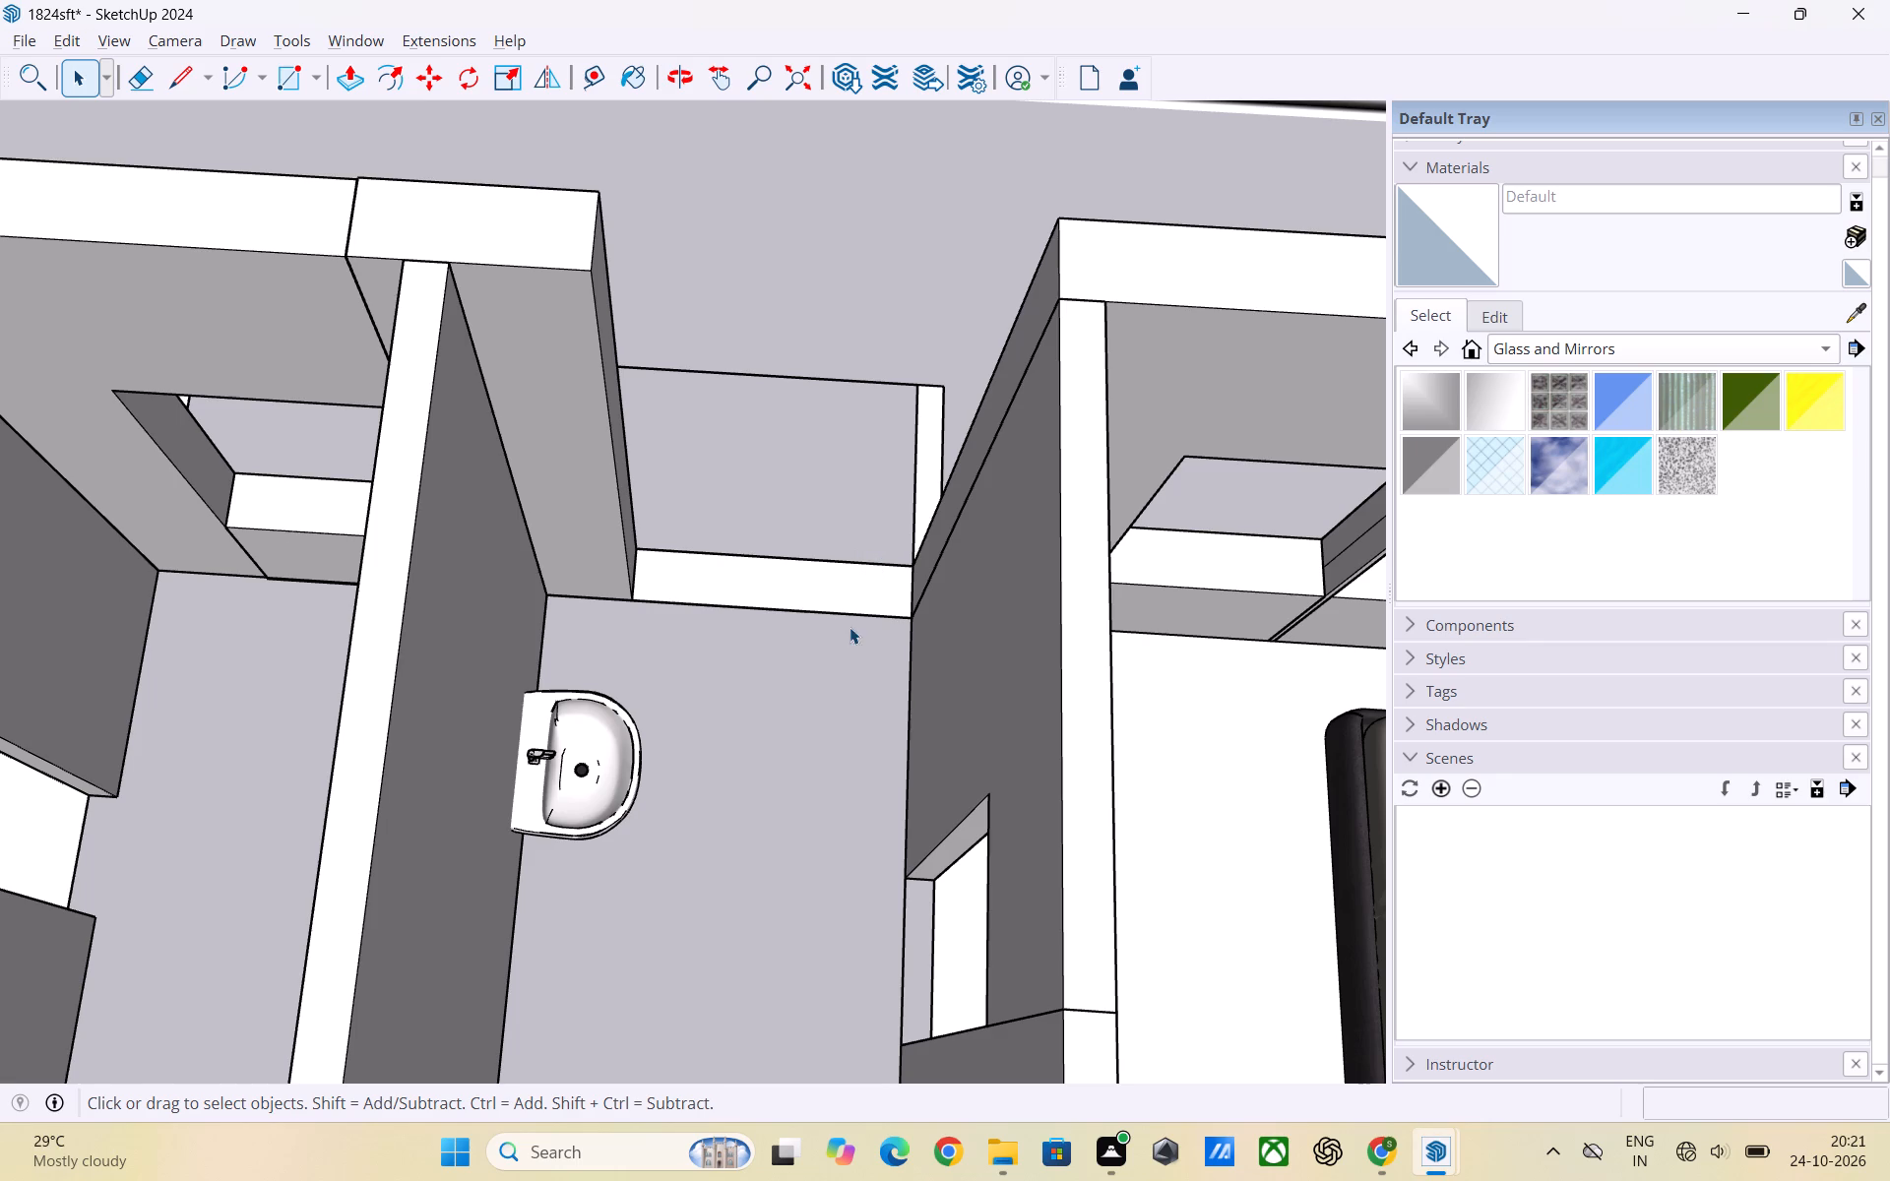
pyautogui.scroll(-1, 850, 627)
pyautogui.moveTo(850, 627); pyautogui.dragTo(1002, 602, button='middle')
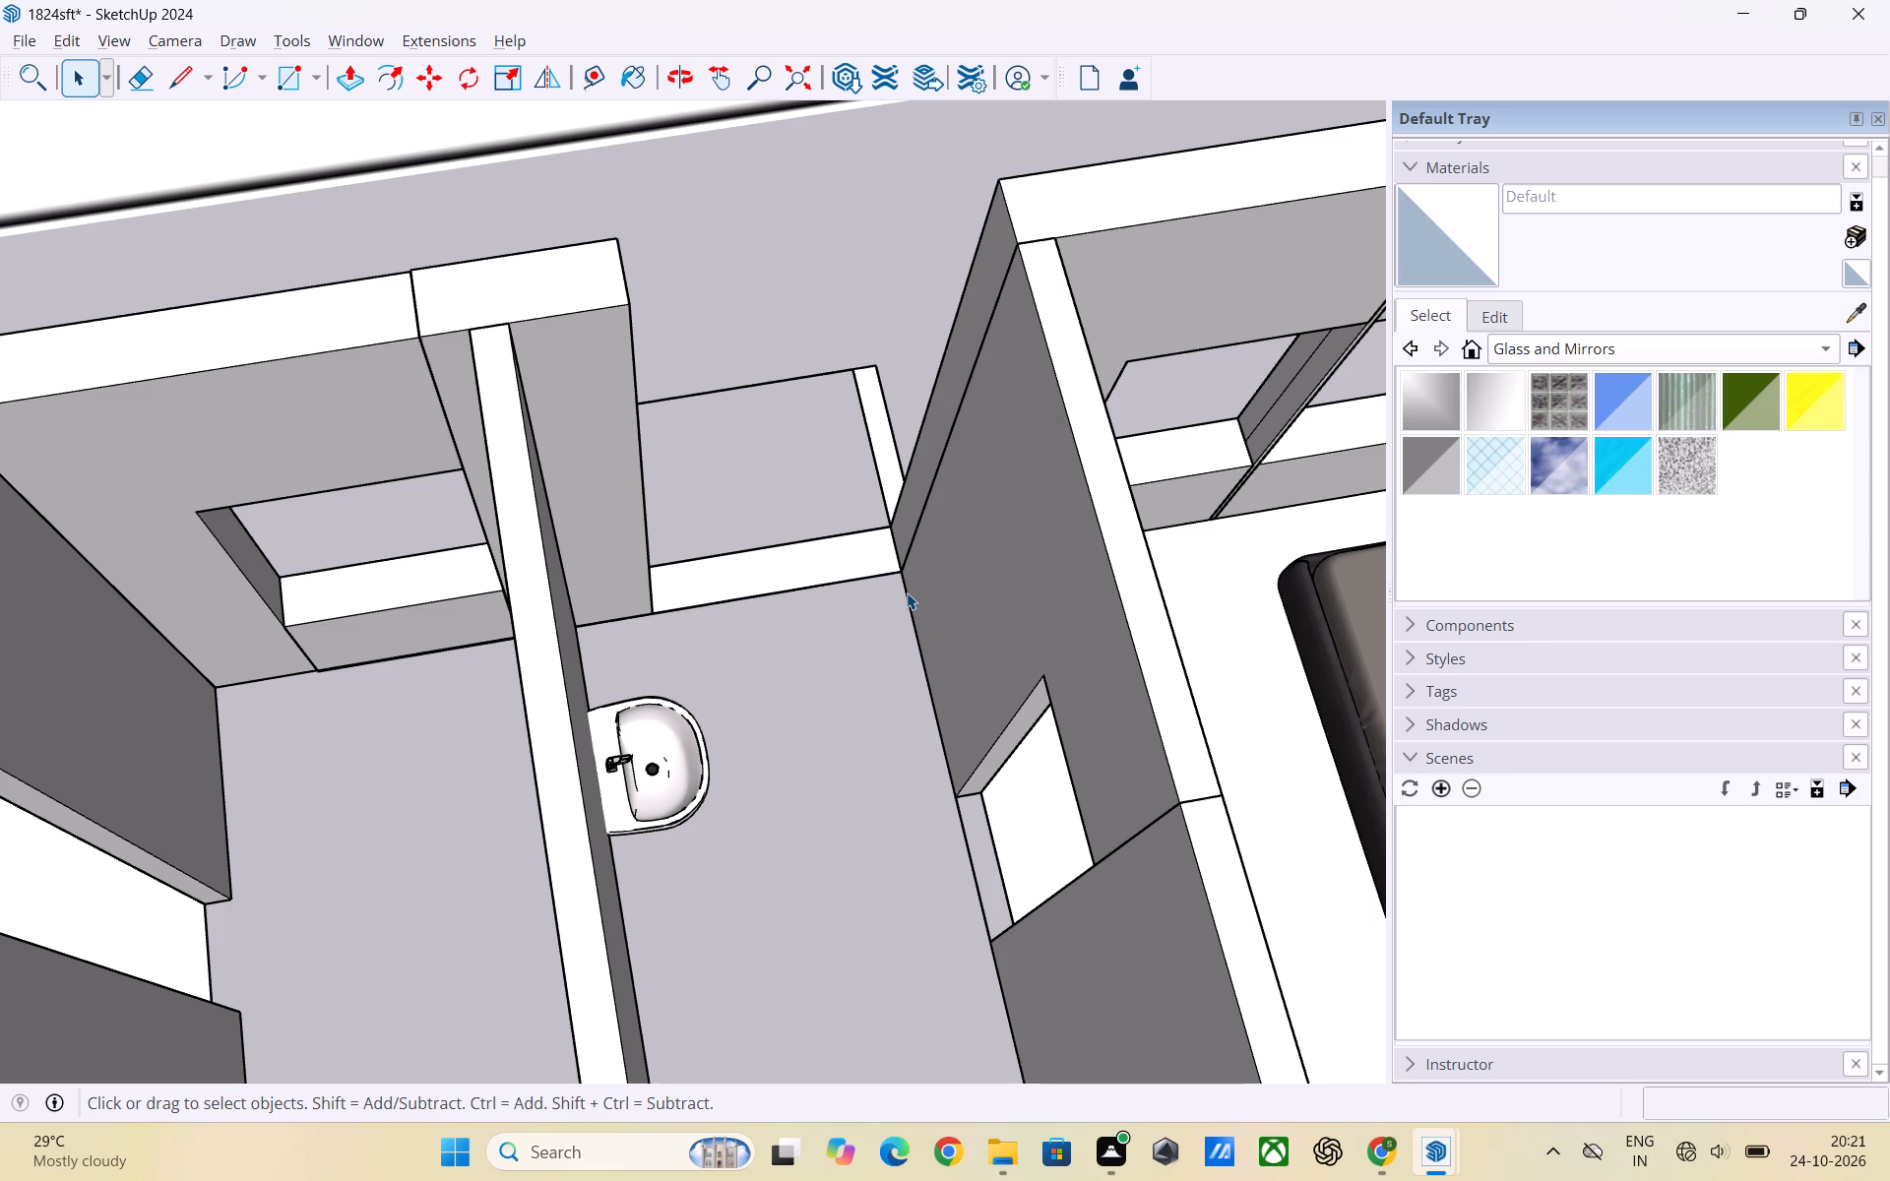
pyautogui.scroll(-2, 834, 644)
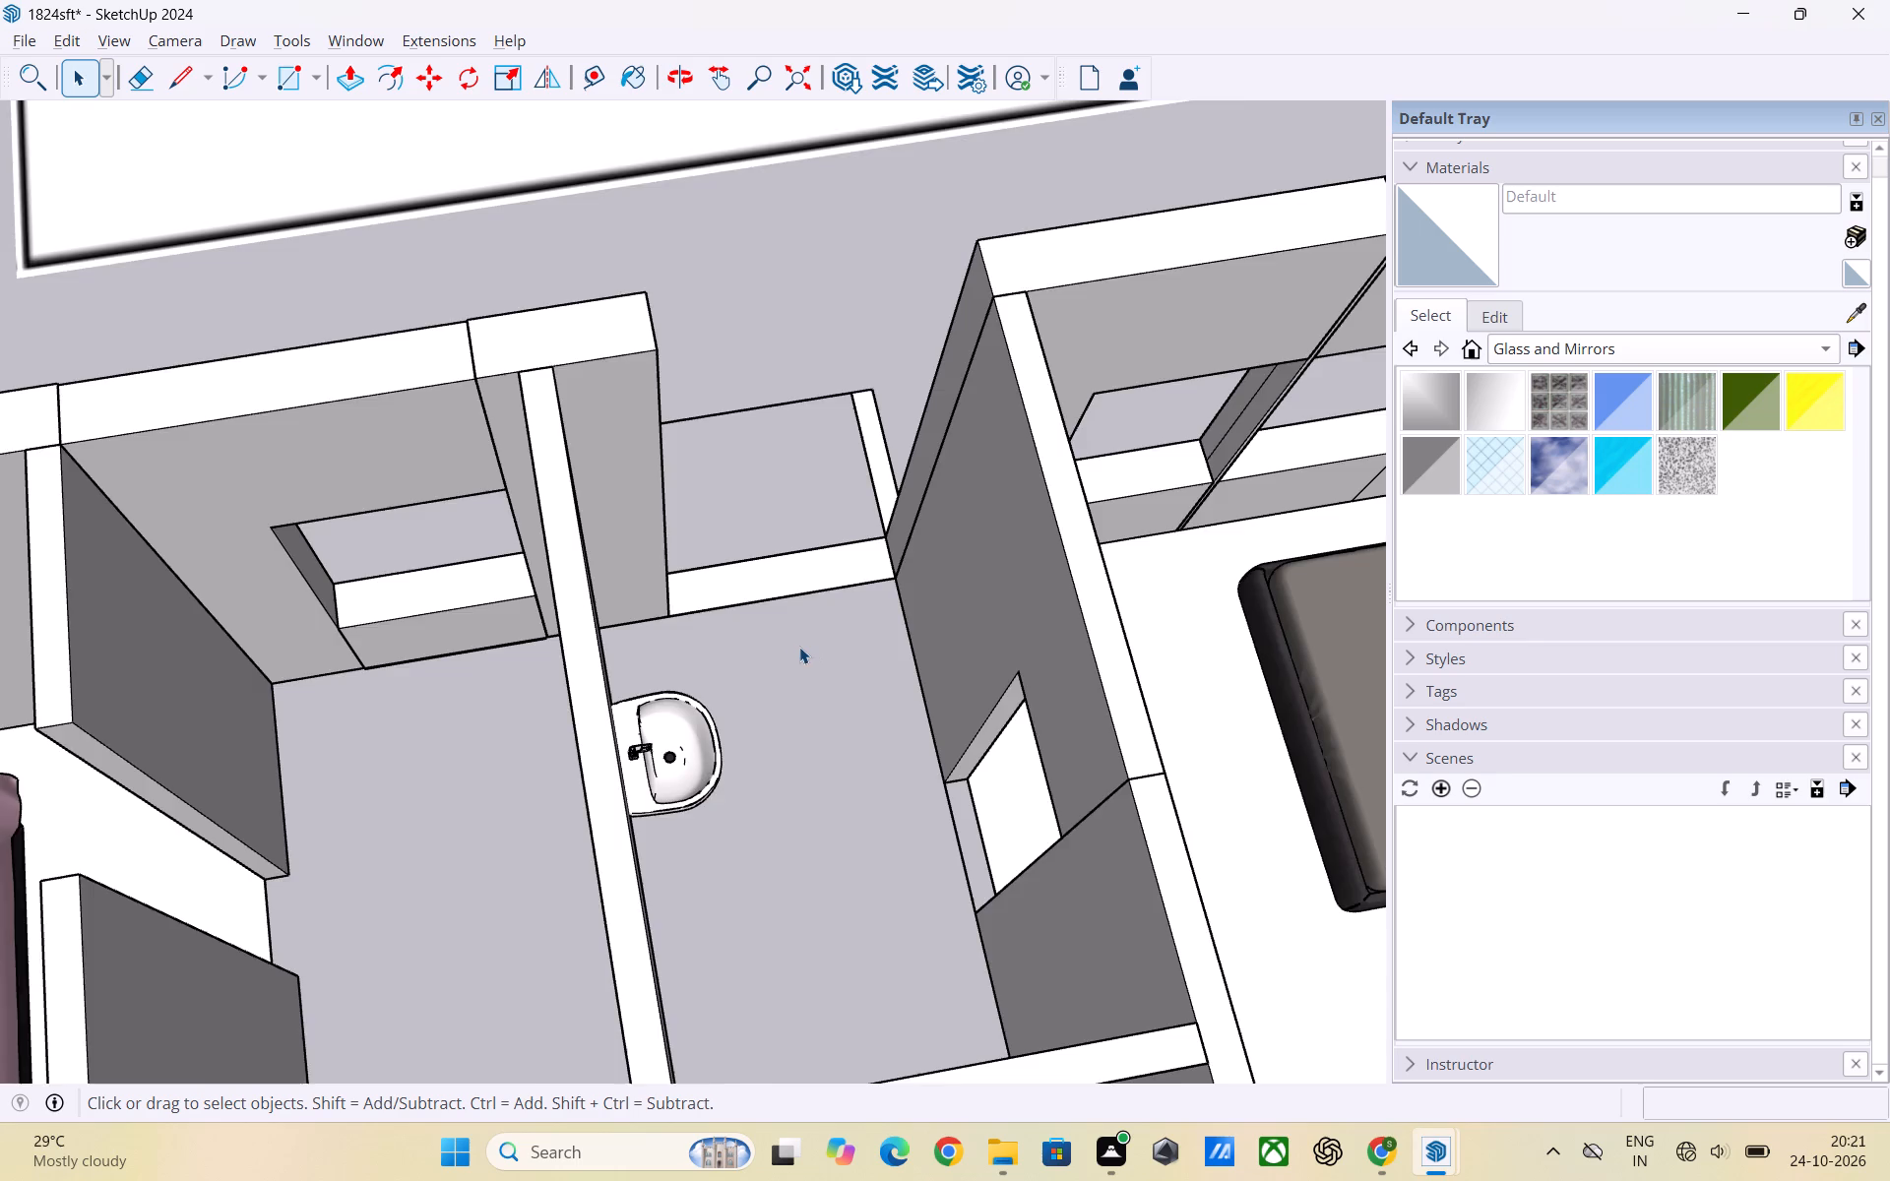
pyautogui.scroll(-5, 791, 647)
pyautogui.moveTo(793, 663); pyautogui.dragTo(609, 810, button='middle')
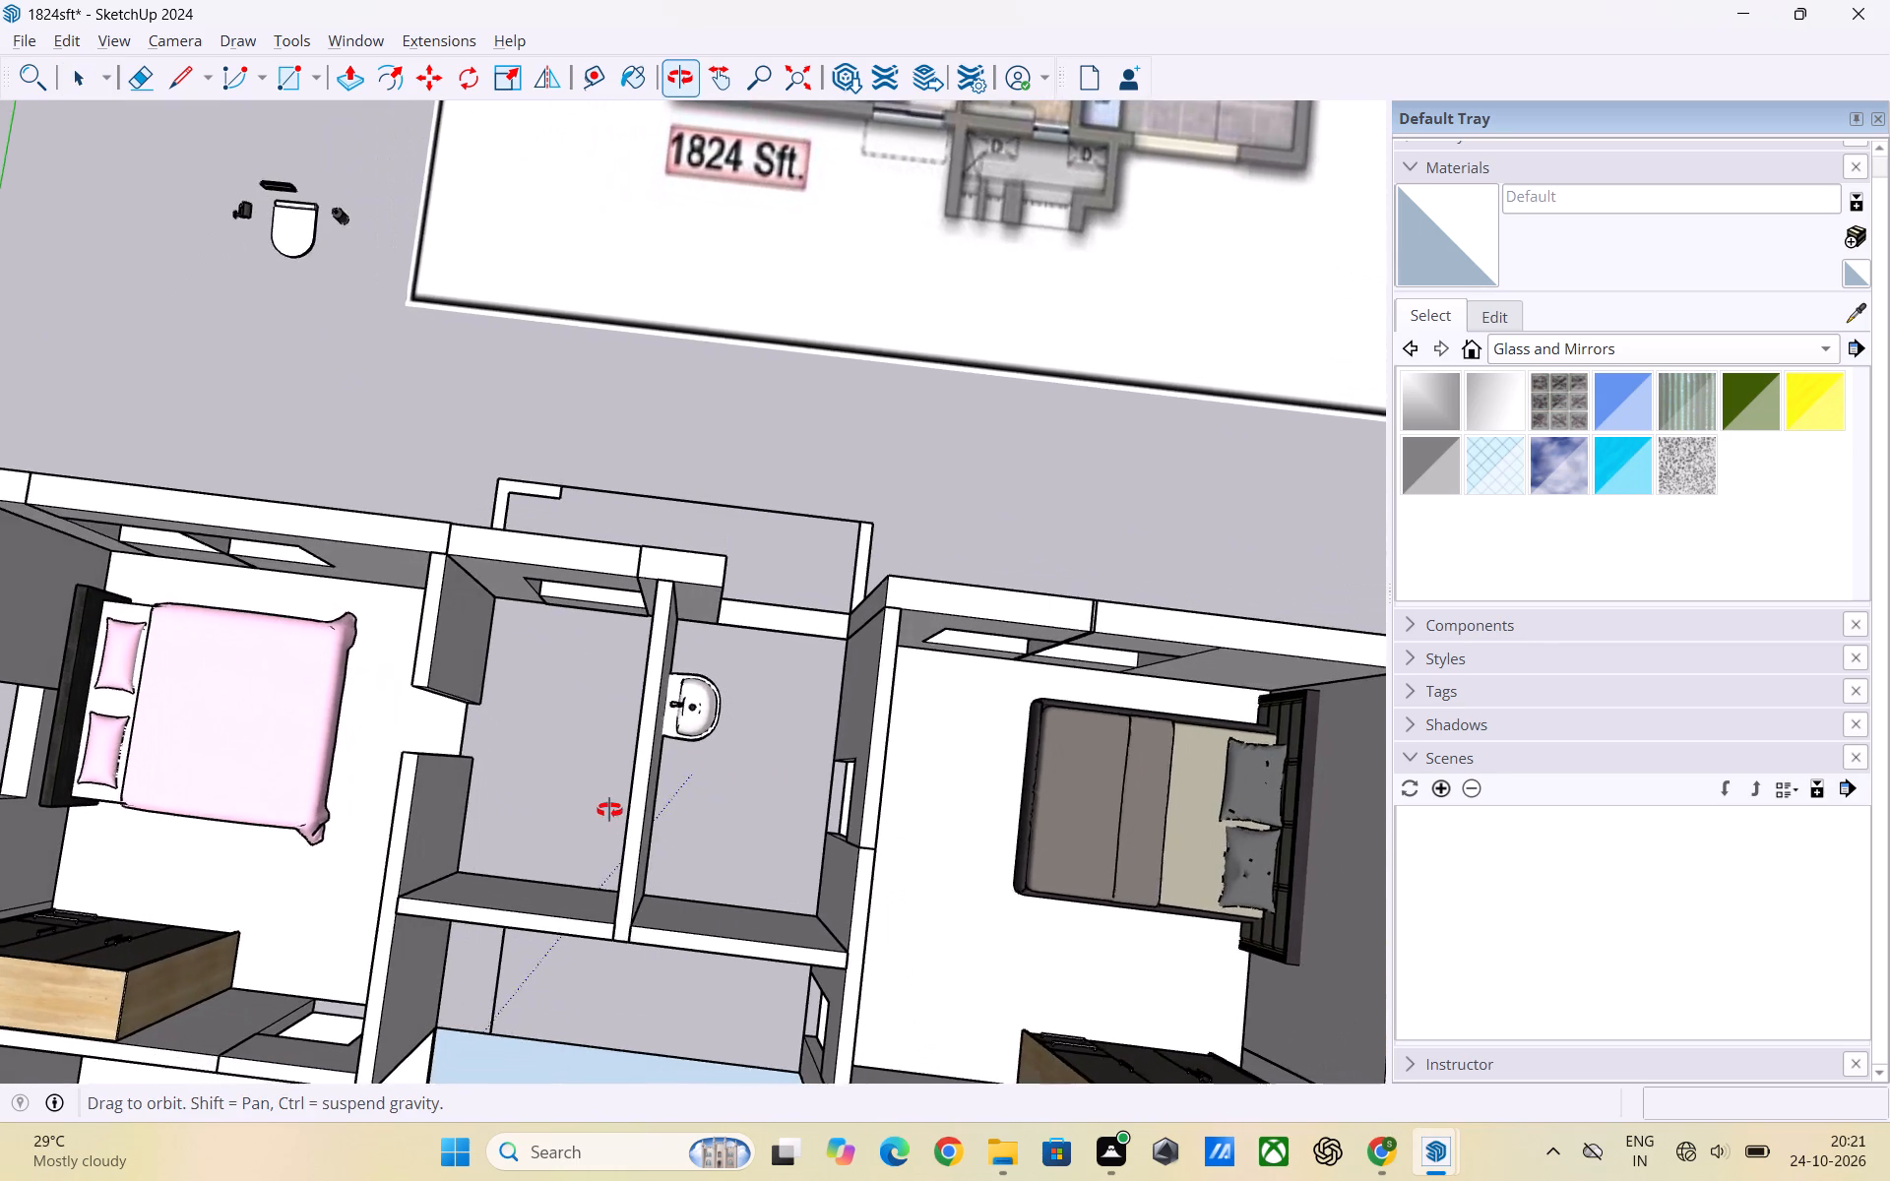
pyautogui.moveTo(609, 810); pyautogui.dragTo(606, 810, button='middle')
pyautogui.scroll(7, 691, 698)
pyautogui.scroll(3, 825, 580)
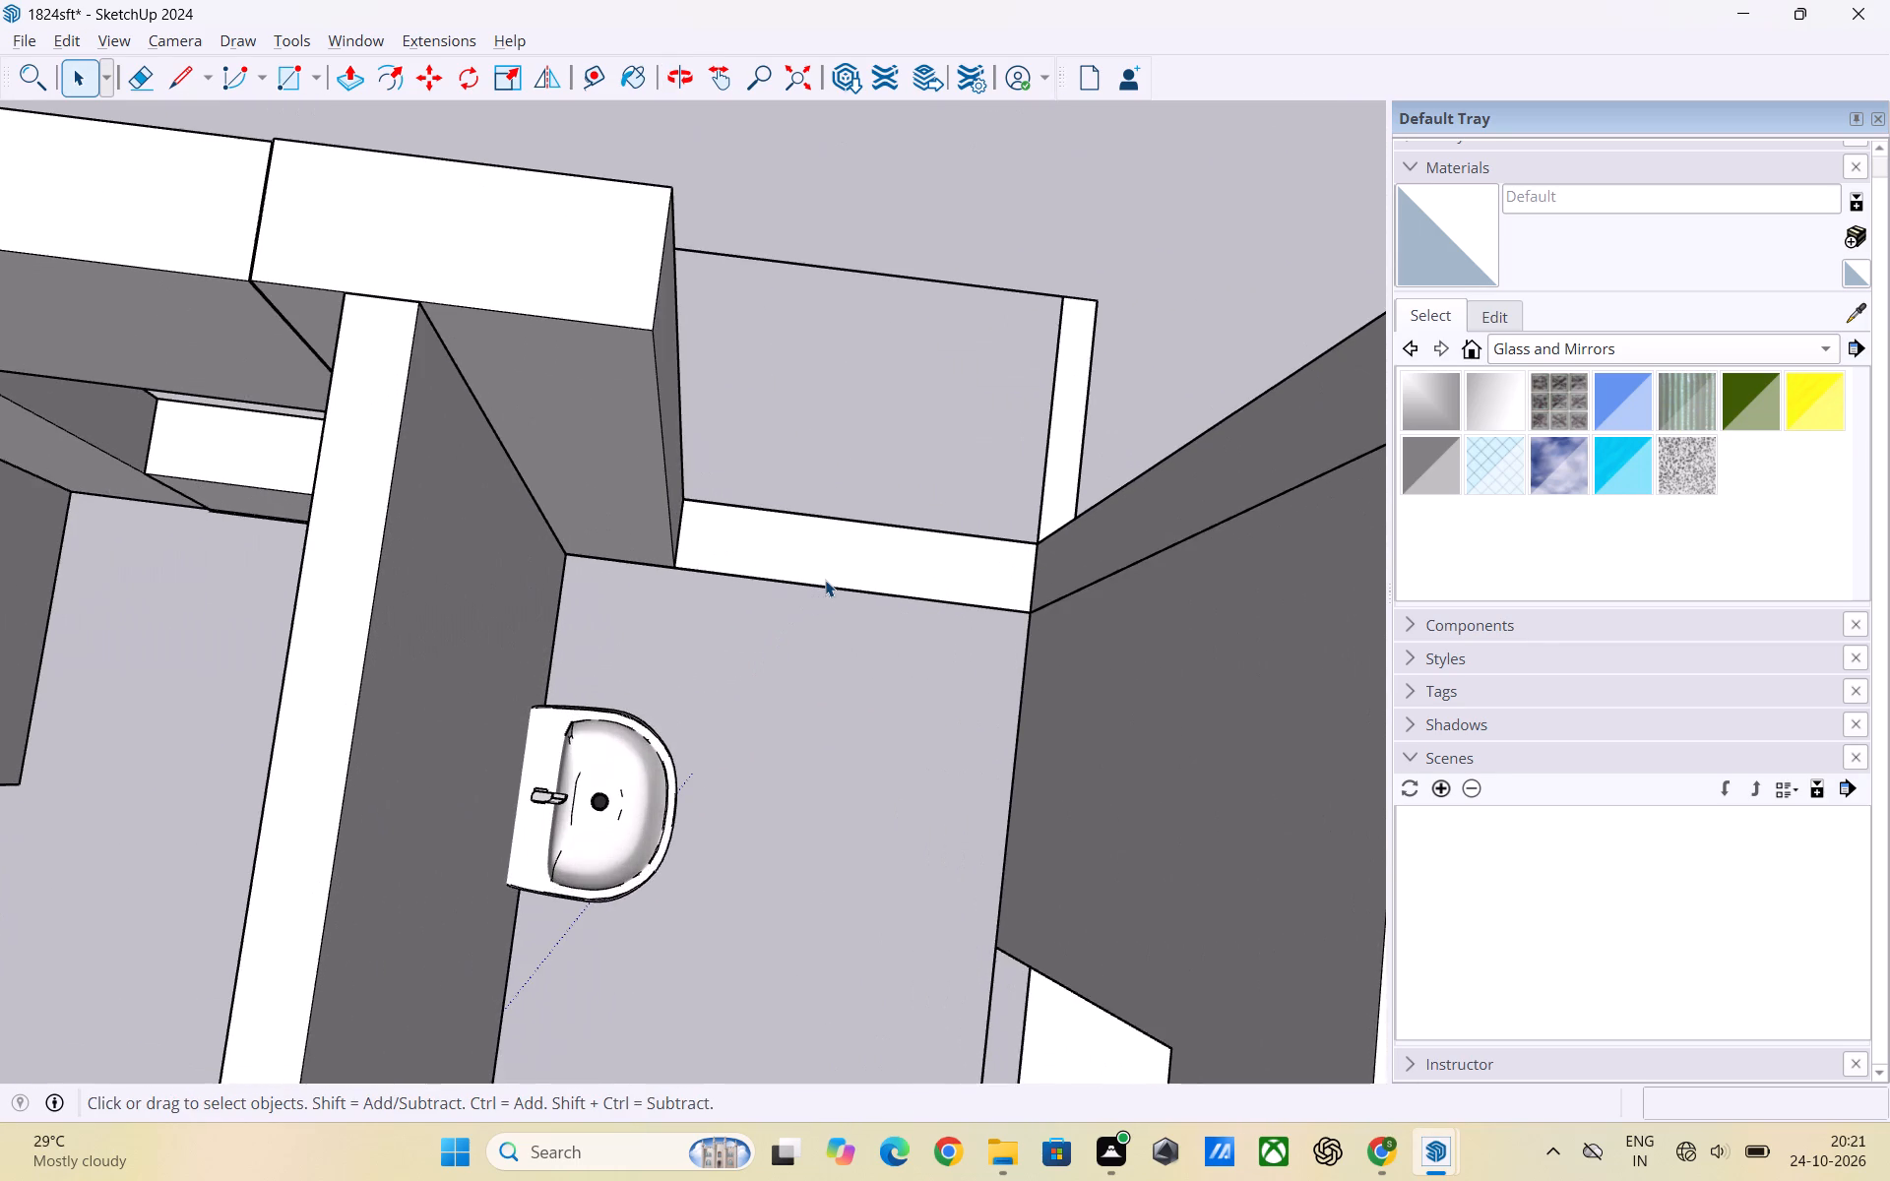
pyautogui.moveTo(923, 584); pyautogui.dragTo(710, 499, button='middle')
pyautogui.scroll(-5, 840, 616)
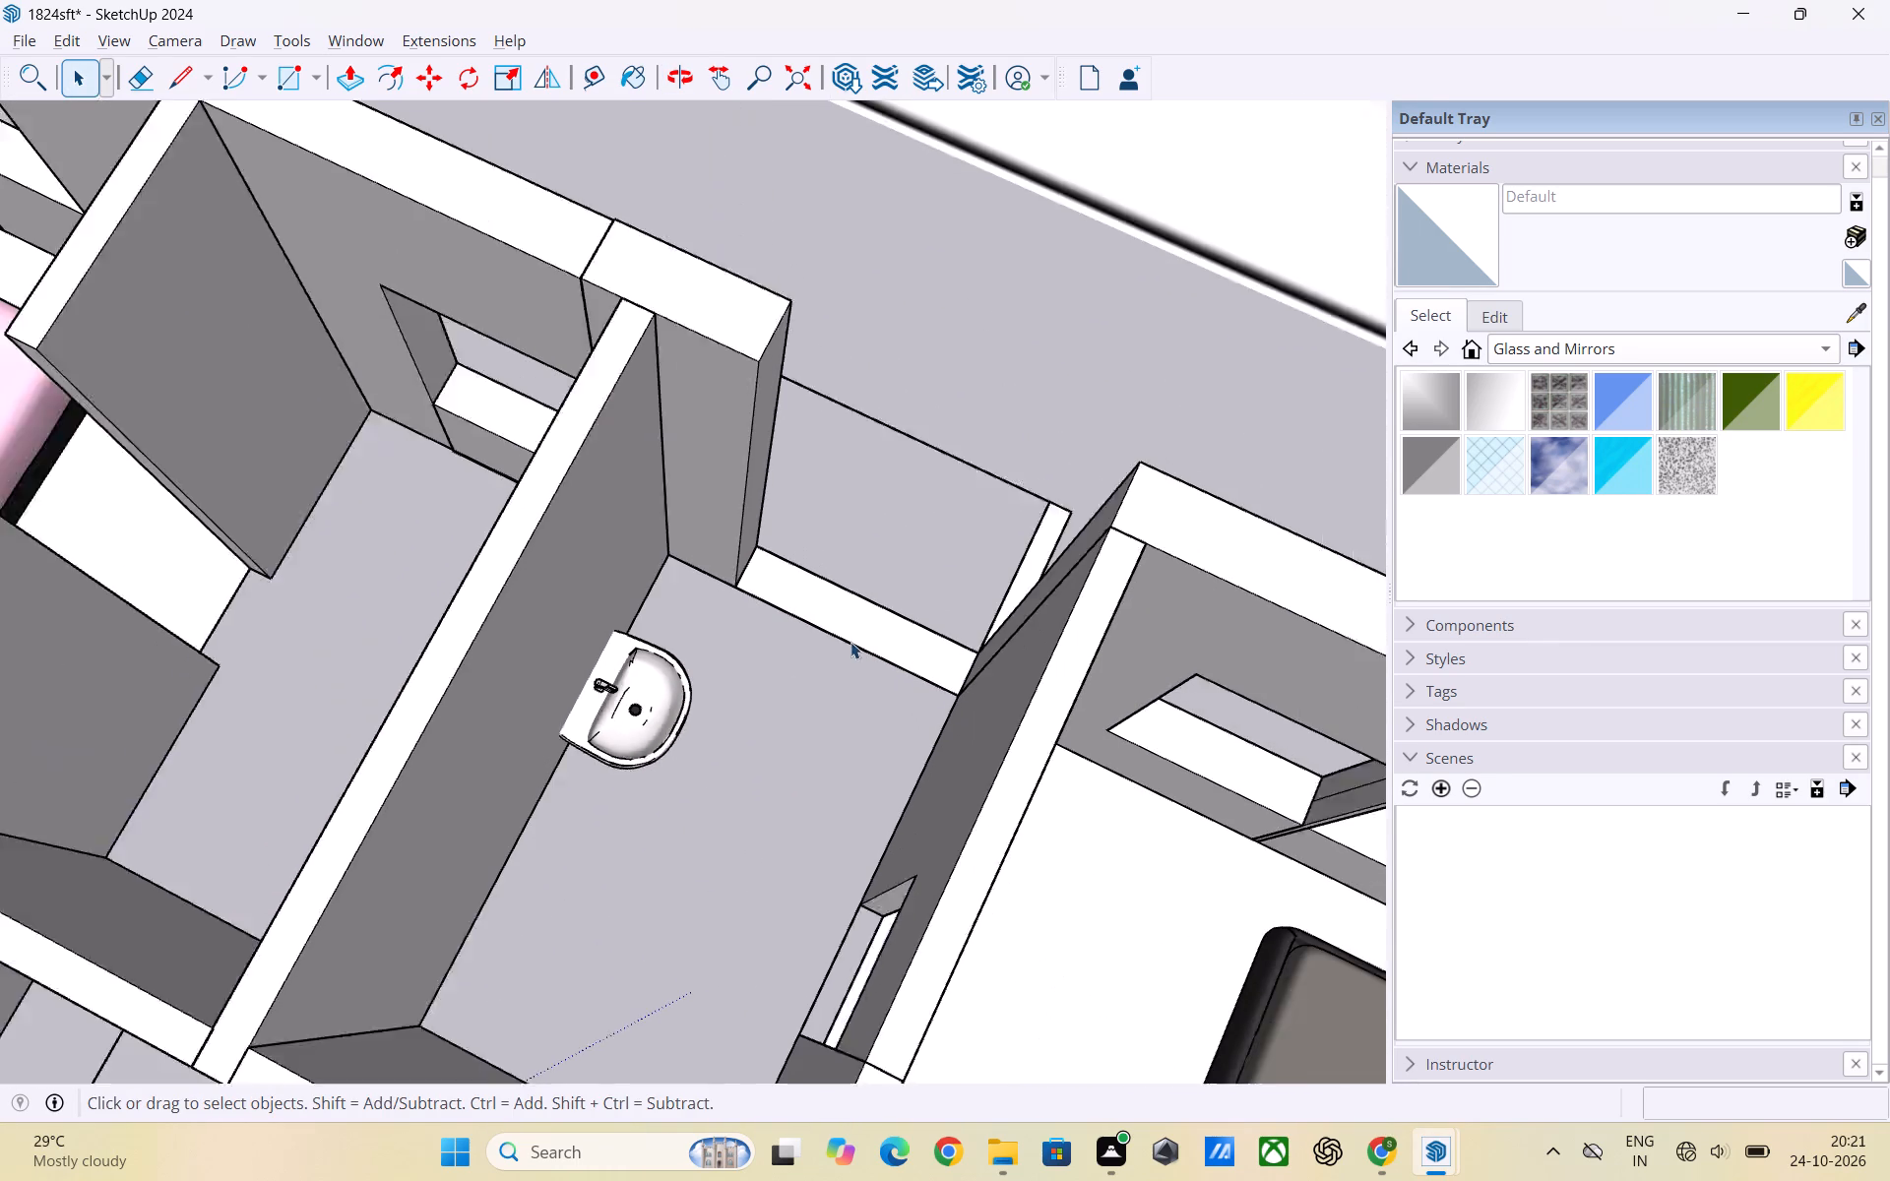
pyautogui.scroll(-1, 850, 642)
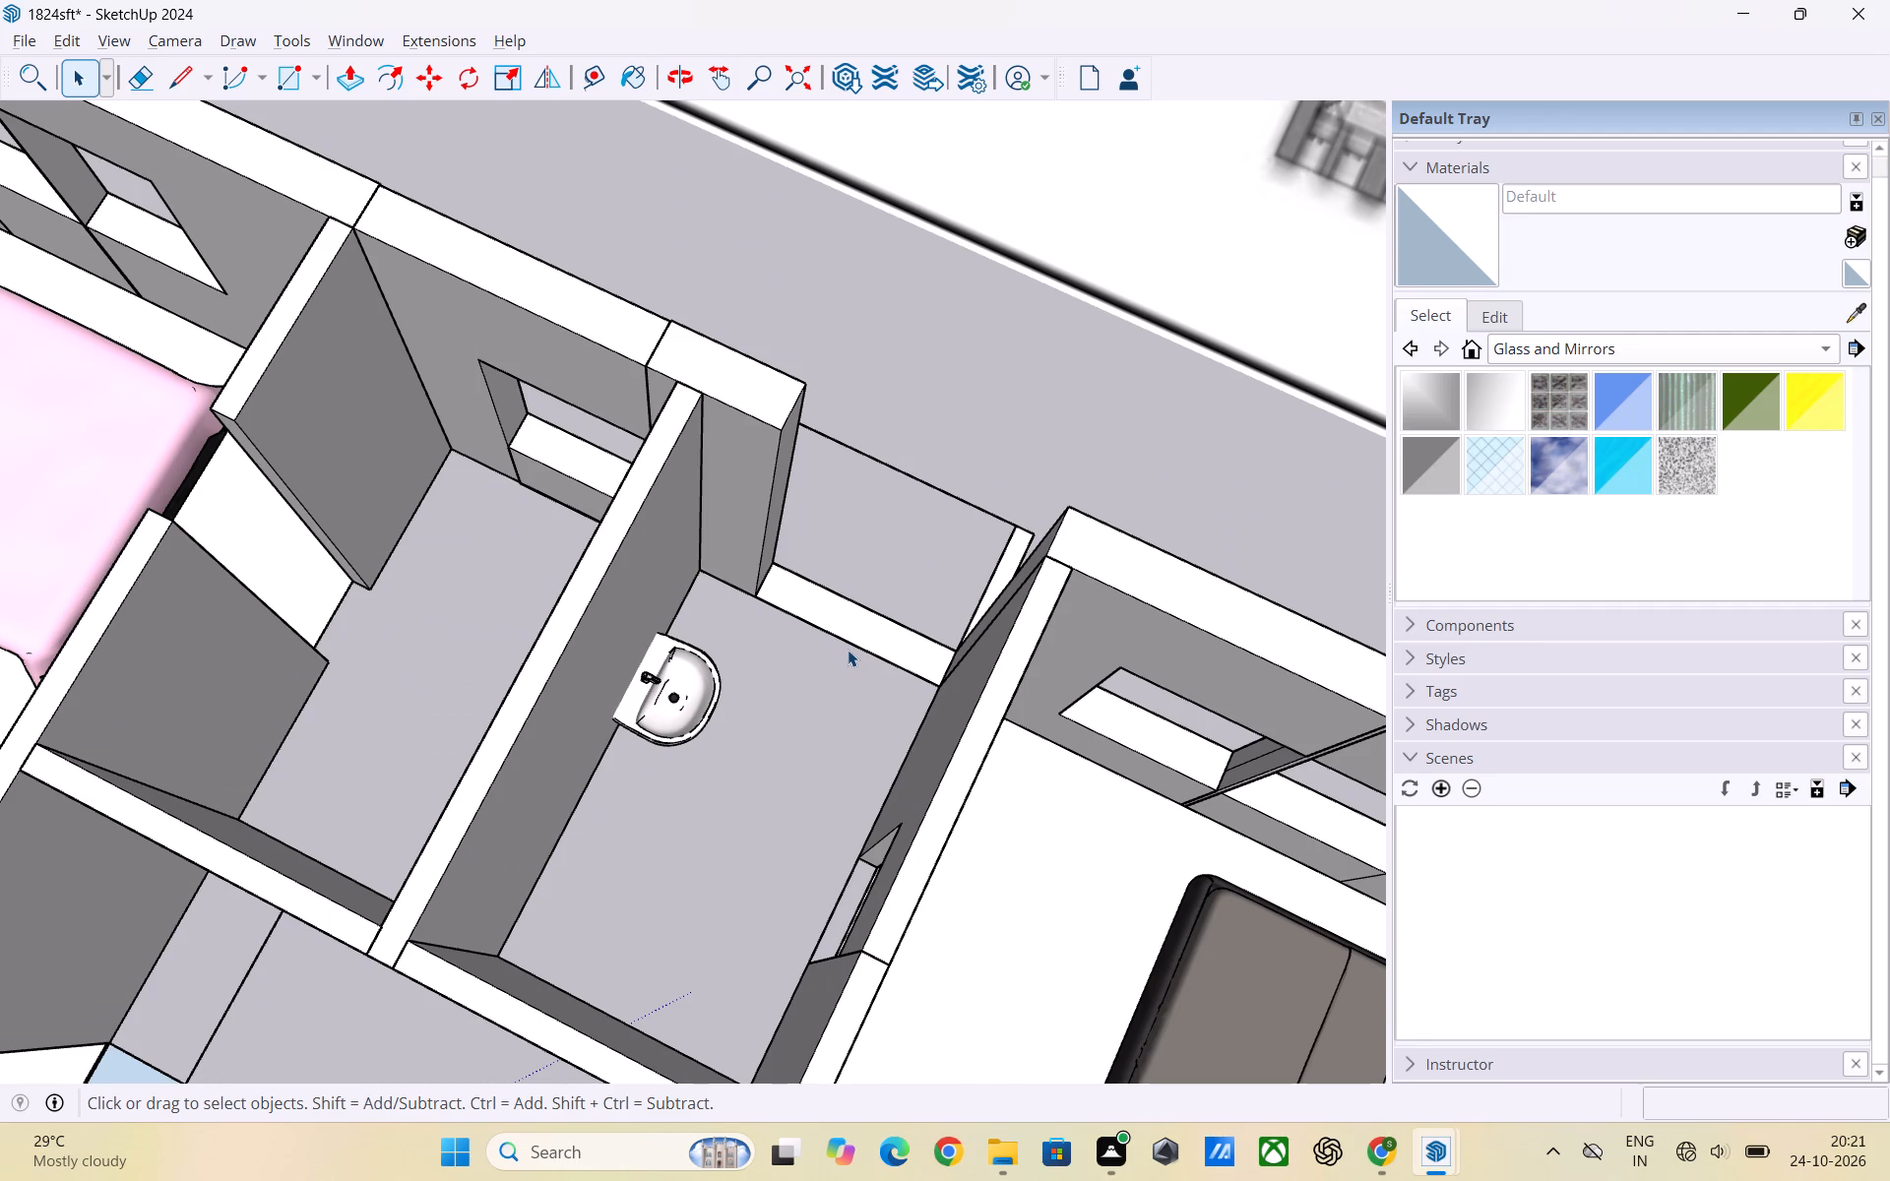
pyautogui.scroll(2, 884, 590)
pyautogui.moveTo(890, 592); pyautogui.dragTo(774, 649, button='middle')
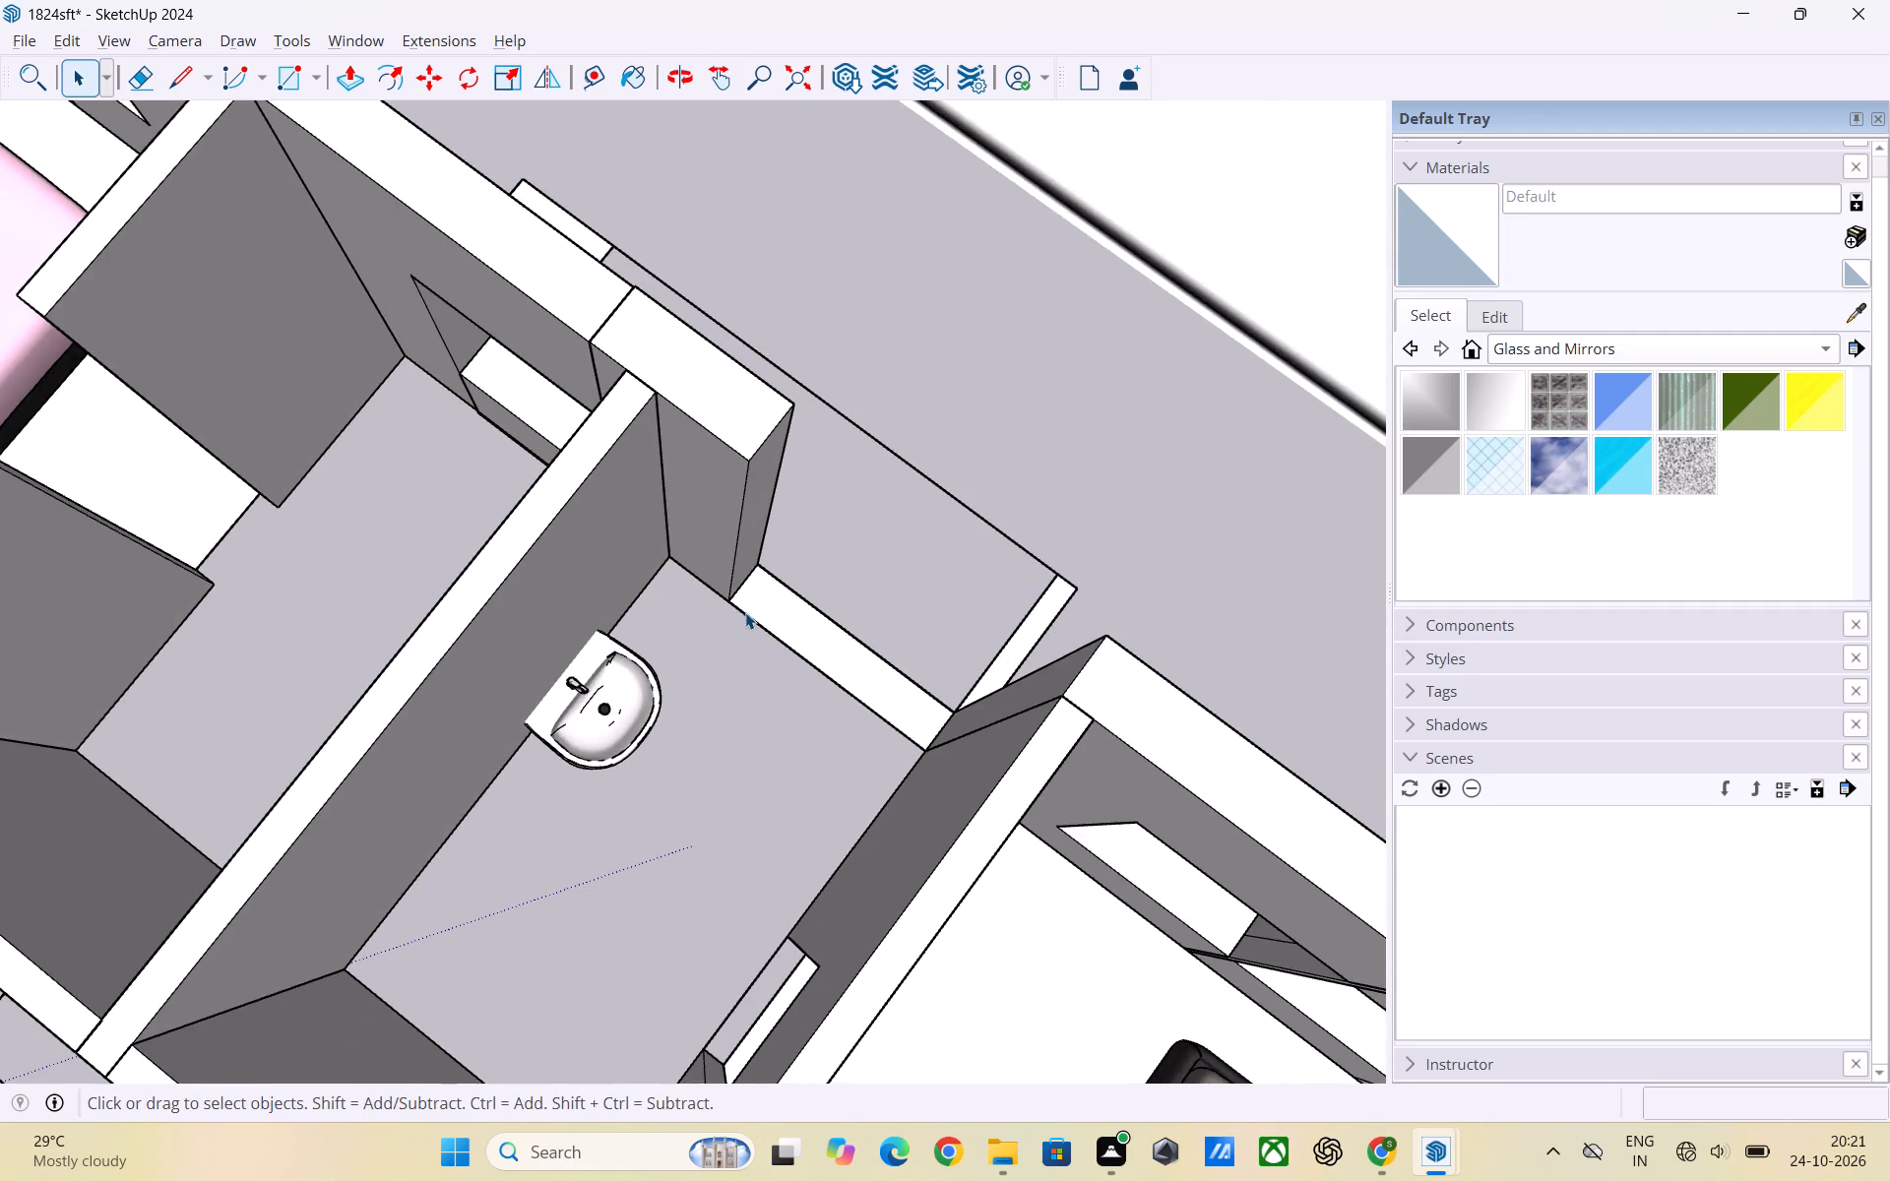
pyautogui.scroll(3, 749, 610)
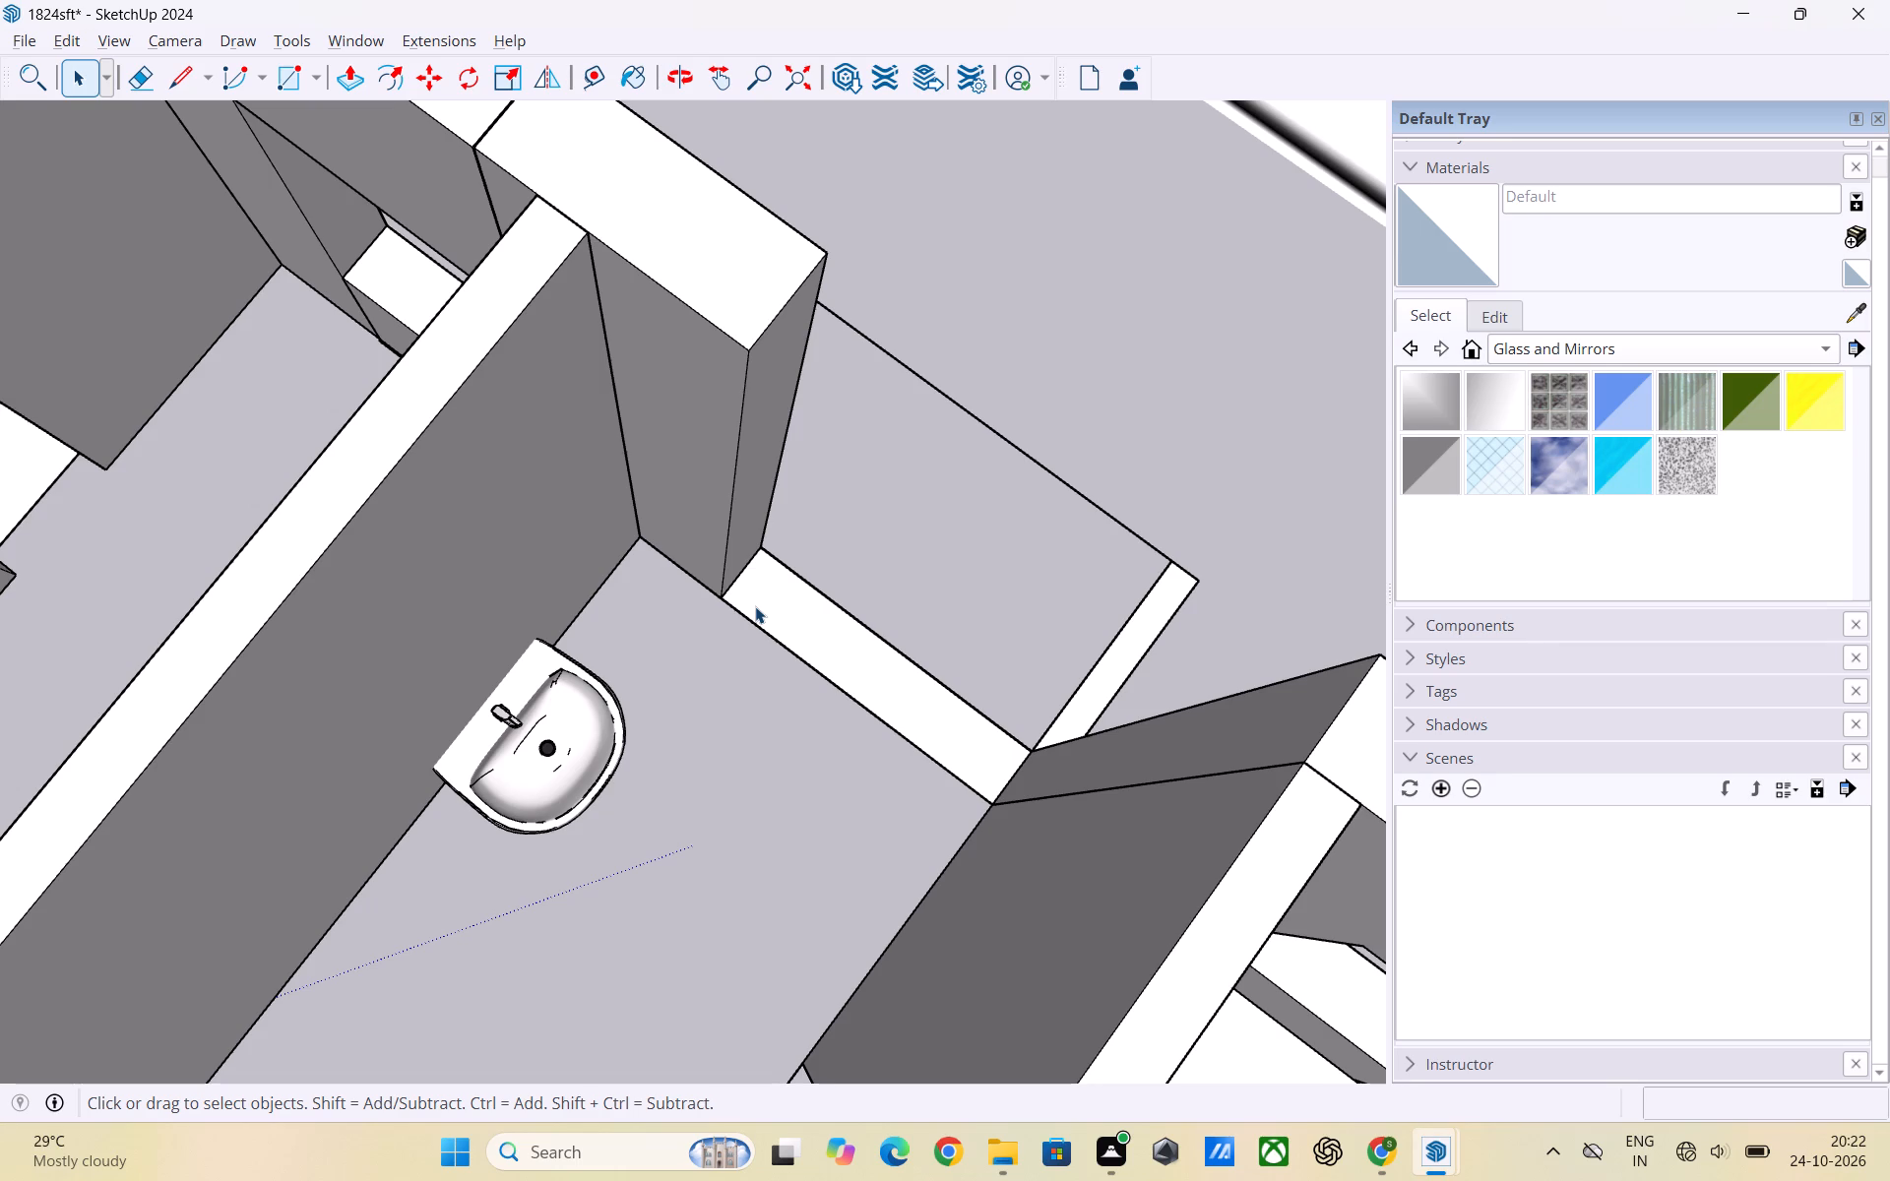
pyautogui.scroll(2, 755, 606)
pyautogui.scroll(-6, 755, 606)
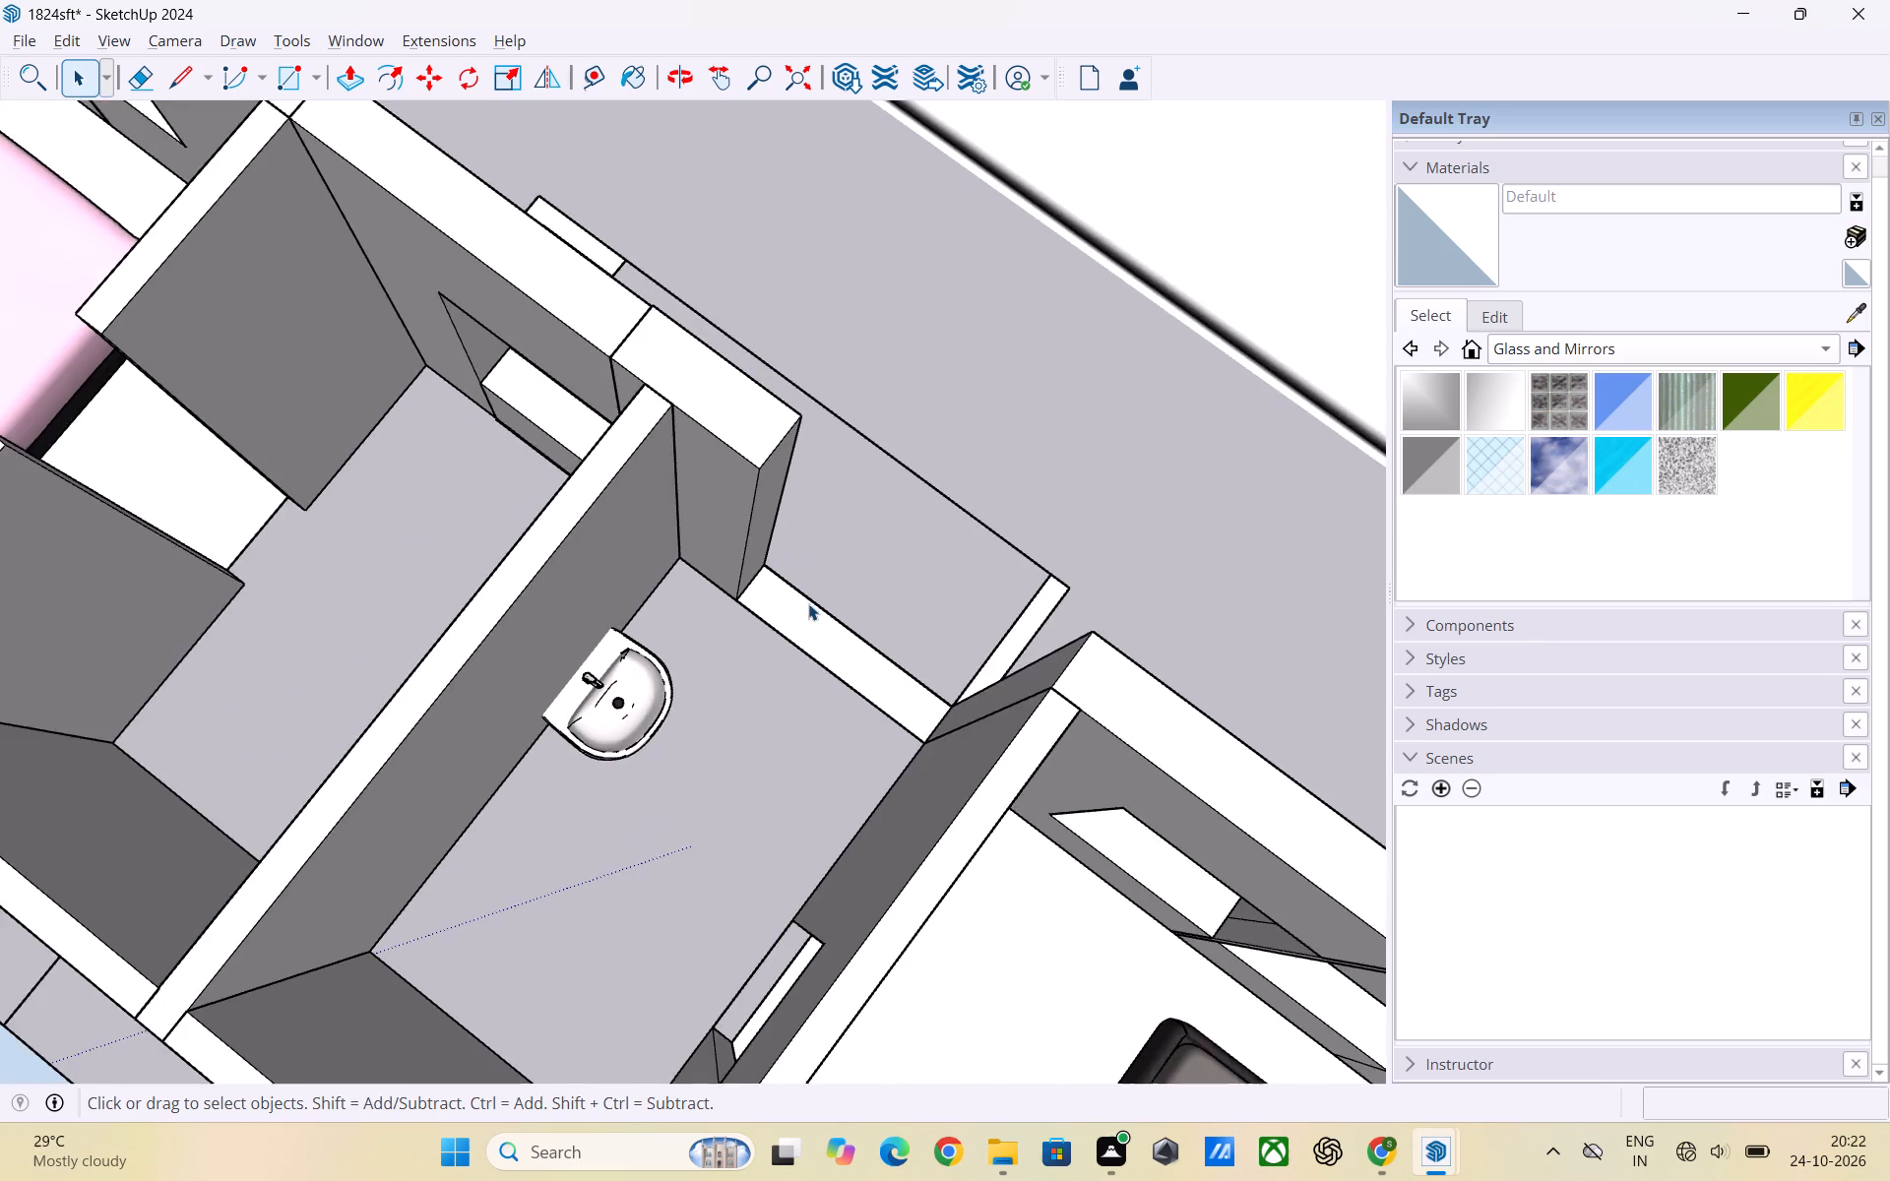
# Push/Pull the floor strip in the washbasin toilet's outer-wall gap up 9' to match the adjoining wall top.
pyautogui.moveTo(809, 603); pyautogui.dragTo(708, 558, button='middle')
pyautogui.scroll(3, 745, 618)
pyautogui.moveTo(814, 631); pyautogui.dragTo(891, 646, button='middle')
pyautogui.scroll(2, 915, 673)
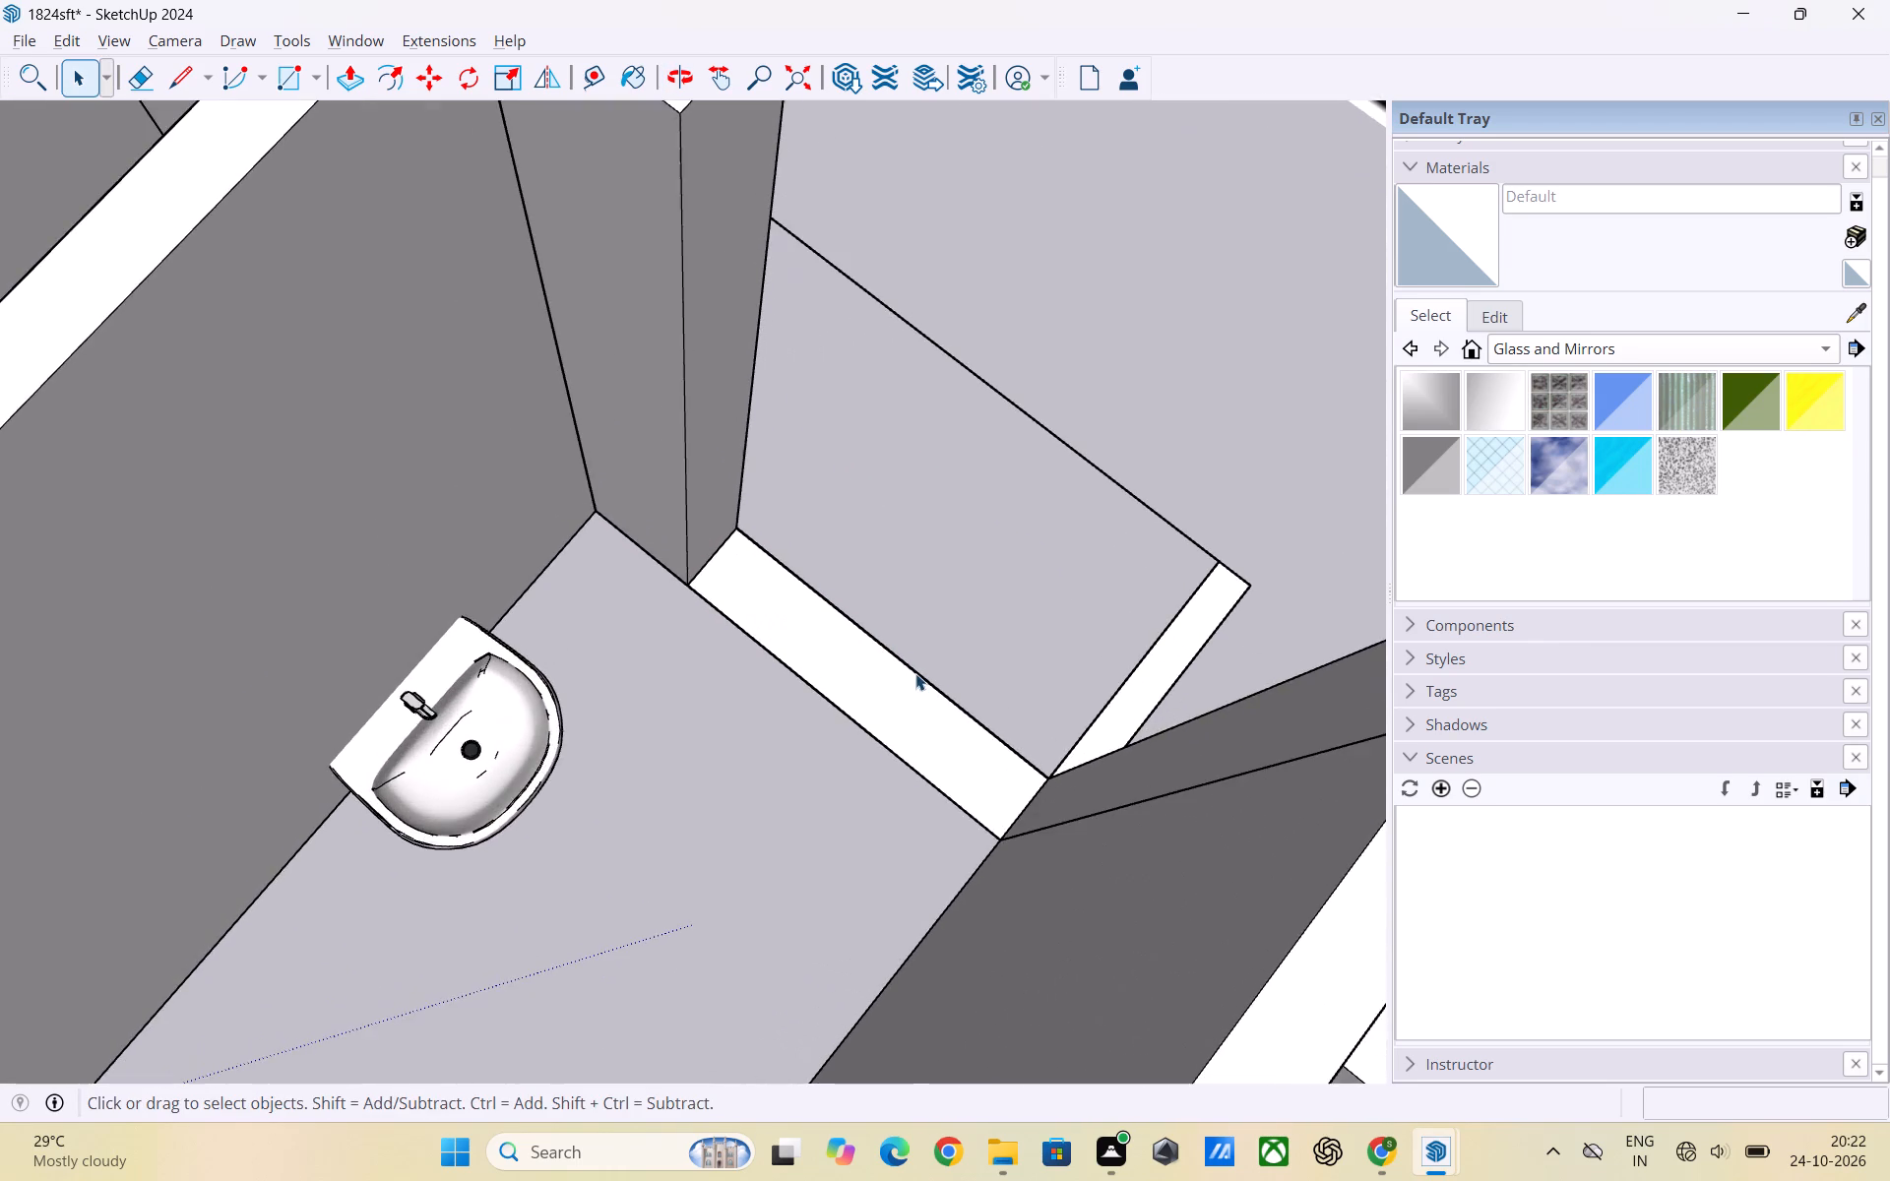
pyautogui.moveTo(914, 689); pyautogui.dragTo(740, 716, button='middle')
pyautogui.click(778, 635)
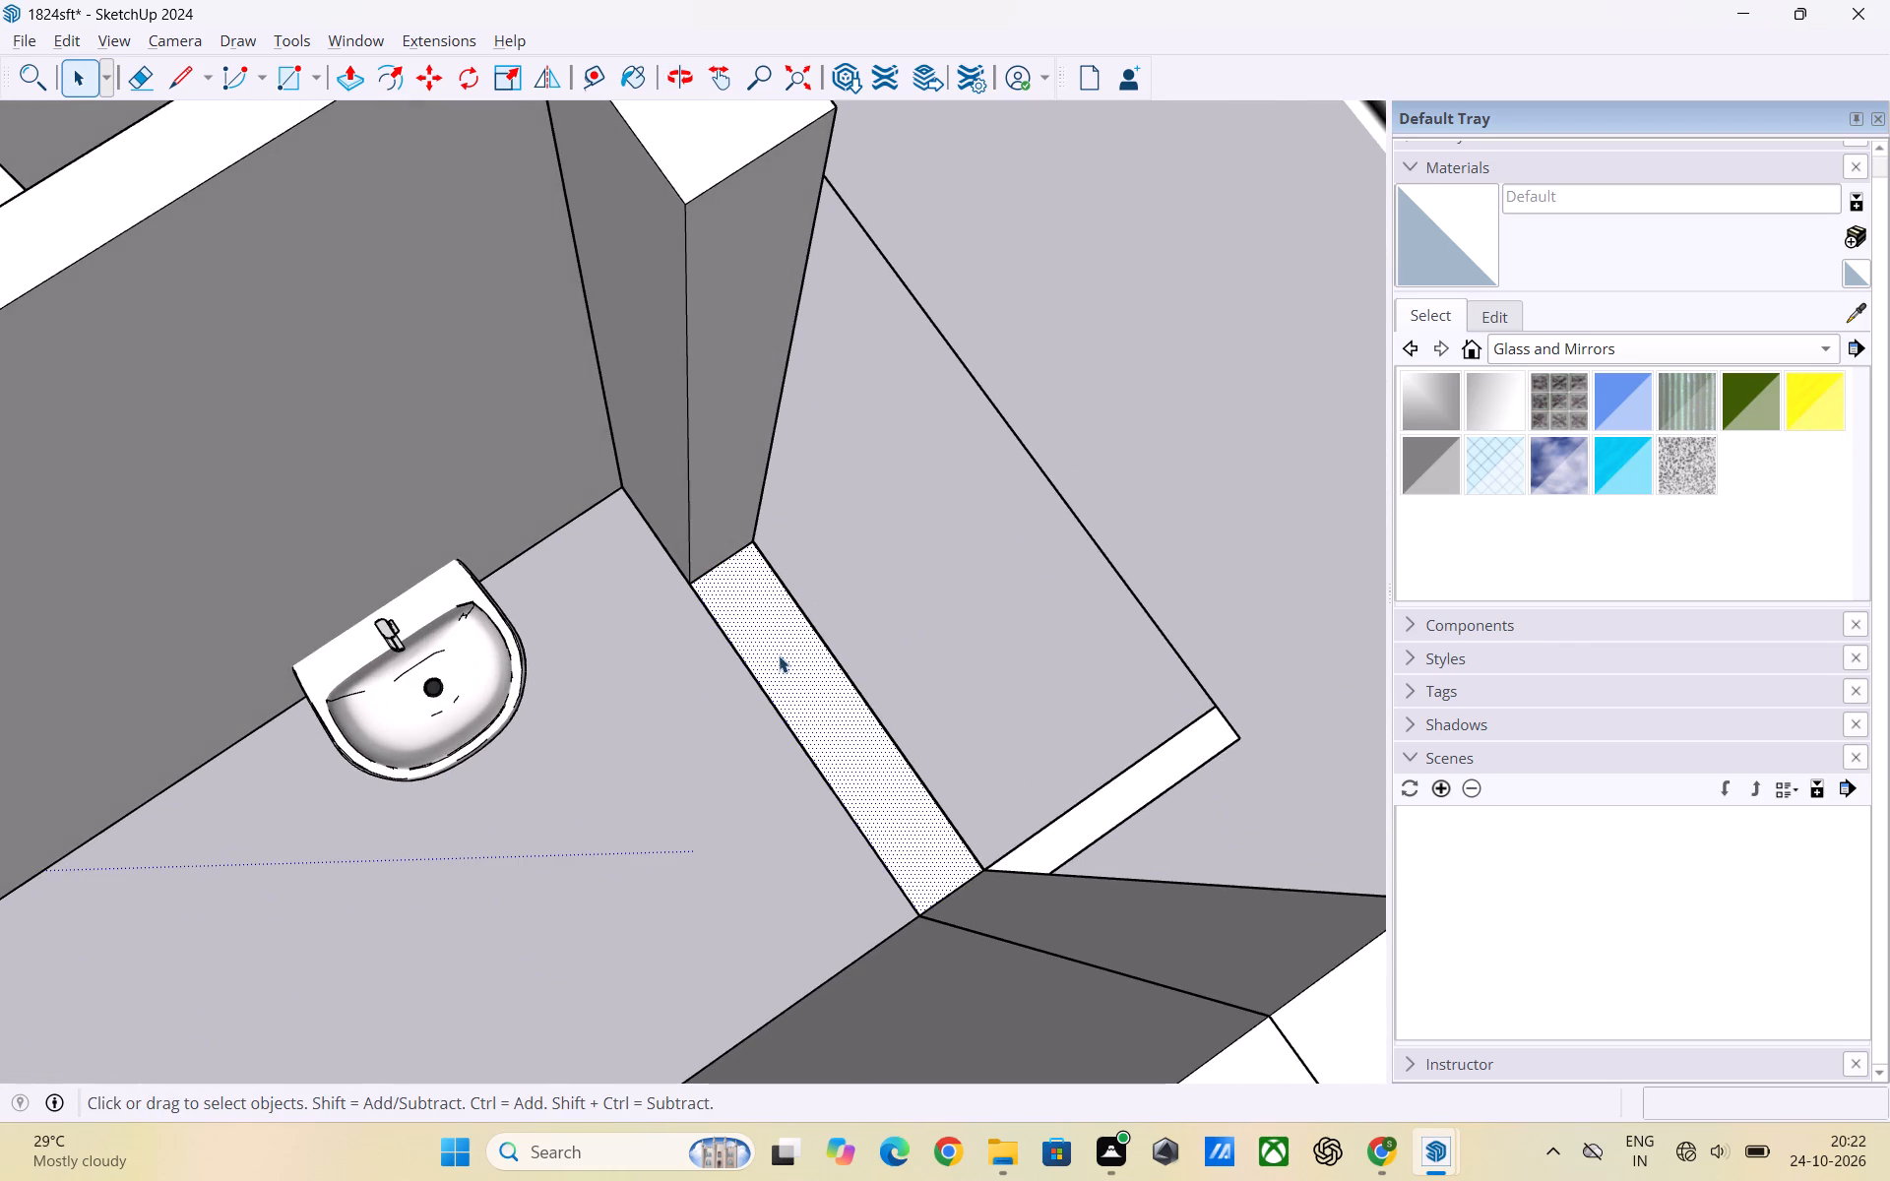
pyautogui.scroll(-7, 802, 666)
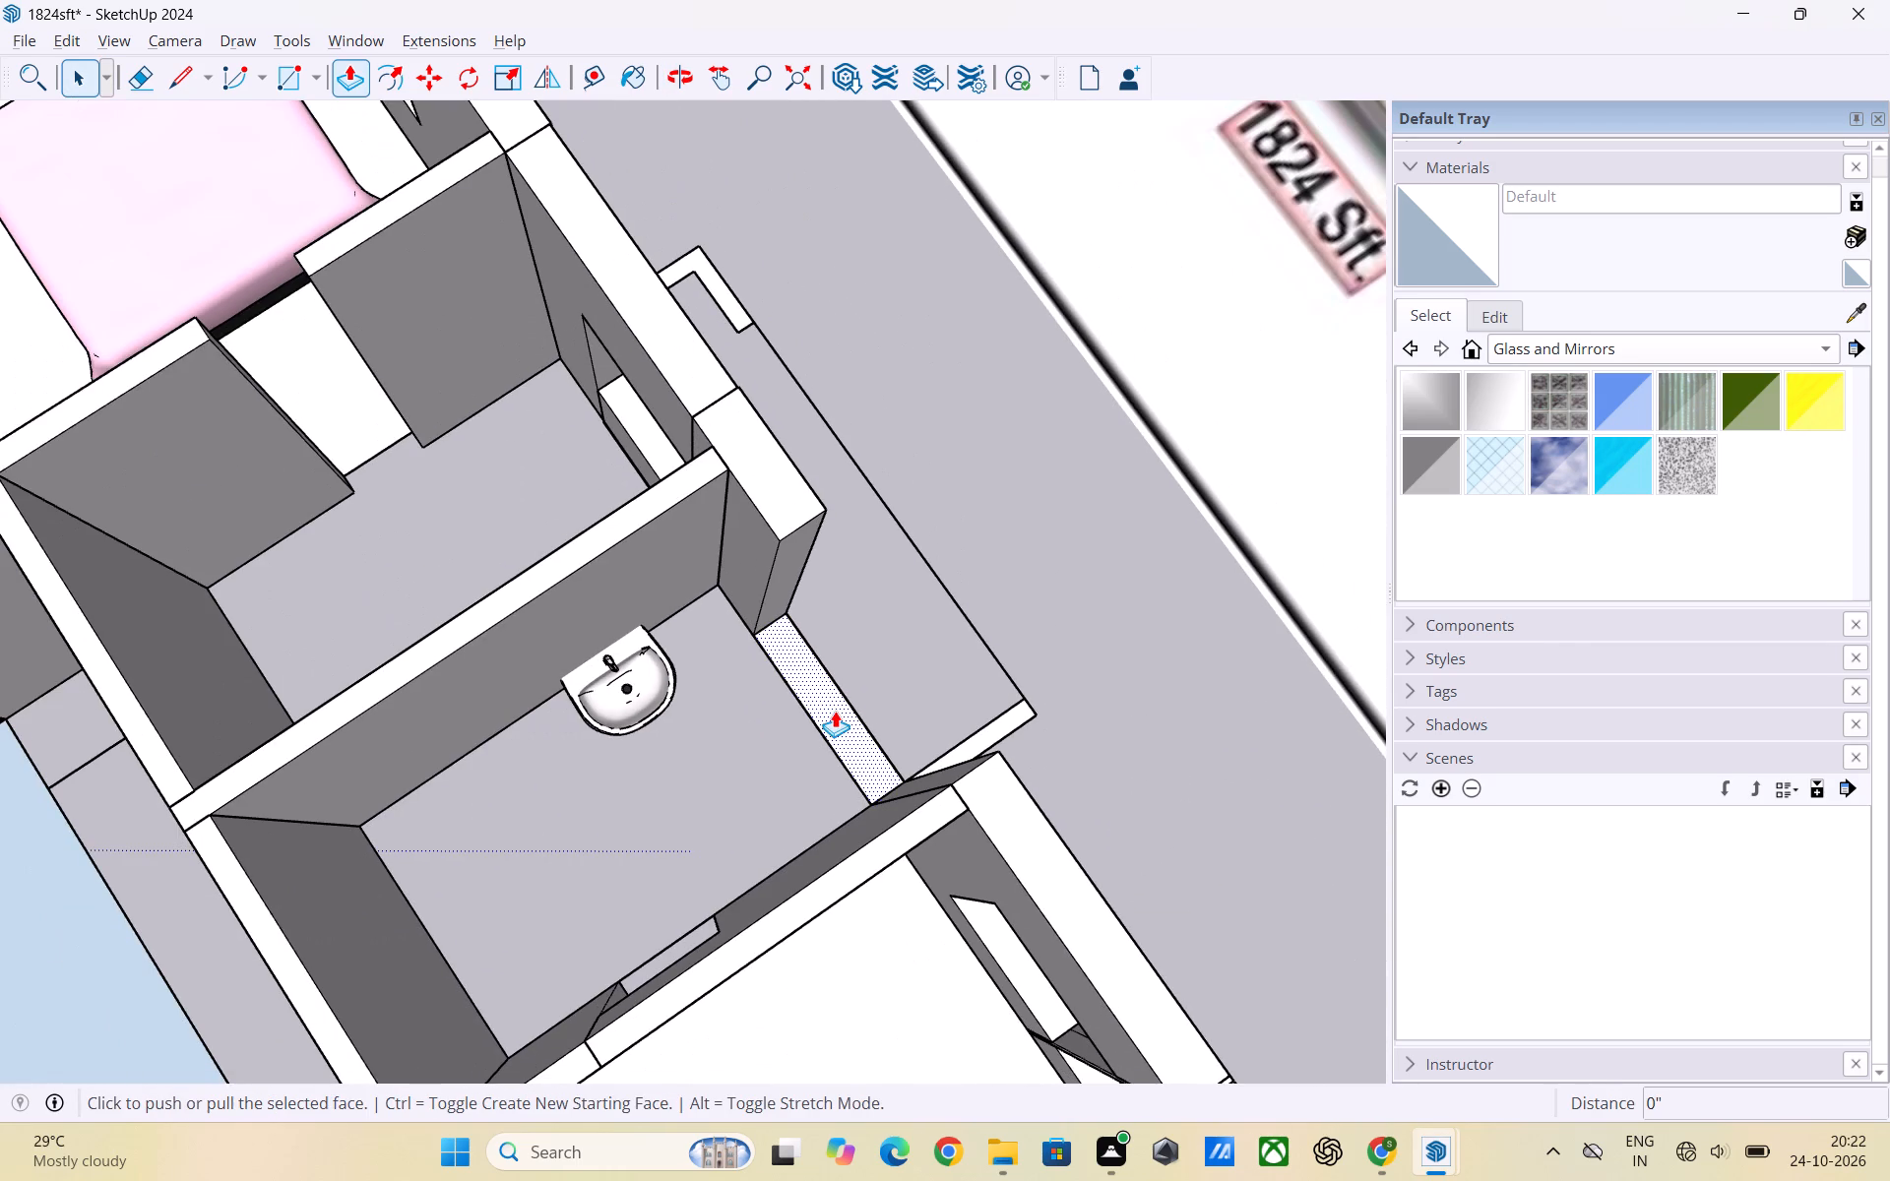
pyautogui.press('p')
pyautogui.click(835, 711)
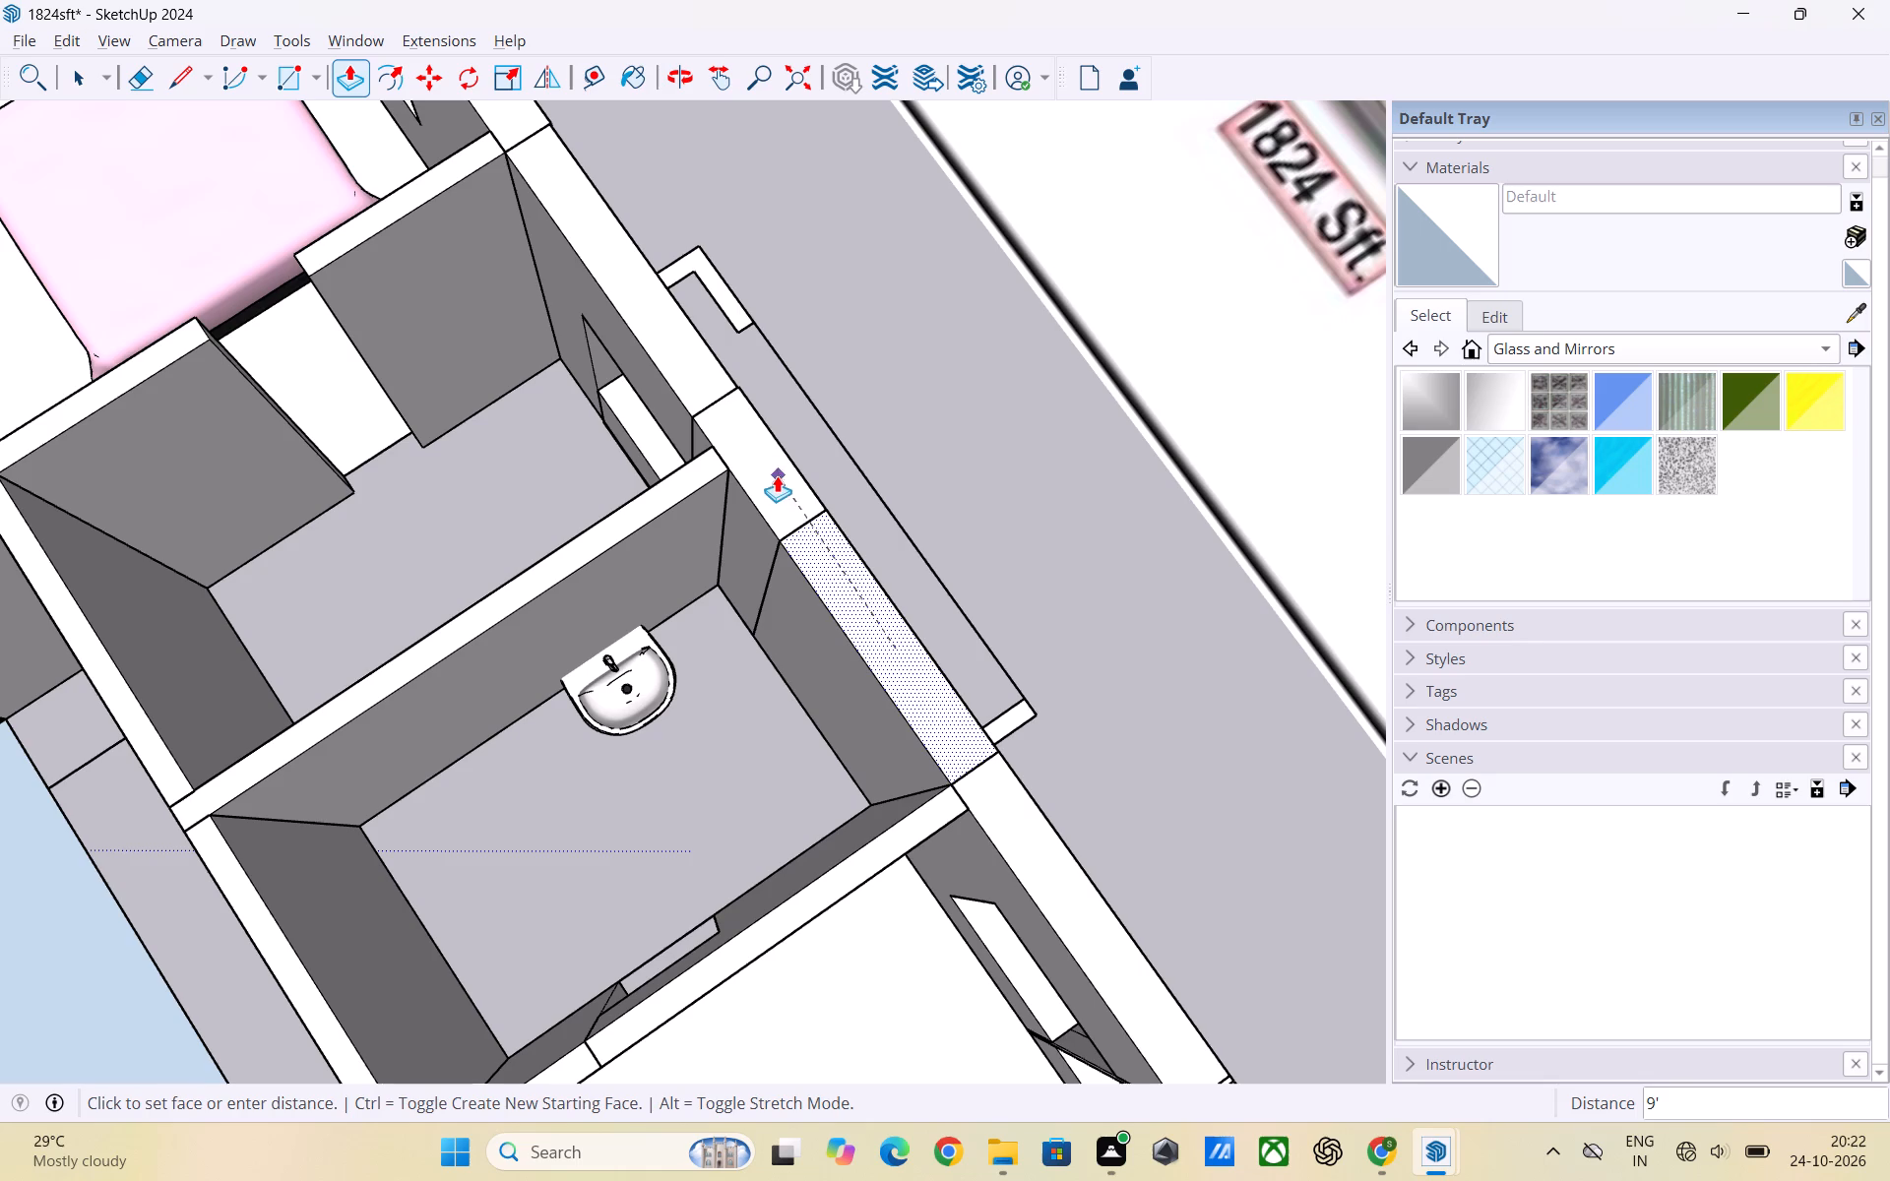
pyautogui.click(776, 467)
pyautogui.press('space')
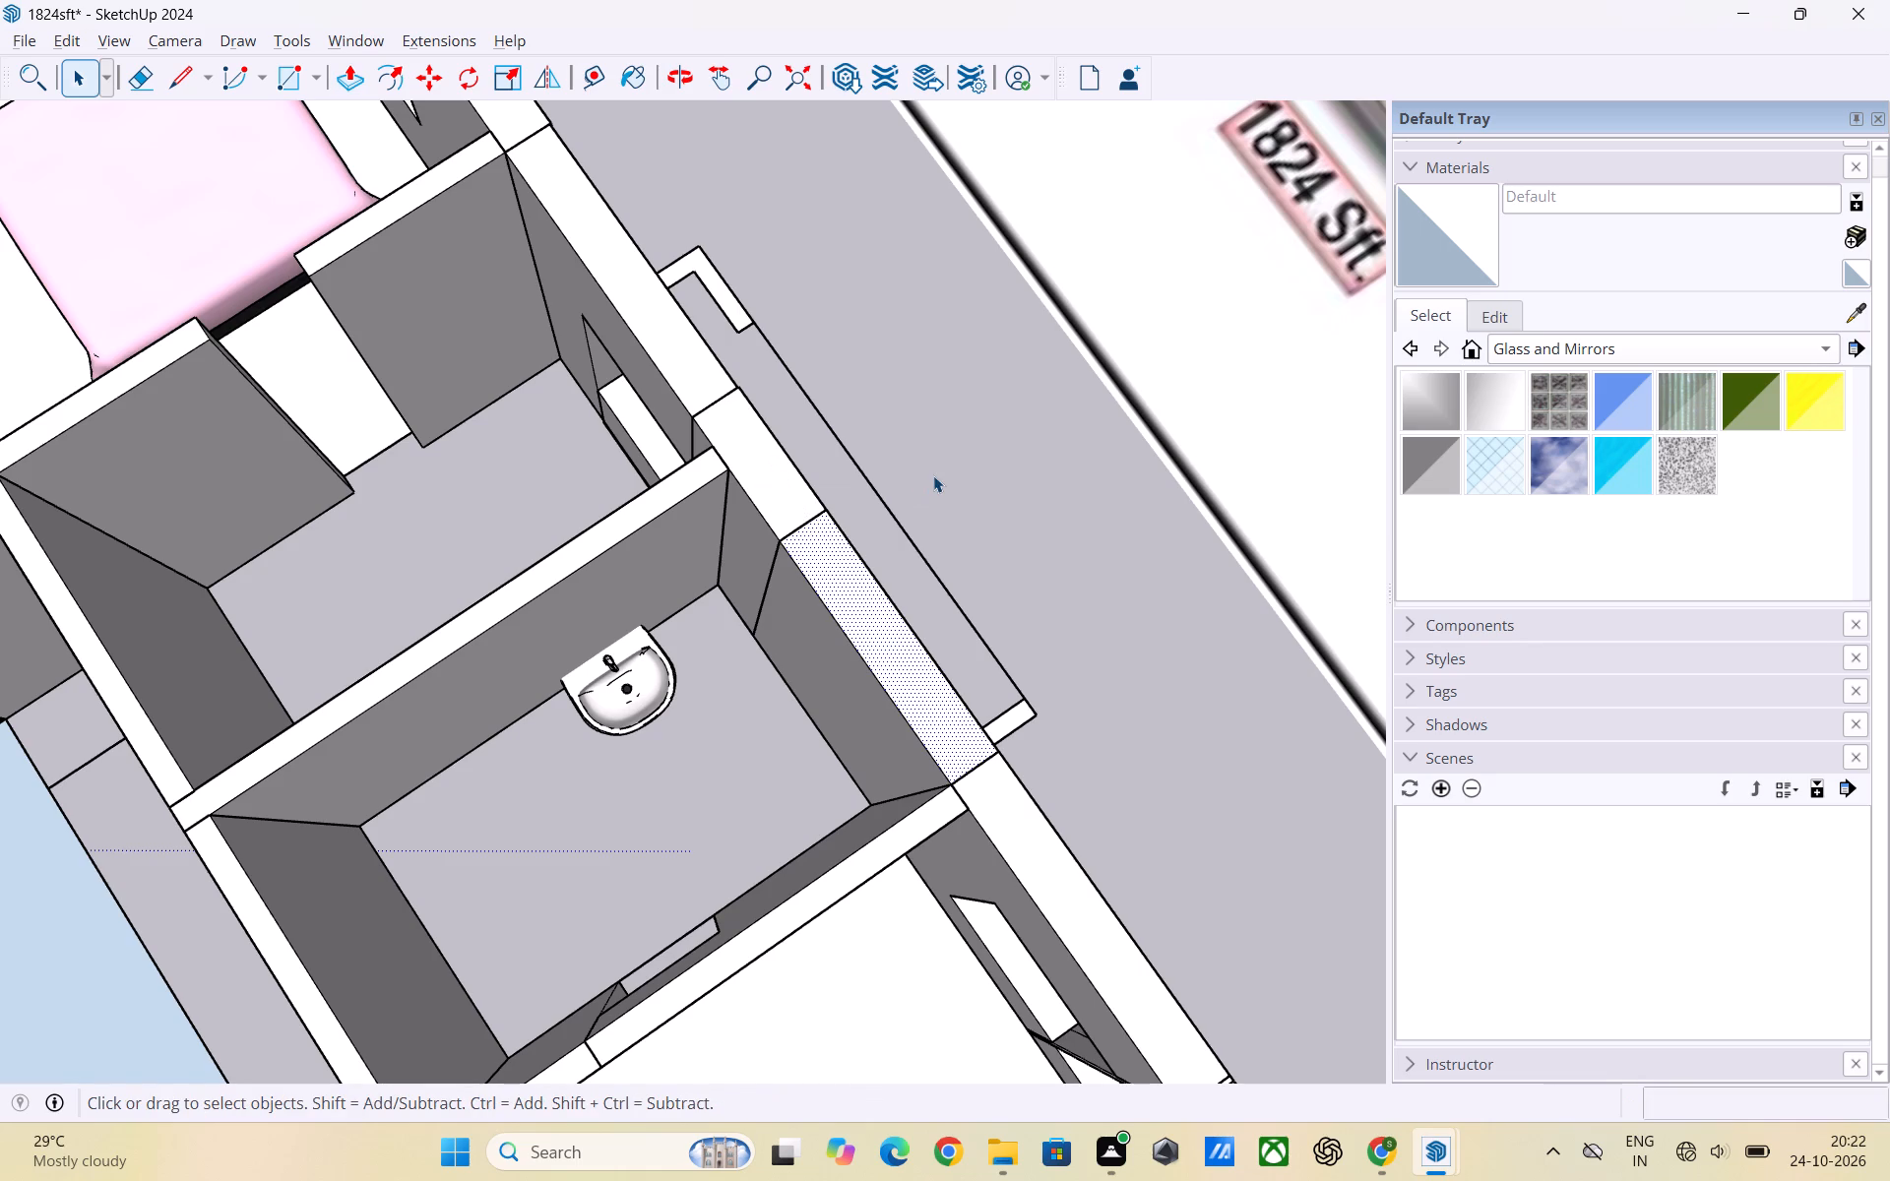
pyautogui.click(933, 475)
# Examine the filled outer wall of the washbasin toilet from above and outside, along with the outlined duct area and neighbouring window.
pyautogui.scroll(-5, 959, 520)
pyautogui.moveTo(983, 558); pyautogui.dragTo(650, 591, button='middle')
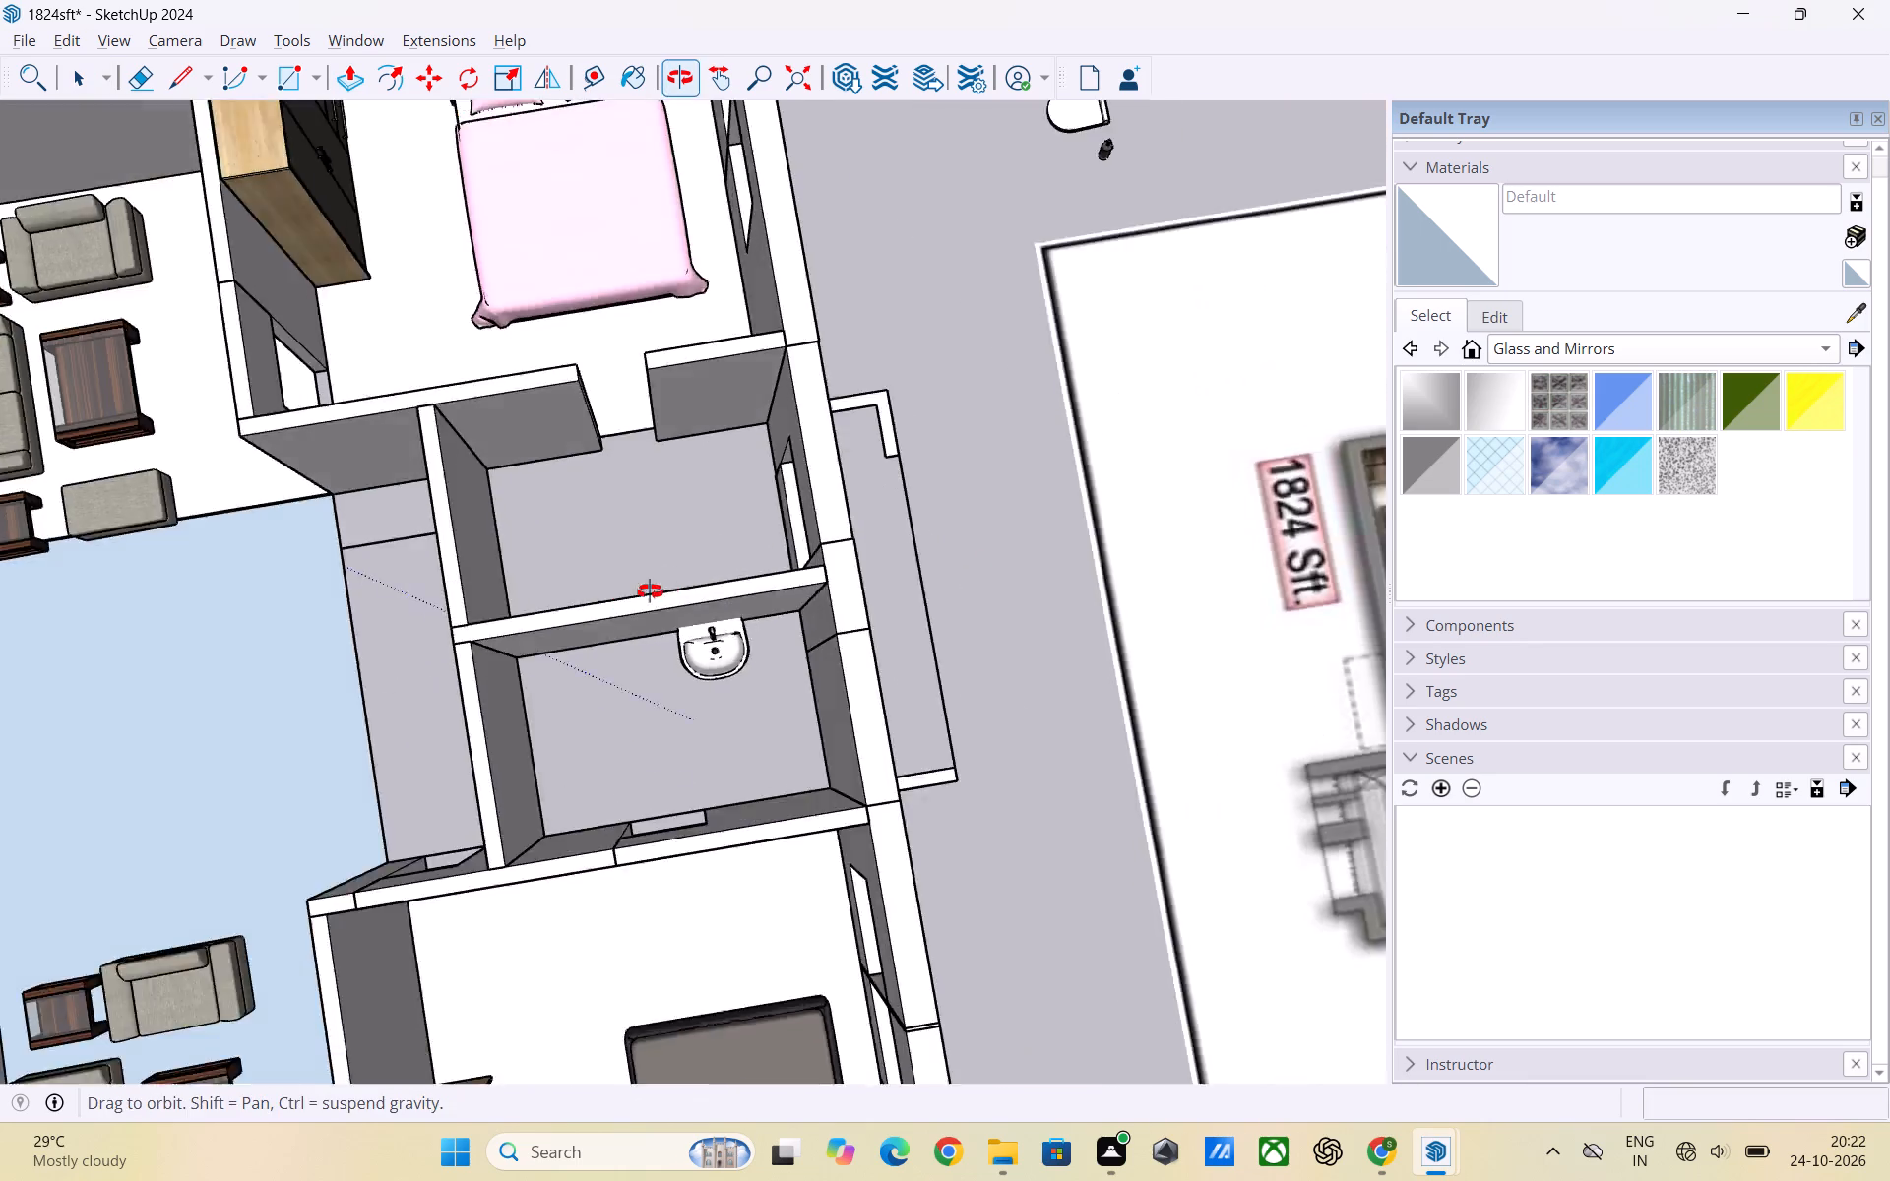
pyautogui.moveTo(650, 591); pyautogui.dragTo(613, 573, button='middle')
pyautogui.scroll(-2, 1089, 624)
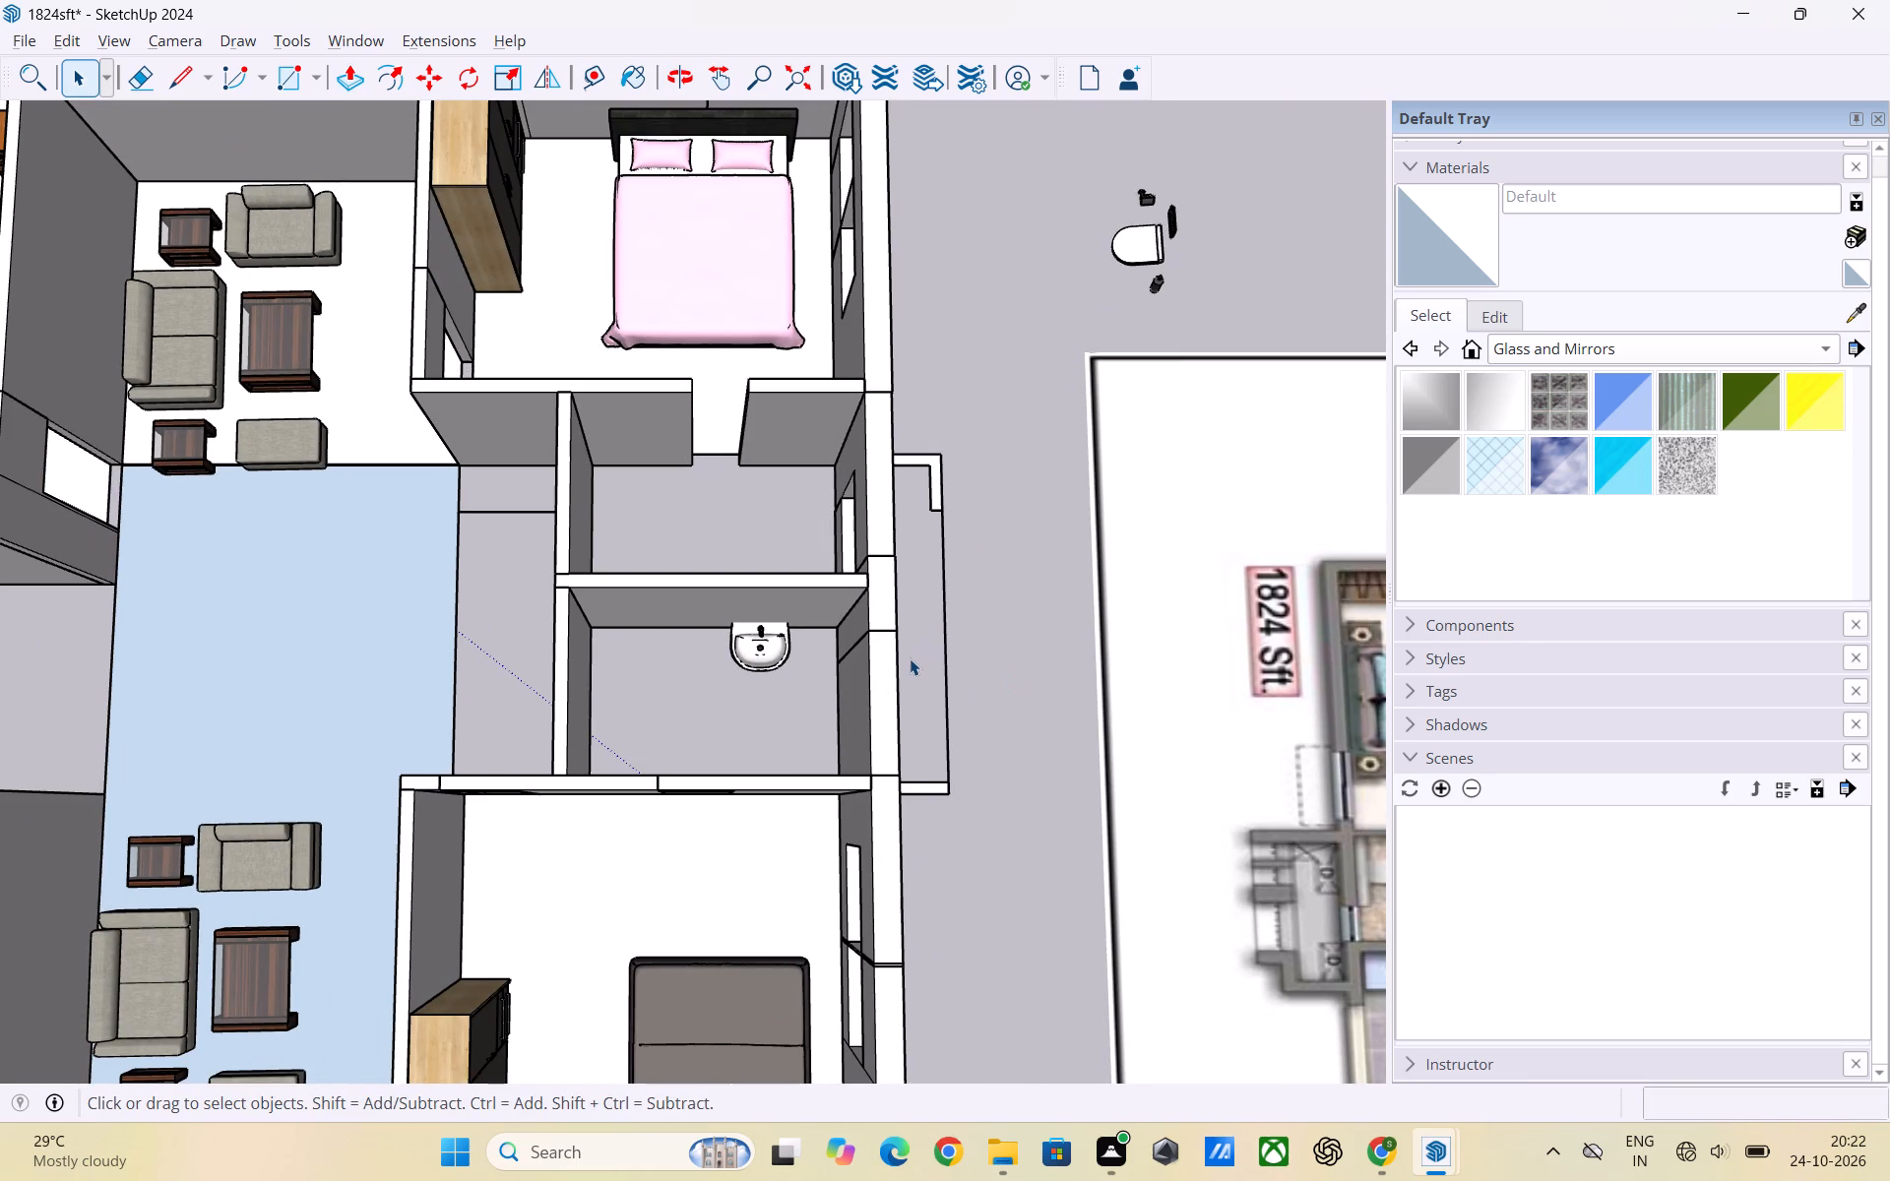
pyautogui.scroll(2, 889, 600)
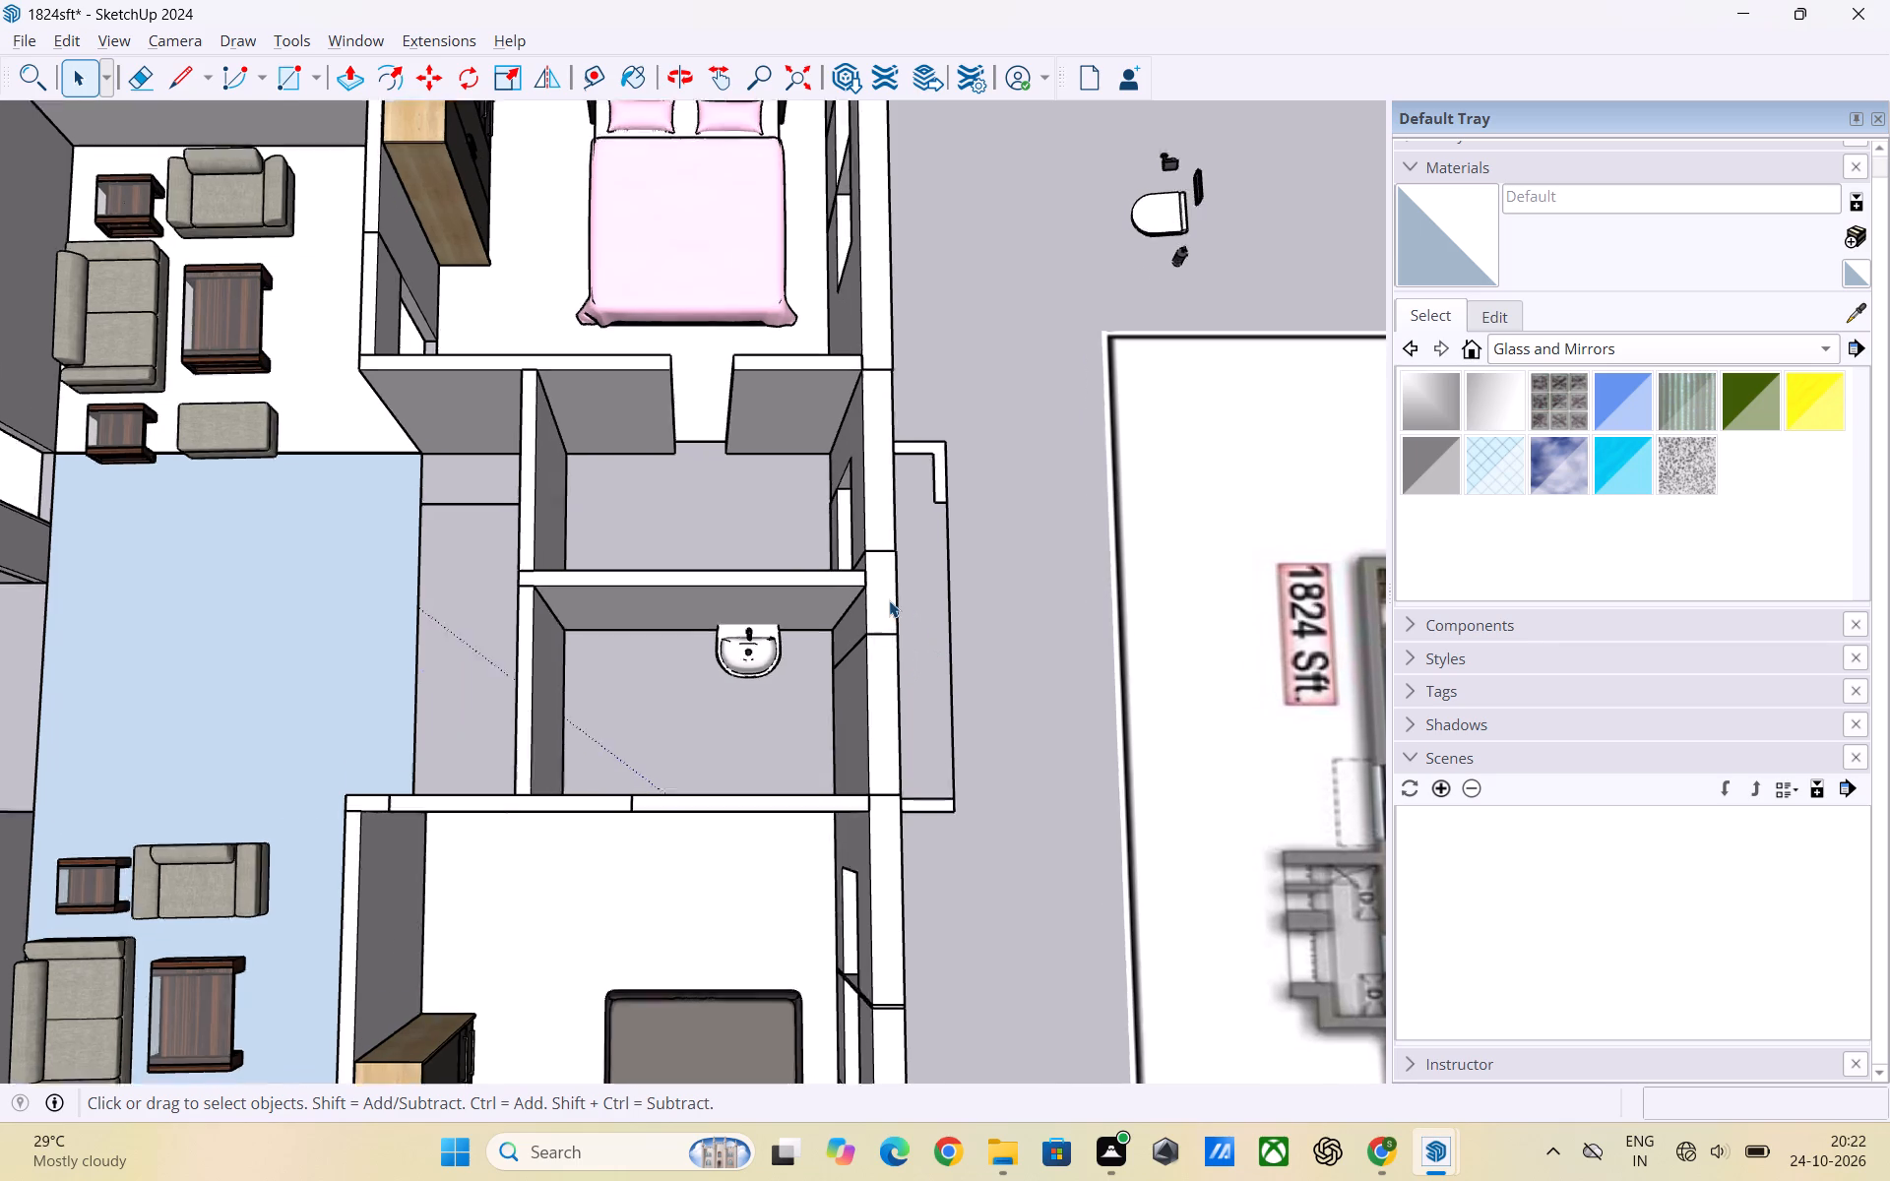
pyautogui.scroll(3, 889, 600)
pyautogui.moveTo(917, 657); pyautogui.dragTo(567, 669, button='middle')
pyautogui.scroll(2, 783, 657)
pyautogui.moveTo(777, 728); pyautogui.dragTo(902, 709, button='middle')
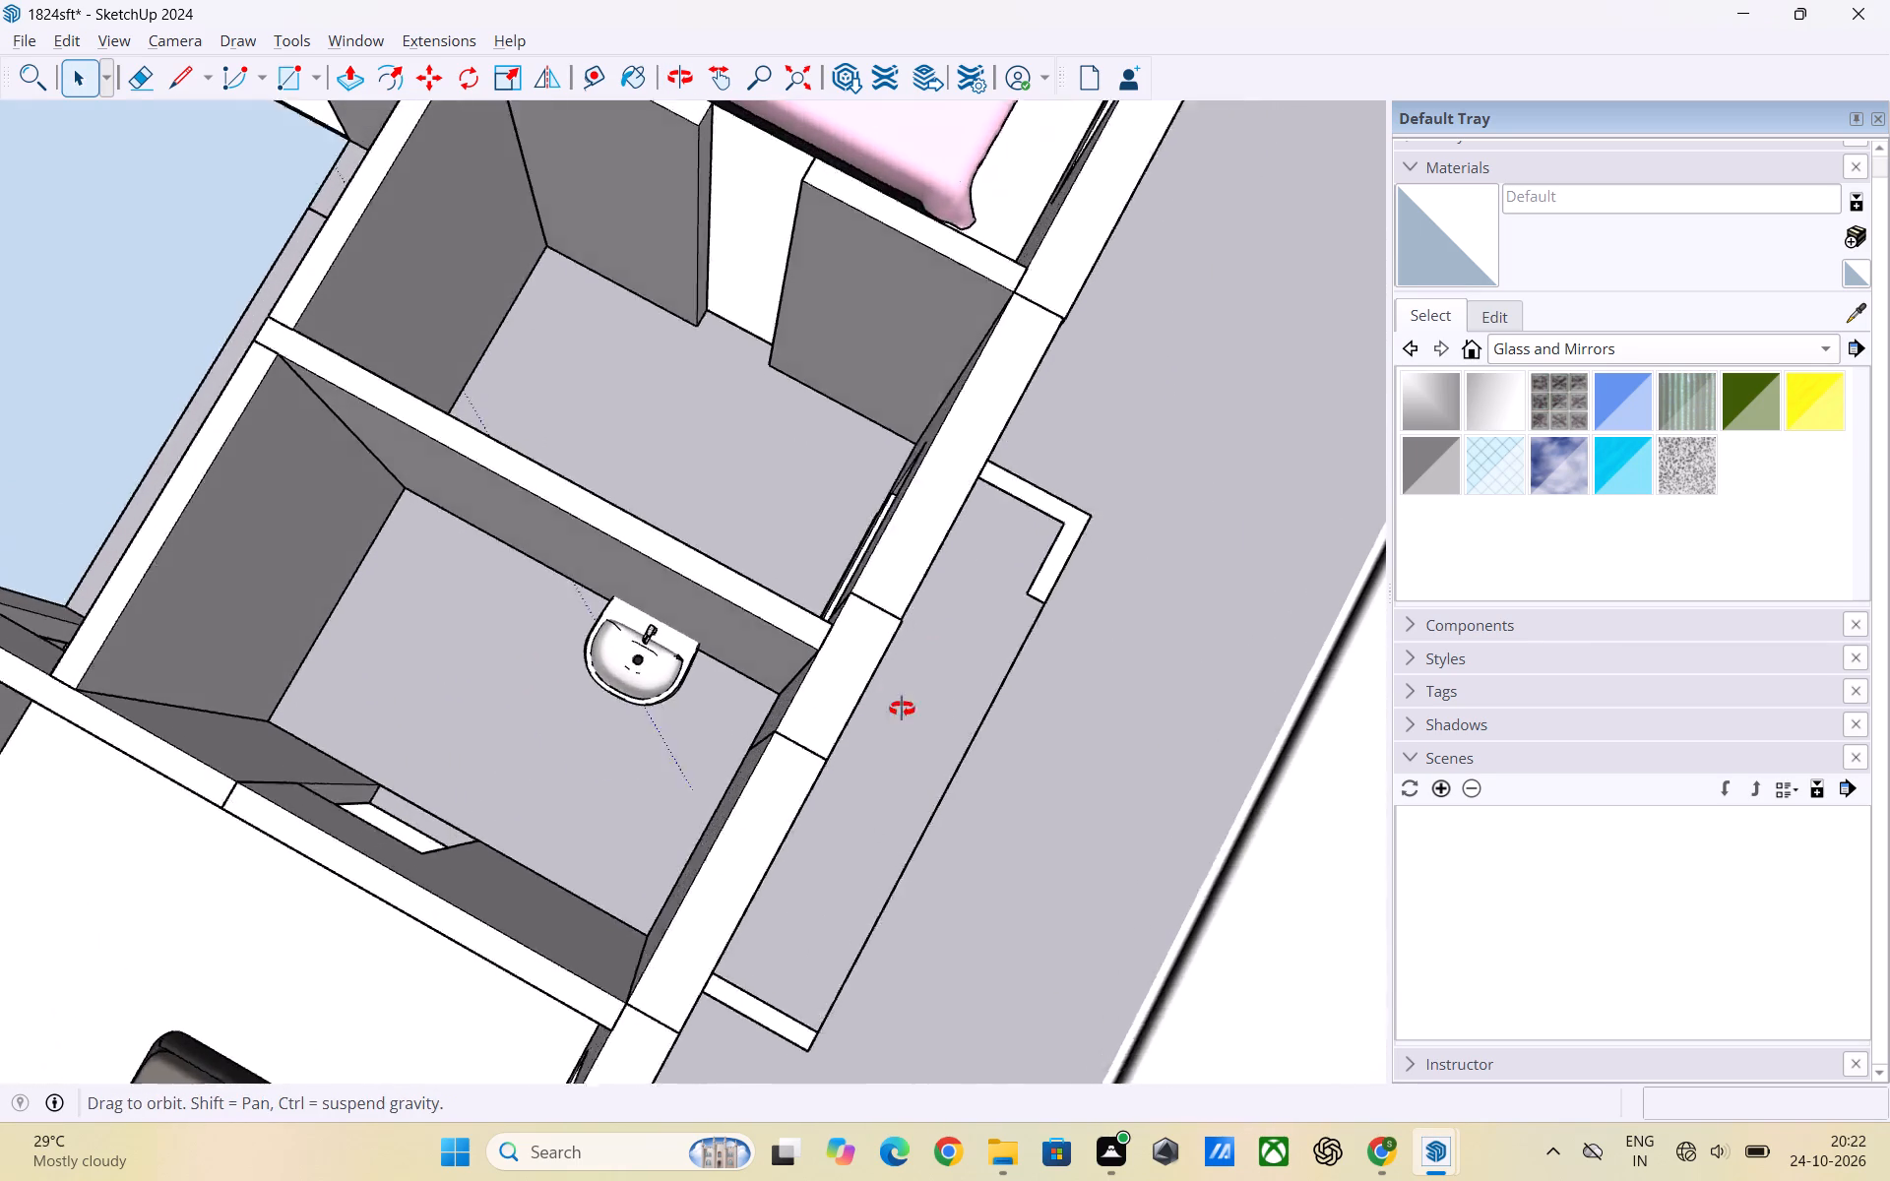
pyautogui.moveTo(902, 709); pyautogui.dragTo(987, 625, button='middle')
pyautogui.scroll(3, 813, 649)
pyautogui.moveTo(935, 674); pyautogui.dragTo(567, 593, button='middle')
pyautogui.scroll(2, 657, 655)
pyautogui.scroll(-1, 685, 670)
pyautogui.moveTo(685, 670); pyautogui.dragTo(663, 670, button='middle')
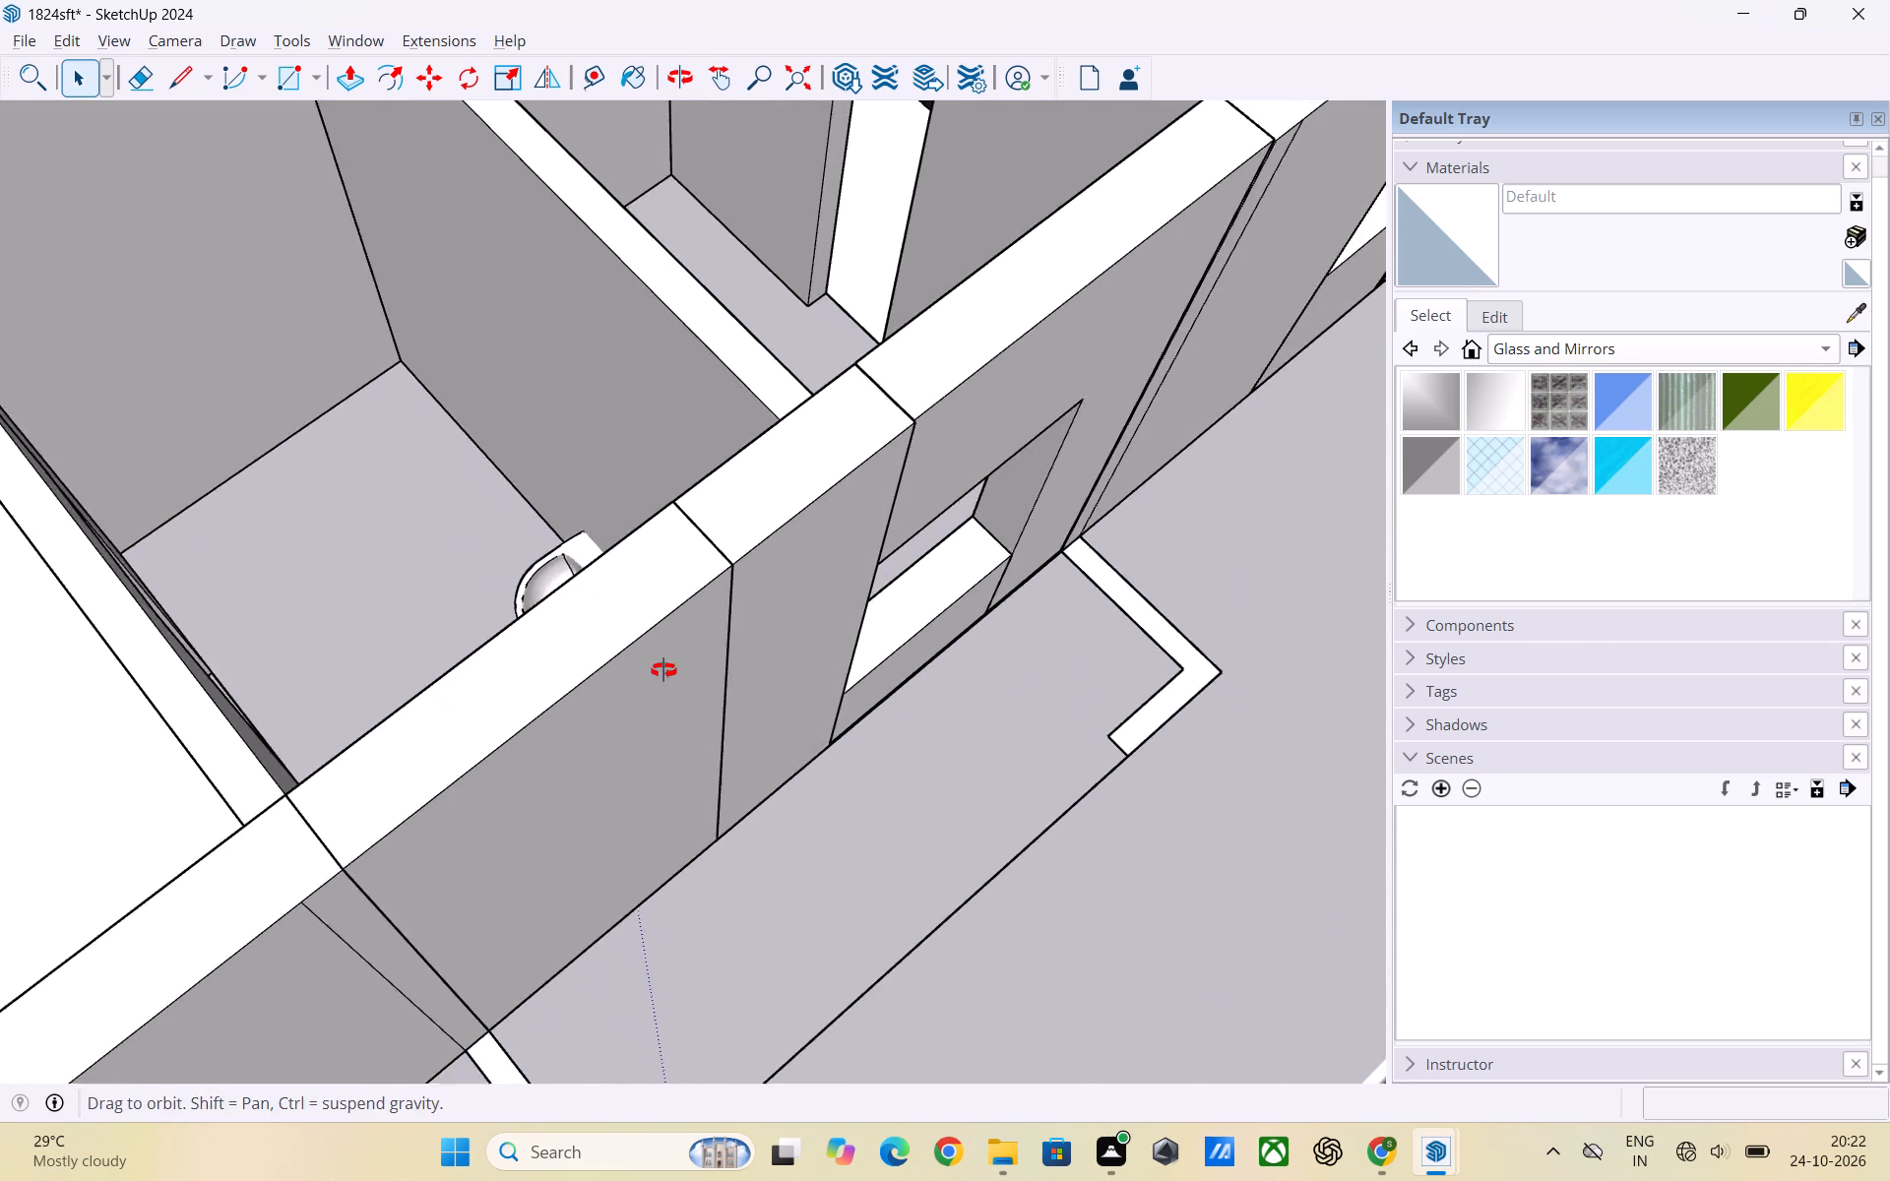
pyautogui.moveTo(663, 670); pyautogui.dragTo(539, 515, button='middle')
pyautogui.scroll(-3, 750, 630)
pyautogui.scroll(1, 832, 677)
pyautogui.scroll(-3, 887, 670)
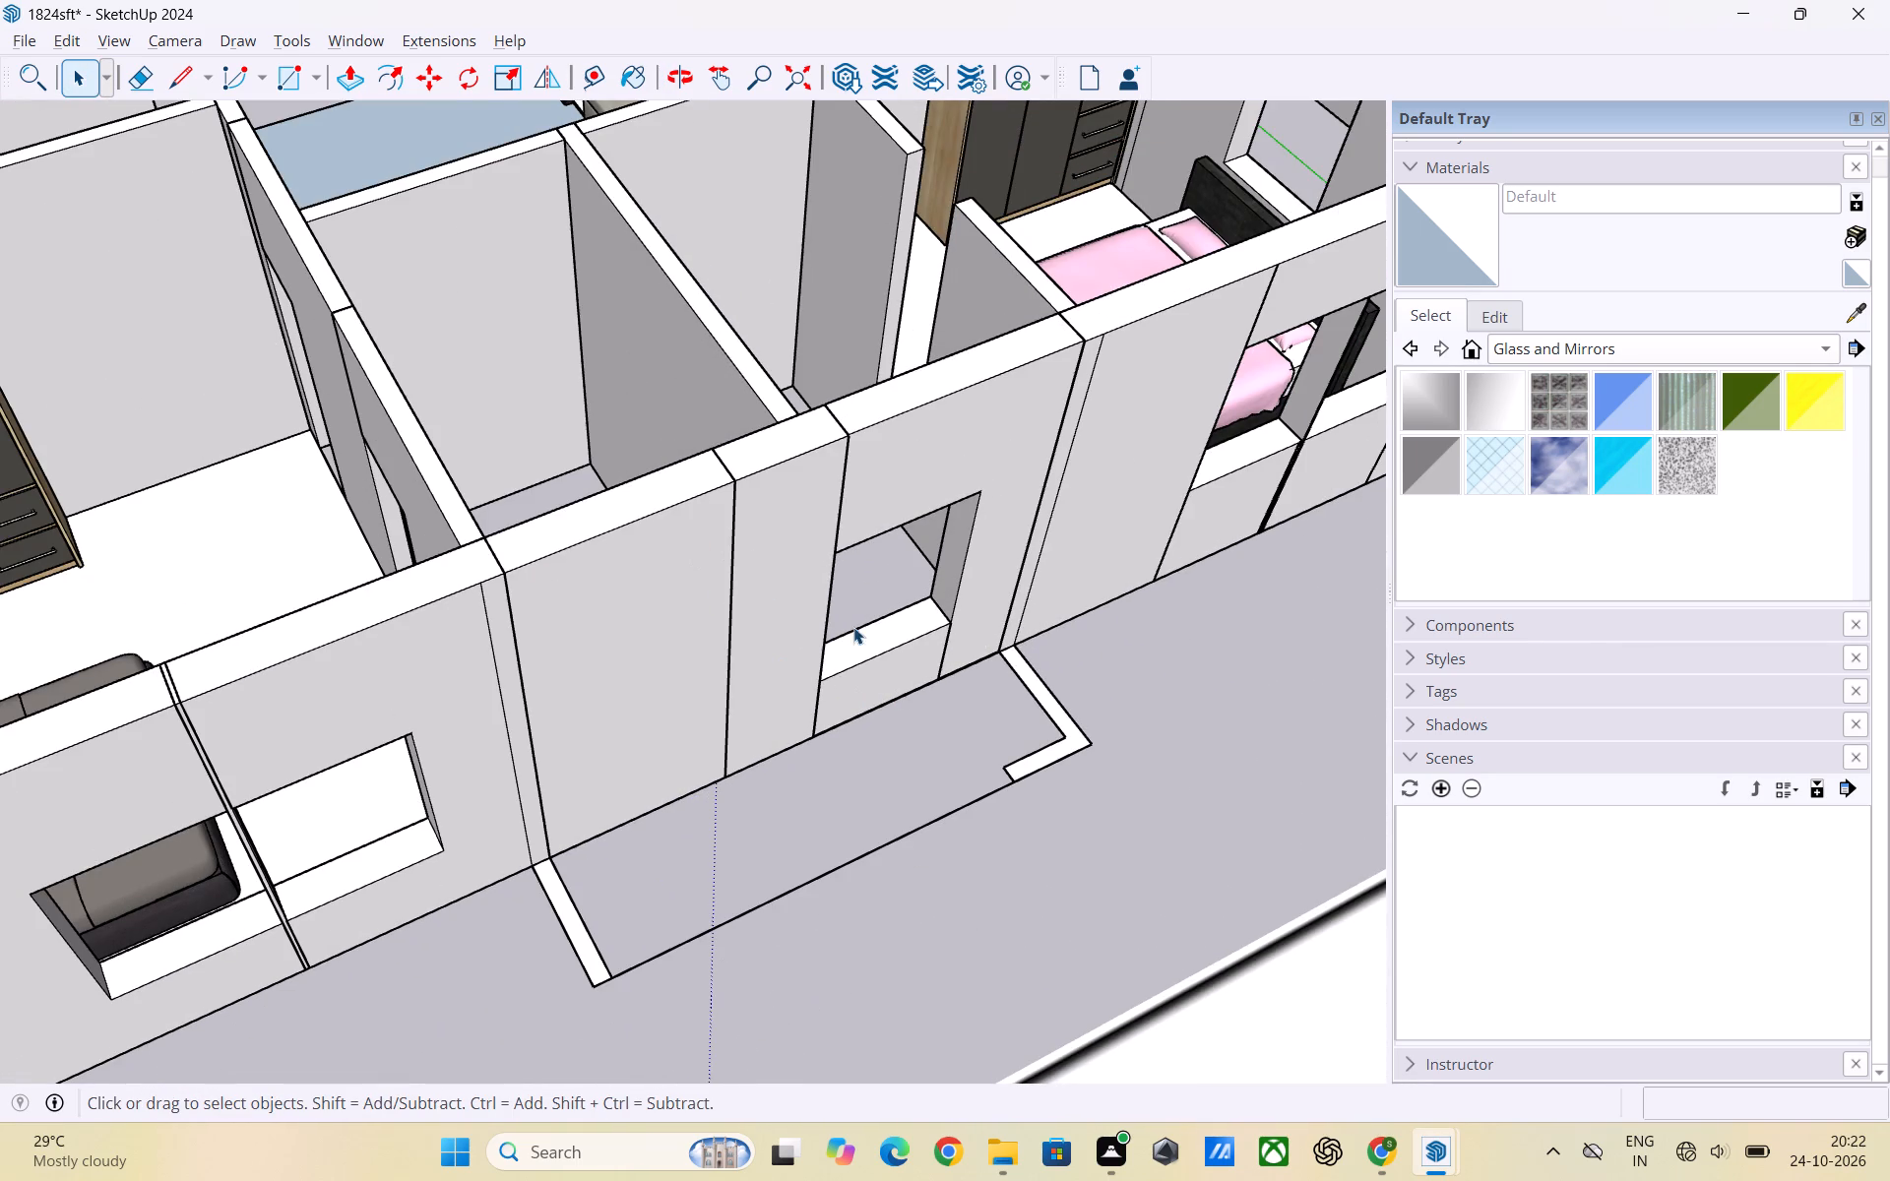
pyautogui.scroll(-2, 853, 627)
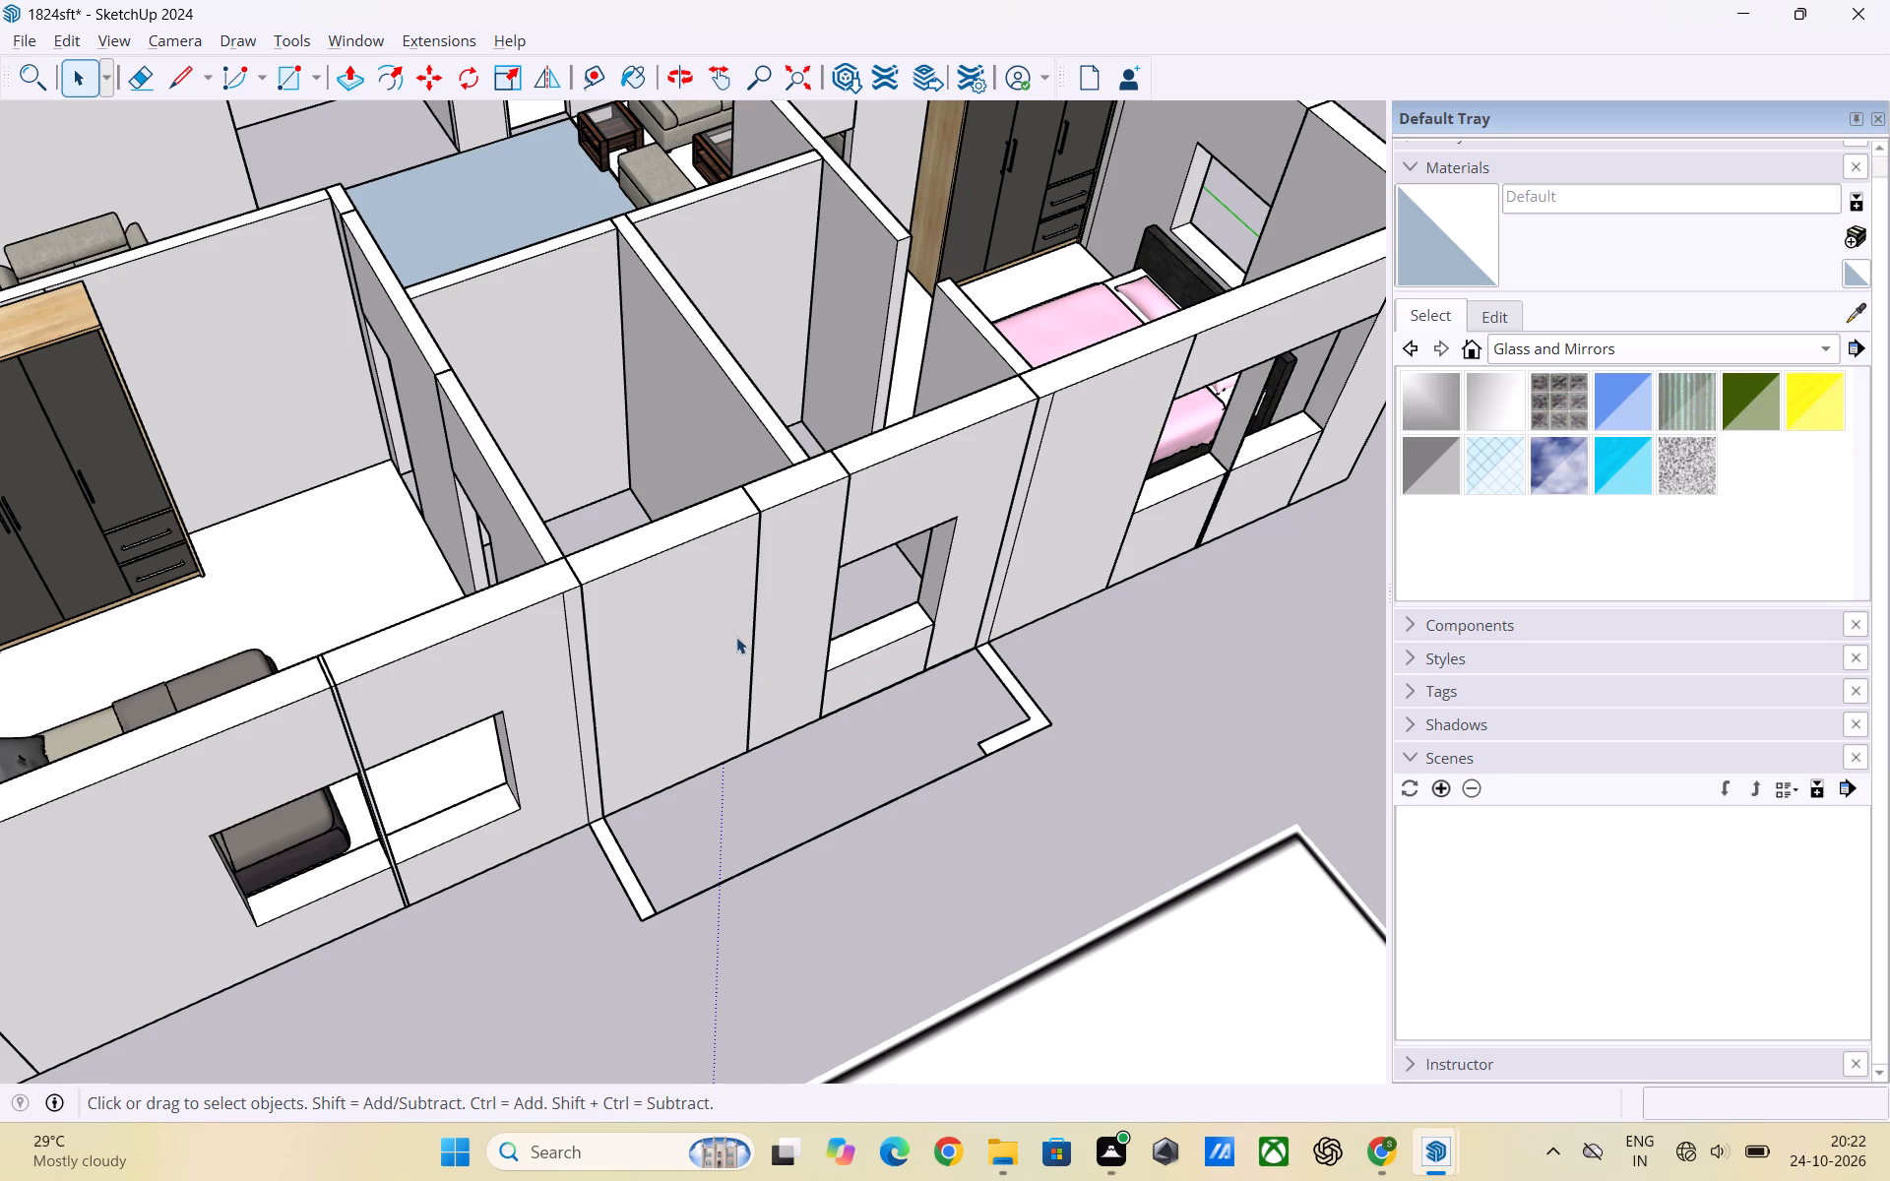
pyautogui.scroll(-2, 736, 637)
pyautogui.moveTo(736, 645); pyautogui.dragTo(863, 836, button='middle')
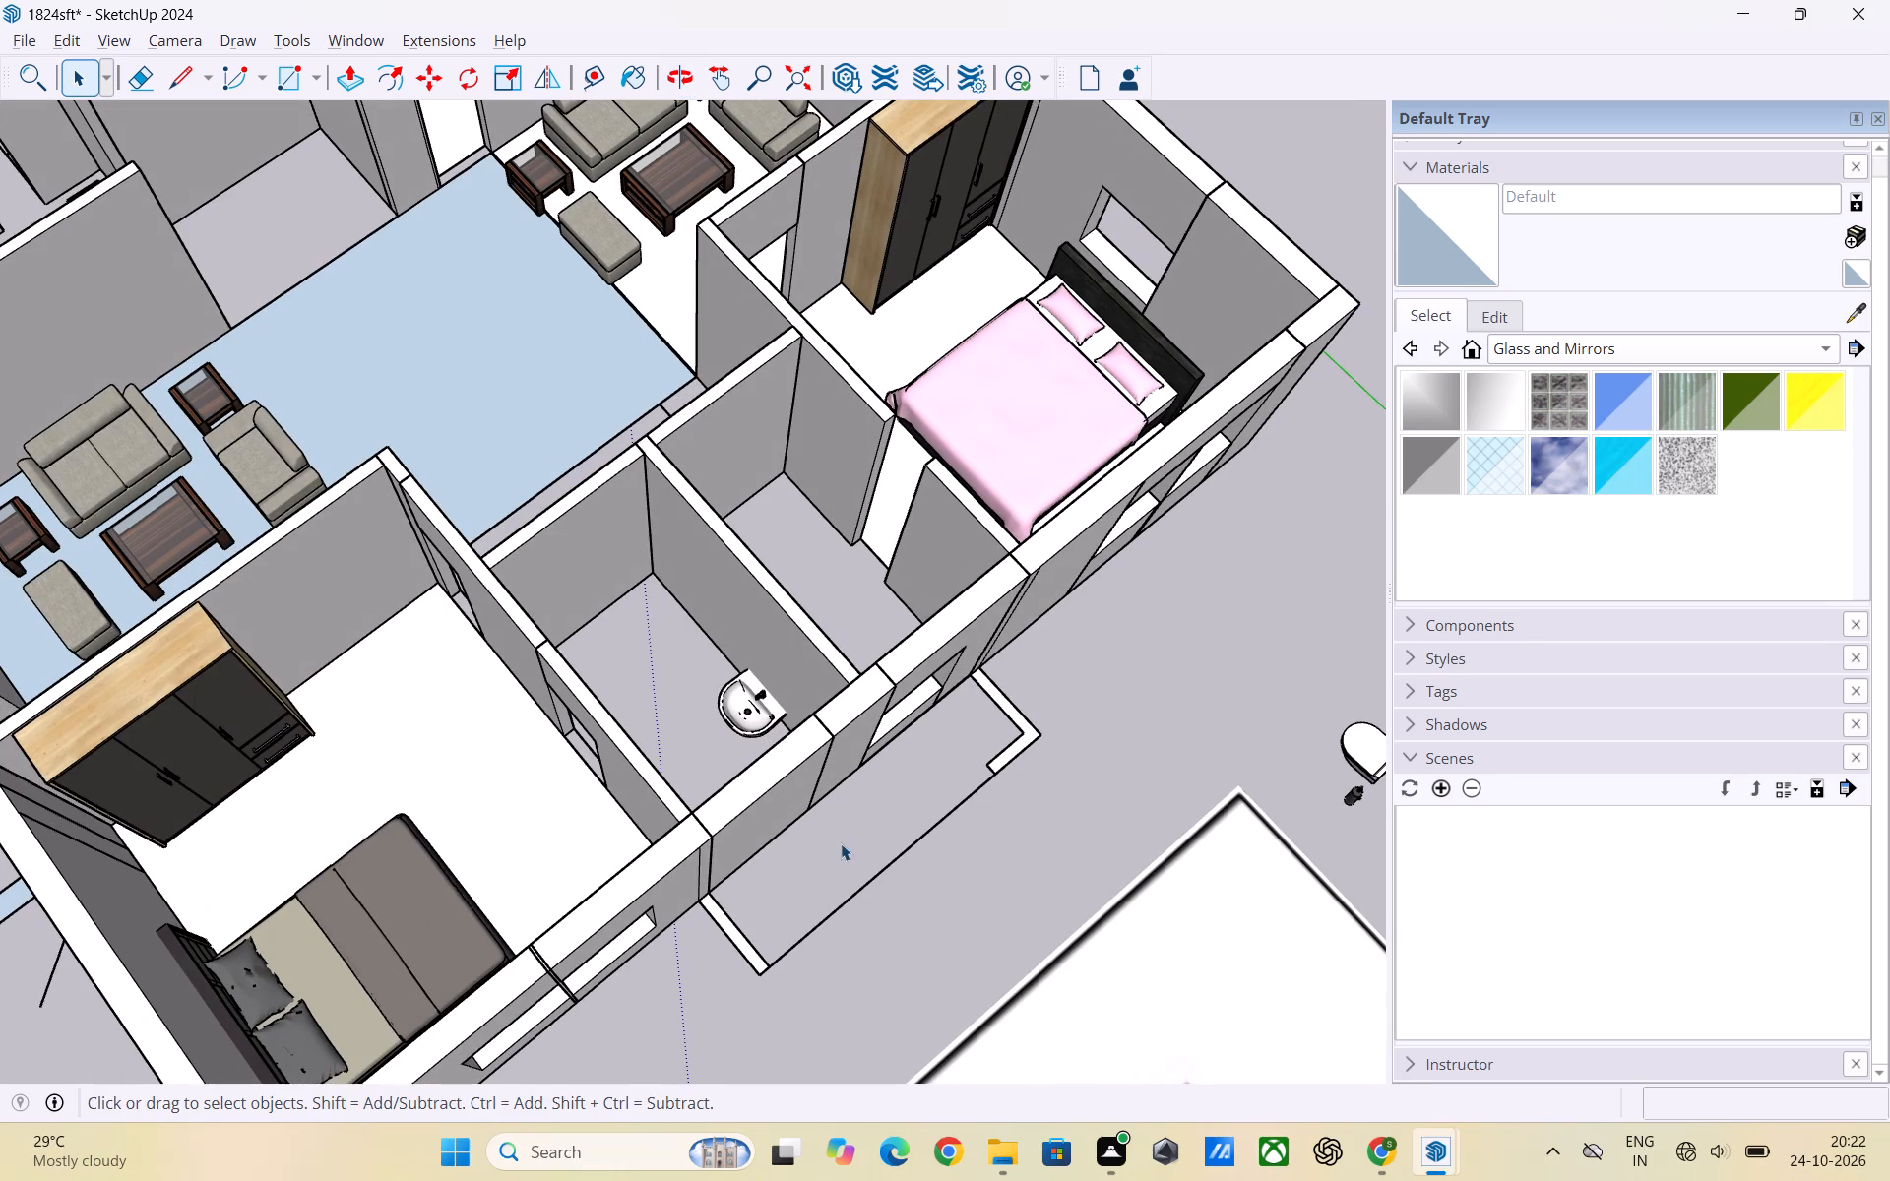
# Move the toilet fixture from the open ground into the washbasin toilet room, about 18' 5" away, against the outer wall.
pyautogui.scroll(-2, 734, 804)
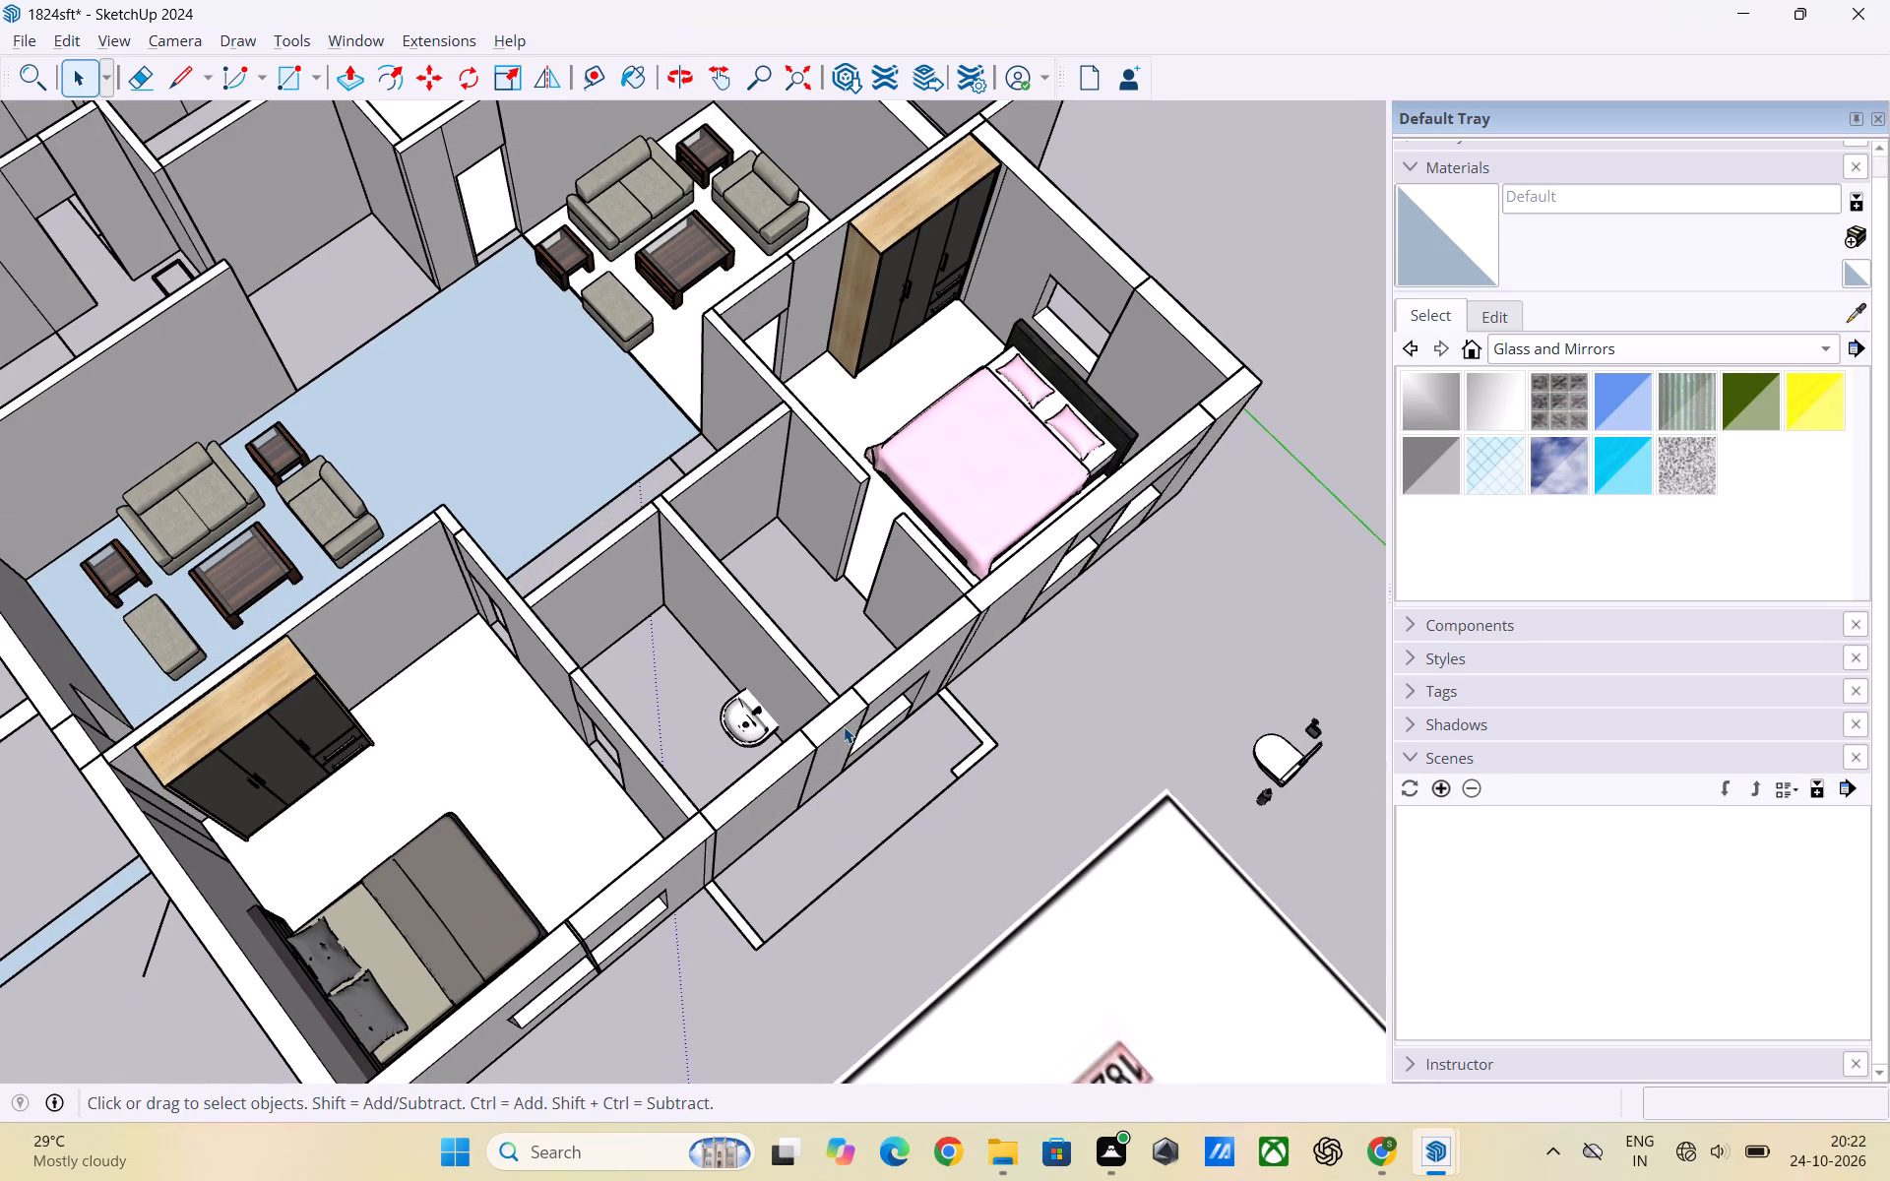
pyautogui.scroll(-4, 637, 701)
pyautogui.moveTo(682, 784); pyautogui.dragTo(785, 837, button='middle')
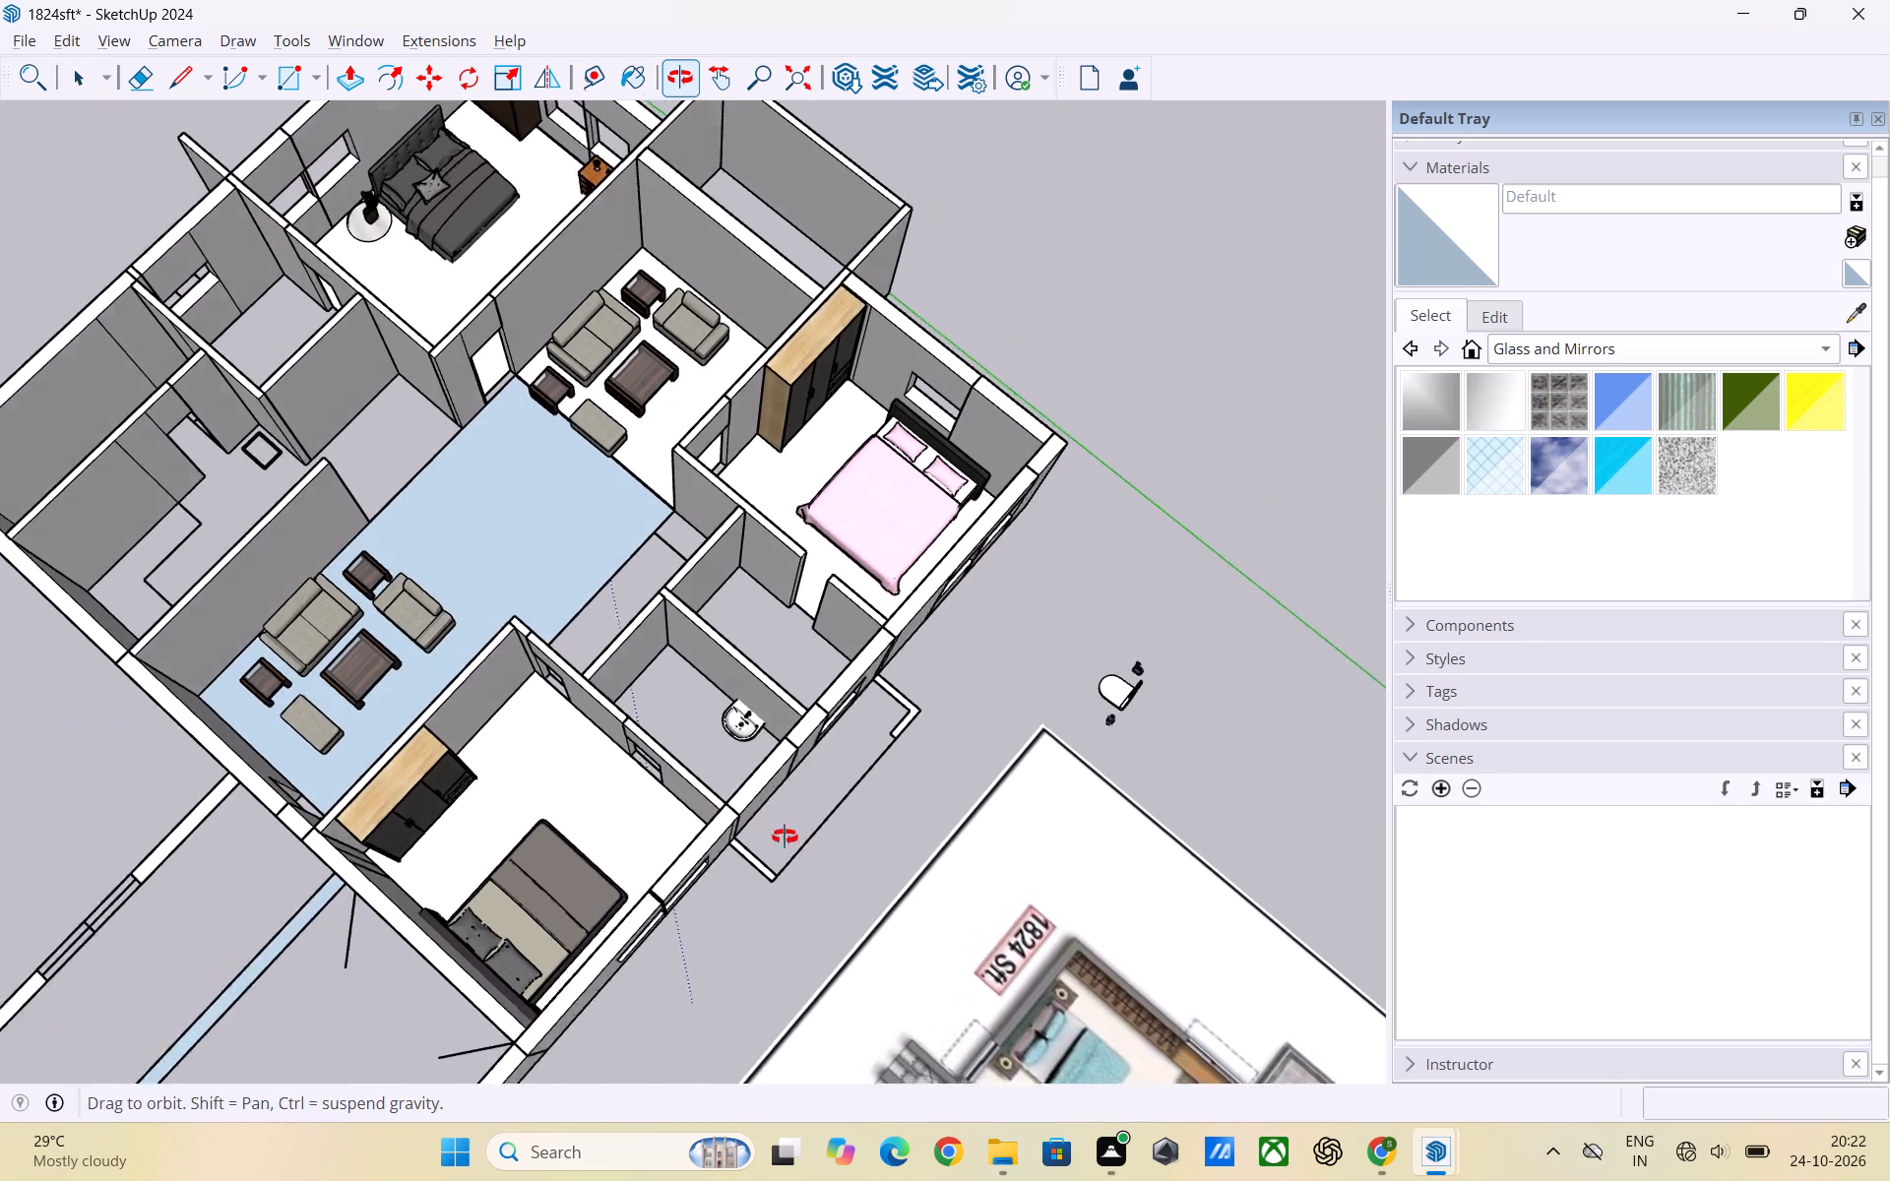
pyautogui.moveTo(785, 837); pyautogui.dragTo(818, 851, button='middle')
pyautogui.scroll(3, 779, 767)
pyautogui.moveTo(678, 748); pyautogui.dragTo(842, 804, button='middle')
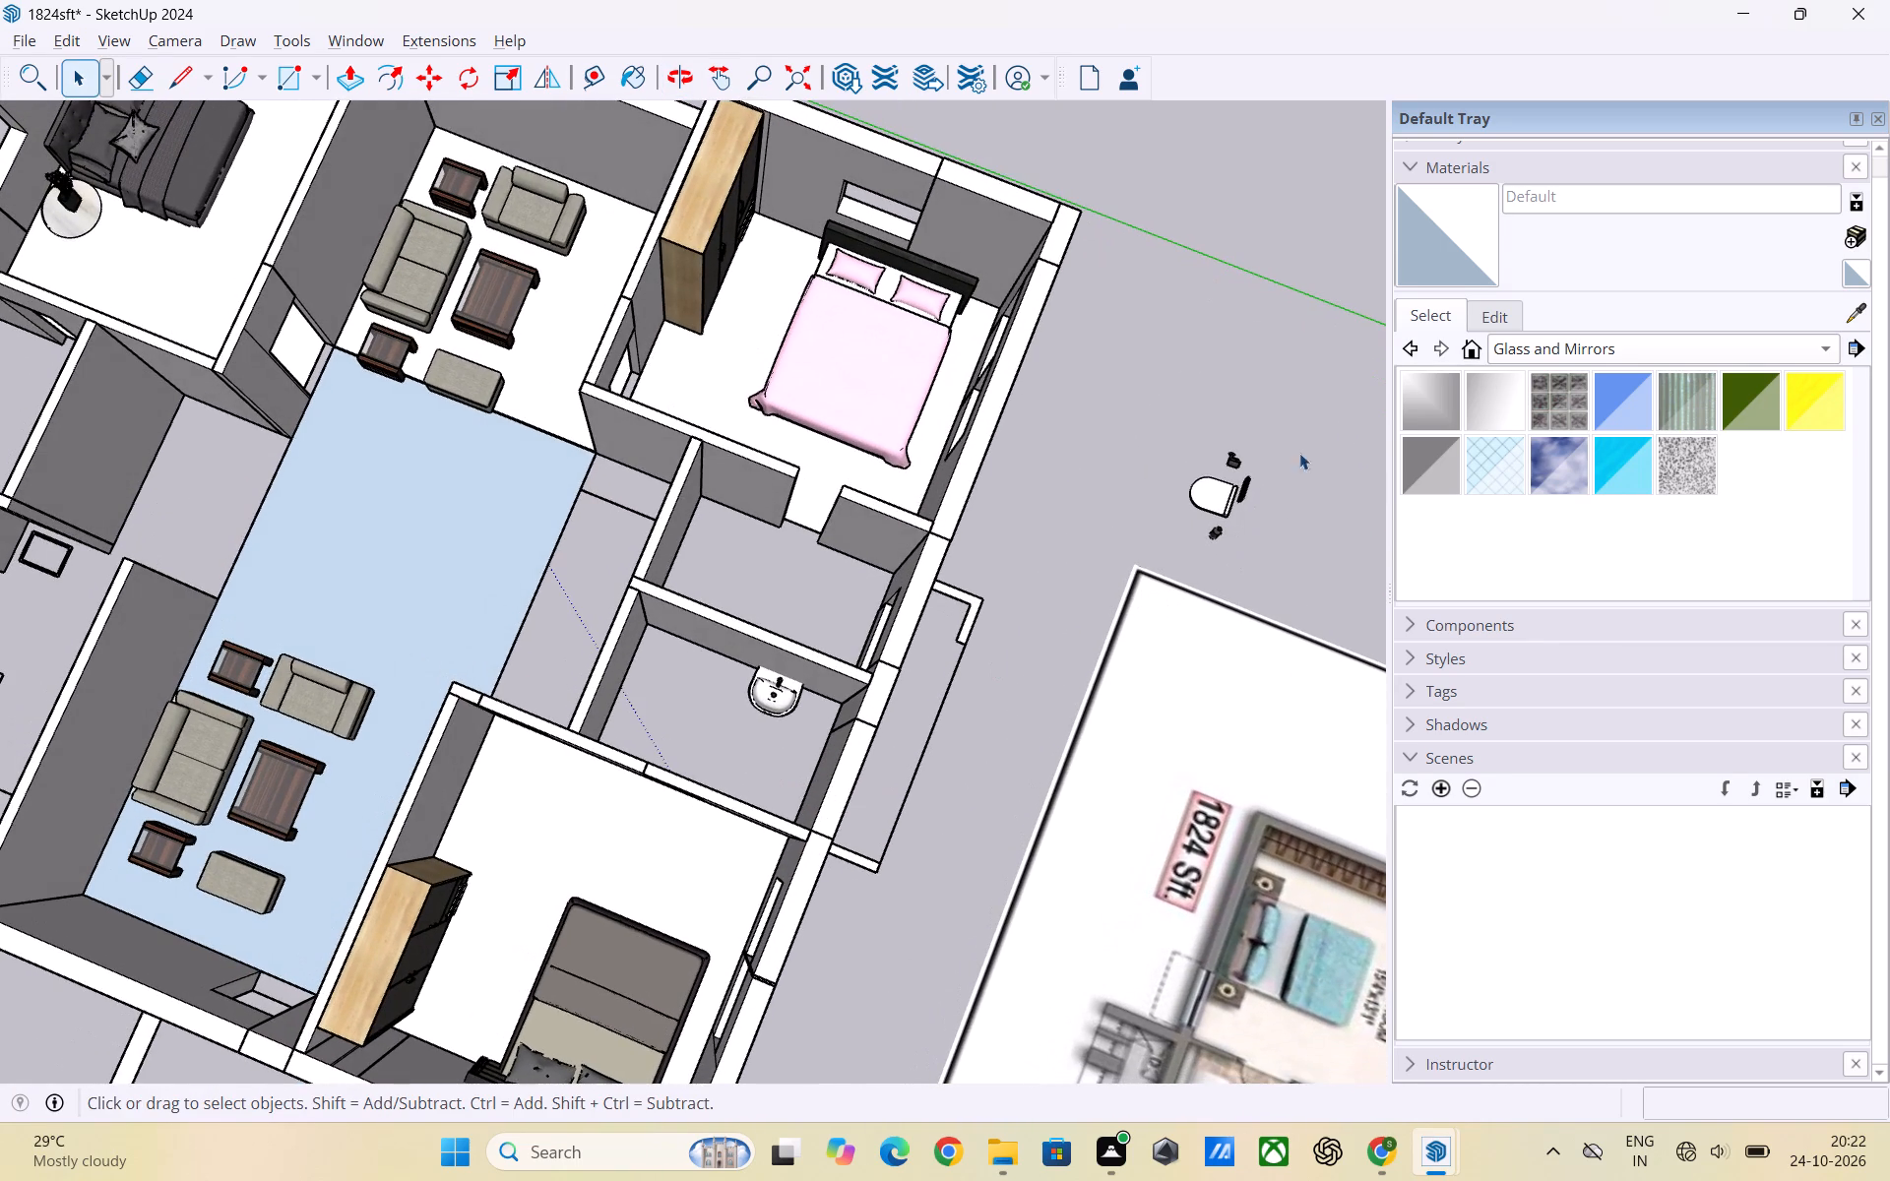
pyautogui.click(1222, 505)
pyautogui.press('m')
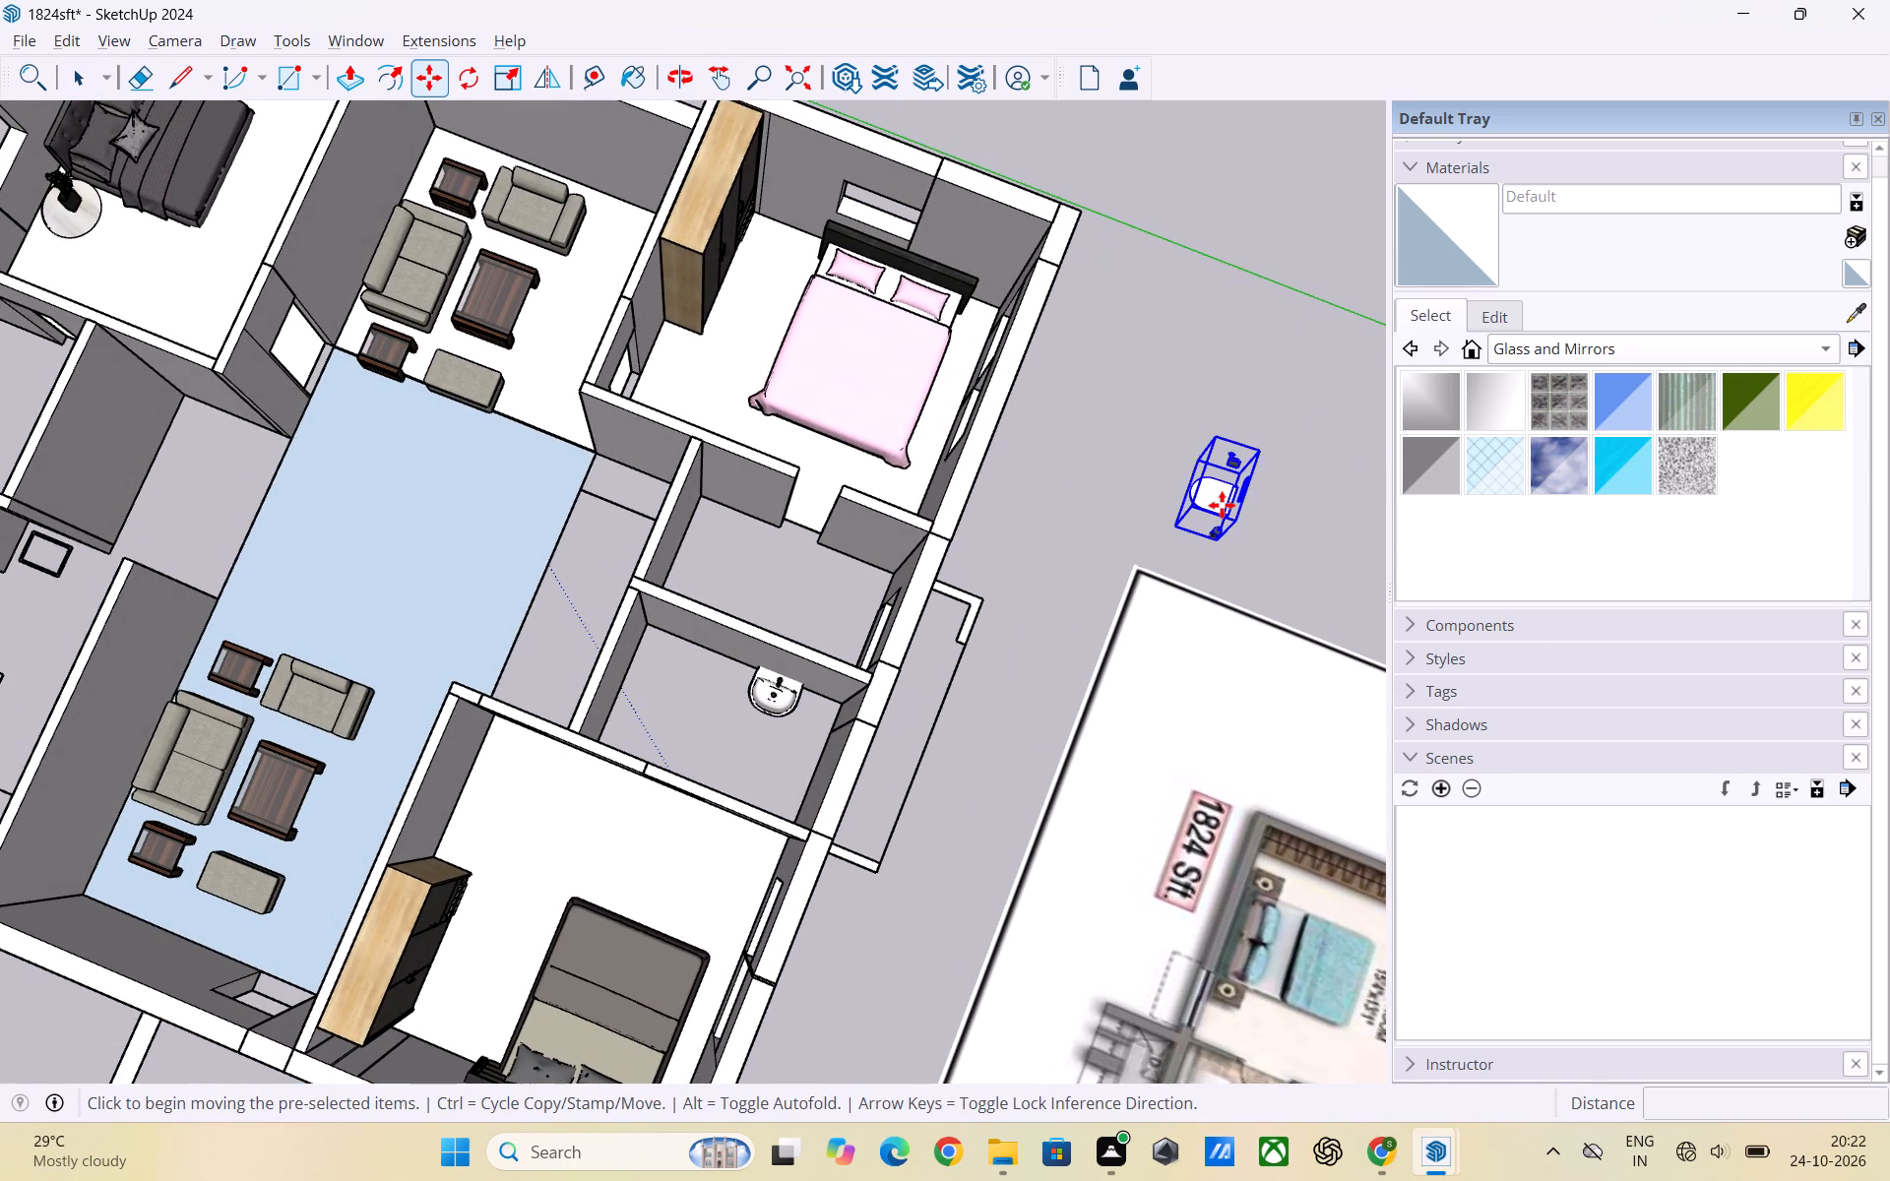
pyautogui.click(1225, 486)
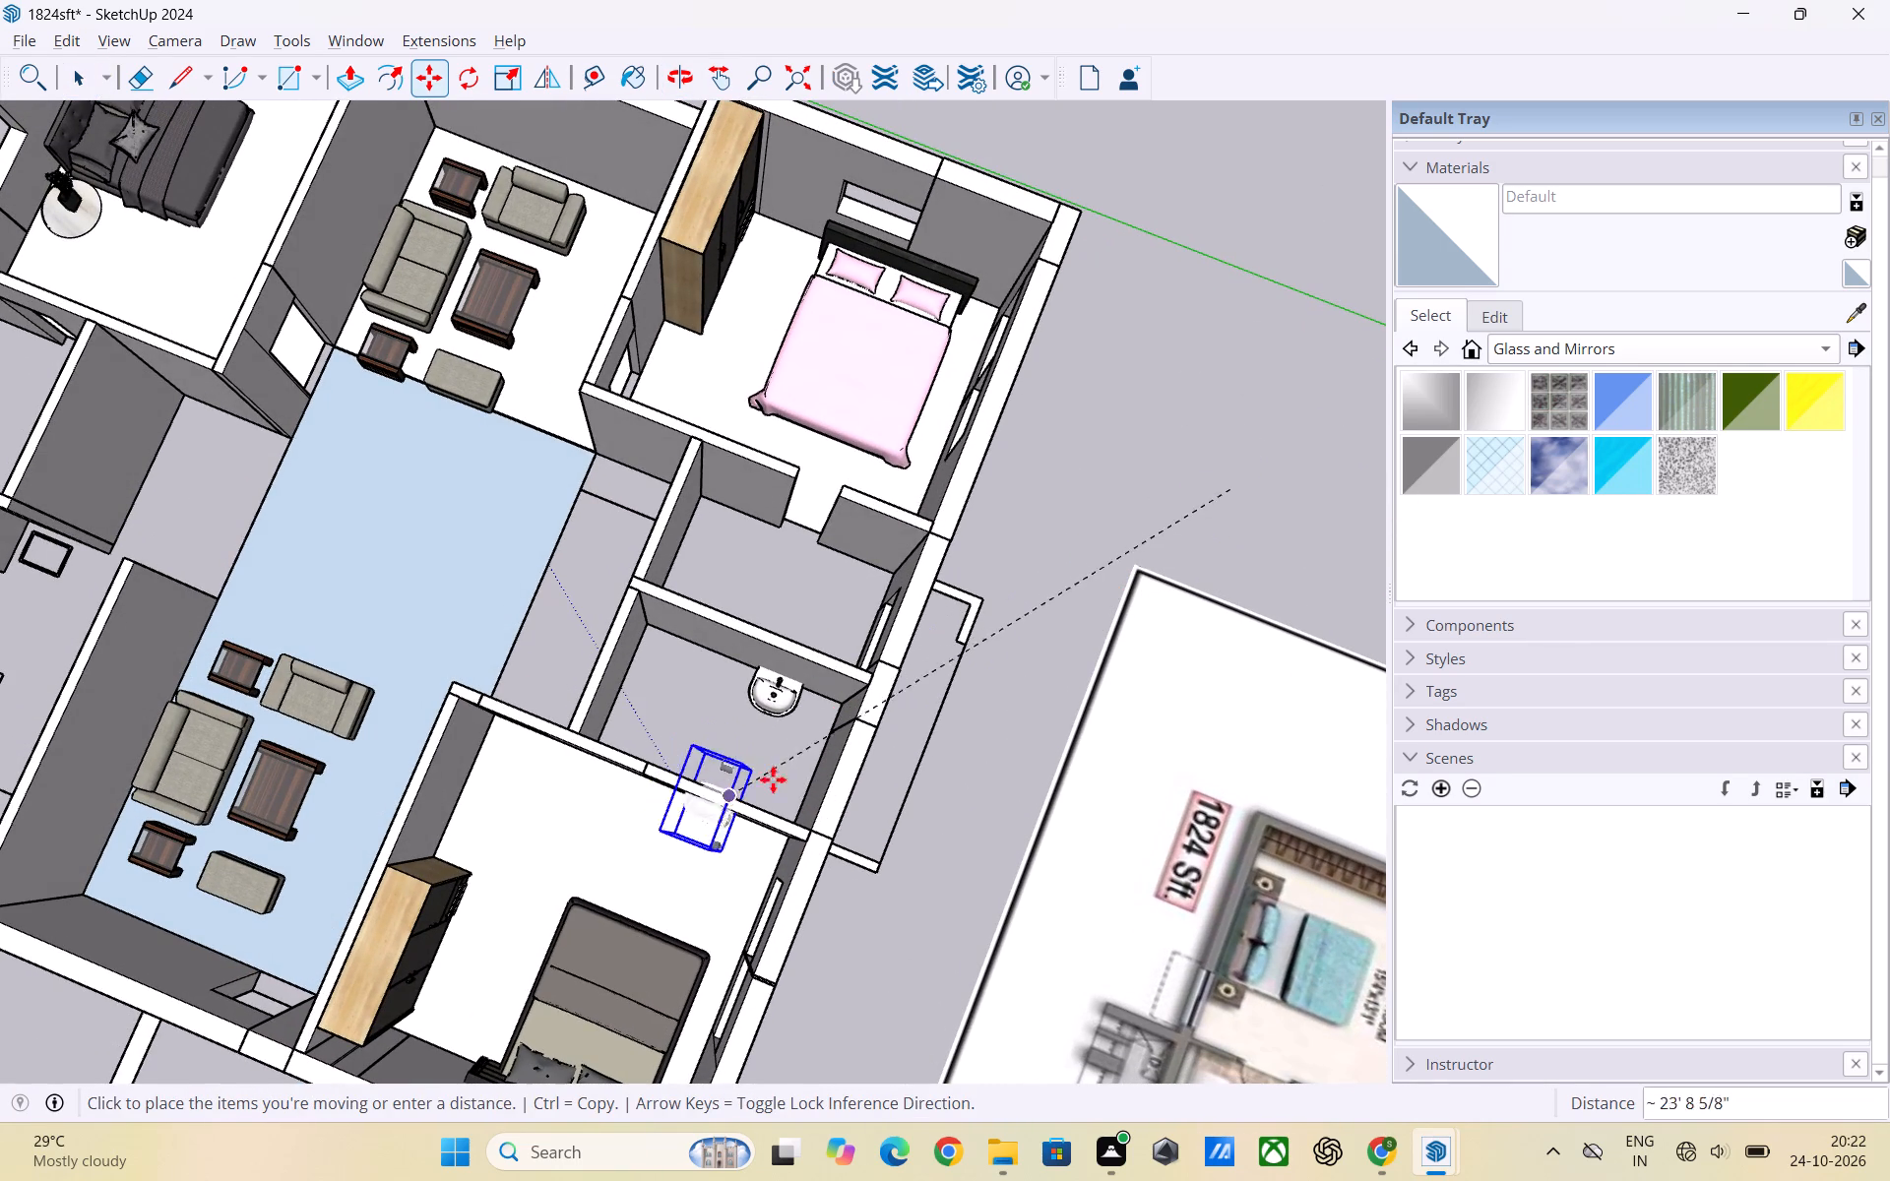
pyautogui.scroll(6, 837, 758)
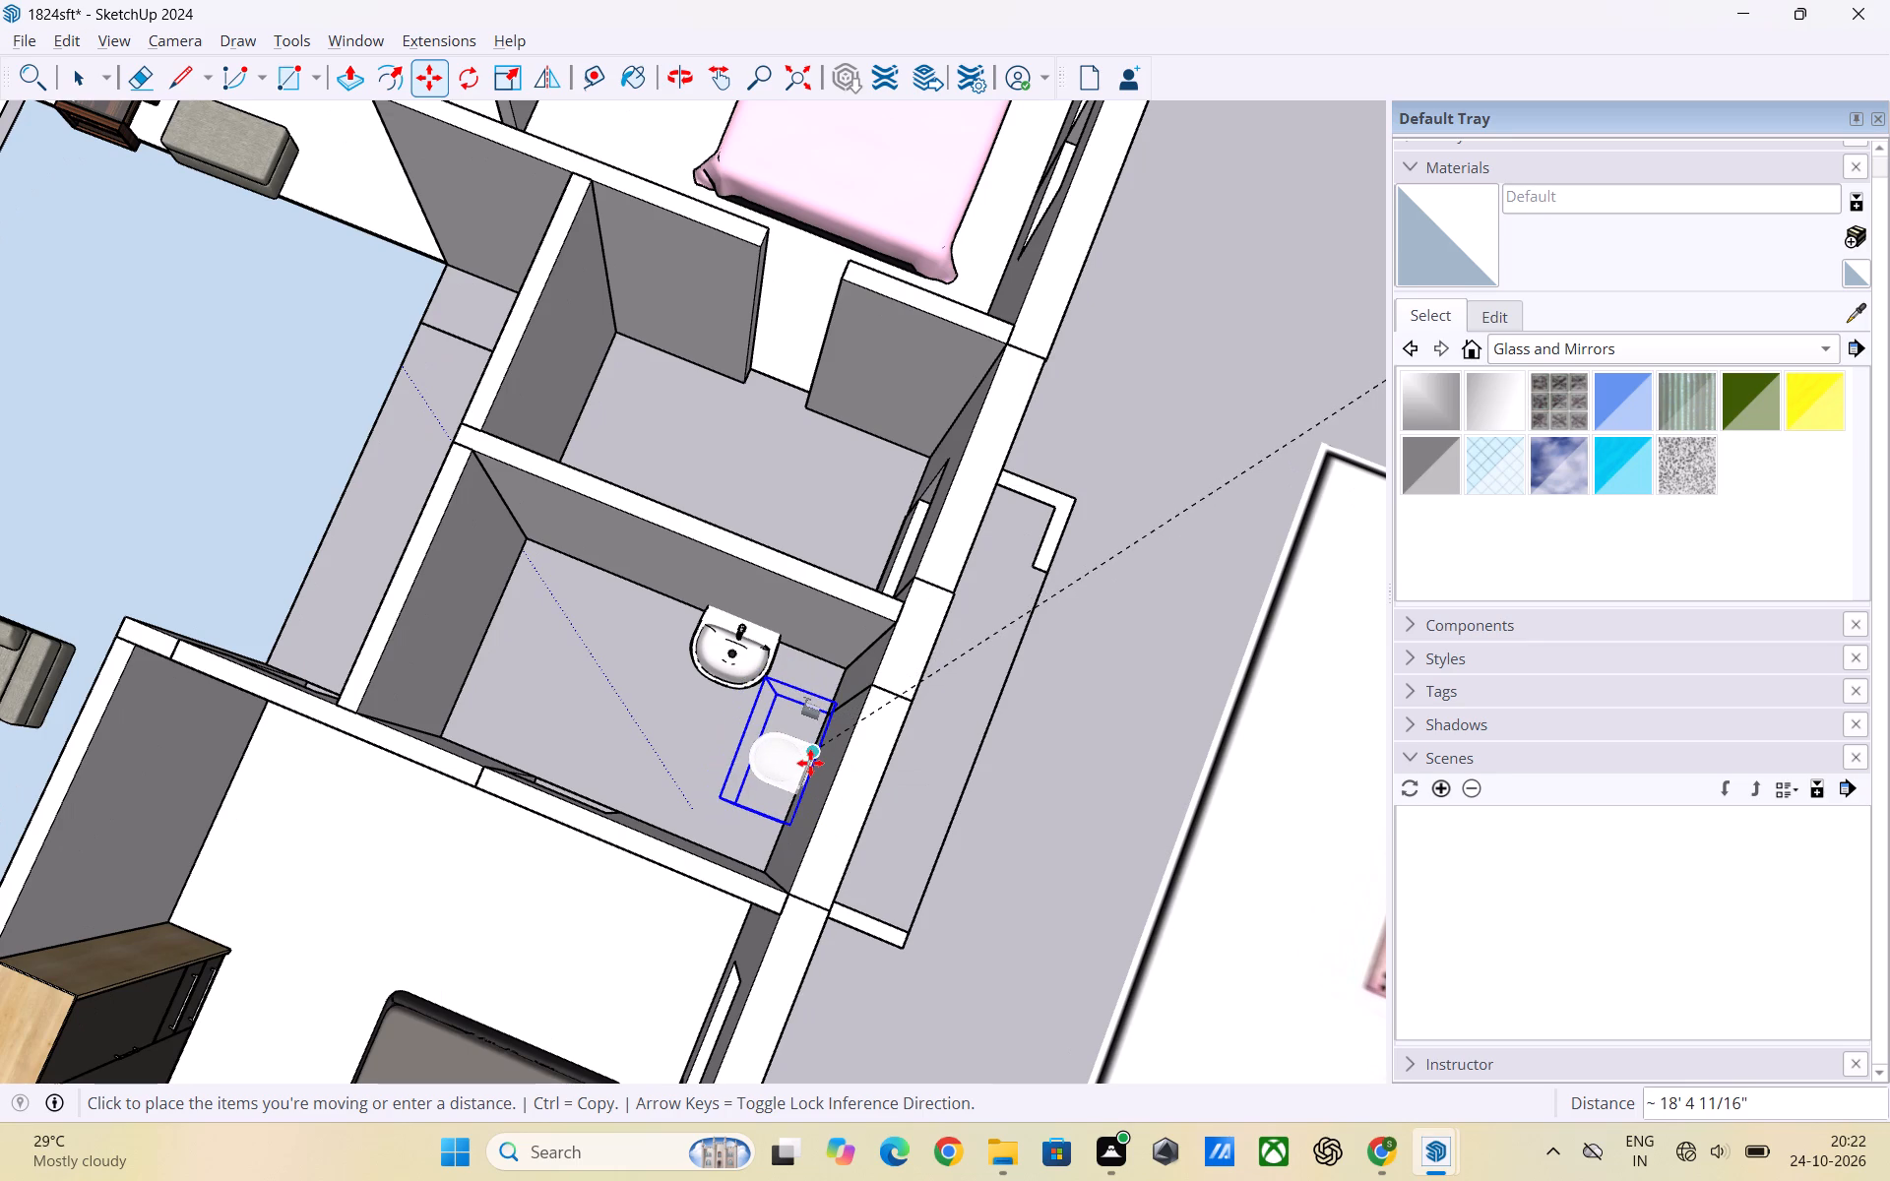
pyautogui.click(811, 763)
pyautogui.press('space')
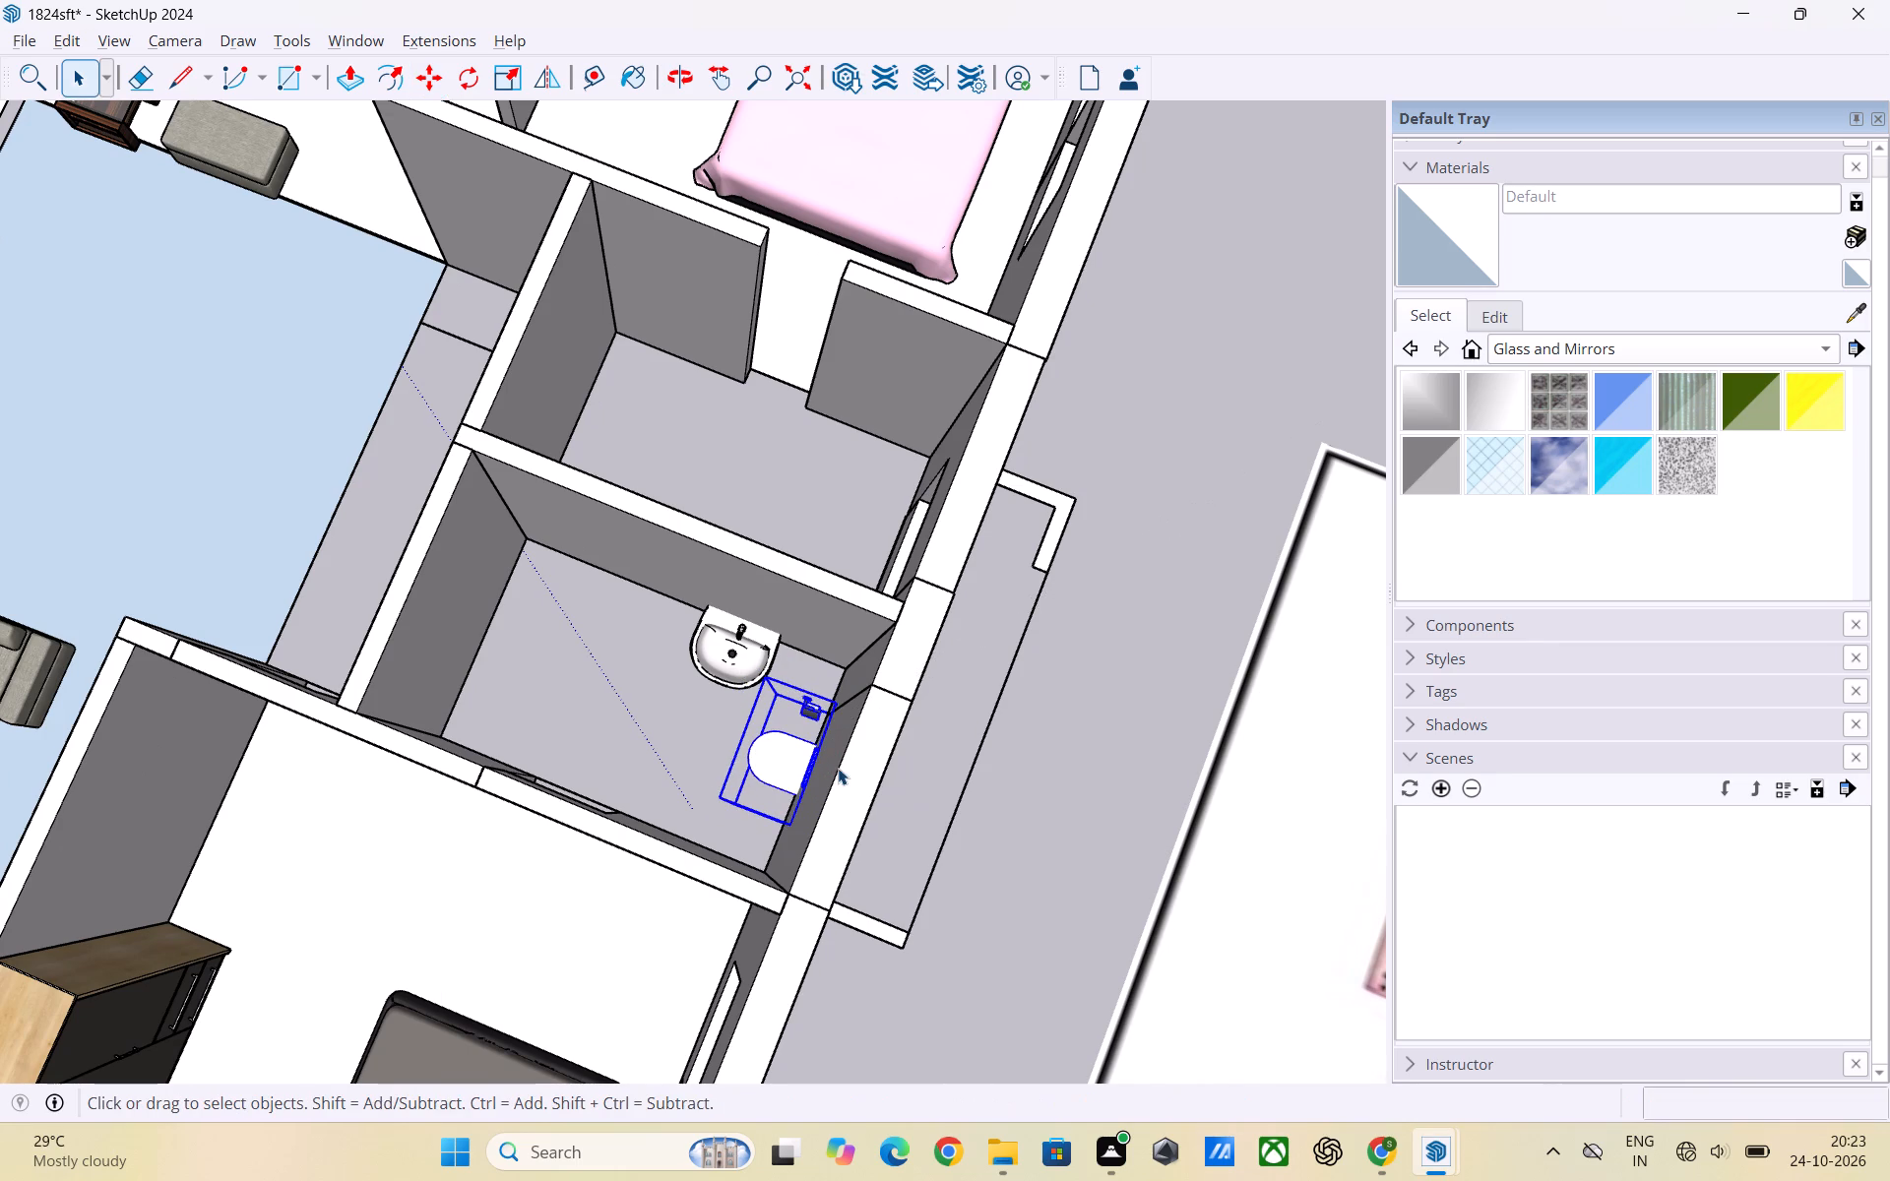
pyautogui.click(1008, 789)
# Shift the toilet fixture about 6" away from the outer wall into the room so its flush plate and holder clear the wall.
pyautogui.scroll(3, 820, 784)
pyautogui.scroll(-2, 818, 788)
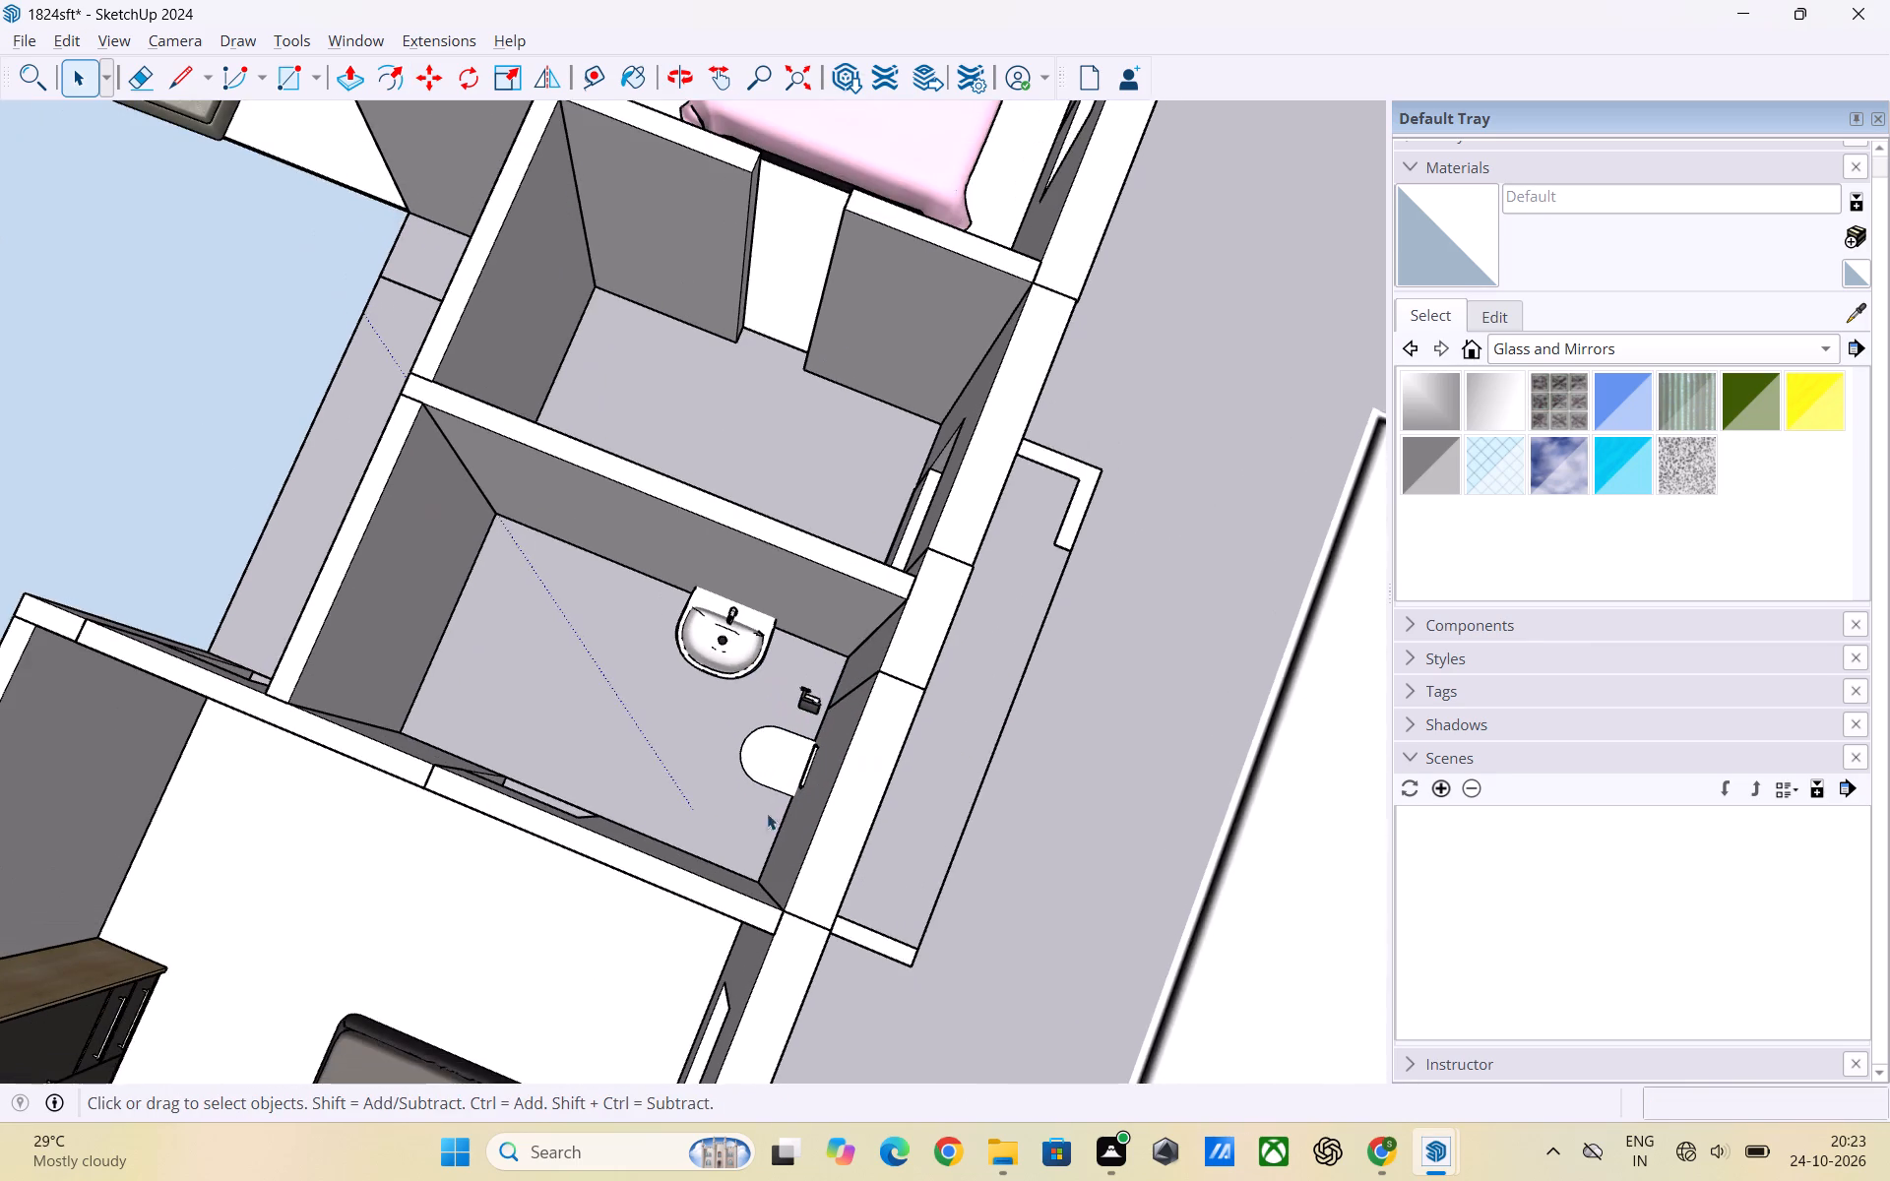
pyautogui.moveTo(722, 816); pyautogui.dragTo(1476, 721, button='middle')
pyautogui.scroll(2, 1266, 561)
pyautogui.click(786, 614)
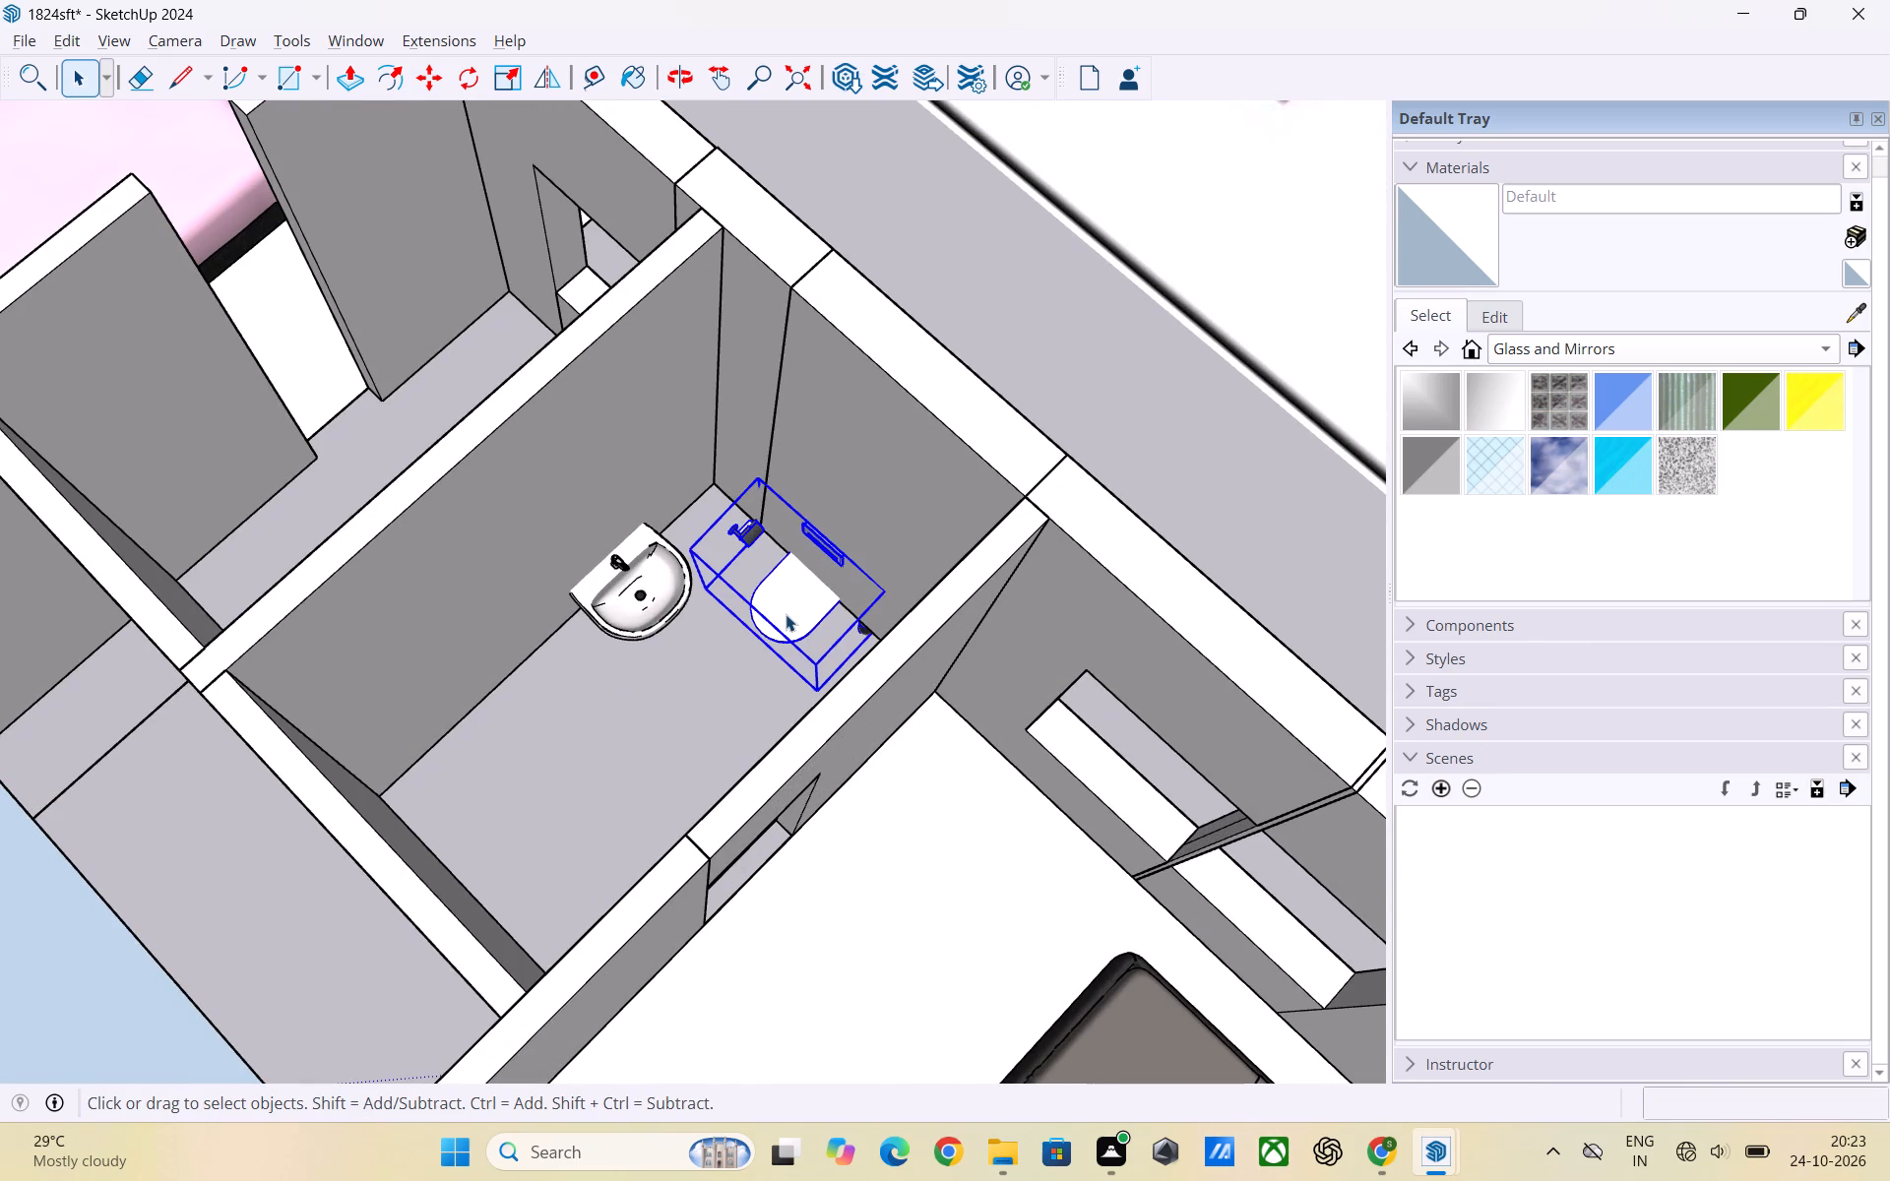
pyautogui.press('m')
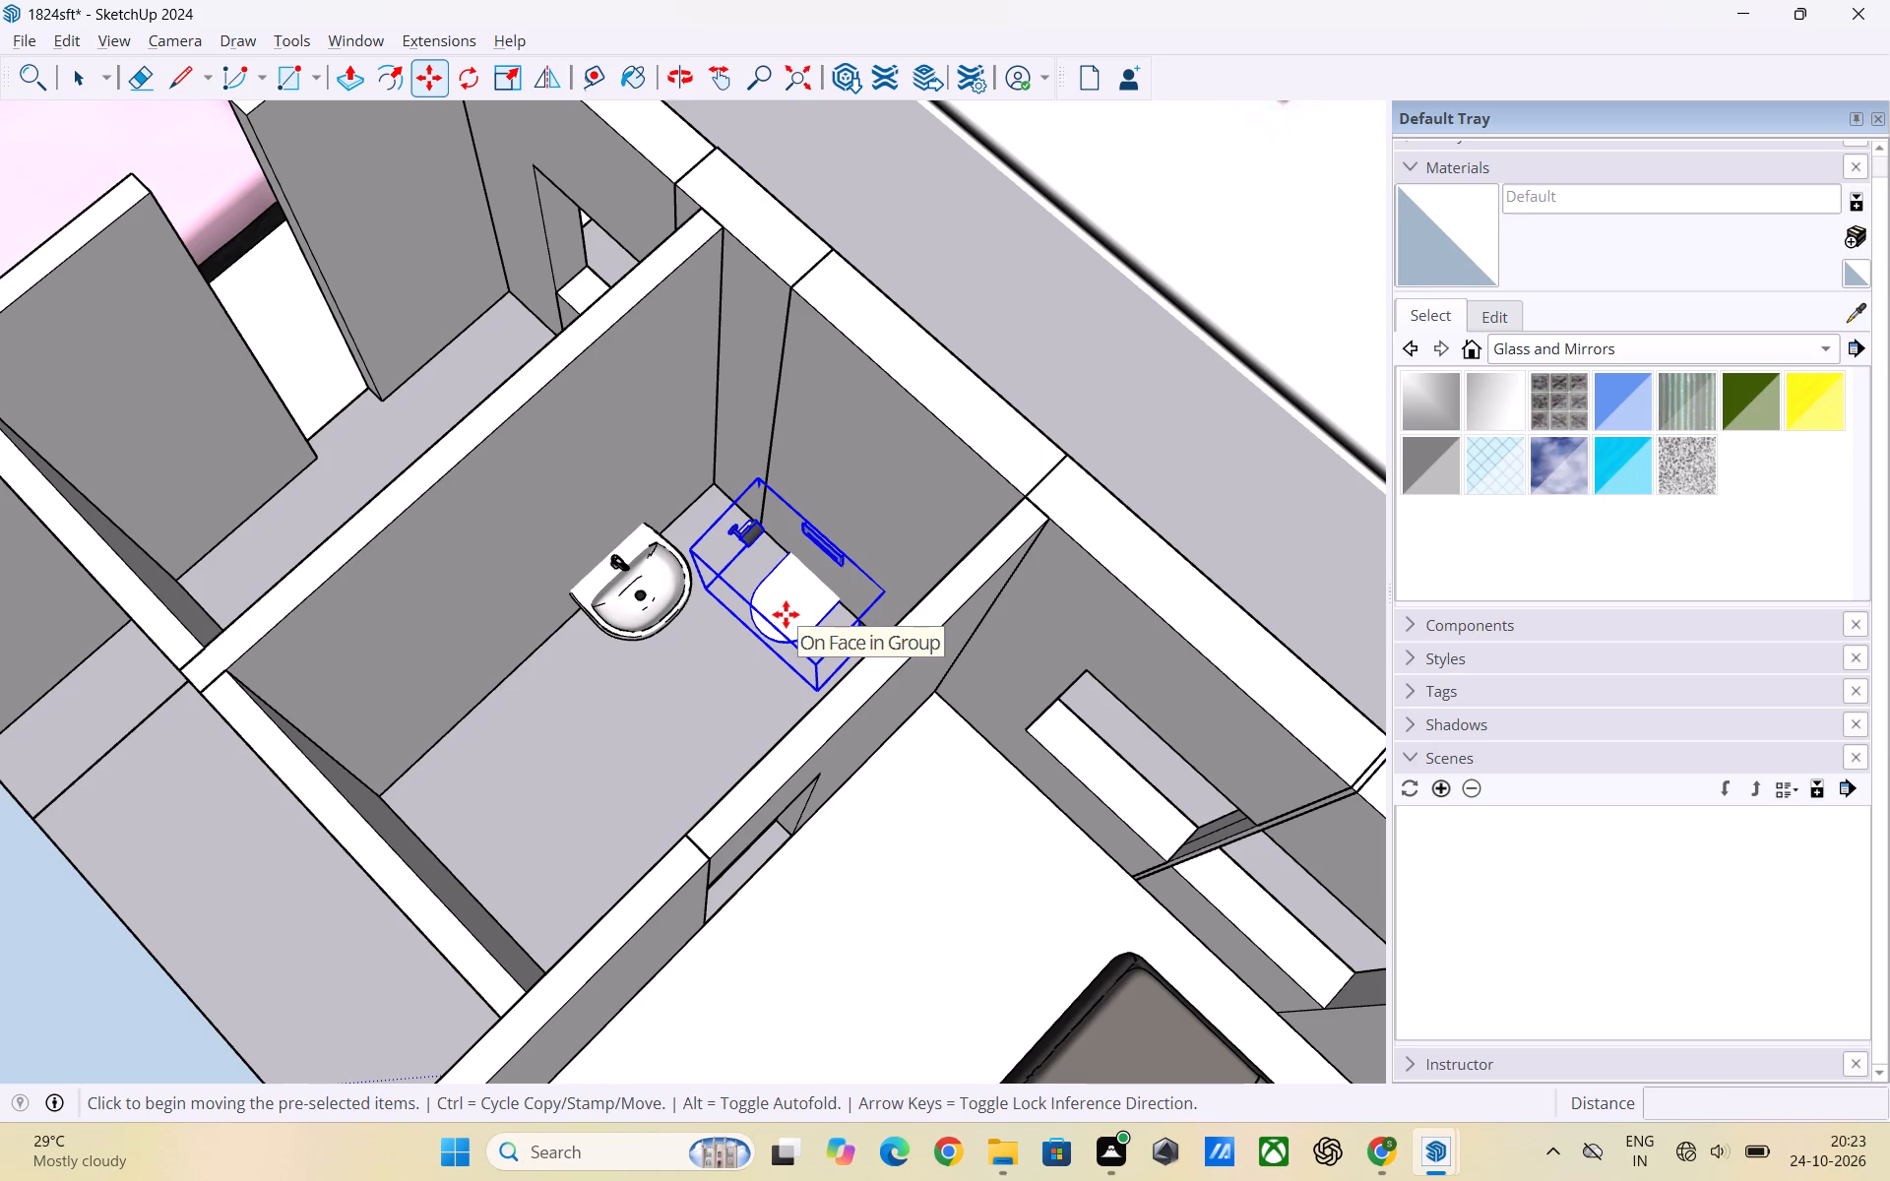
pyautogui.click(786, 614)
pyautogui.click(766, 633)
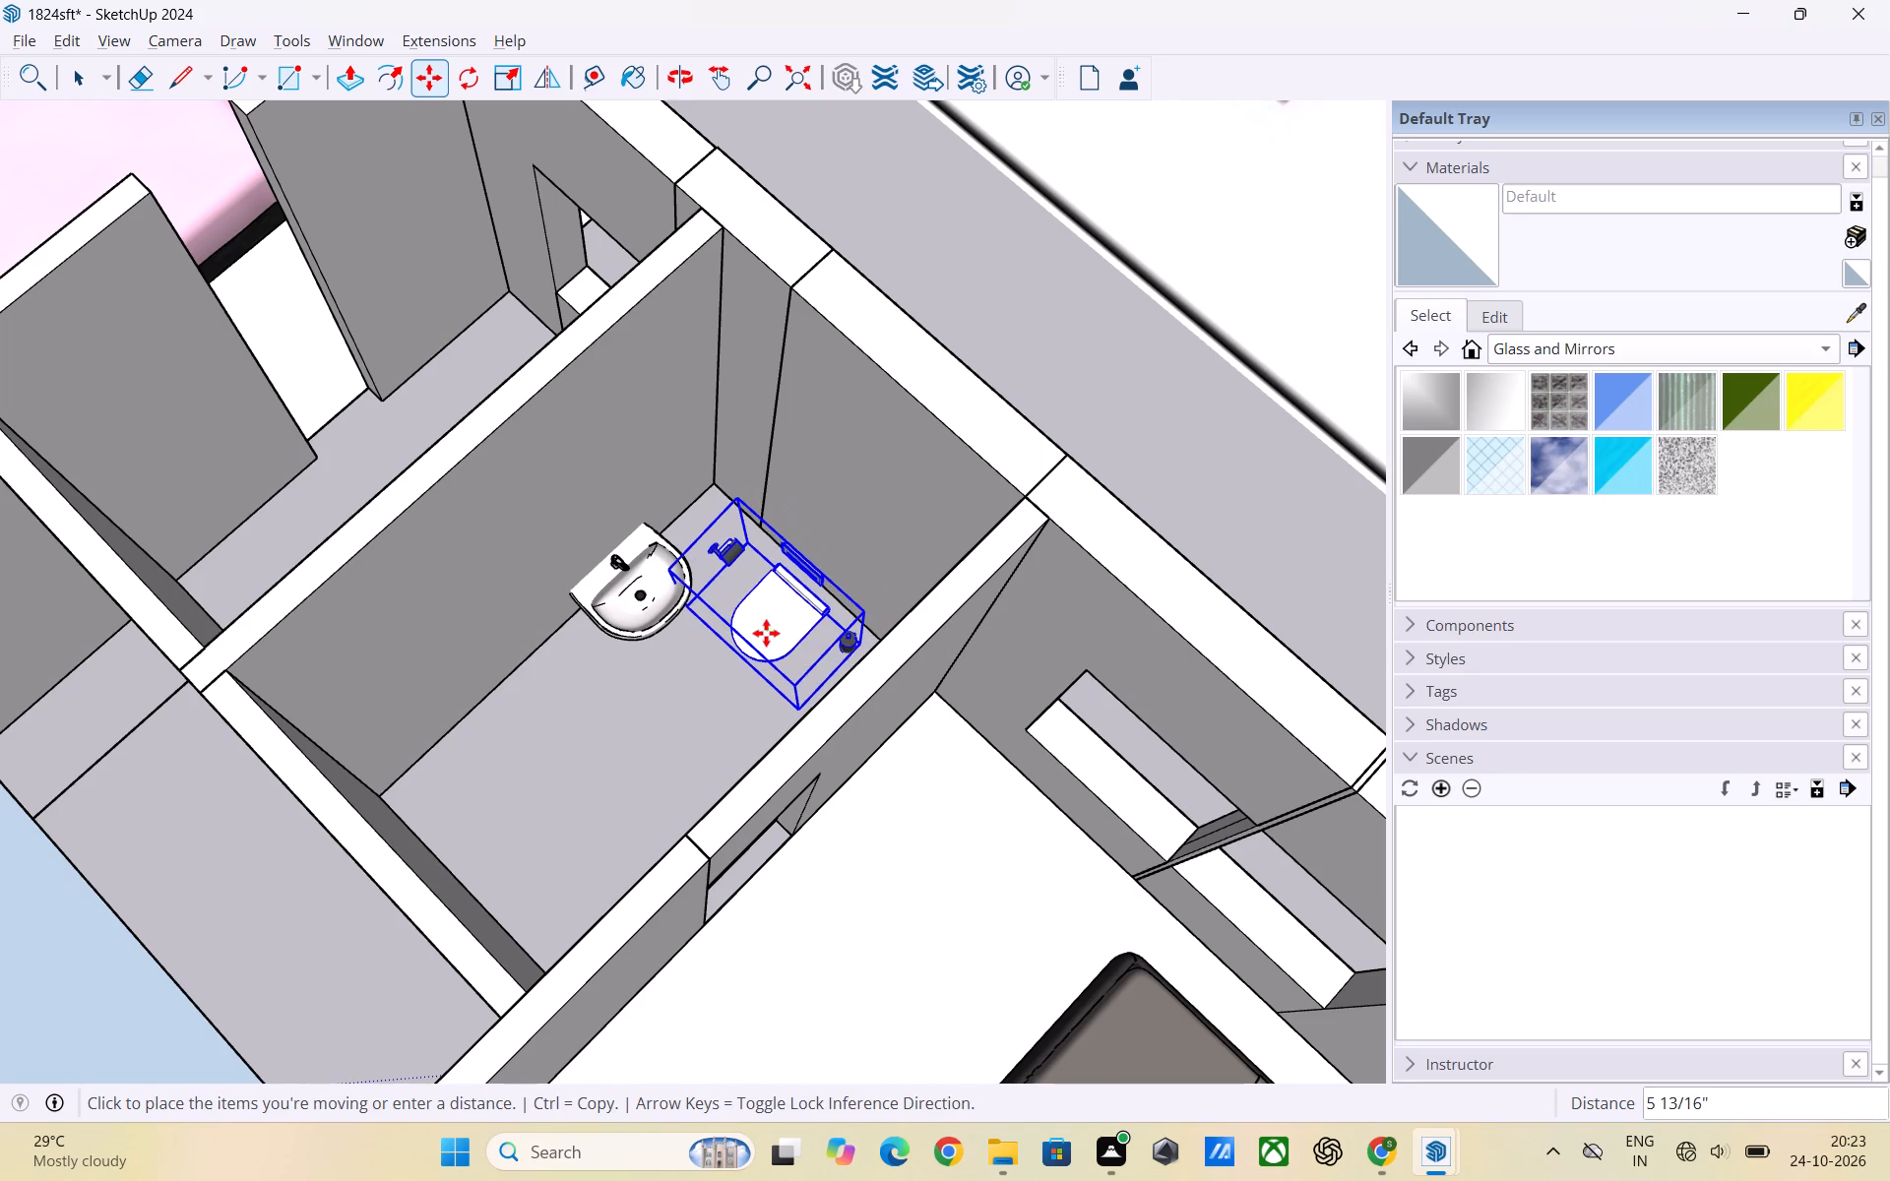
pyautogui.press('space')
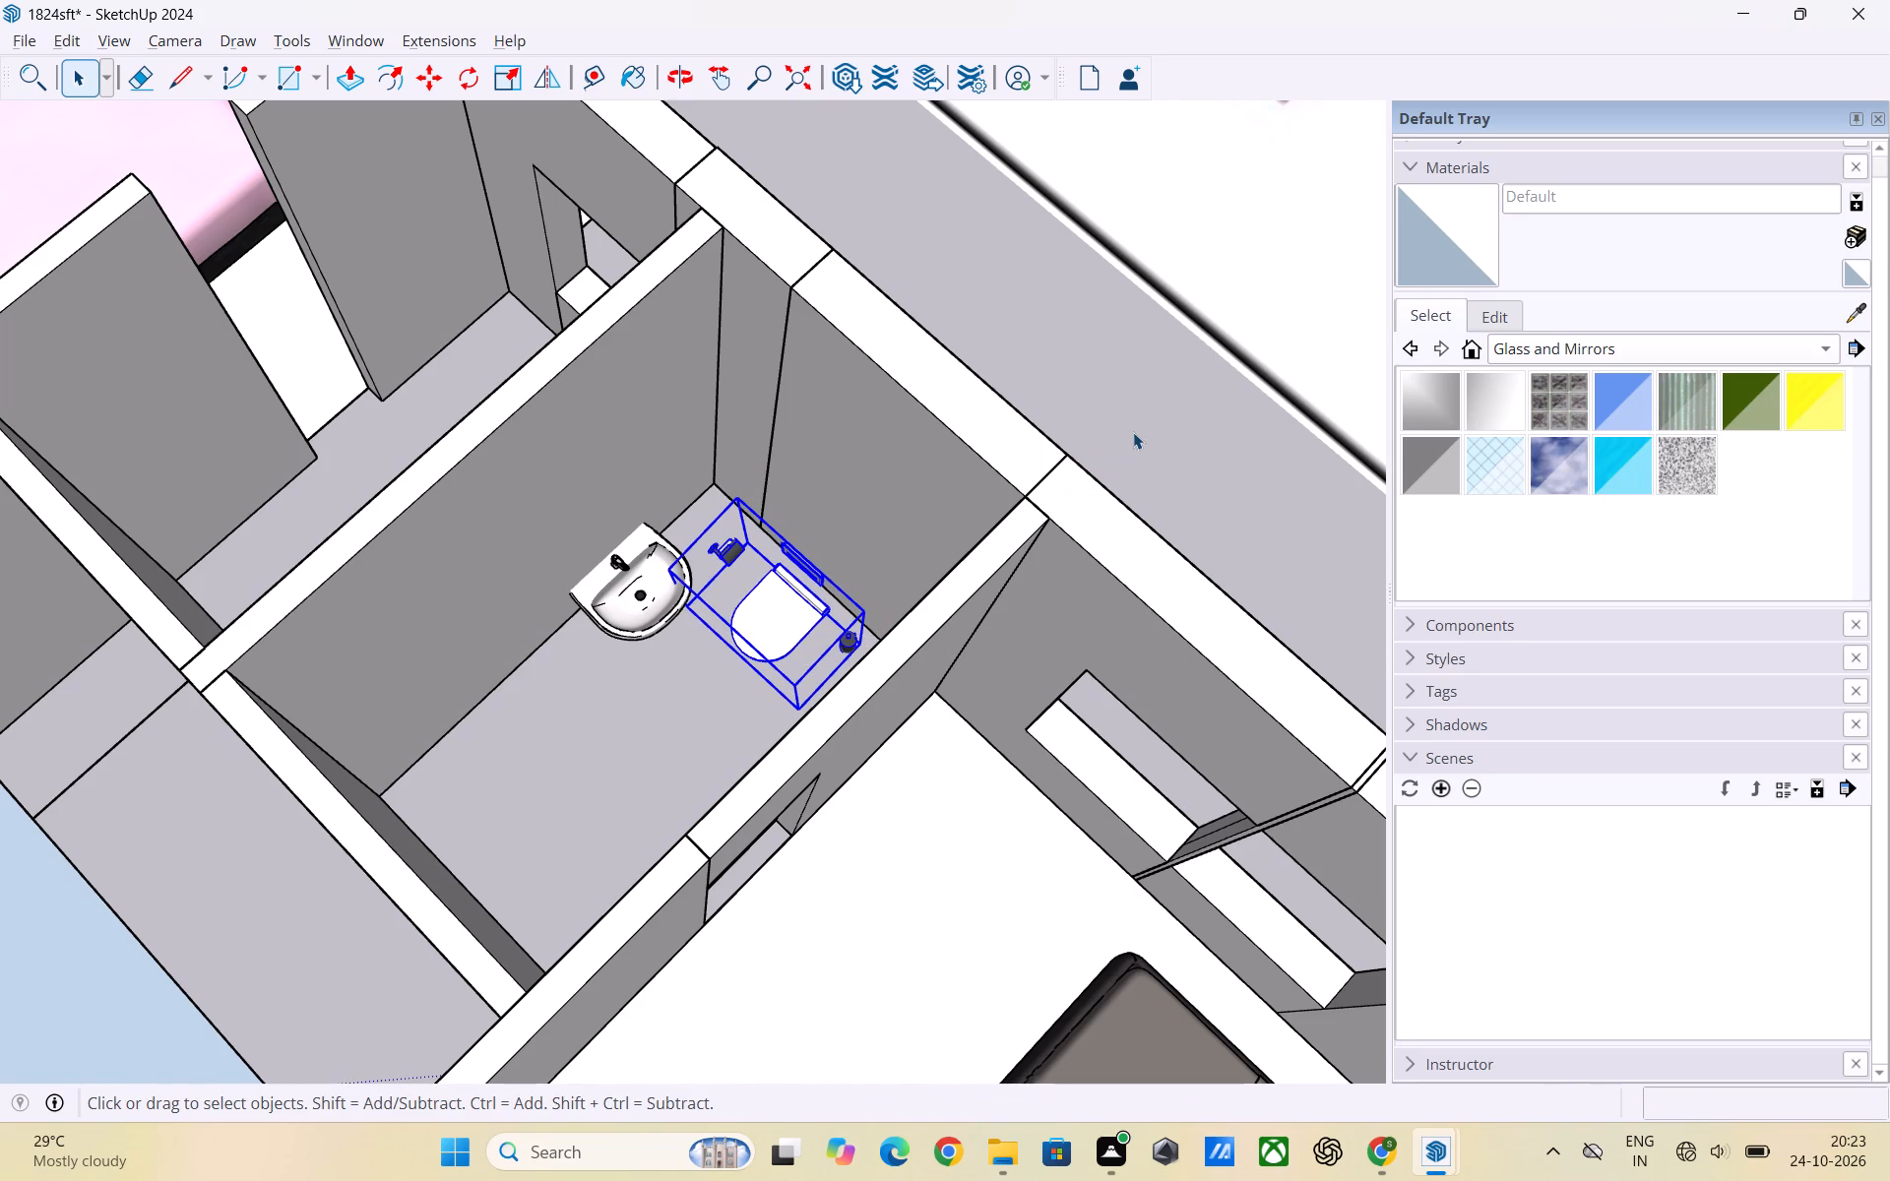
pyautogui.click(1133, 432)
# Nudge the toilet fixture about 3 1/8" back toward the outer wall and away from the washbasin.
pyautogui.scroll(-1, 665, 707)
pyautogui.moveTo(702, 706); pyautogui.dragTo(1010, 528, button='middle')
pyautogui.scroll(-1, 718, 701)
pyautogui.scroll(3, 723, 558)
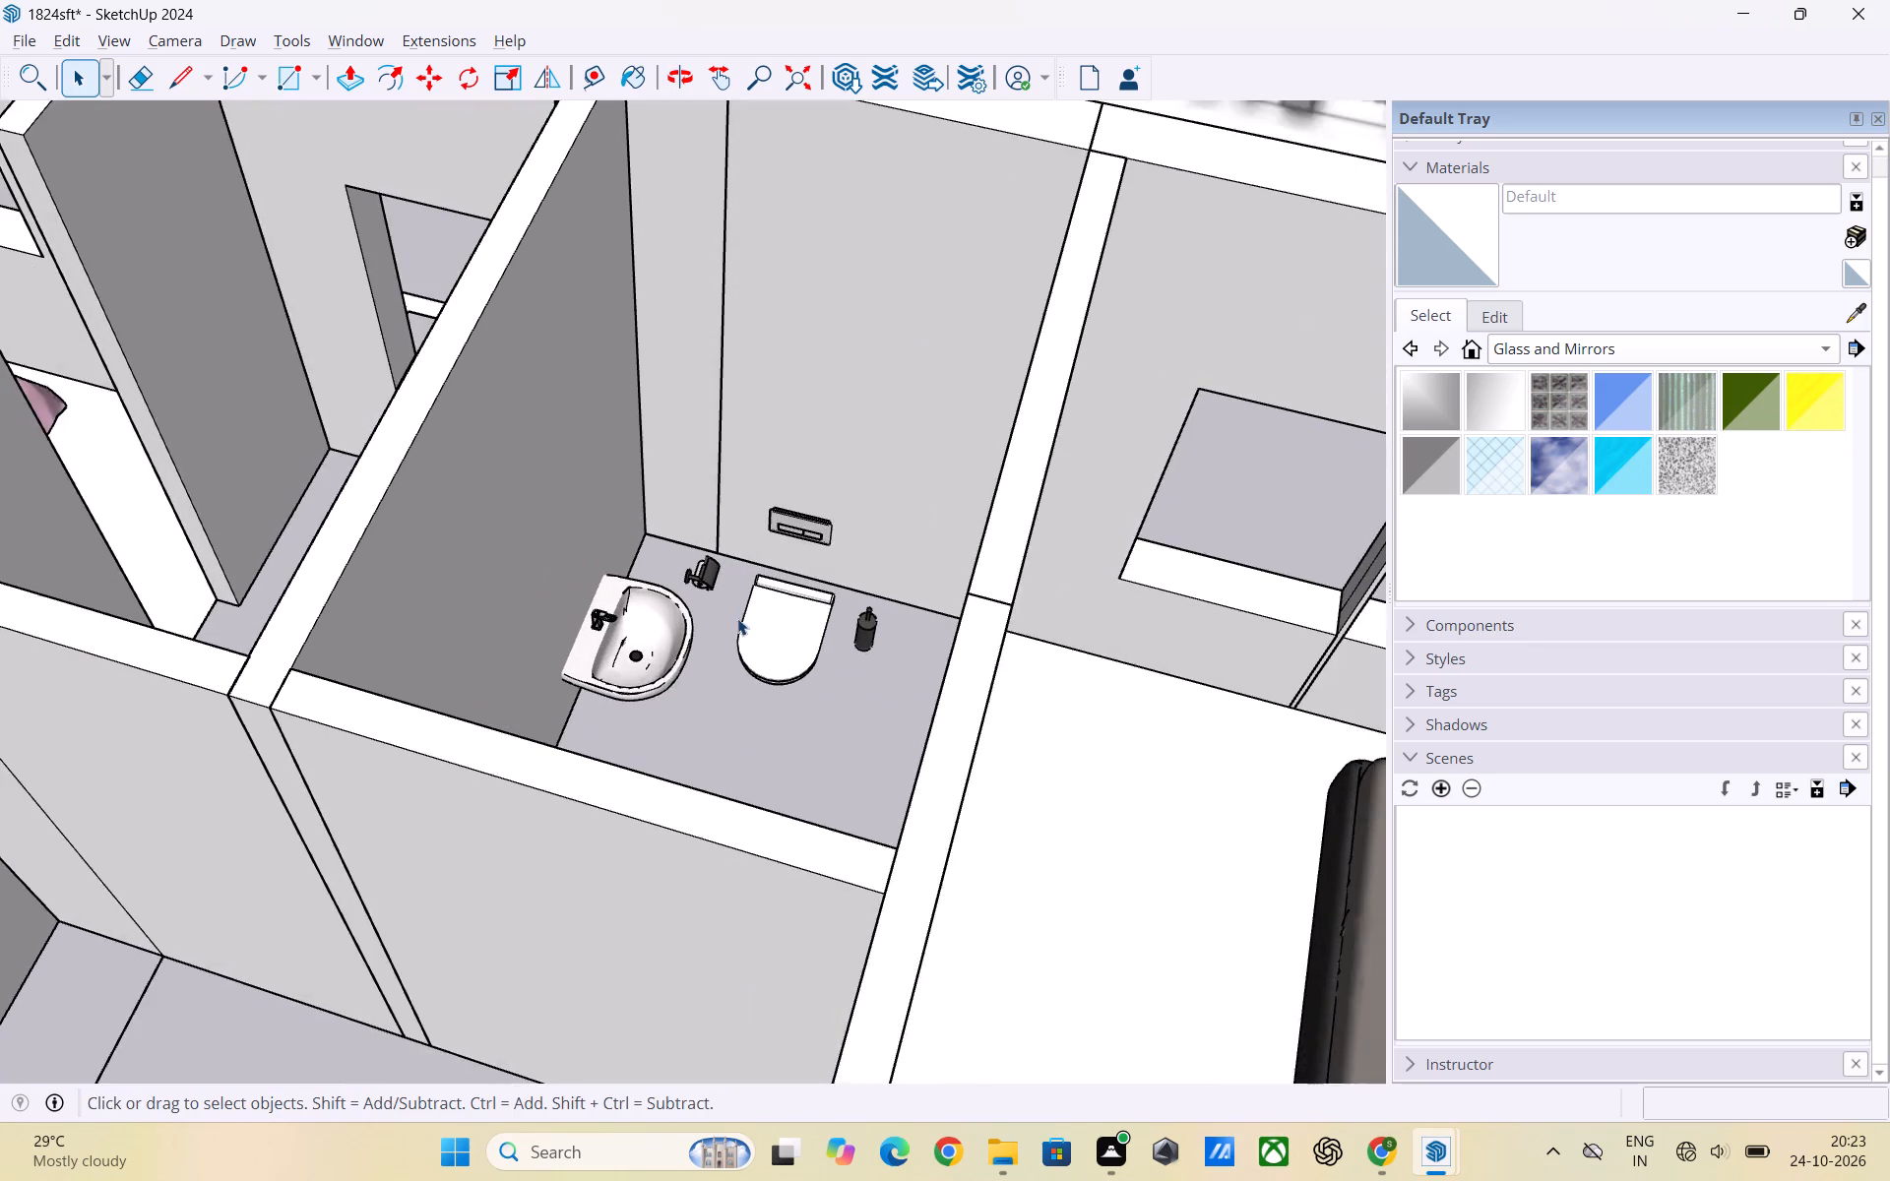
pyautogui.scroll(2, 755, 634)
pyautogui.moveTo(757, 642); pyautogui.dragTo(869, 636, button='middle')
pyautogui.scroll(6, 851, 614)
pyautogui.scroll(-3, 780, 645)
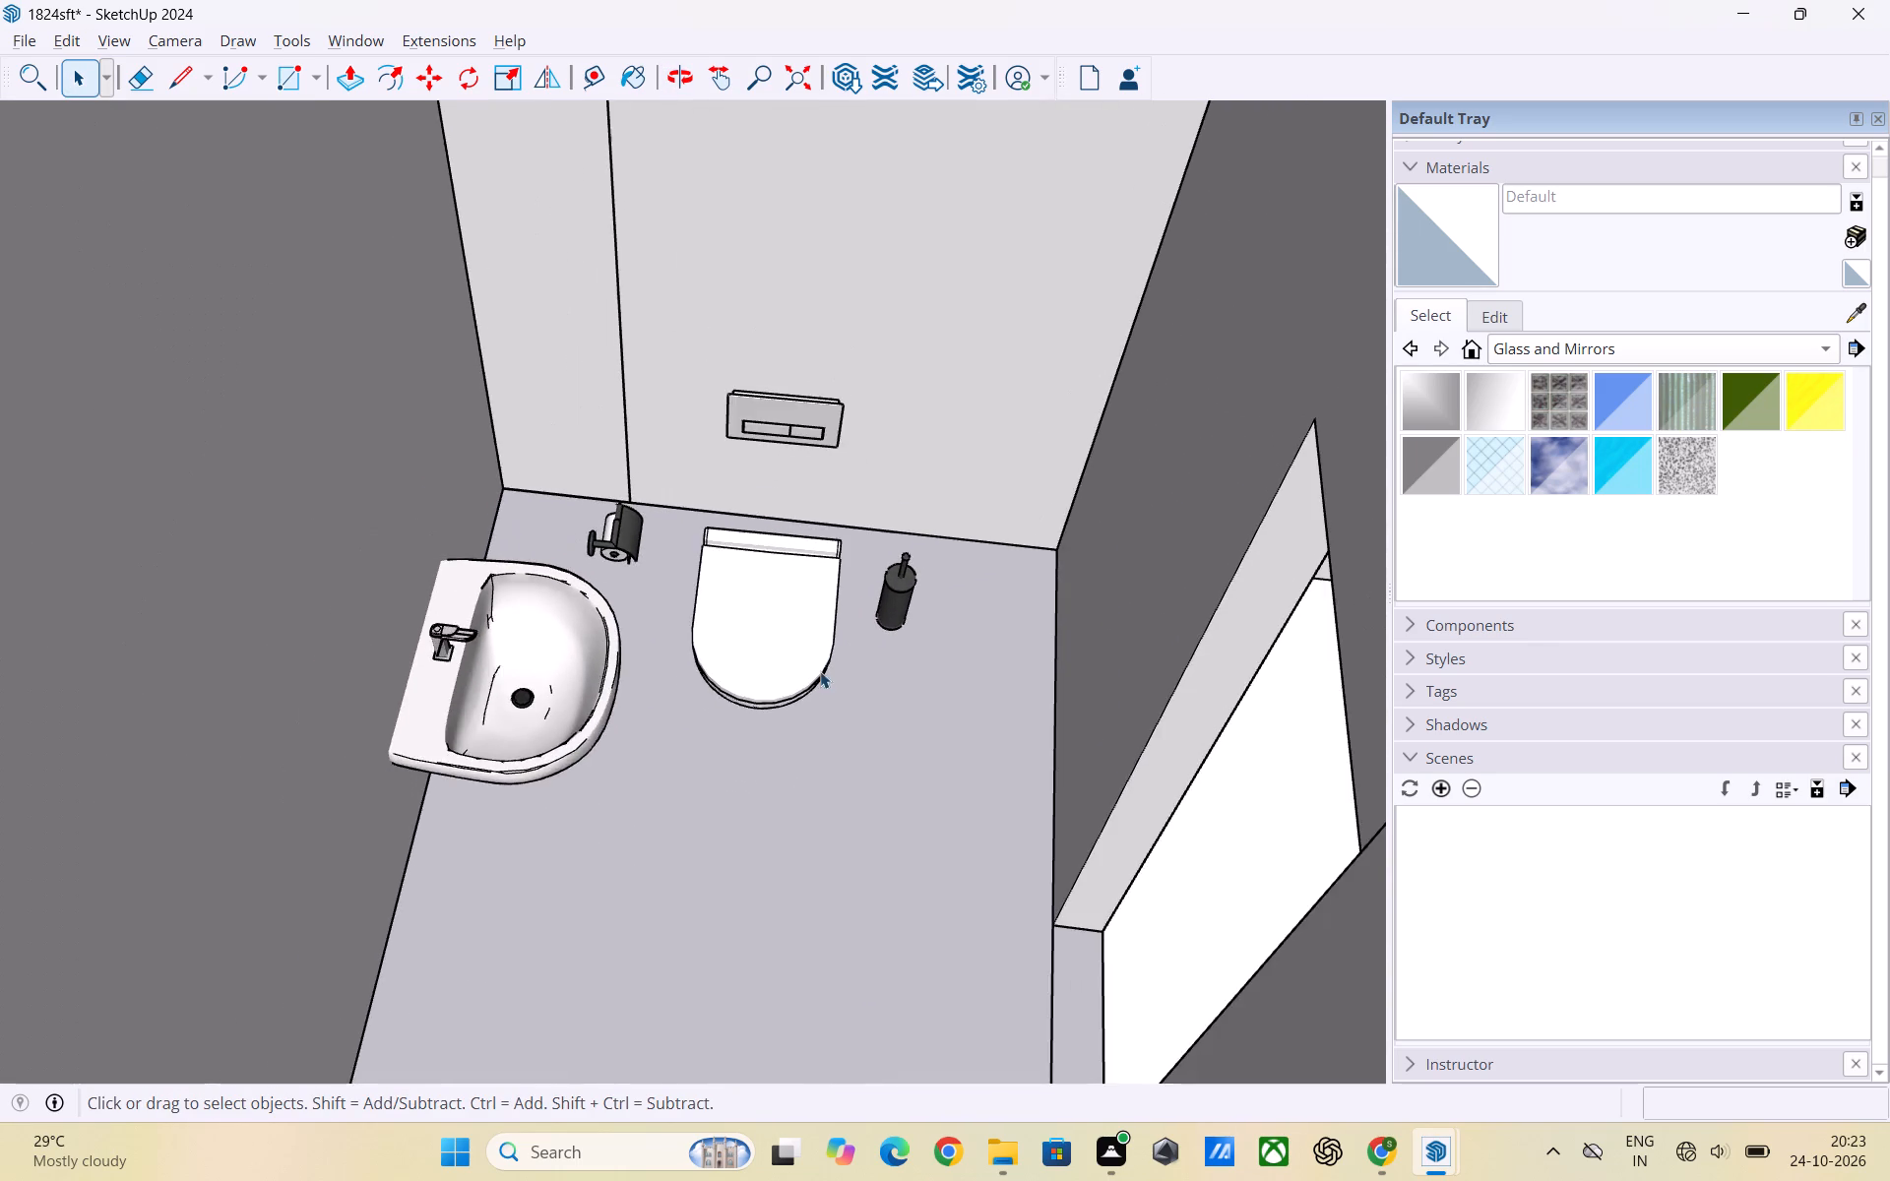
pyautogui.moveTo(815, 670); pyautogui.dragTo(882, 820, button='middle')
pyautogui.click(798, 648)
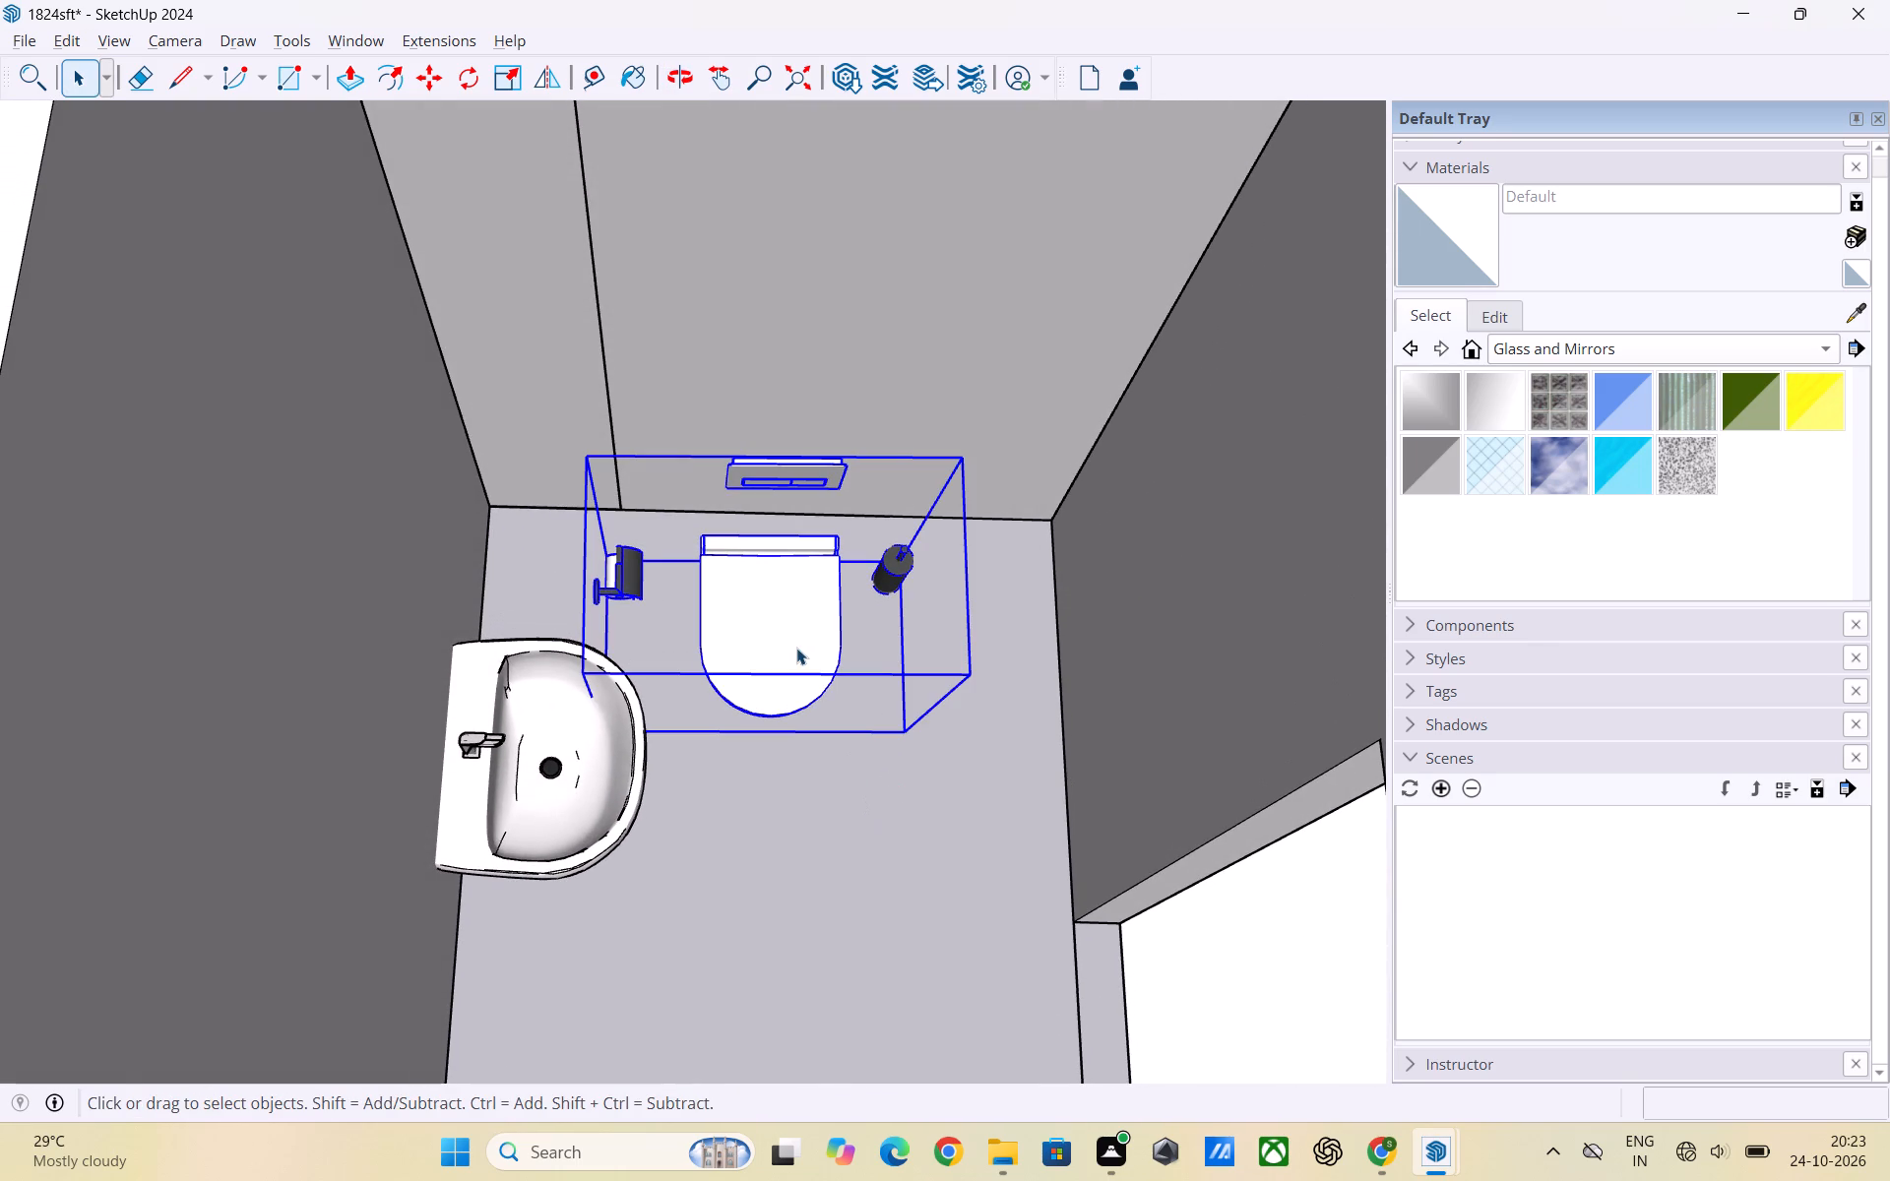
pyautogui.press('m')
pyautogui.click(796, 648)
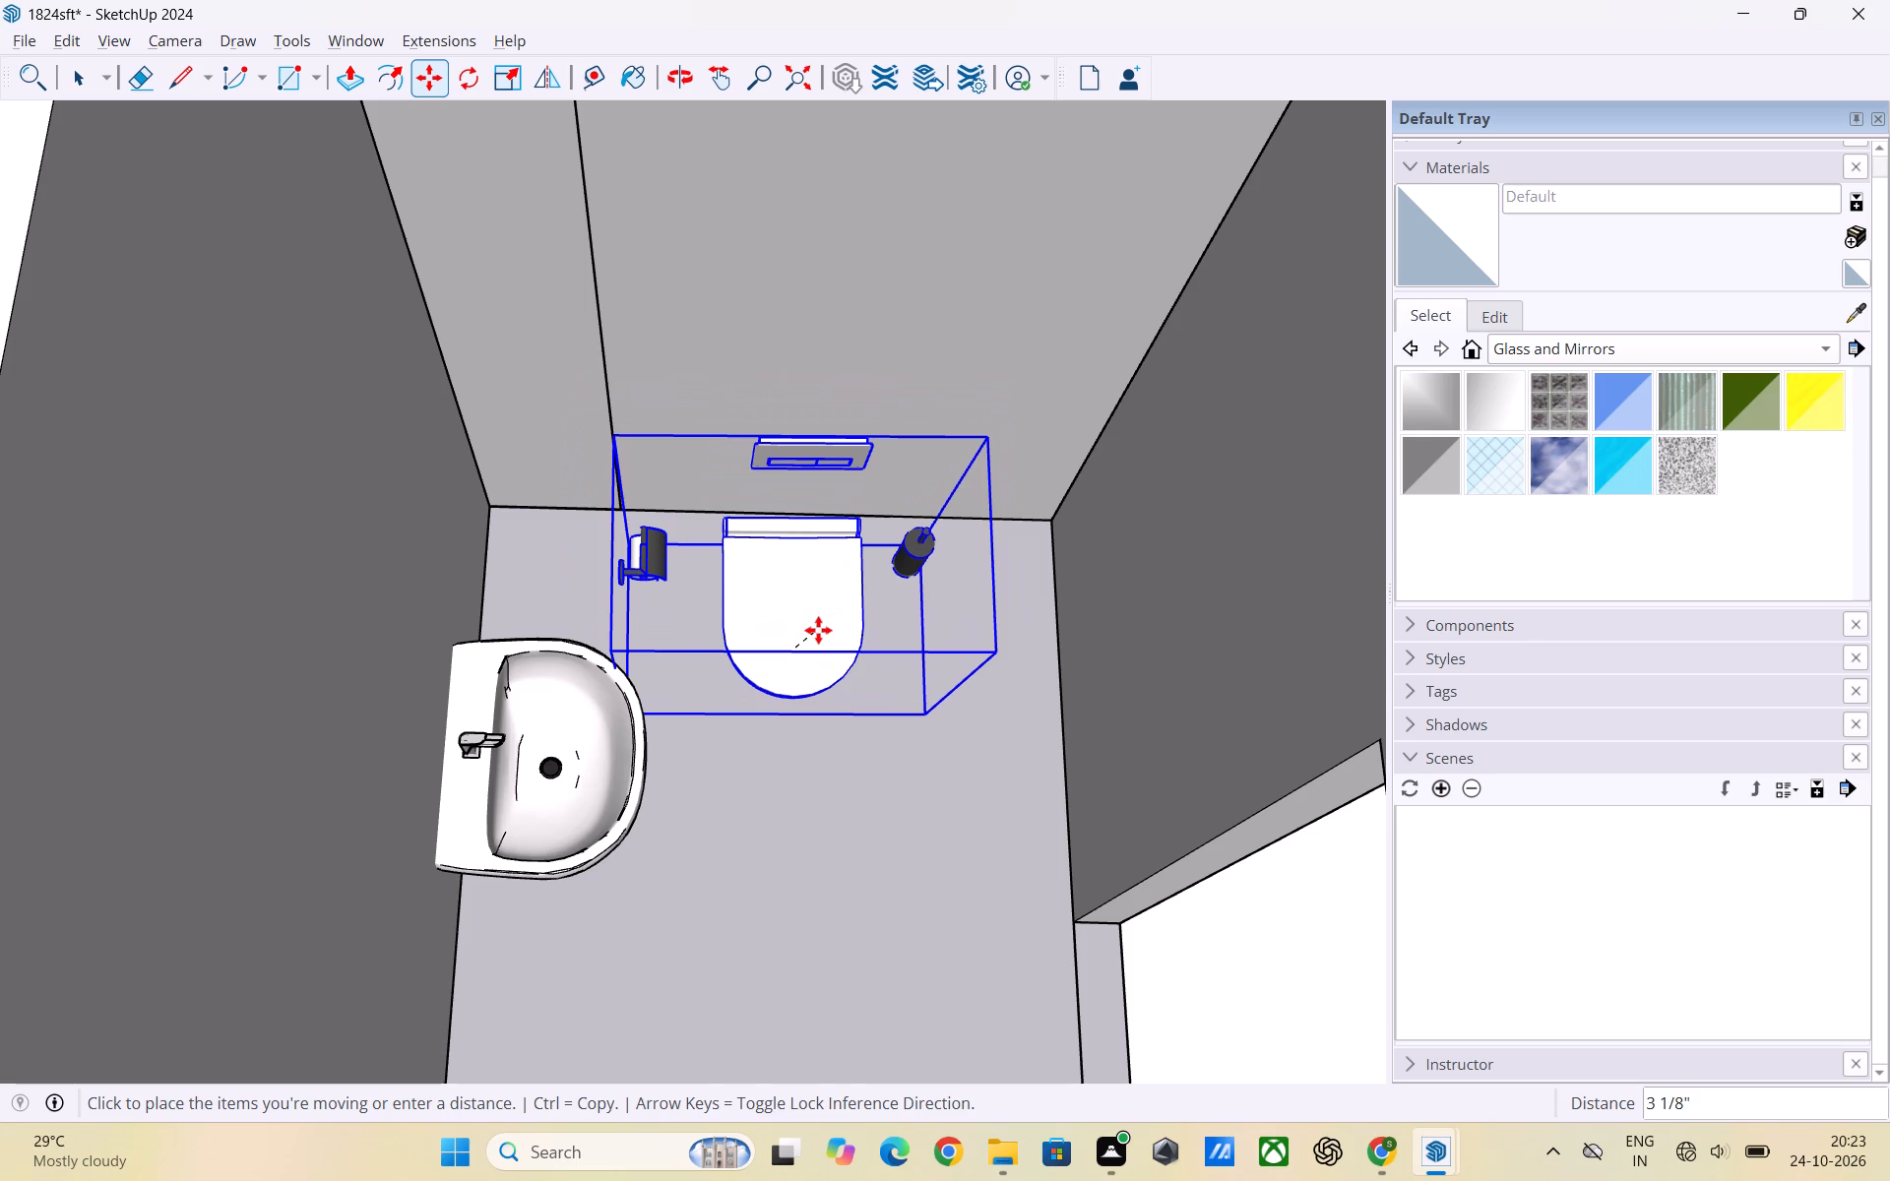
pyautogui.click(818, 630)
pyautogui.press('space')
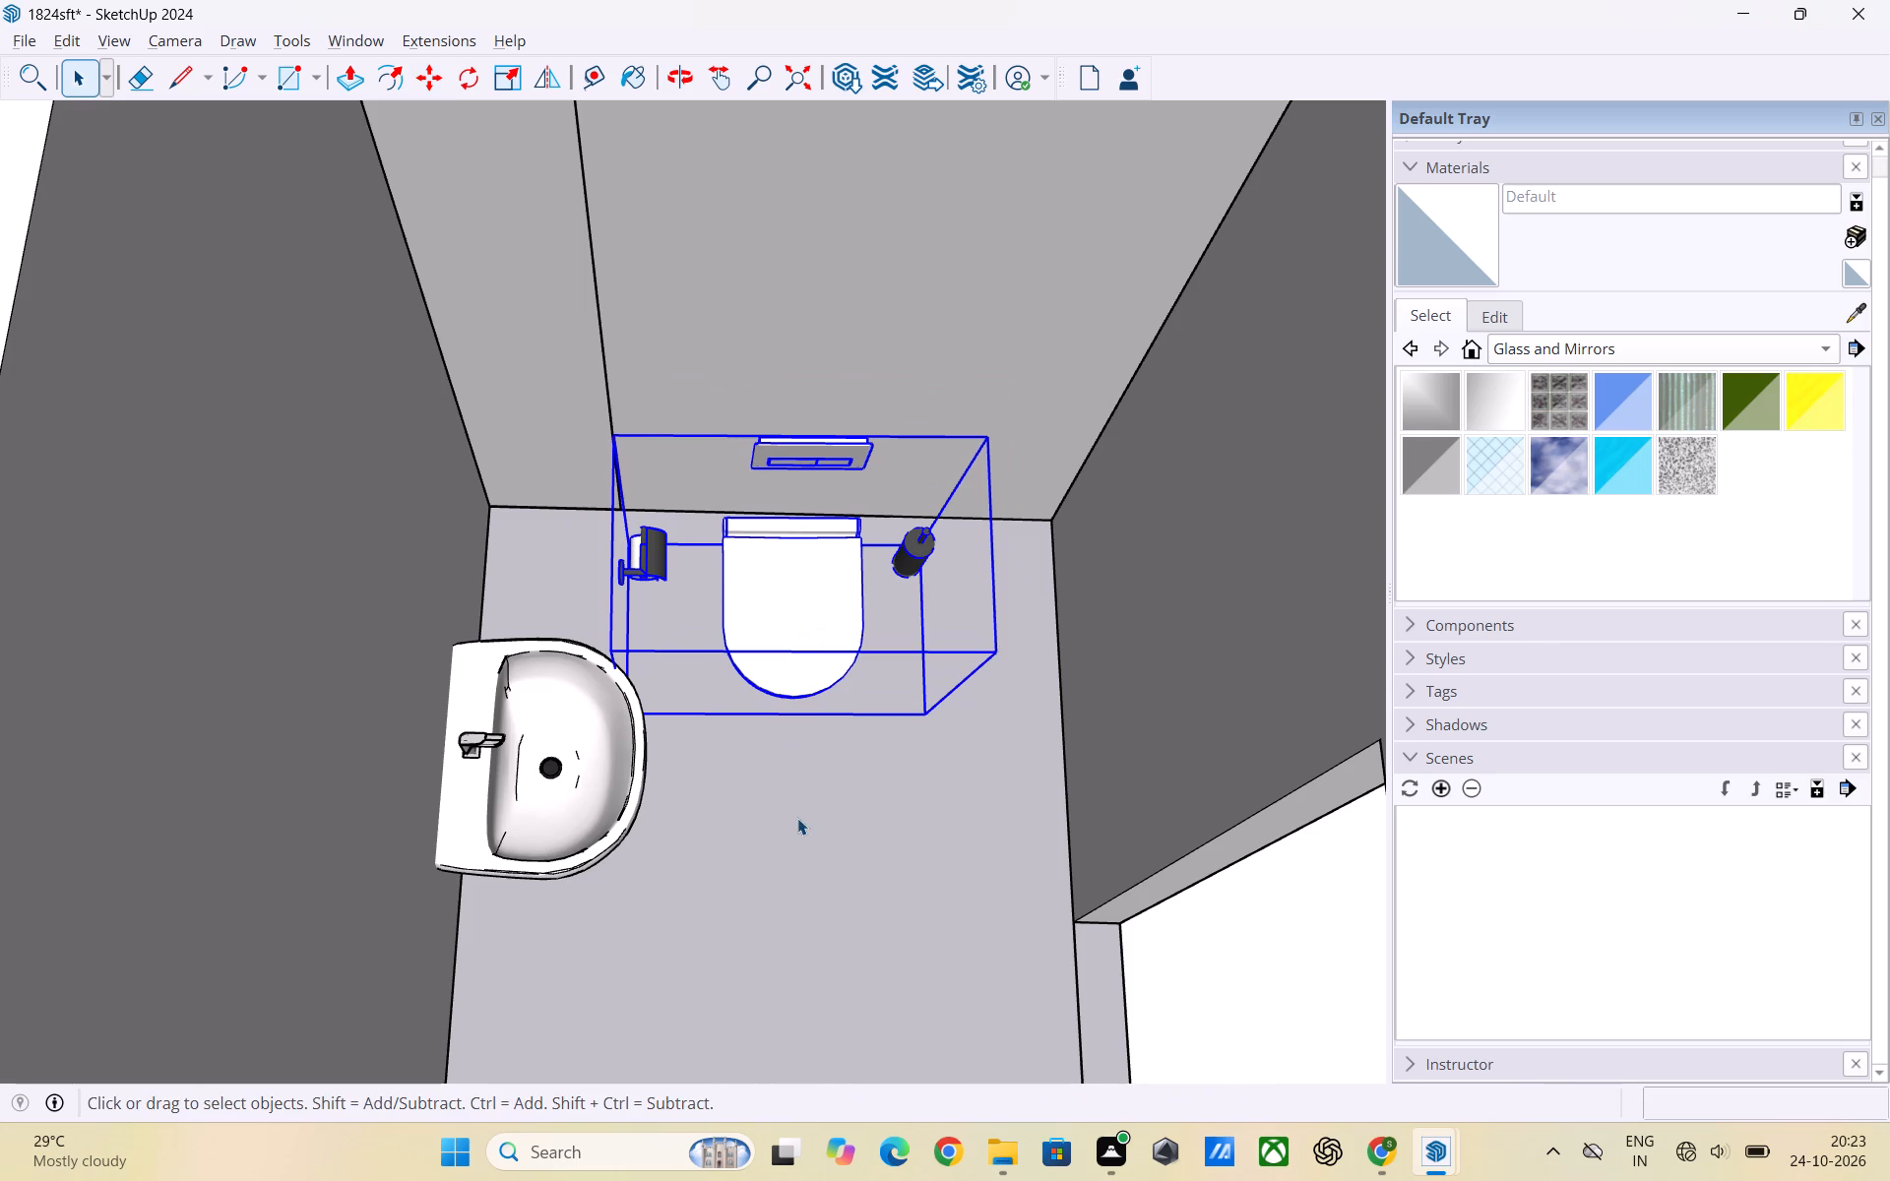
pyautogui.click(797, 818)
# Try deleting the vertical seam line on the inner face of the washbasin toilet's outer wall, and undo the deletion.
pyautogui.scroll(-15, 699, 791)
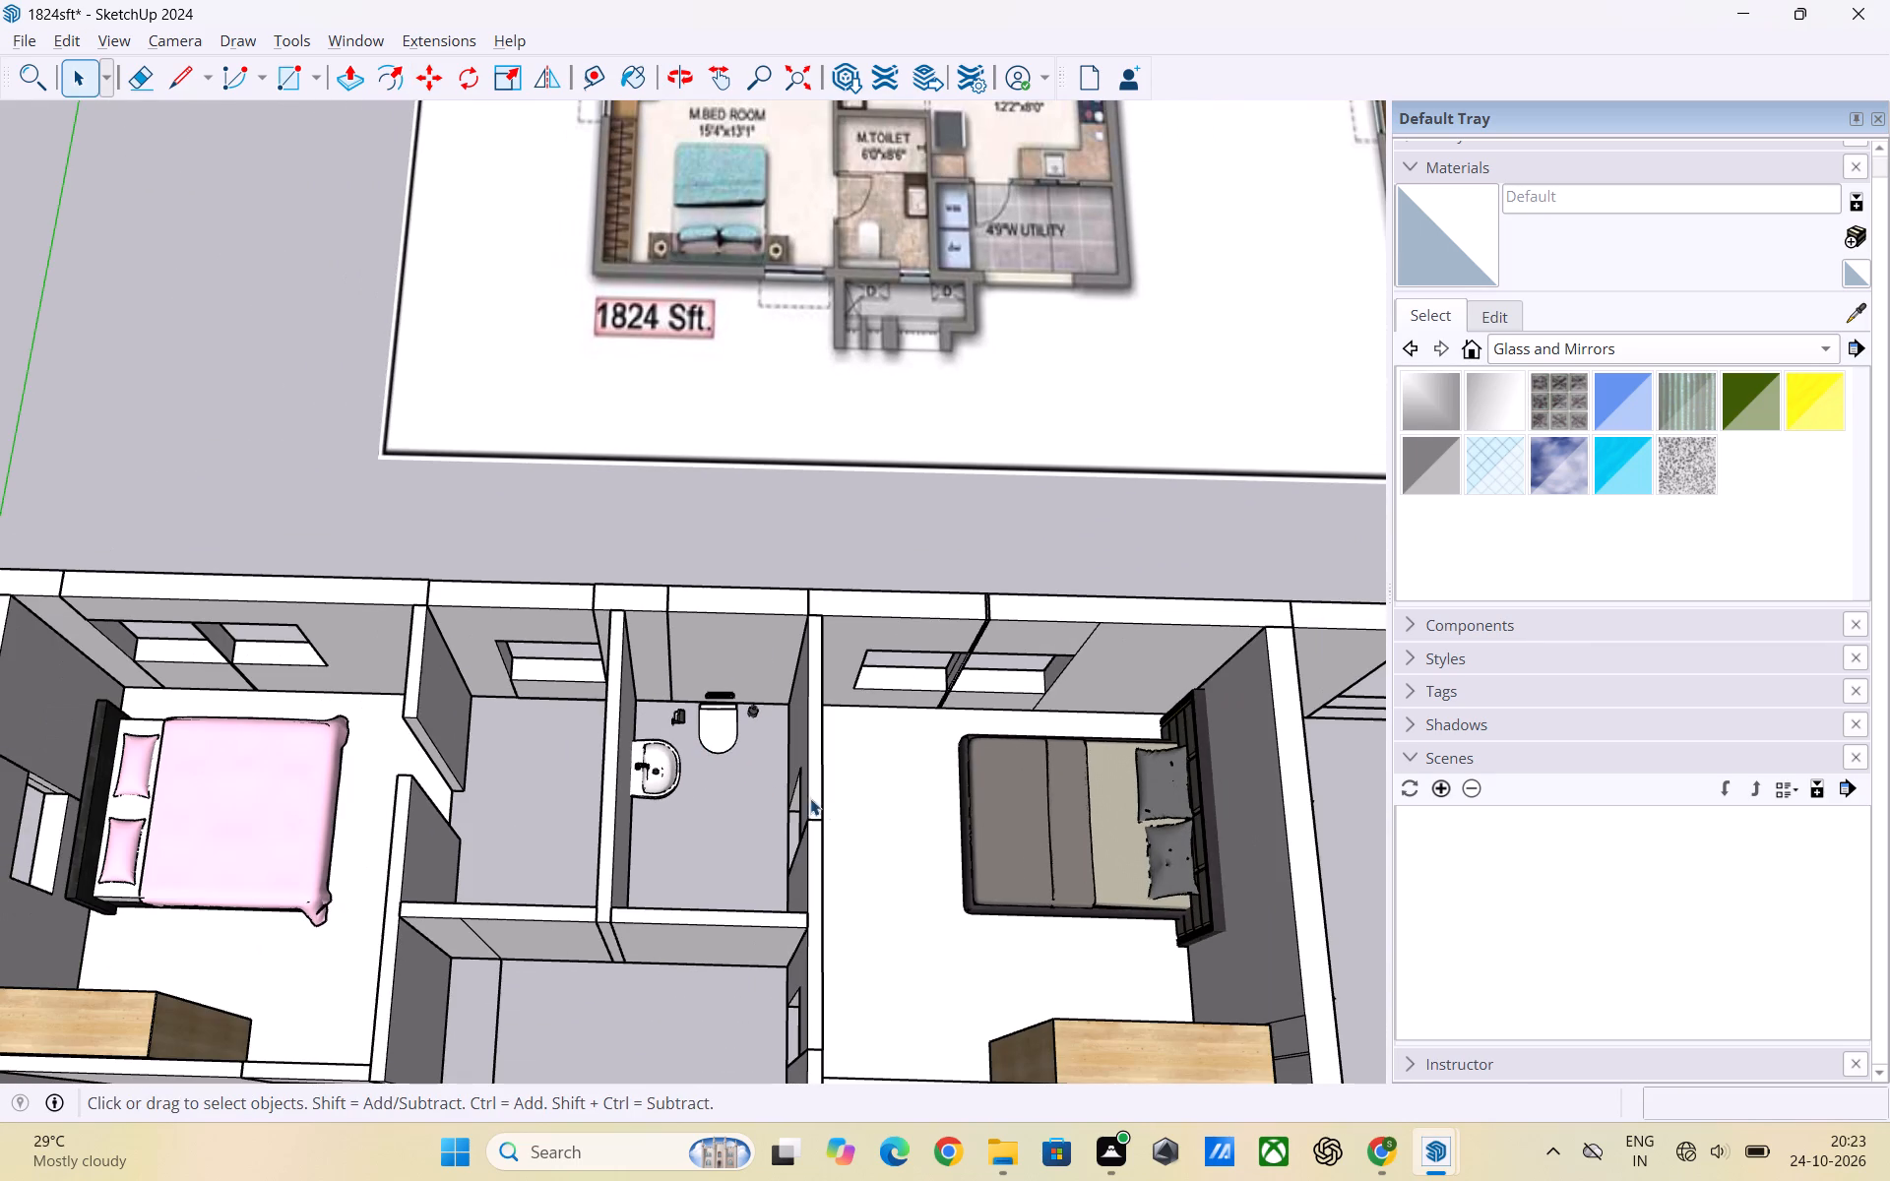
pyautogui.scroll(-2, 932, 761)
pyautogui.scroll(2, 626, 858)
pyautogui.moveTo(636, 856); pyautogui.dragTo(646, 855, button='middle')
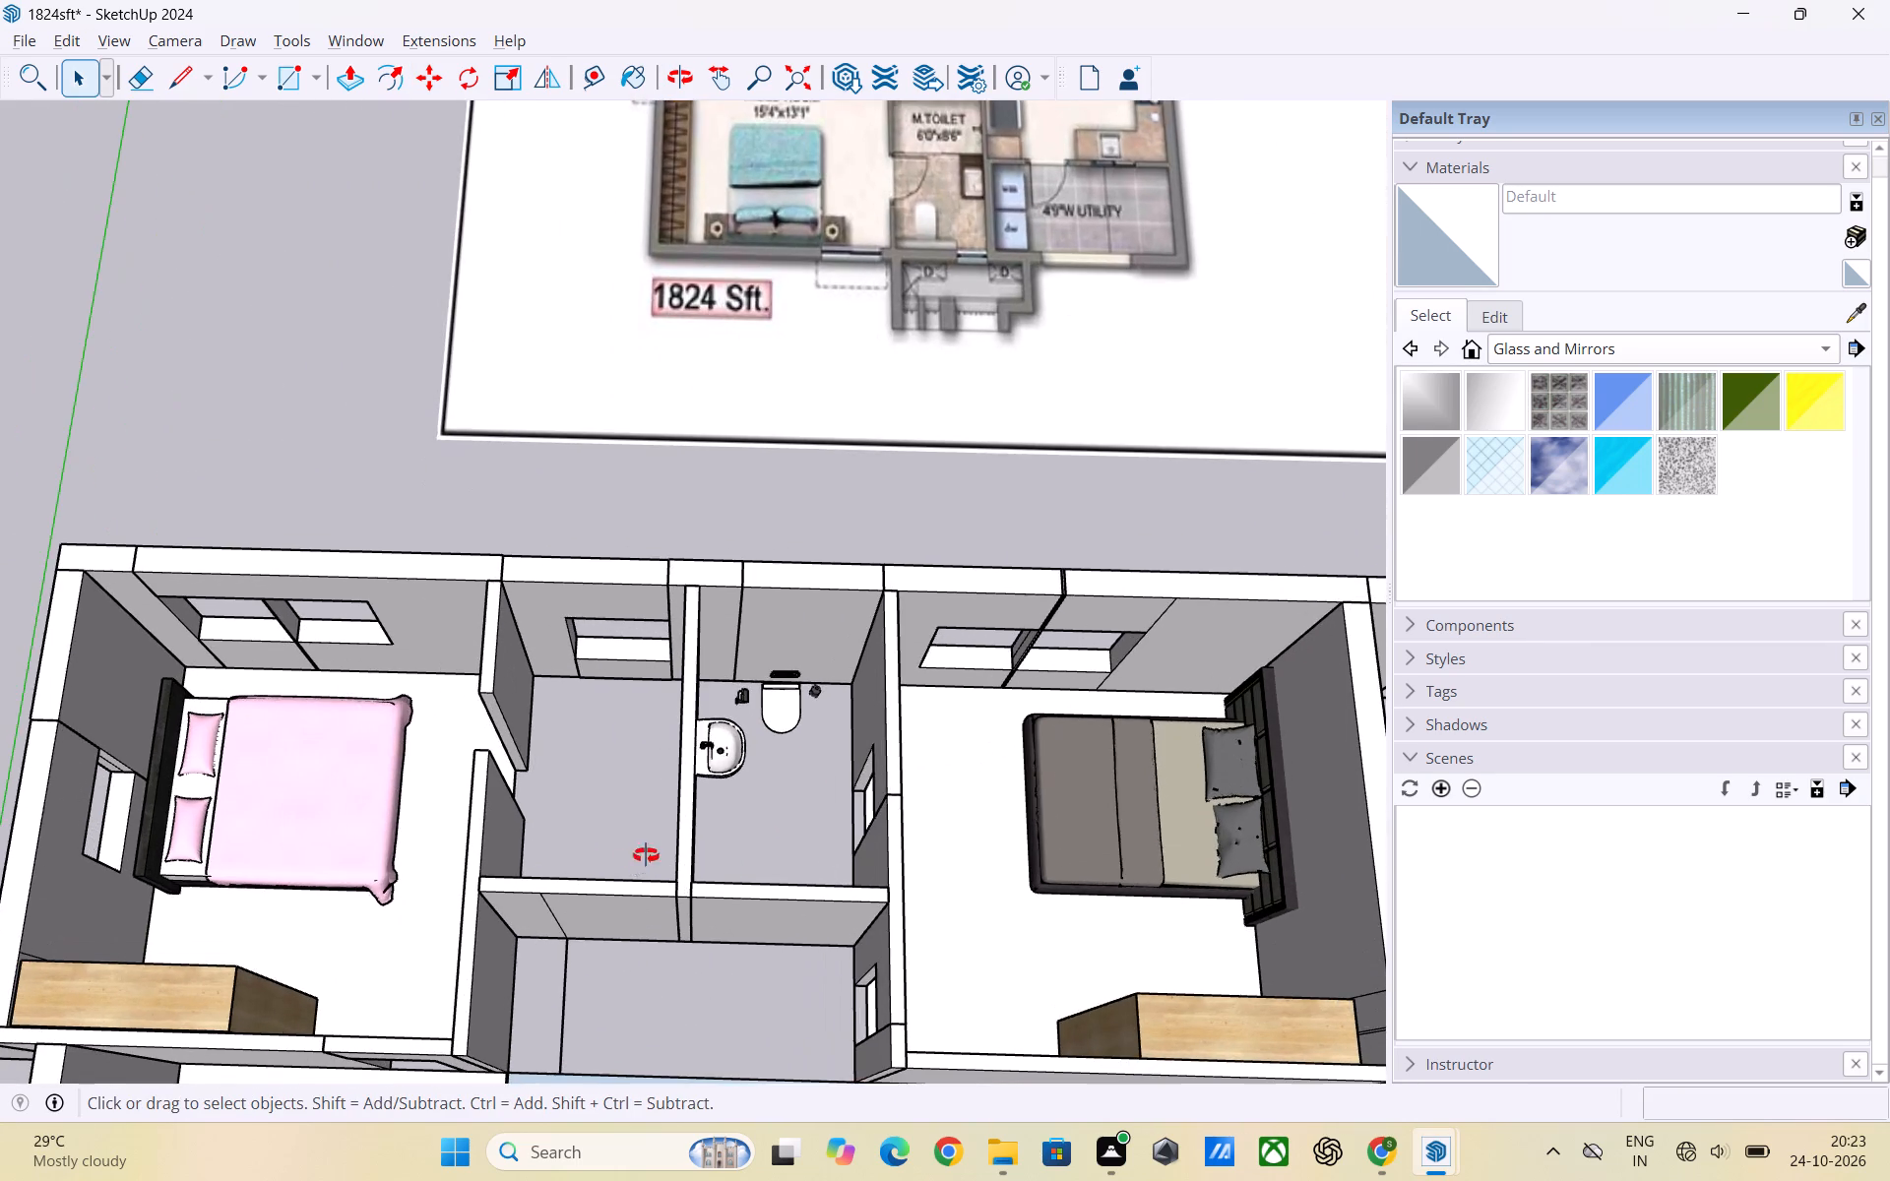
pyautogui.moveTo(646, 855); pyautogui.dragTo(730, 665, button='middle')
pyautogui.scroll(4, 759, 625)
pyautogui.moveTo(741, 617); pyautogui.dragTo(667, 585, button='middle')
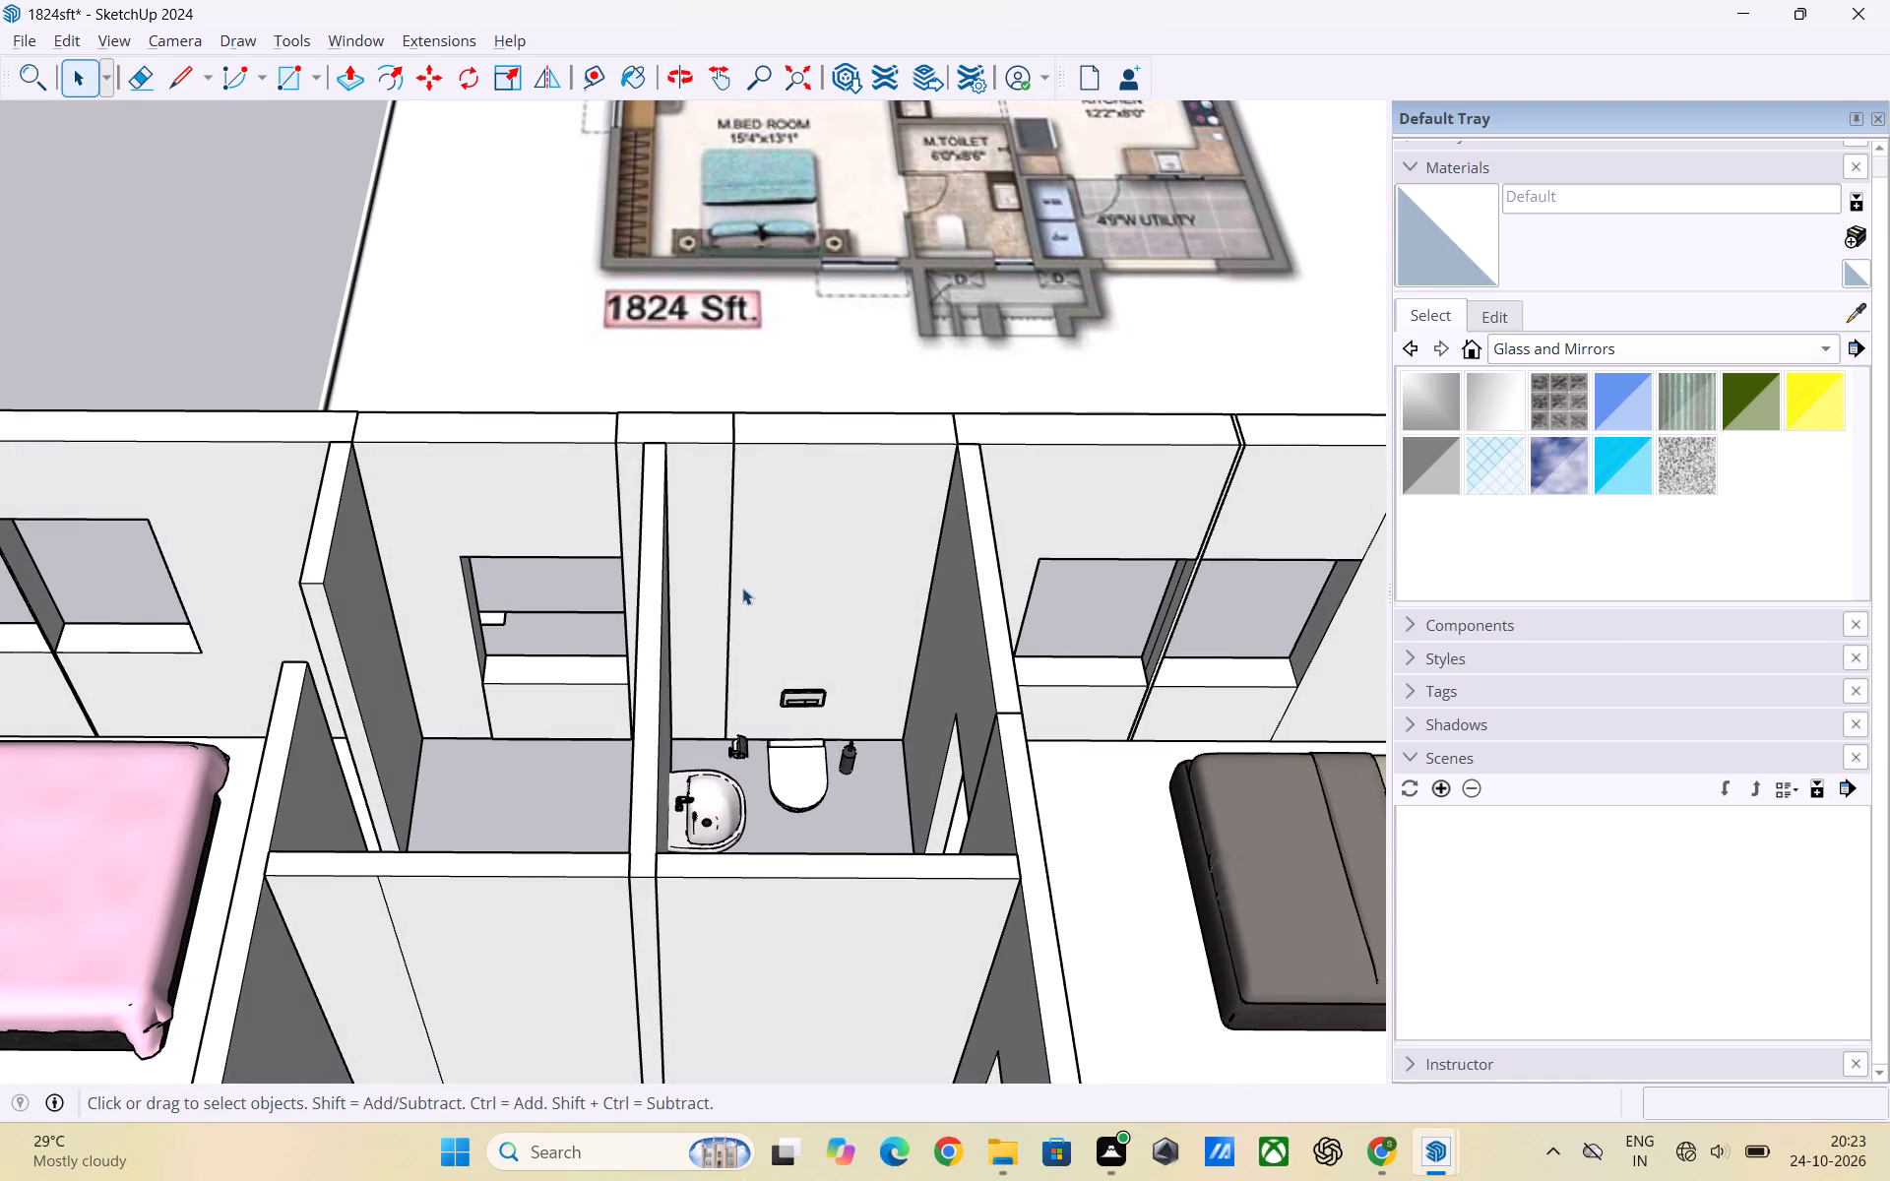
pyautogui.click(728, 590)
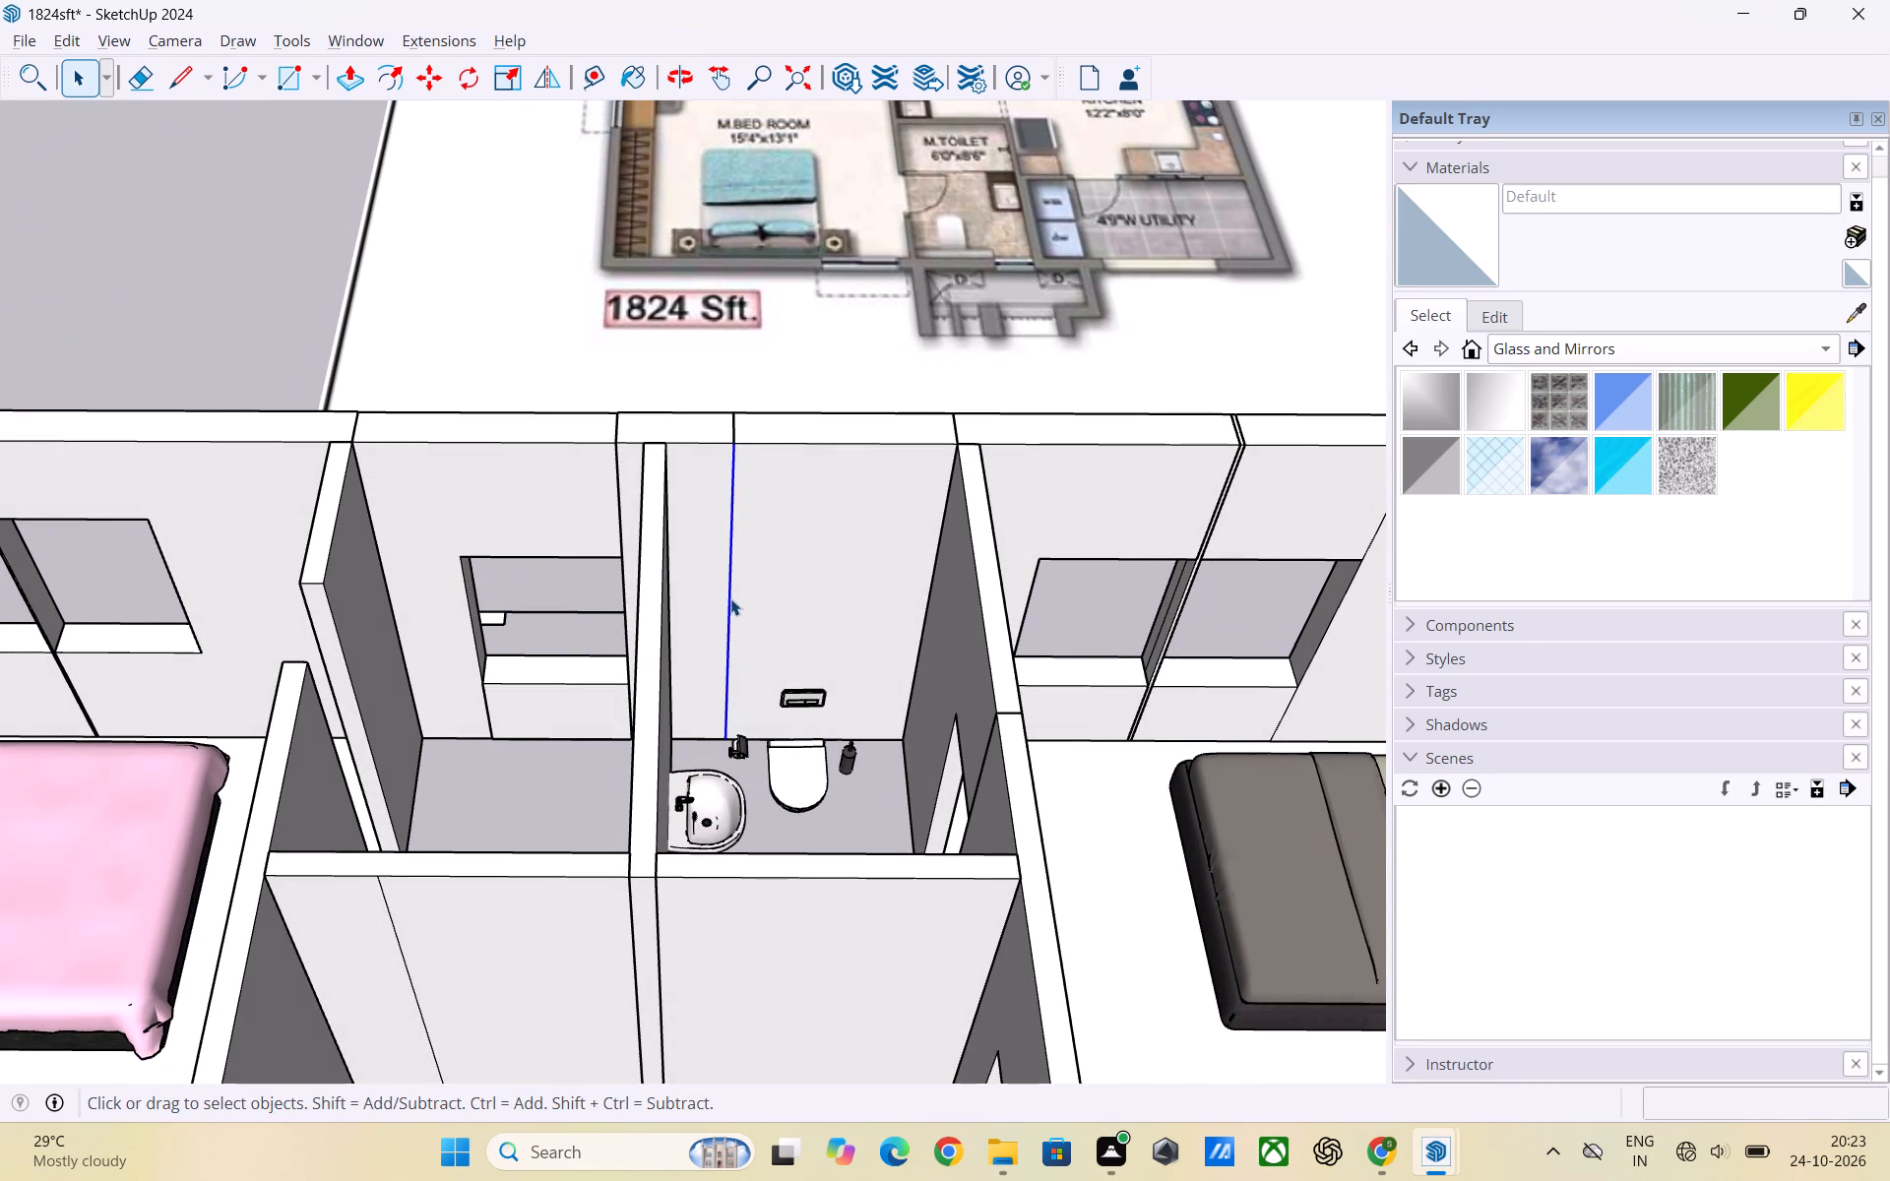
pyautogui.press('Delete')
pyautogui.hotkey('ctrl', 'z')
# Examine the two adjoining toilet rooms and the shared outer wall, from inside and from the duct side outside.
pyautogui.click(310, 232)
pyautogui.scroll(2, 800, 685)
pyautogui.scroll(-2, 736, 608)
pyautogui.moveTo(530, 614); pyautogui.dragTo(592, 606, button='middle')
pyautogui.scroll(-1, 530, 614)
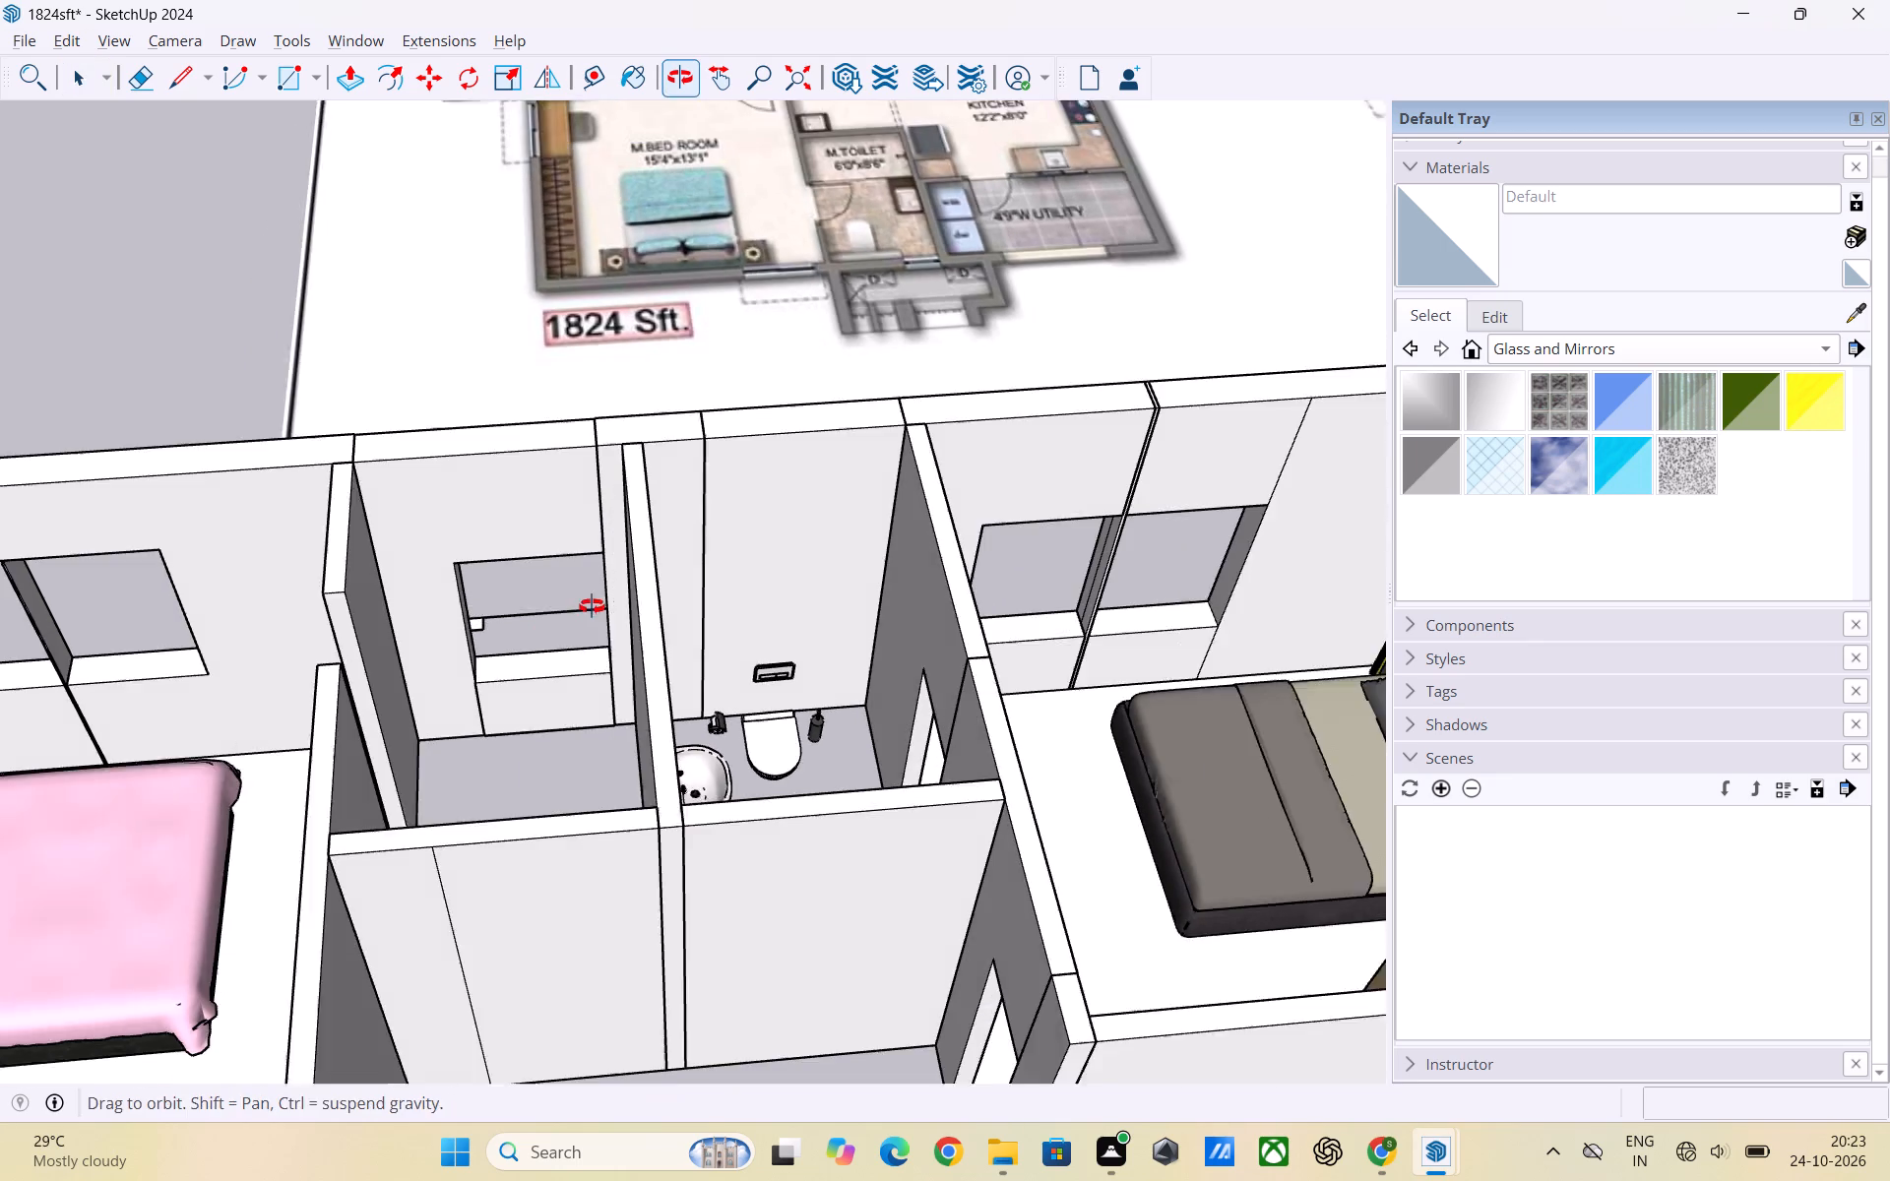
pyautogui.moveTo(592, 606); pyautogui.dragTo(616, 590, button='middle')
pyautogui.scroll(3, 649, 579)
pyautogui.scroll(-1, 824, 656)
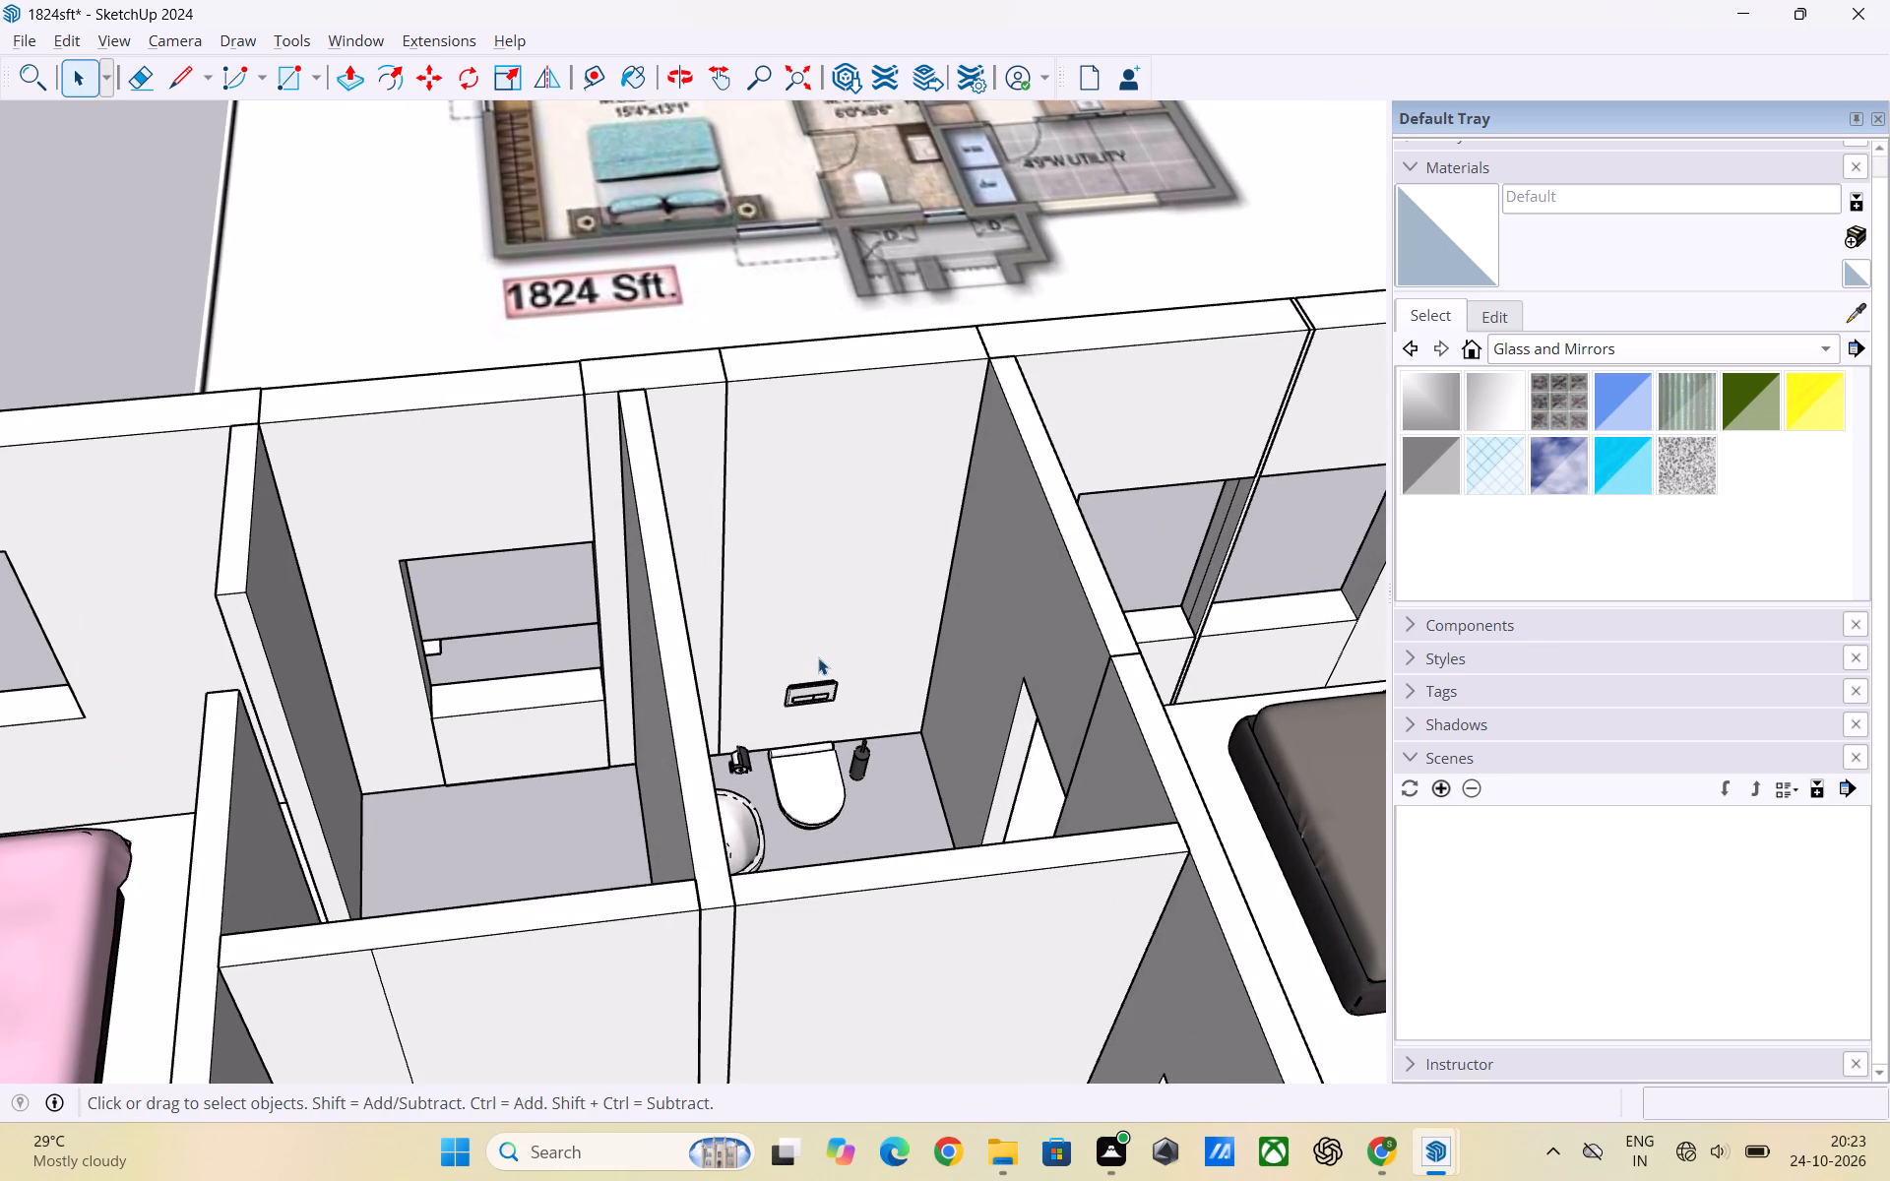
pyautogui.moveTo(883, 736); pyautogui.dragTo(753, 797, button='middle')
pyautogui.scroll(3, 800, 795)
pyautogui.scroll(-4, 751, 756)
pyautogui.moveTo(792, 770); pyautogui.dragTo(830, 830, button='middle')
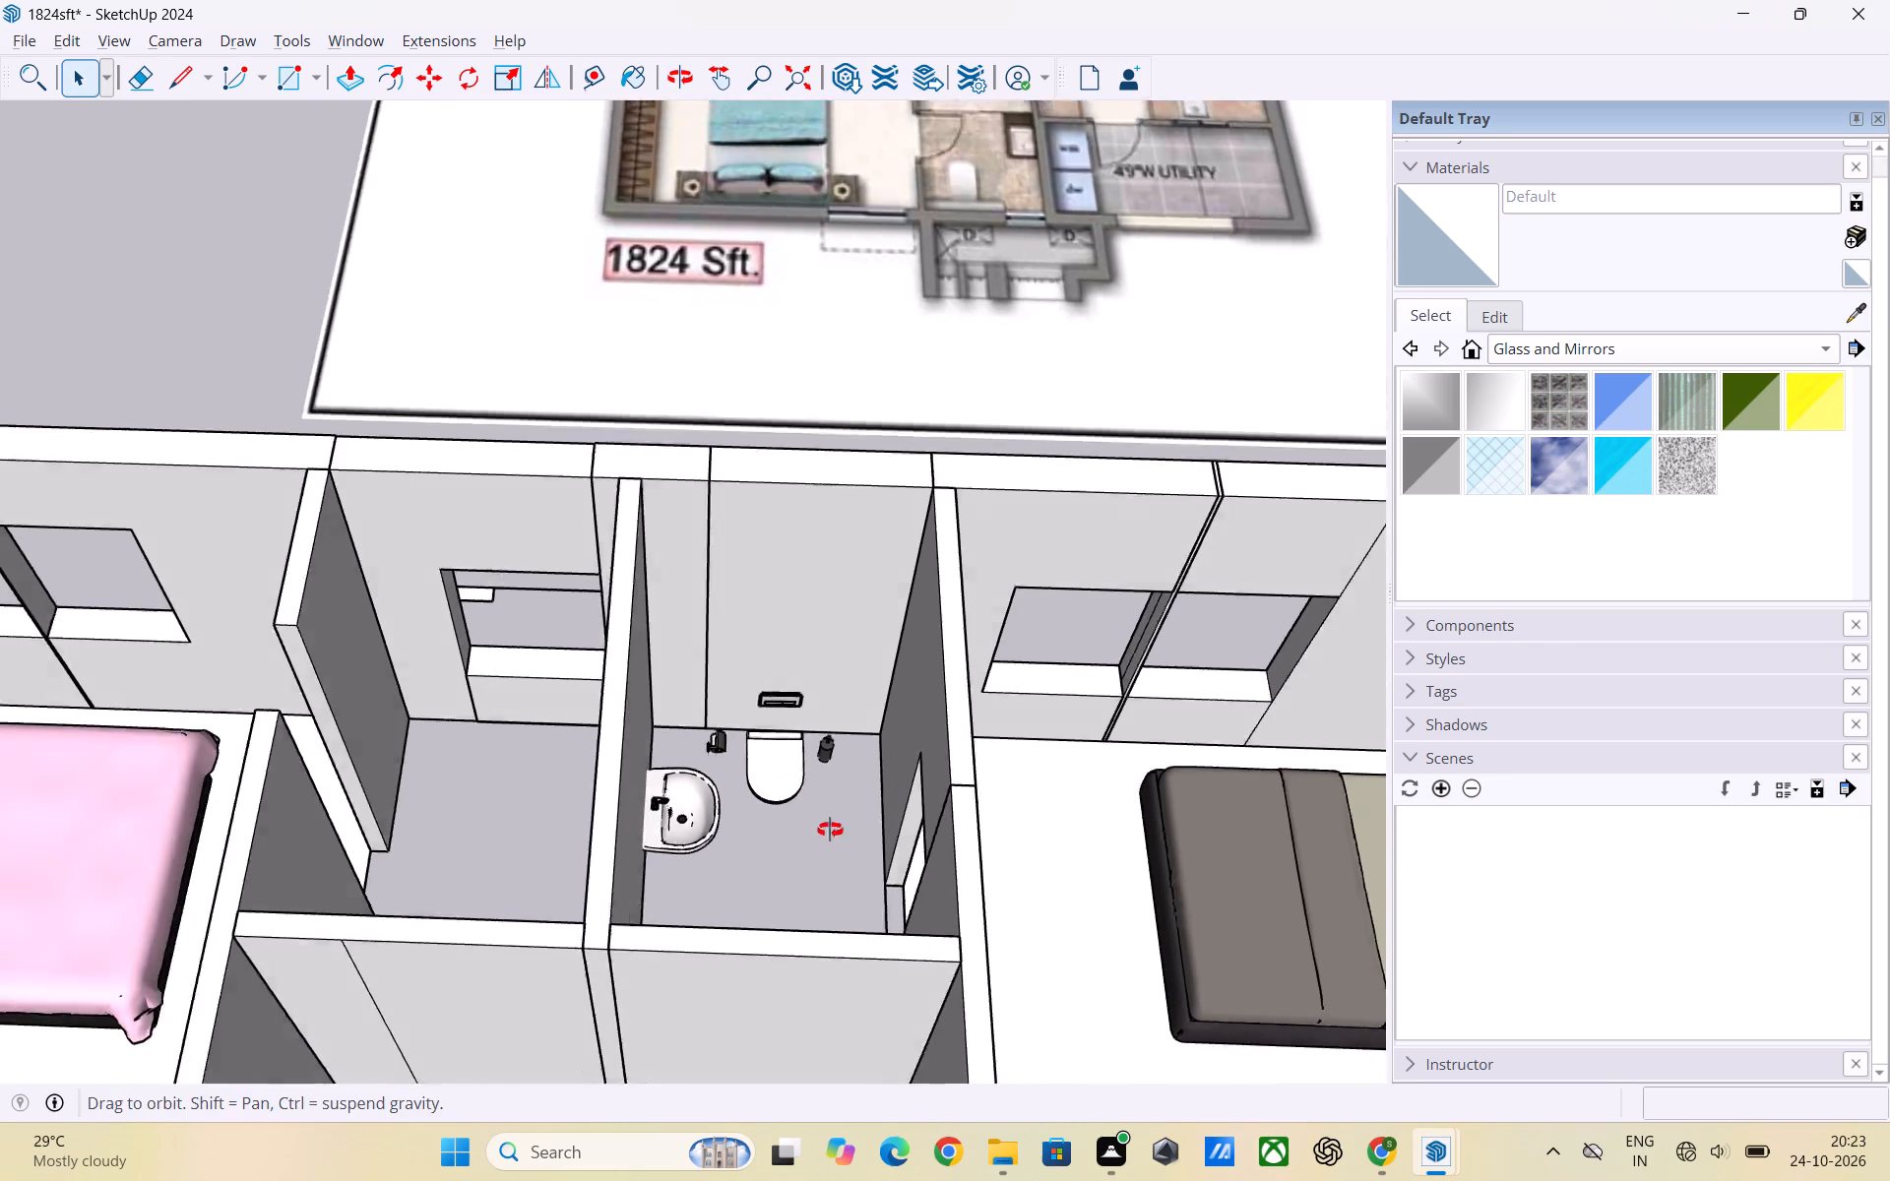
pyautogui.moveTo(830, 830); pyautogui.dragTo(858, 878, button='middle')
pyautogui.scroll(2, 913, 849)
pyautogui.scroll(-5, 965, 821)
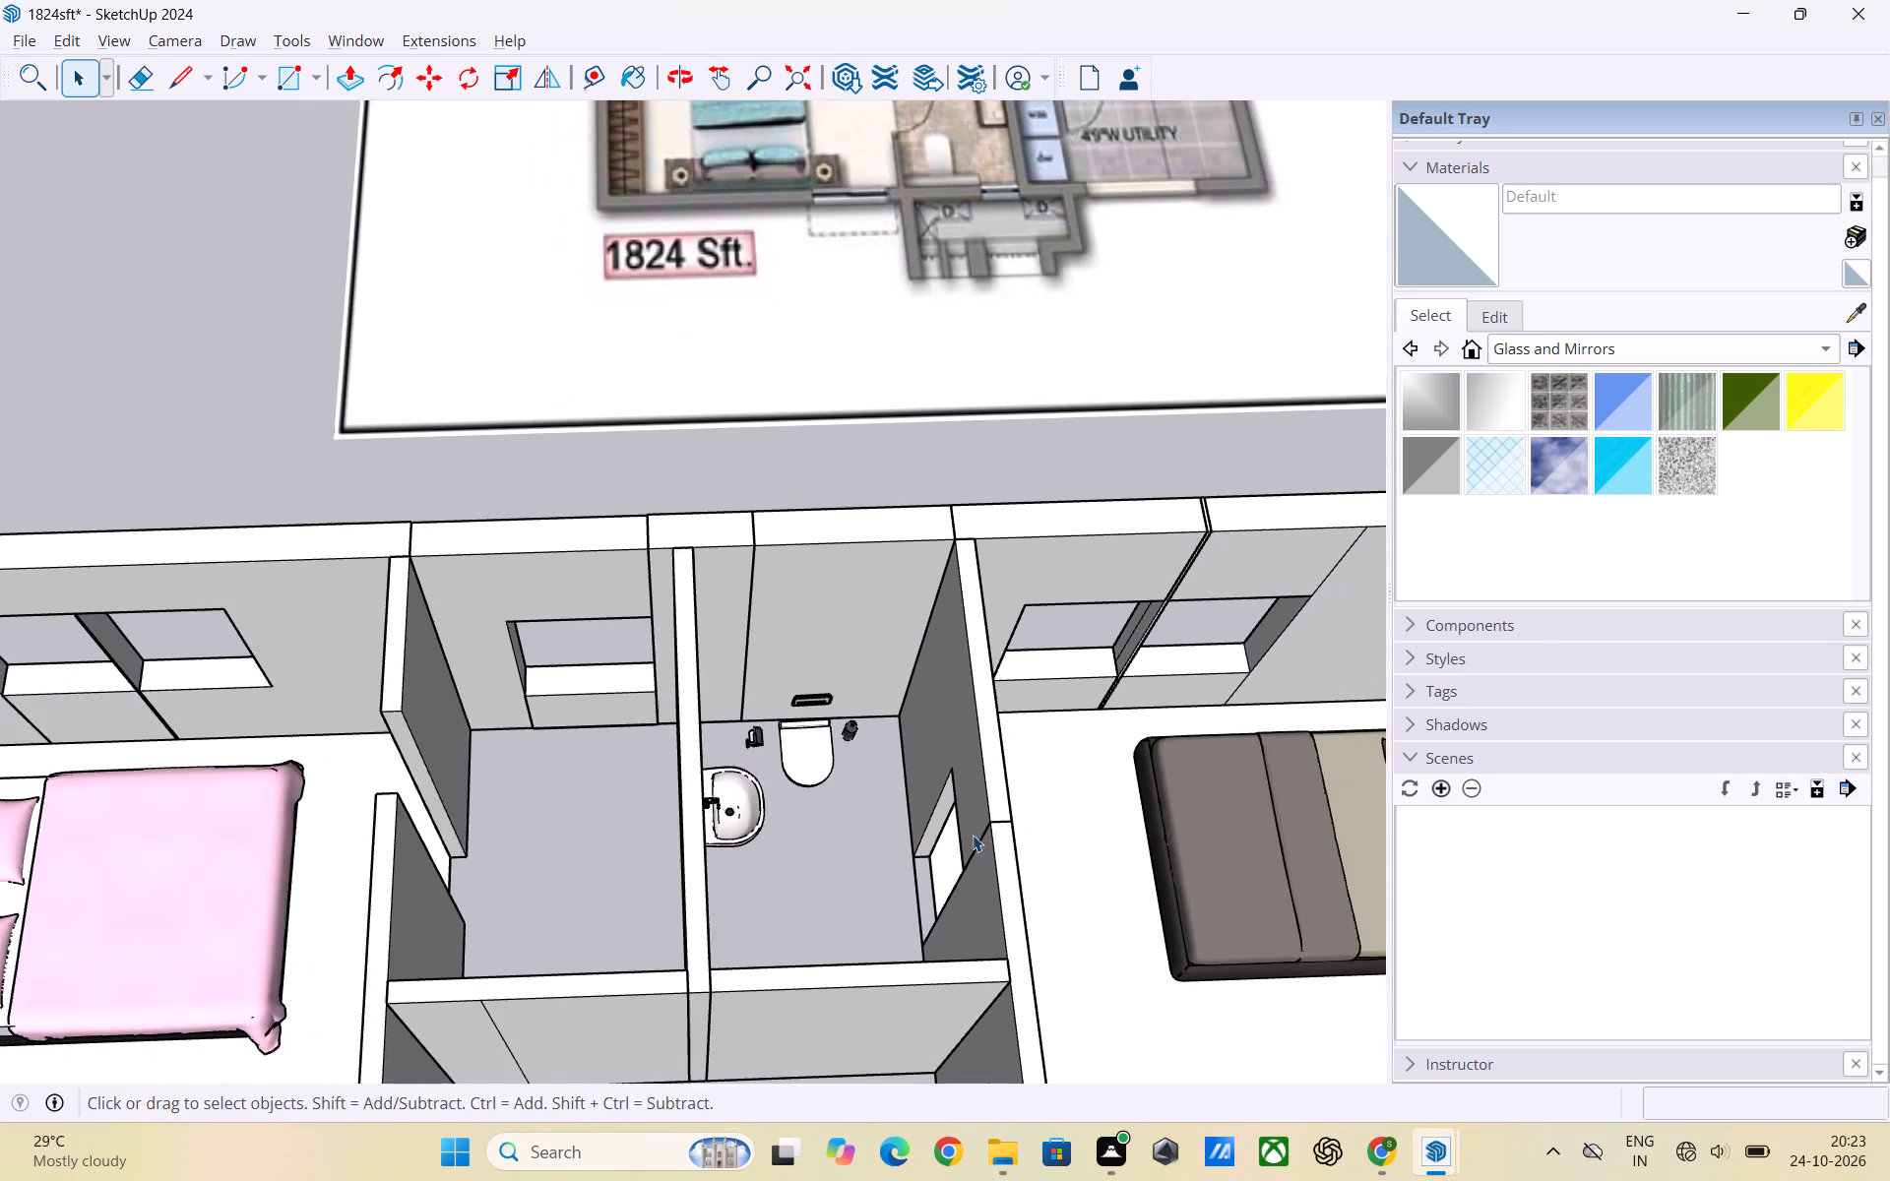
pyautogui.scroll(3, 841, 561)
pyautogui.scroll(-5, 841, 561)
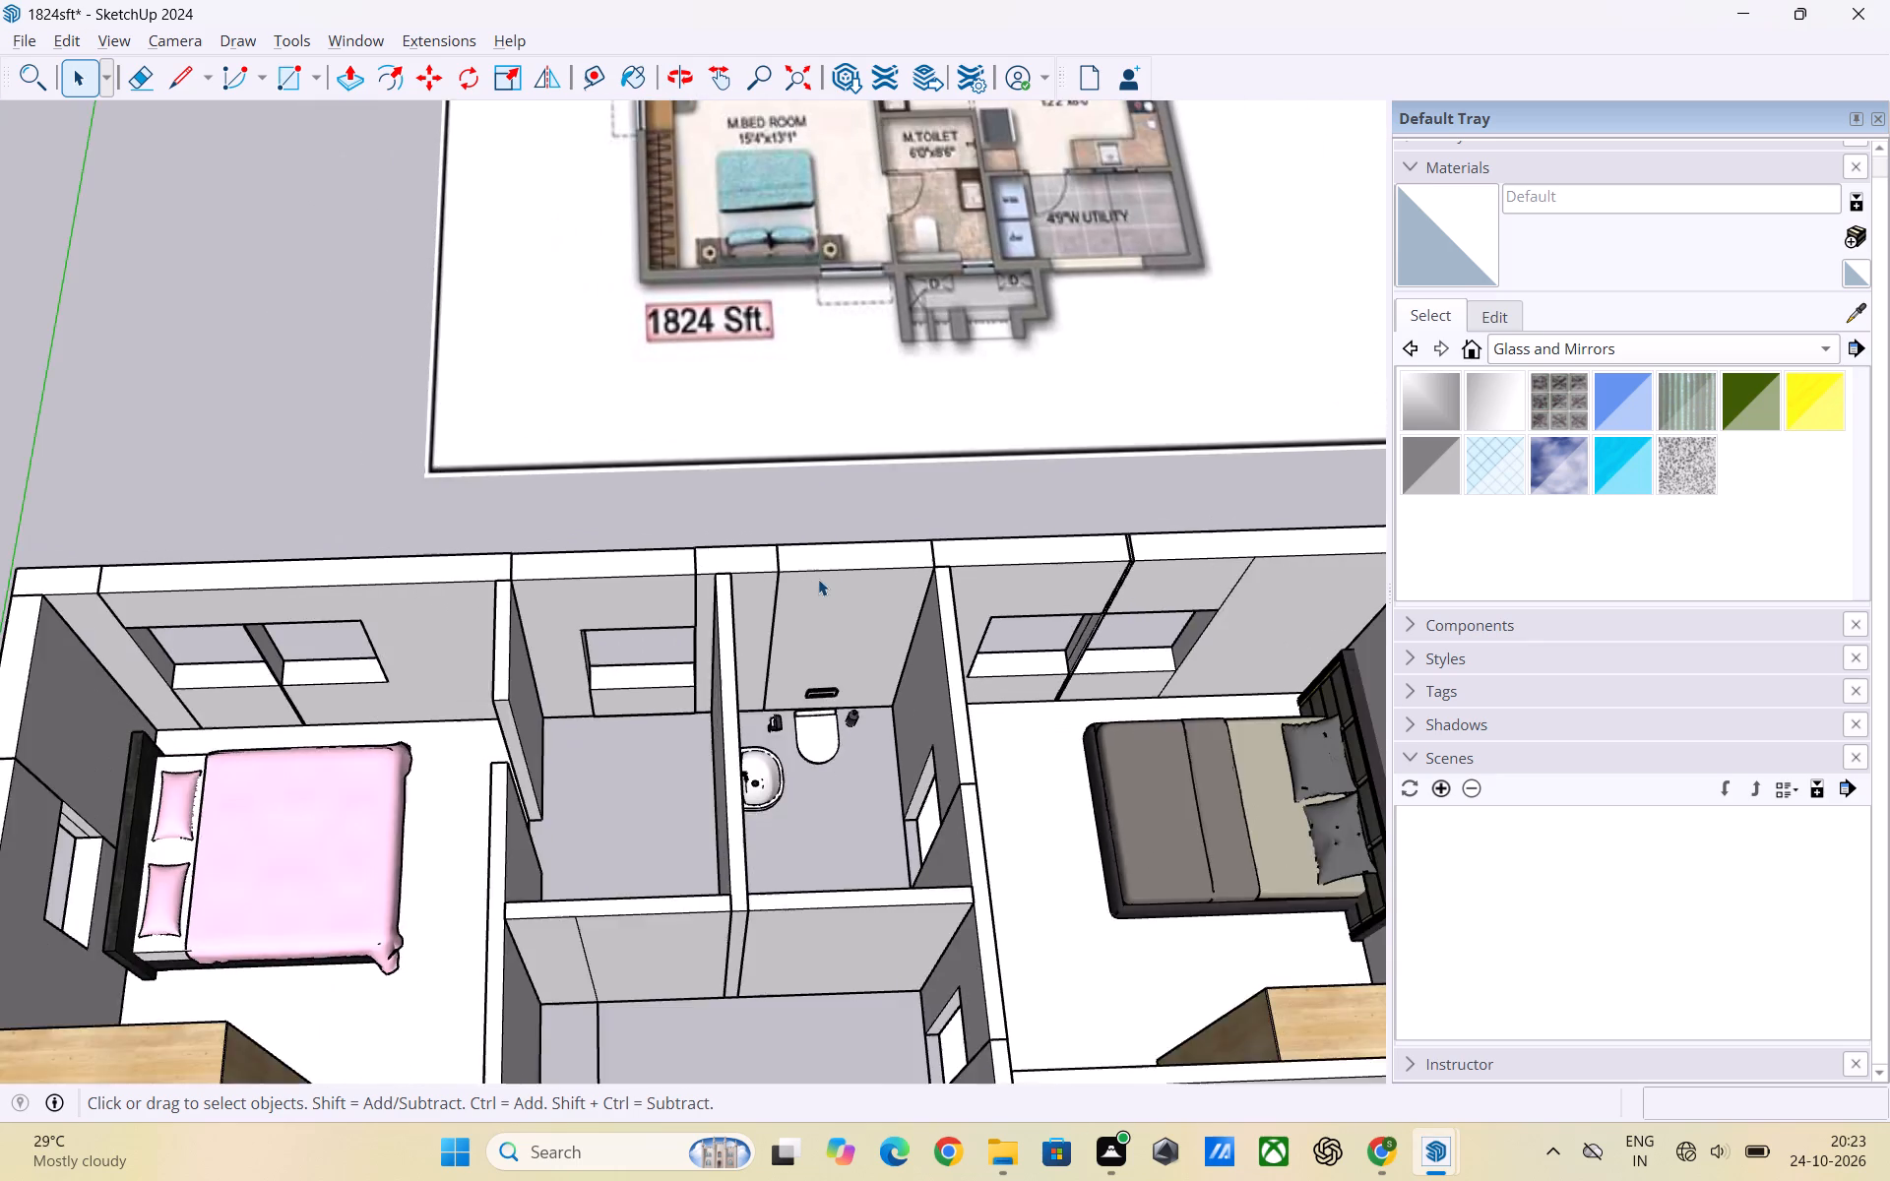
pyautogui.scroll(-3, 818, 579)
pyautogui.moveTo(897, 649); pyautogui.dragTo(599, 746, button='middle')
pyautogui.scroll(3, 665, 673)
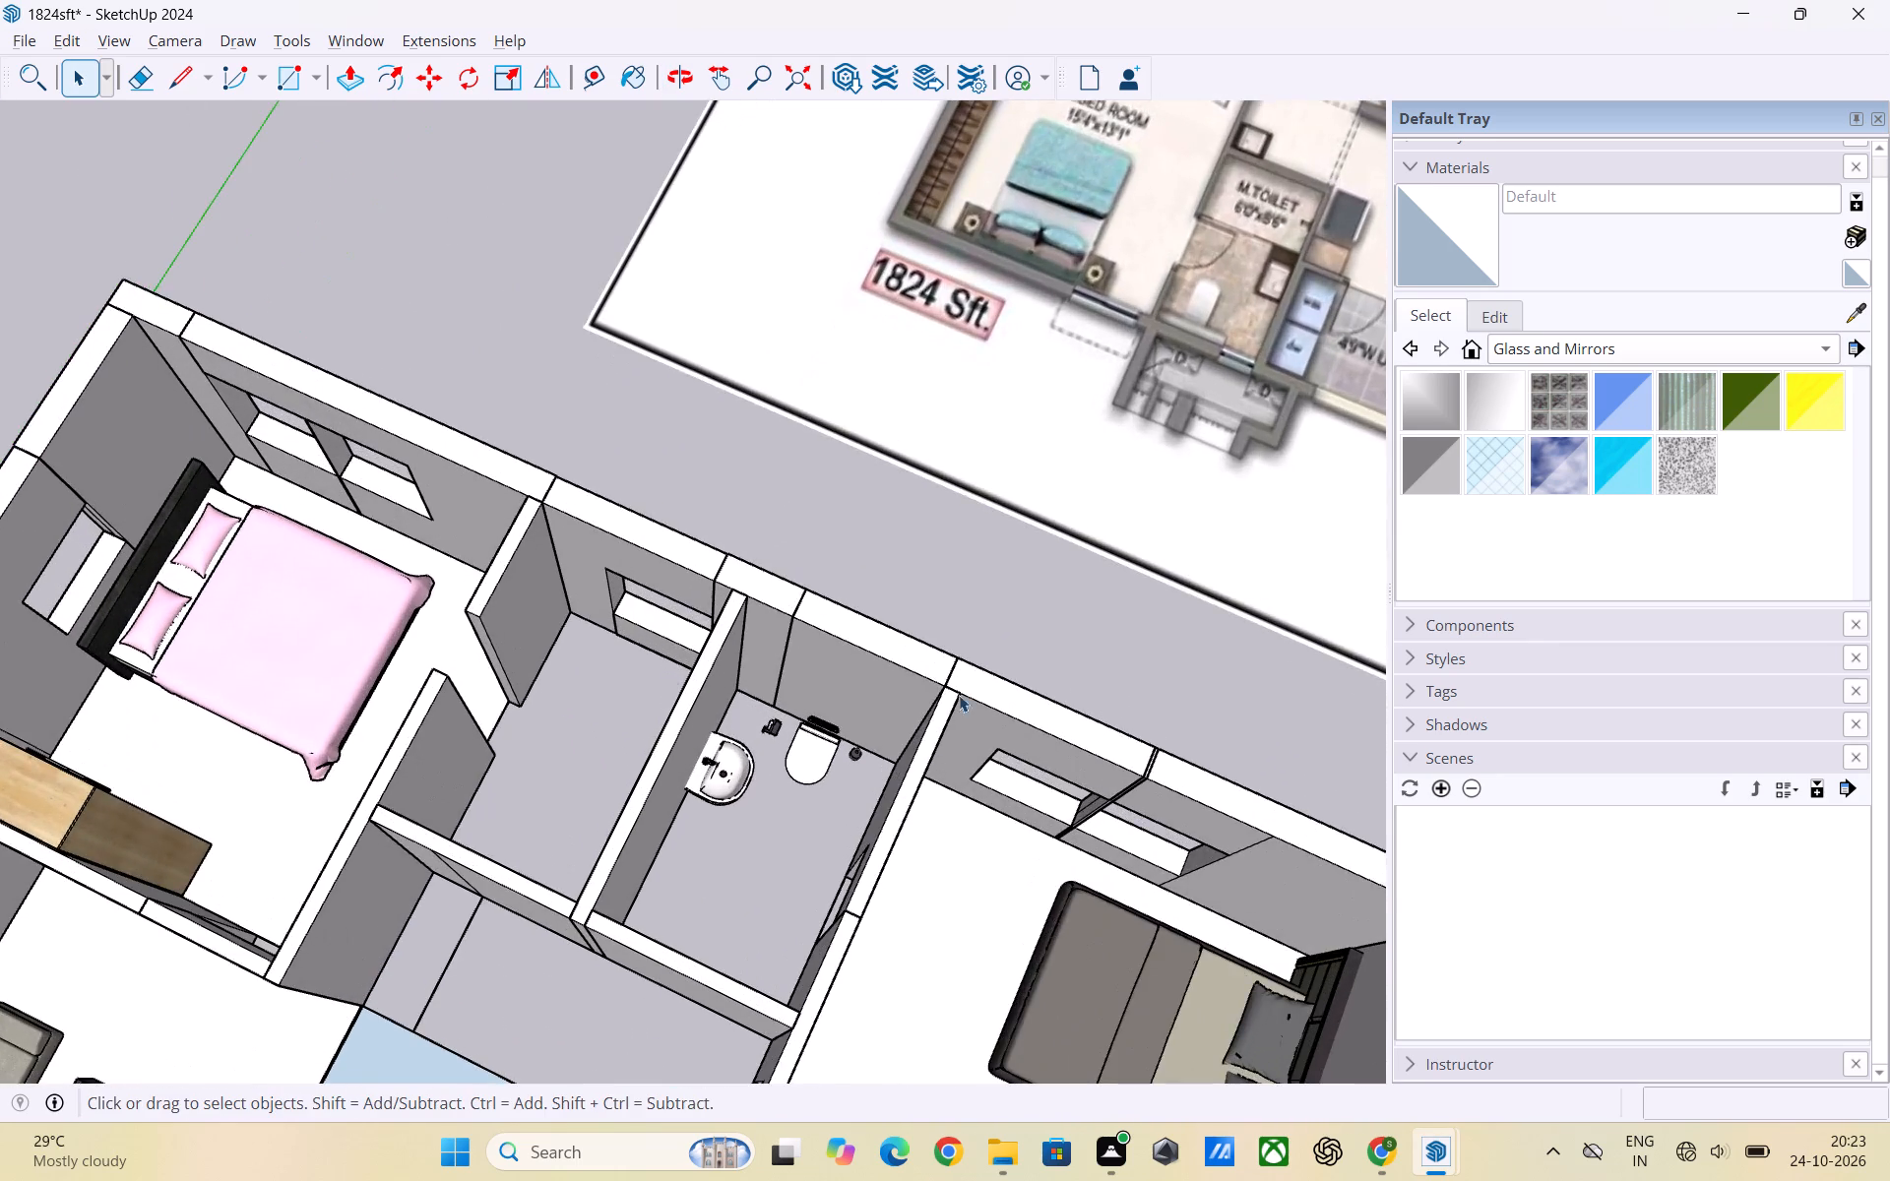
pyautogui.moveTo(958, 698); pyautogui.dragTo(210, 722, button='middle')
pyautogui.scroll(3, 599, 699)
pyautogui.moveTo(844, 771); pyautogui.dragTo(417, 614, button='middle')
pyautogui.scroll(3, 670, 612)
pyautogui.moveTo(762, 632); pyautogui.dragTo(383, 588, button='middle')
pyautogui.scroll(3, 736, 519)
pyautogui.moveTo(454, 594); pyautogui.dragTo(1201, 657, button='middle')
pyautogui.scroll(-2, 722, 722)
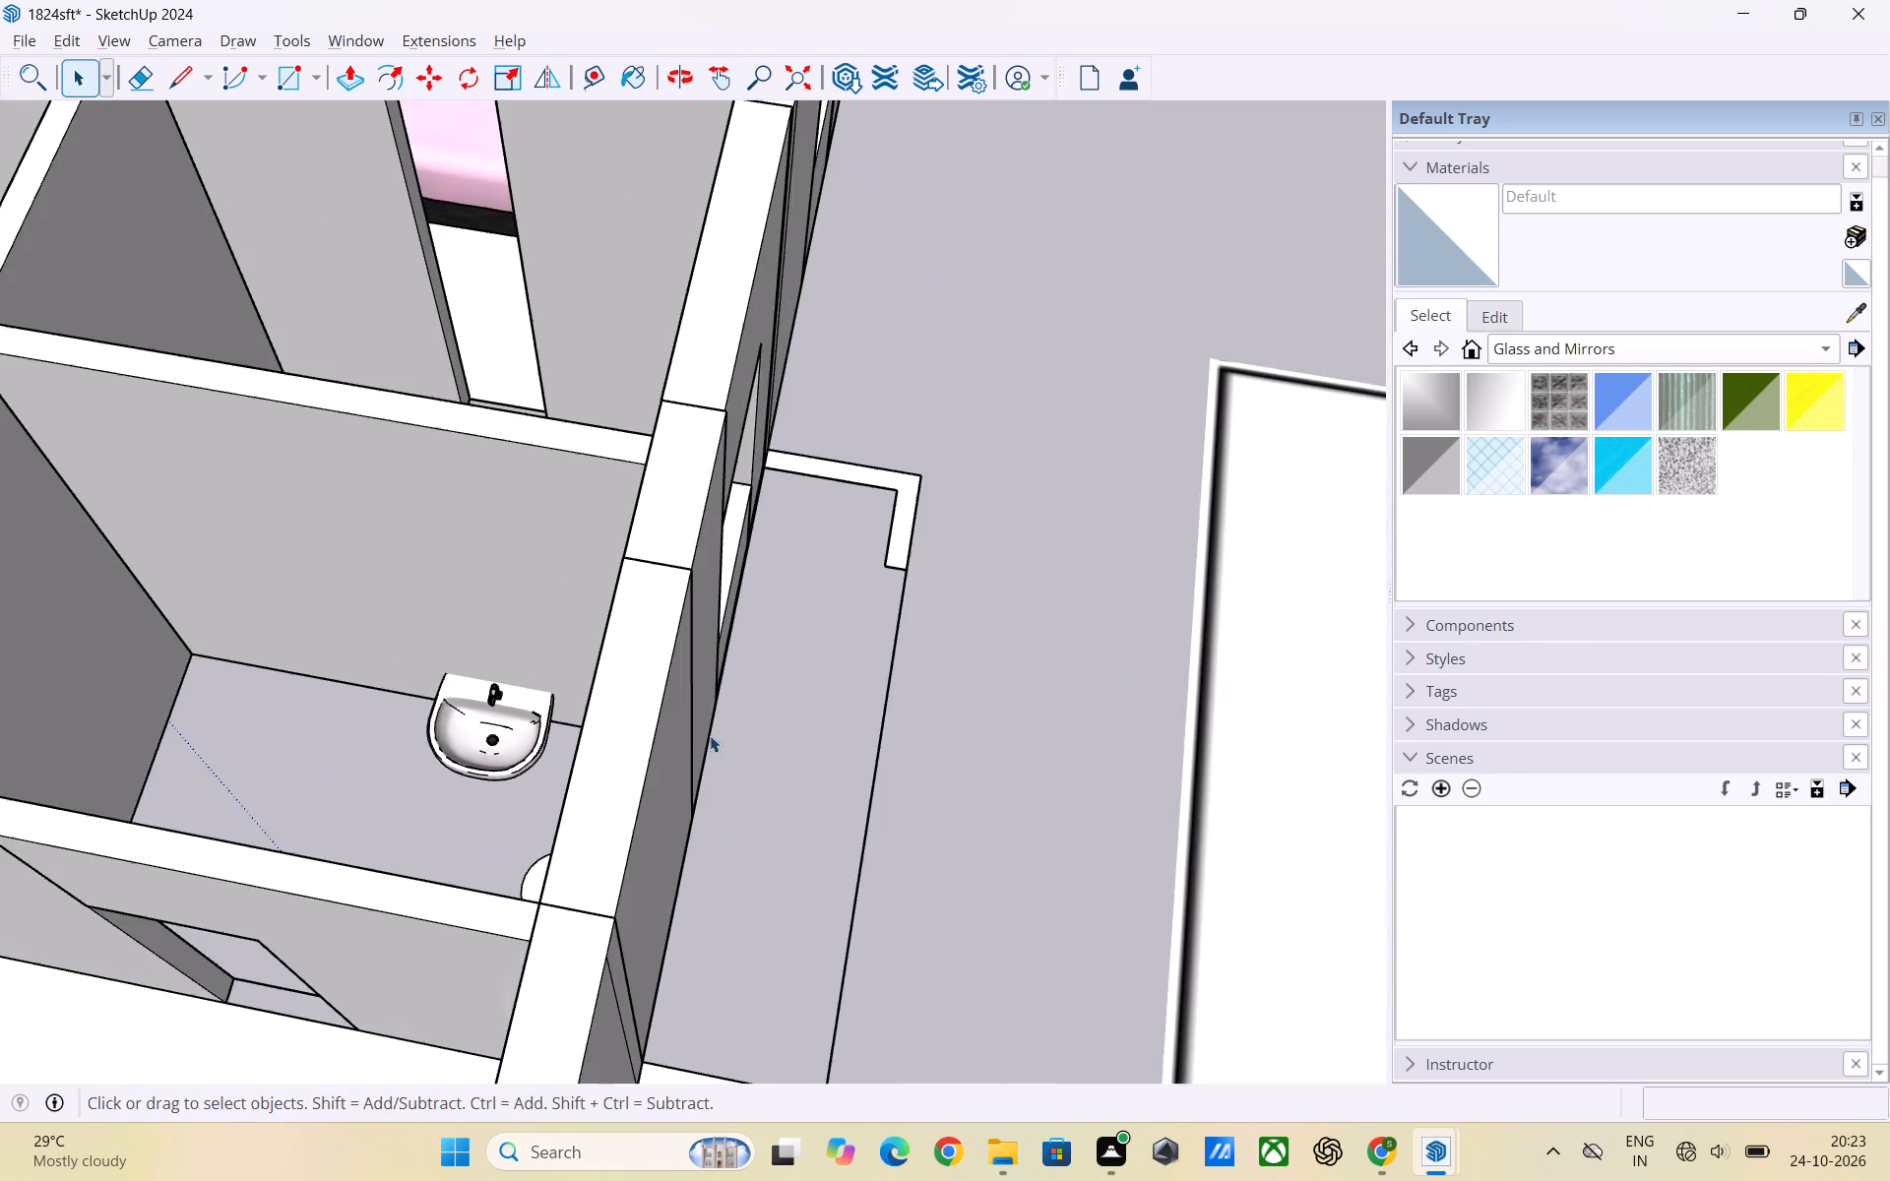
# Push/Pull the window sill in the empty toilet beside the washbasin toilet up to the opening's head, filling the window.
pyautogui.scroll(-2, 710, 735)
pyautogui.moveTo(494, 740); pyautogui.dragTo(1142, 837, button='middle')
pyautogui.scroll(3, 597, 670)
pyautogui.moveTo(558, 722); pyautogui.dragTo(997, 669, button='middle')
pyautogui.scroll(2, 750, 528)
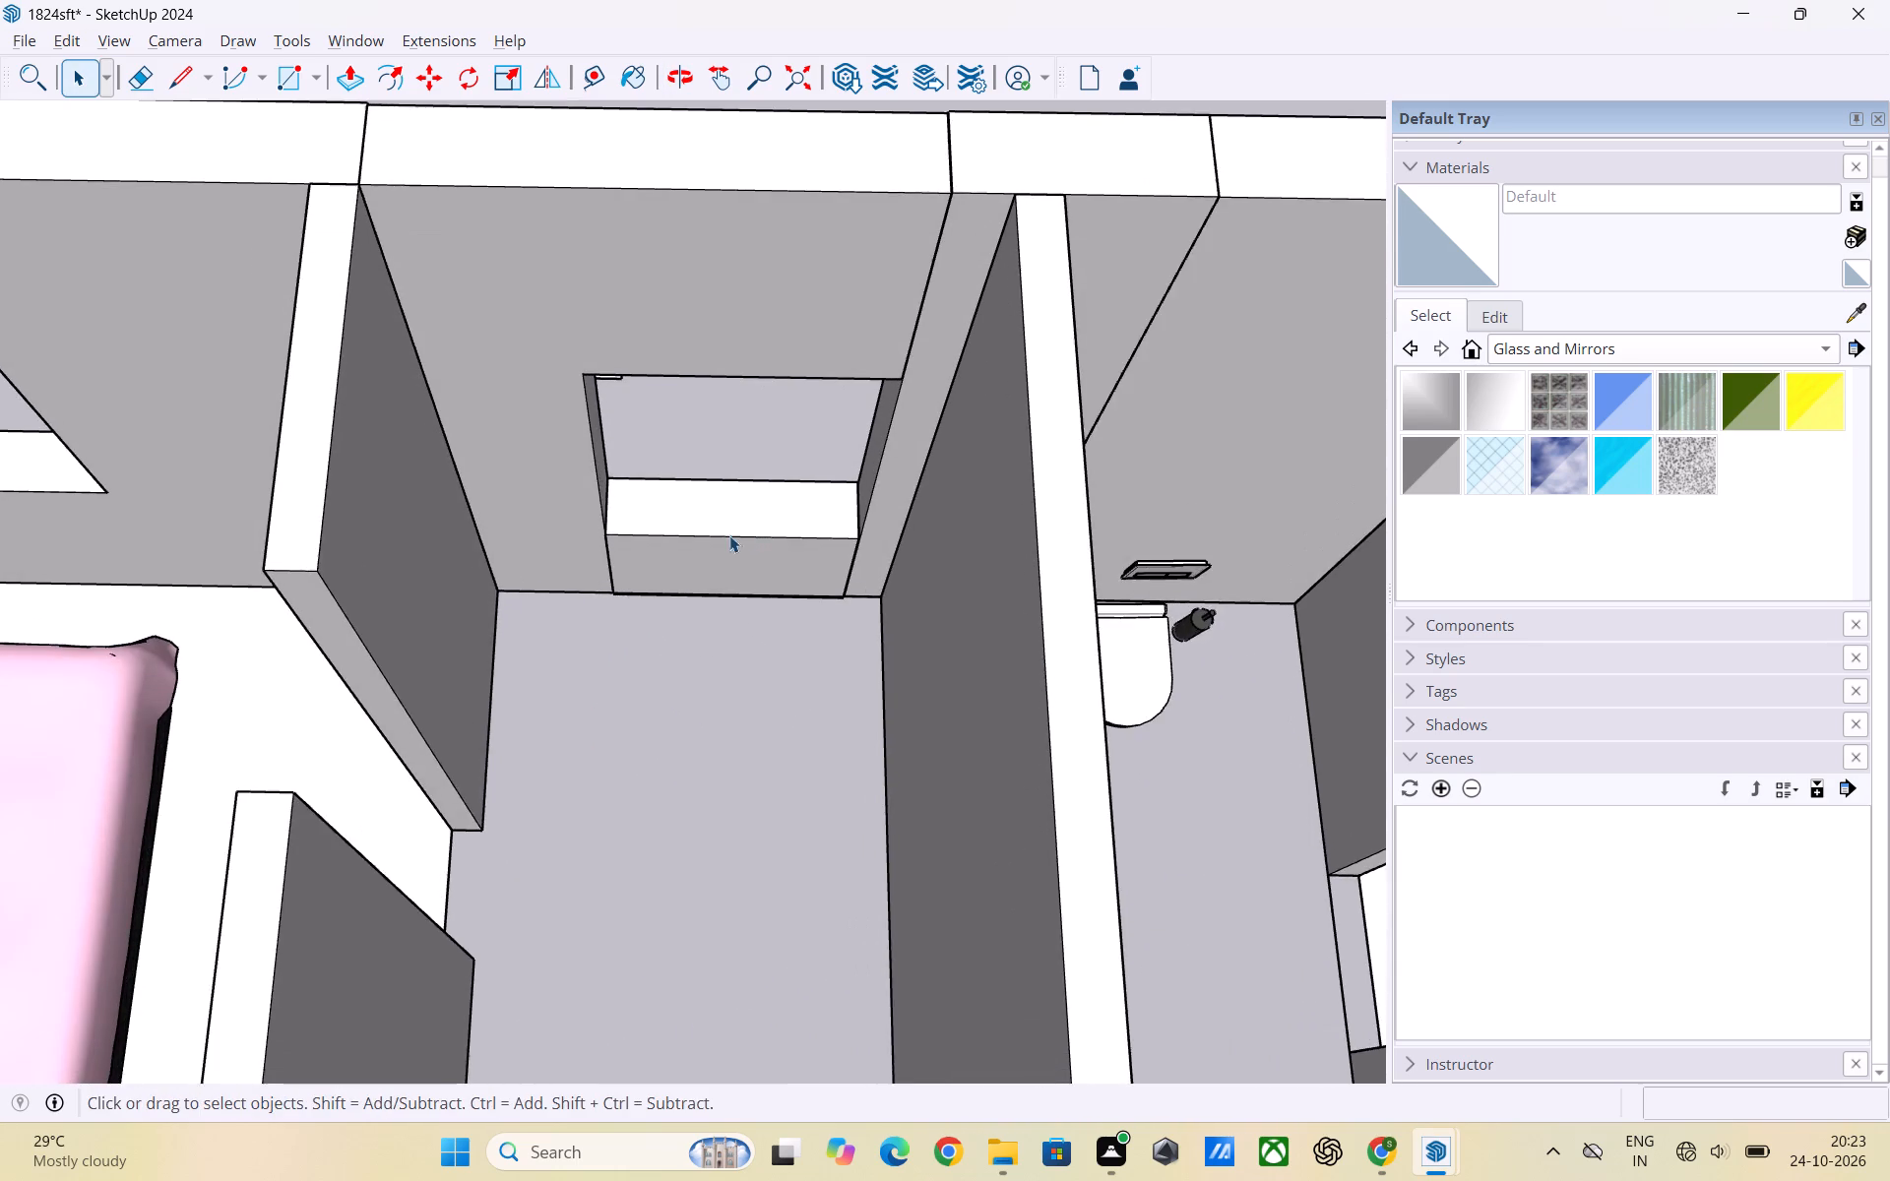
pyautogui.moveTo(732, 536); pyautogui.dragTo(750, 452, button='middle')
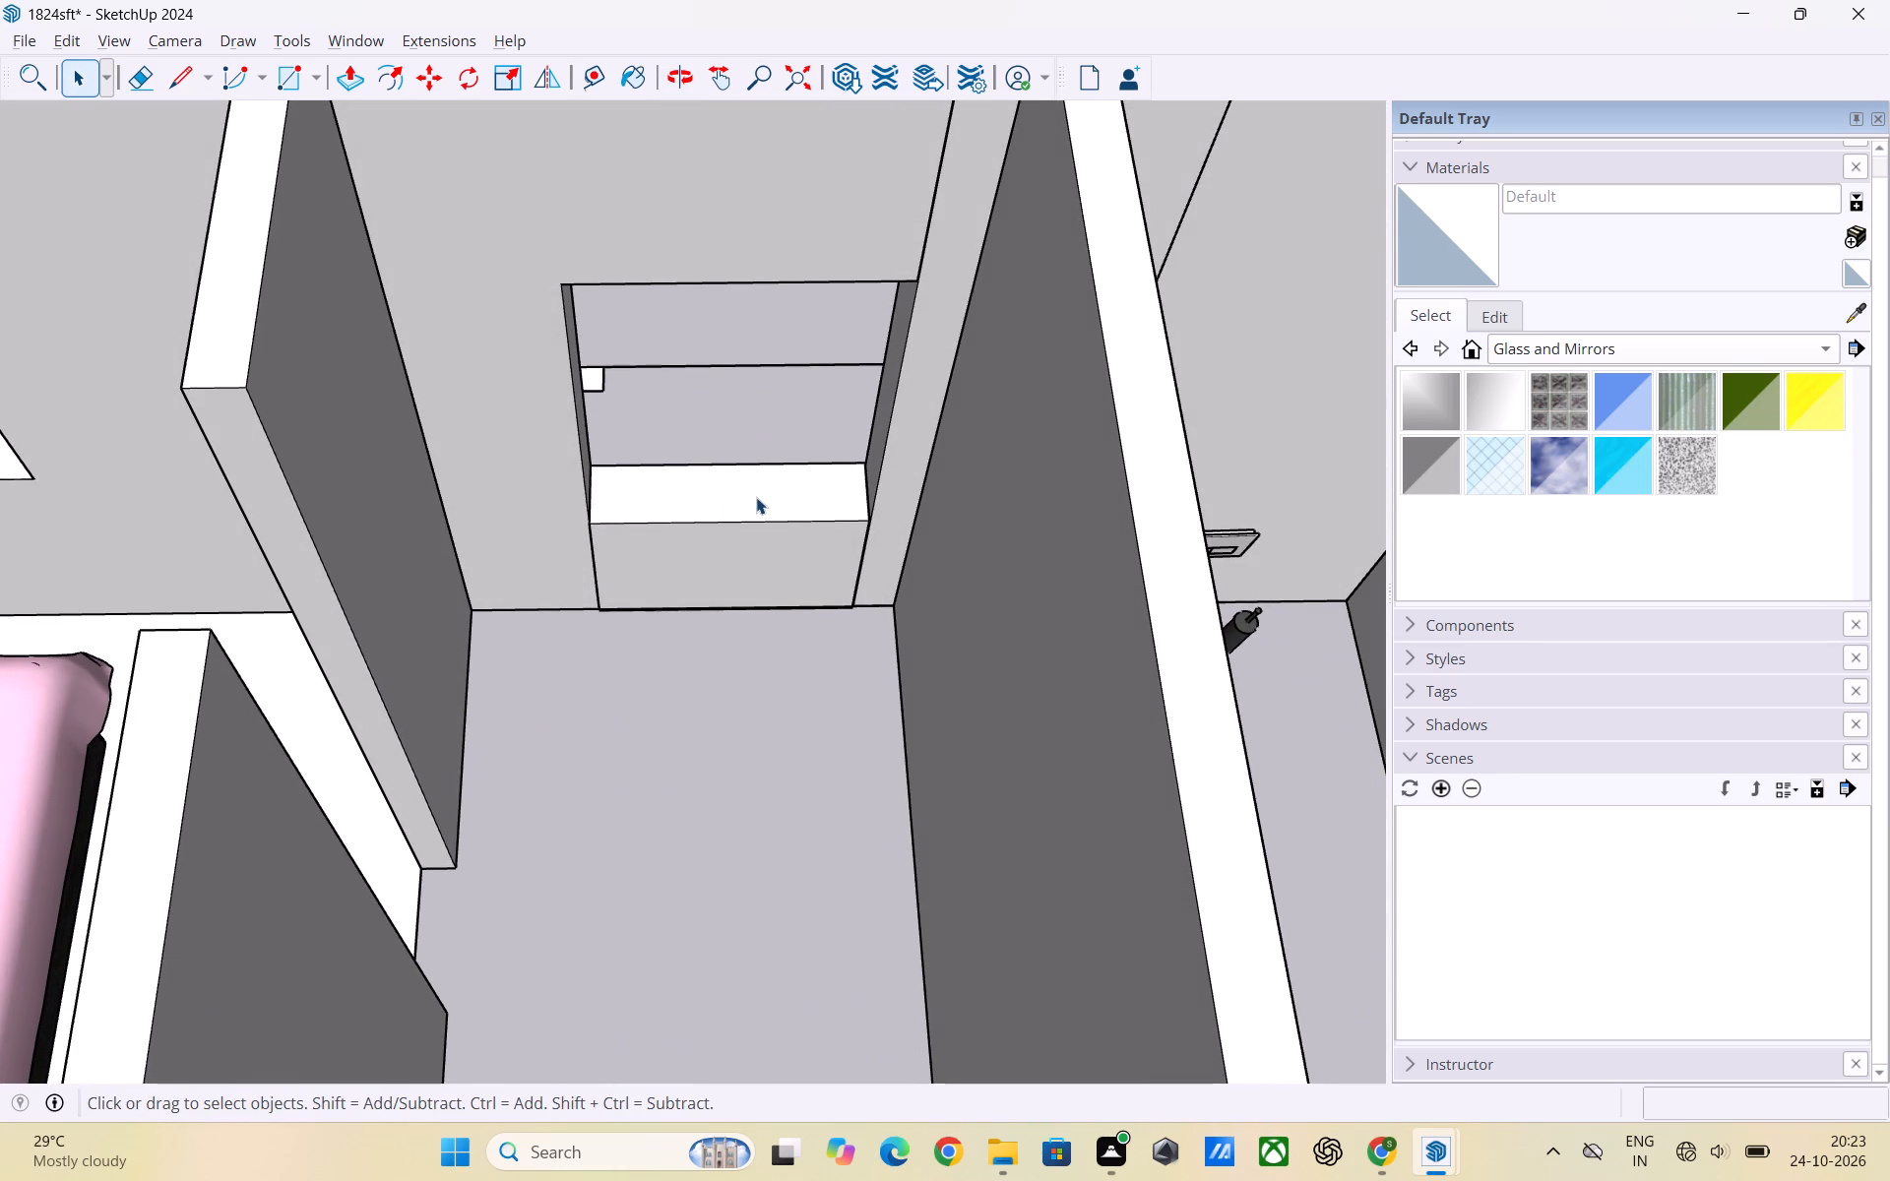
pyautogui.doubleClick(756, 498)
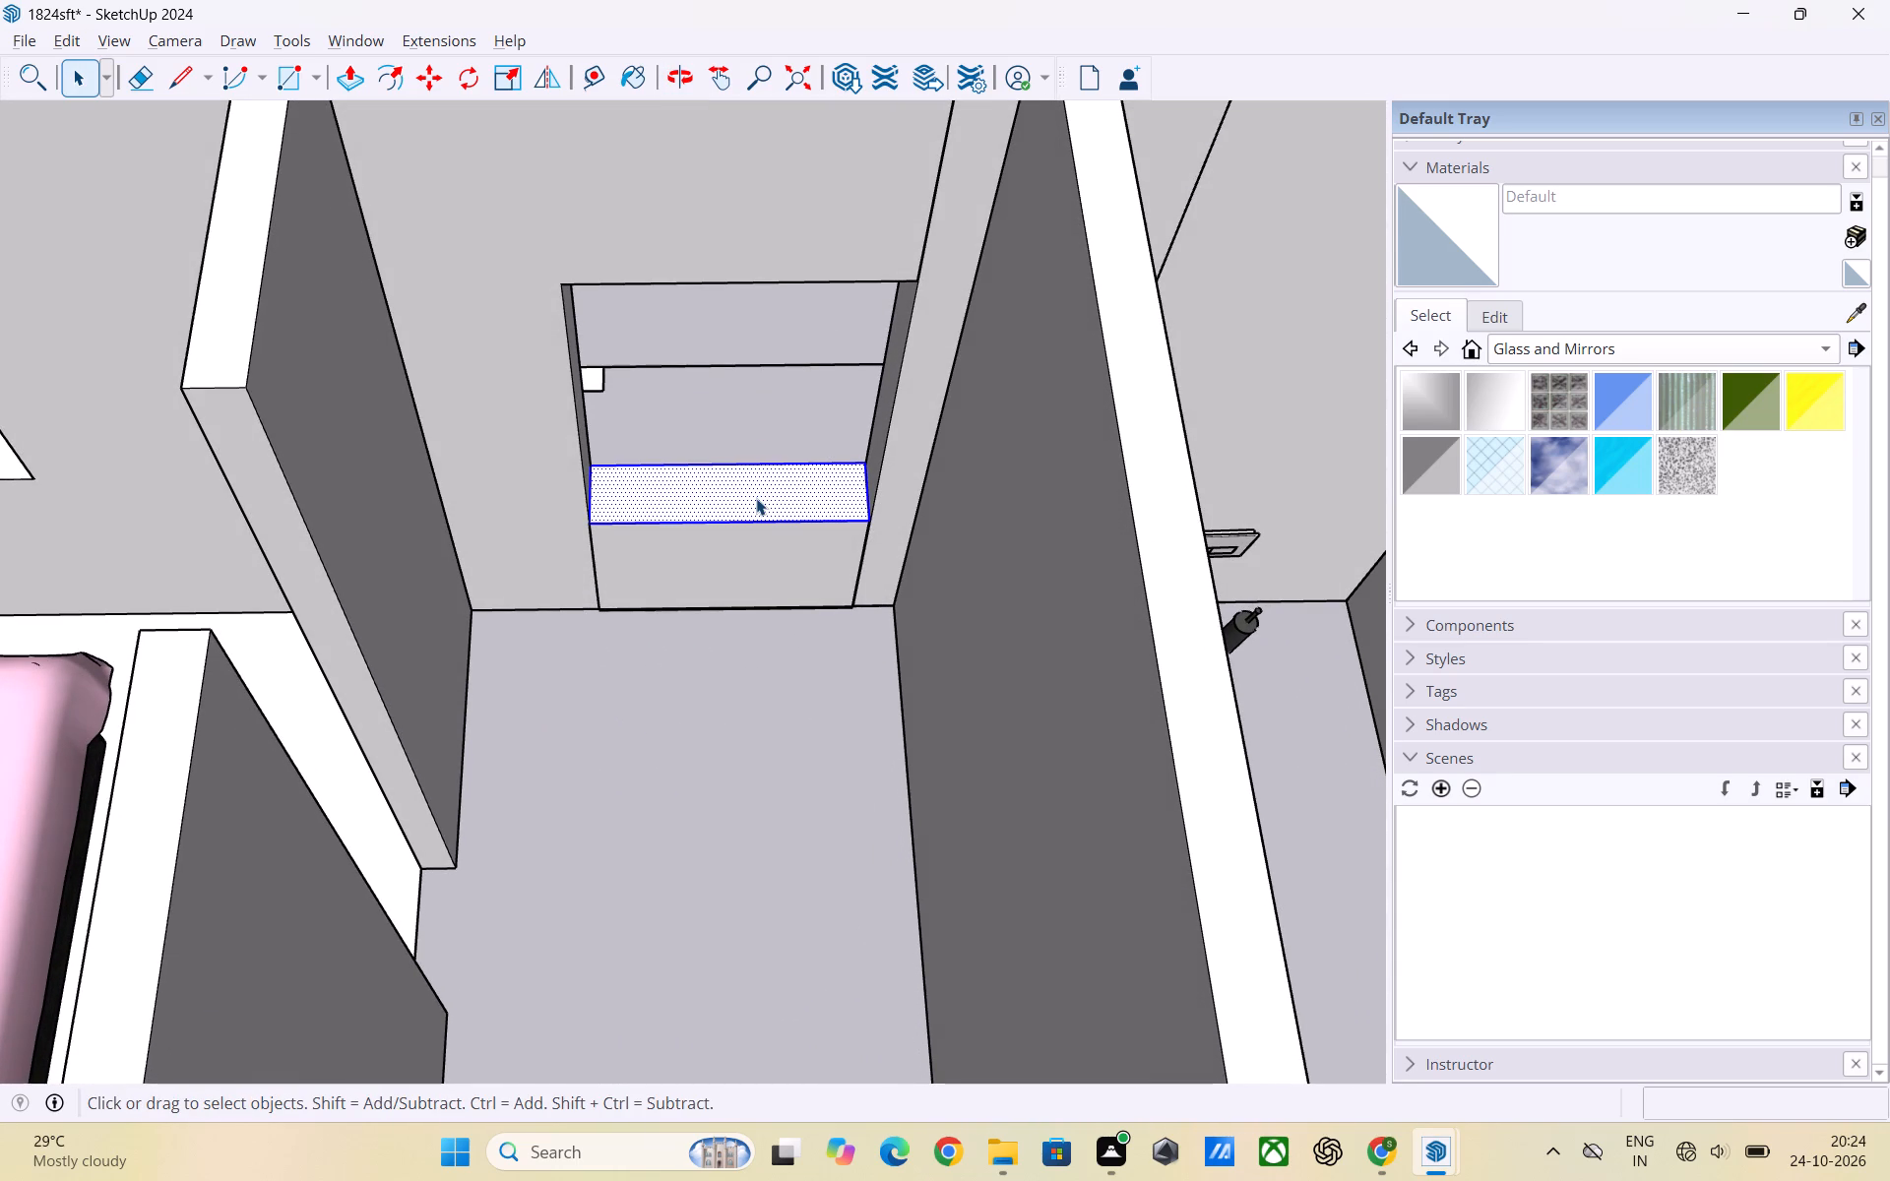
pyautogui.press('p')
pyautogui.click(764, 490)
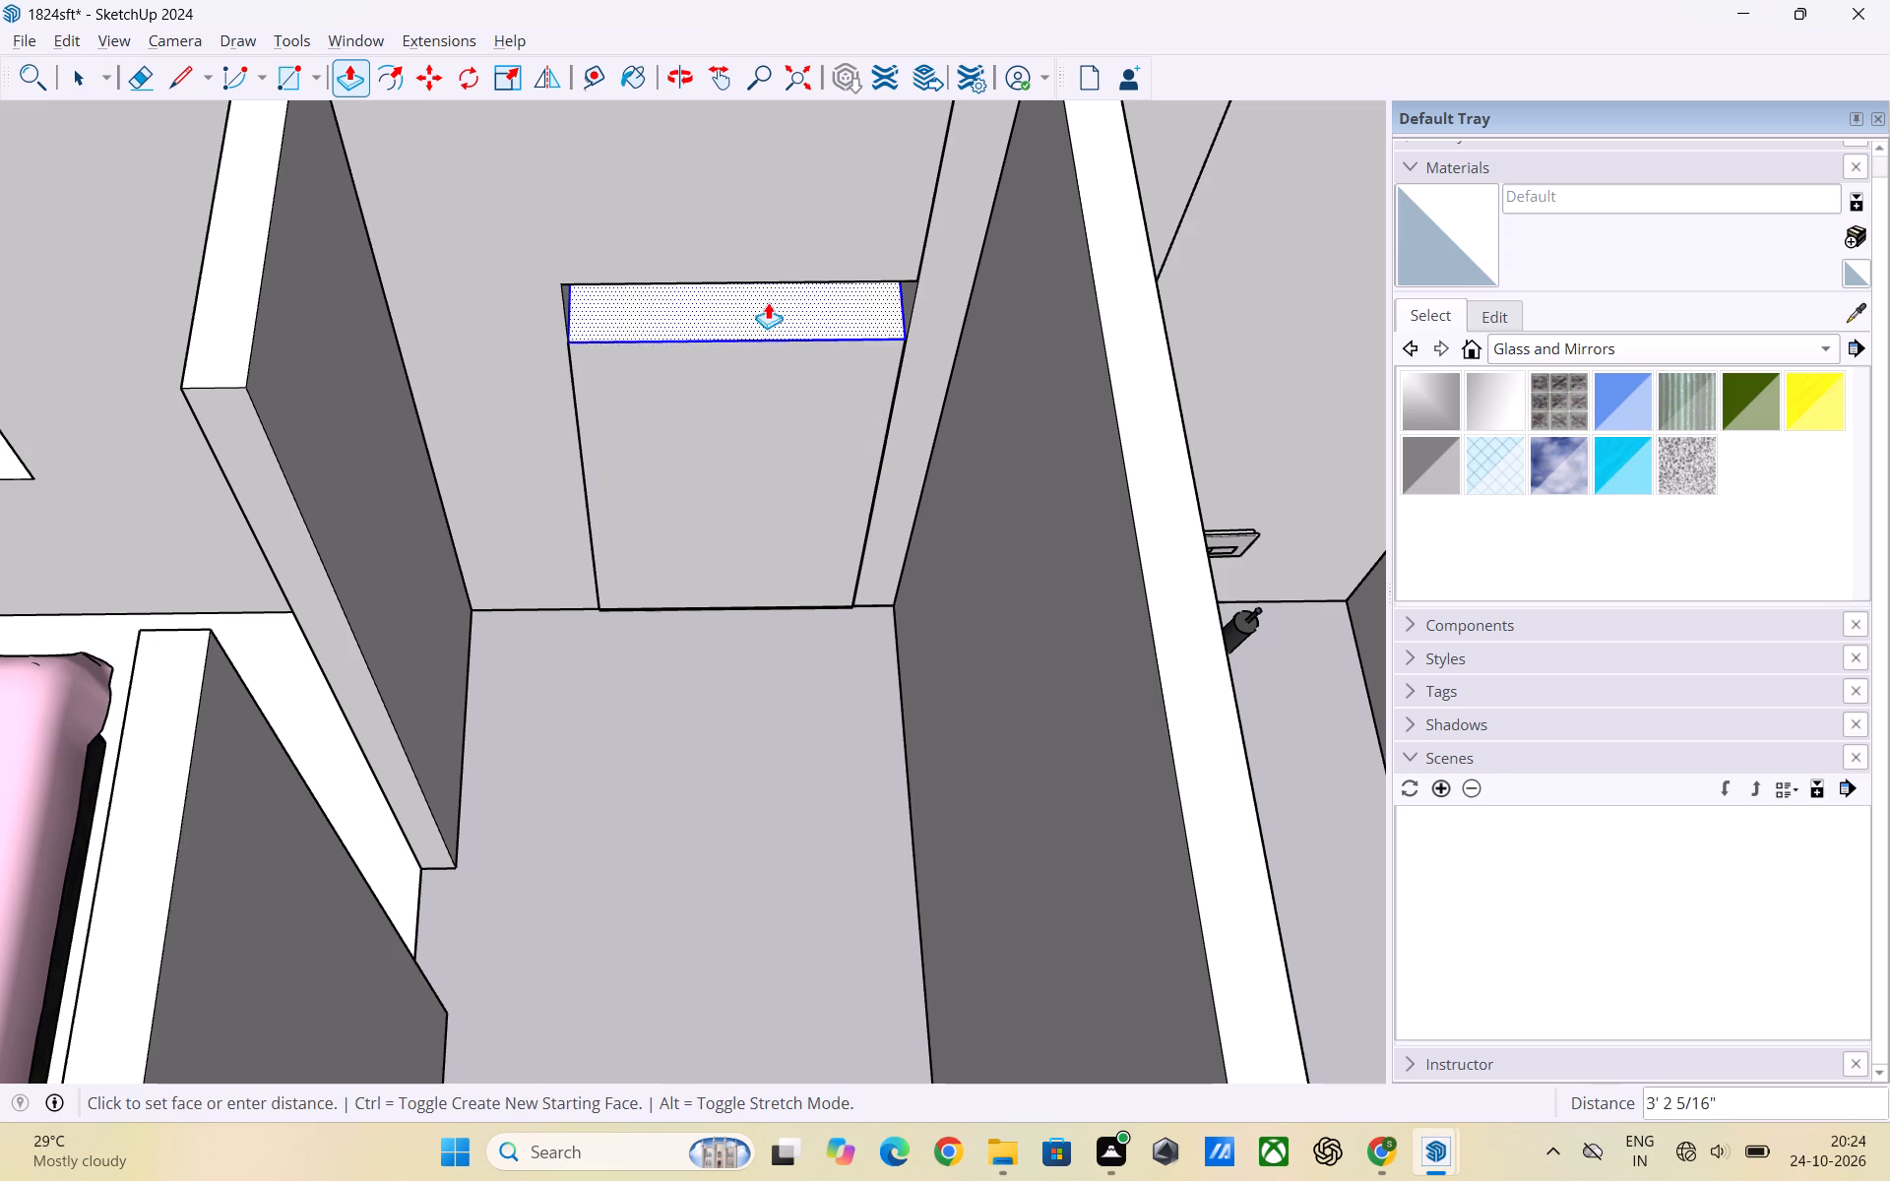
pyautogui.click(759, 277)
pyautogui.press('space')
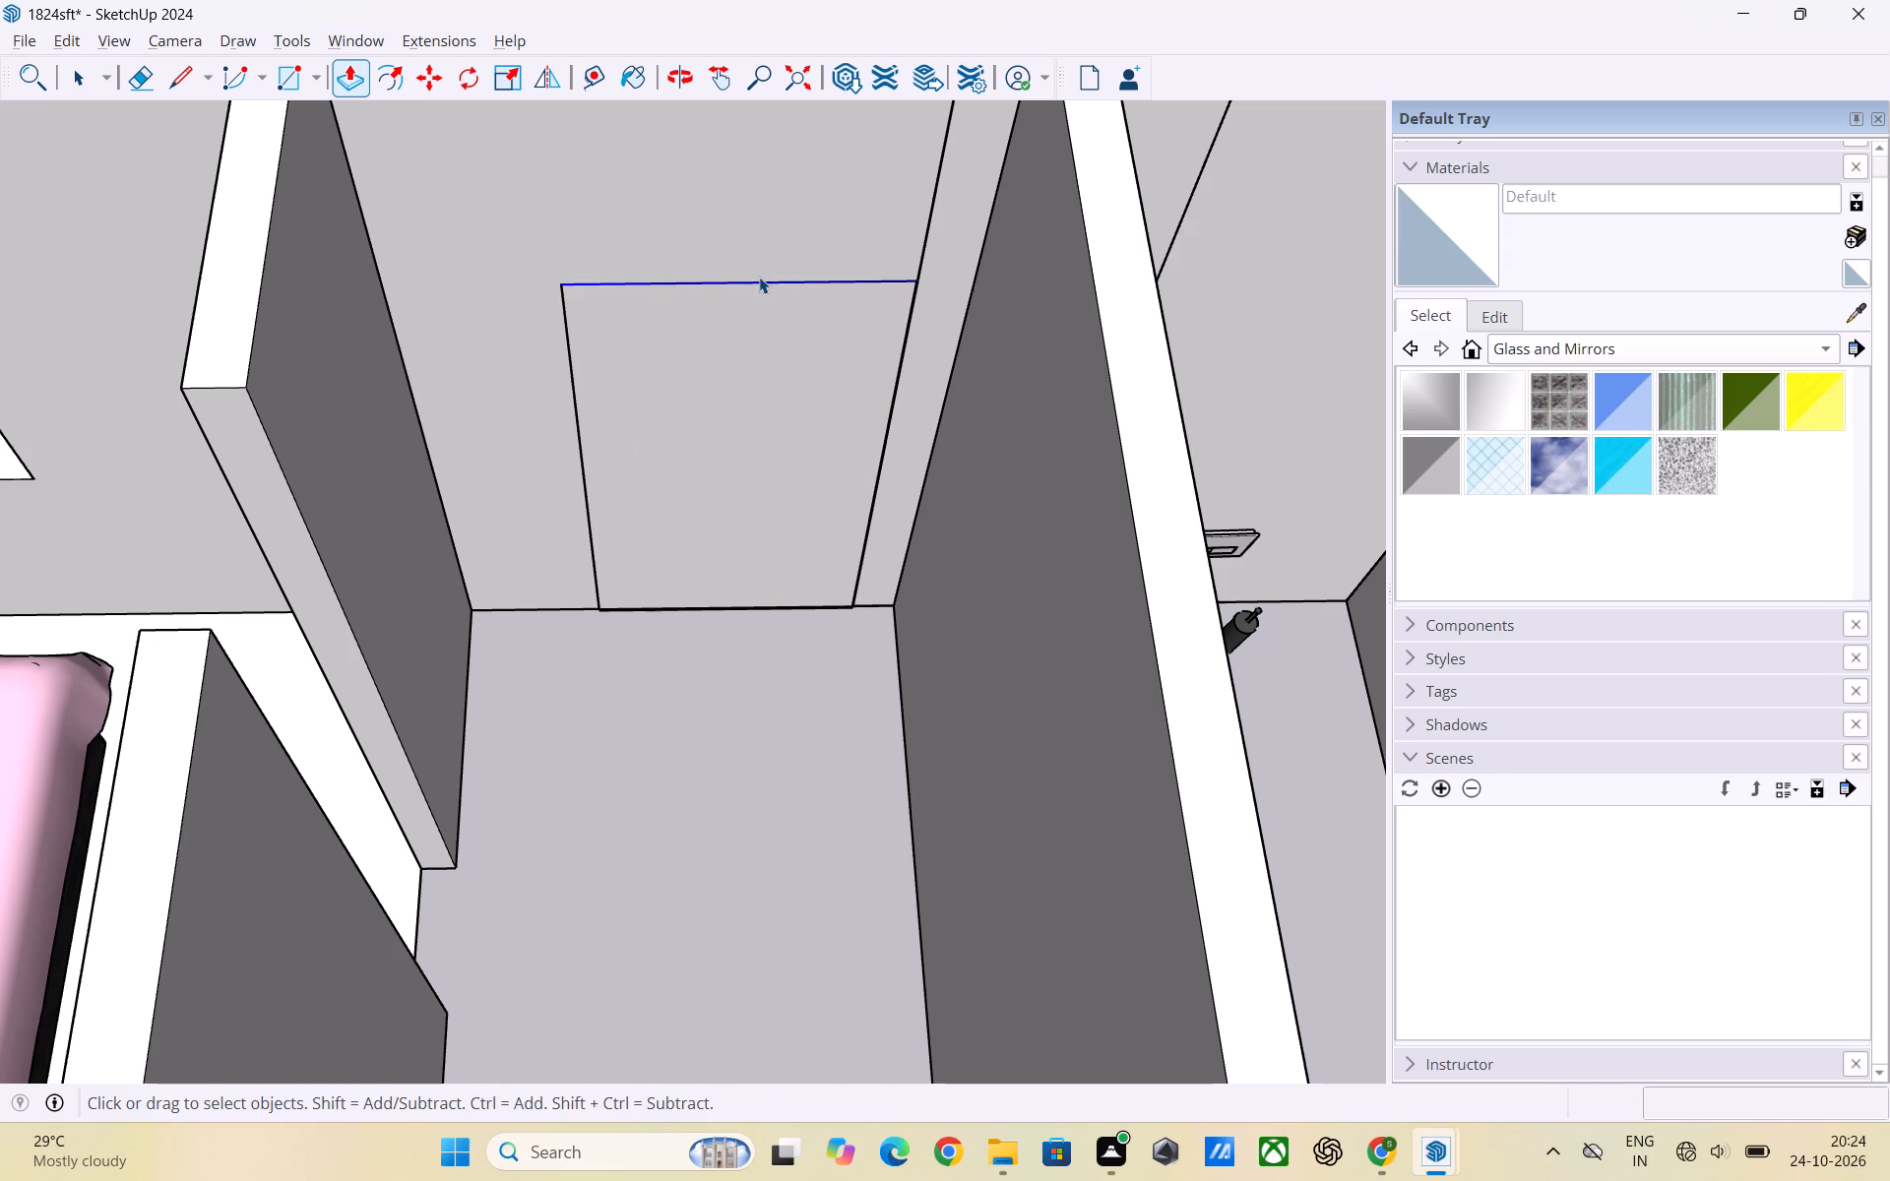
pyautogui.click(793, 741)
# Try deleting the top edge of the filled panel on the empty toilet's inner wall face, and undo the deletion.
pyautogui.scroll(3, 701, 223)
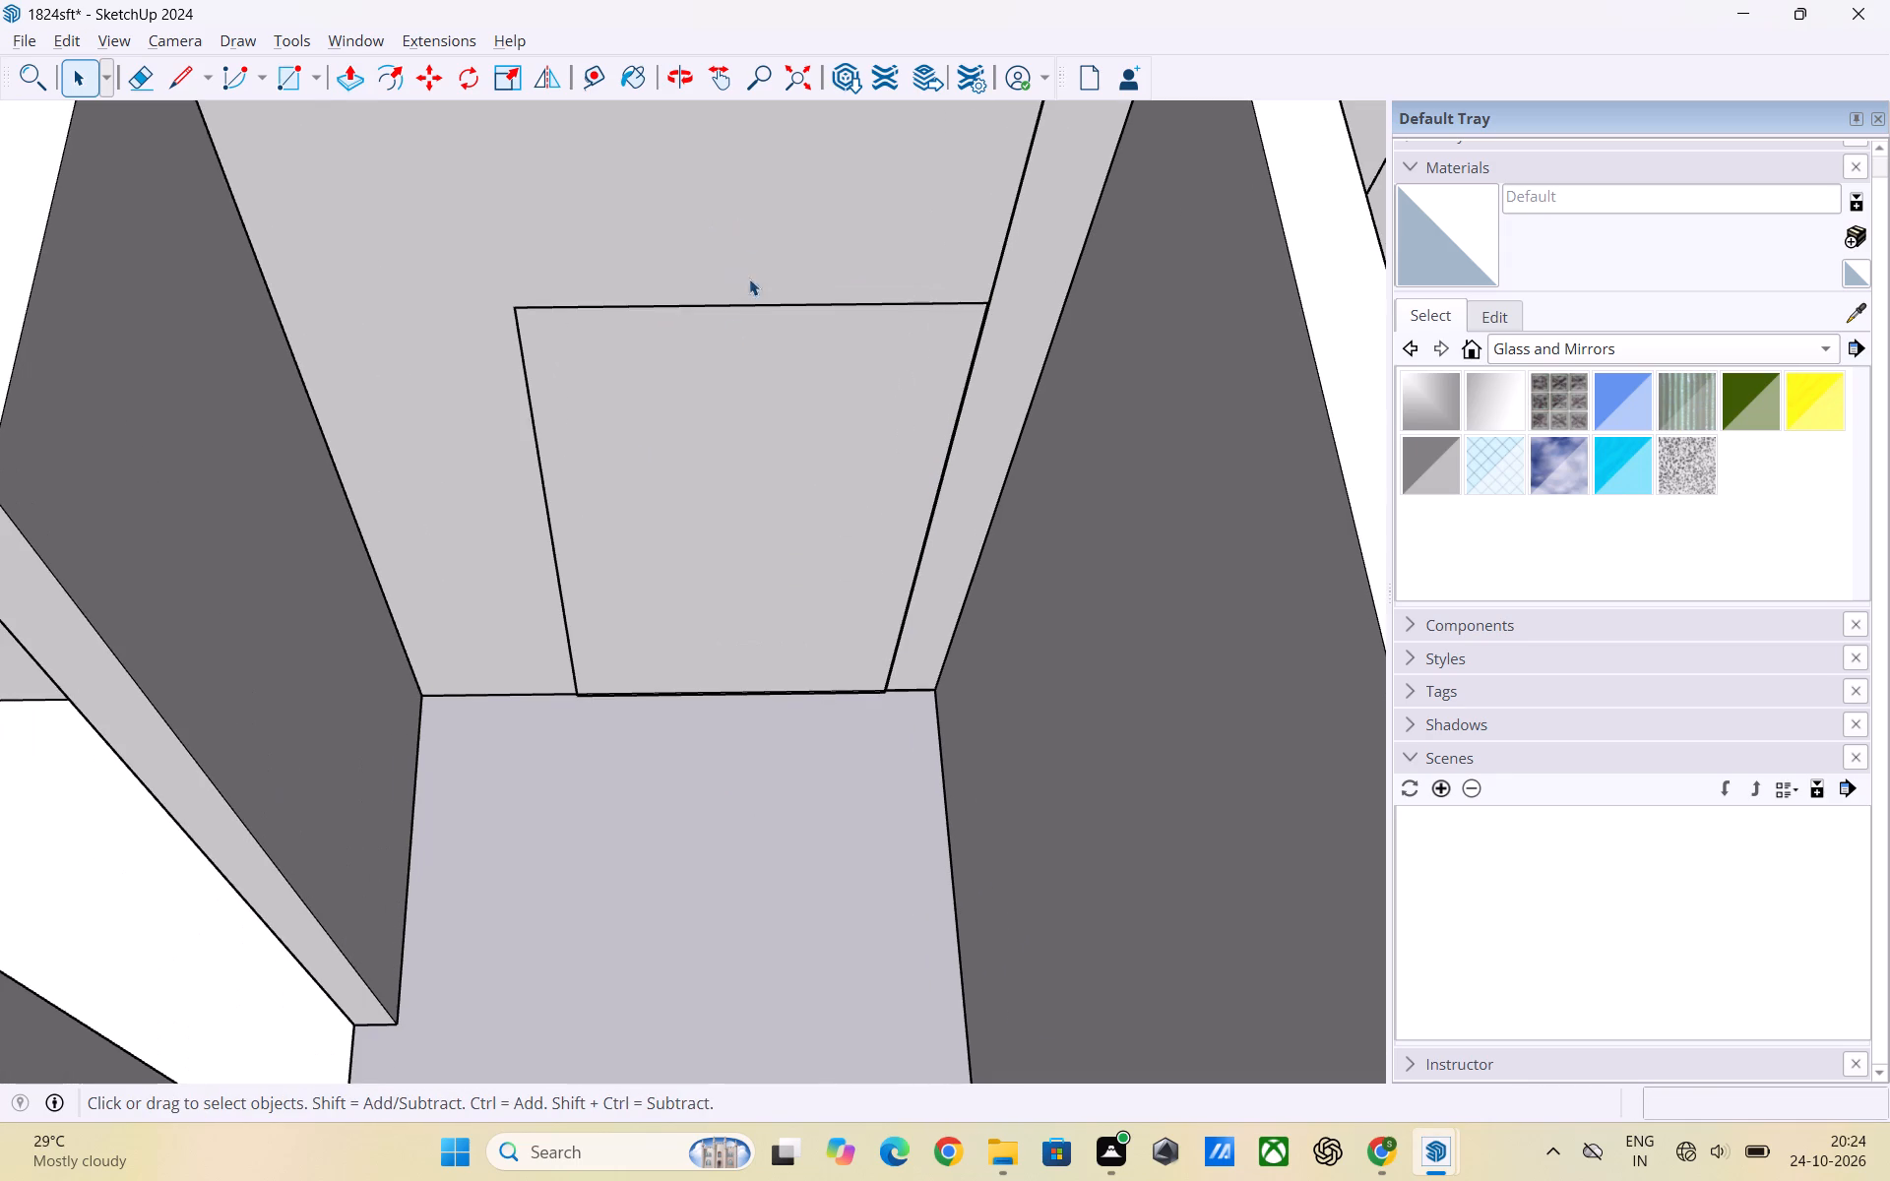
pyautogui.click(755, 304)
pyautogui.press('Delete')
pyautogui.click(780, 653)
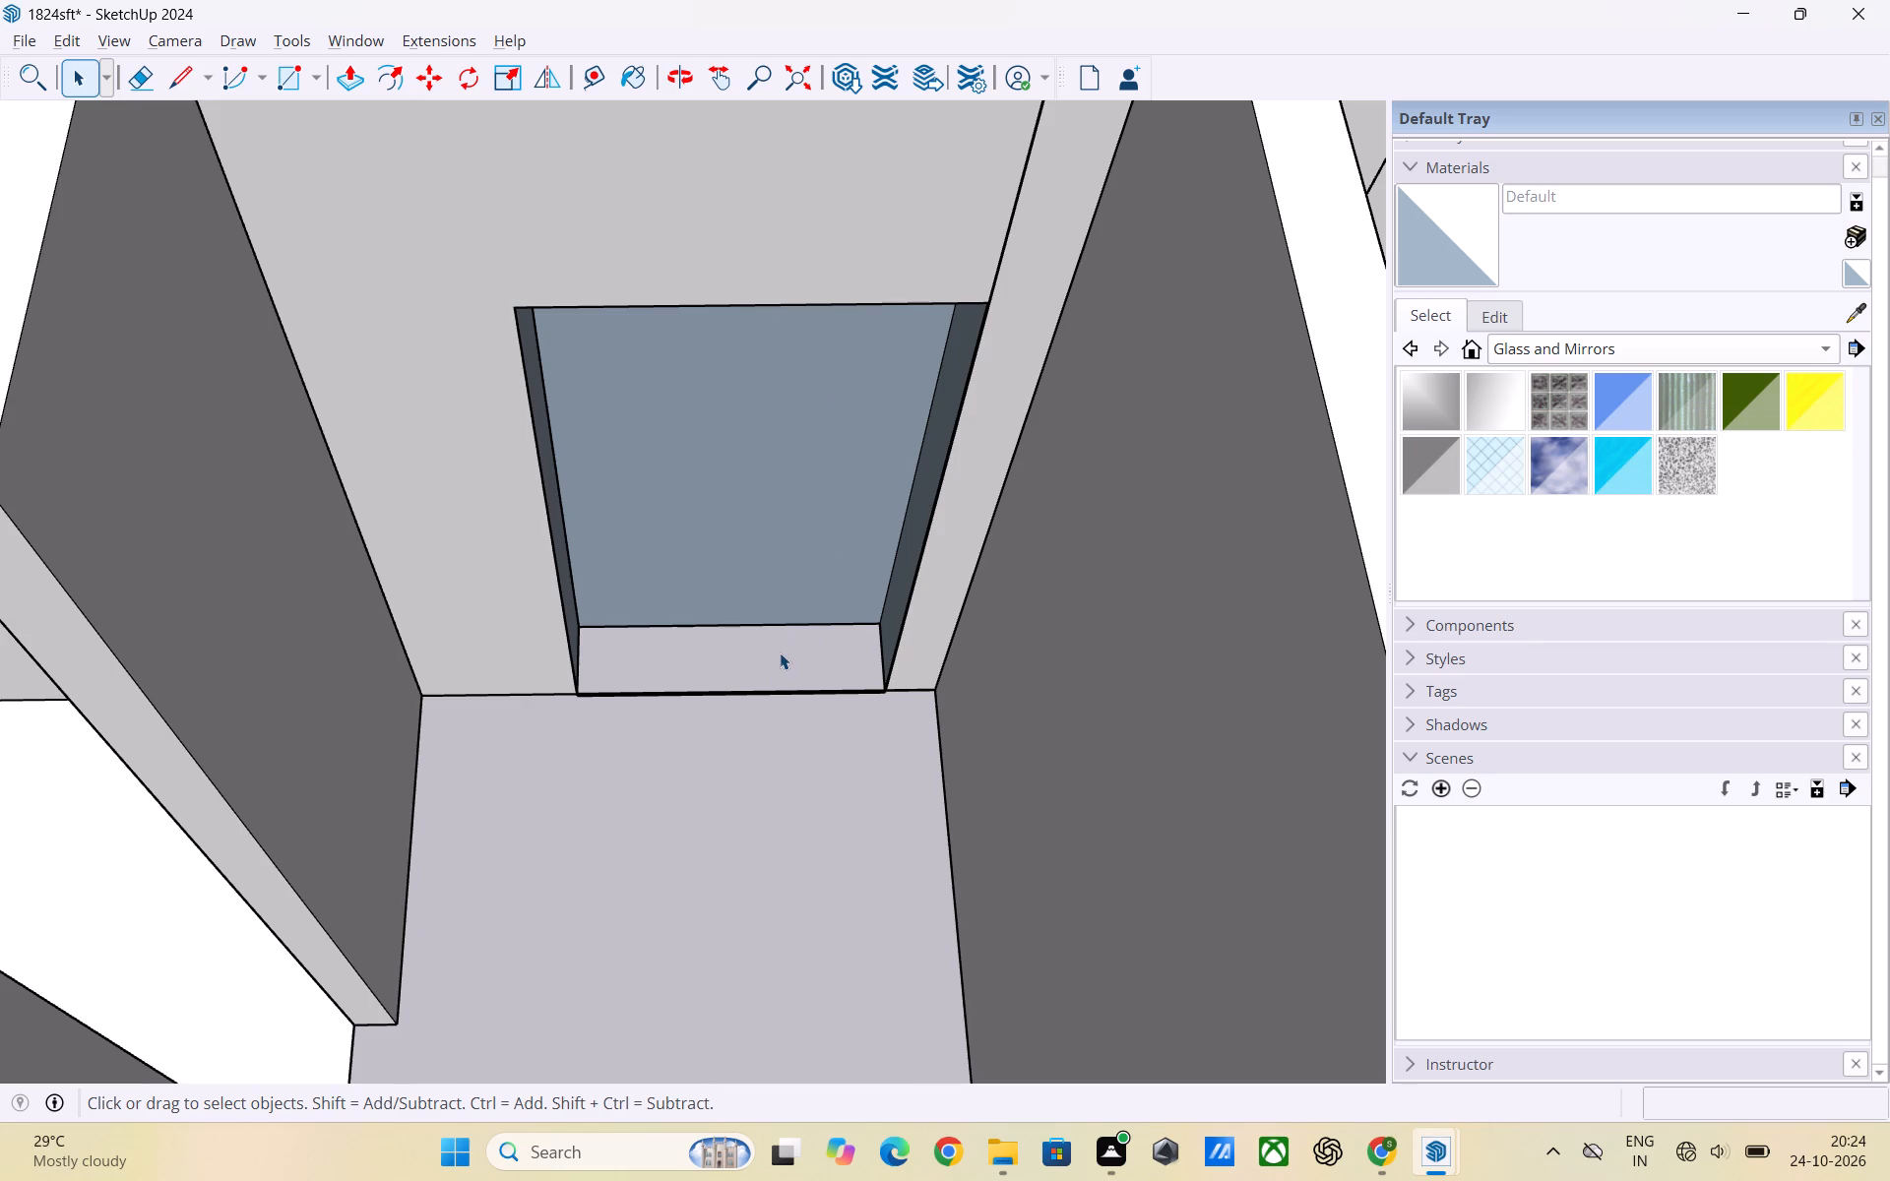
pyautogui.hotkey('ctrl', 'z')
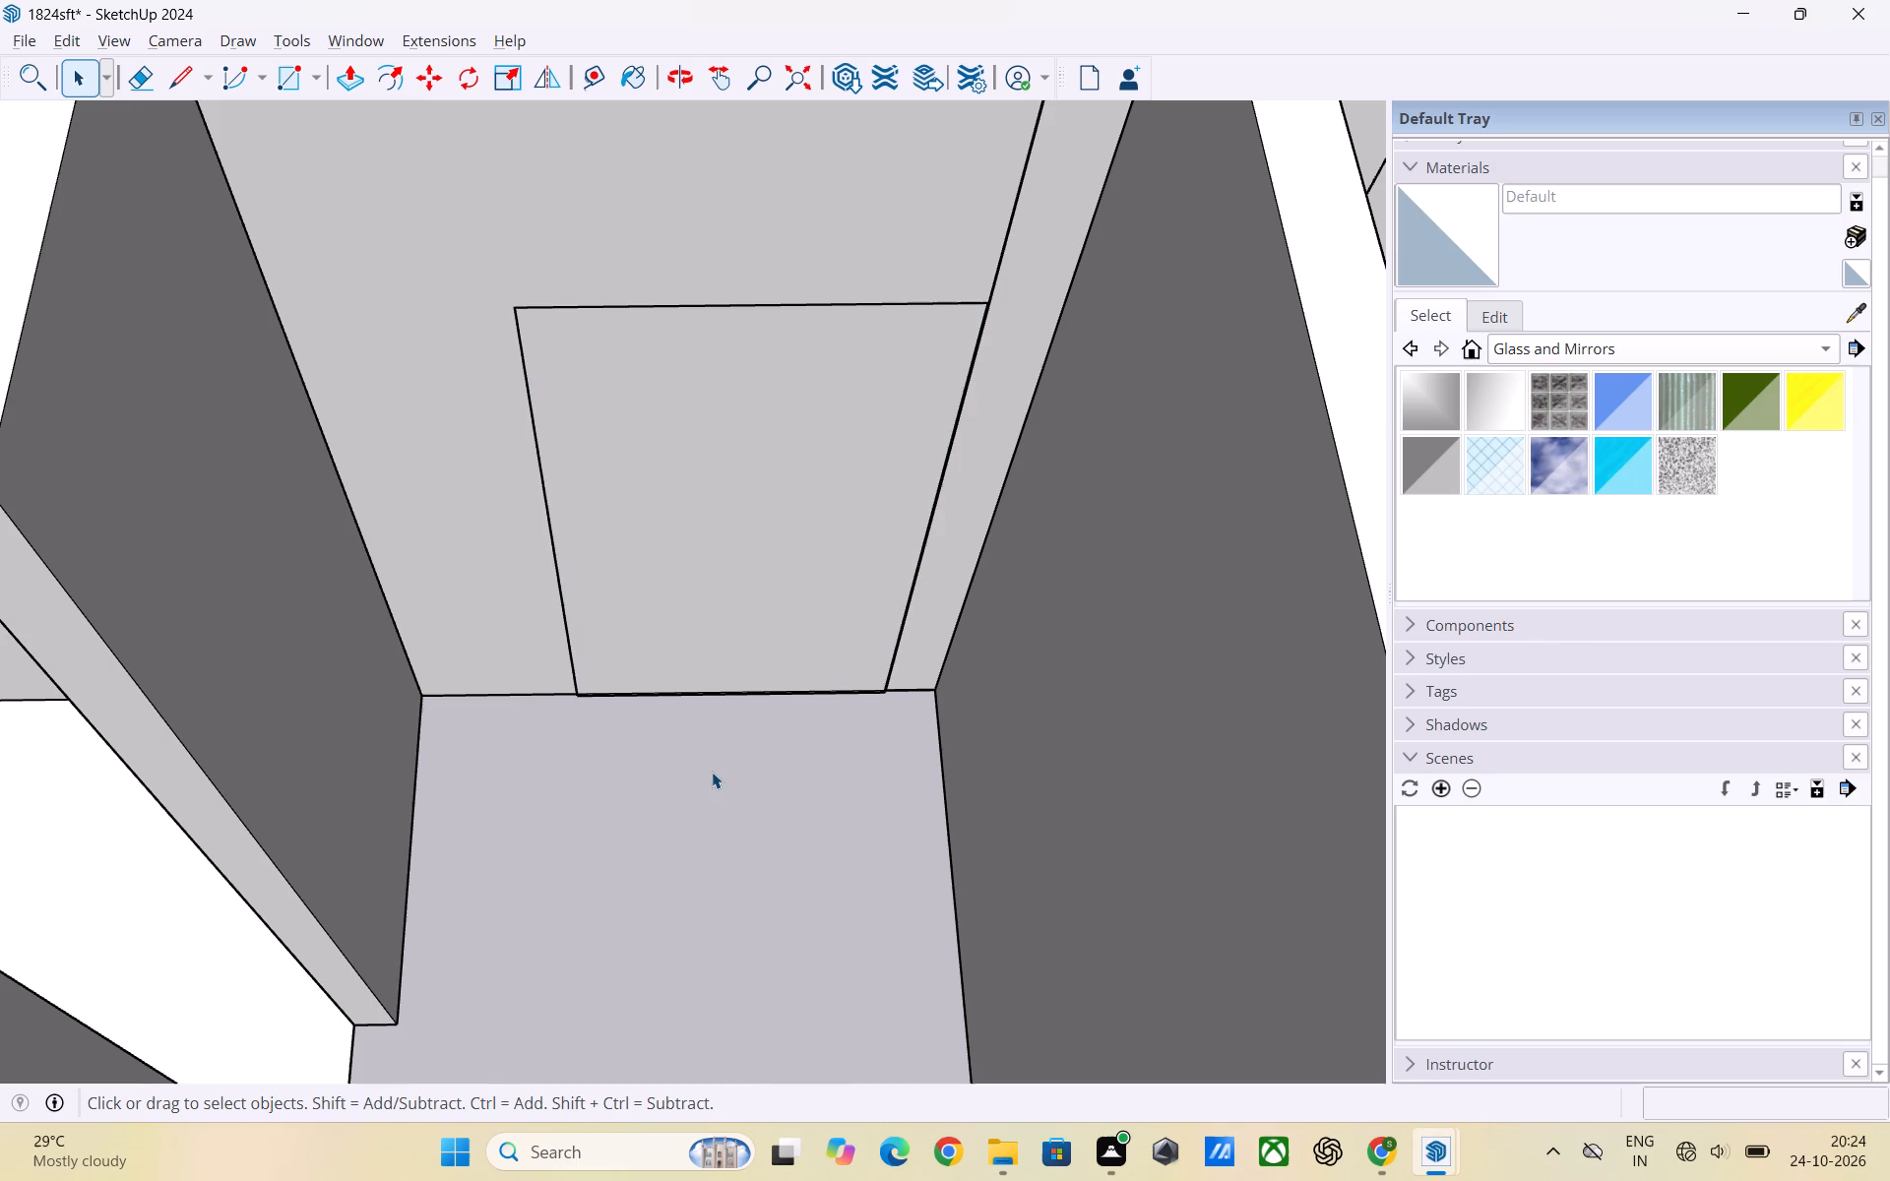
# Remove the filled panel's inner face in the empty toilet by deleting its vertical edge on the side away from the washbasin toilet.
pyautogui.scroll(-3, 712, 772)
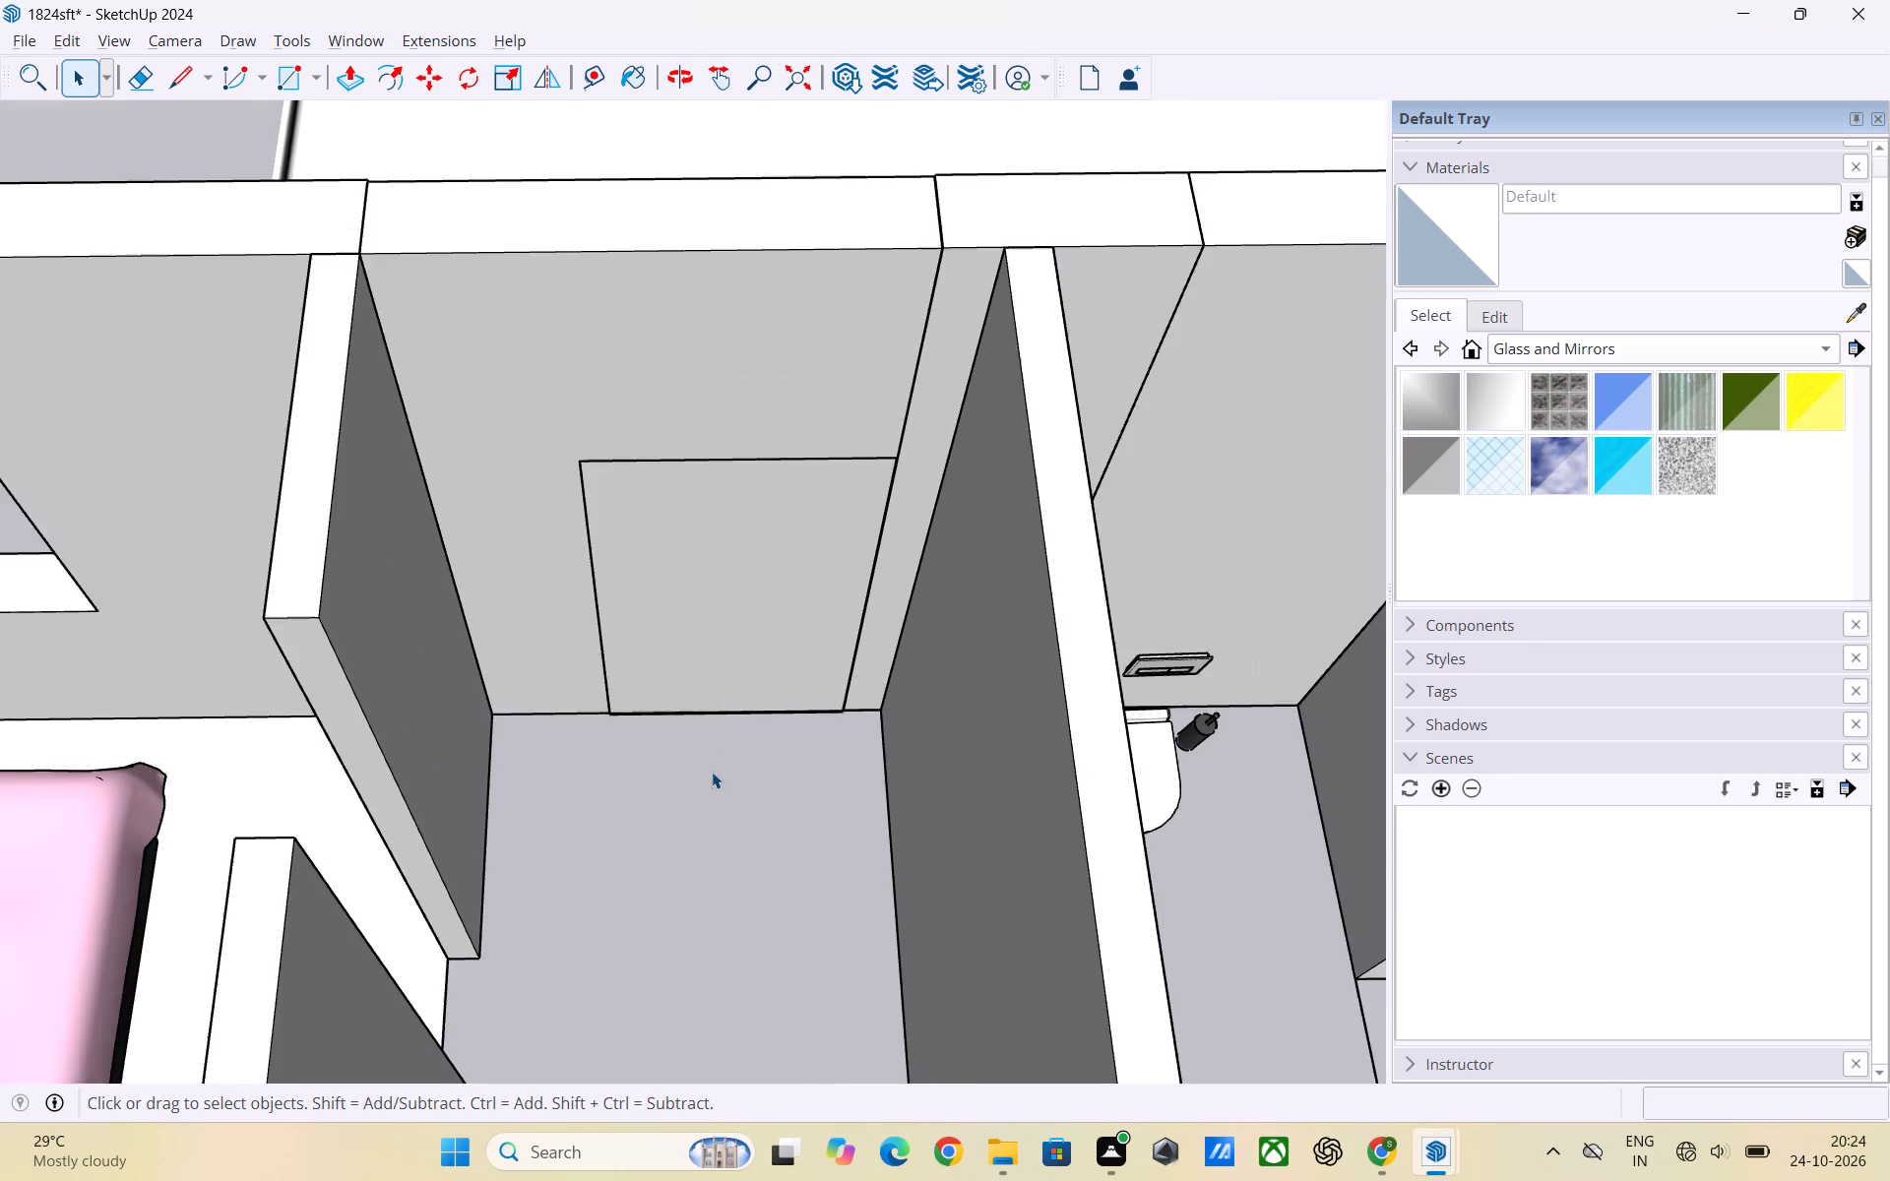
pyautogui.scroll(-1, 722, 750)
pyautogui.scroll(2, 716, 713)
pyautogui.moveTo(724, 717); pyautogui.dragTo(533, 707, button='middle')
pyautogui.scroll(-2, 672, 609)
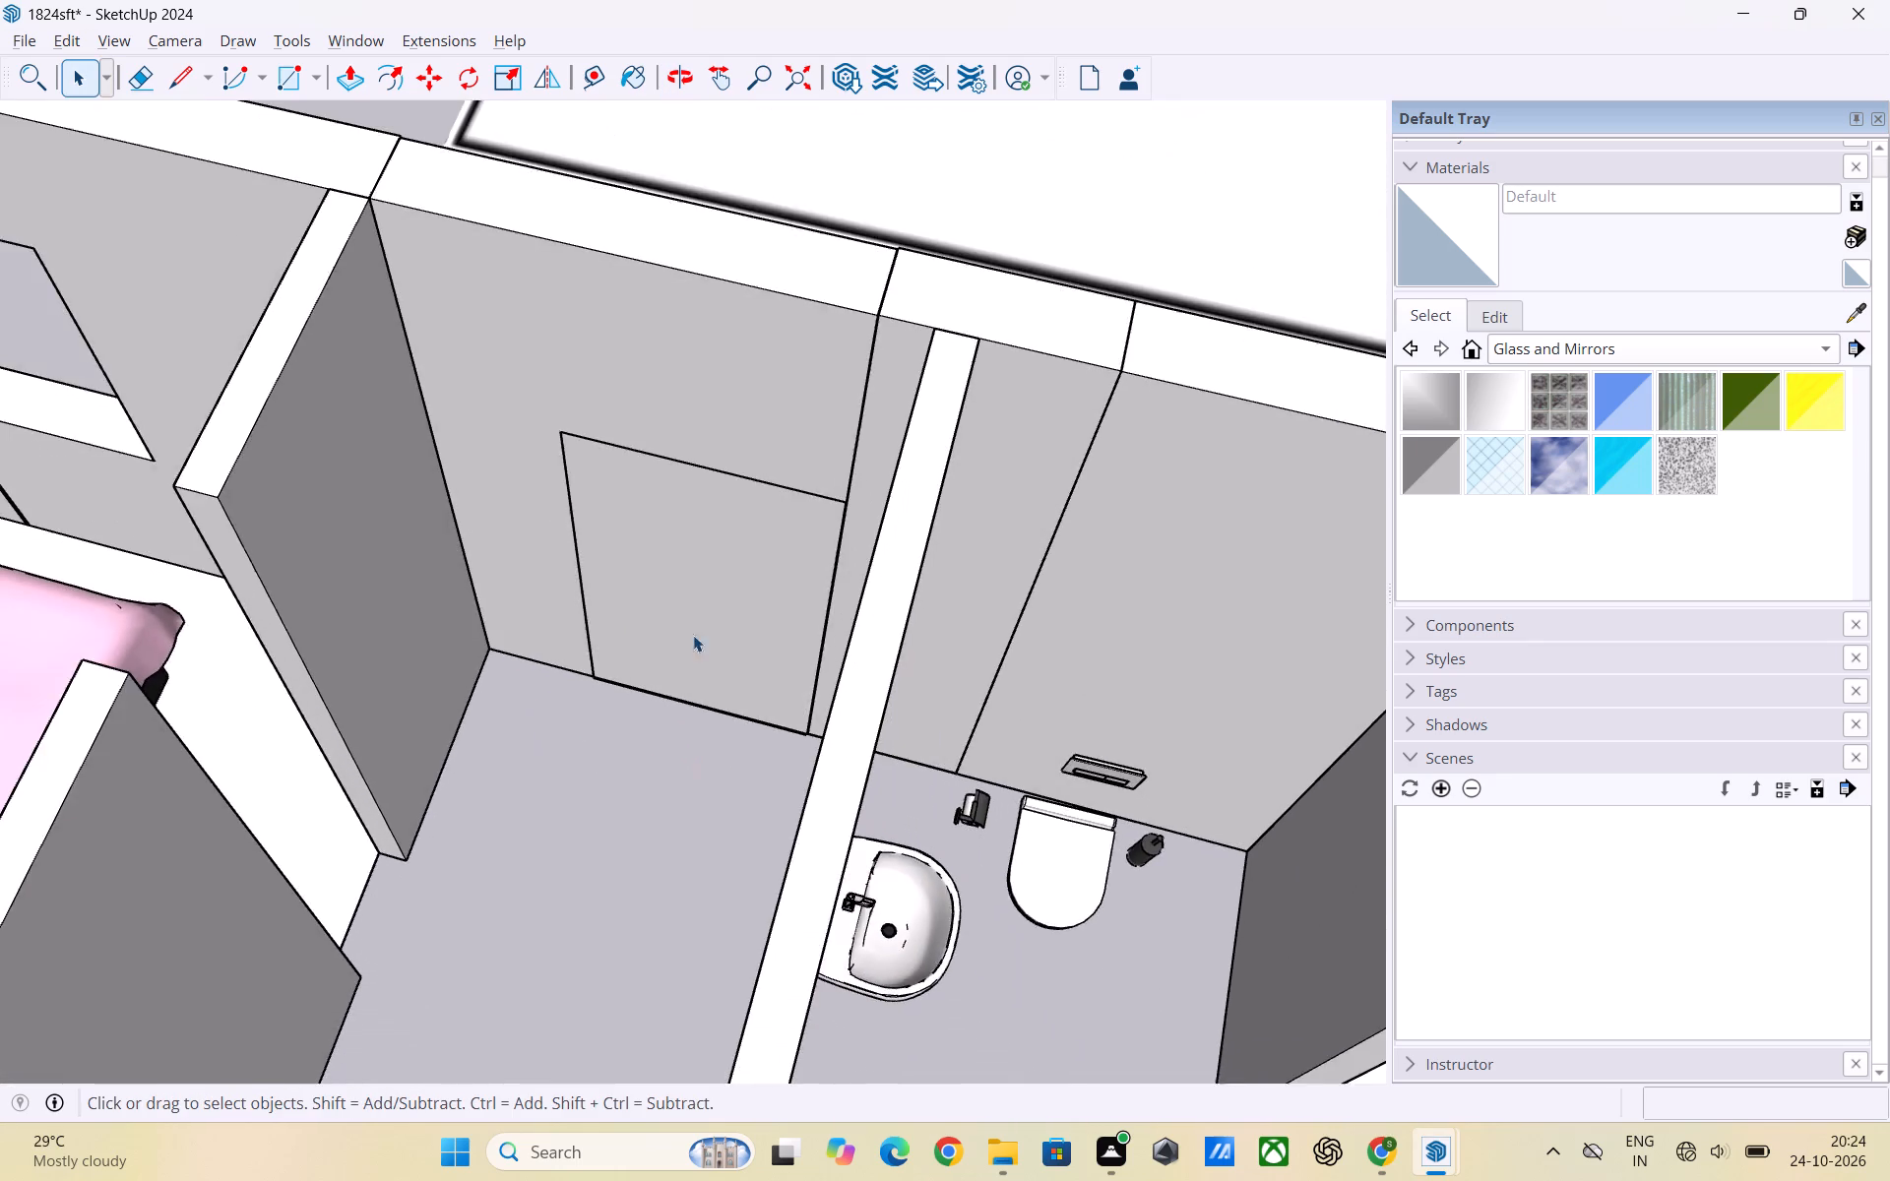
pyautogui.scroll(-3, 693, 635)
pyautogui.moveTo(711, 698); pyautogui.dragTo(795, 737, button='middle')
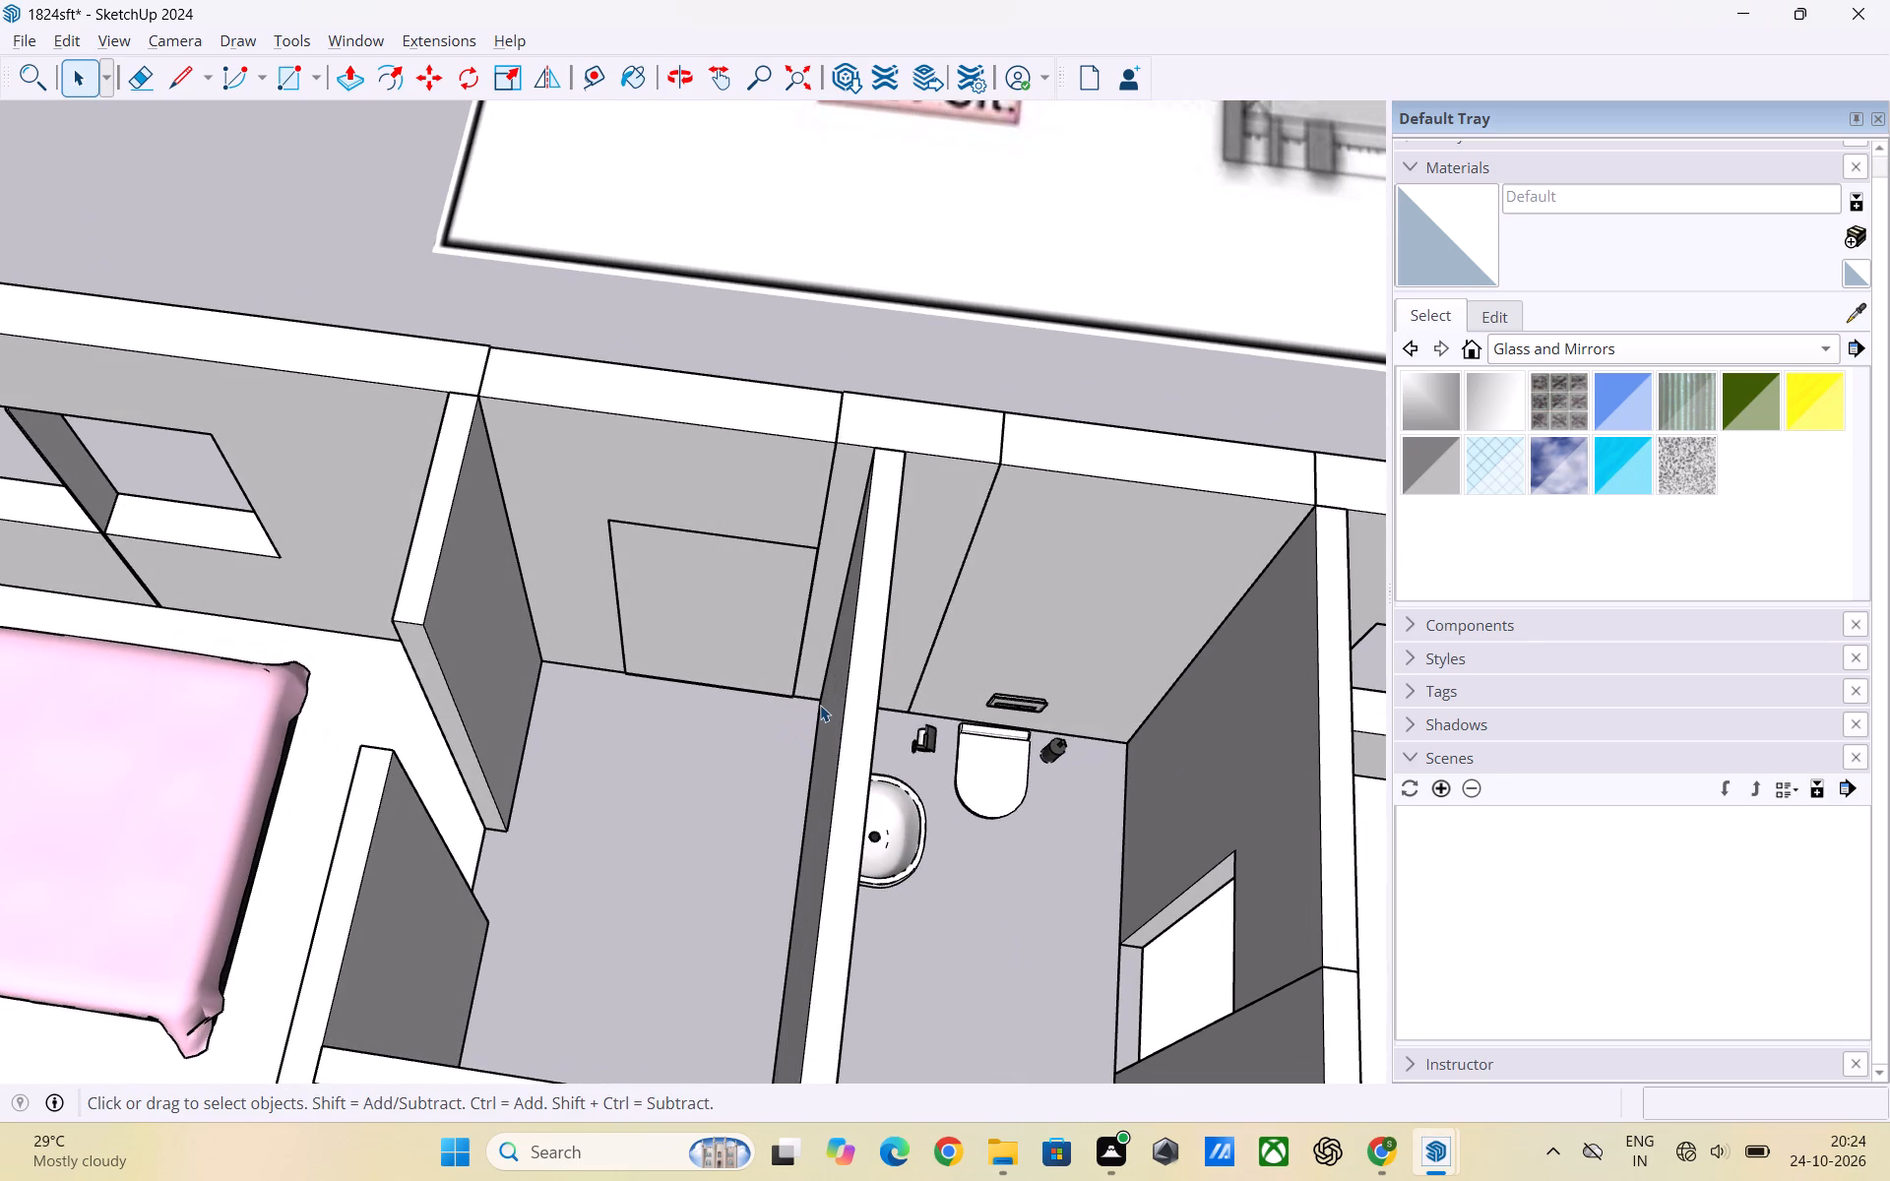
pyautogui.scroll(3, 850, 425)
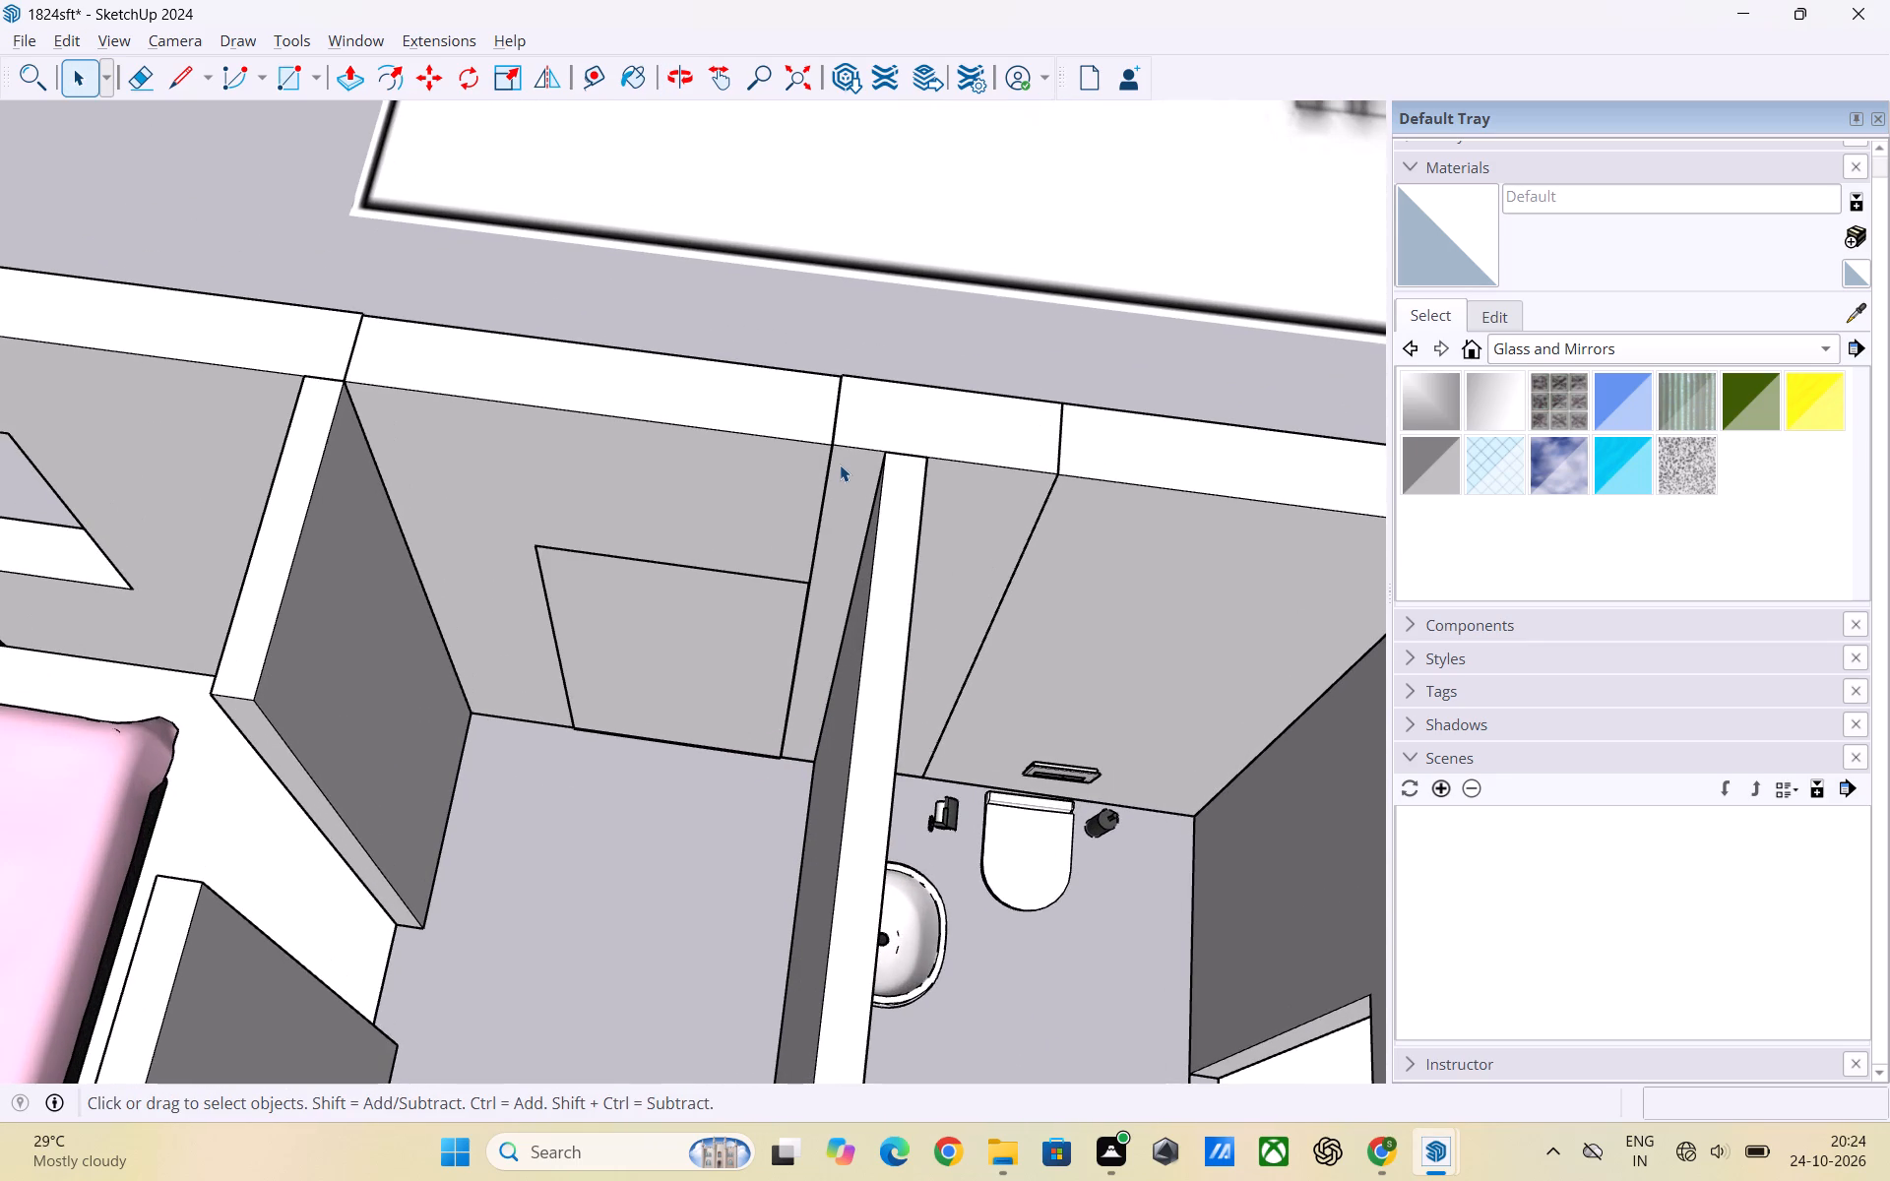
pyautogui.scroll(3, 788, 482)
pyautogui.scroll(1, 678, 567)
pyautogui.moveTo(601, 581); pyautogui.dragTo(605, 581, button='middle')
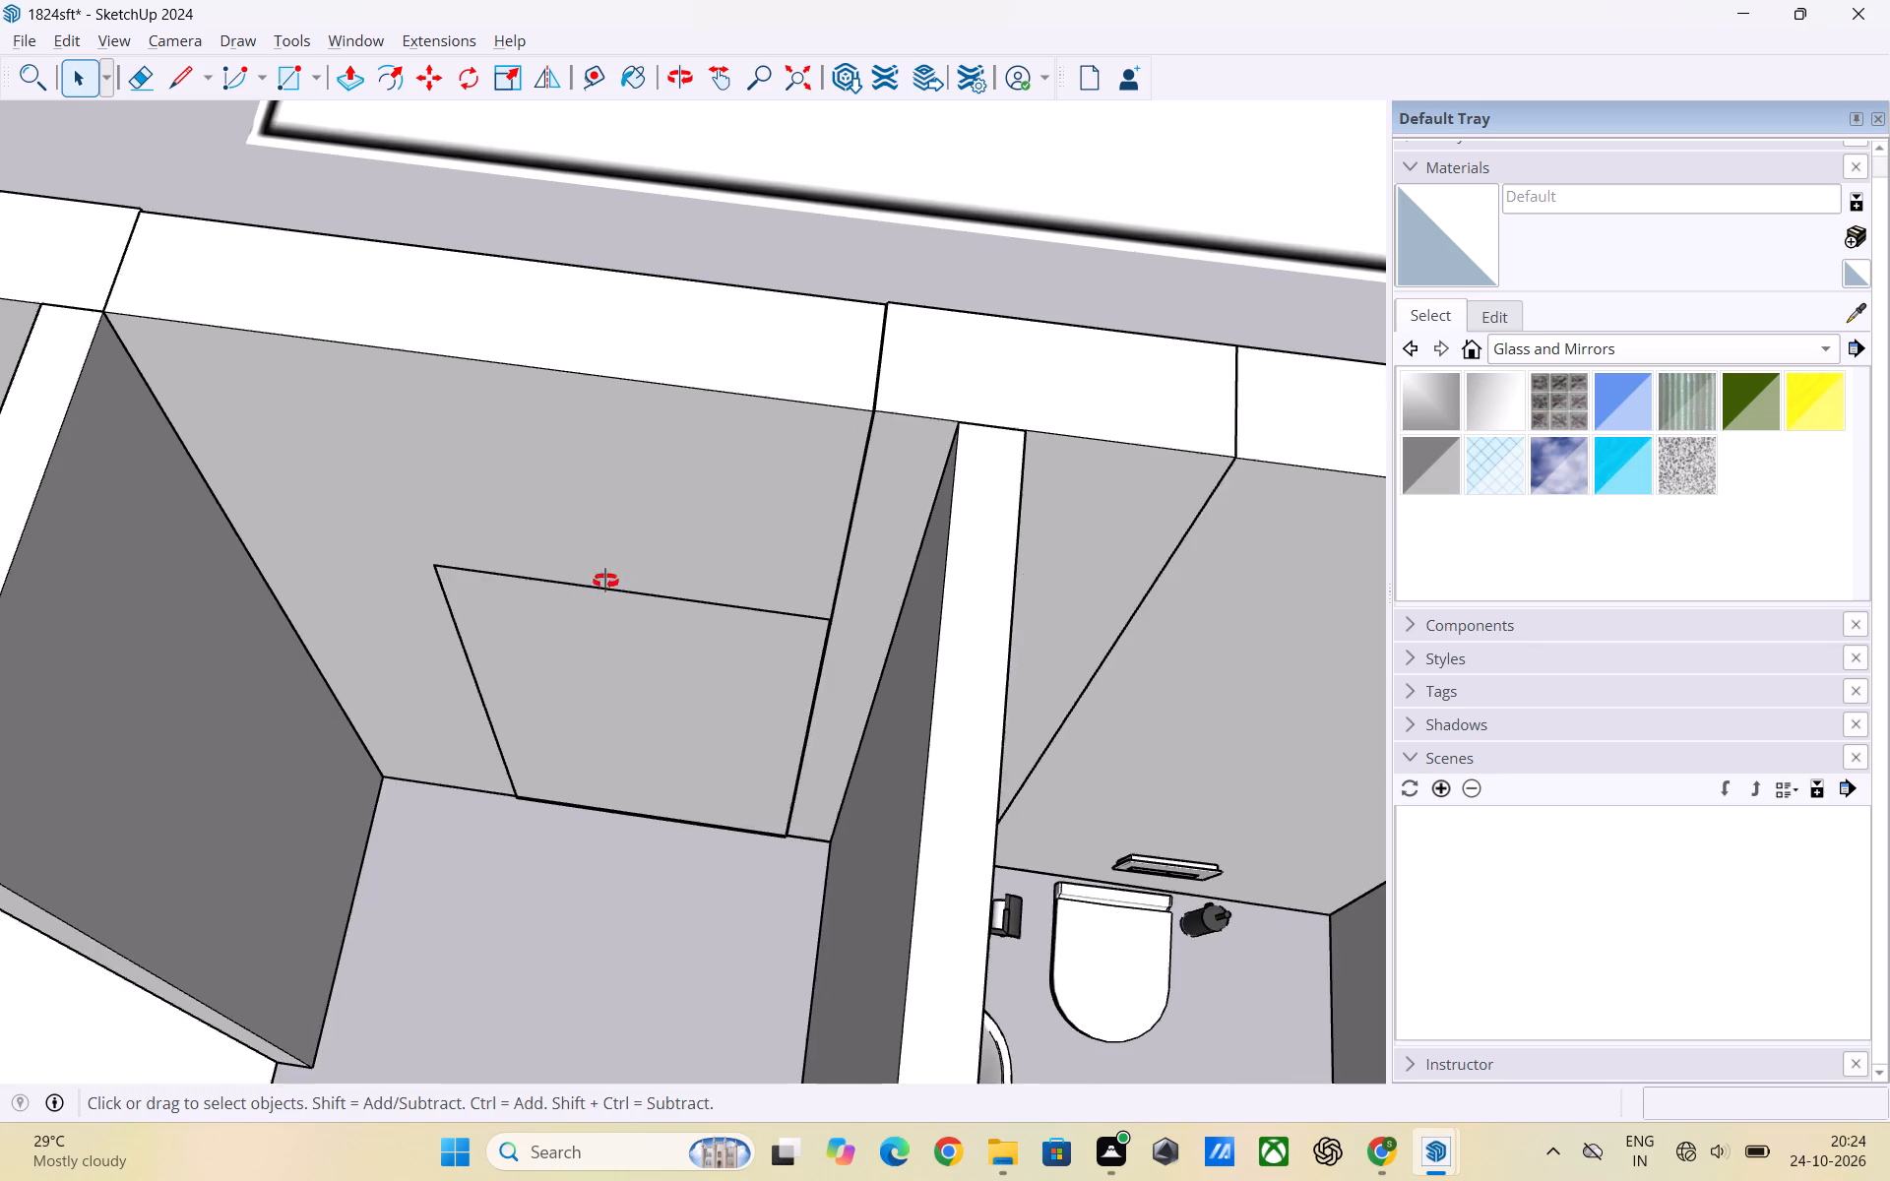
pyautogui.moveTo(605, 581); pyautogui.dragTo(802, 365, button='middle')
pyautogui.scroll(2, 873, 565)
pyautogui.moveTo(878, 585); pyautogui.dragTo(805, 394, button='middle')
pyautogui.scroll(-2, 976, 529)
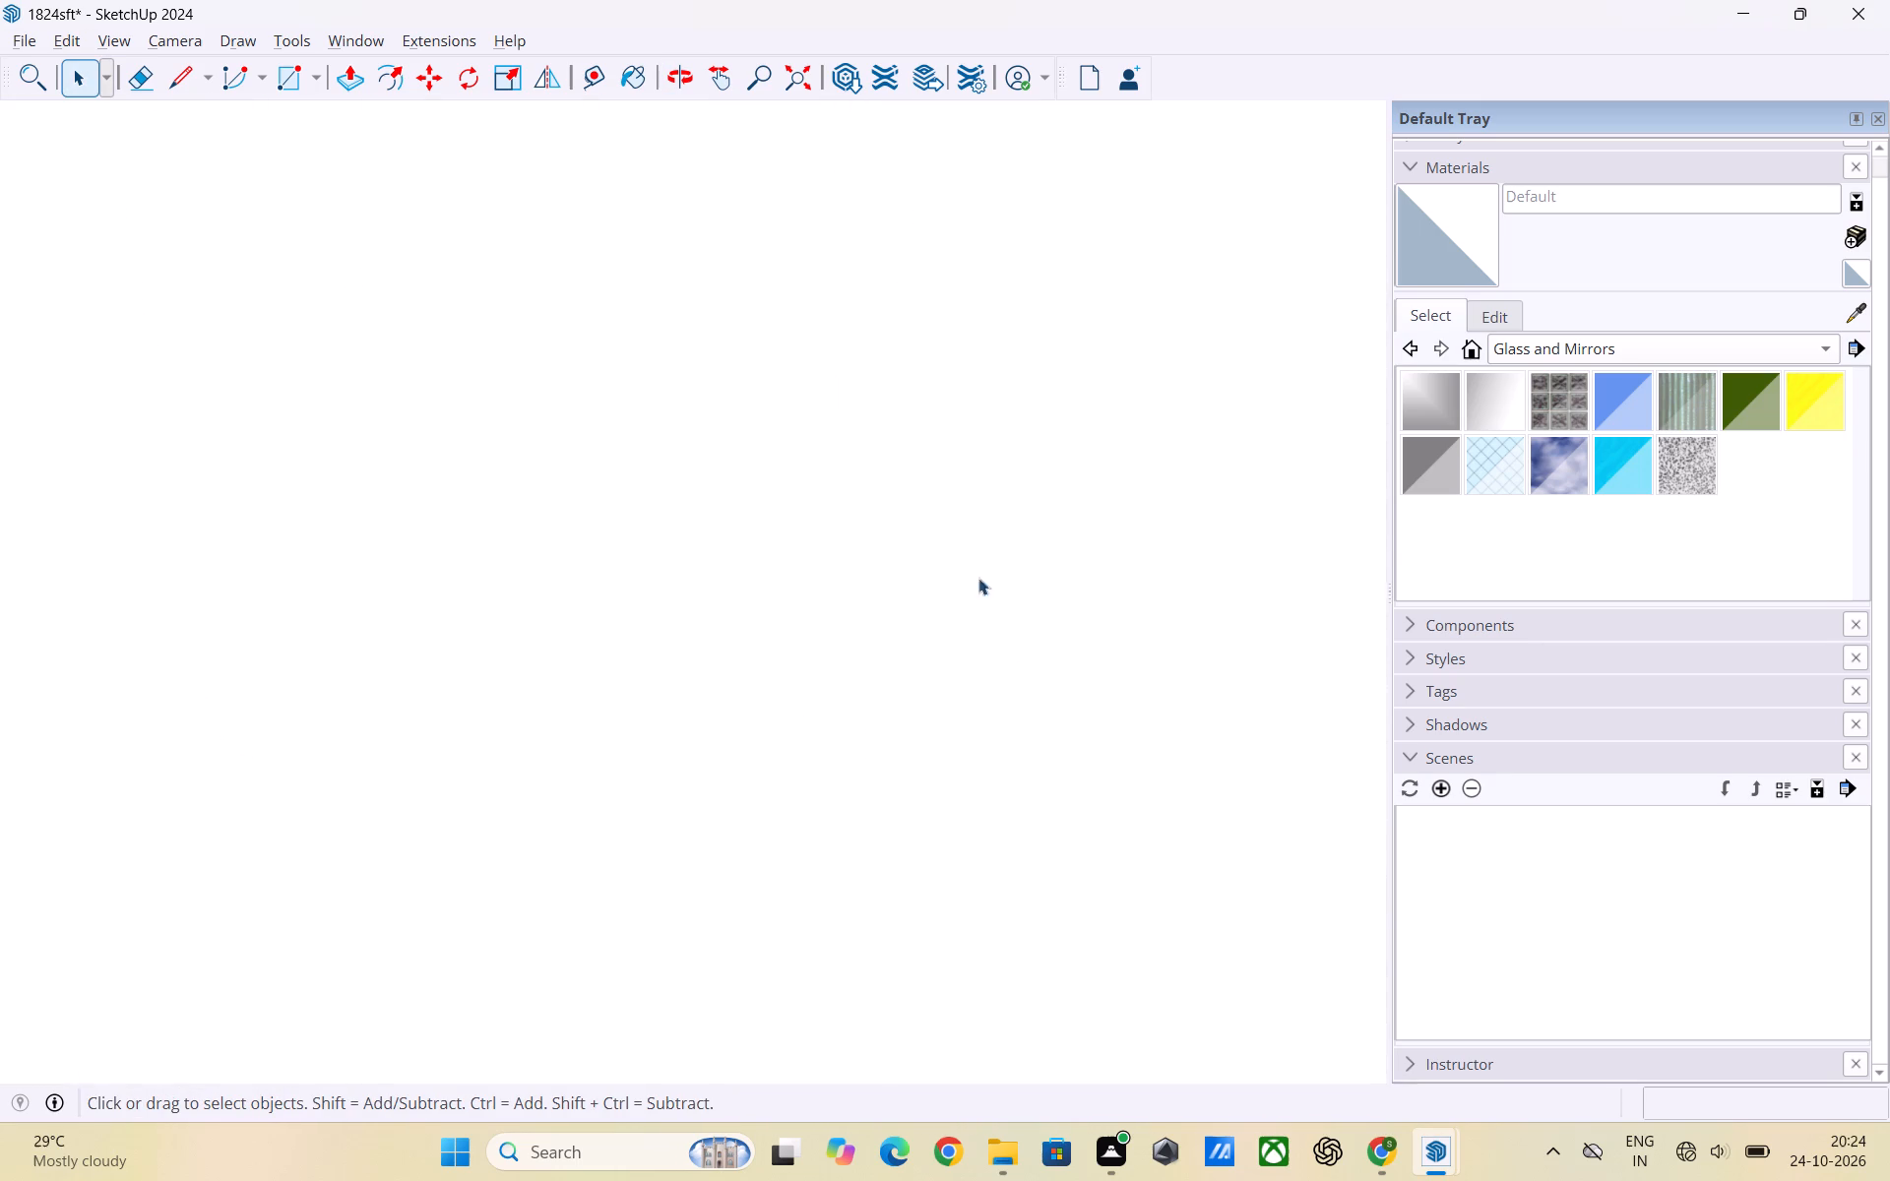
pyautogui.scroll(-17, 978, 578)
pyautogui.moveTo(779, 538); pyautogui.dragTo(779, 748, button='middle')
pyautogui.scroll(2, 638, 602)
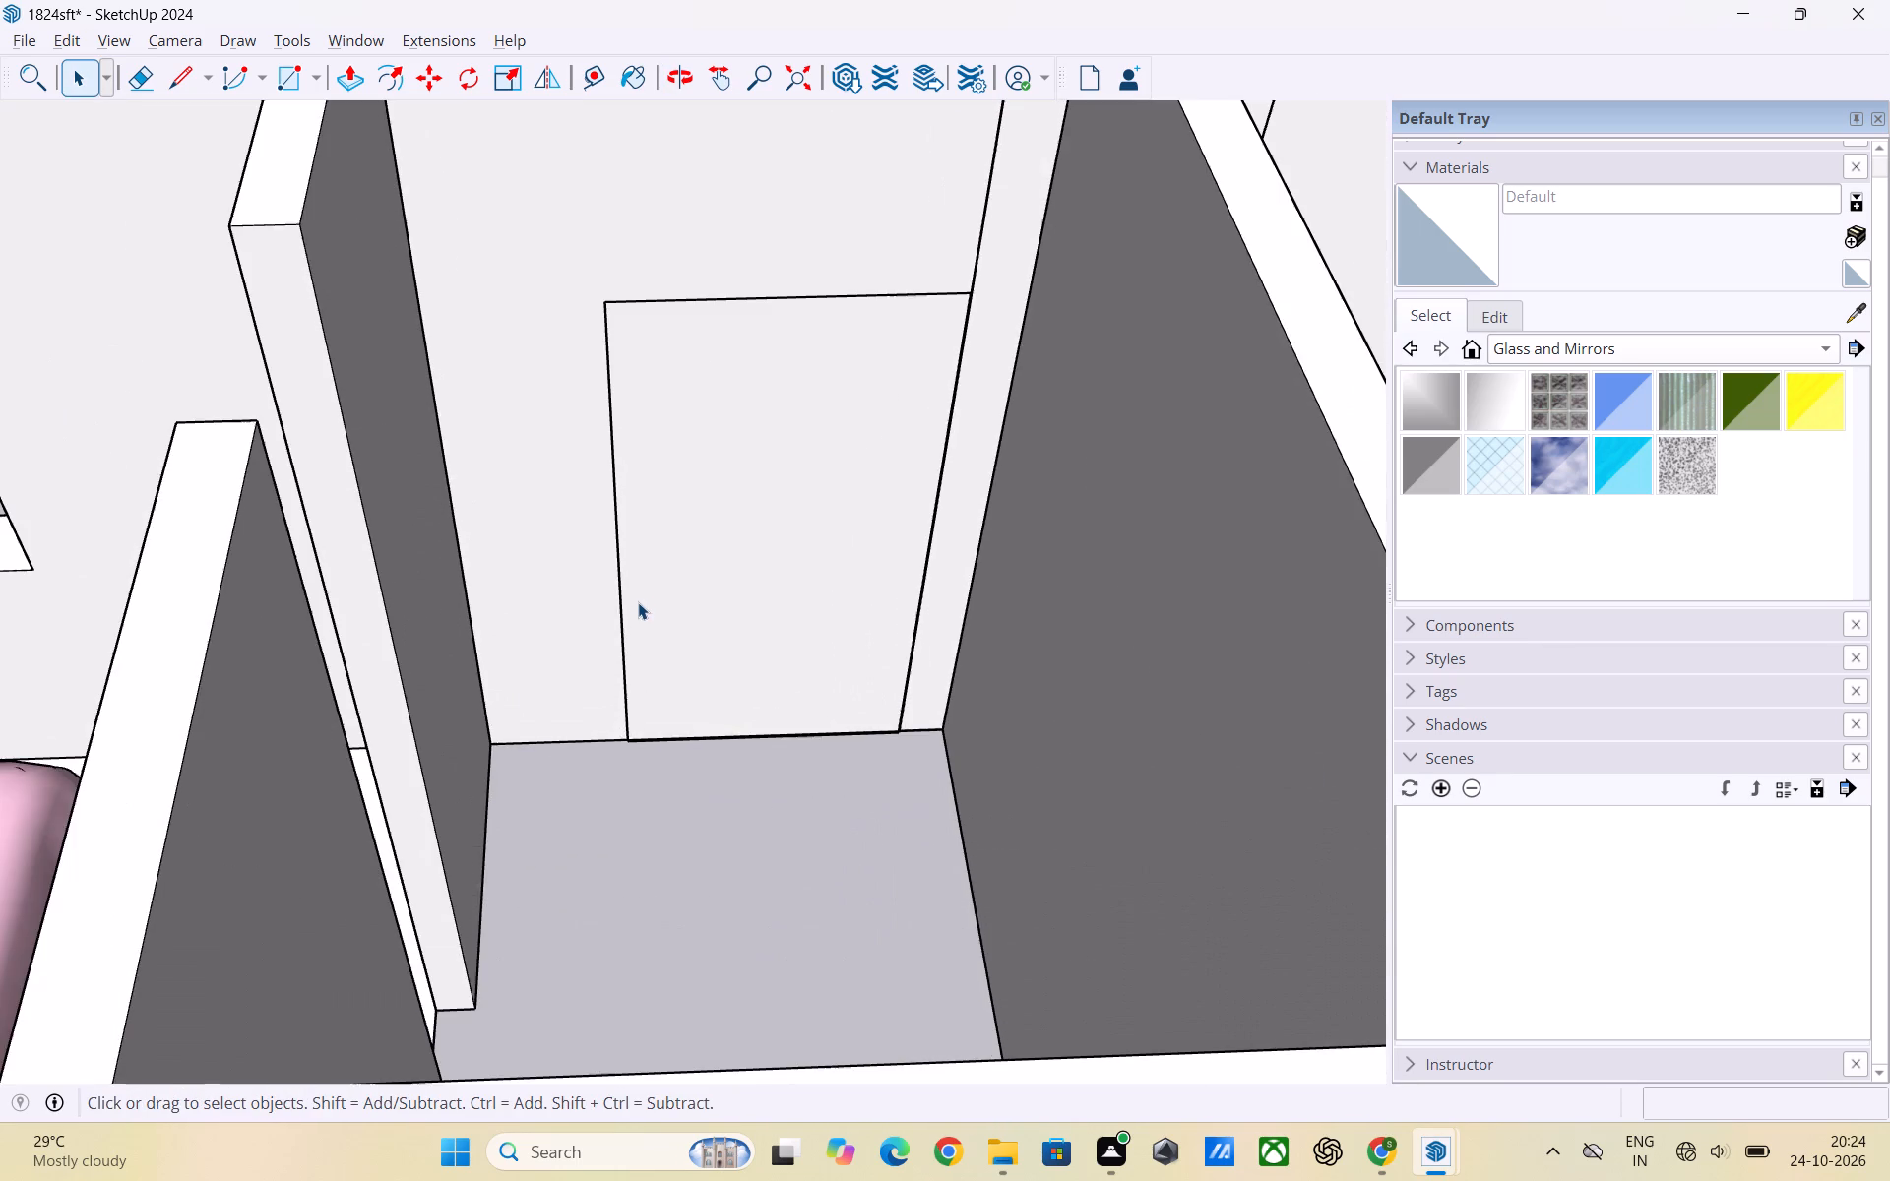
pyautogui.scroll(1, 638, 602)
pyautogui.click(620, 601)
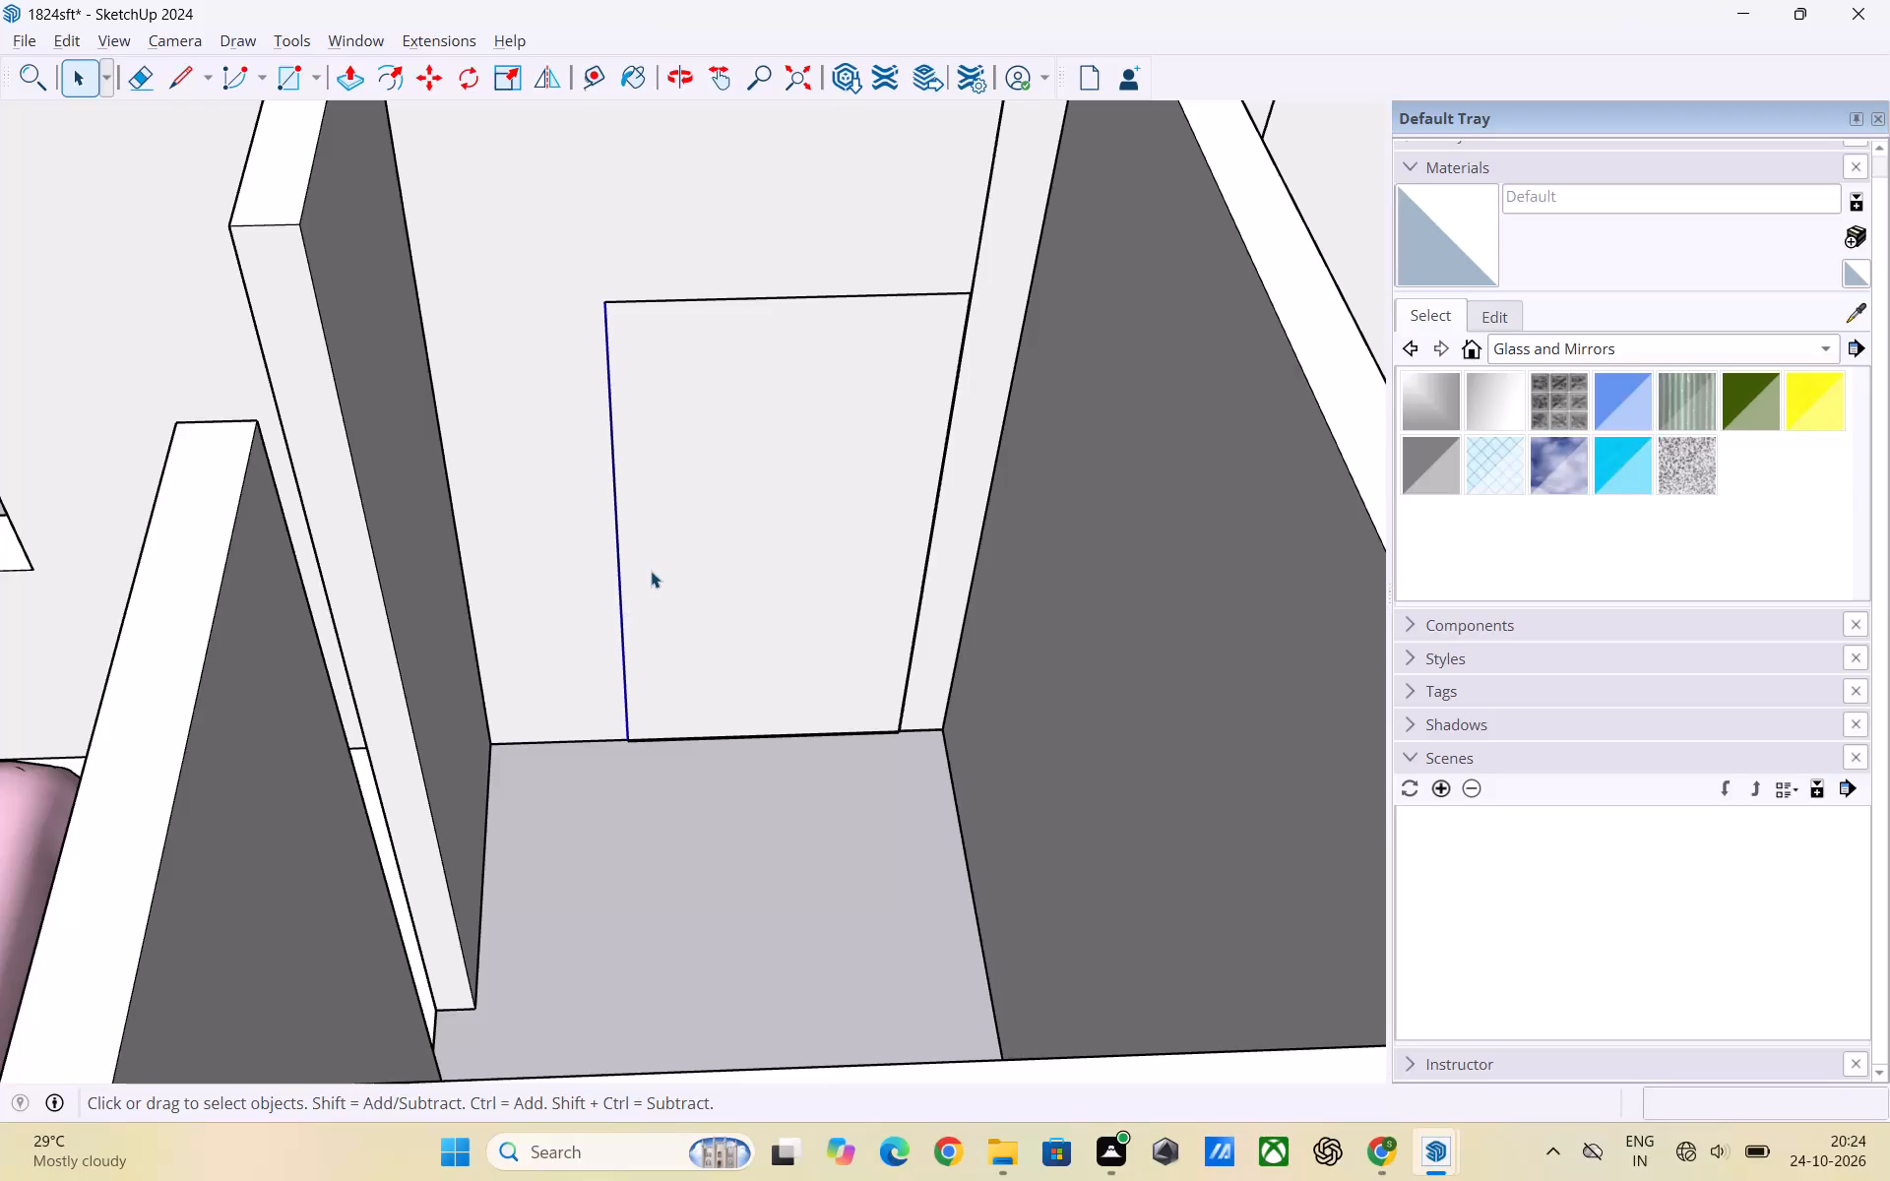
pyautogui.press('Delete')
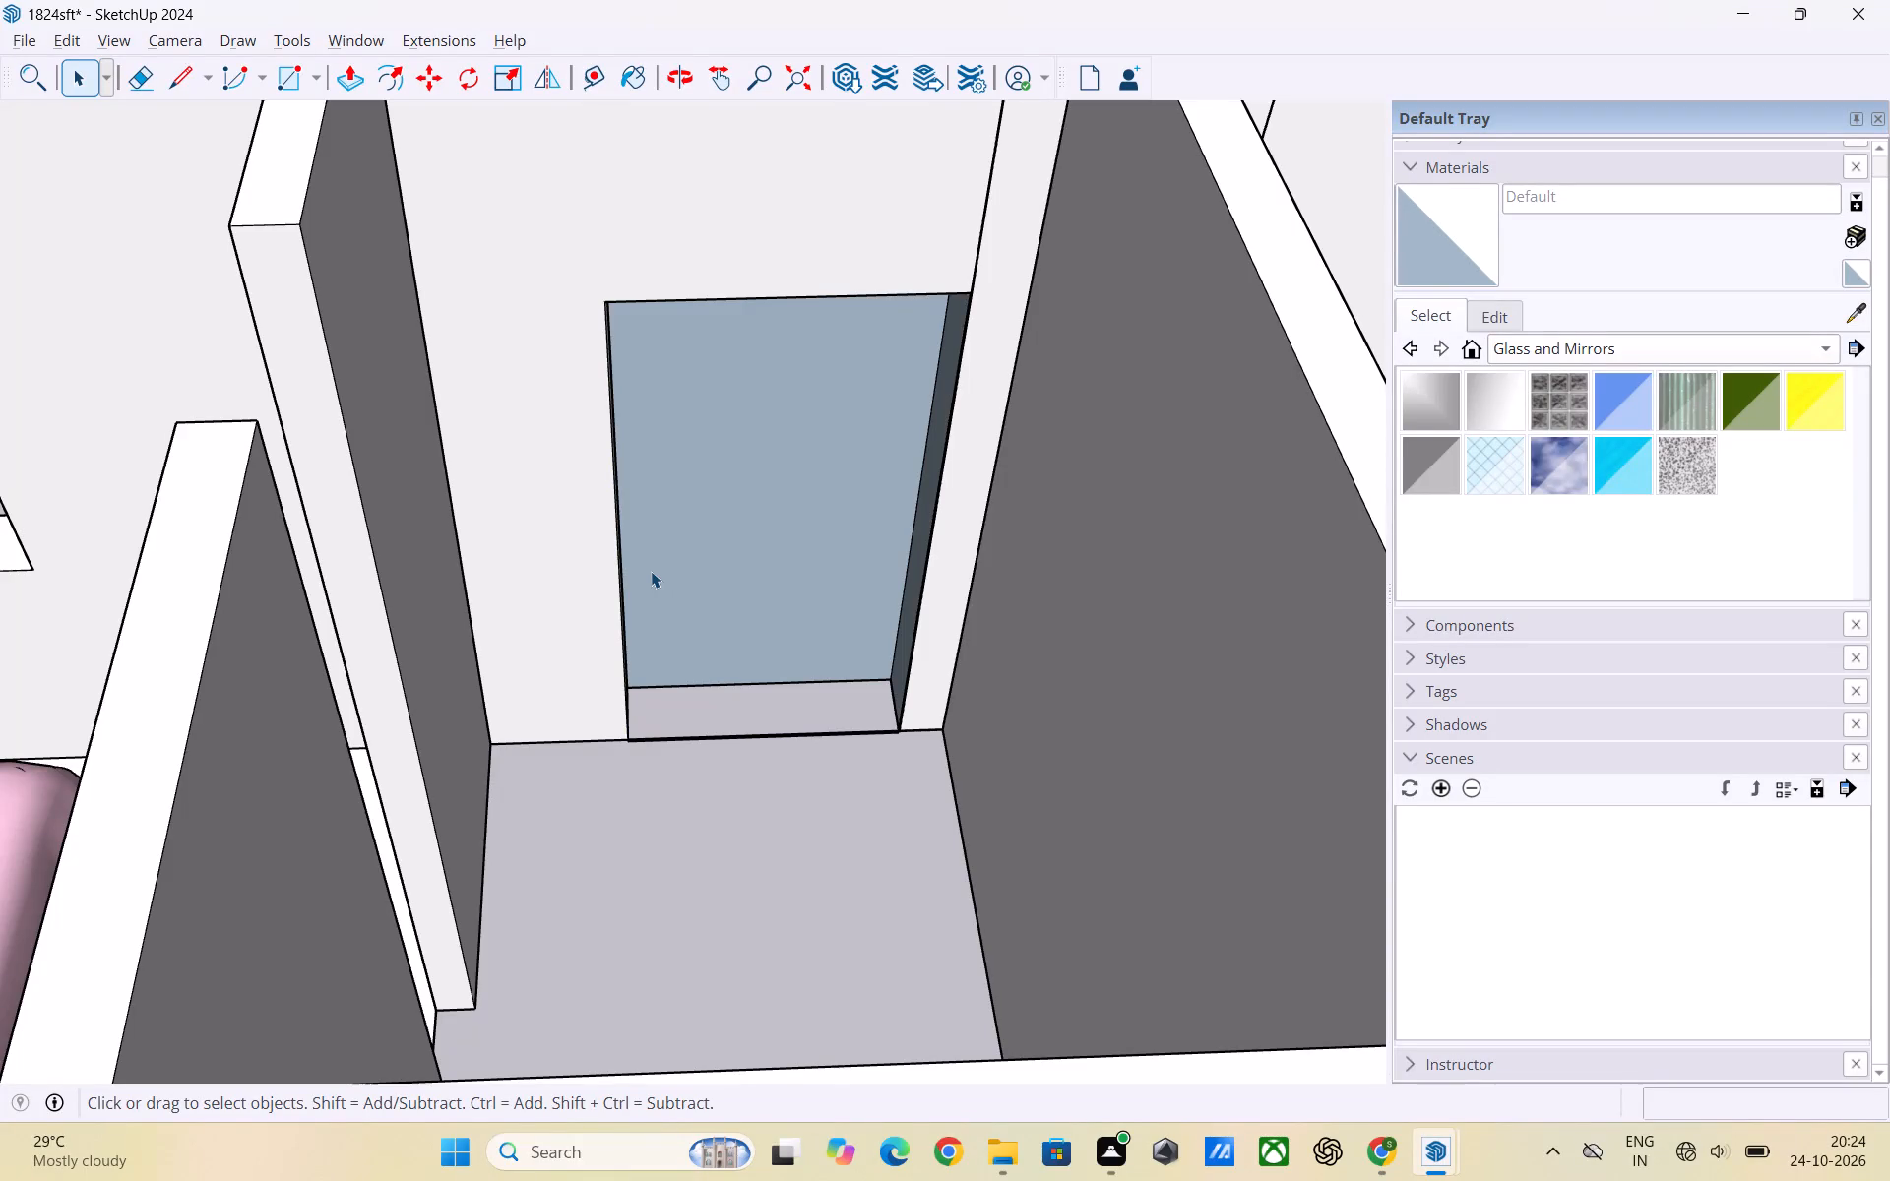
# Delete the top edge of the matching panel on the wall's outer face to open a doorway through to the duct.
pyautogui.scroll(-3, 651, 571)
pyautogui.scroll(1, 653, 571)
pyautogui.scroll(-3, 674, 569)
pyautogui.moveTo(728, 626); pyautogui.dragTo(729, 626, button='middle')
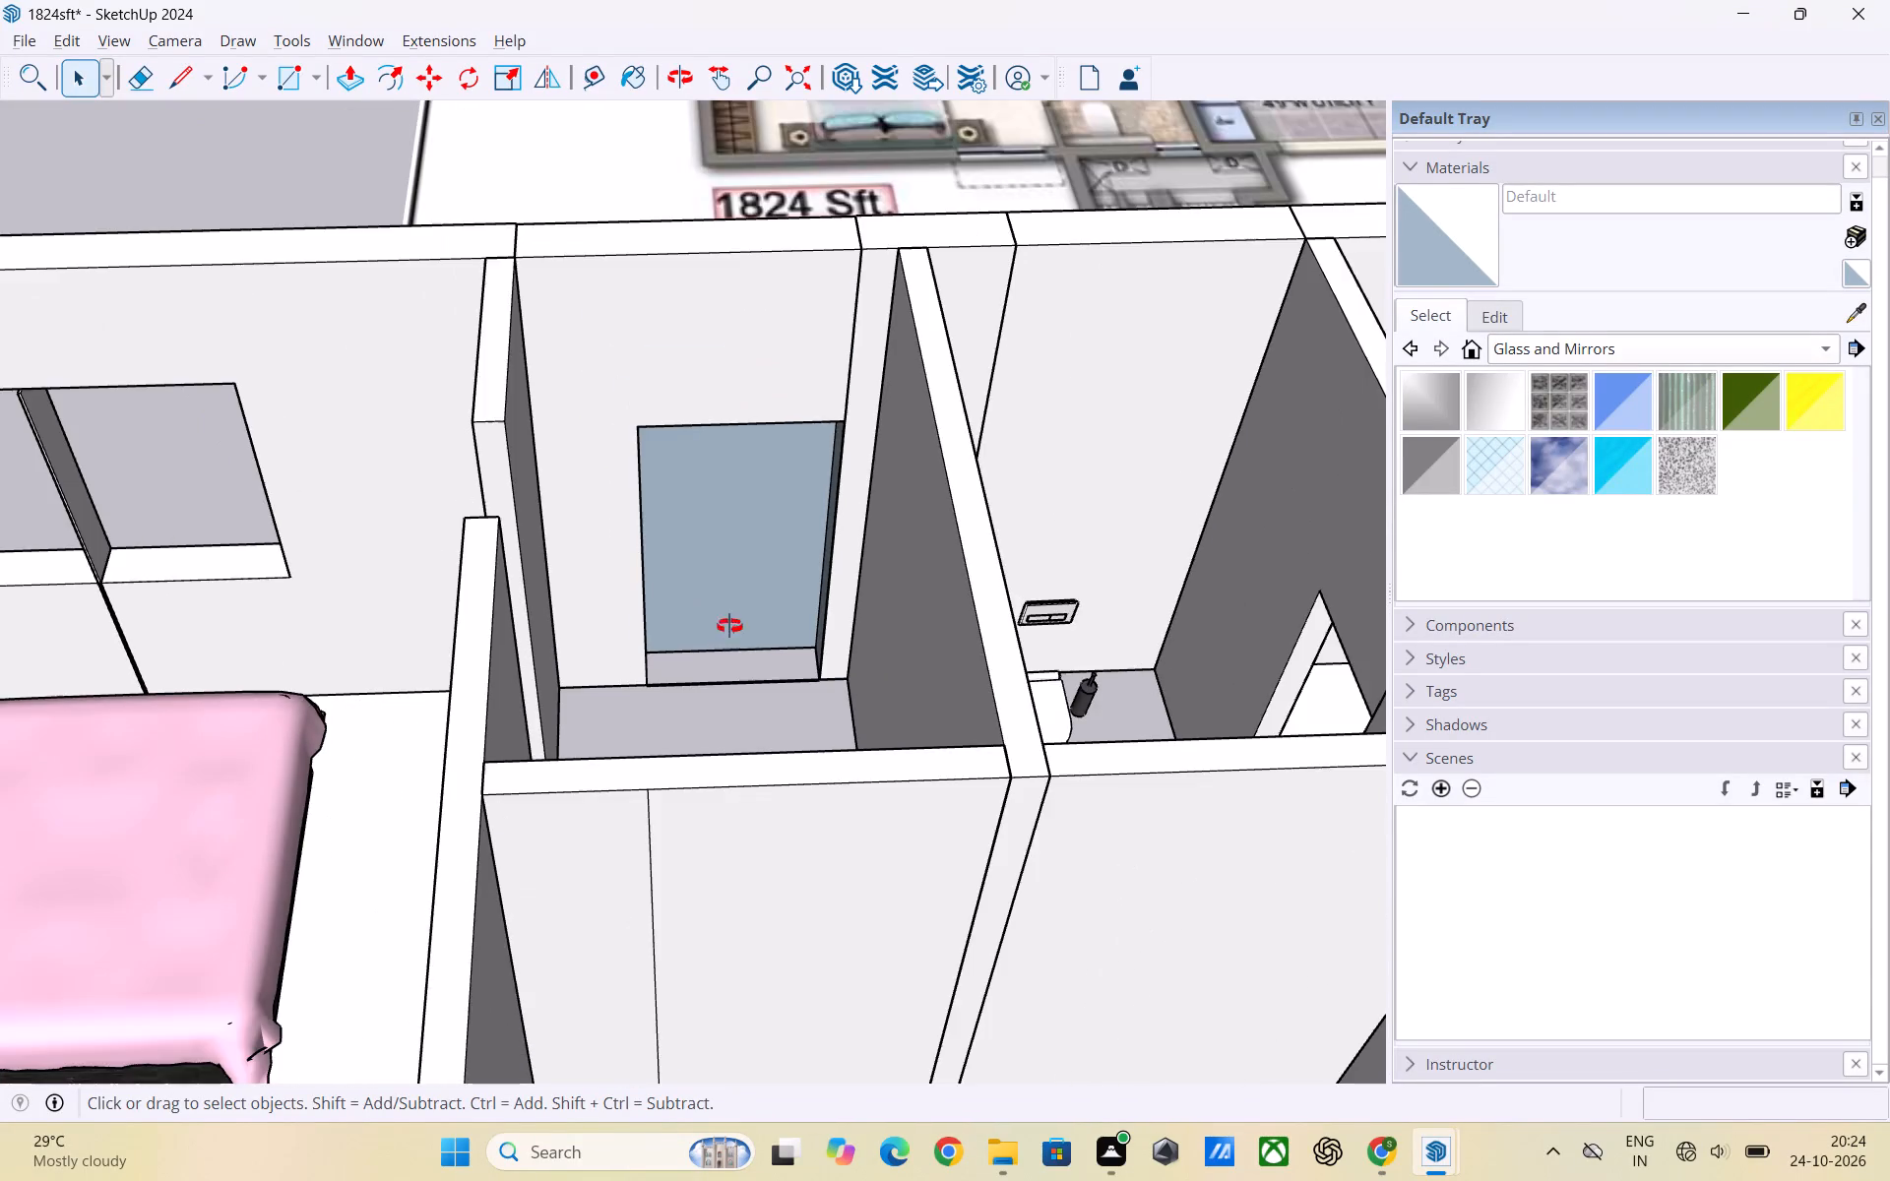
pyautogui.moveTo(729, 626); pyautogui.dragTo(545, 713, button='middle')
pyautogui.scroll(3, 697, 621)
pyautogui.moveTo(767, 622); pyautogui.dragTo(670, 676, button='middle')
pyautogui.click(682, 658)
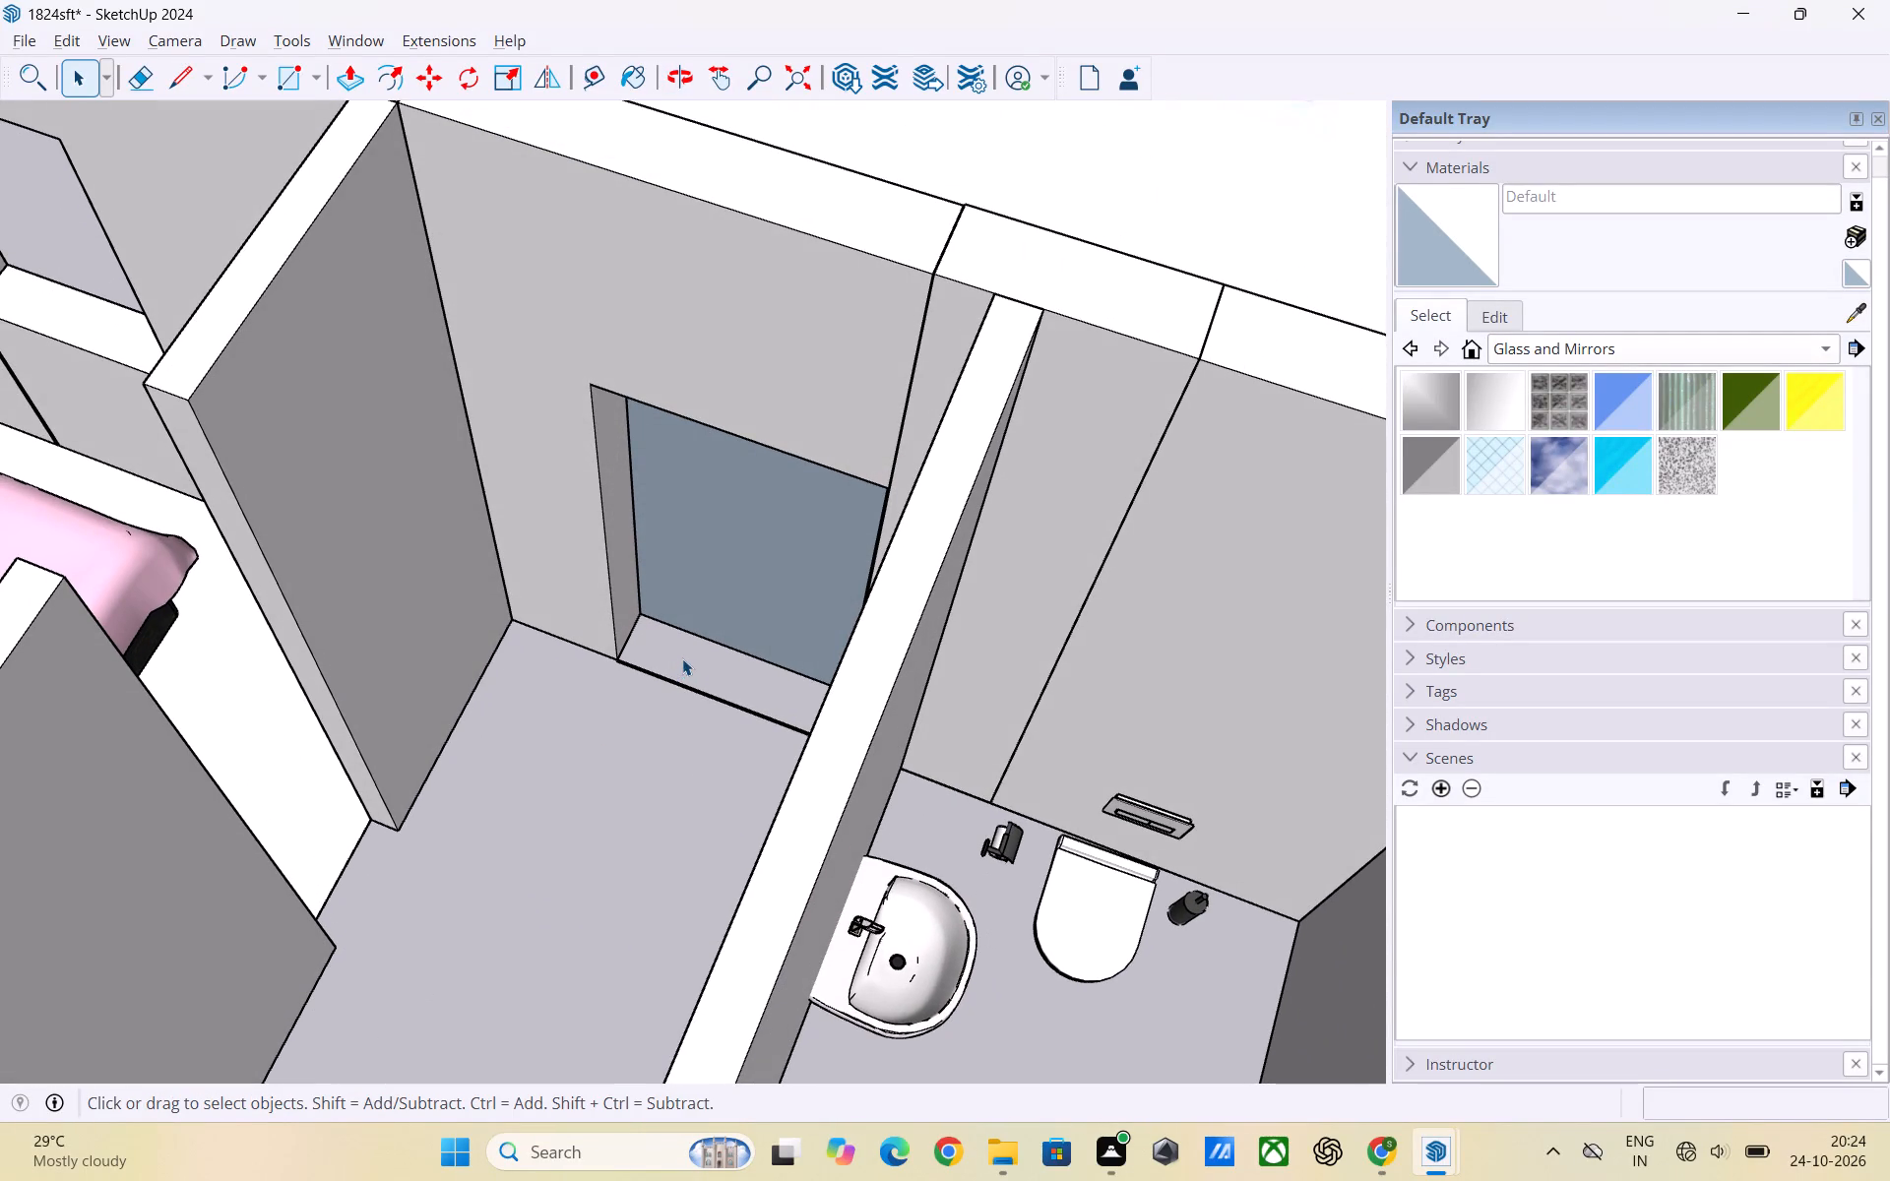
pyautogui.scroll(-3, 807, 594)
pyautogui.moveTo(835, 600); pyautogui.dragTo(149, 696, button='middle')
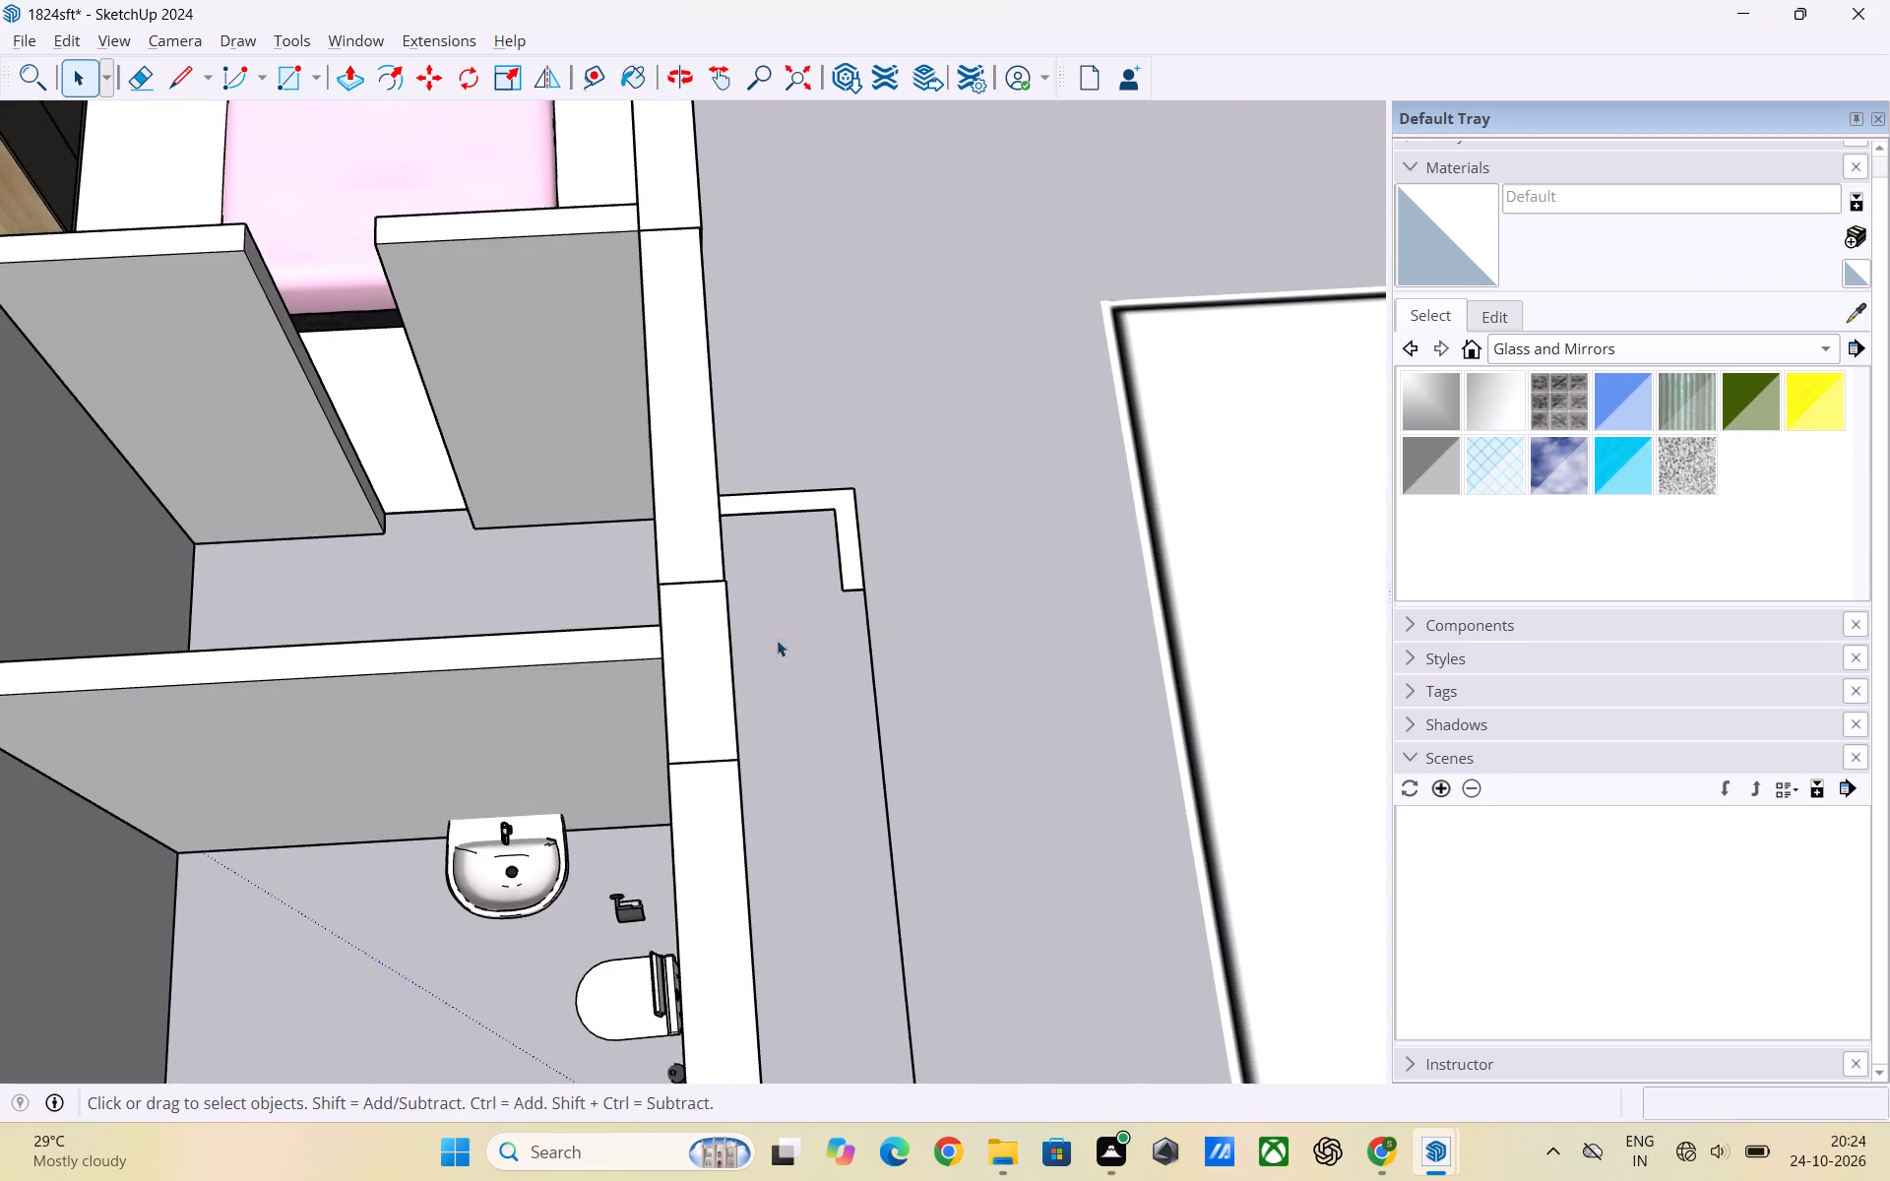
pyautogui.scroll(2, 782, 640)
pyautogui.moveTo(828, 626); pyautogui.dragTo(380, 607, button='middle')
pyautogui.moveTo(727, 677); pyautogui.dragTo(486, 592, button='middle')
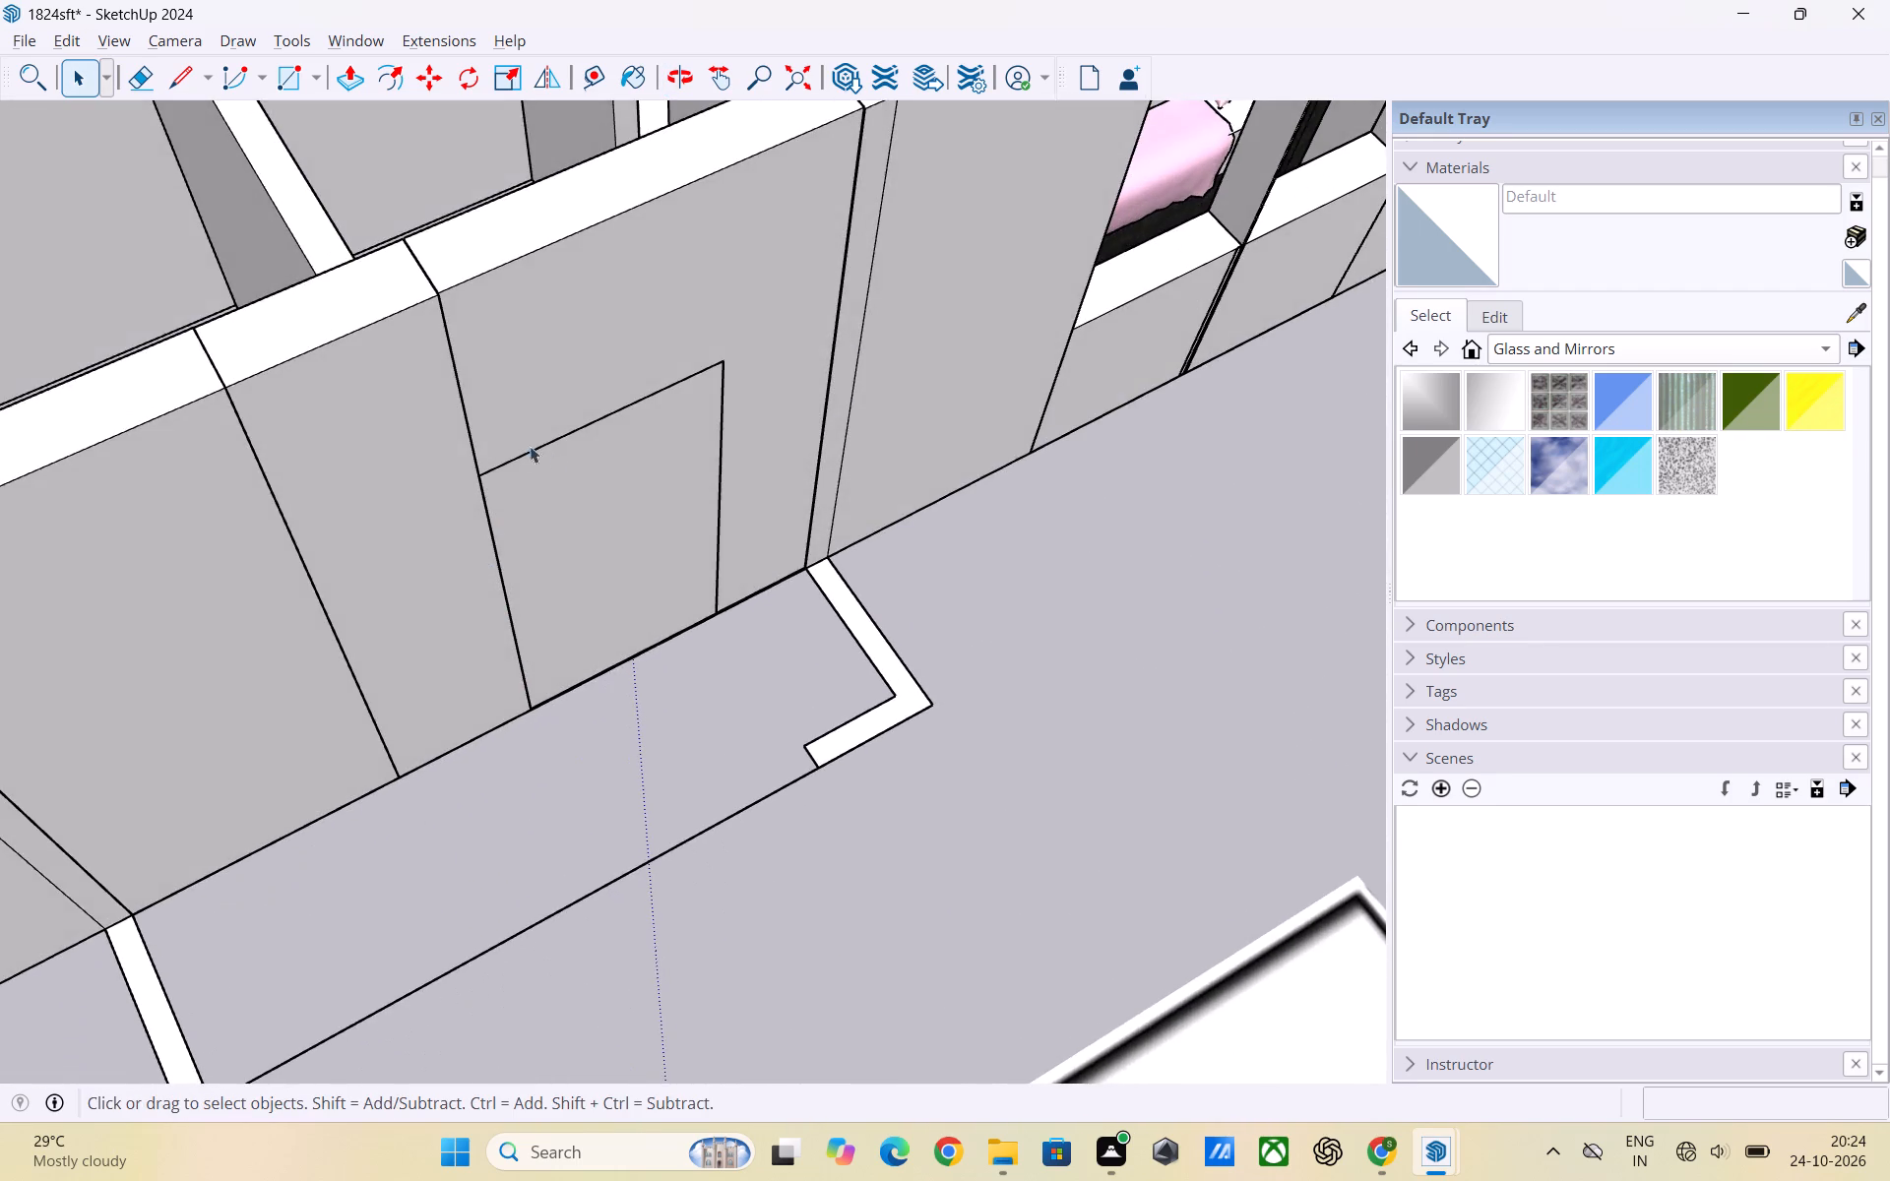
pyautogui.scroll(2, 603, 487)
pyautogui.moveTo(598, 547); pyautogui.dragTo(507, 433, button='middle')
pyautogui.click(539, 308)
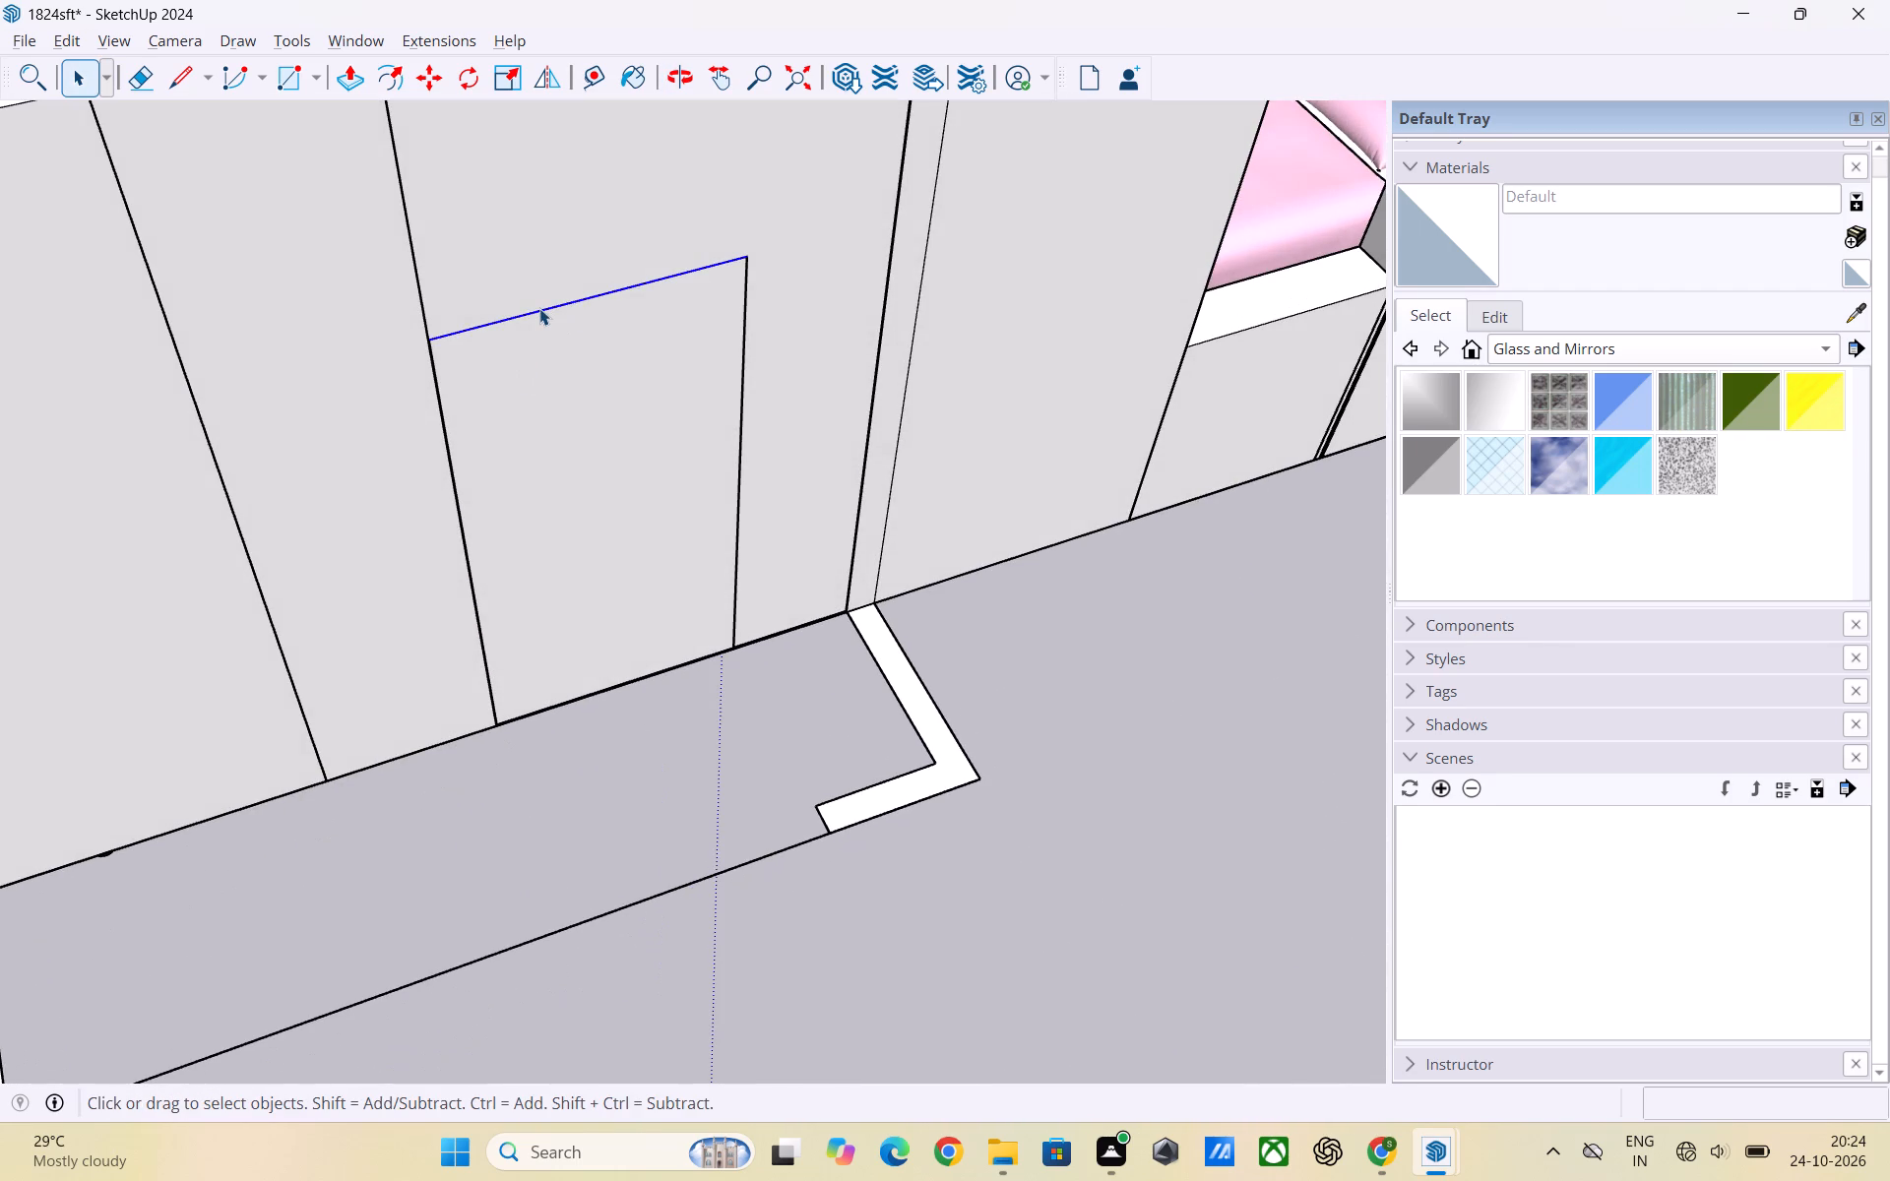
pyautogui.press('Delete')
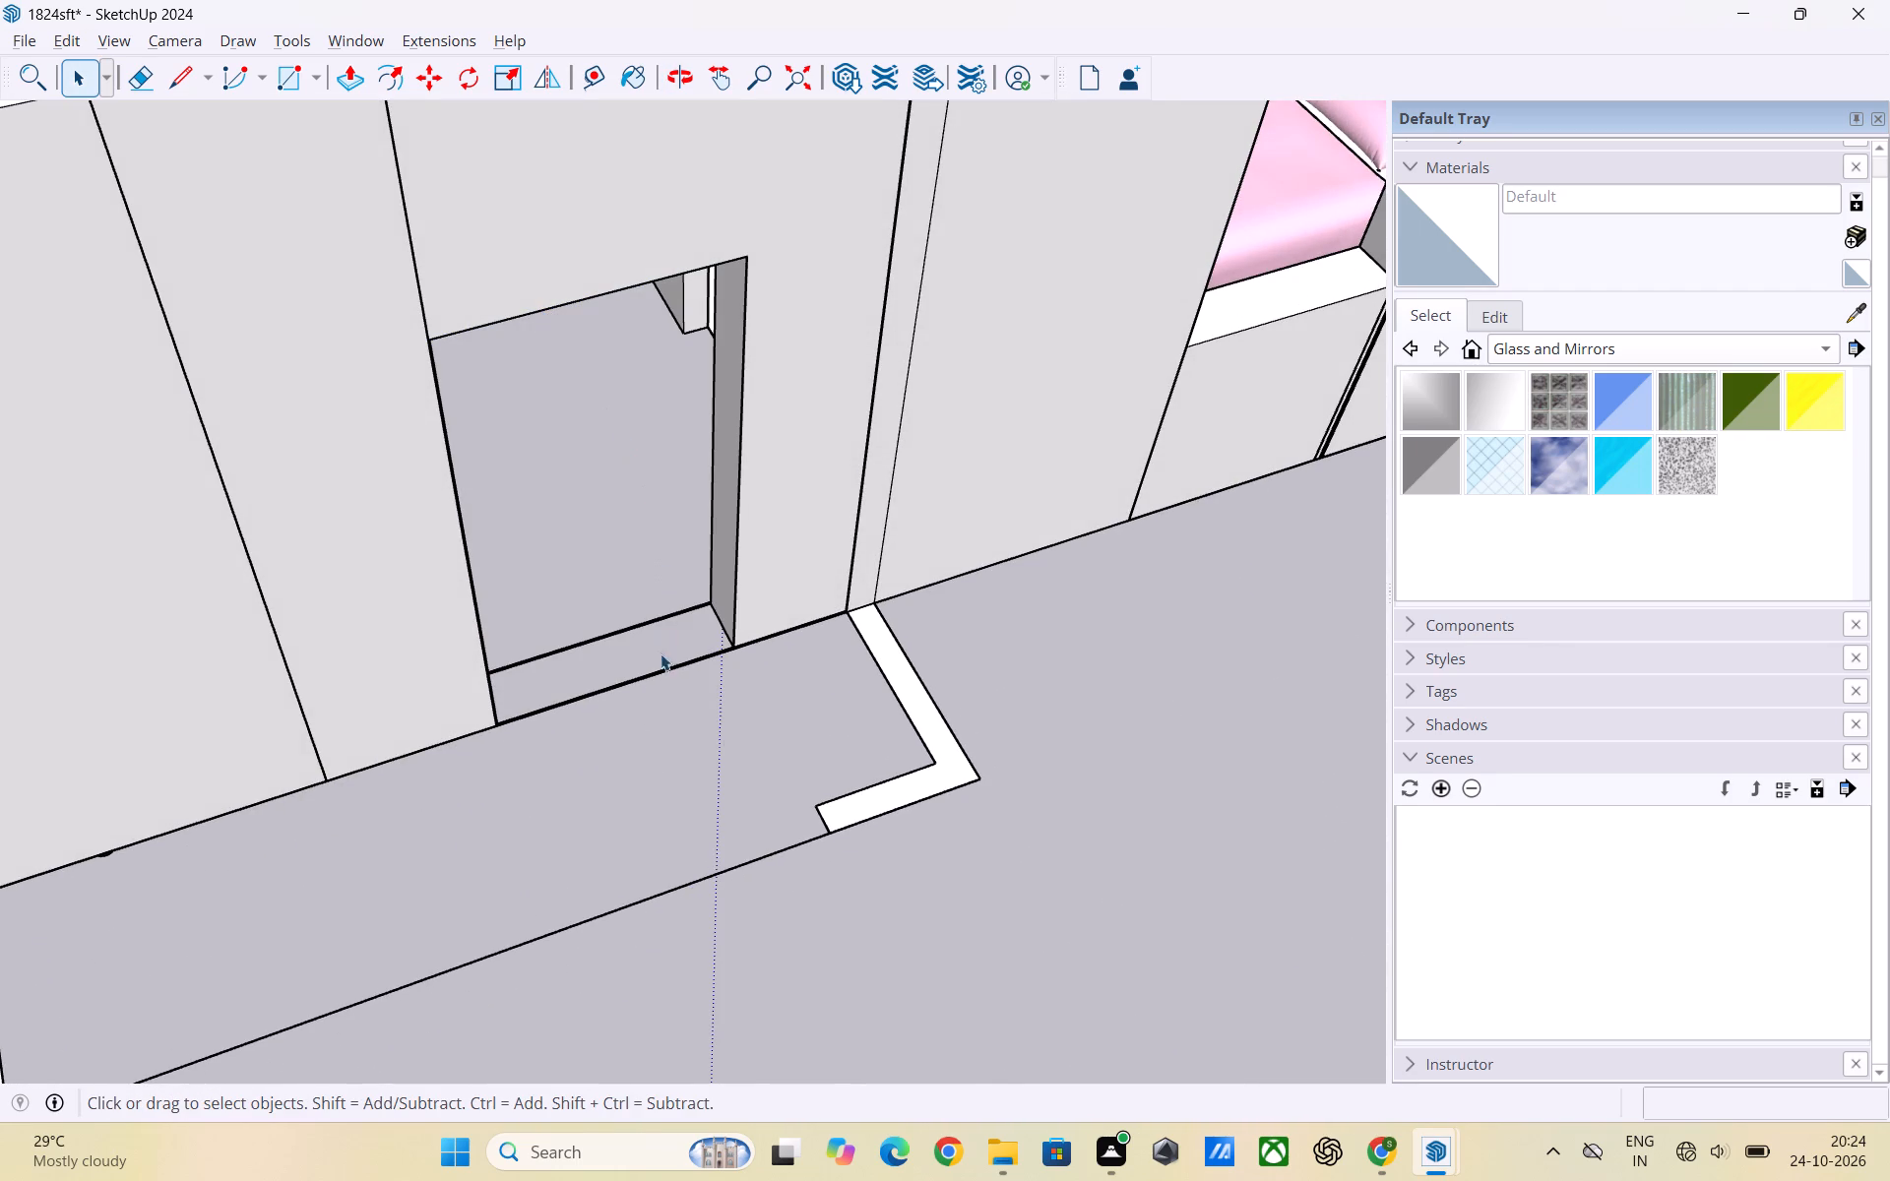
# Examine the new doorway, the outer wall and the duct outline from outside the apartment.
pyautogui.scroll(-3, 807, 710)
pyautogui.moveTo(660, 693); pyautogui.dragTo(1217, 735, button='middle')
pyautogui.scroll(-2, 960, 654)
pyautogui.moveTo(945, 676); pyautogui.dragTo(538, 427, button='middle')
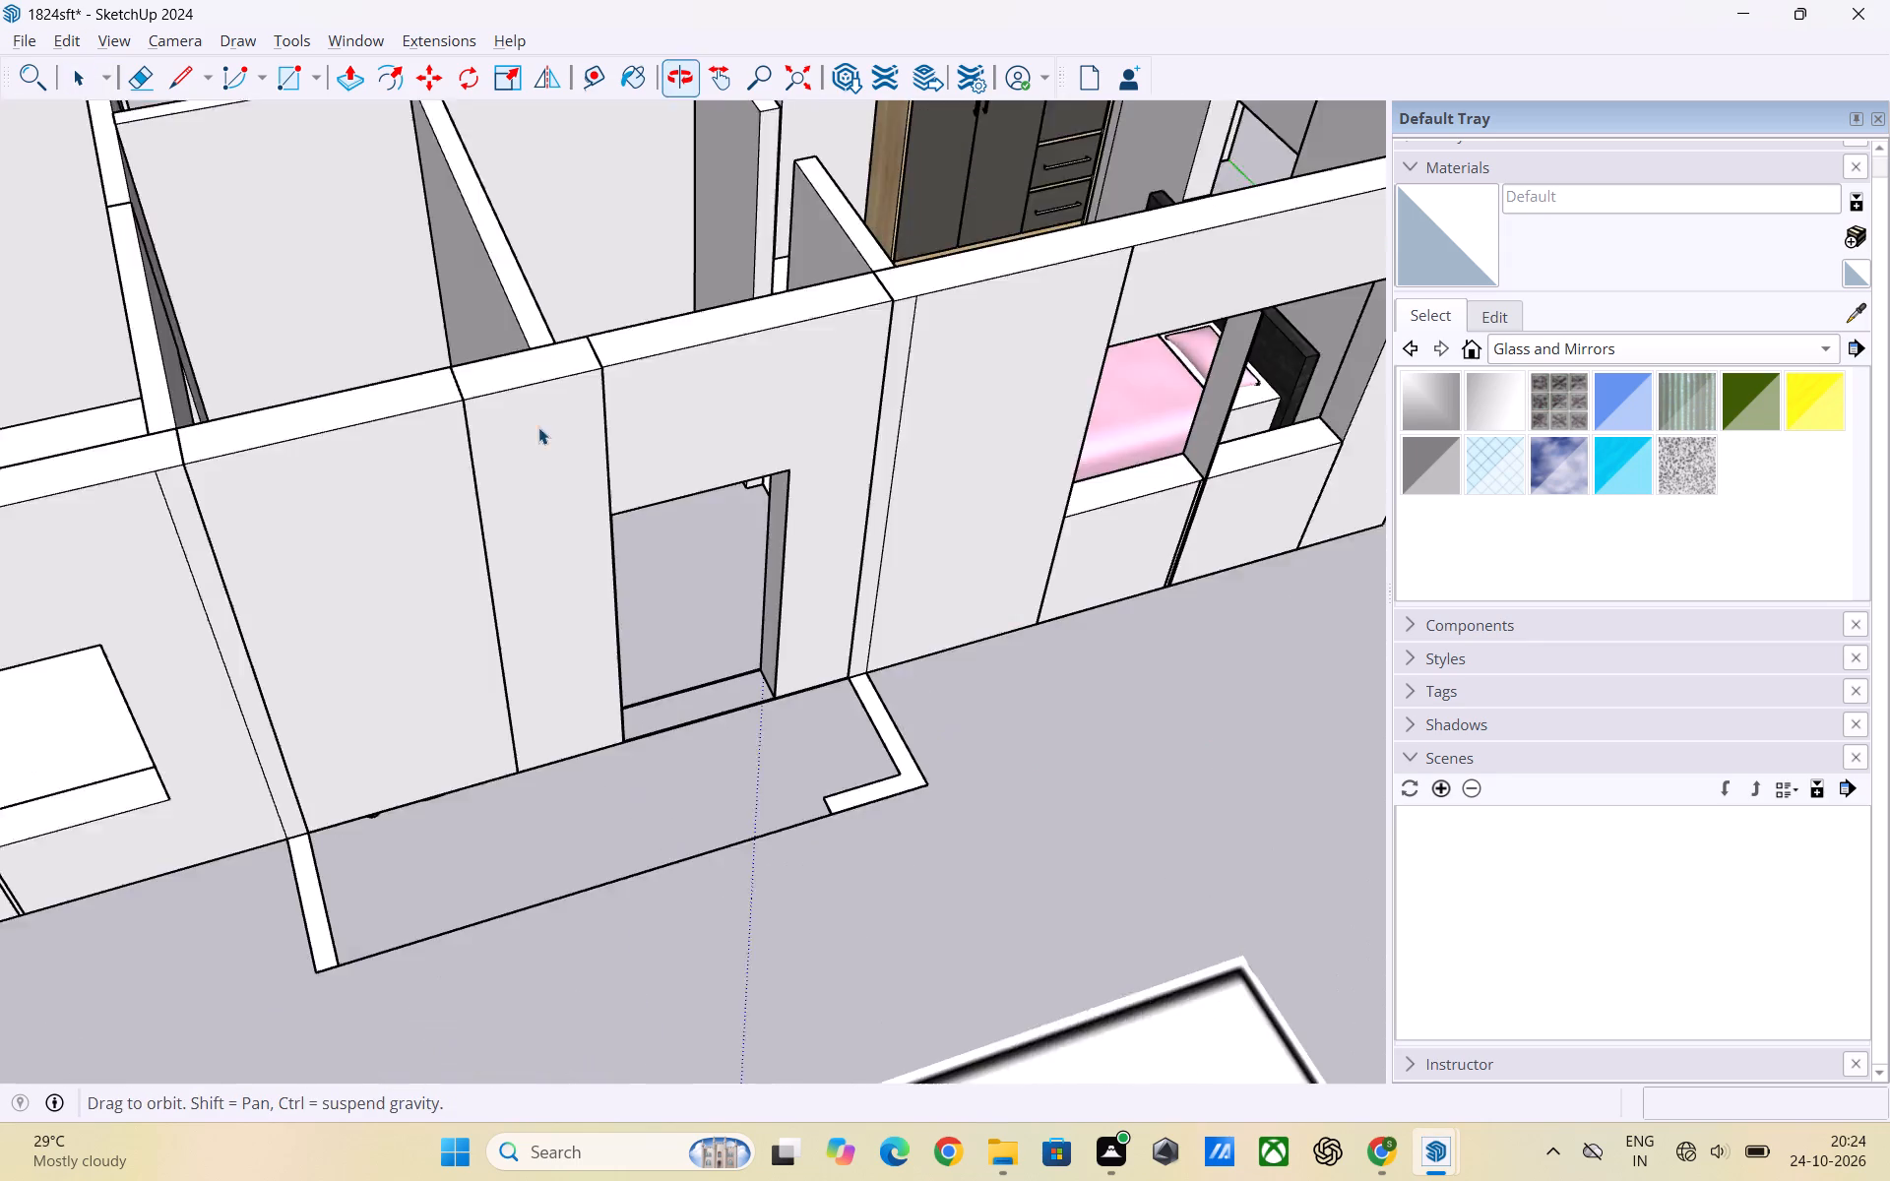
pyautogui.moveTo(538, 427); pyautogui.dragTo(377, 530, button='middle')
pyautogui.scroll(-1, 713, 450)
pyautogui.scroll(2, 708, 466)
pyautogui.moveTo(731, 491); pyautogui.dragTo(720, 266, button='middle')
pyautogui.scroll(2, 723, 429)
pyautogui.scroll(-6, 895, 554)
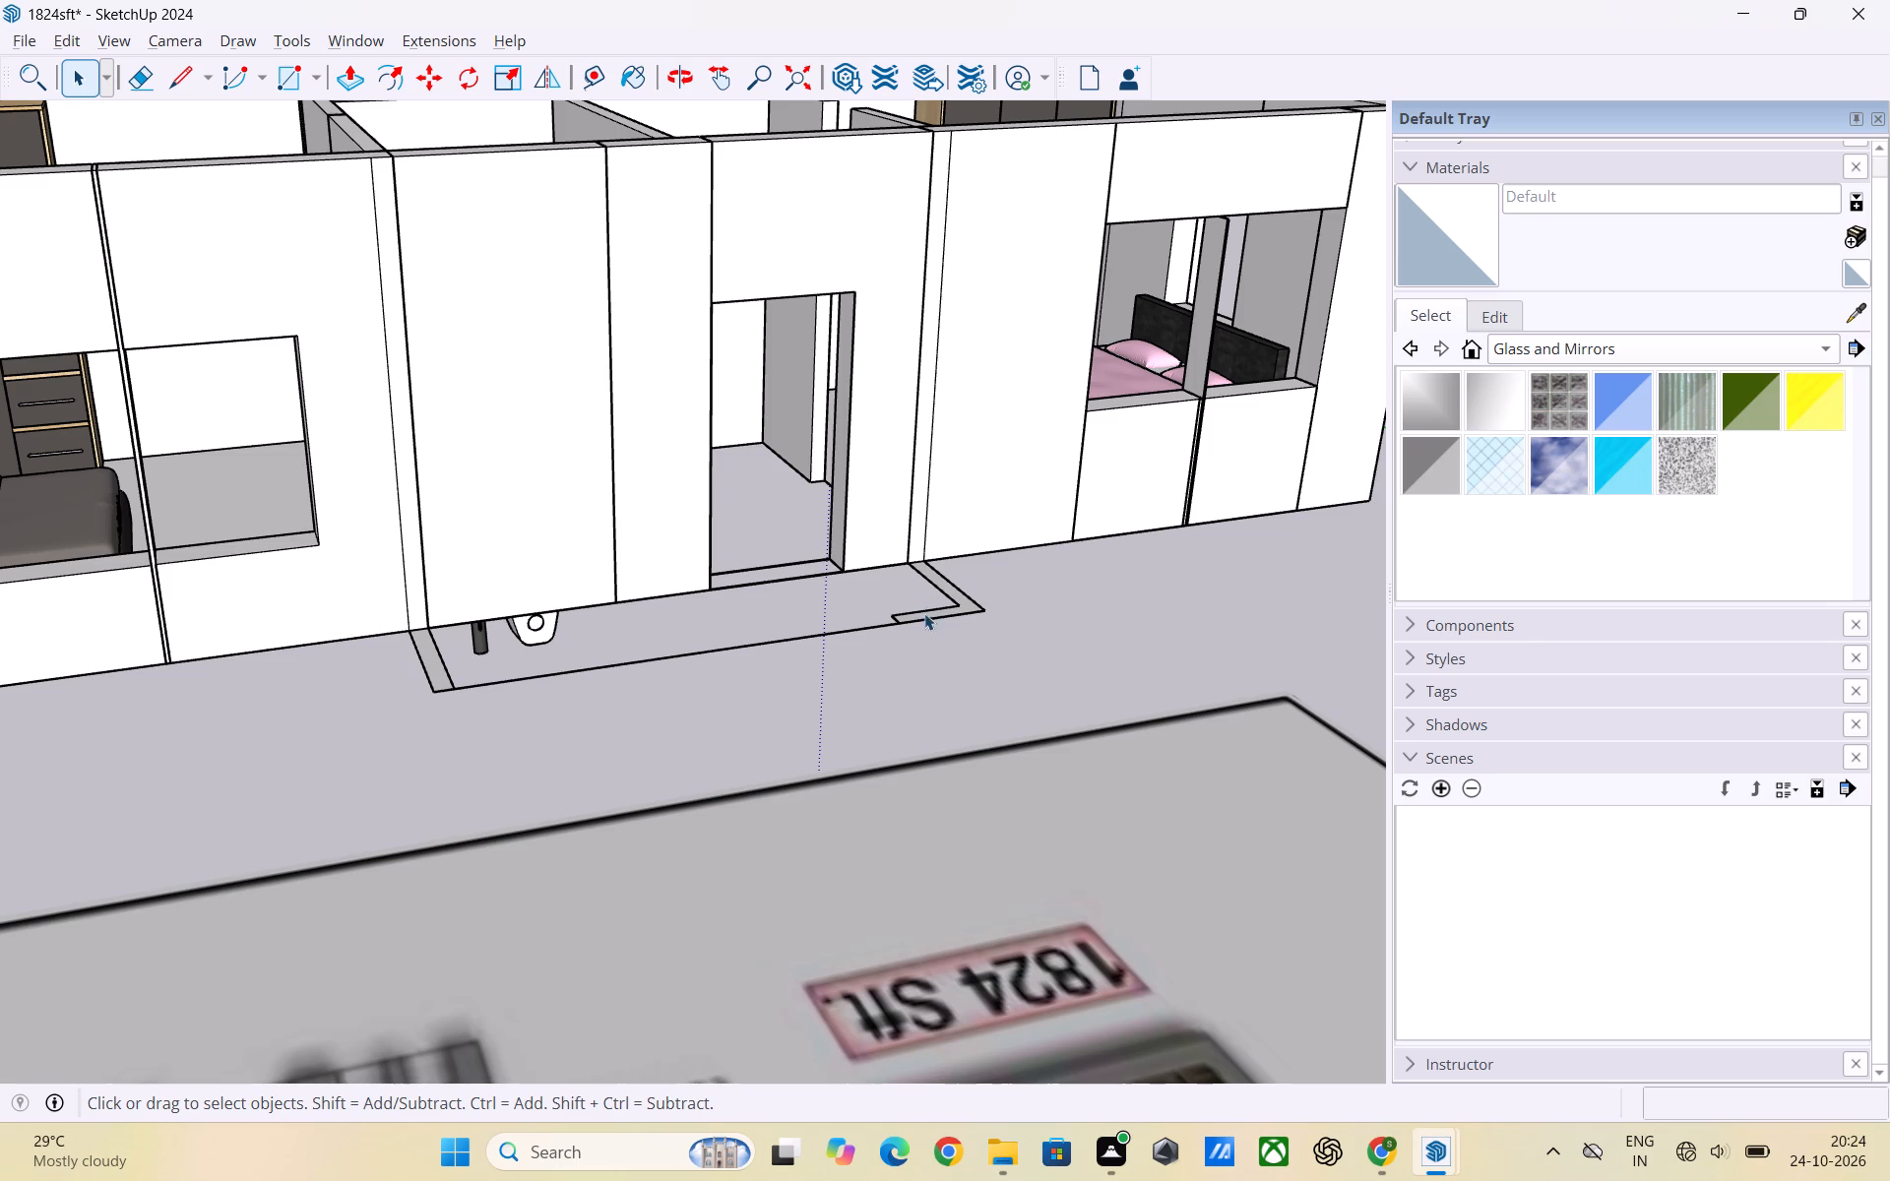
pyautogui.scroll(3, 795, 391)
pyautogui.moveTo(832, 534); pyautogui.dragTo(829, 754, button='middle')
pyautogui.scroll(-3, 798, 646)
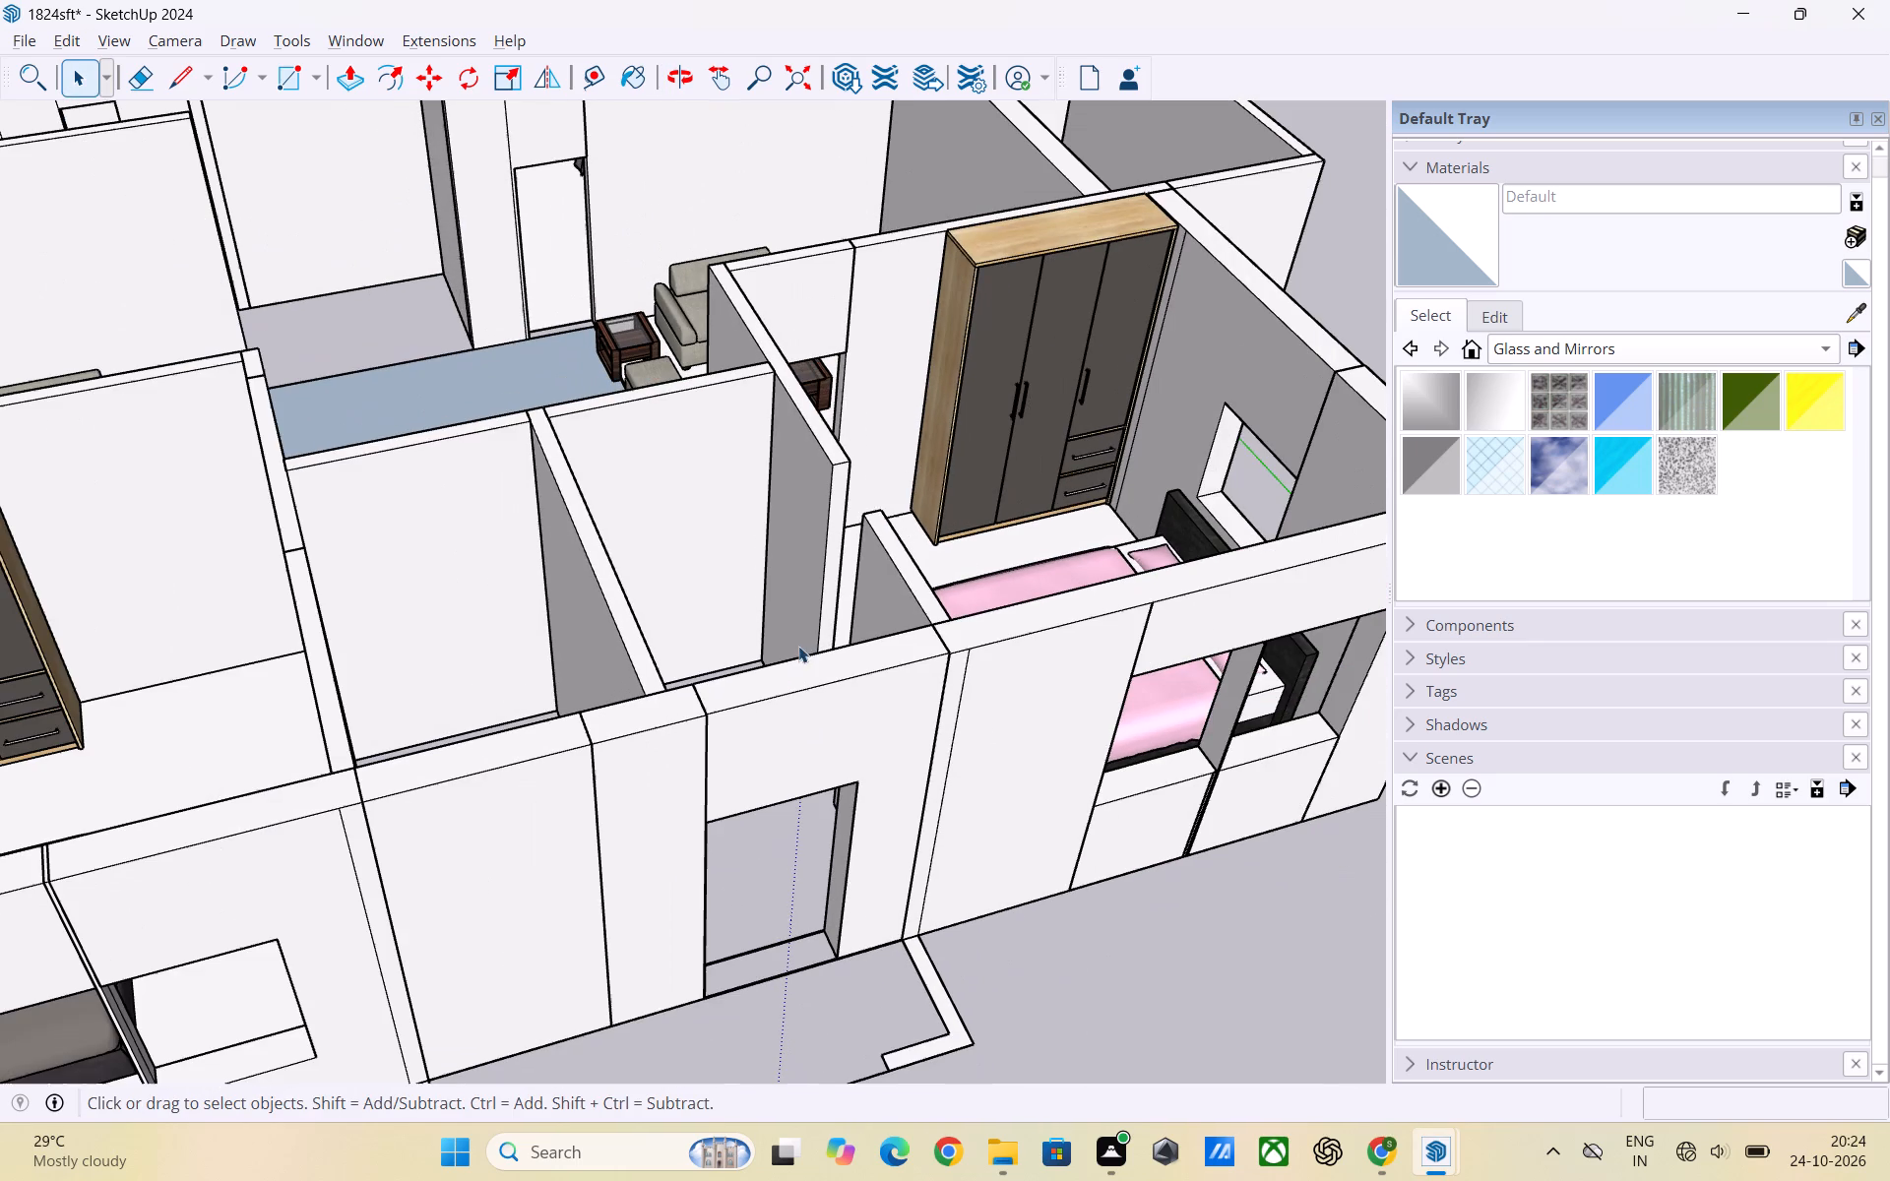
# Examine the duct doorway, the outer wall and the duct outline from outside and above the apartment.
pyautogui.scroll(-1, 825, 625)
pyautogui.moveTo(757, 840); pyautogui.dragTo(680, 661, button='middle')
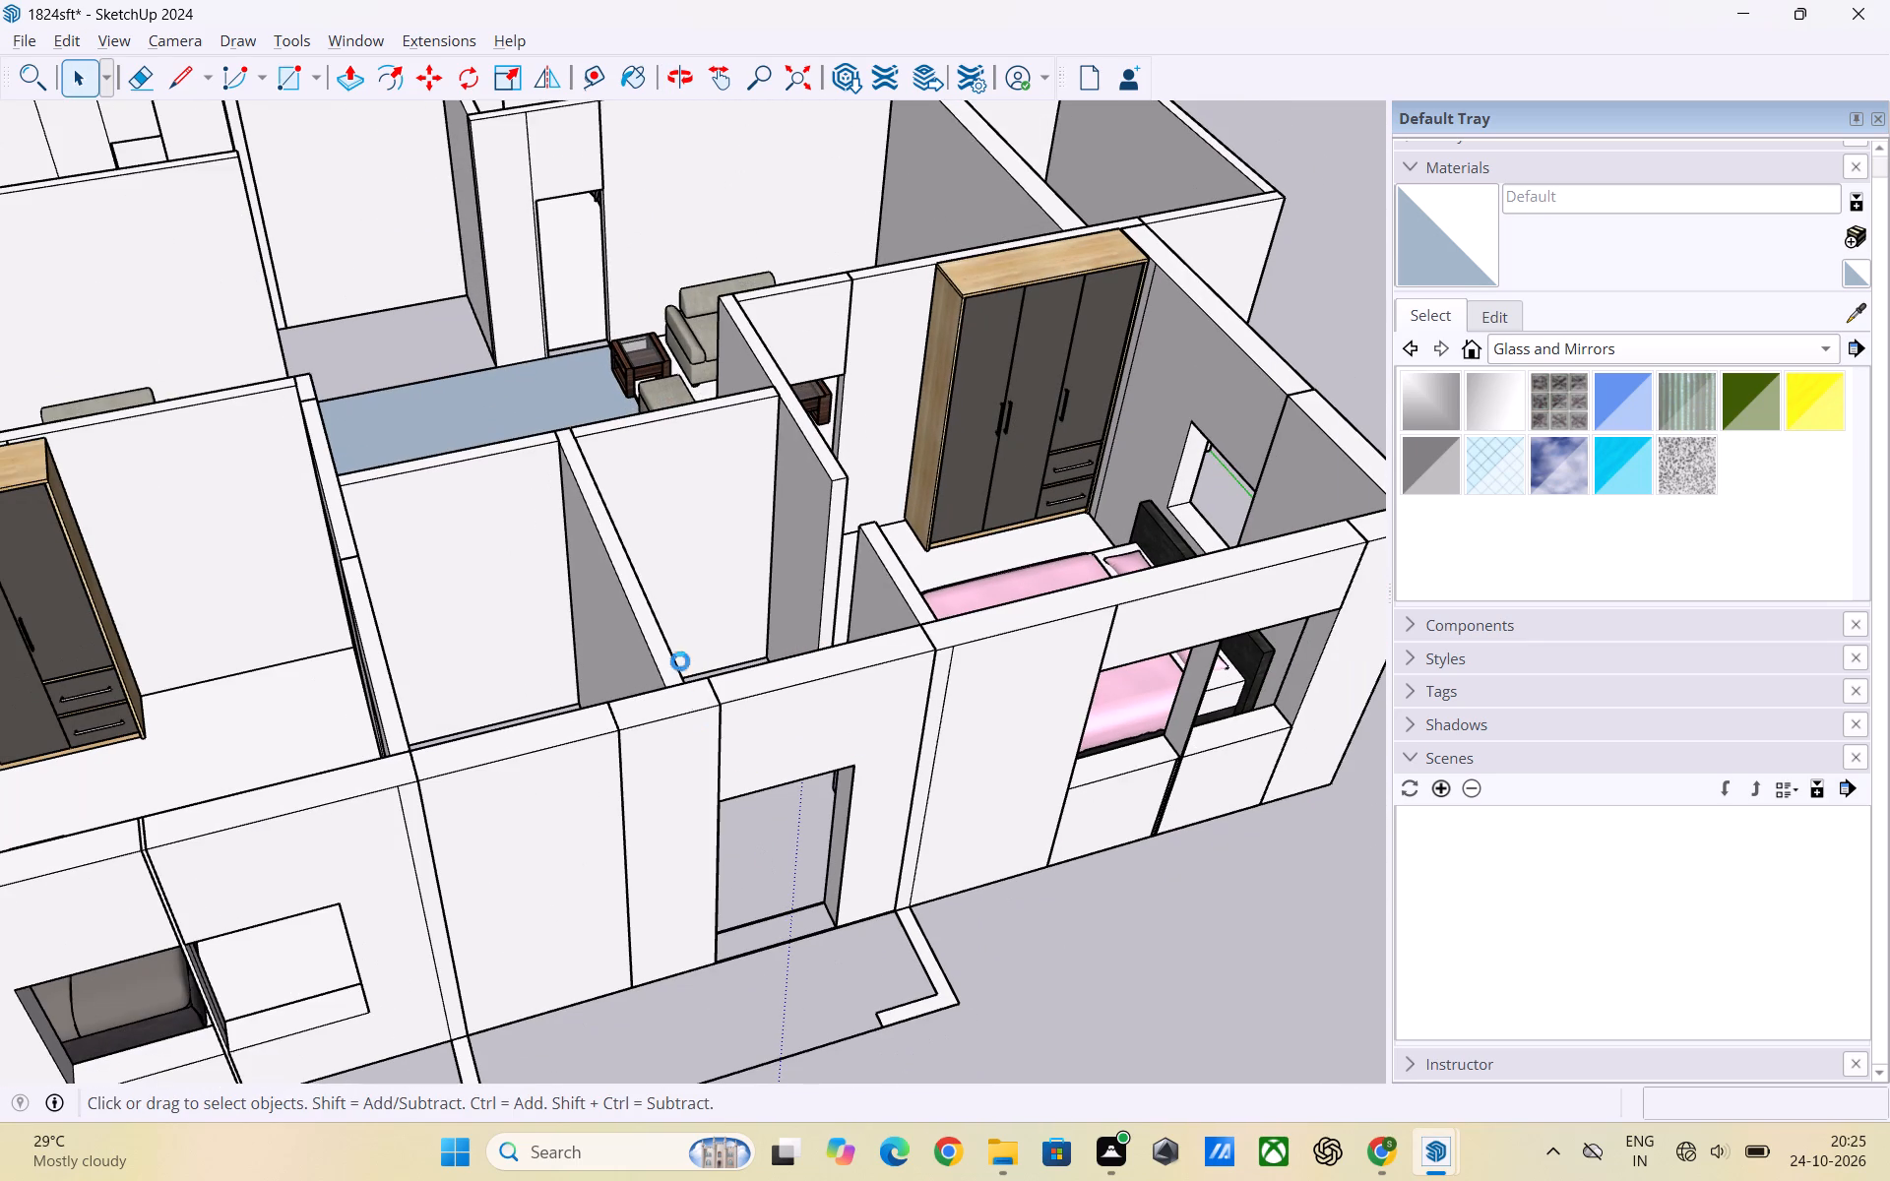
pyautogui.moveTo(680, 661); pyautogui.dragTo(681, 555, button='middle')
pyautogui.scroll(-3, 987, 689)
pyautogui.moveTo(838, 777); pyautogui.dragTo(770, 512, button='middle')
pyautogui.scroll(3, 759, 504)
pyautogui.scroll(-2, 1011, 704)
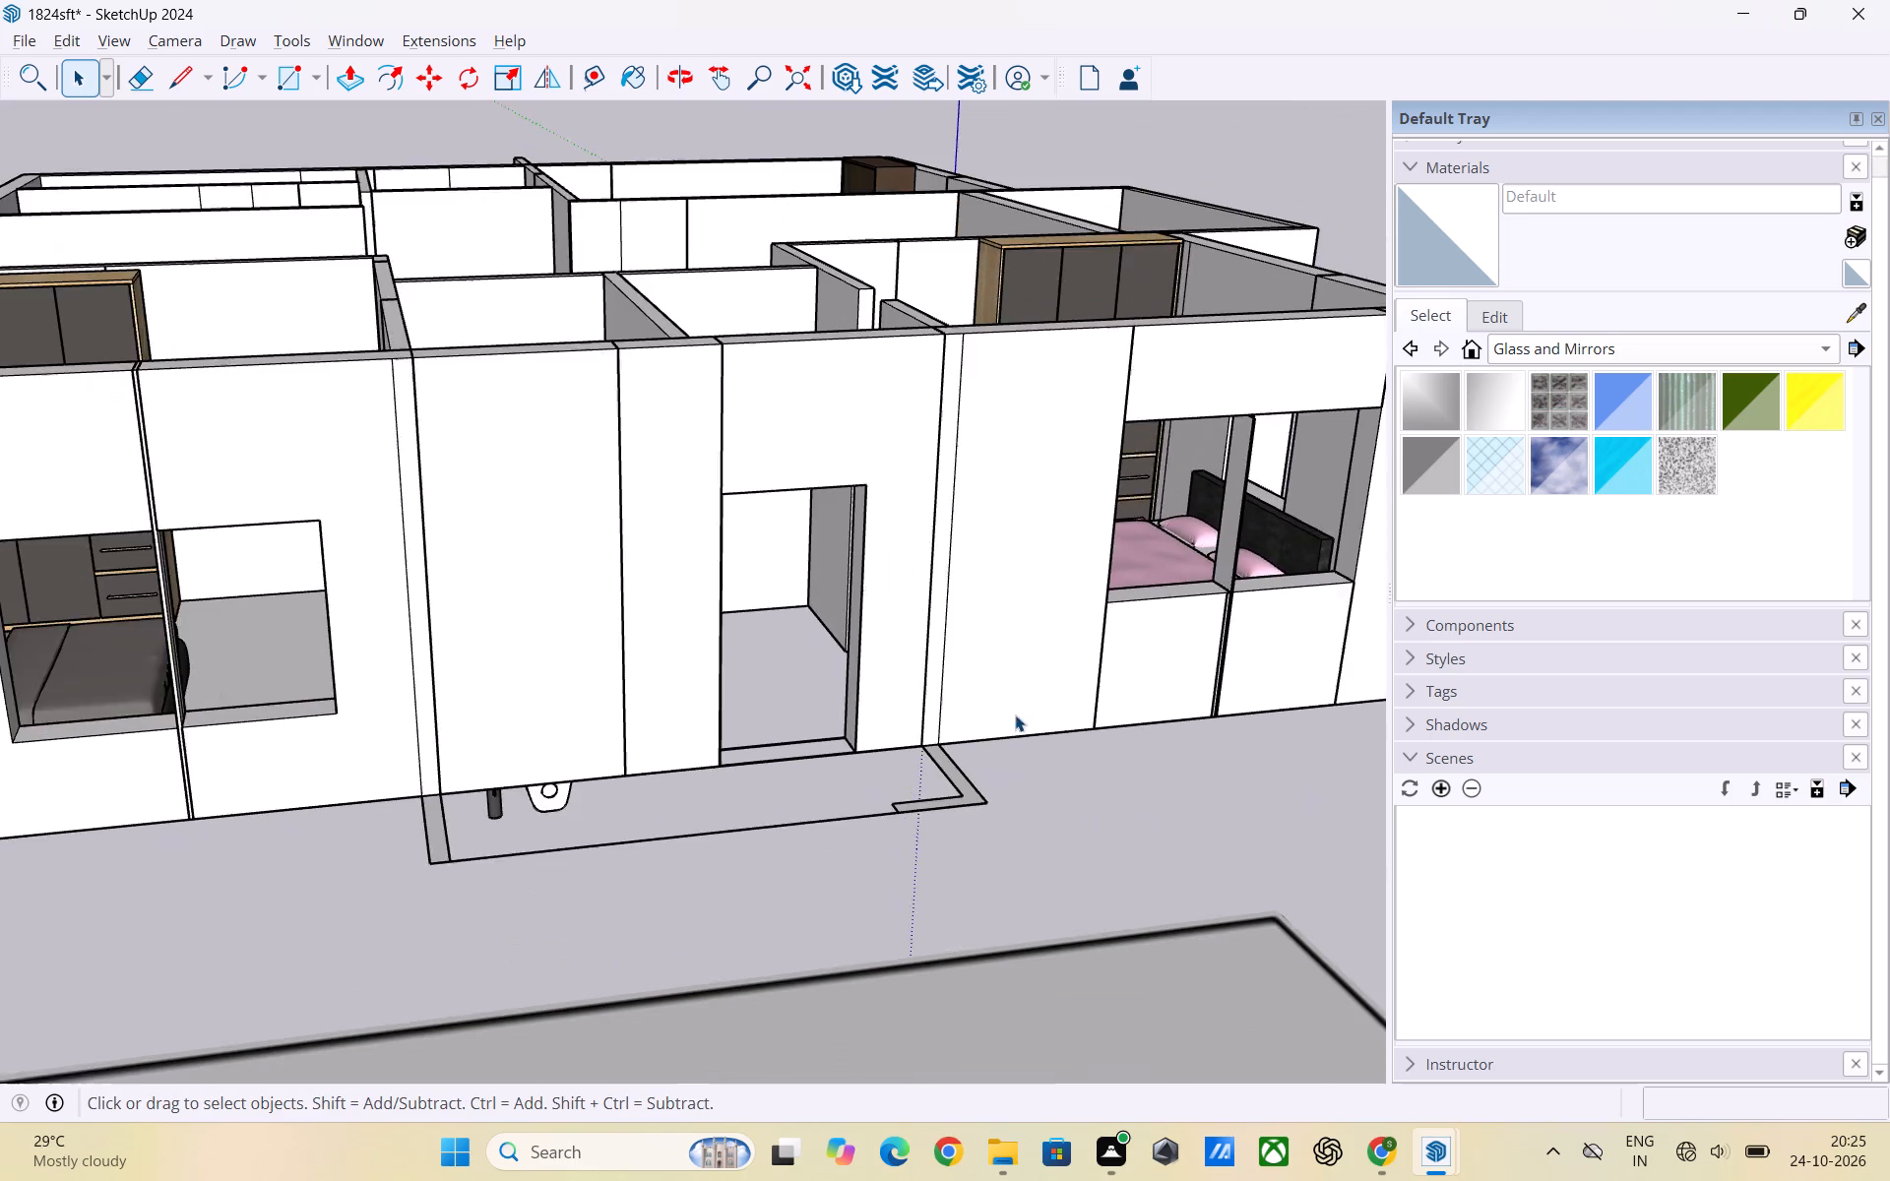
pyautogui.scroll(-3, 1015, 715)
pyautogui.moveTo(823, 528); pyautogui.dragTo(834, 415, button='middle')
pyautogui.scroll(4, 834, 423)
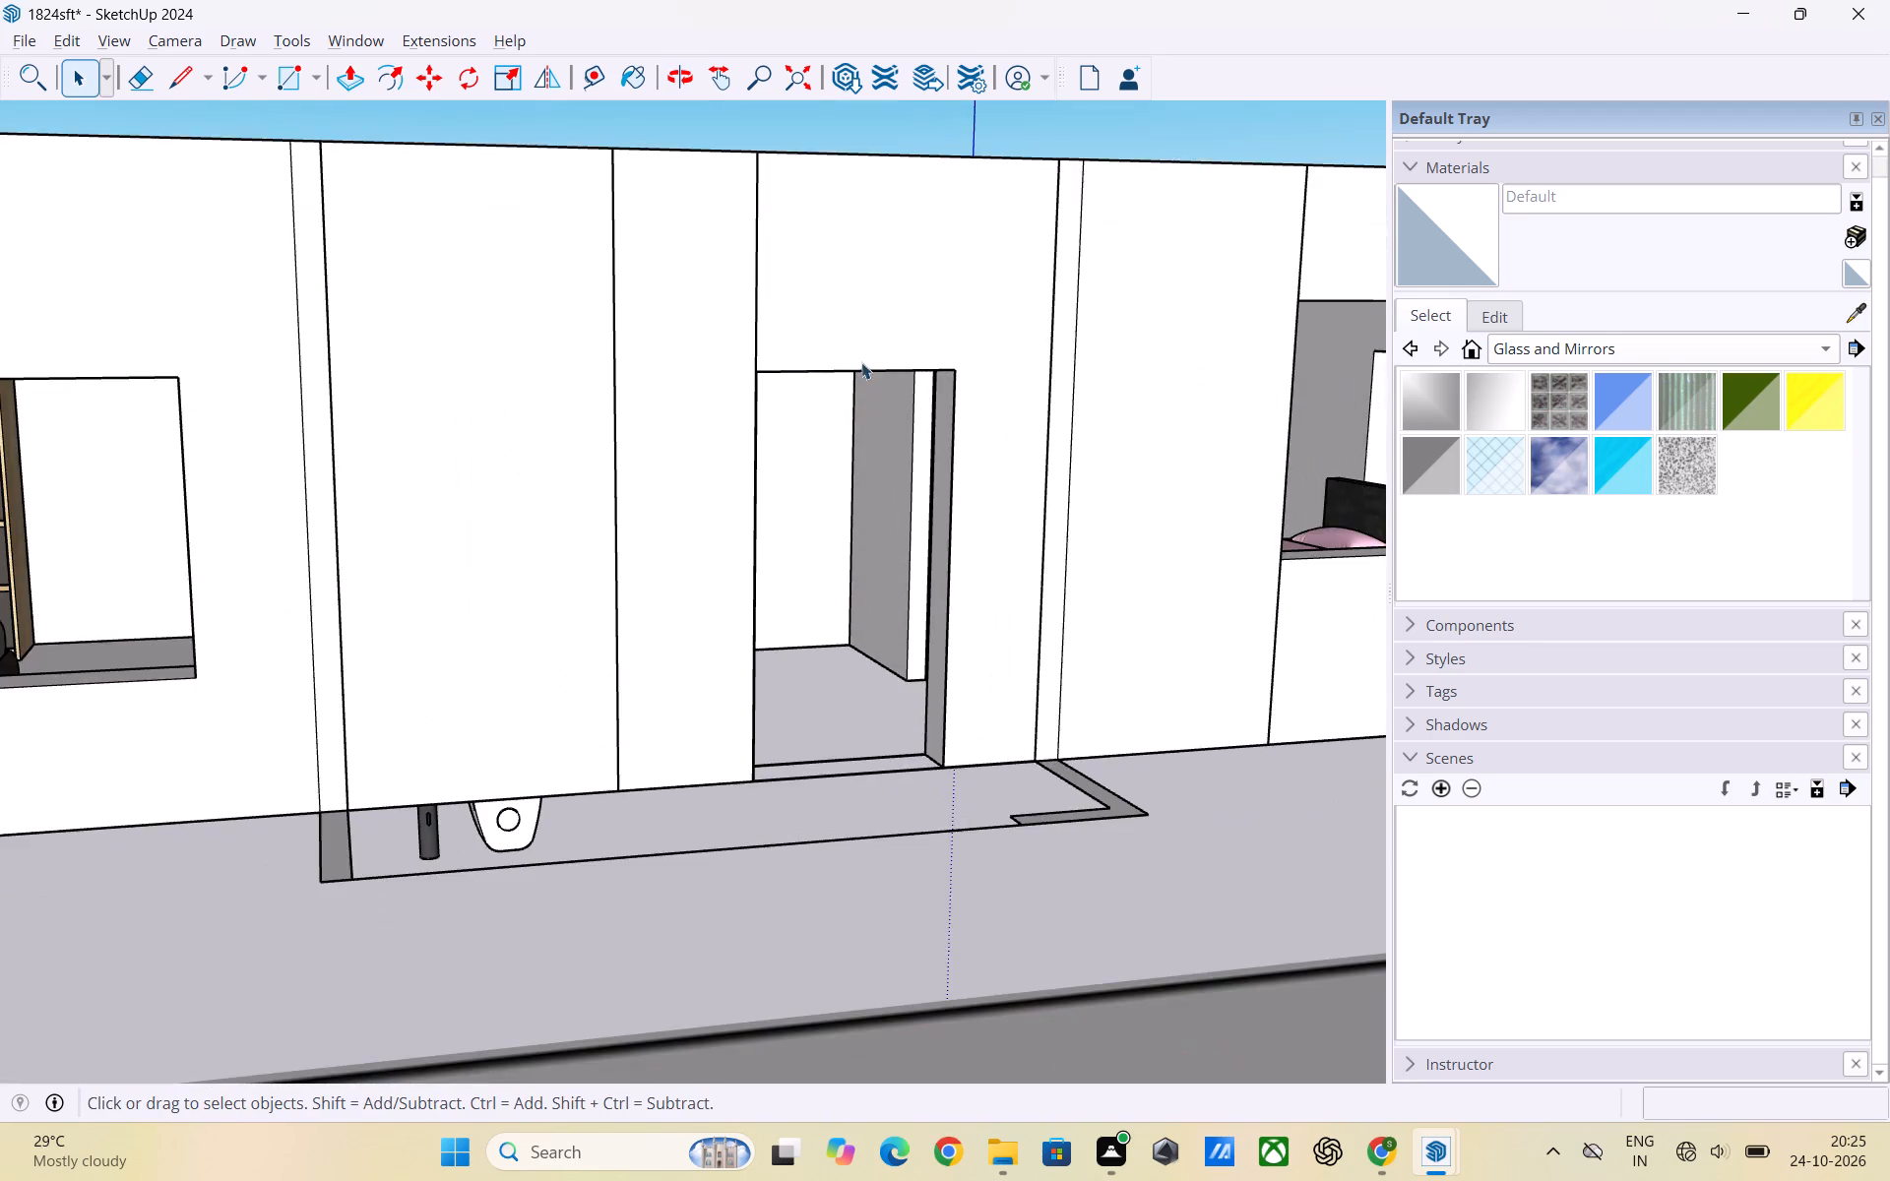
pyautogui.scroll(3, 861, 358)
pyautogui.moveTo(860, 357); pyautogui.dragTo(645, 605, button='middle')
pyautogui.scroll(2, 573, 554)
pyautogui.scroll(-3, 593, 533)
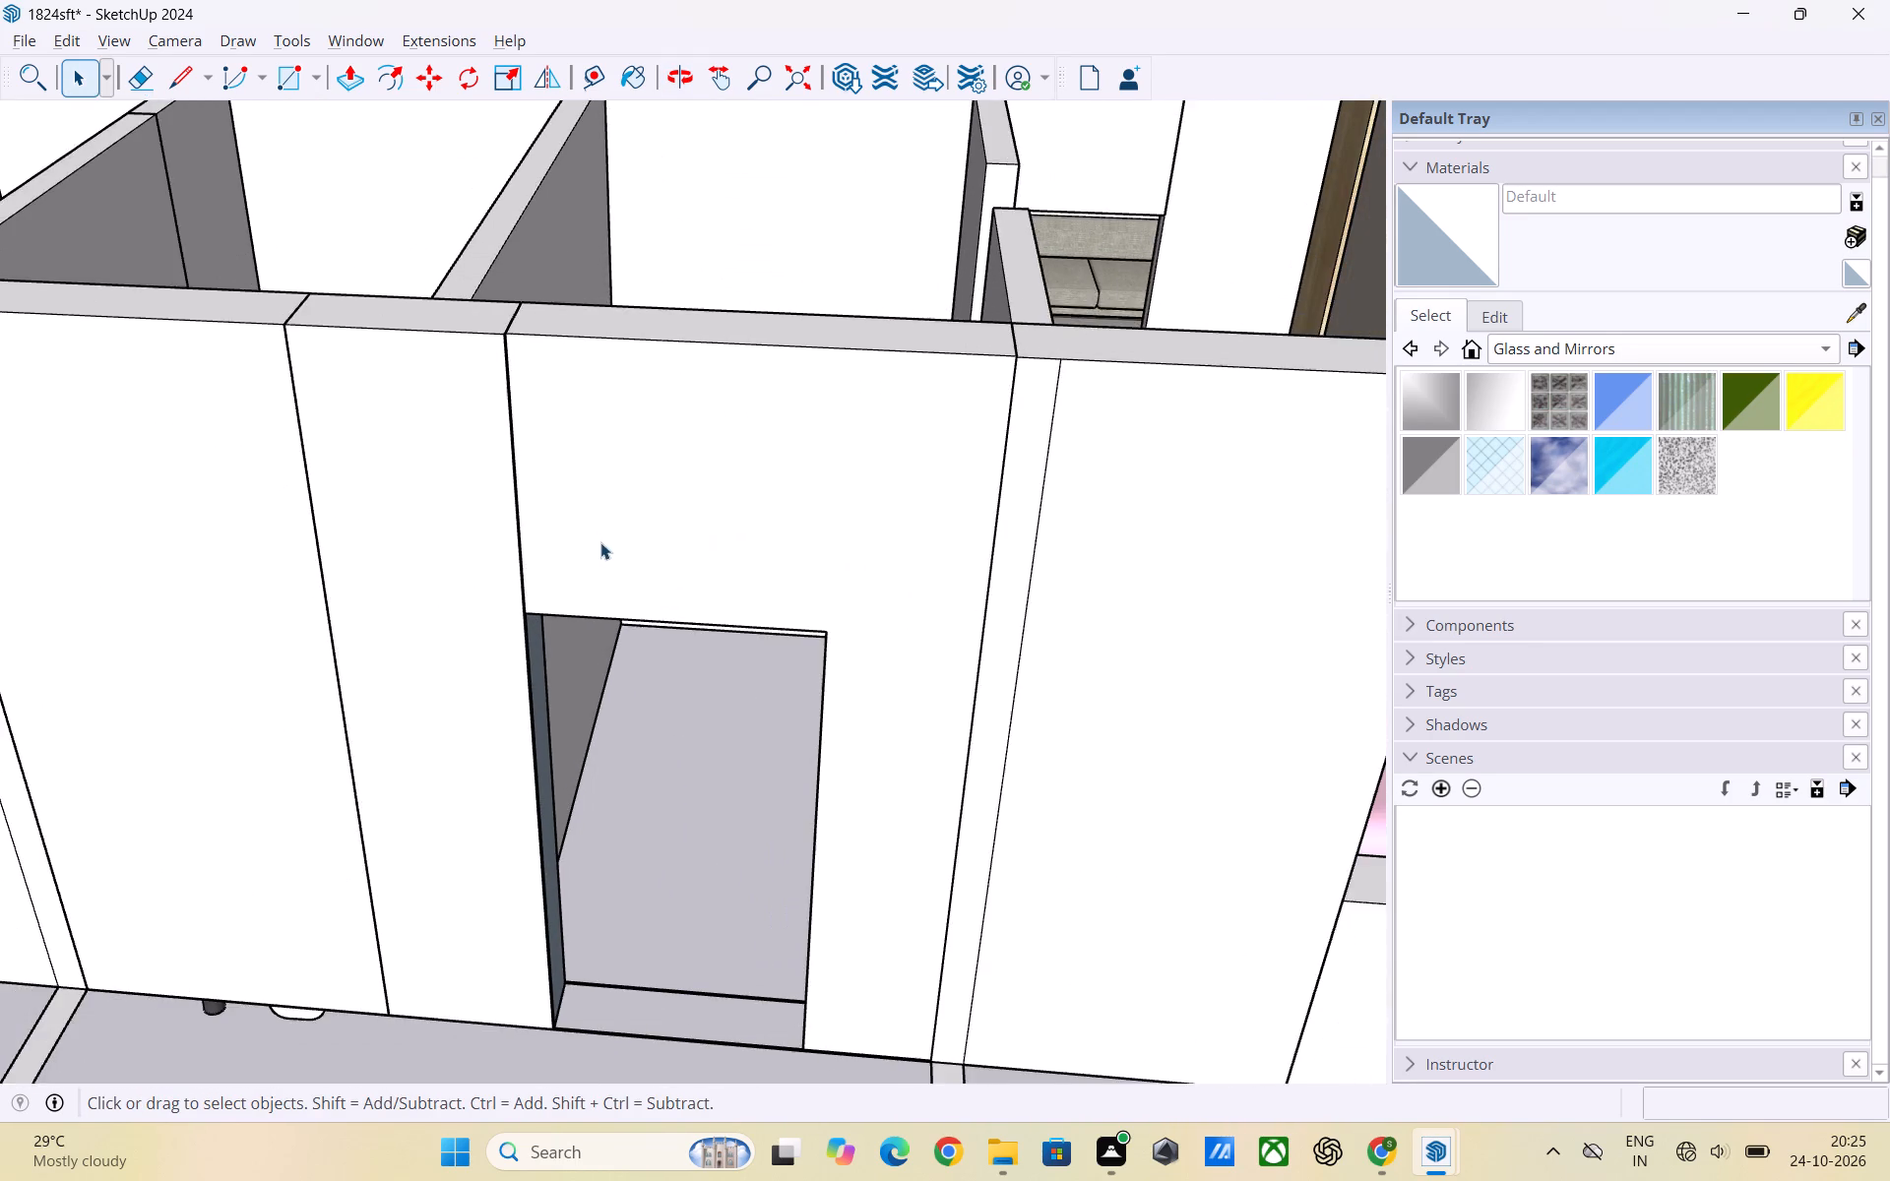
pyautogui.scroll(1, 635, 573)
pyautogui.moveTo(655, 575); pyautogui.dragTo(728, 719, button='middle')
pyautogui.scroll(-3, 937, 525)
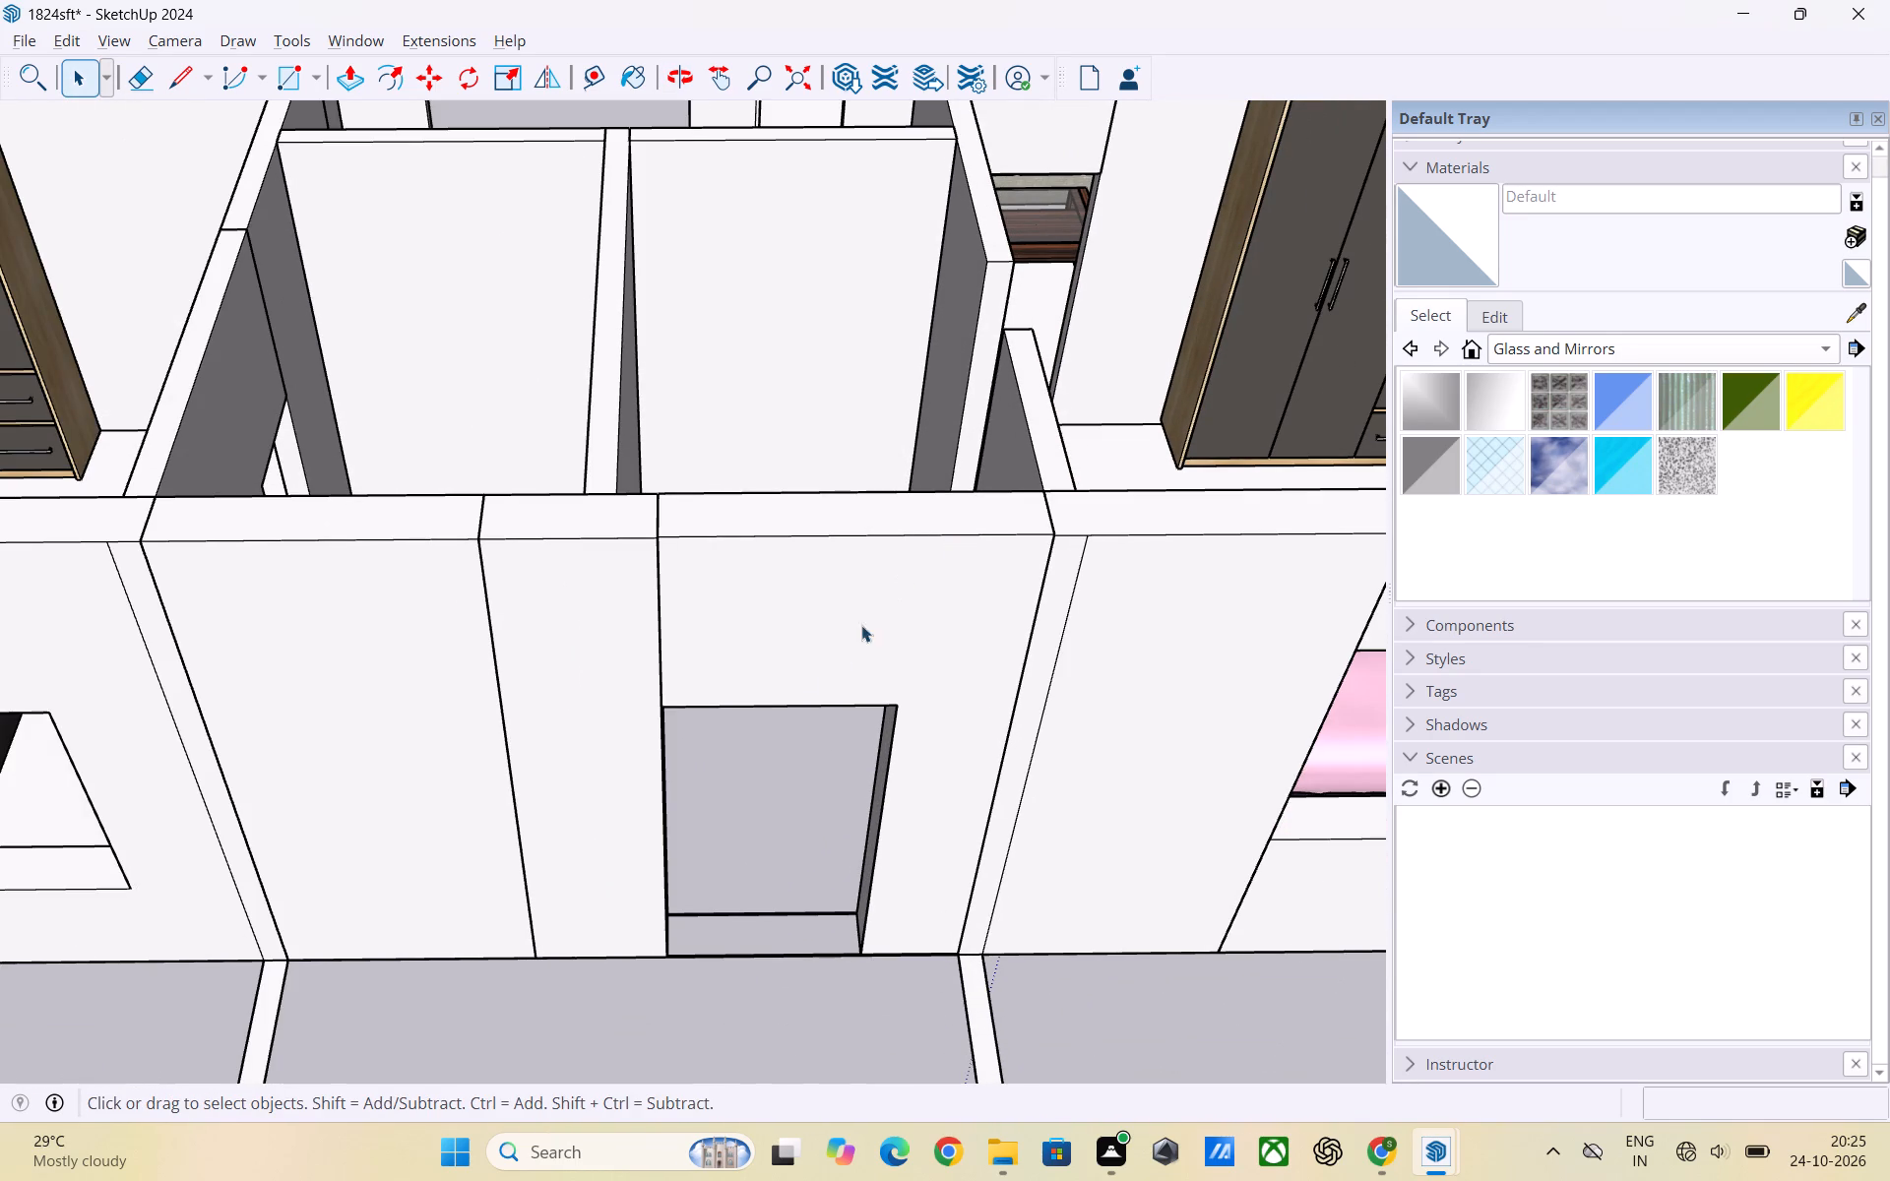
pyautogui.moveTo(767, 636); pyautogui.dragTo(790, 721, button='middle')
pyautogui.scroll(-1, 831, 779)
pyautogui.scroll(6, 840, 799)
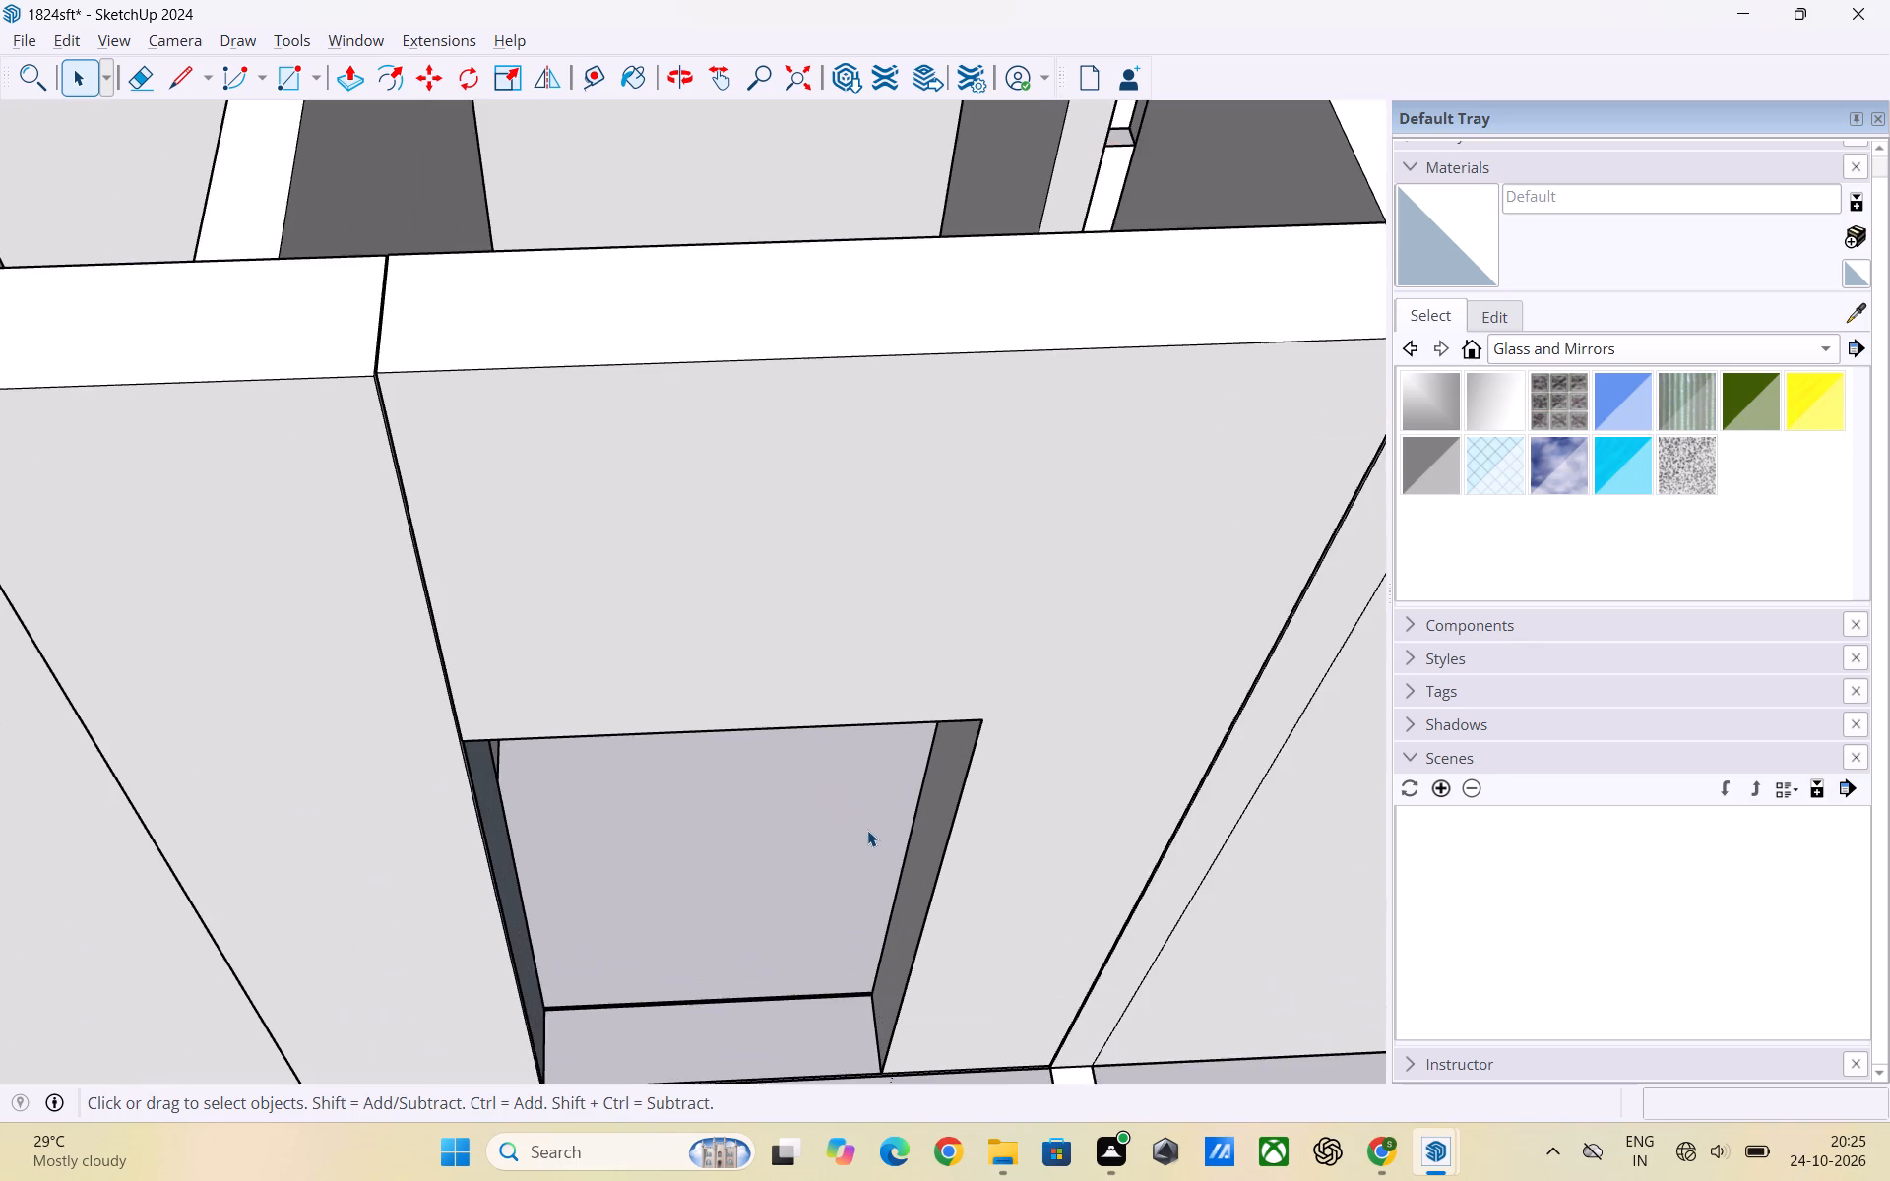
pyautogui.moveTo(855, 747); pyautogui.dragTo(931, 533, button='middle')
pyautogui.scroll(2, 1010, 657)
pyautogui.scroll(-8, 516, 909)
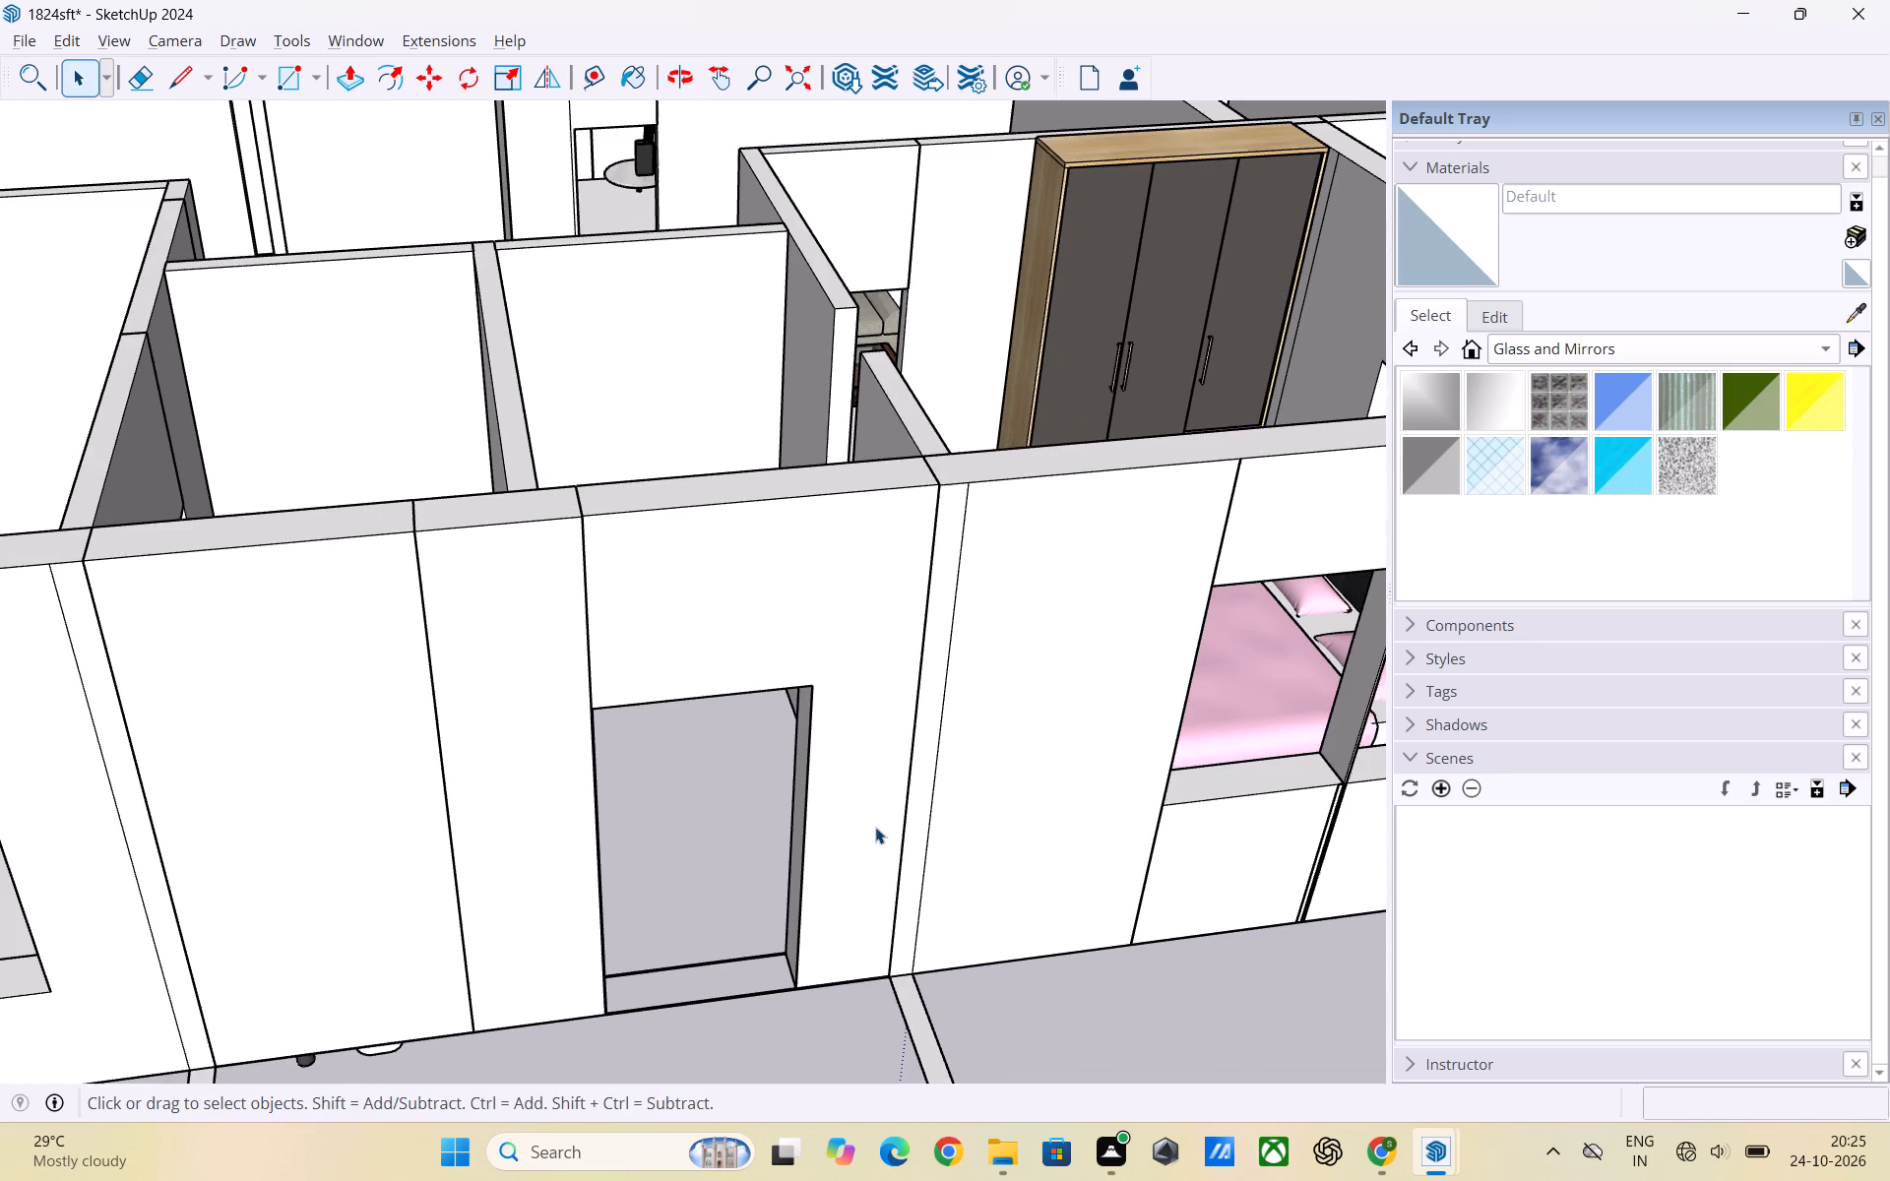
pyautogui.moveTo(909, 905); pyautogui.dragTo(777, 922, button='middle')
pyautogui.scroll(-6, 963, 753)
pyautogui.scroll(-2, 734, 777)
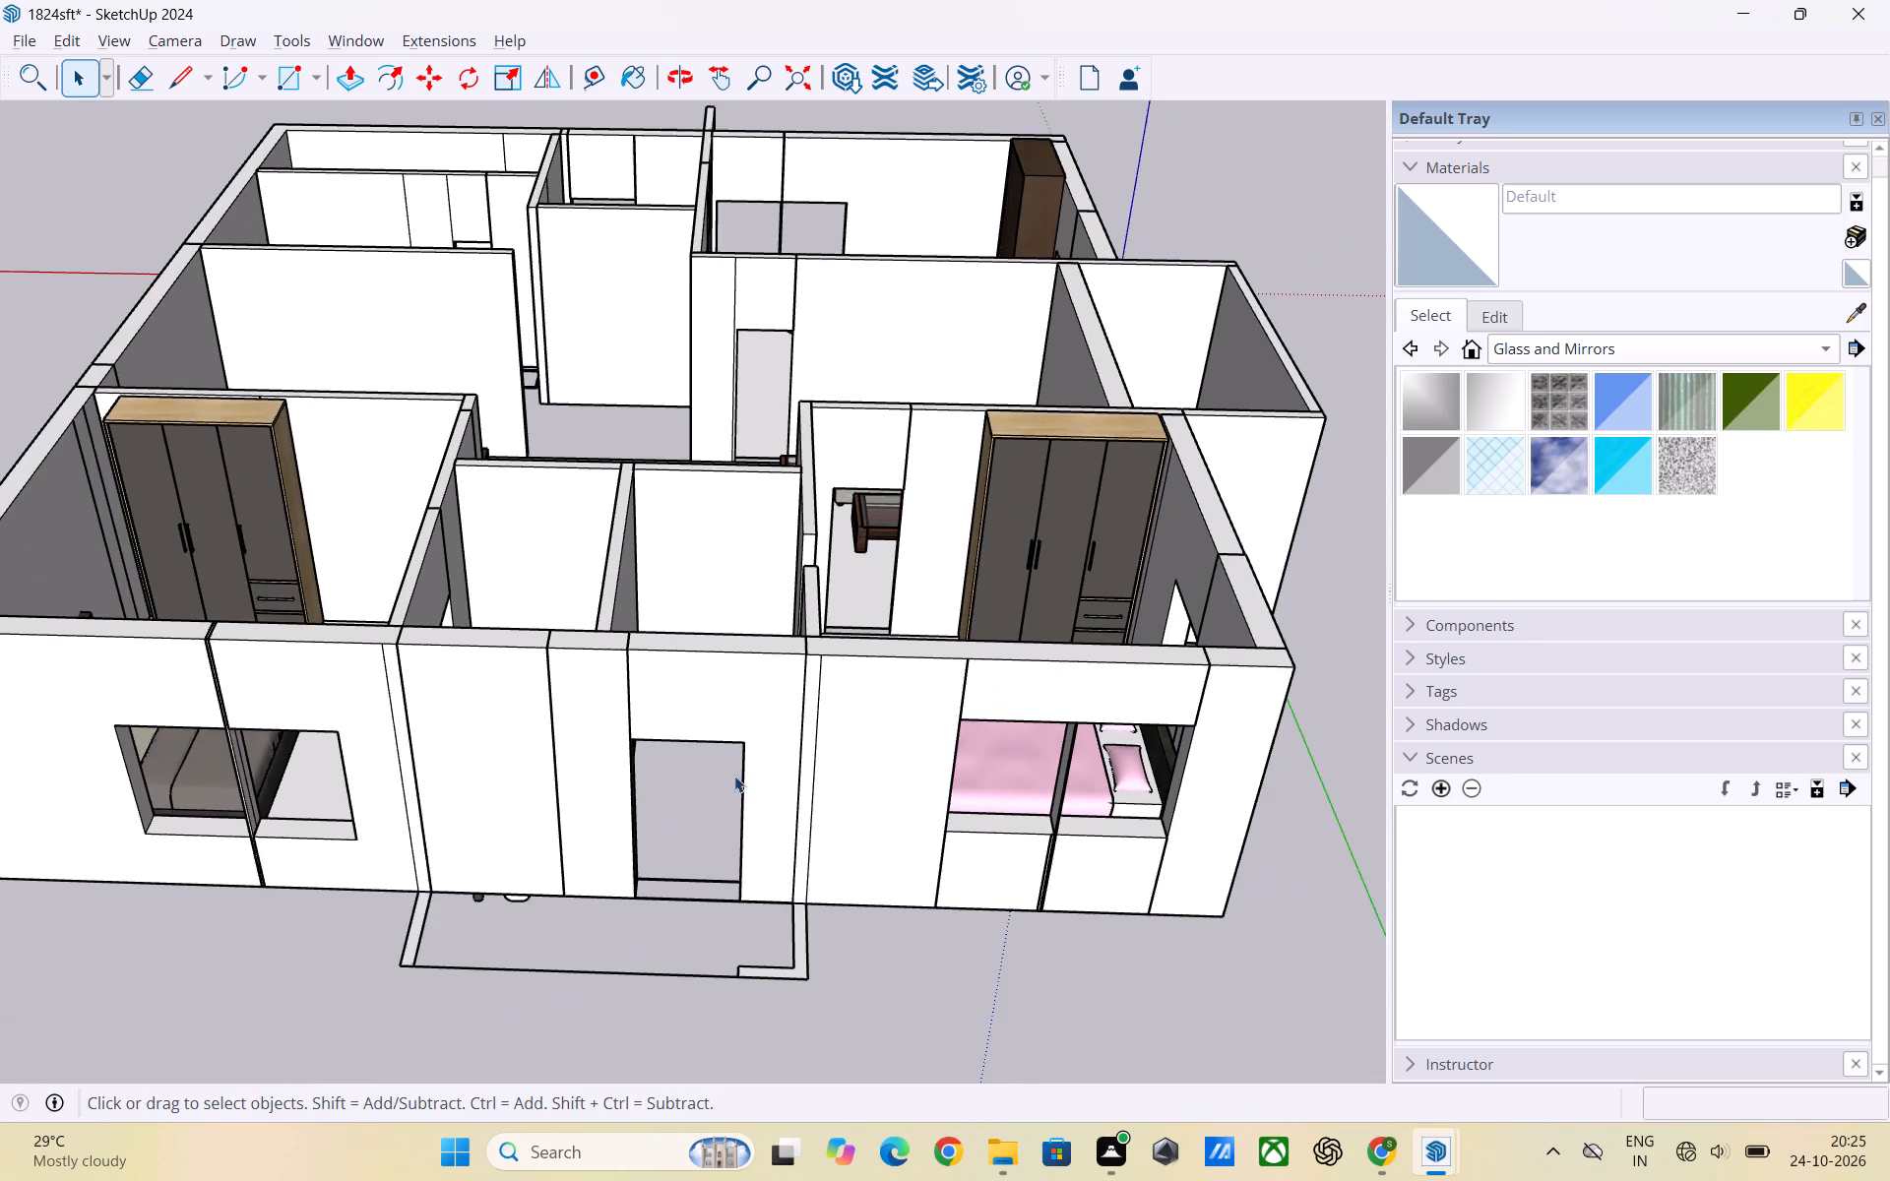
pyautogui.scroll(3, 652, 739)
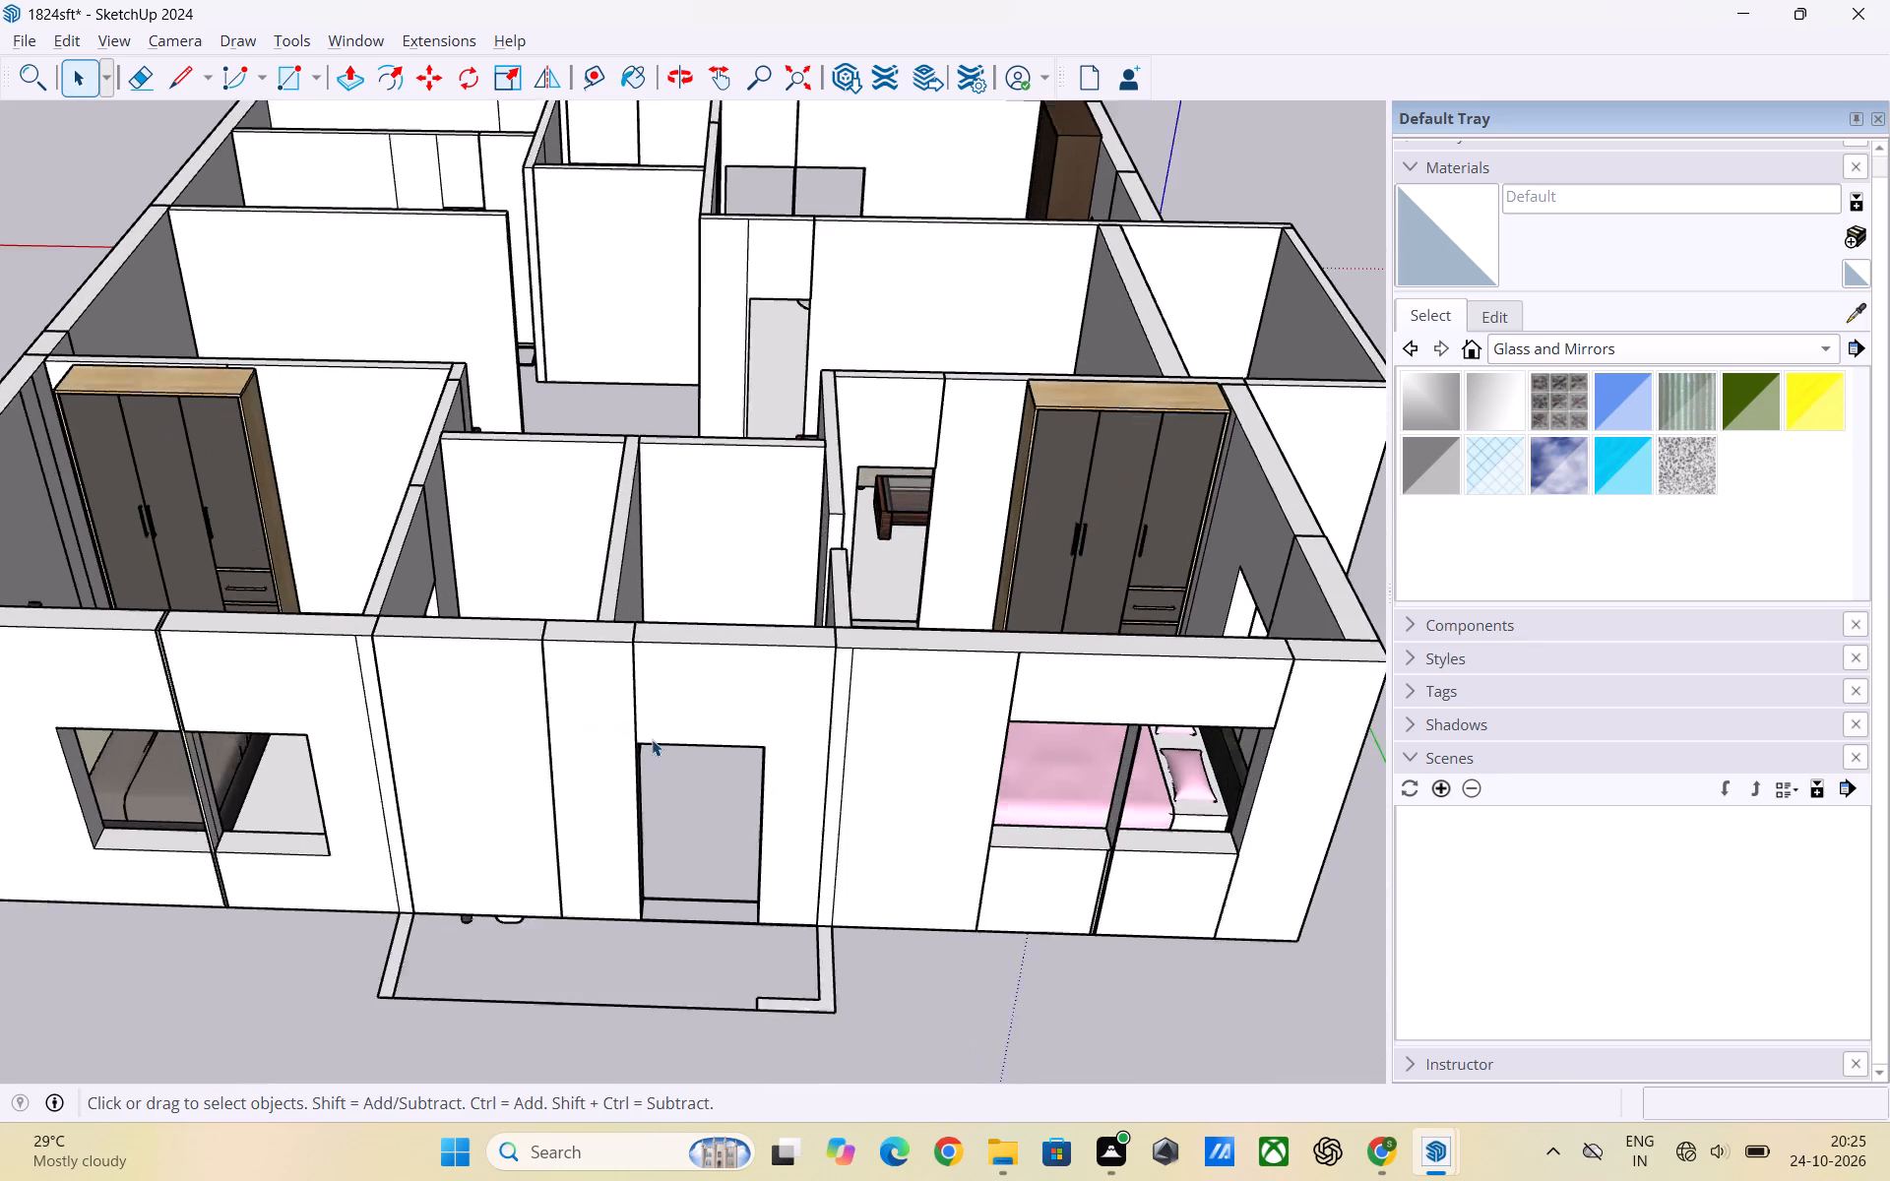
pyautogui.scroll(2, 707, 680)
pyautogui.moveTo(707, 680); pyautogui.dragTo(829, 579, button='middle')
pyautogui.scroll(-5, 706, 701)
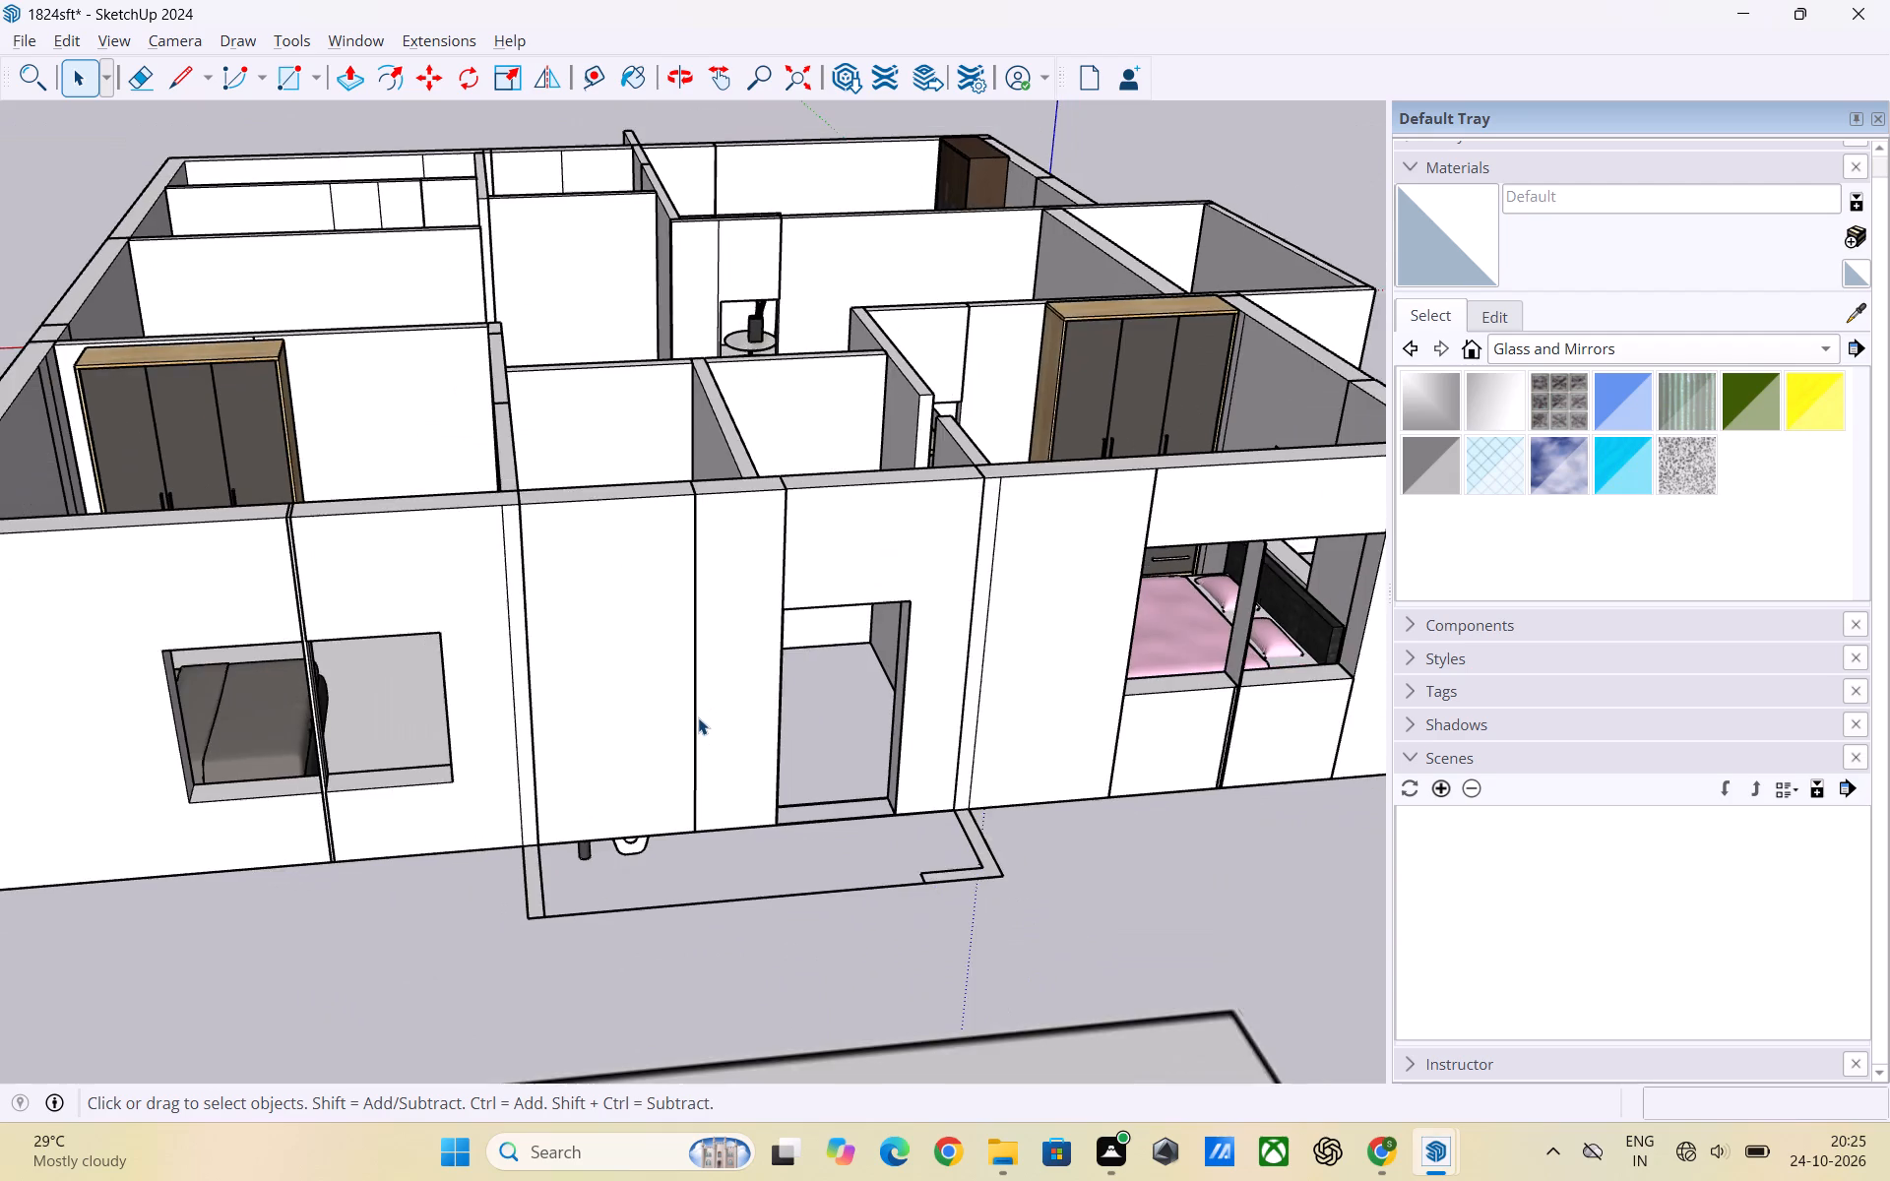
pyautogui.scroll(-3, 711, 710)
pyautogui.moveTo(288, 606); pyautogui.dragTo(302, 759, button='middle')
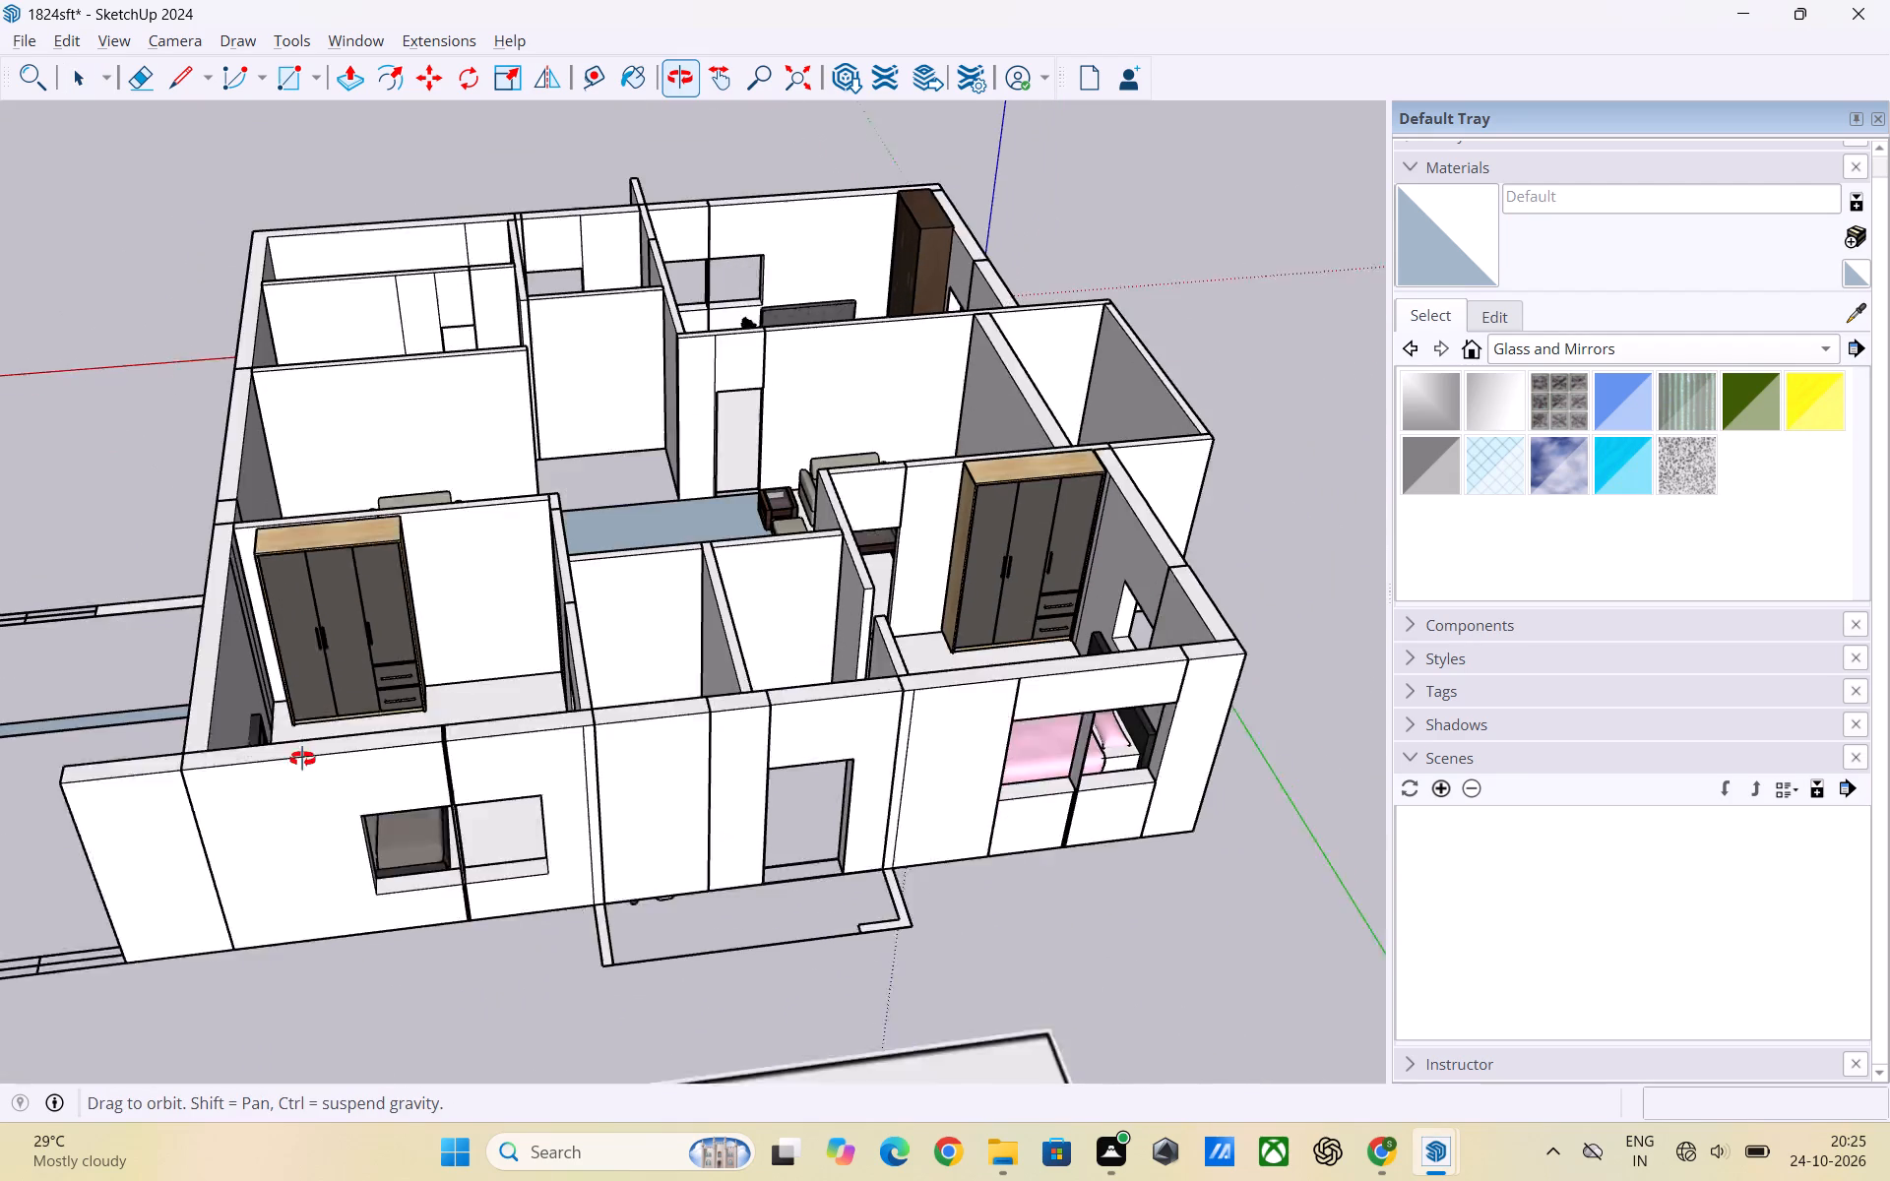
pyautogui.moveTo(302, 759); pyautogui.dragTo(317, 821, button='middle')
pyautogui.scroll(1, 408, 702)
pyautogui.scroll(-6, 275, 776)
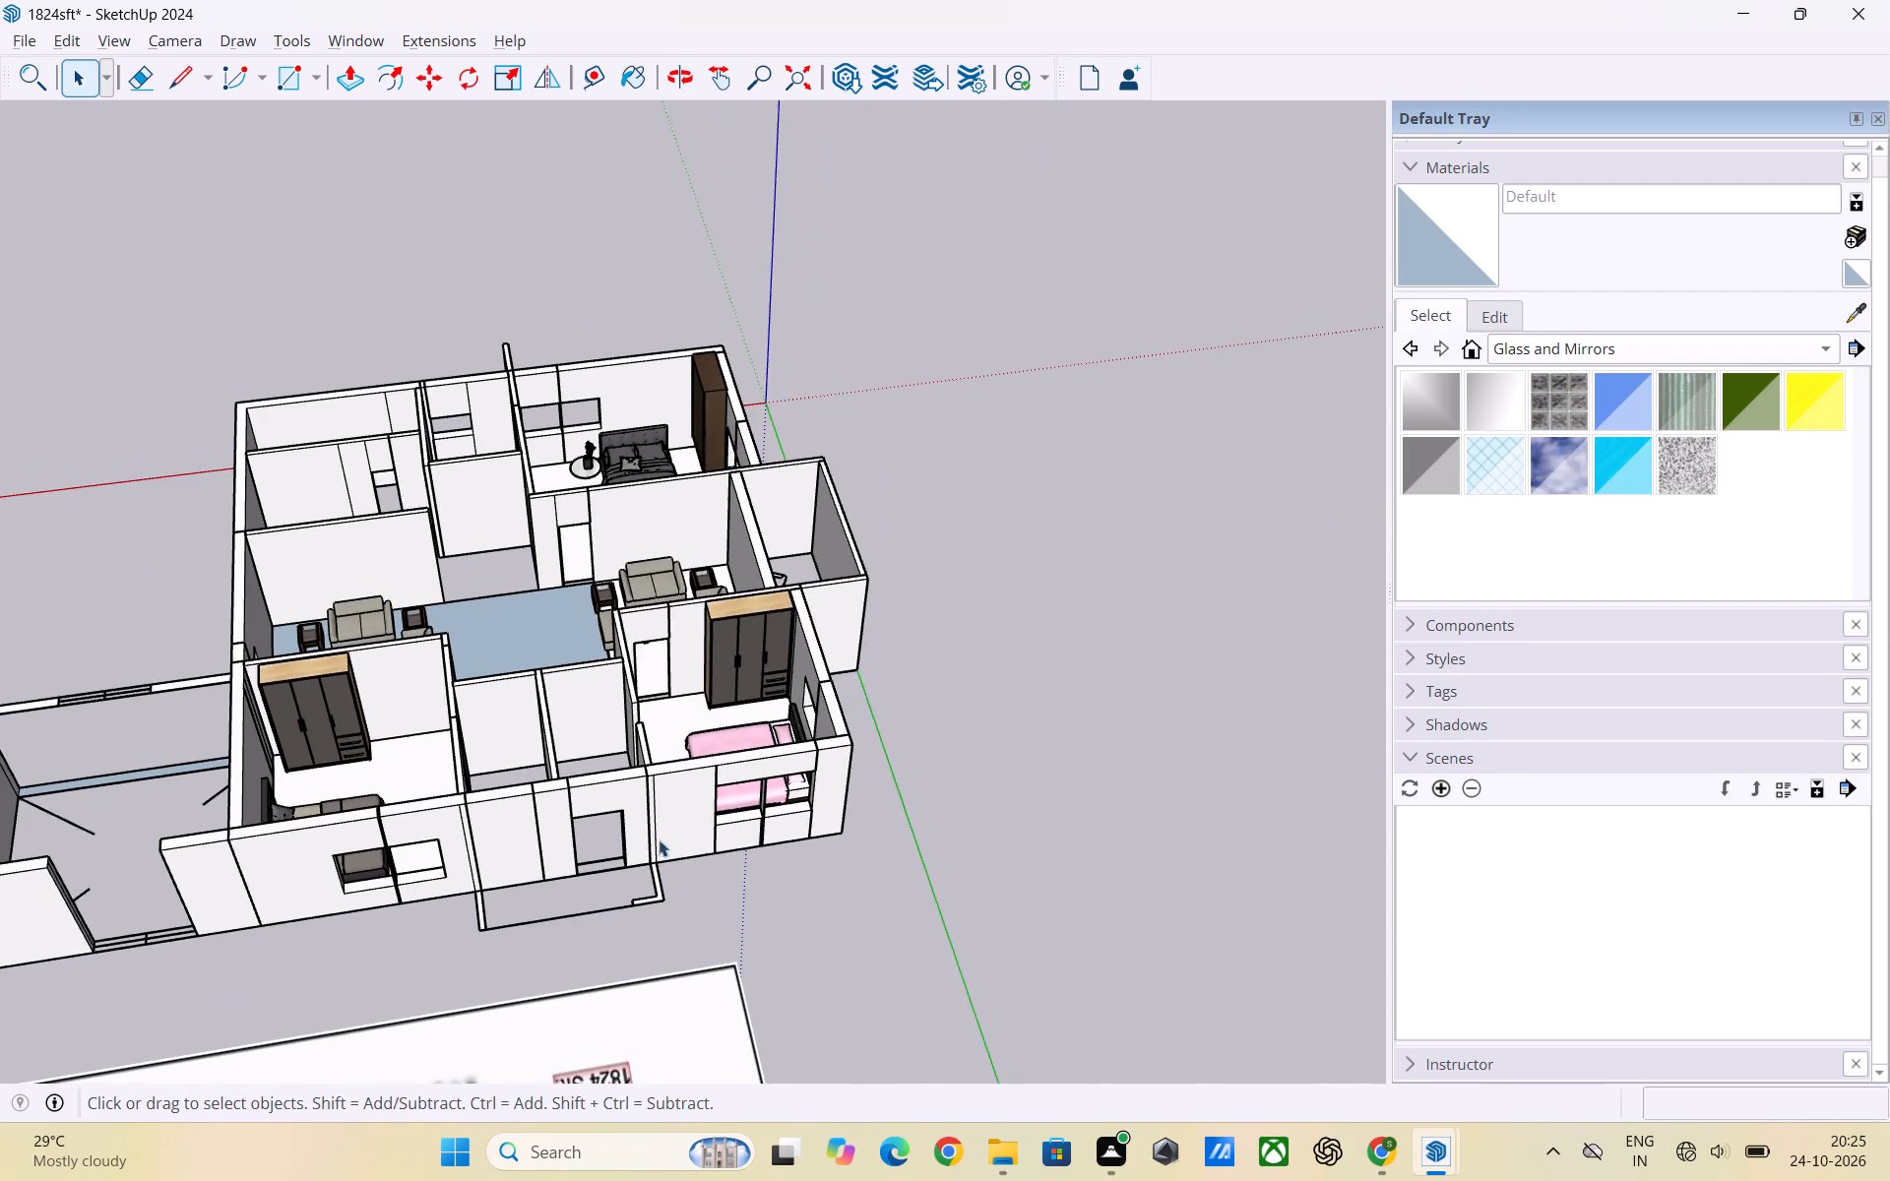
pyautogui.scroll(-5, 598, 761)
pyautogui.moveTo(592, 767); pyautogui.dragTo(639, 999, button='middle')
pyautogui.scroll(3, 625, 767)
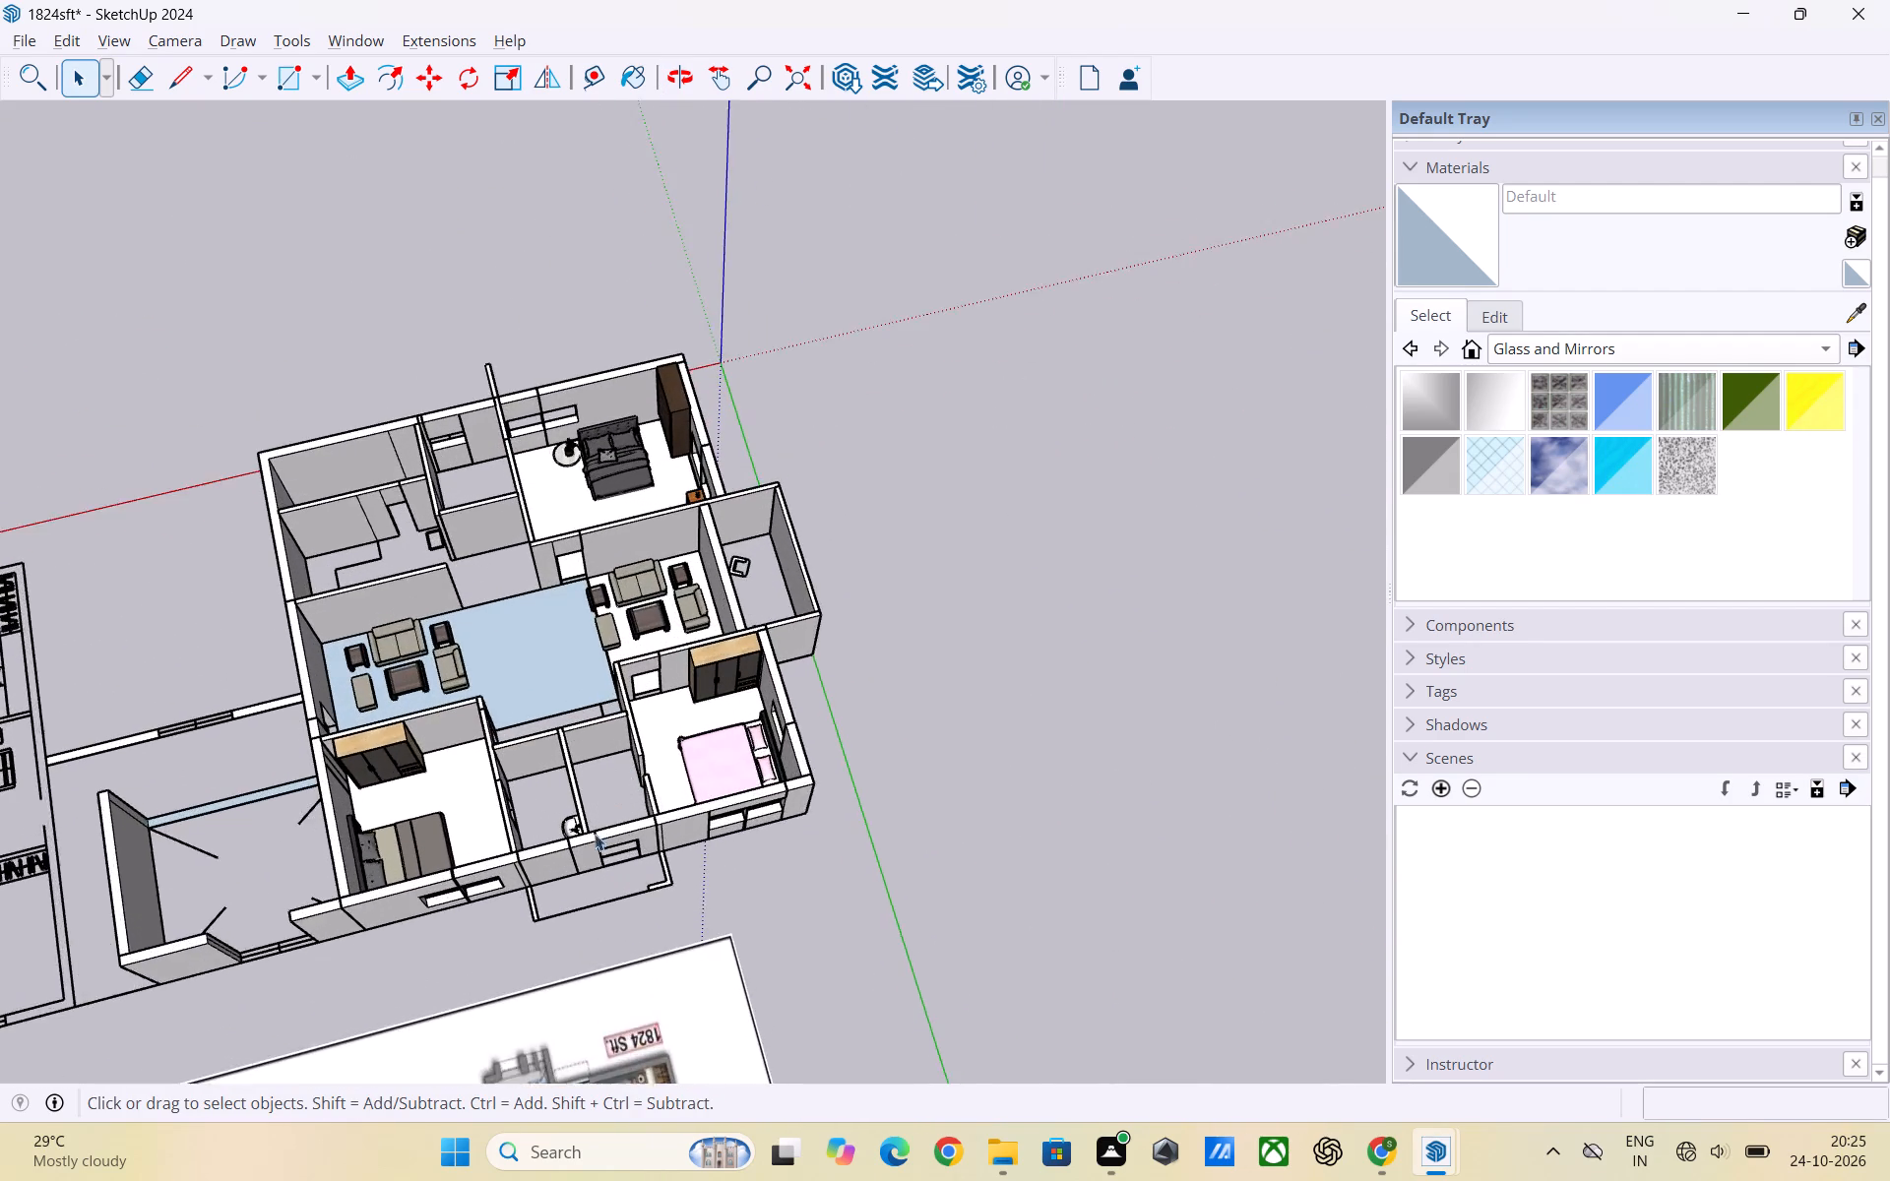
# Inspect both toilets from inside, including the floor gap at the empty toilet's doorway to the duct.
pyautogui.scroll(12, 595, 834)
pyautogui.moveTo(586, 849); pyautogui.dragTo(996, 855, button='middle')
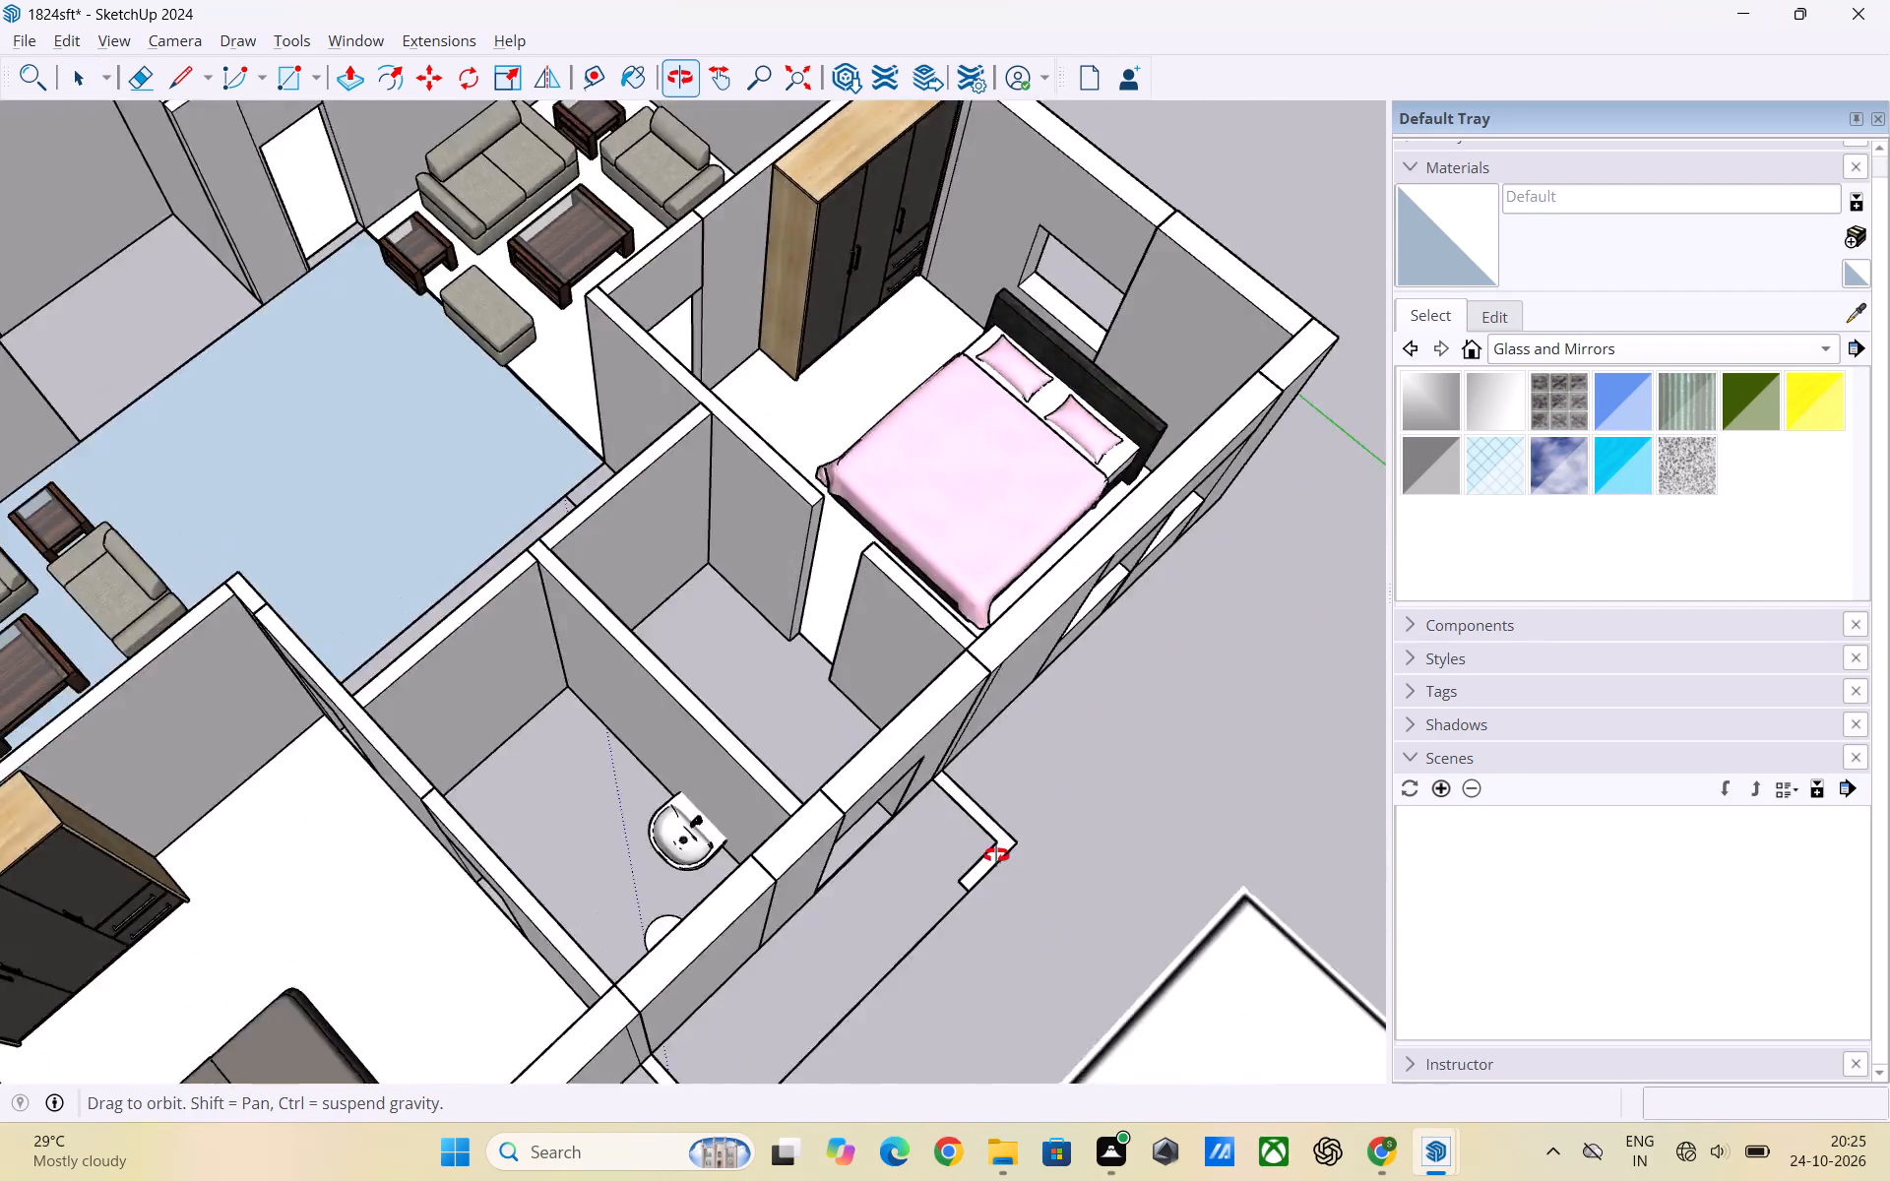
pyautogui.moveTo(996, 855); pyautogui.dragTo(1390, 798, button='middle')
pyautogui.scroll(3, 1153, 620)
pyautogui.moveTo(900, 687); pyautogui.dragTo(1238, 657, button='middle')
pyautogui.scroll(3, 916, 661)
pyautogui.moveTo(944, 681); pyautogui.dragTo(997, 741, button='middle')
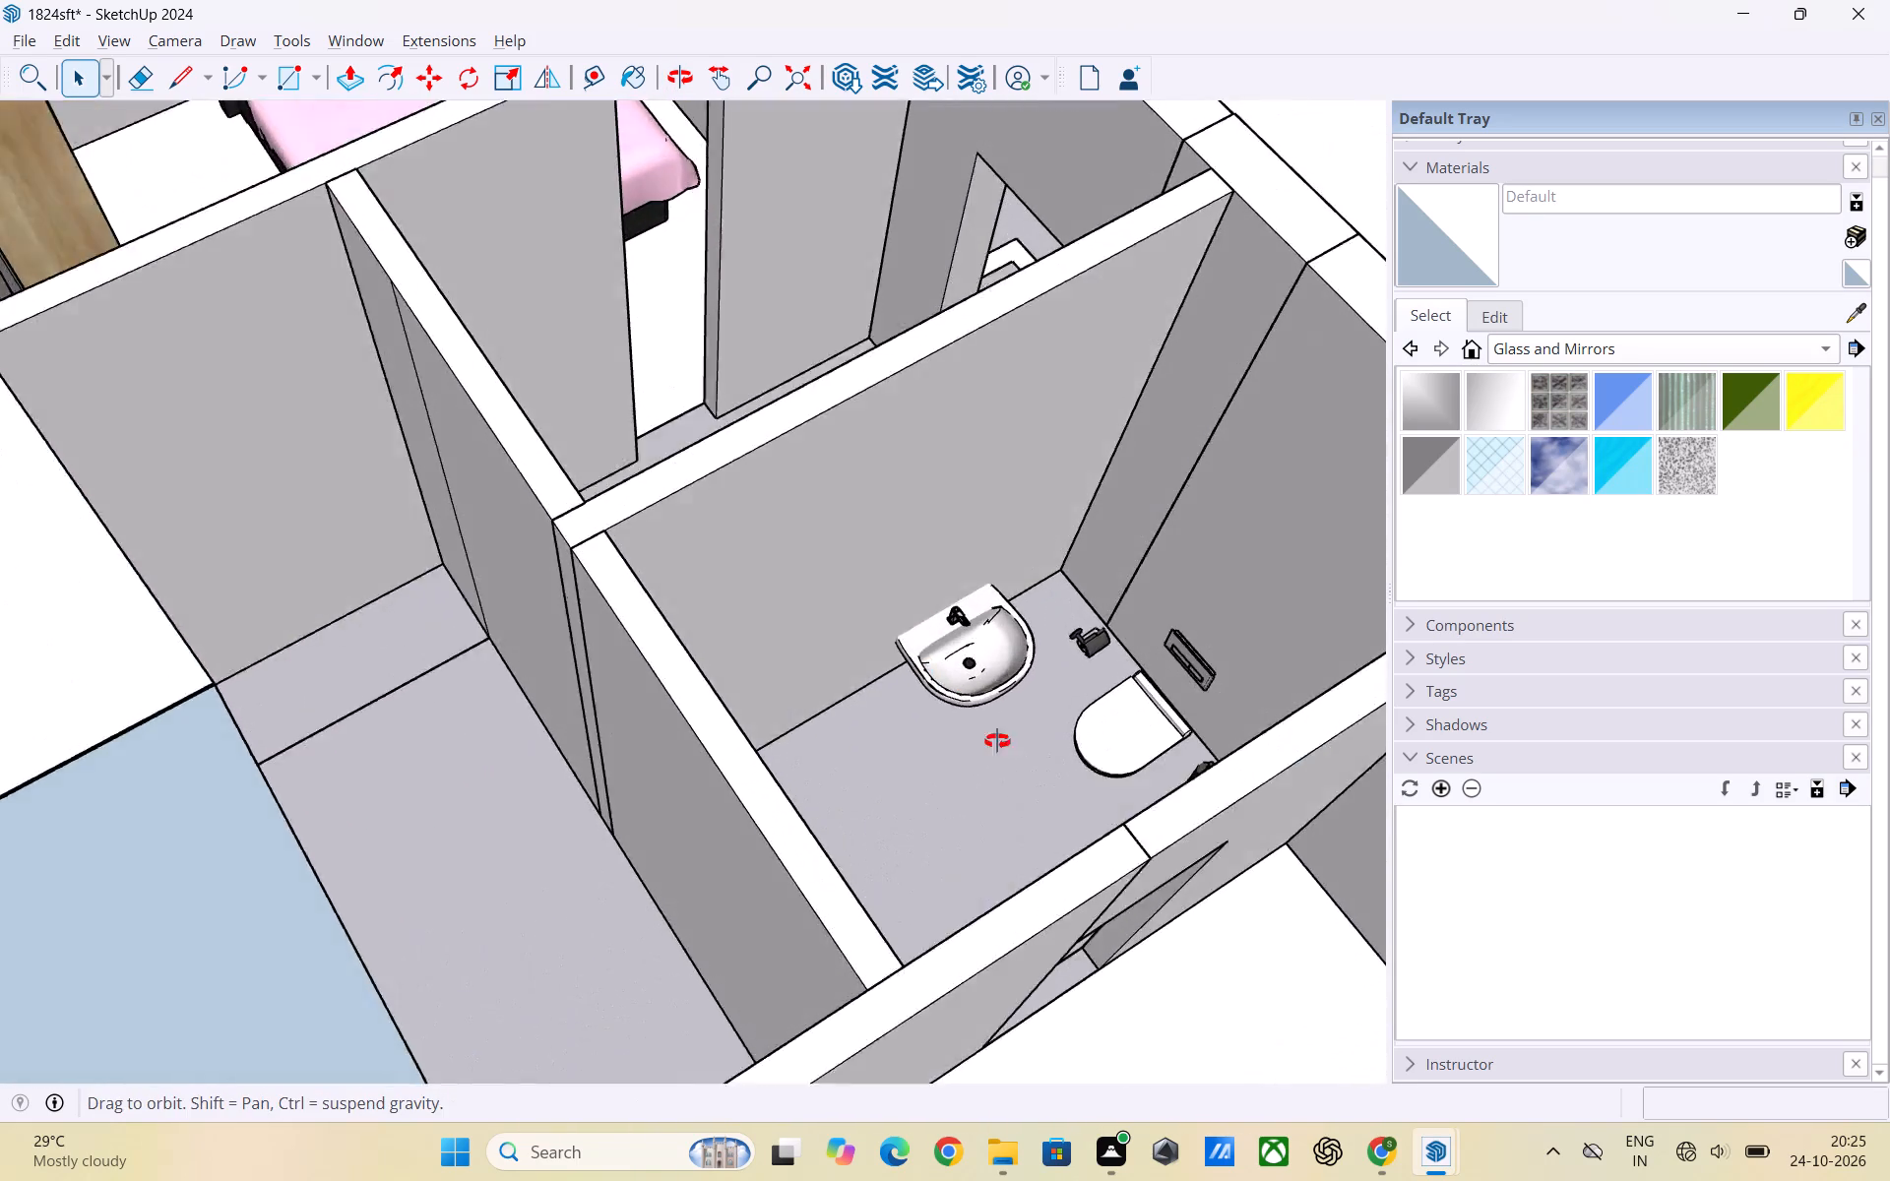
pyautogui.moveTo(997, 741); pyautogui.dragTo(1164, 759, button='middle')
pyautogui.scroll(3, 755, 324)
pyautogui.moveTo(718, 328); pyautogui.dragTo(981, 341, button='middle')
pyautogui.scroll(2, 942, 318)
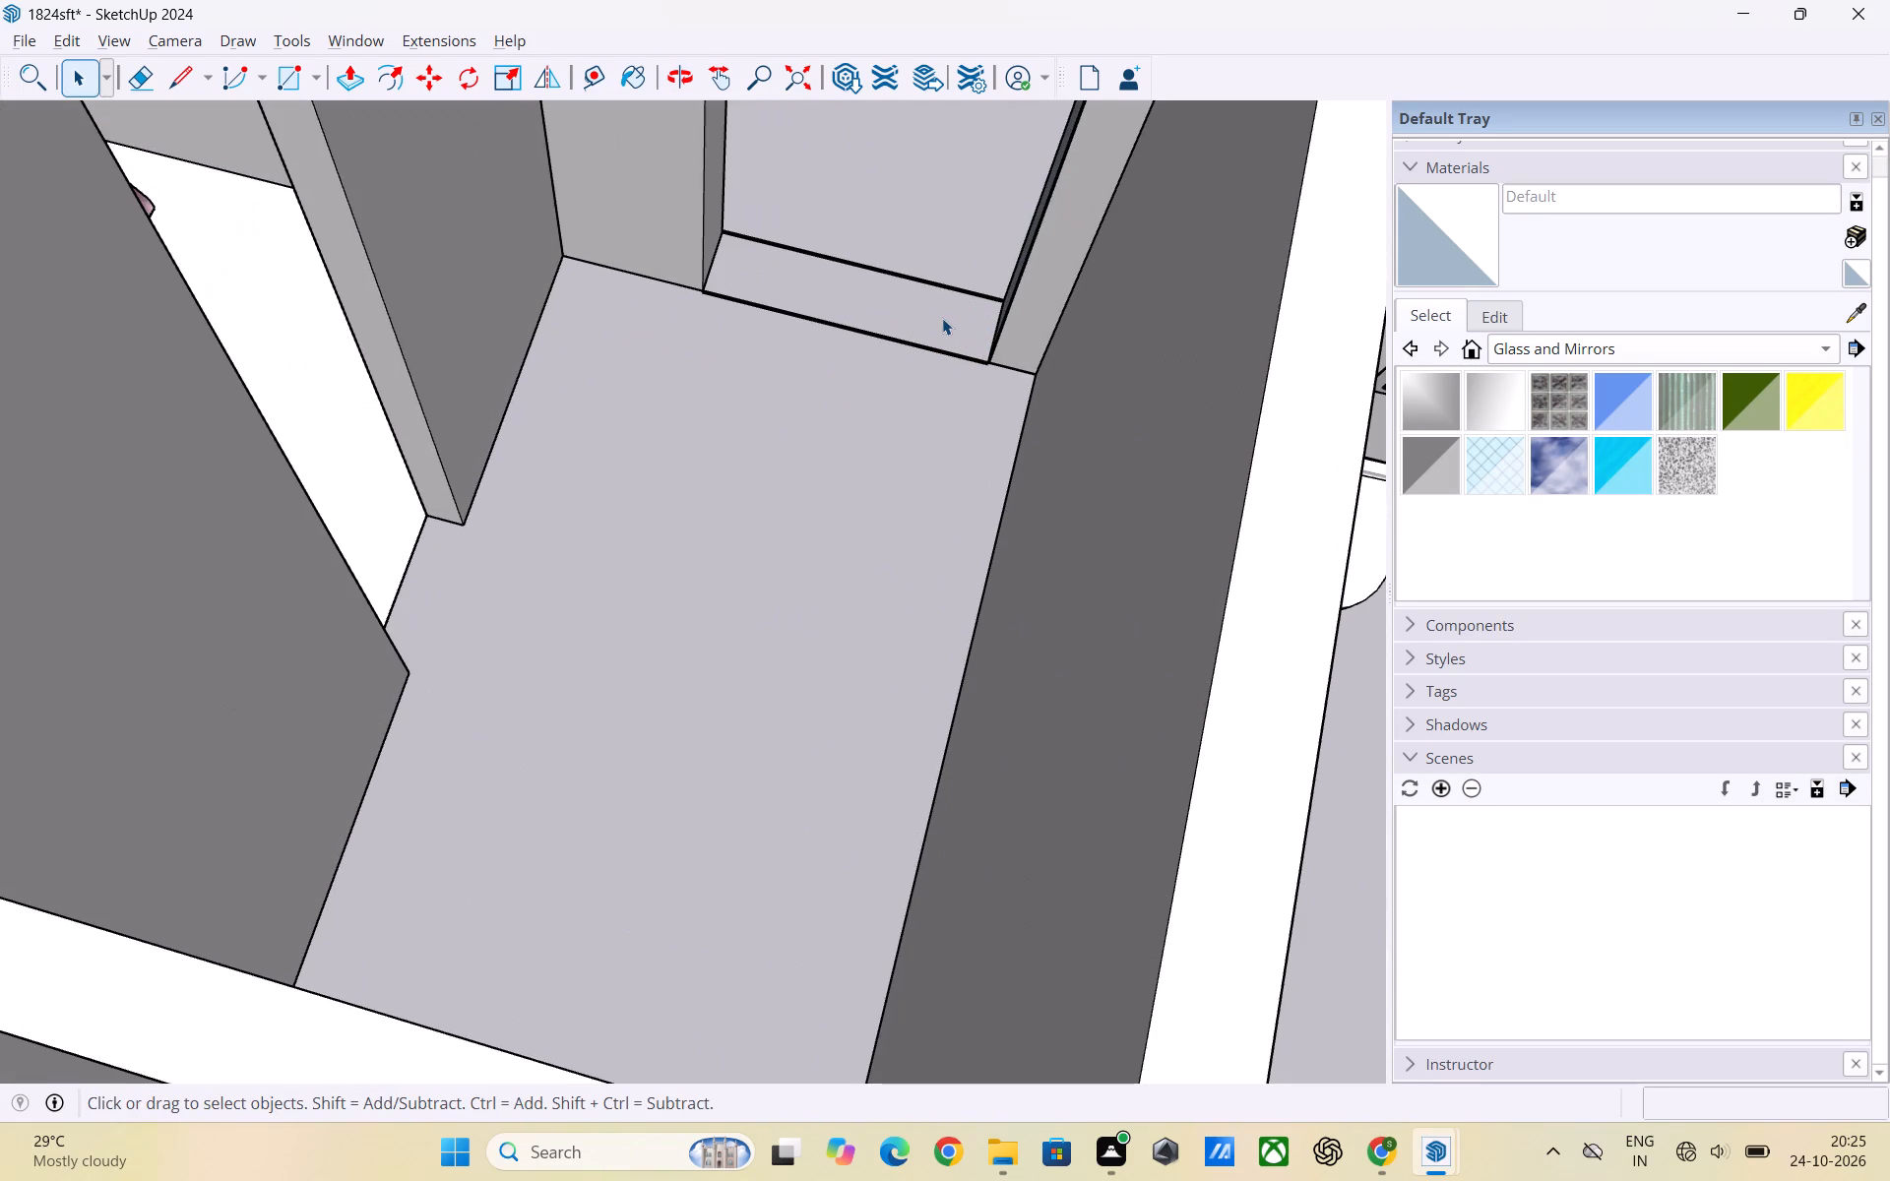
pyautogui.doubleClick(847, 287)
pyautogui.scroll(-2, 771, 467)
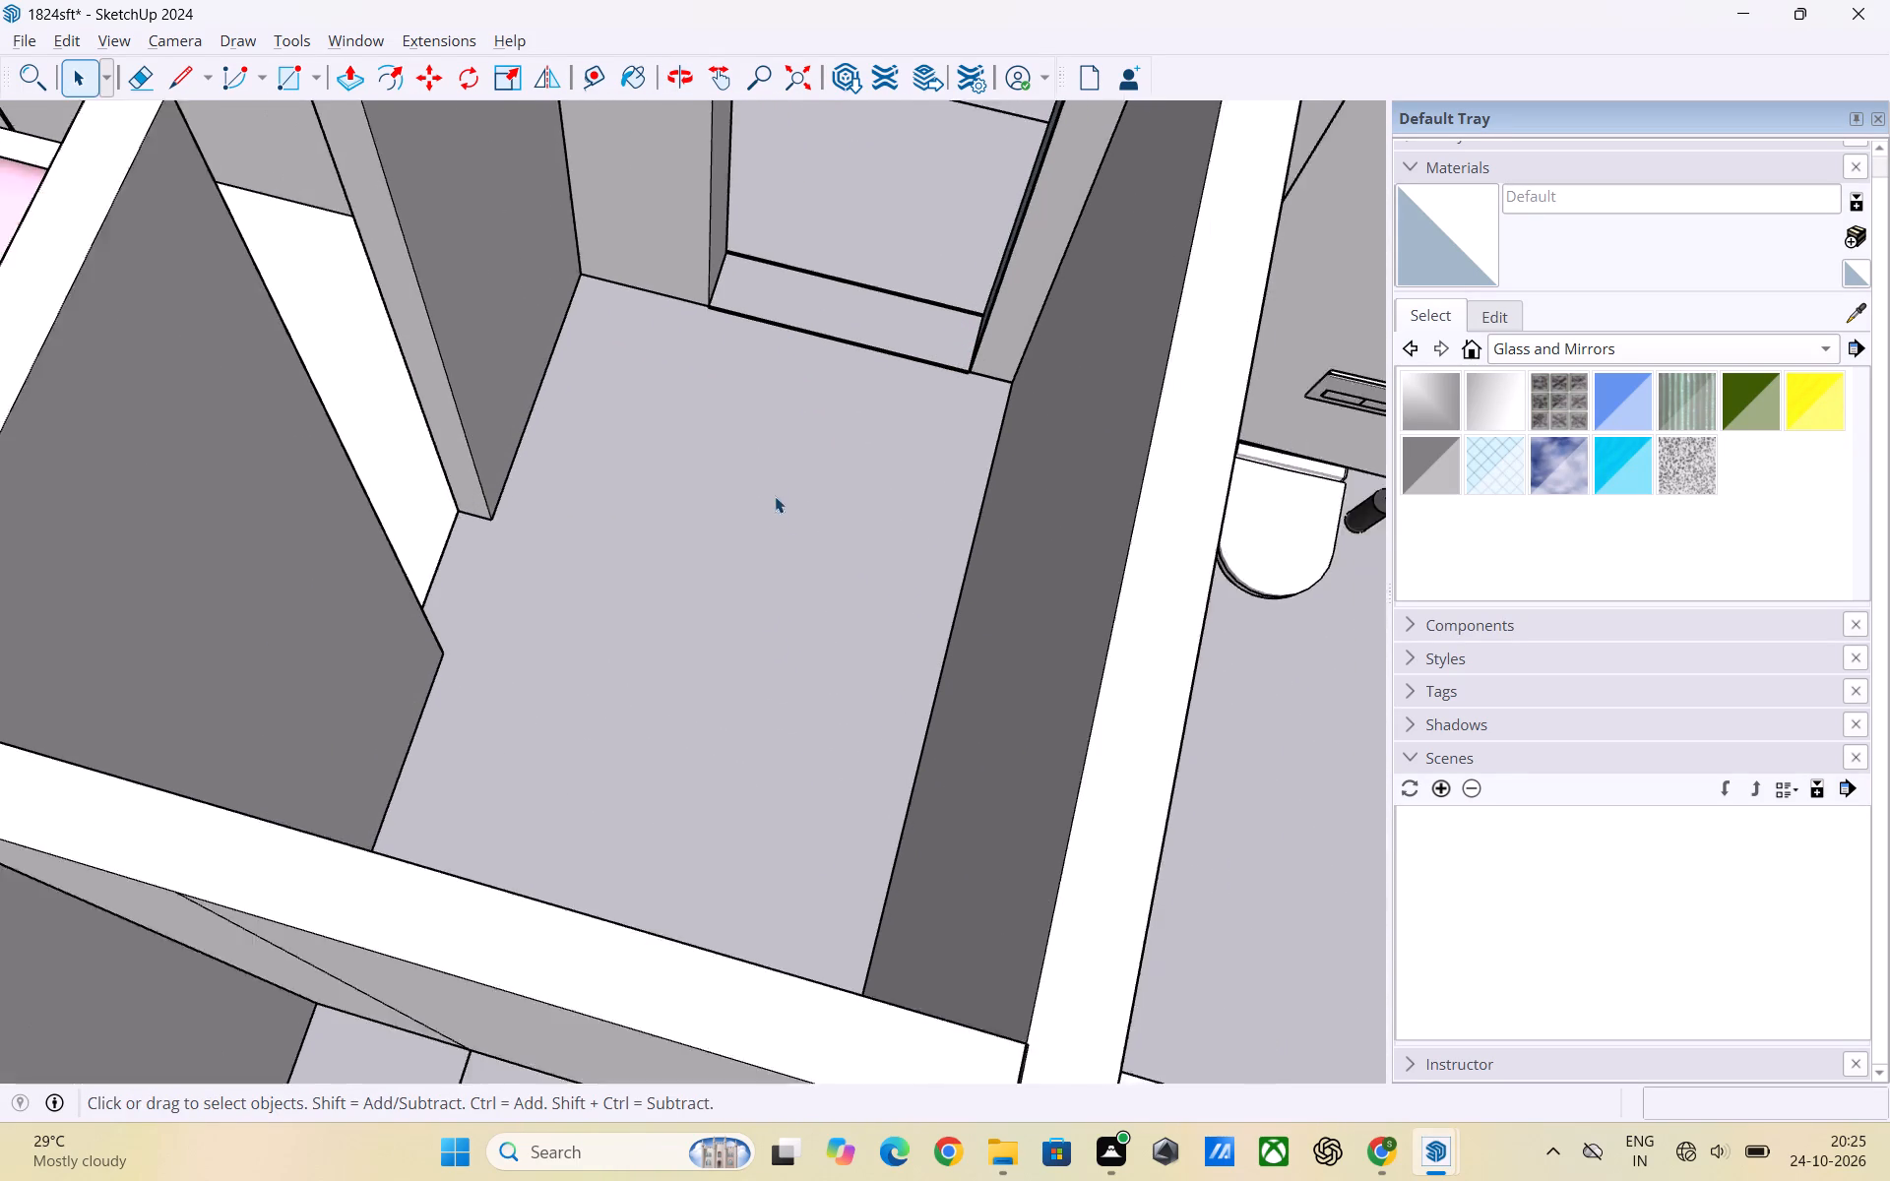
pyautogui.scroll(-1, 775, 496)
pyautogui.scroll(1, 772, 510)
pyautogui.moveTo(757, 525); pyautogui.dragTo(804, 610, button='middle')
pyautogui.scroll(-3, 837, 542)
pyautogui.scroll(-3, 912, 600)
pyautogui.scroll(2, 831, 351)
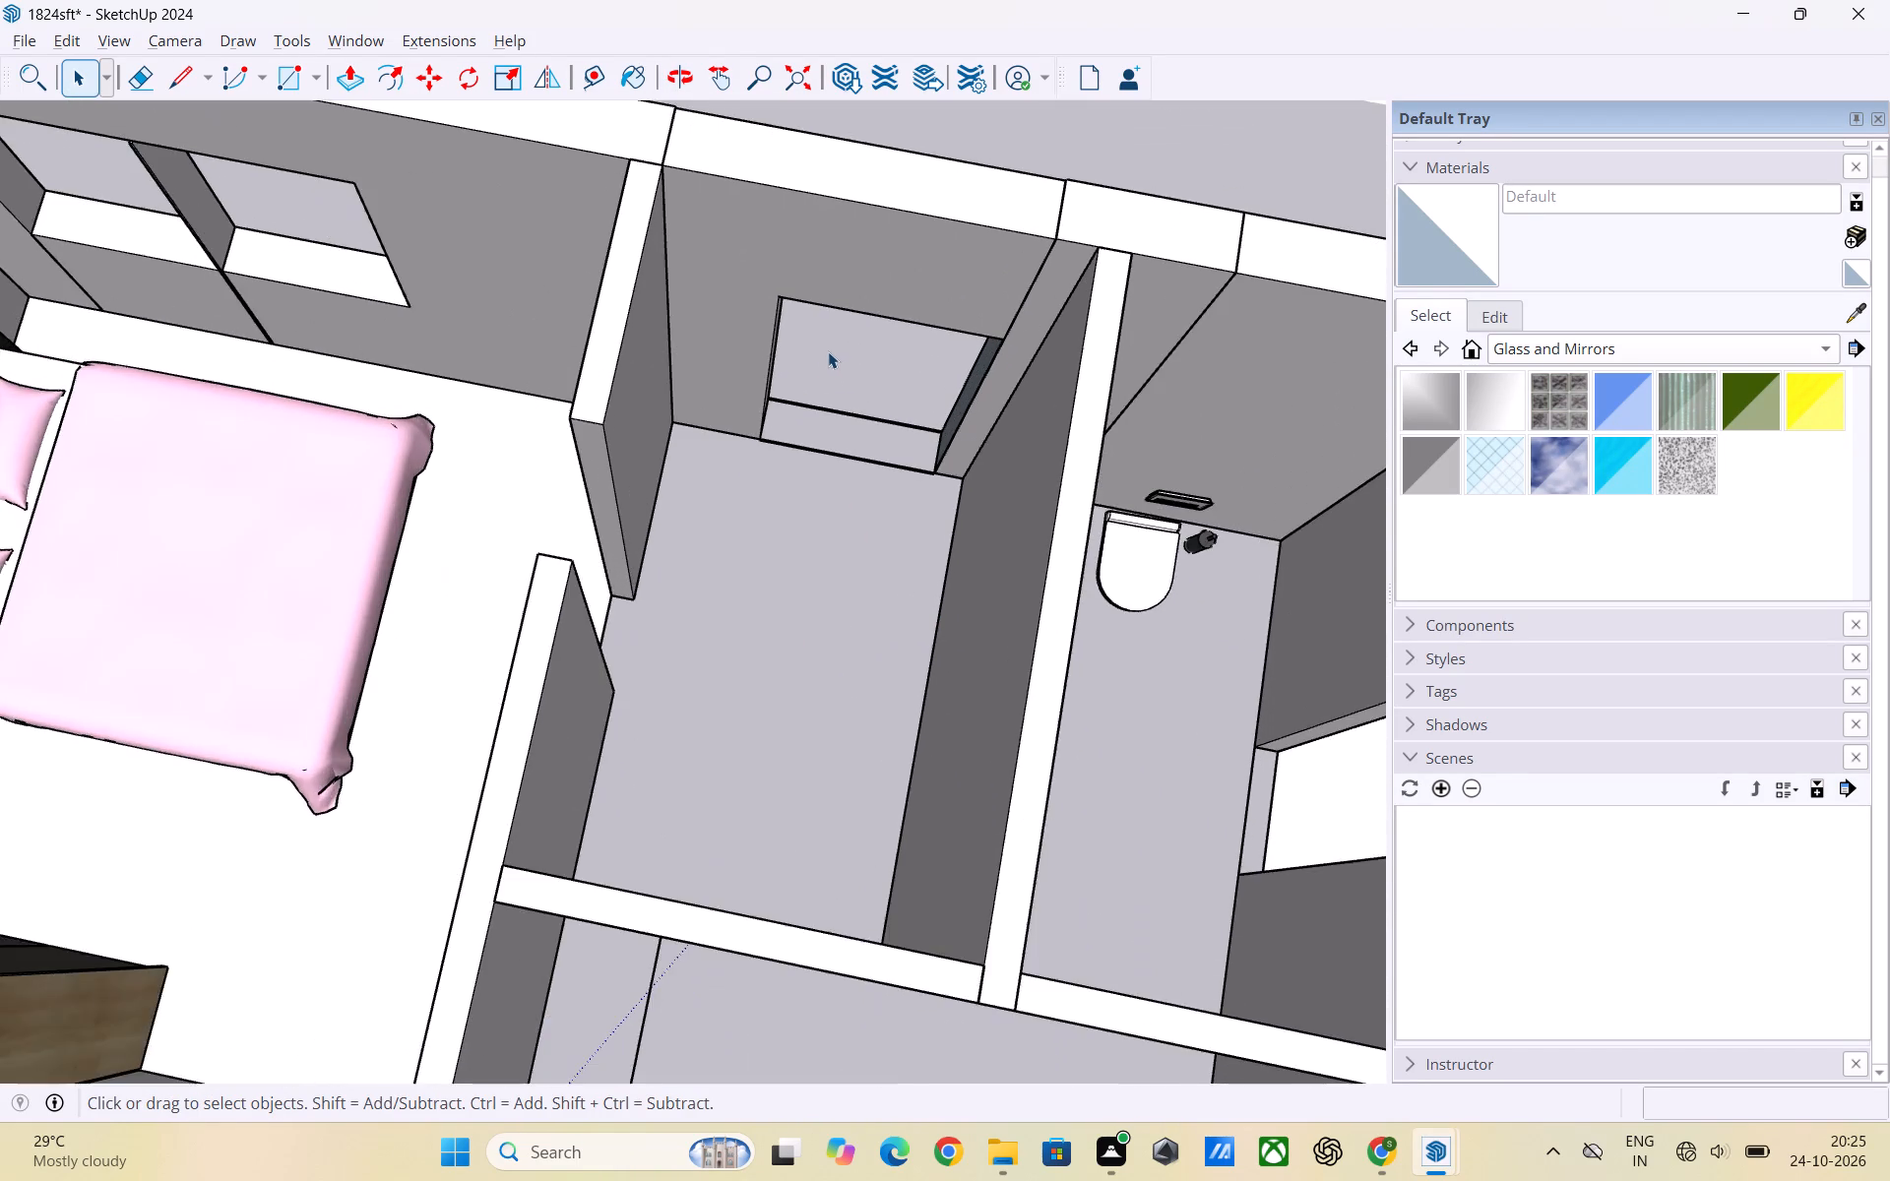
pyautogui.scroll(2, 820, 361)
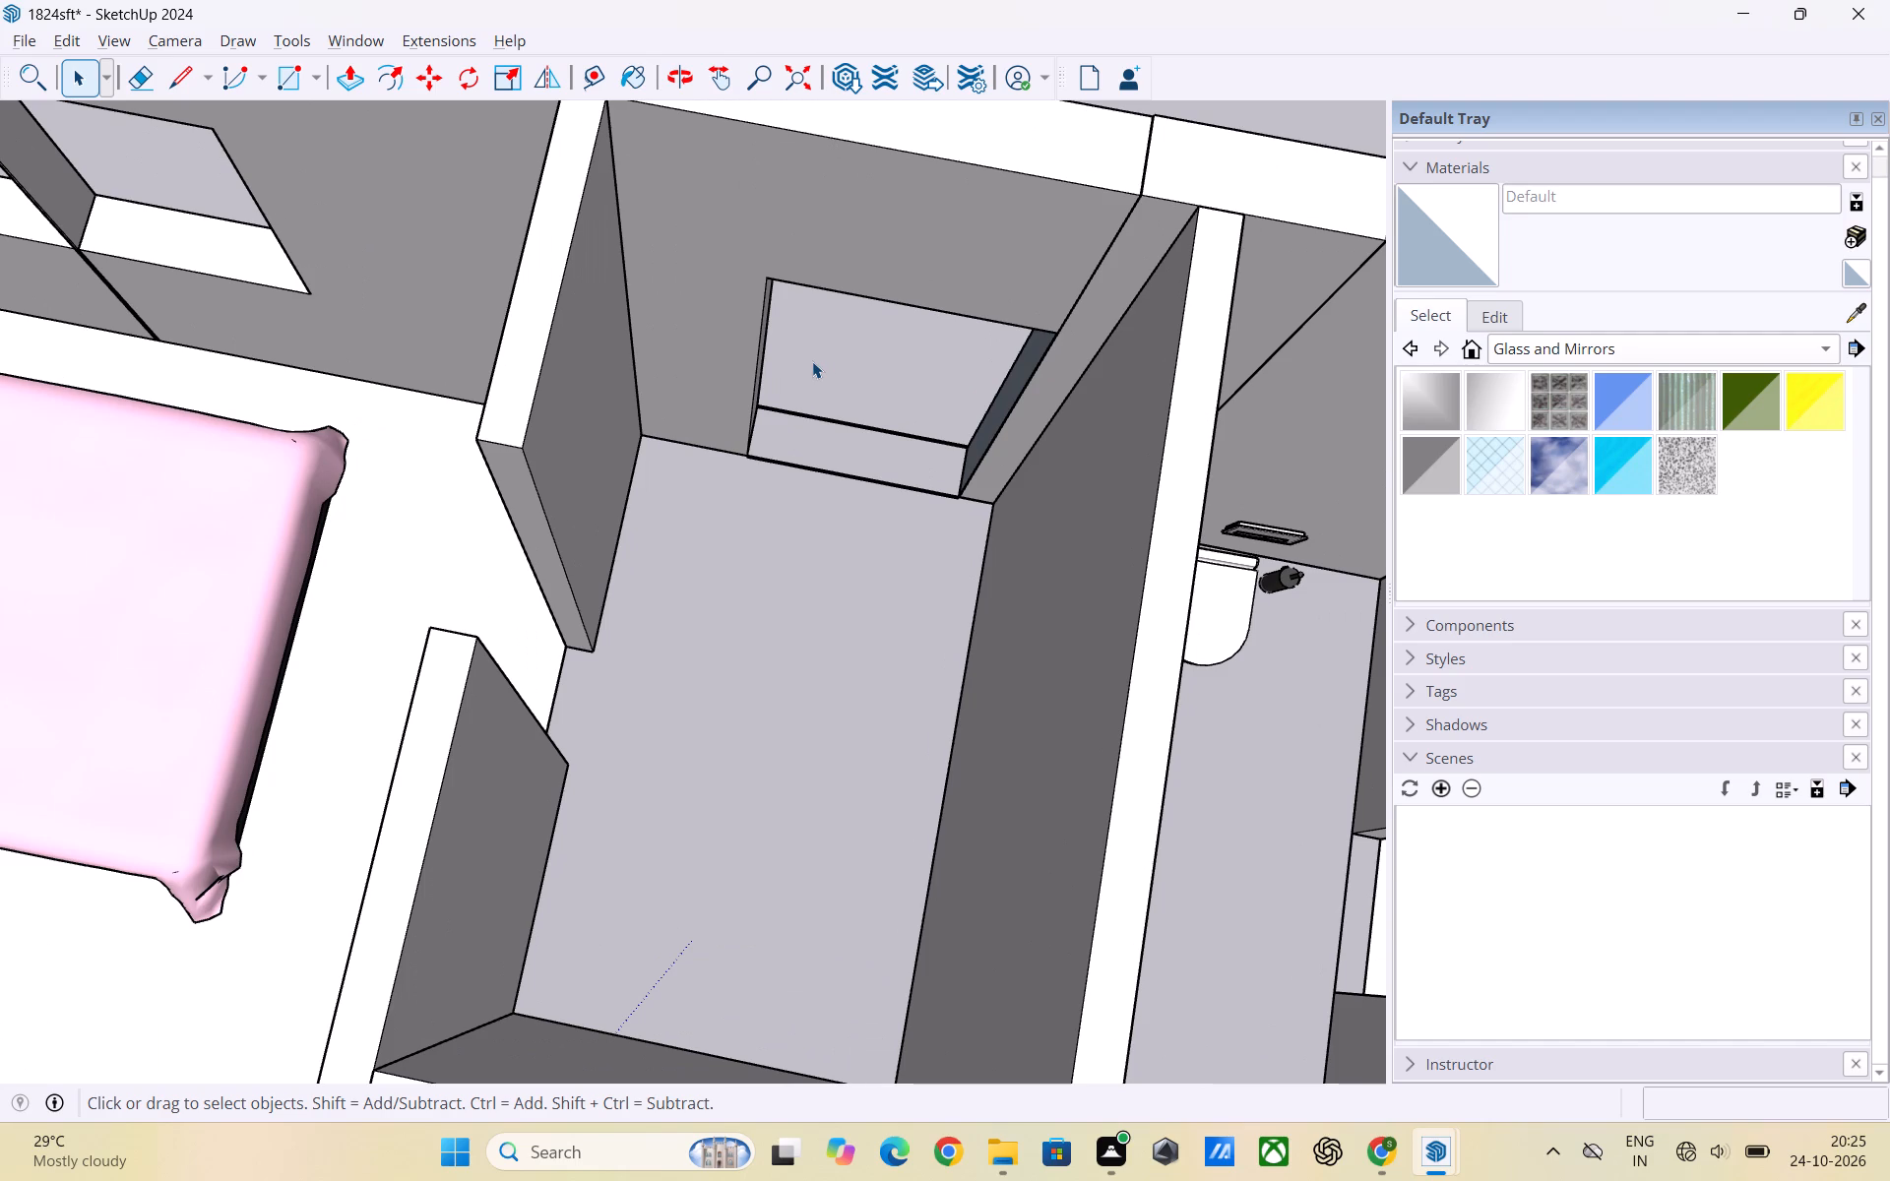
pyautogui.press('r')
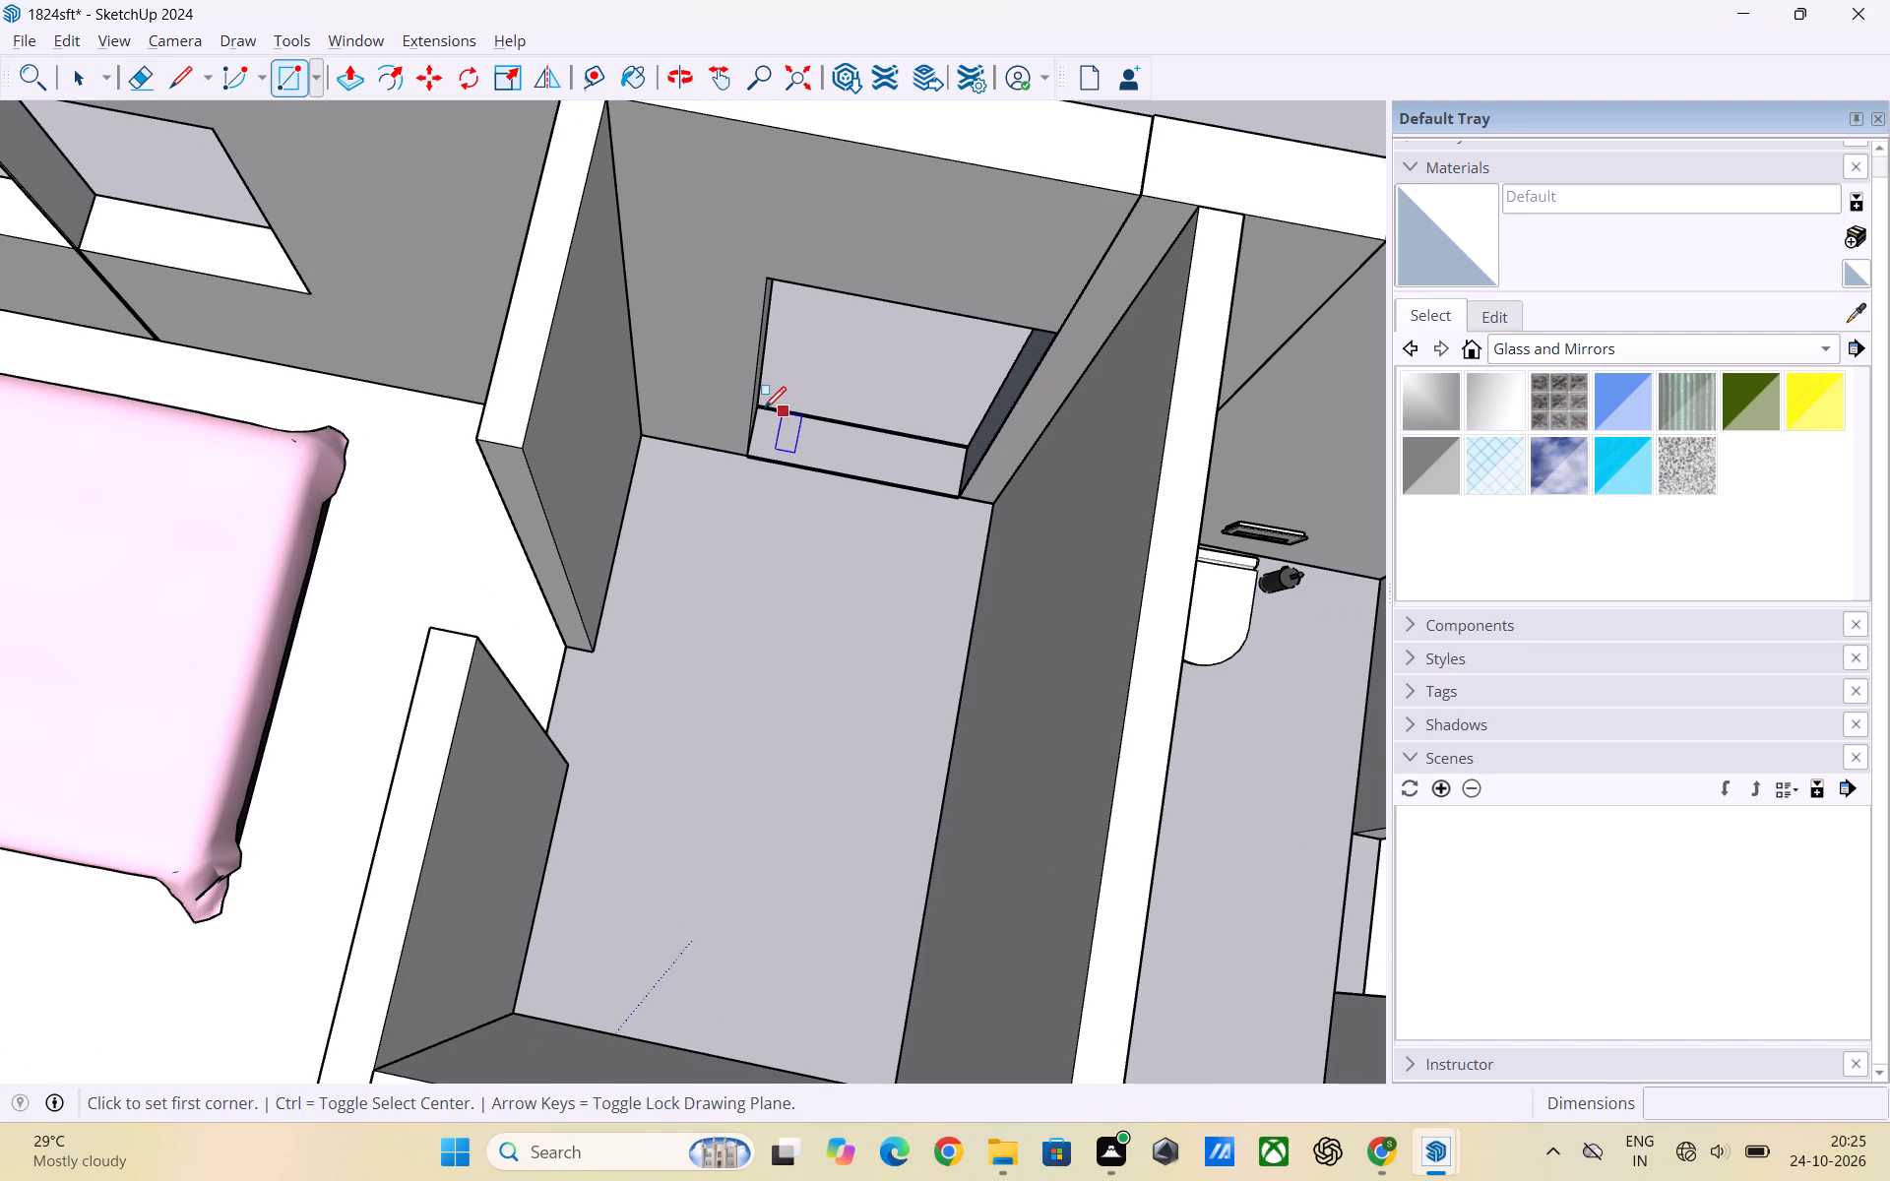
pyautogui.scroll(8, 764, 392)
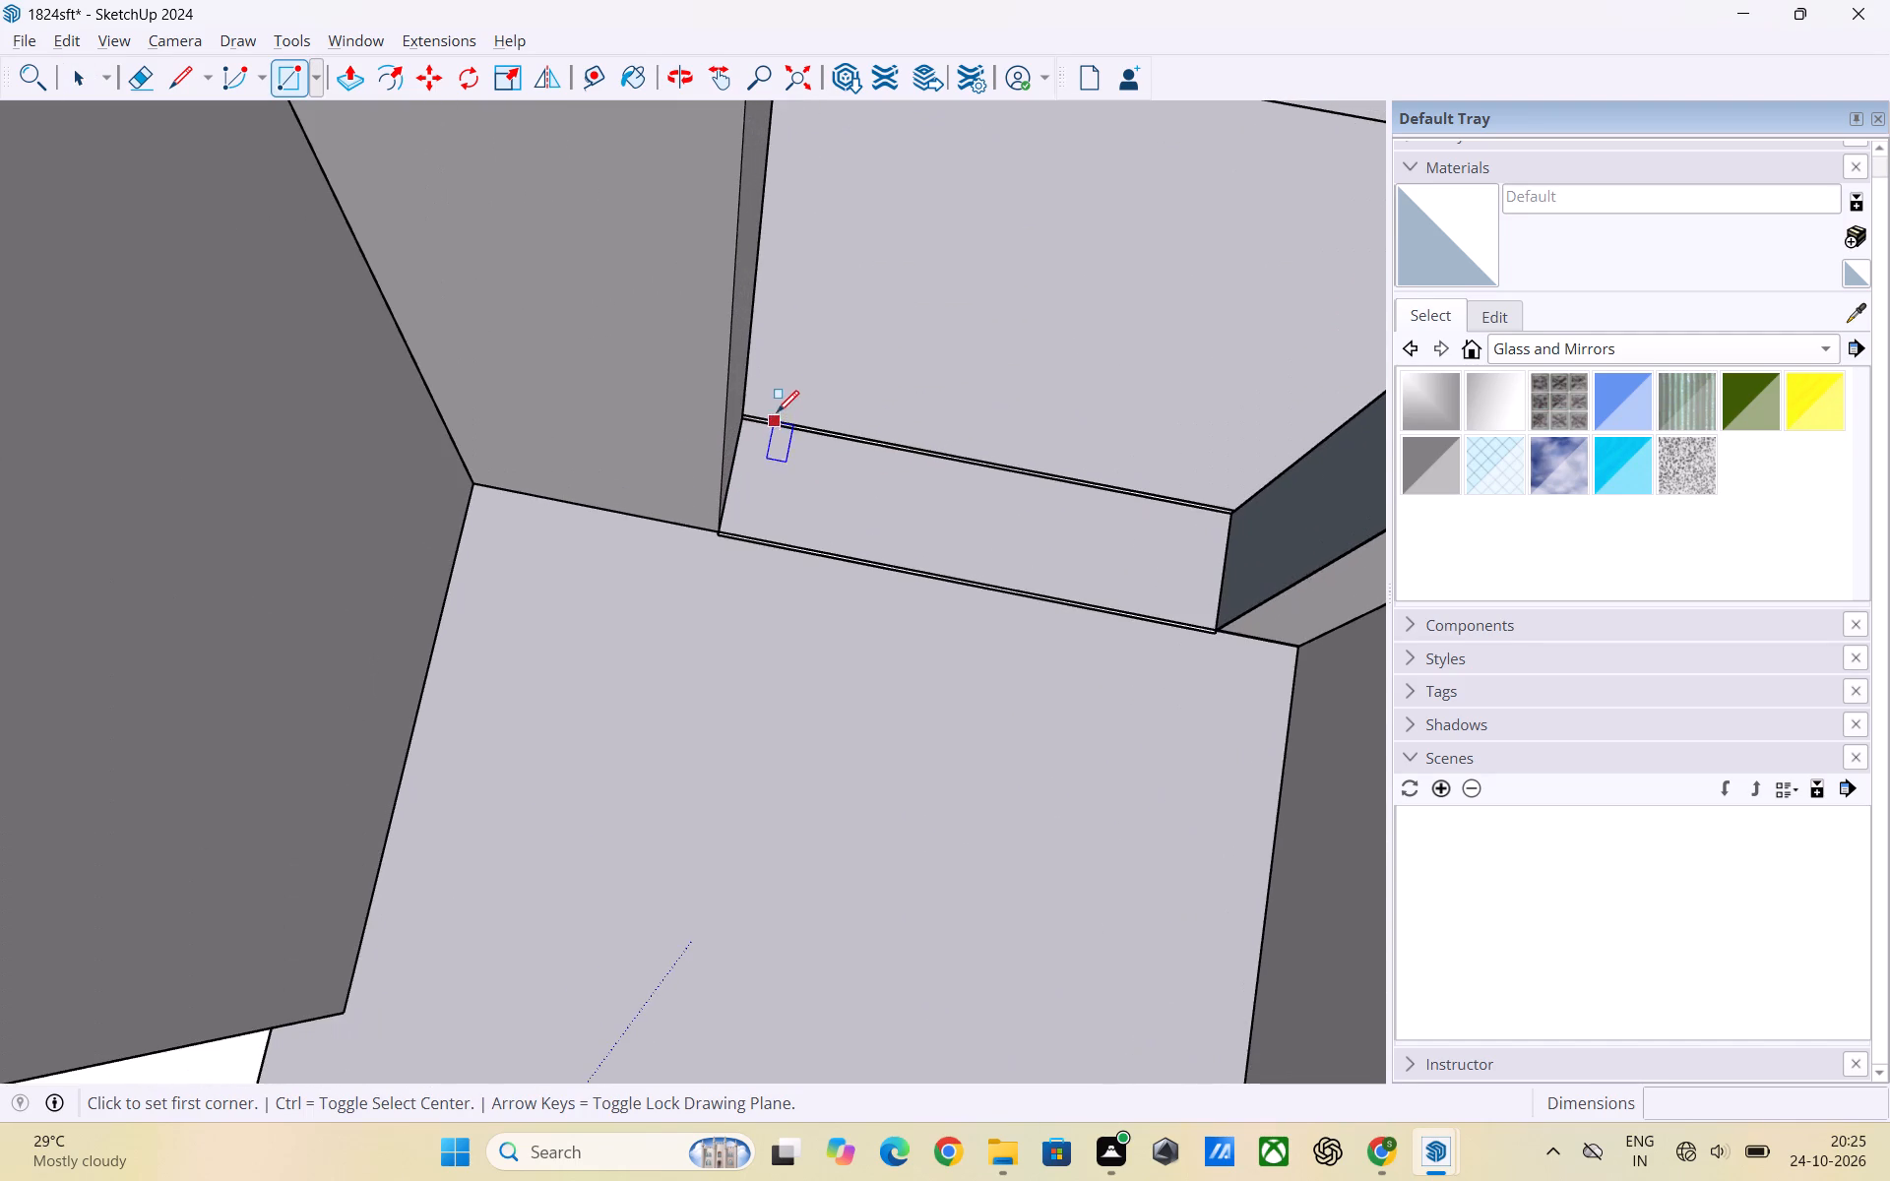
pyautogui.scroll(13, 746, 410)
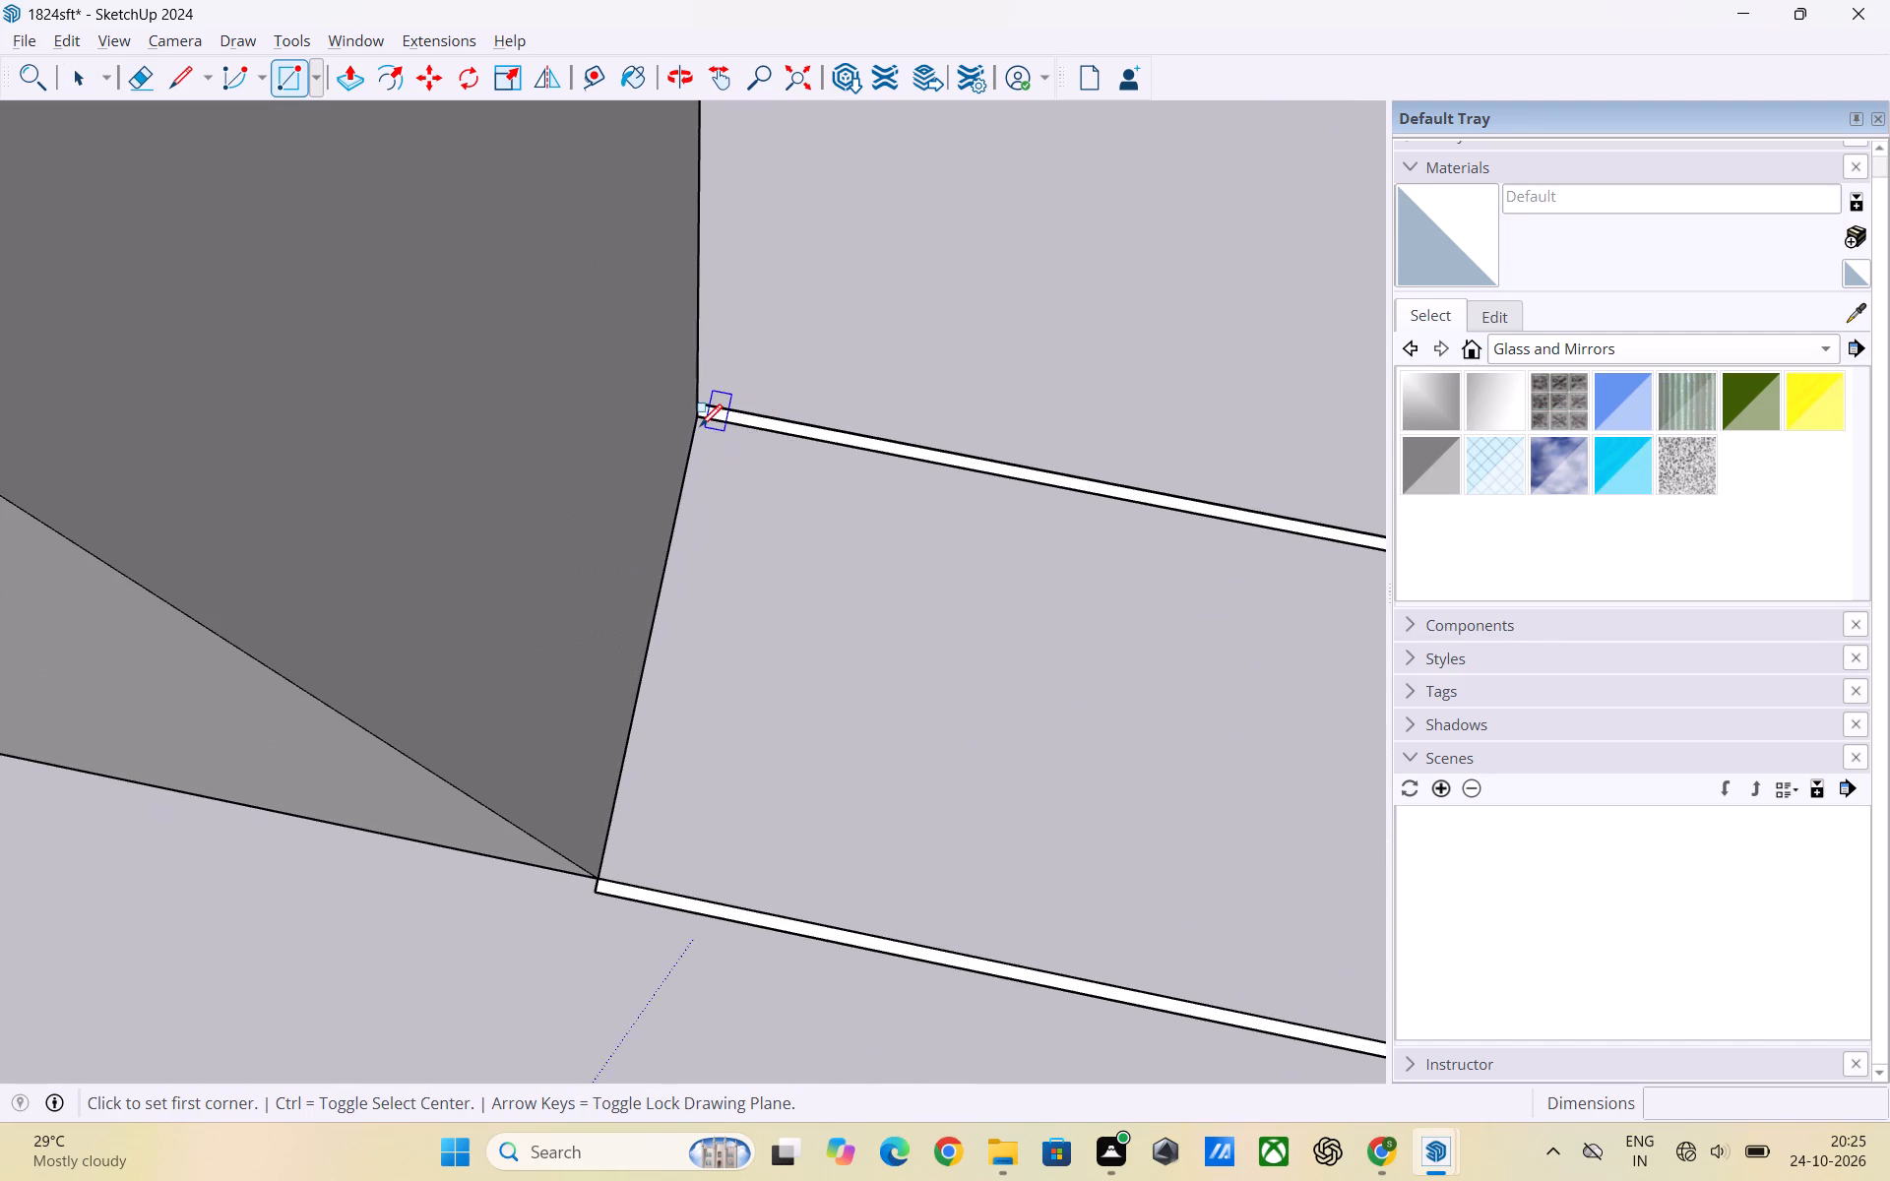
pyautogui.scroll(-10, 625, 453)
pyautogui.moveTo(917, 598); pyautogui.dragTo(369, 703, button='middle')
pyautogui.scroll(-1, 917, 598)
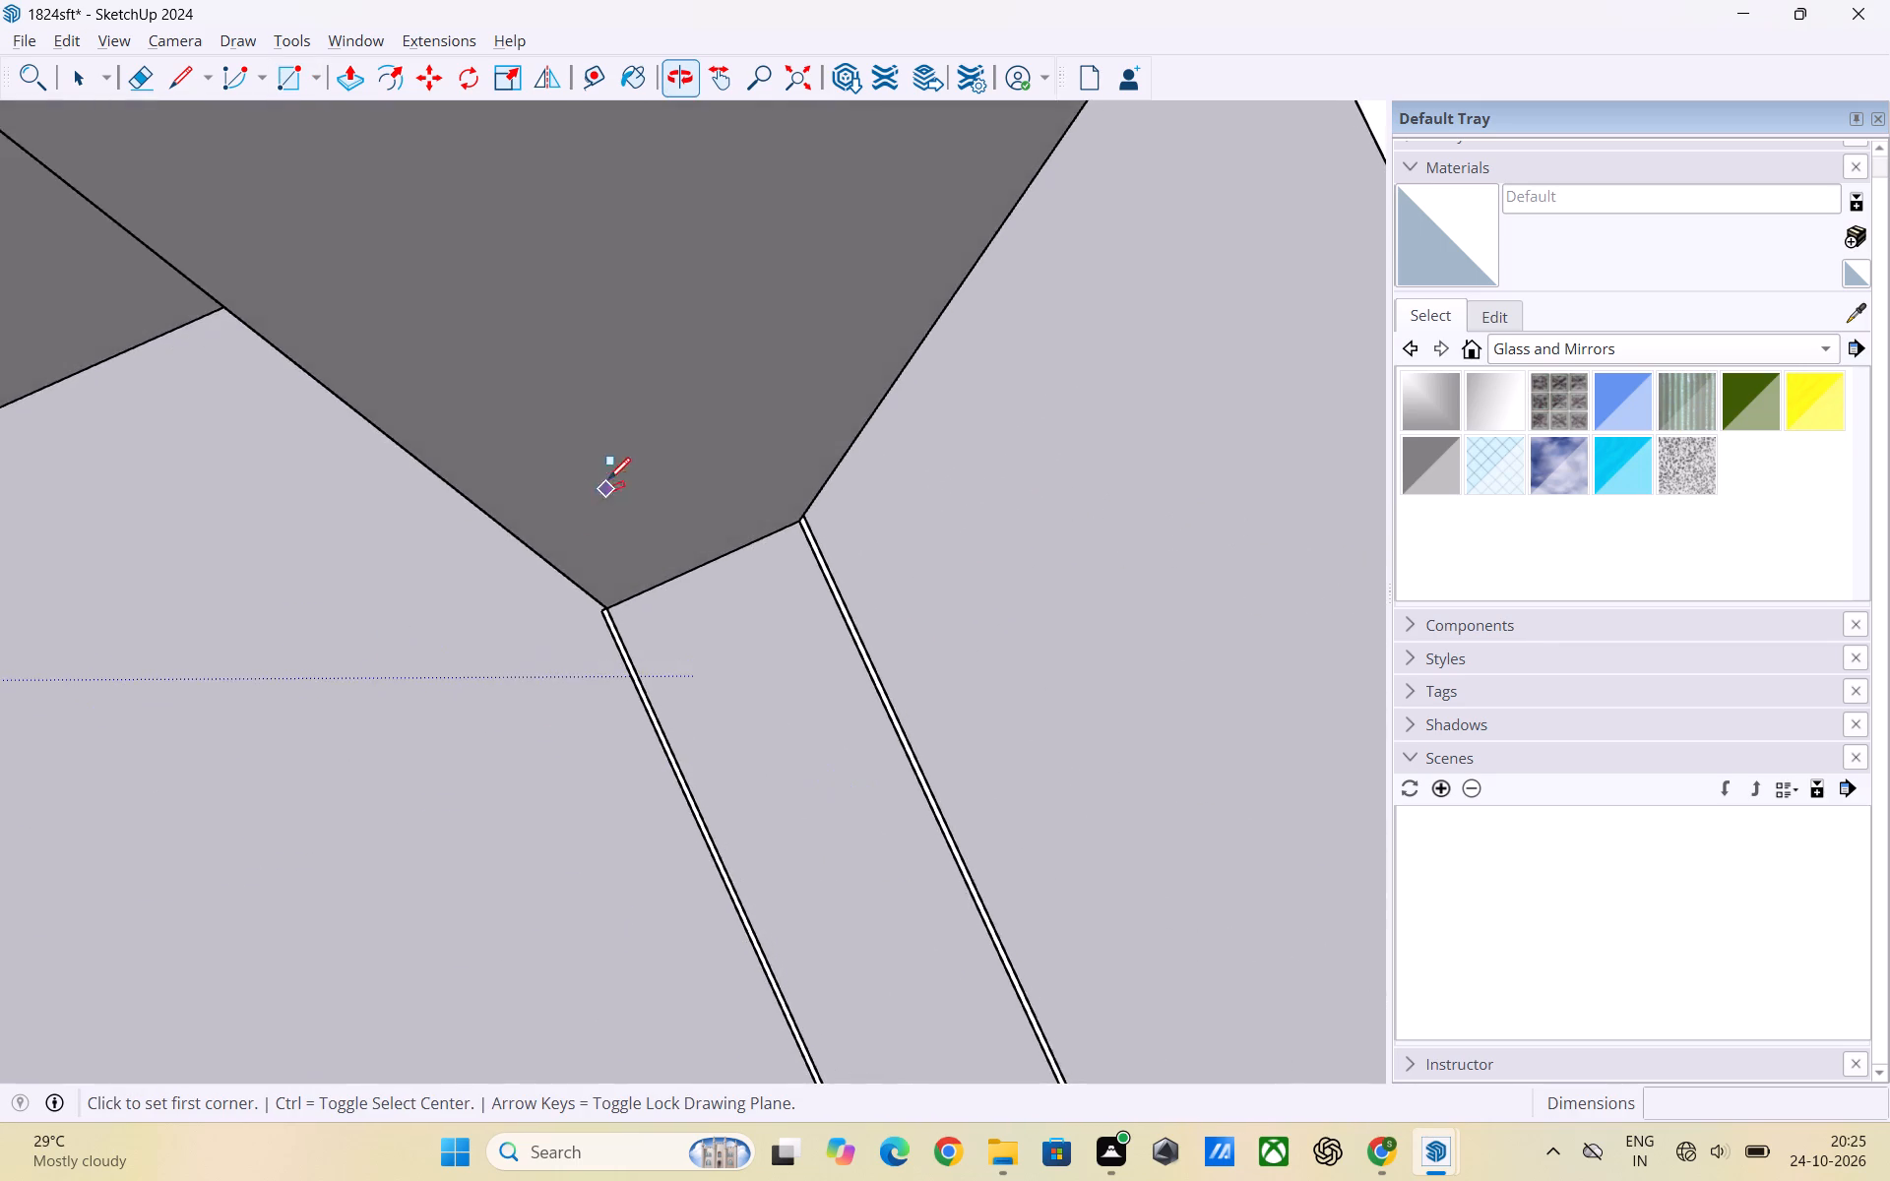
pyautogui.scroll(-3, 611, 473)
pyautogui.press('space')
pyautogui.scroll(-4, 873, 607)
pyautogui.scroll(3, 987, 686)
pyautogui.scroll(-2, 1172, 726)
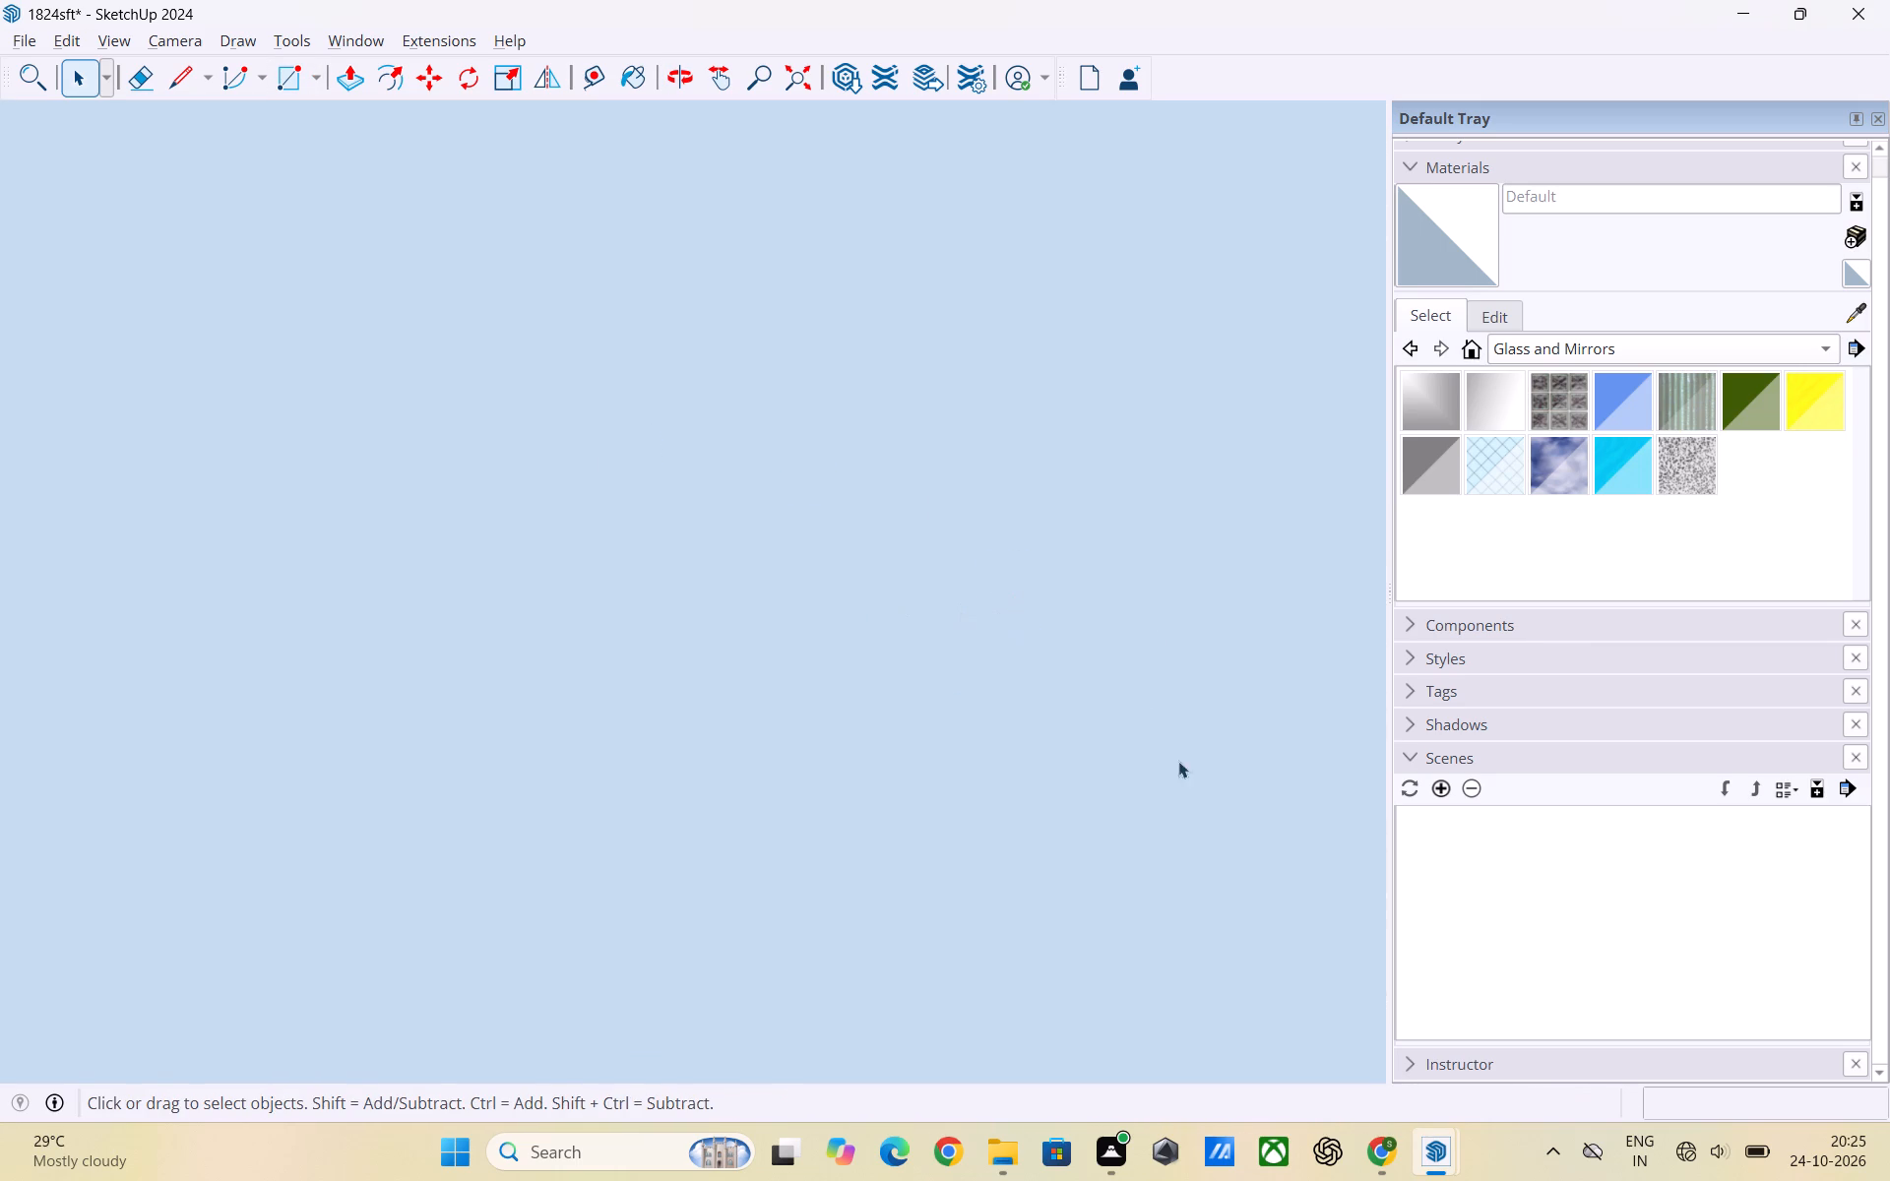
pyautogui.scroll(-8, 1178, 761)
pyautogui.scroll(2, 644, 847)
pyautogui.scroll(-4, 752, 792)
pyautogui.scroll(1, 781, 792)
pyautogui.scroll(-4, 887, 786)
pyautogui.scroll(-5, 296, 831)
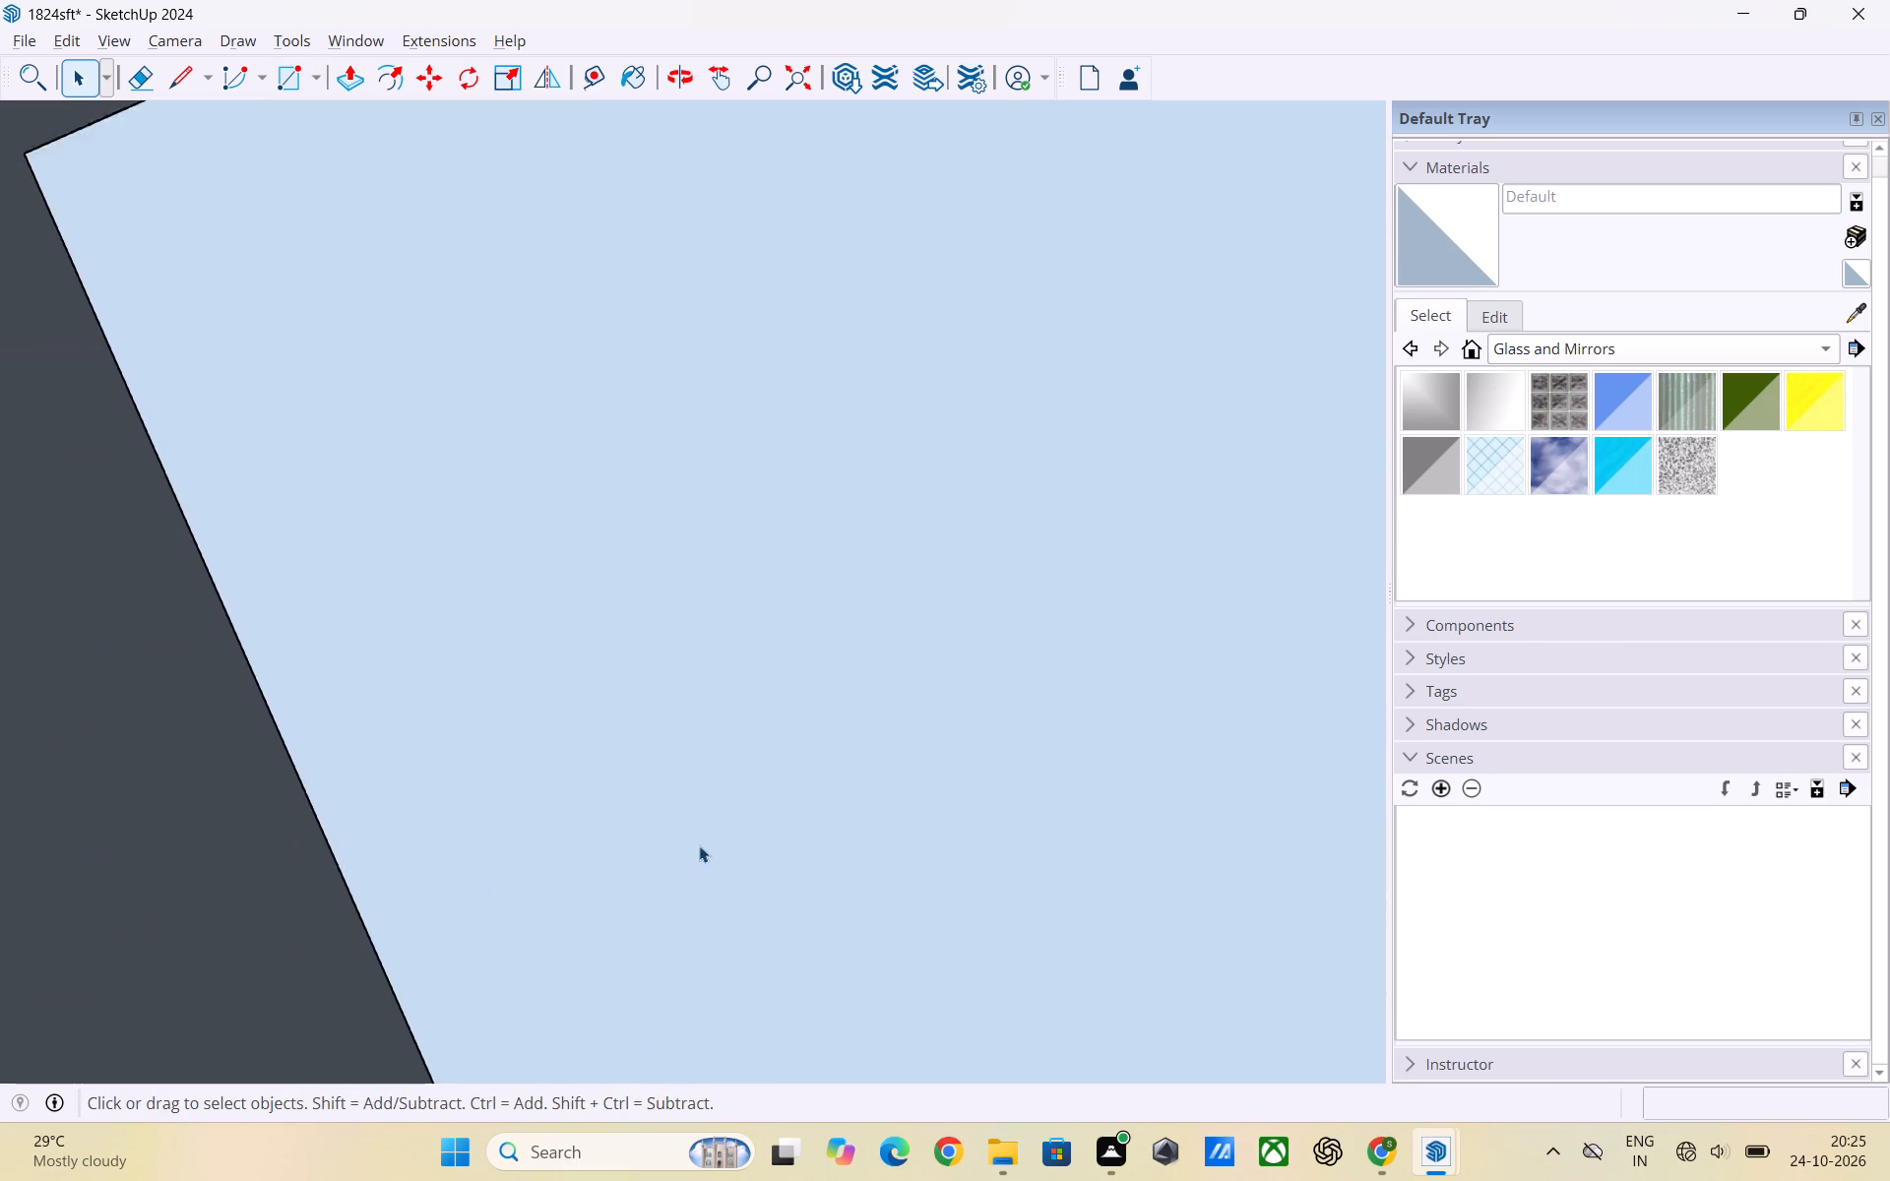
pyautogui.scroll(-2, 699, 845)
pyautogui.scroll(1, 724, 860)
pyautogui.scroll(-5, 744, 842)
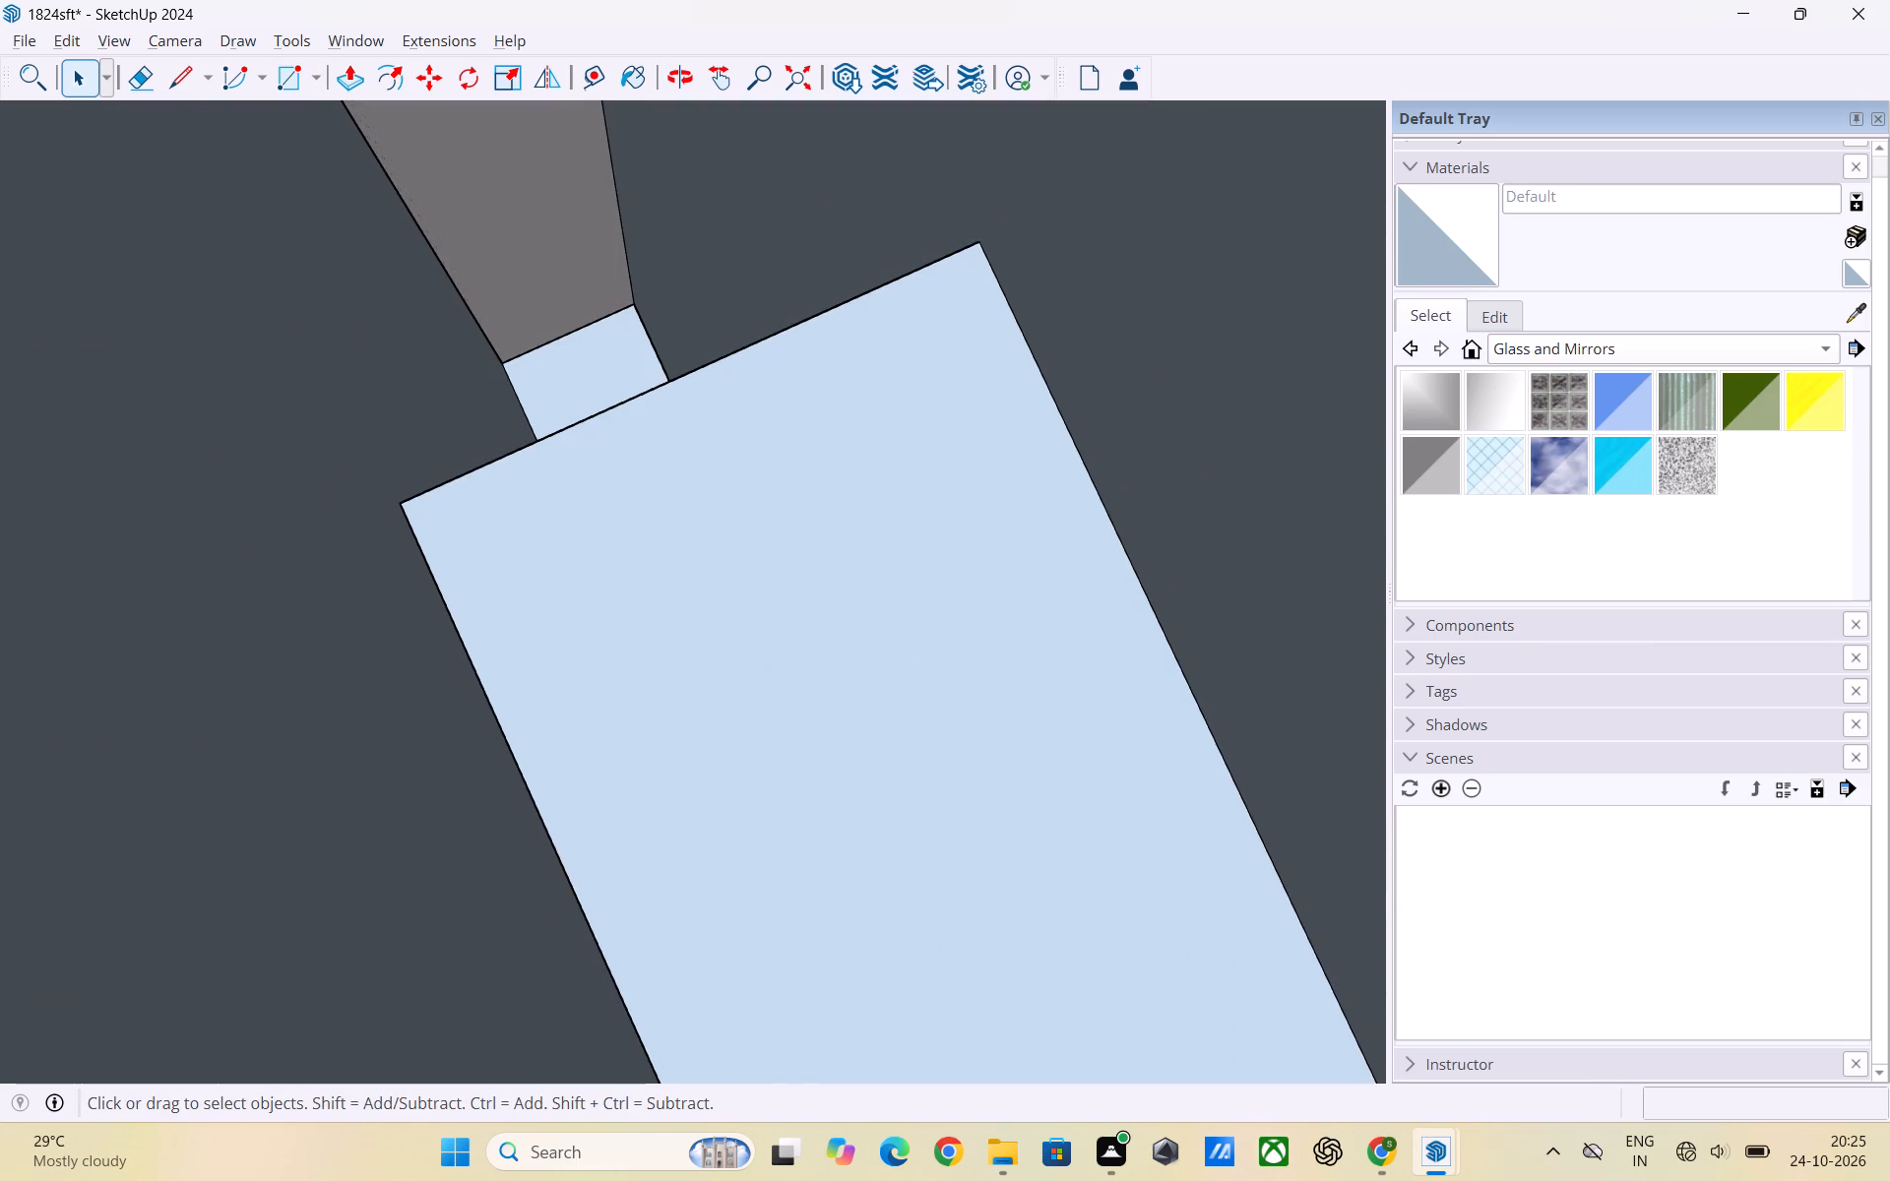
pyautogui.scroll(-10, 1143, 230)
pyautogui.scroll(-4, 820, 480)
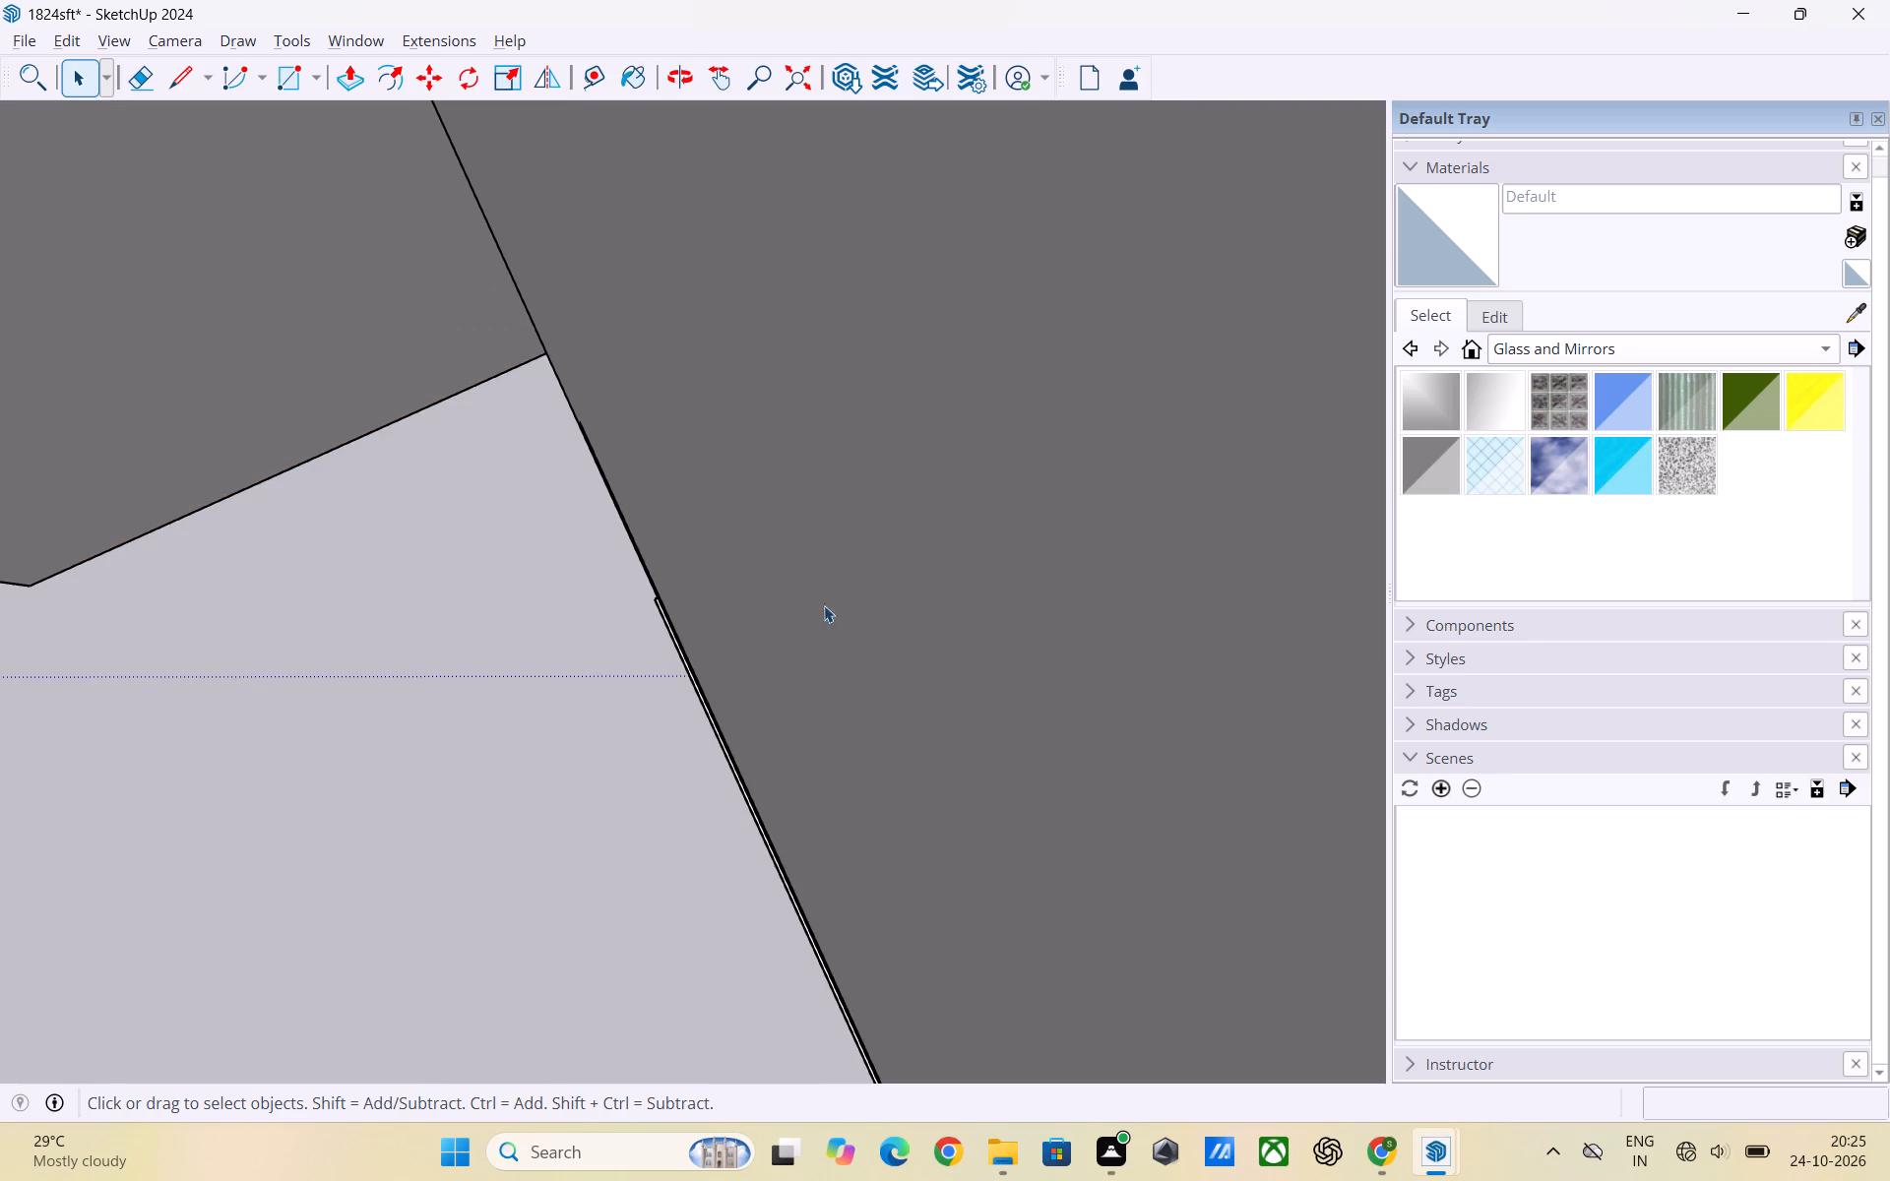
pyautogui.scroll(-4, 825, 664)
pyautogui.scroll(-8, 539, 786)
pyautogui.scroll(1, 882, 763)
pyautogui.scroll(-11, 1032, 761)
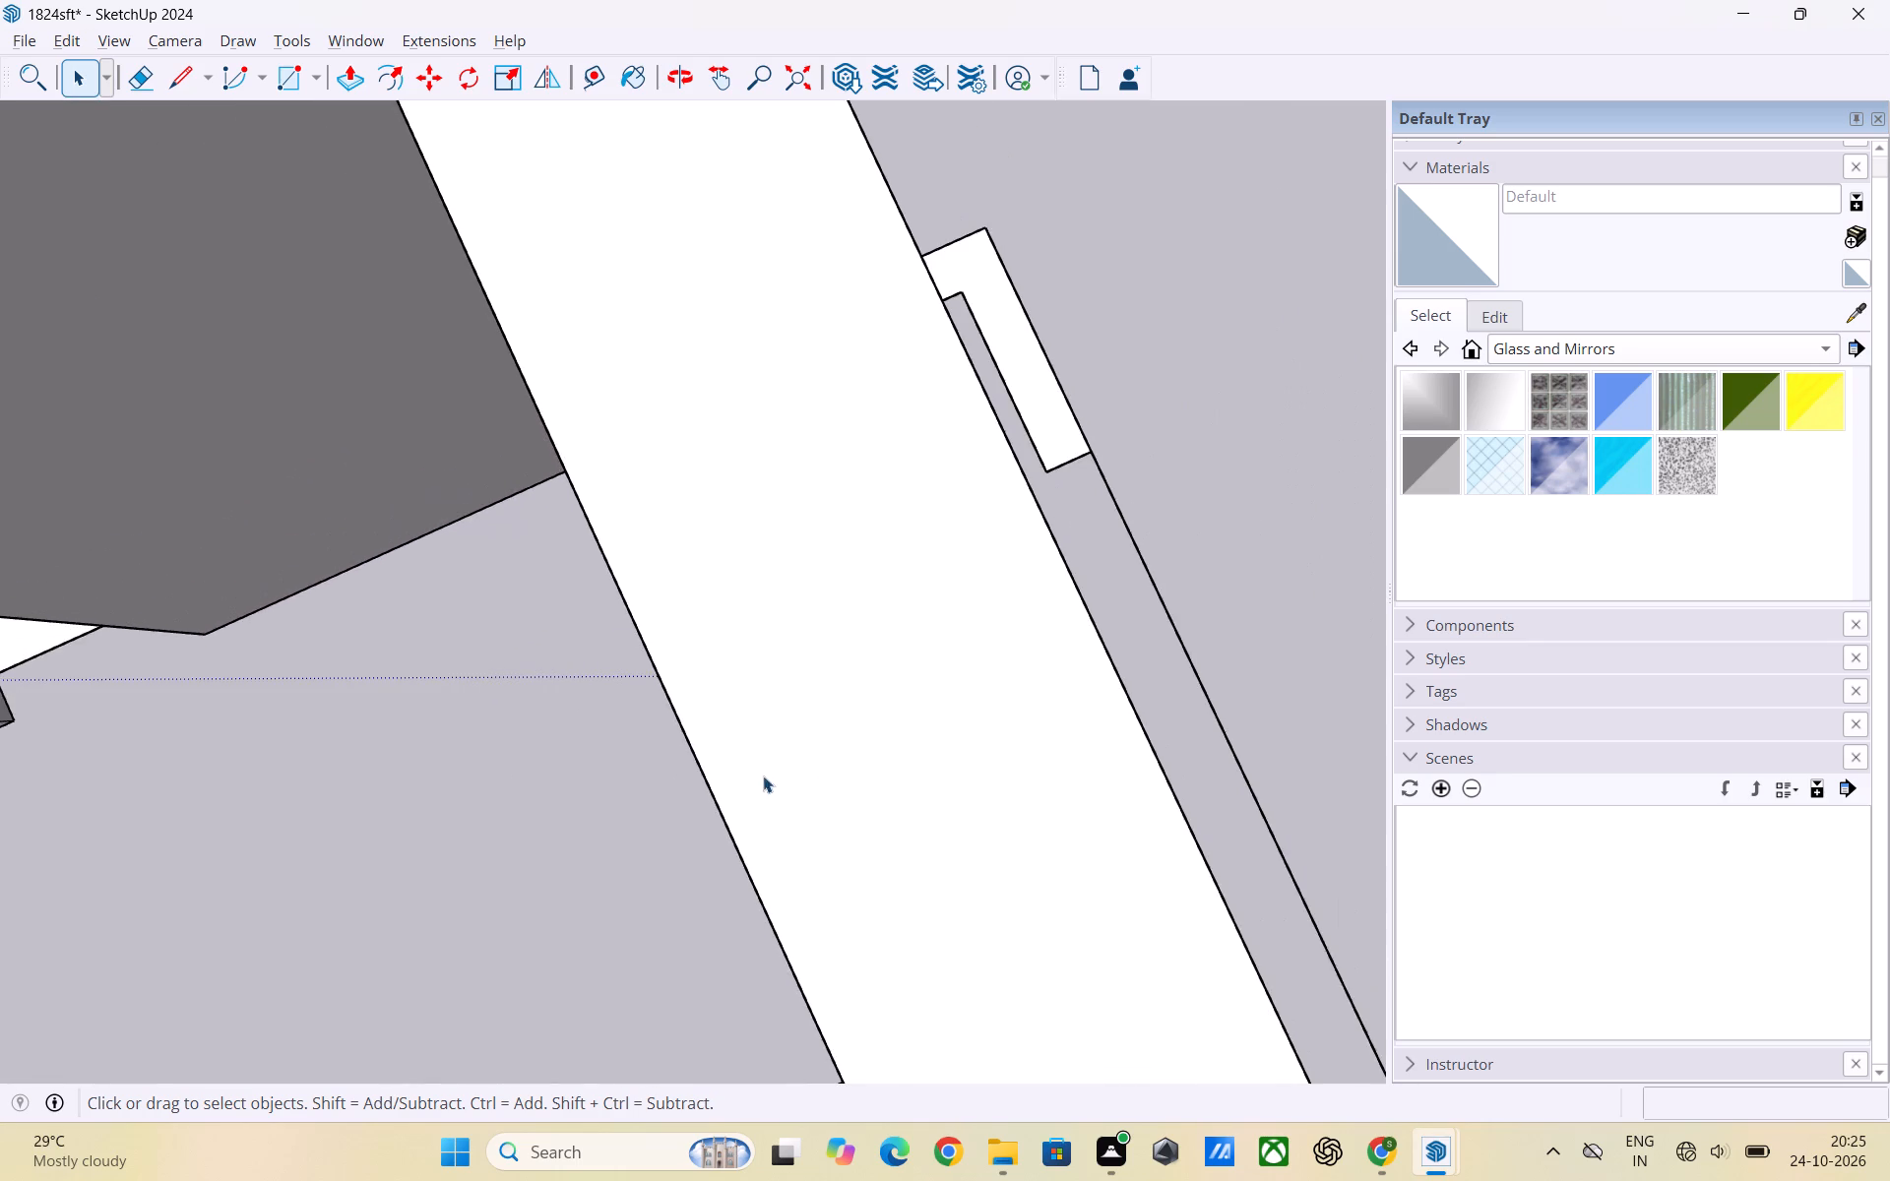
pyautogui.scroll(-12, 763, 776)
# Draw a rectangle of about 3' by 8 3/4" across the duct doorway's threshold, between opposite corners of the wall opening.
pyautogui.moveTo(832, 777); pyautogui.dragTo(1006, 568, button='middle')
pyautogui.scroll(3, 872, 646)
pyautogui.moveTo(838, 681); pyautogui.dragTo(1107, 729, button='middle')
pyautogui.scroll(5, 1045, 745)
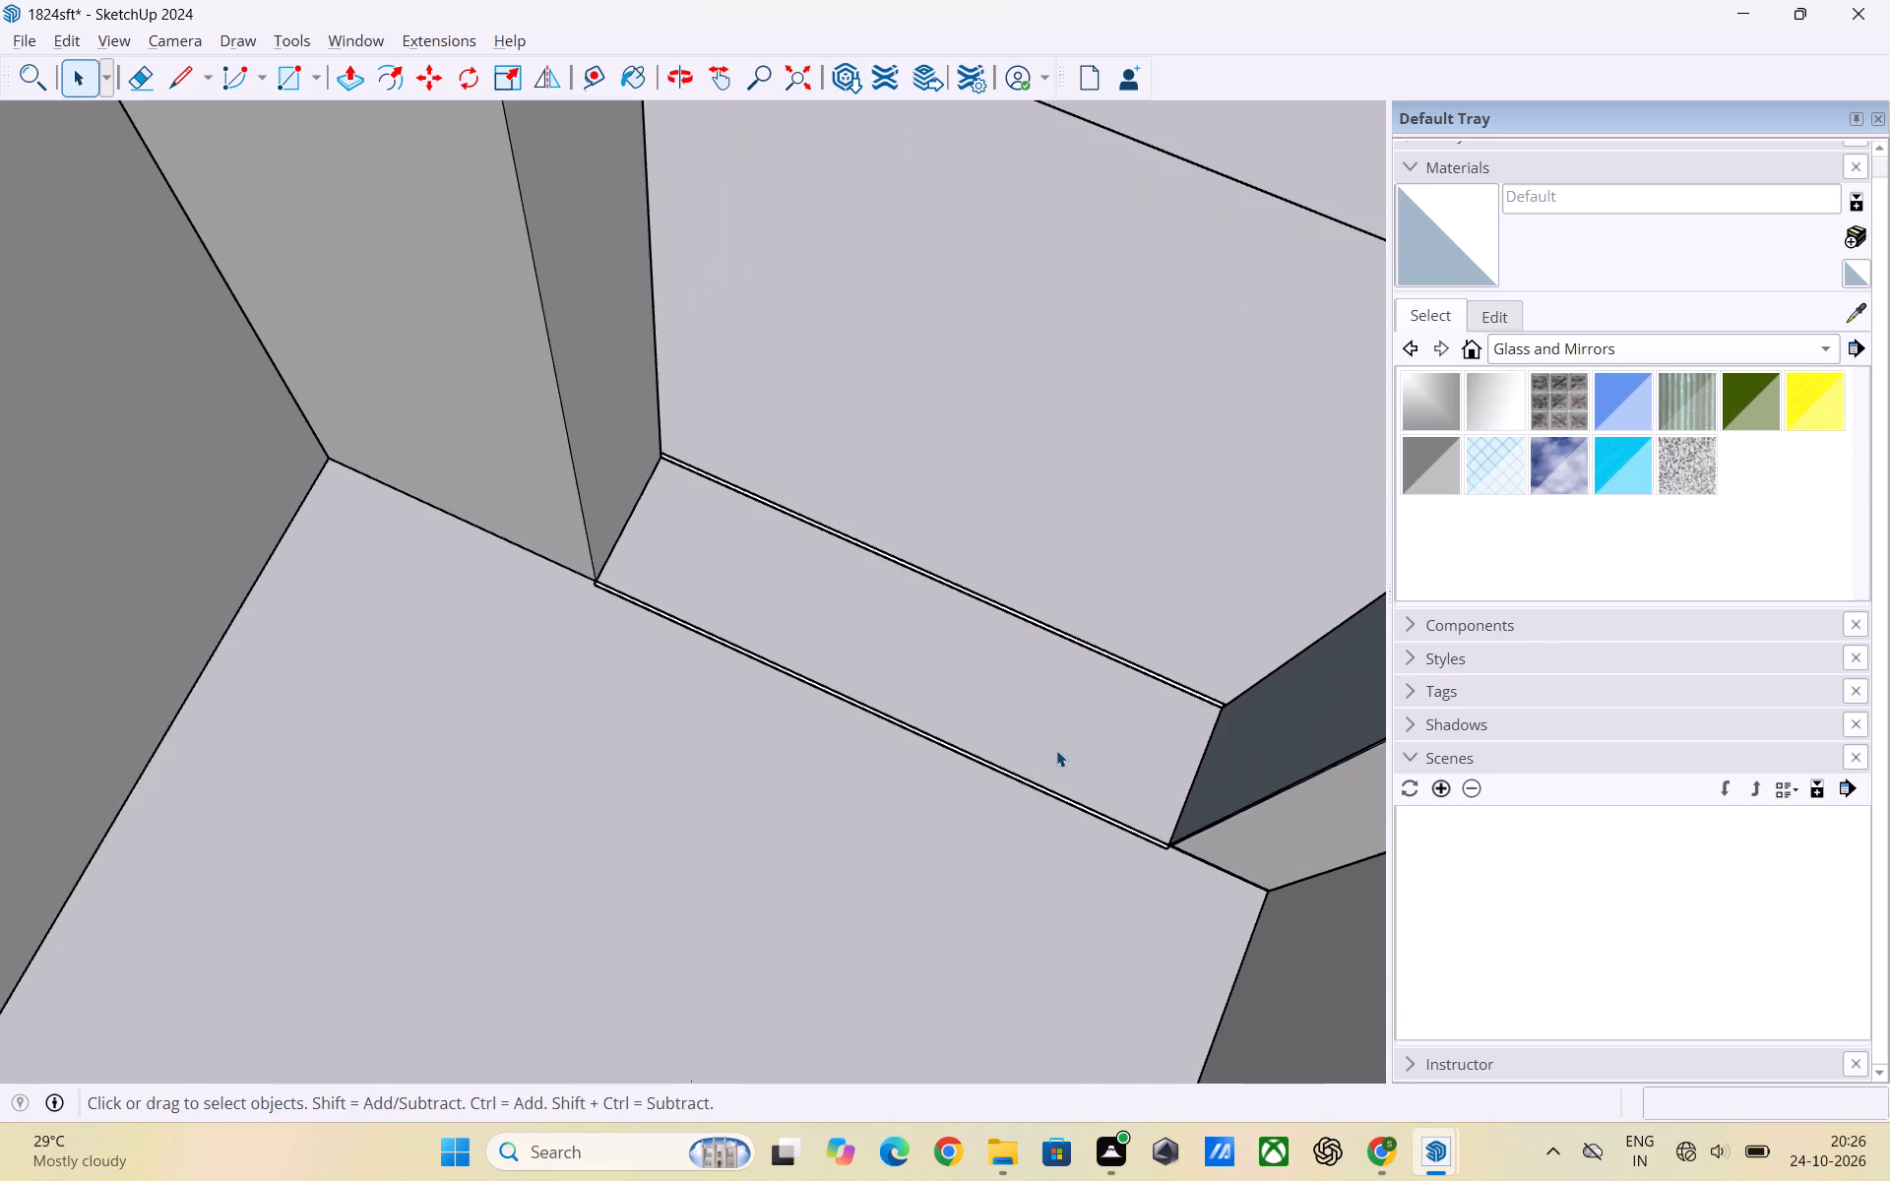
pyautogui.moveTo(1056, 750); pyautogui.dragTo(771, 779, button='middle')
pyautogui.scroll(2, 948, 792)
pyautogui.moveTo(1030, 826); pyautogui.dragTo(912, 858, button='middle')
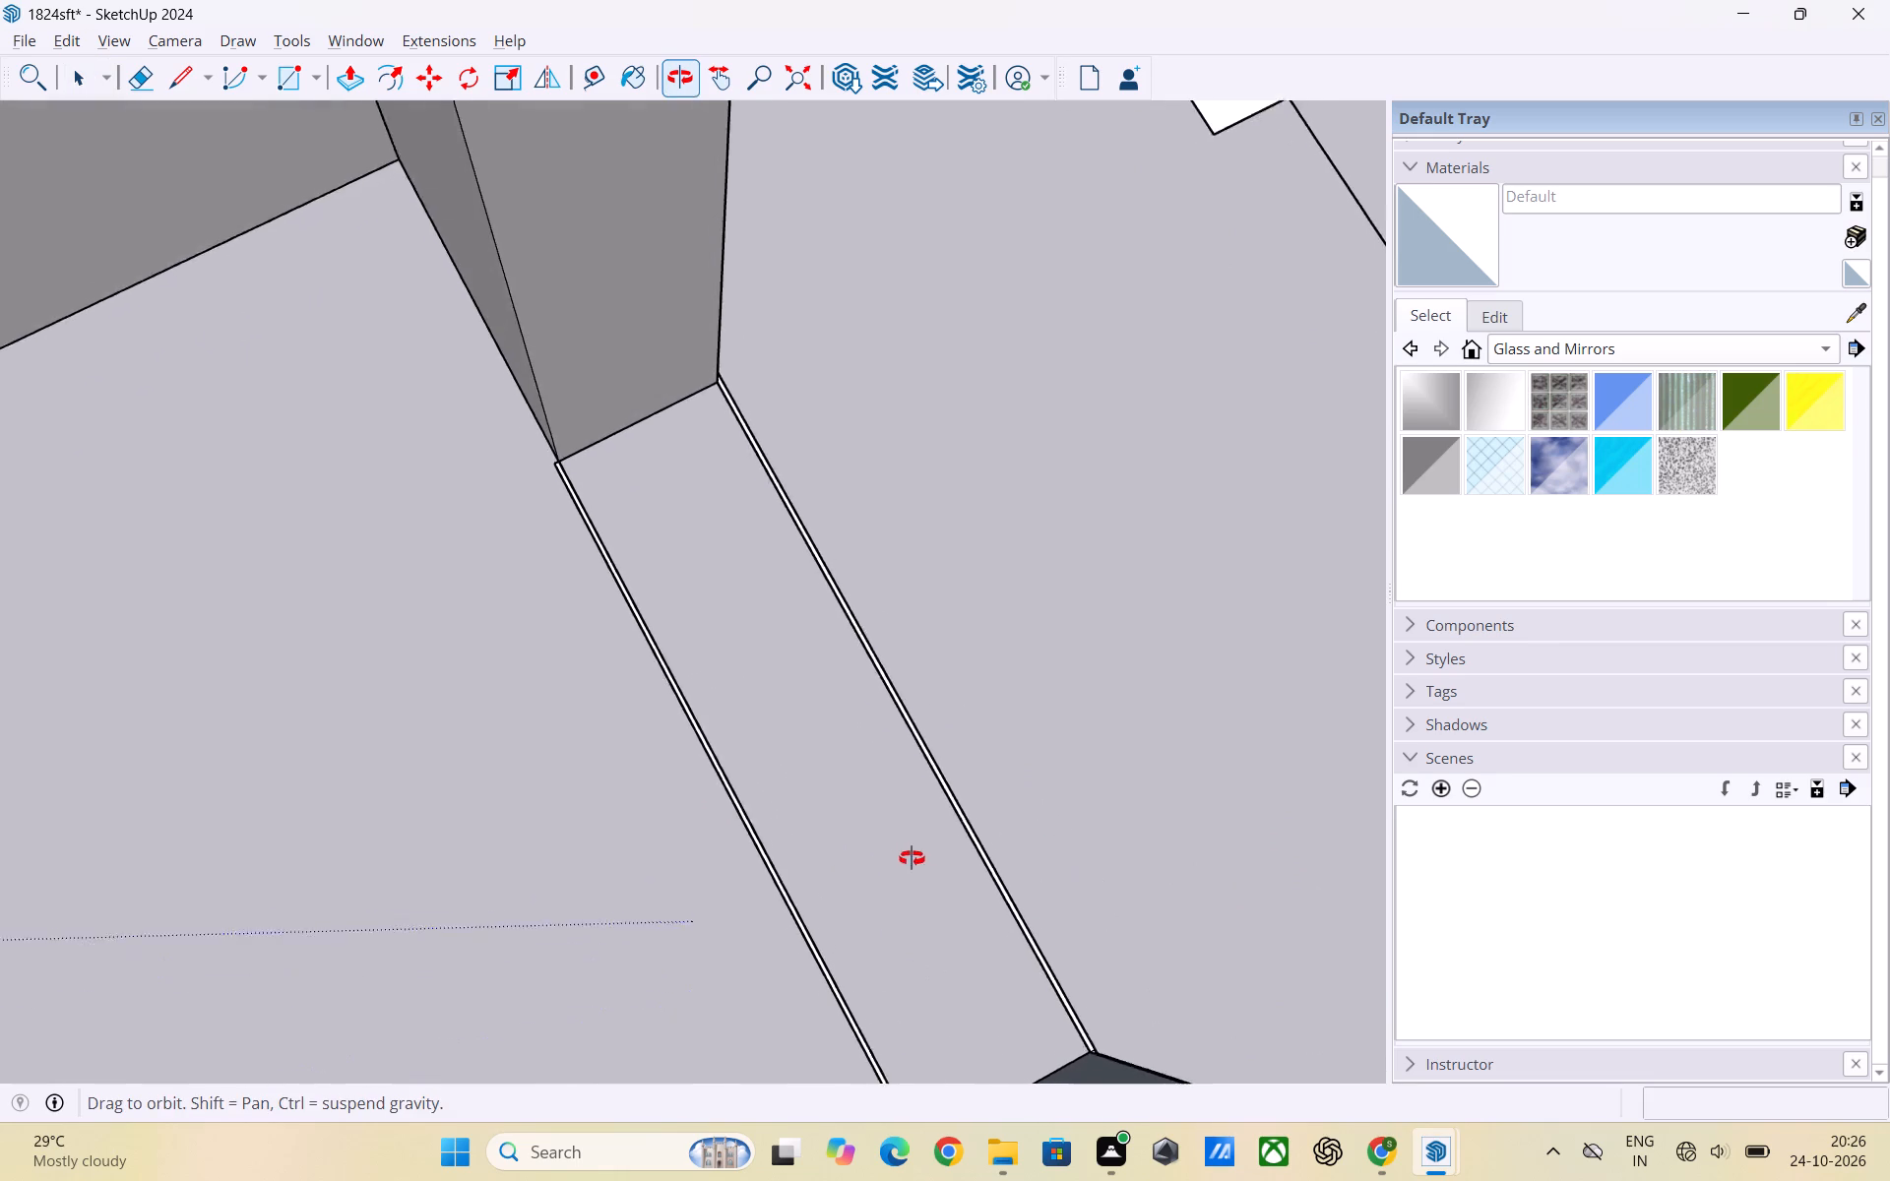
pyautogui.moveTo(912, 858); pyautogui.dragTo(867, 853, button='middle')
pyautogui.scroll(-1, 852, 840)
pyautogui.scroll(-3, 740, 611)
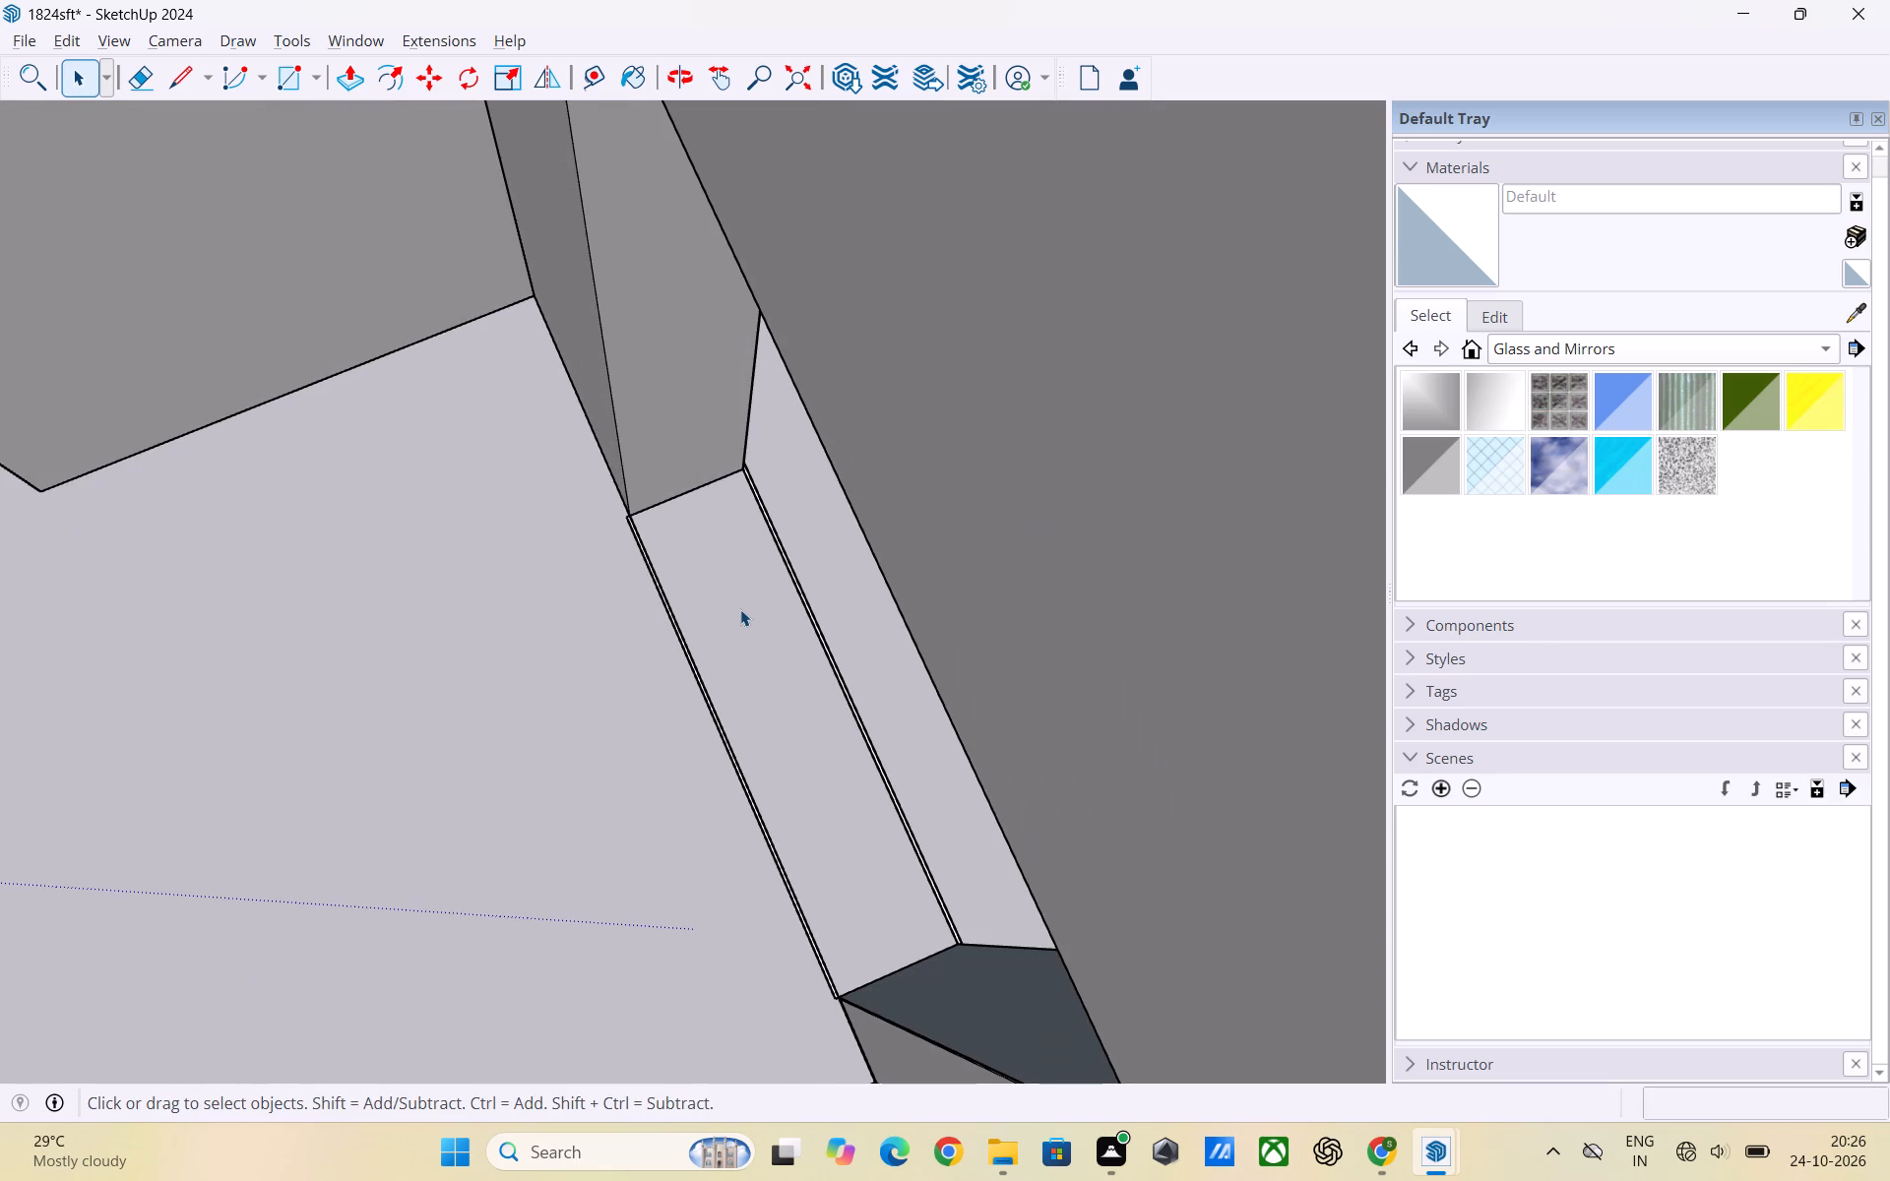
pyautogui.press('r')
pyautogui.click(631, 513)
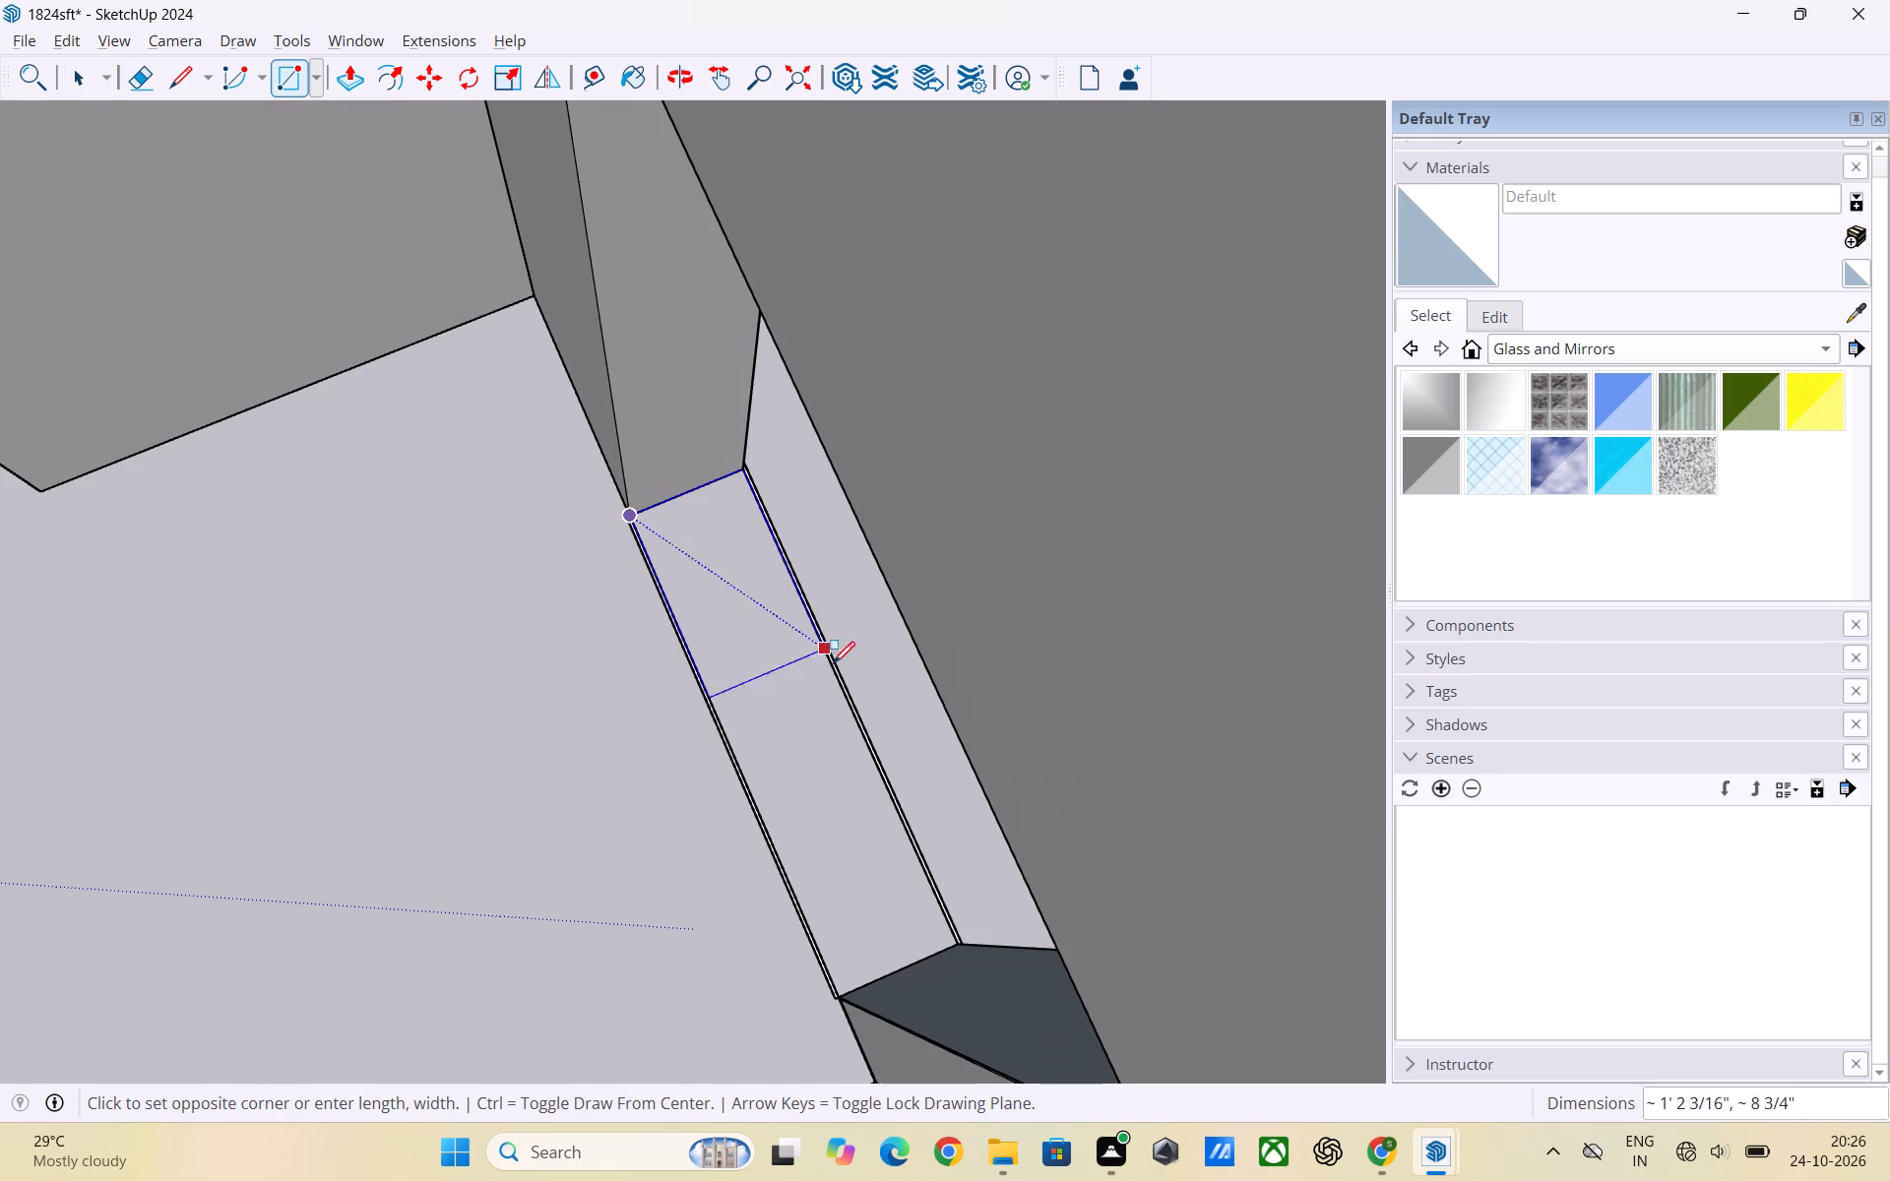
pyautogui.click(960, 948)
pyautogui.press('space')
# Push/Pull the rectangle on the duct doorway's threshold up about 5' 11 7/8" to fill the opening up to its top edge.
pyautogui.scroll(-2, 535, 919)
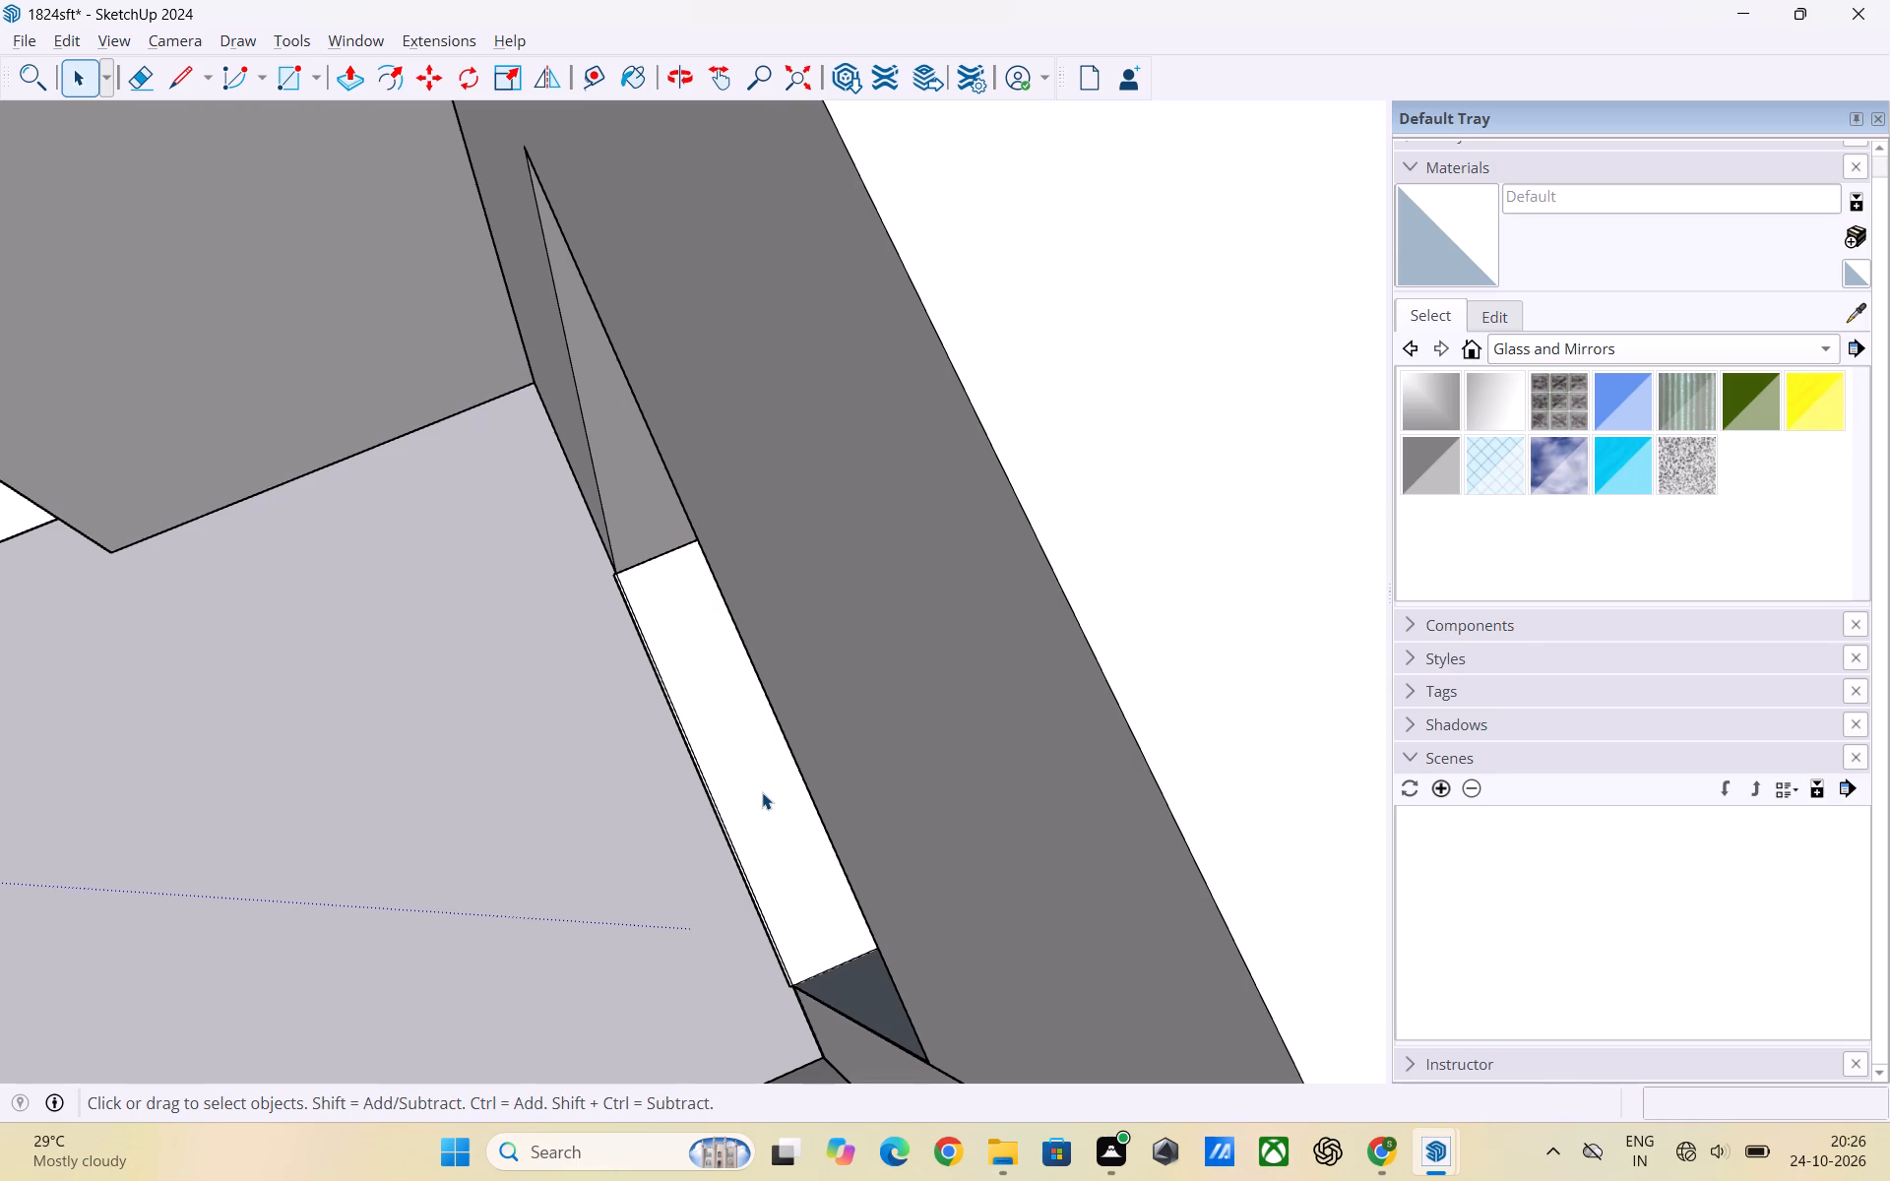
pyautogui.doubleClick(762, 792)
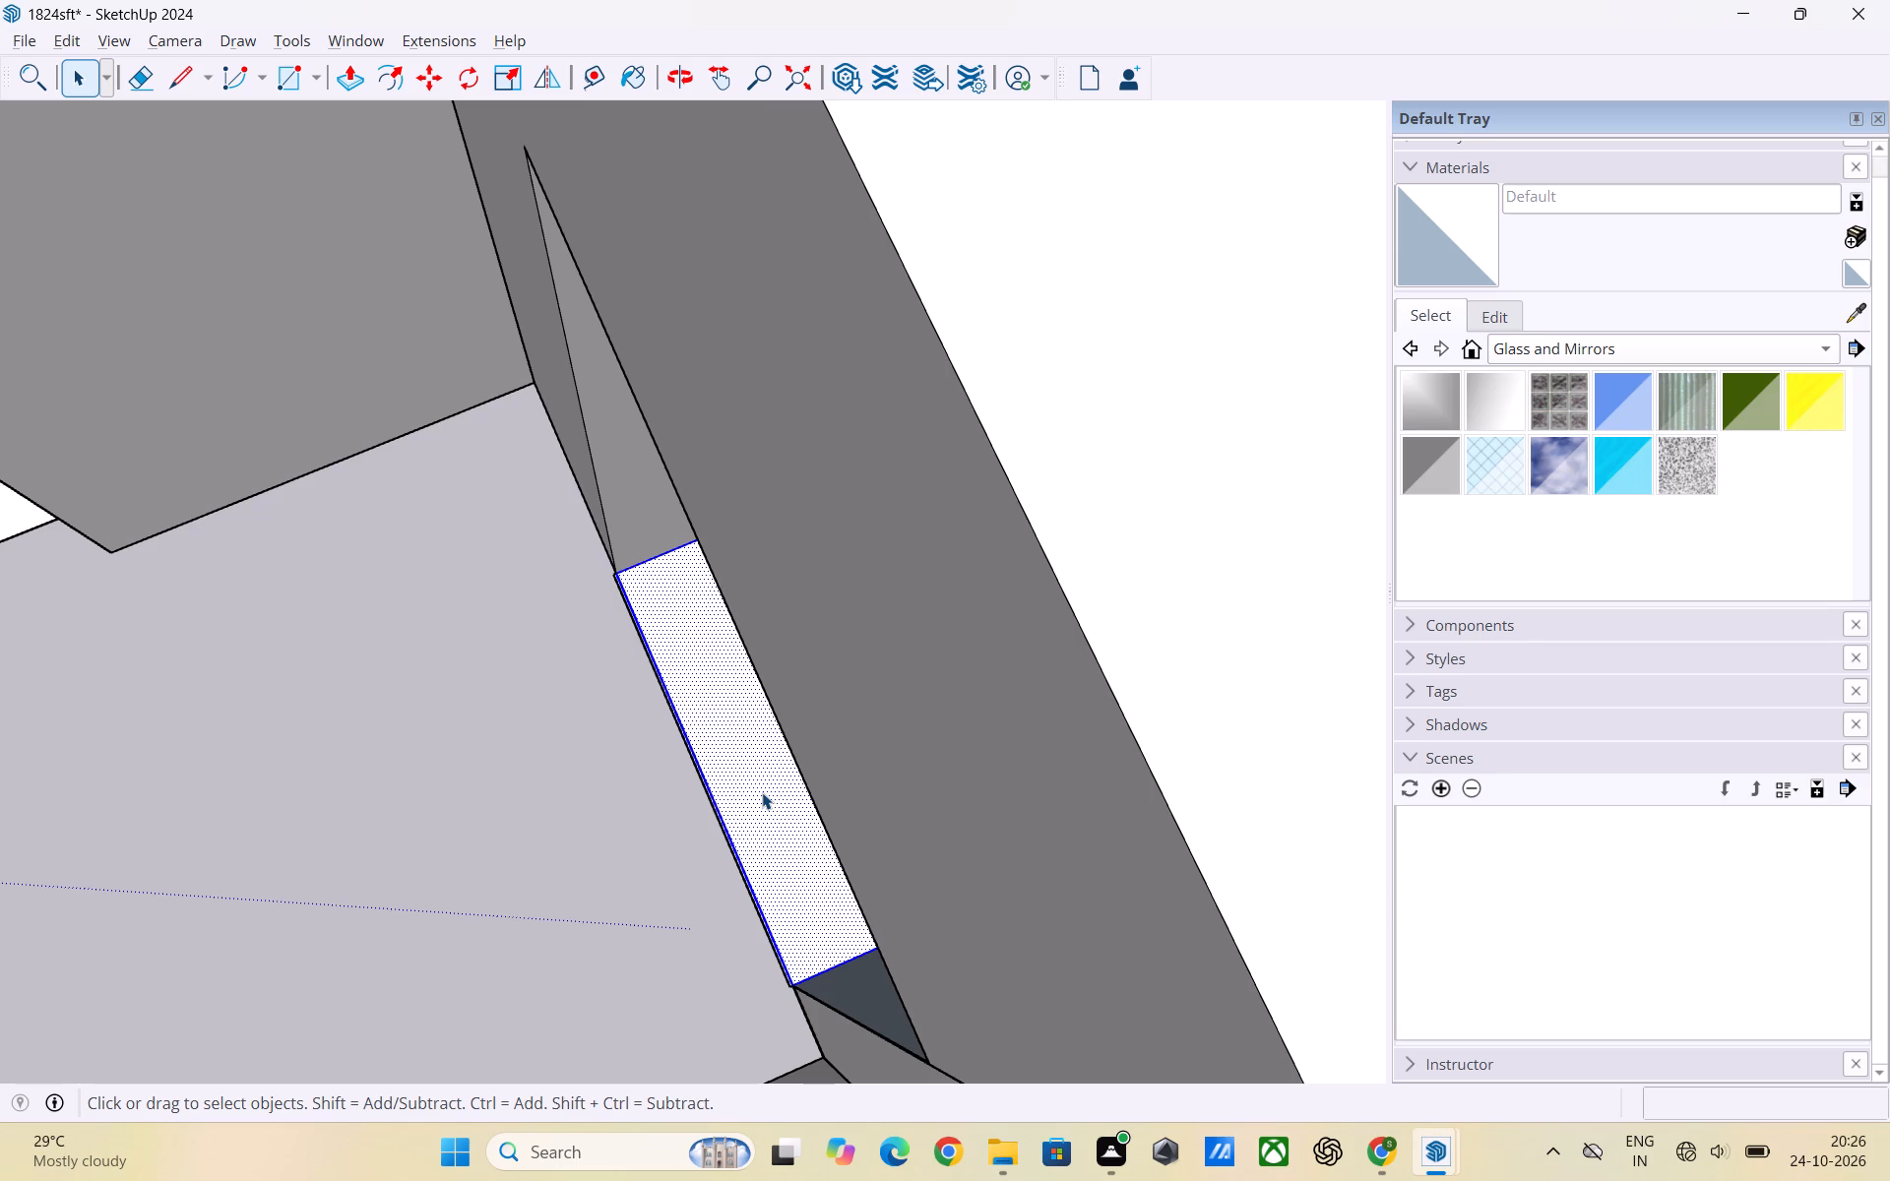
pyautogui.press('p')
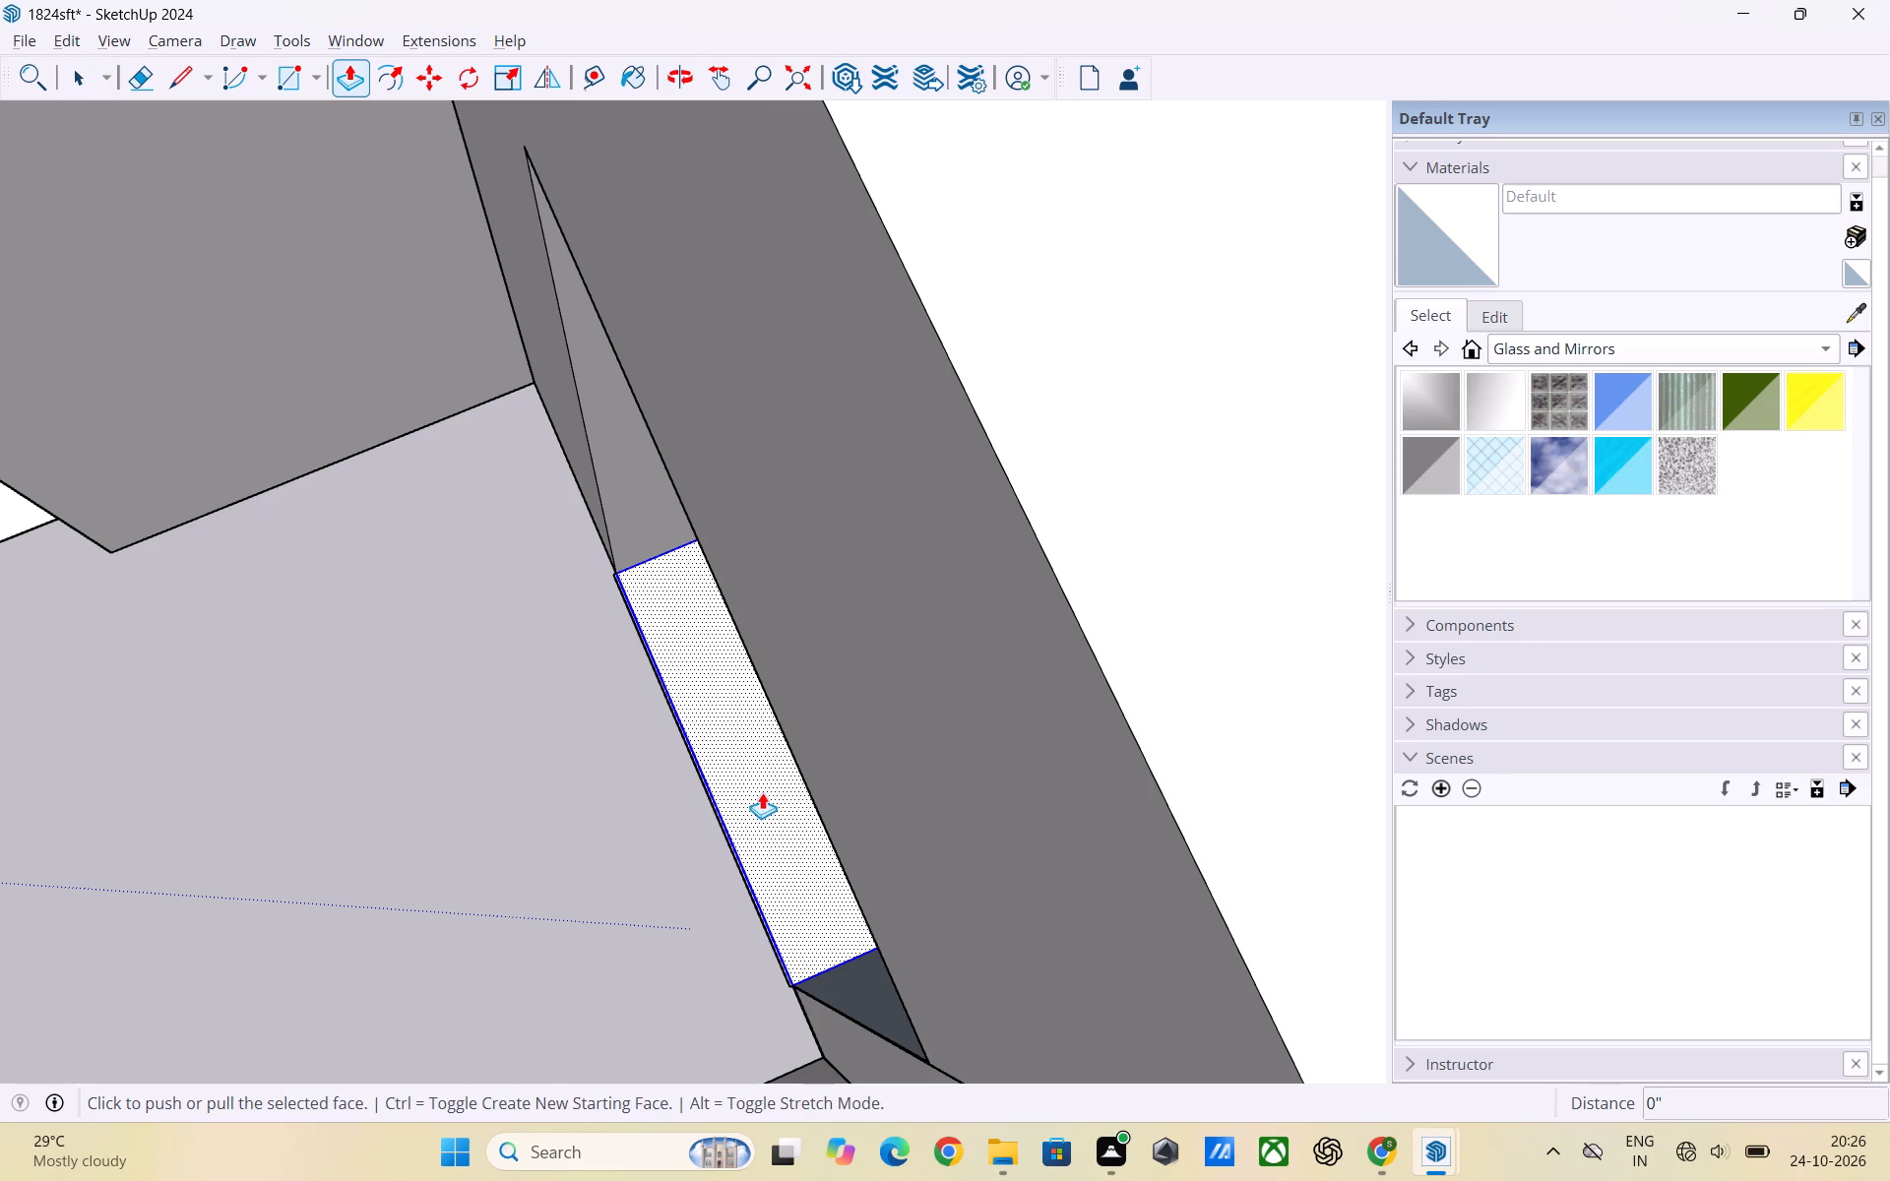
pyautogui.click(762, 792)
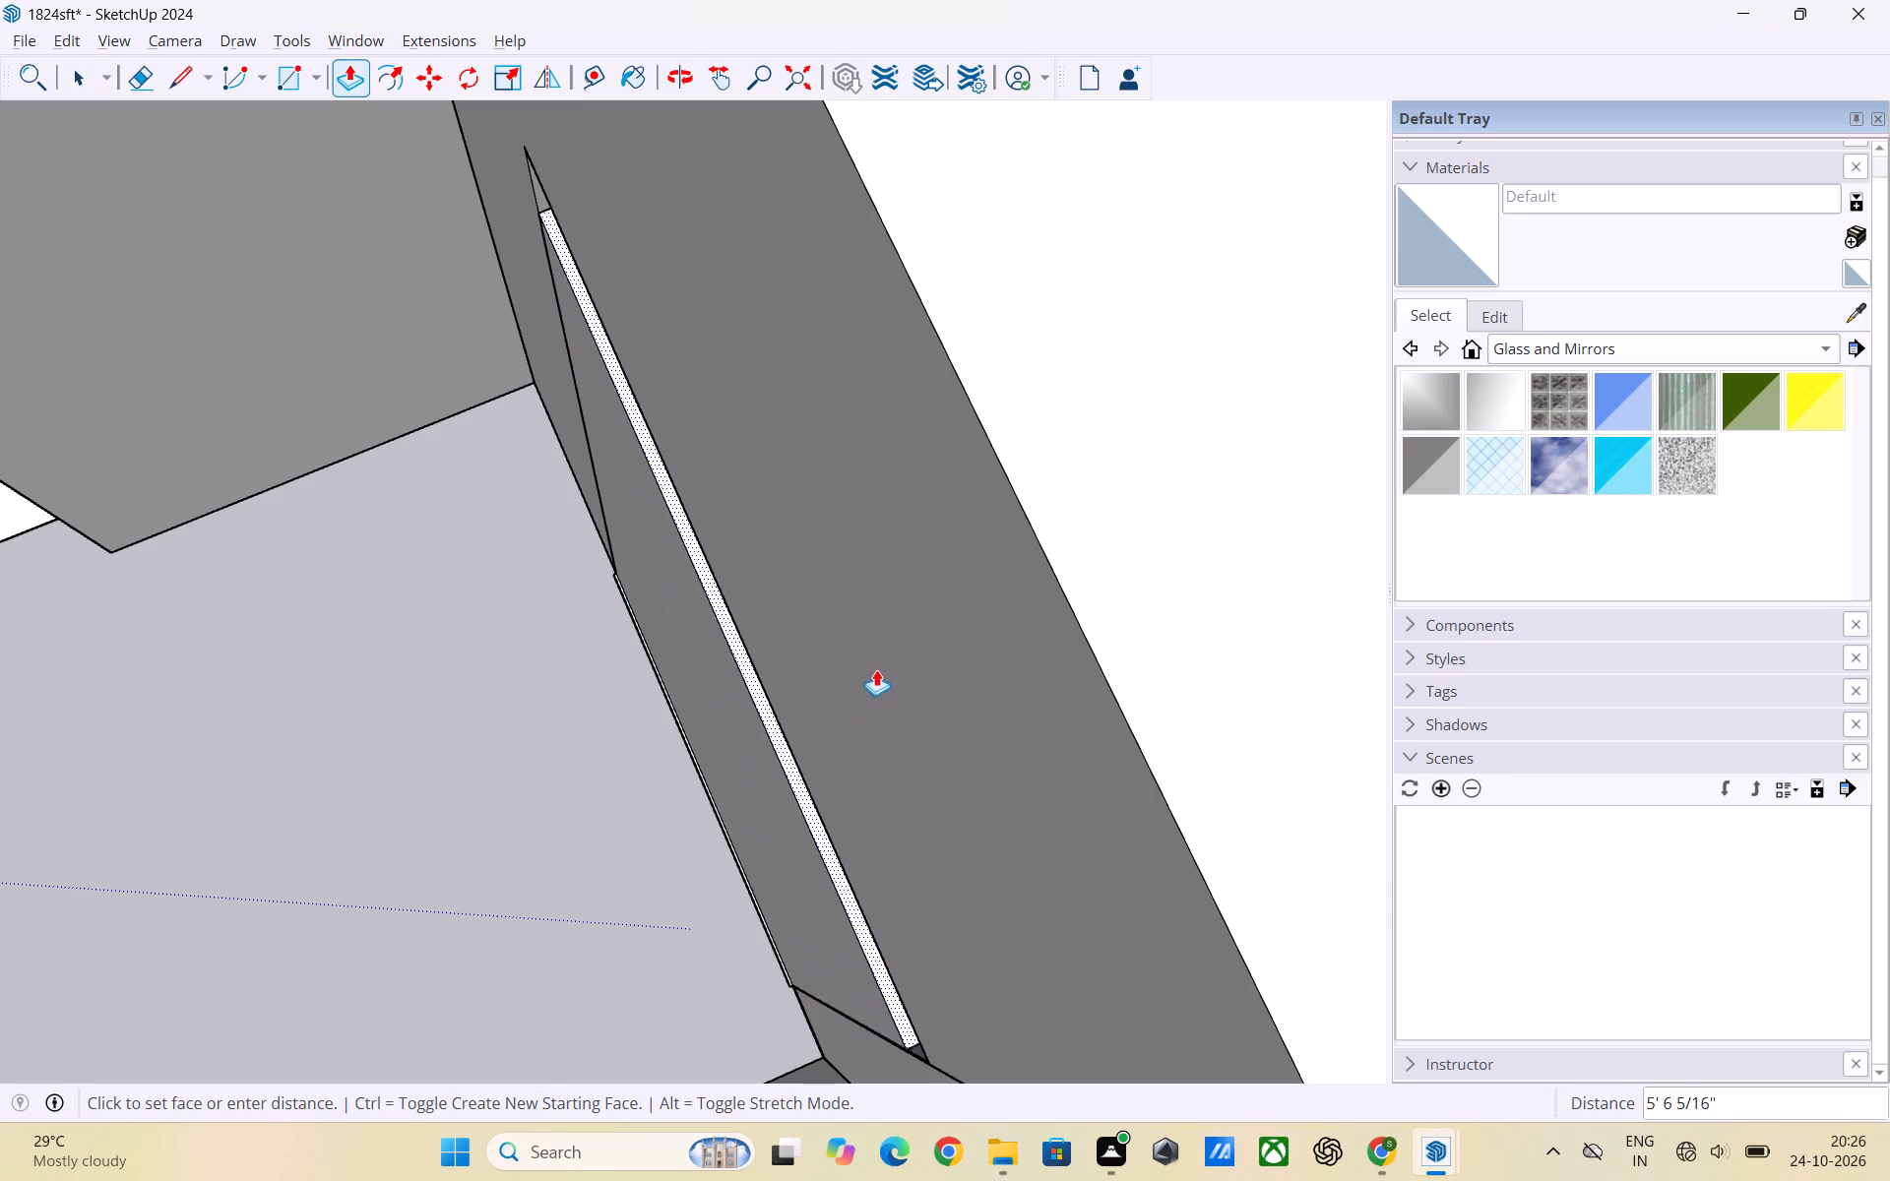
pyautogui.click(882, 637)
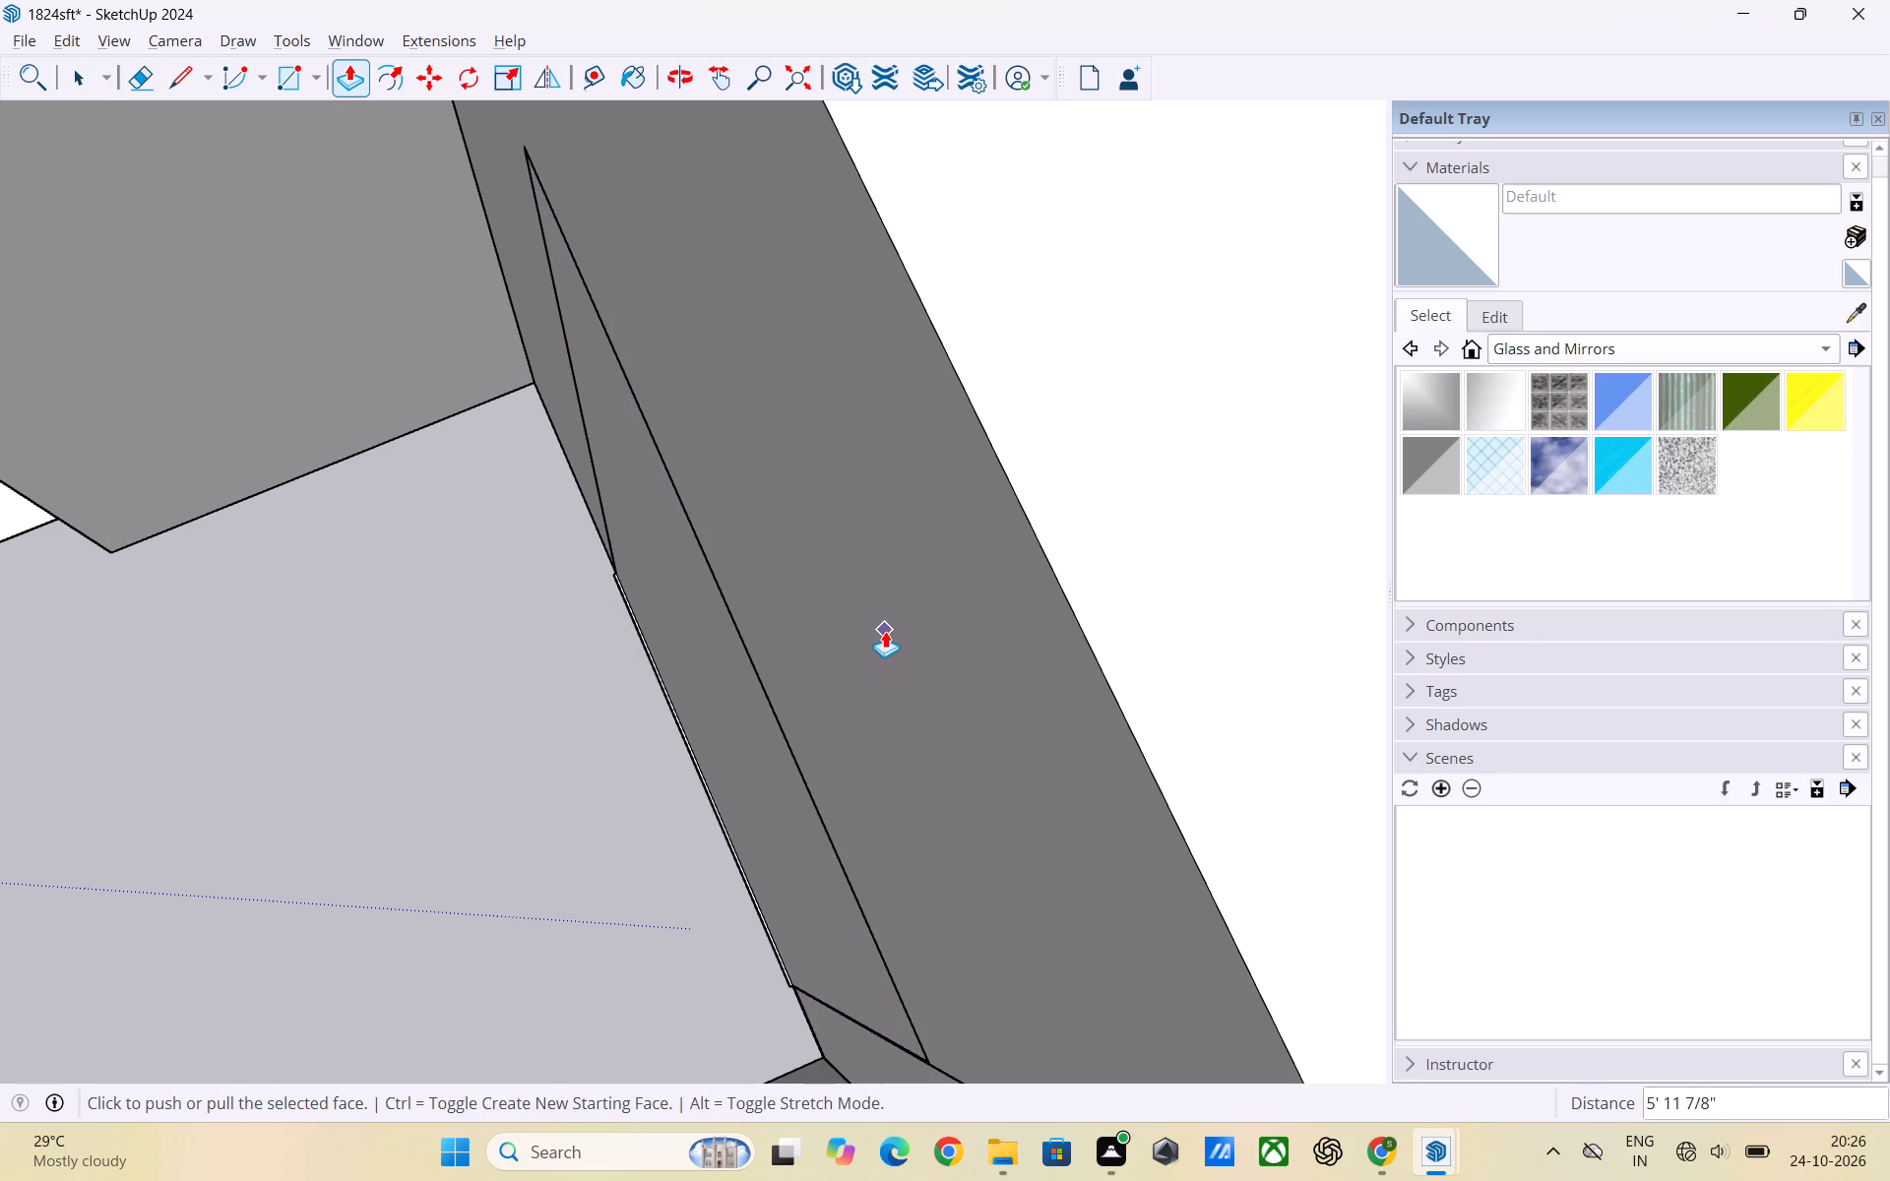
pyautogui.press('space')
pyautogui.click(585, 705)
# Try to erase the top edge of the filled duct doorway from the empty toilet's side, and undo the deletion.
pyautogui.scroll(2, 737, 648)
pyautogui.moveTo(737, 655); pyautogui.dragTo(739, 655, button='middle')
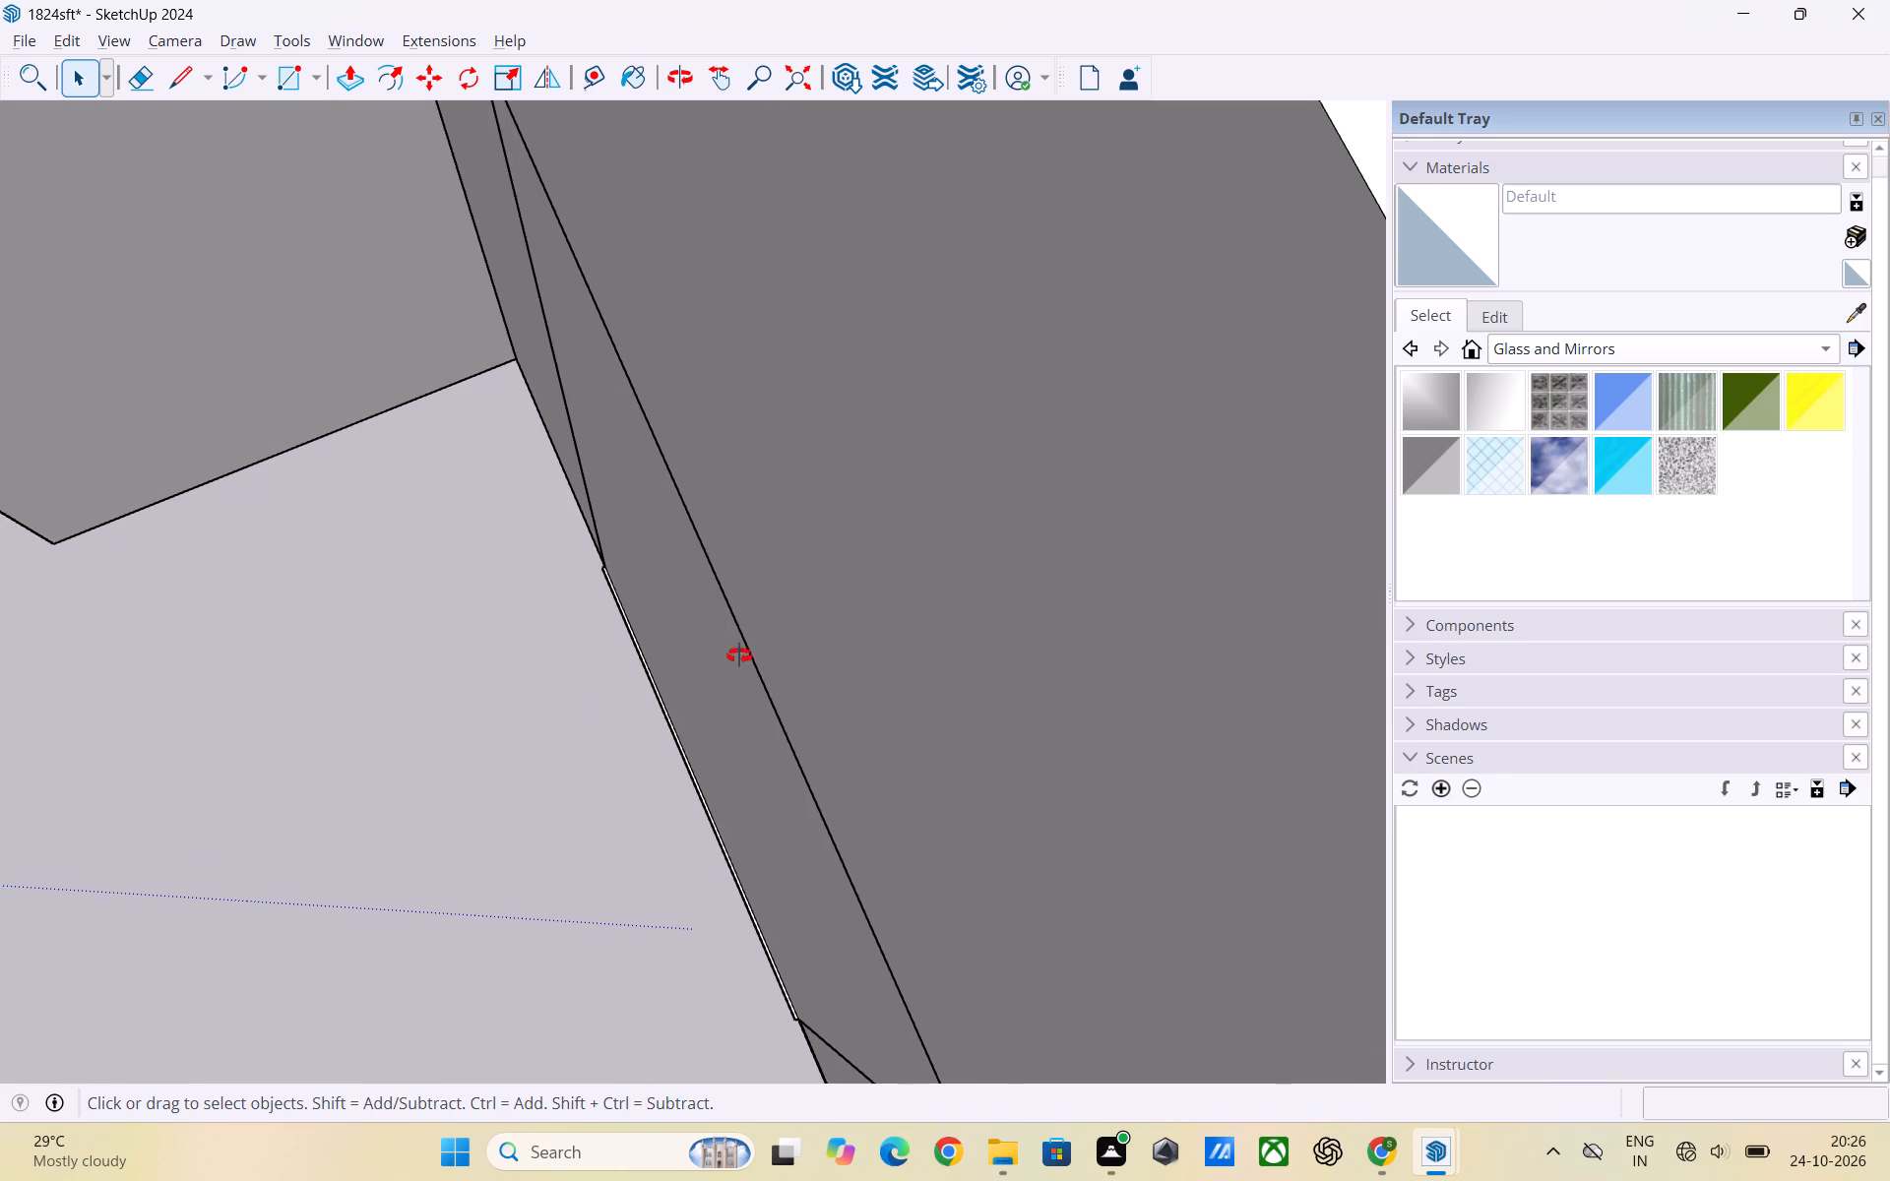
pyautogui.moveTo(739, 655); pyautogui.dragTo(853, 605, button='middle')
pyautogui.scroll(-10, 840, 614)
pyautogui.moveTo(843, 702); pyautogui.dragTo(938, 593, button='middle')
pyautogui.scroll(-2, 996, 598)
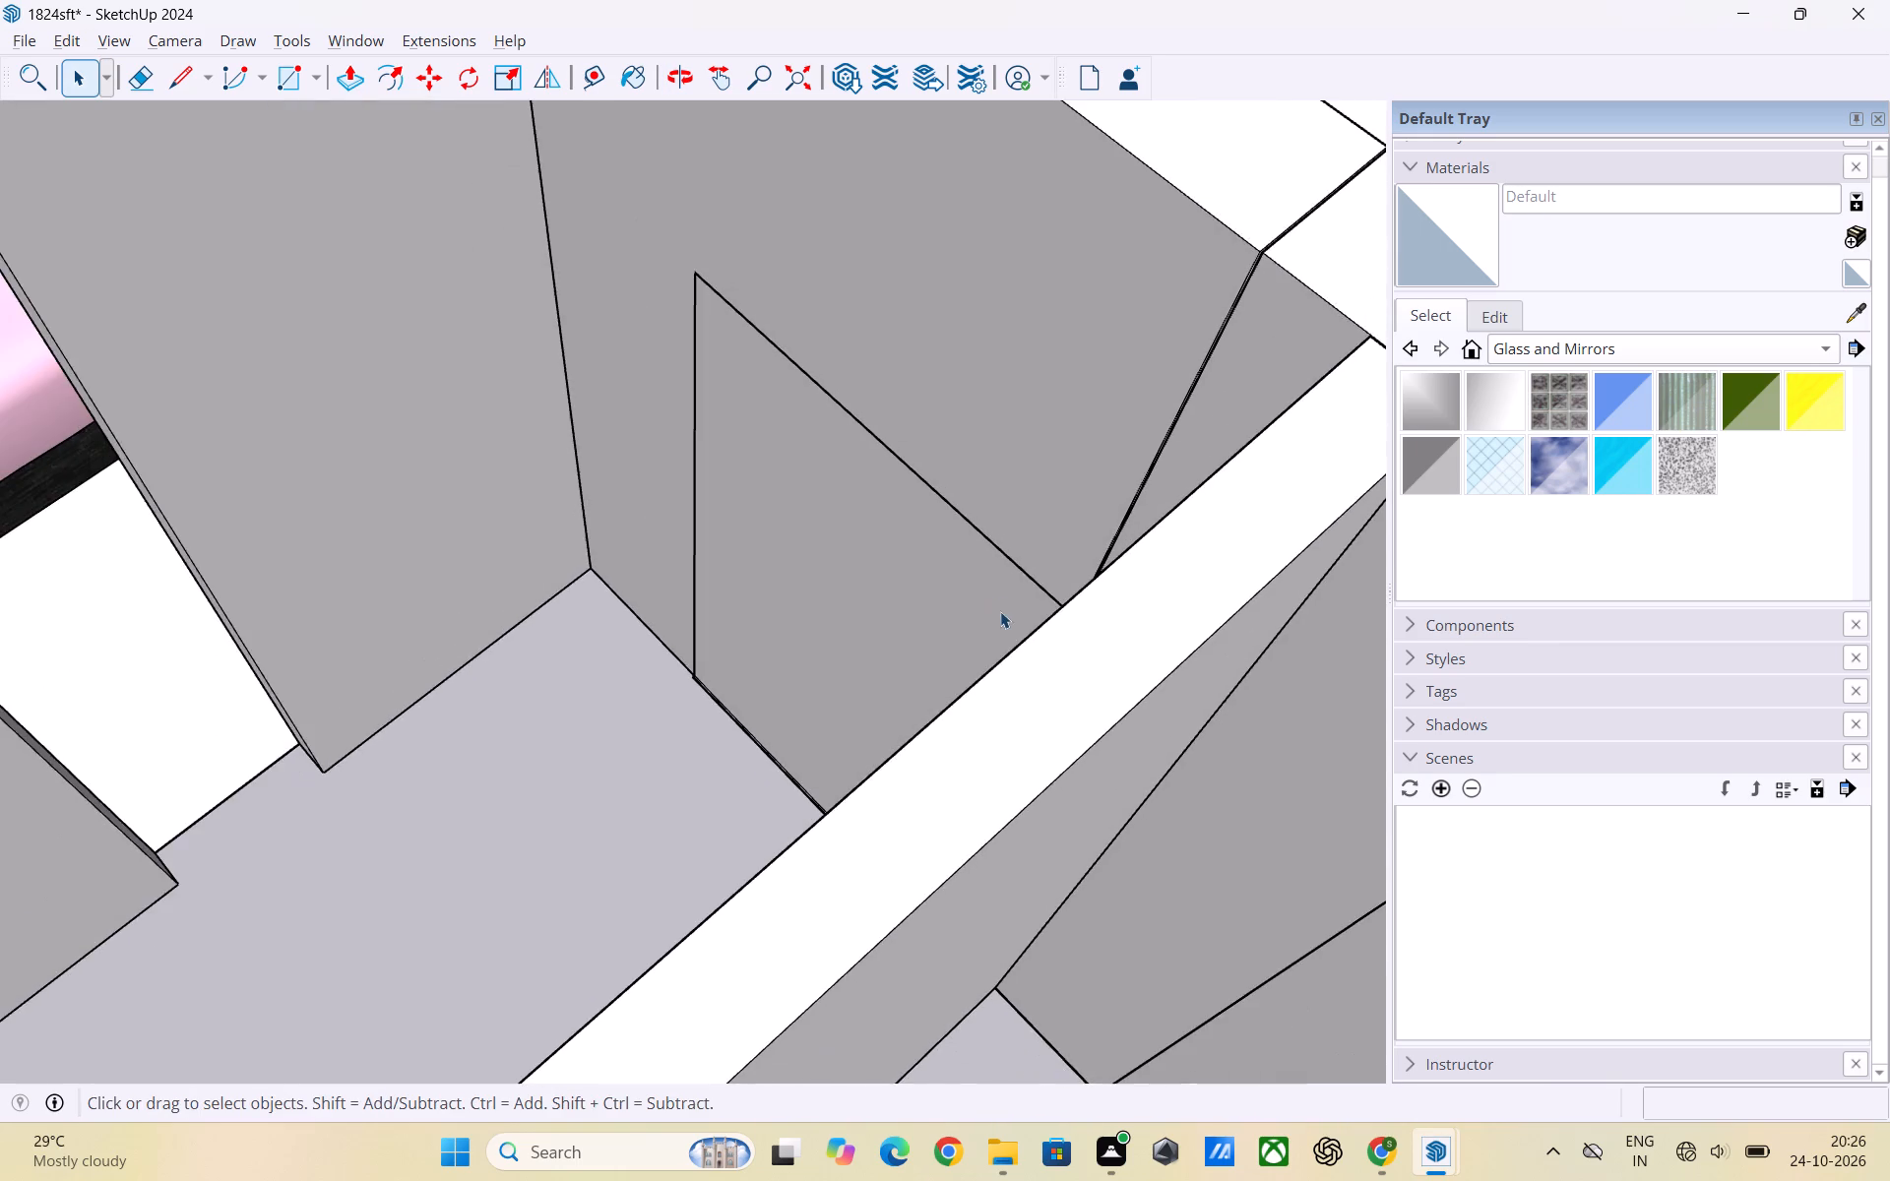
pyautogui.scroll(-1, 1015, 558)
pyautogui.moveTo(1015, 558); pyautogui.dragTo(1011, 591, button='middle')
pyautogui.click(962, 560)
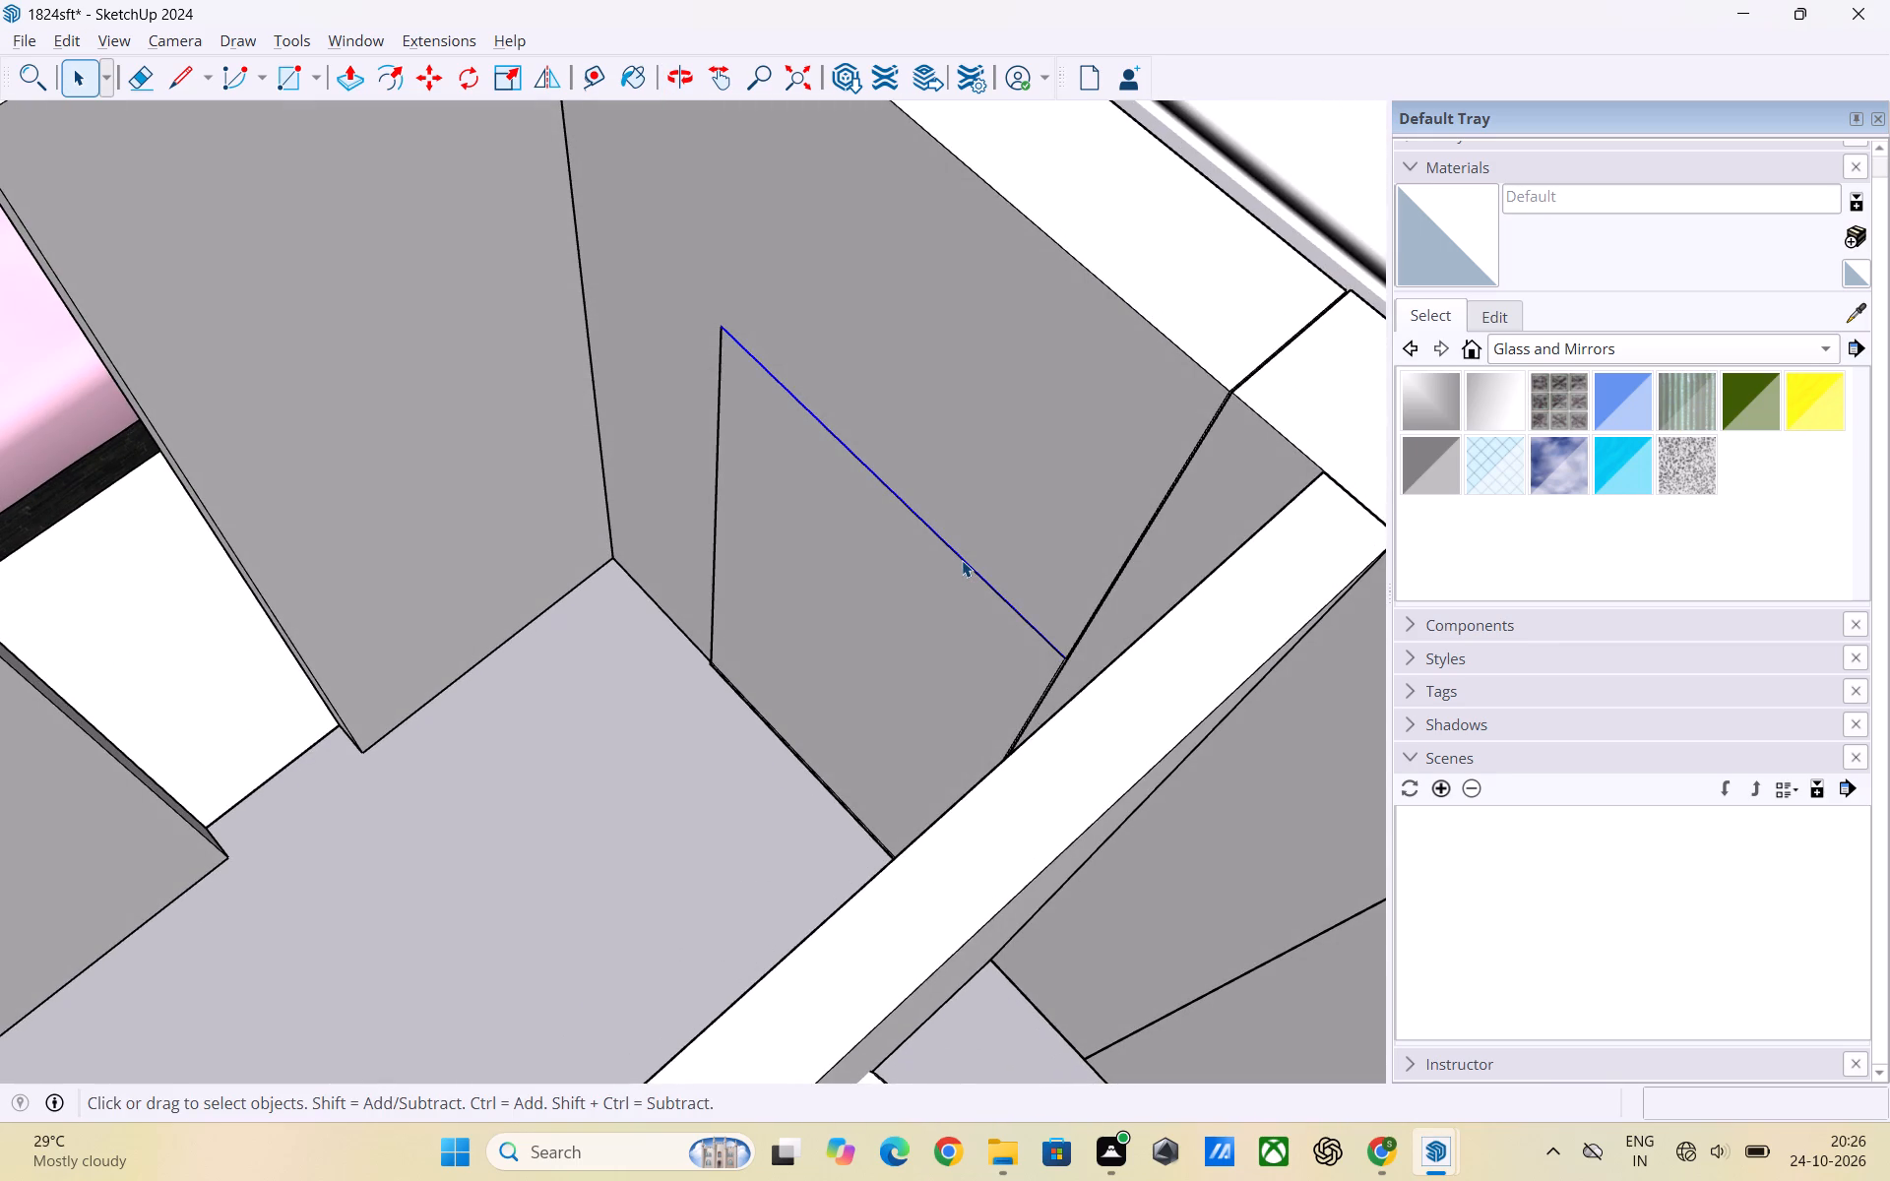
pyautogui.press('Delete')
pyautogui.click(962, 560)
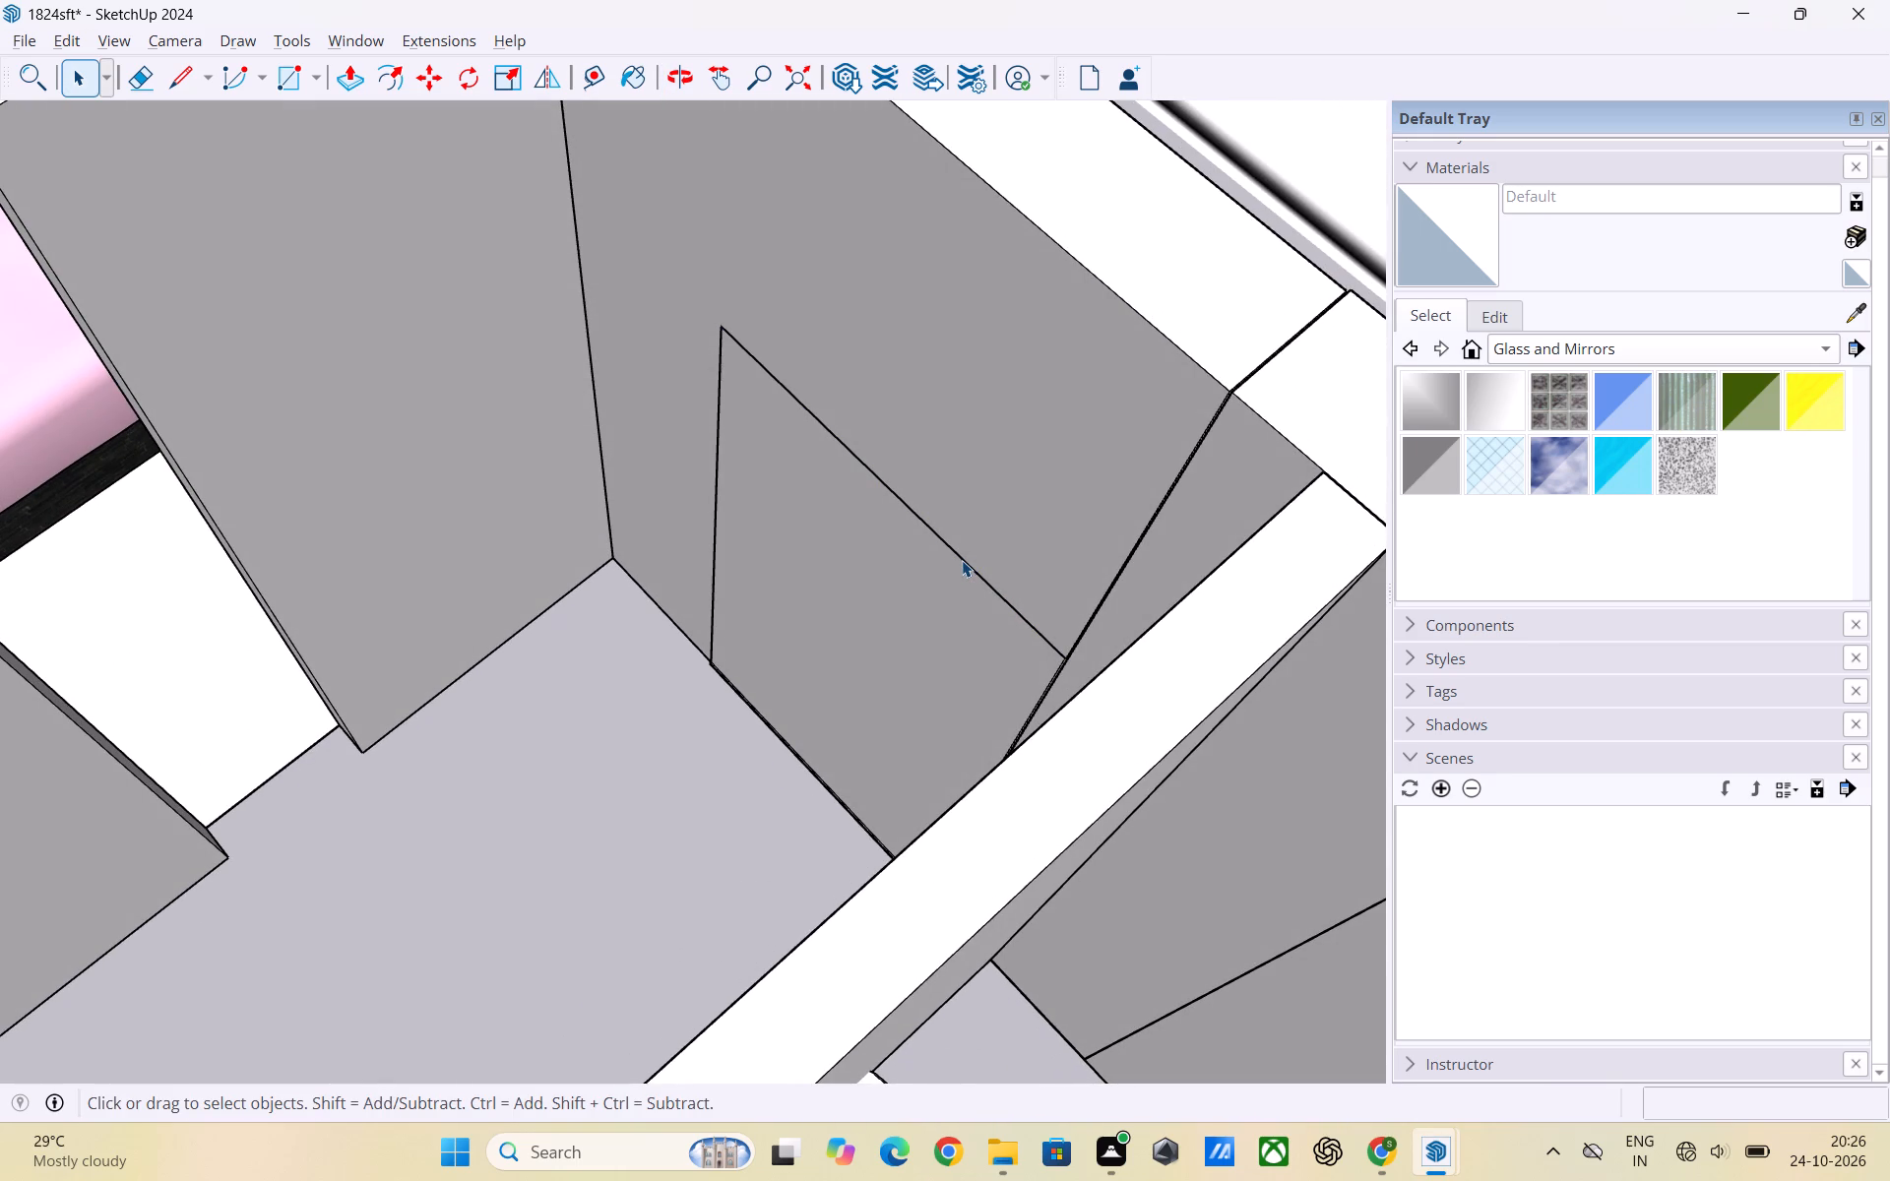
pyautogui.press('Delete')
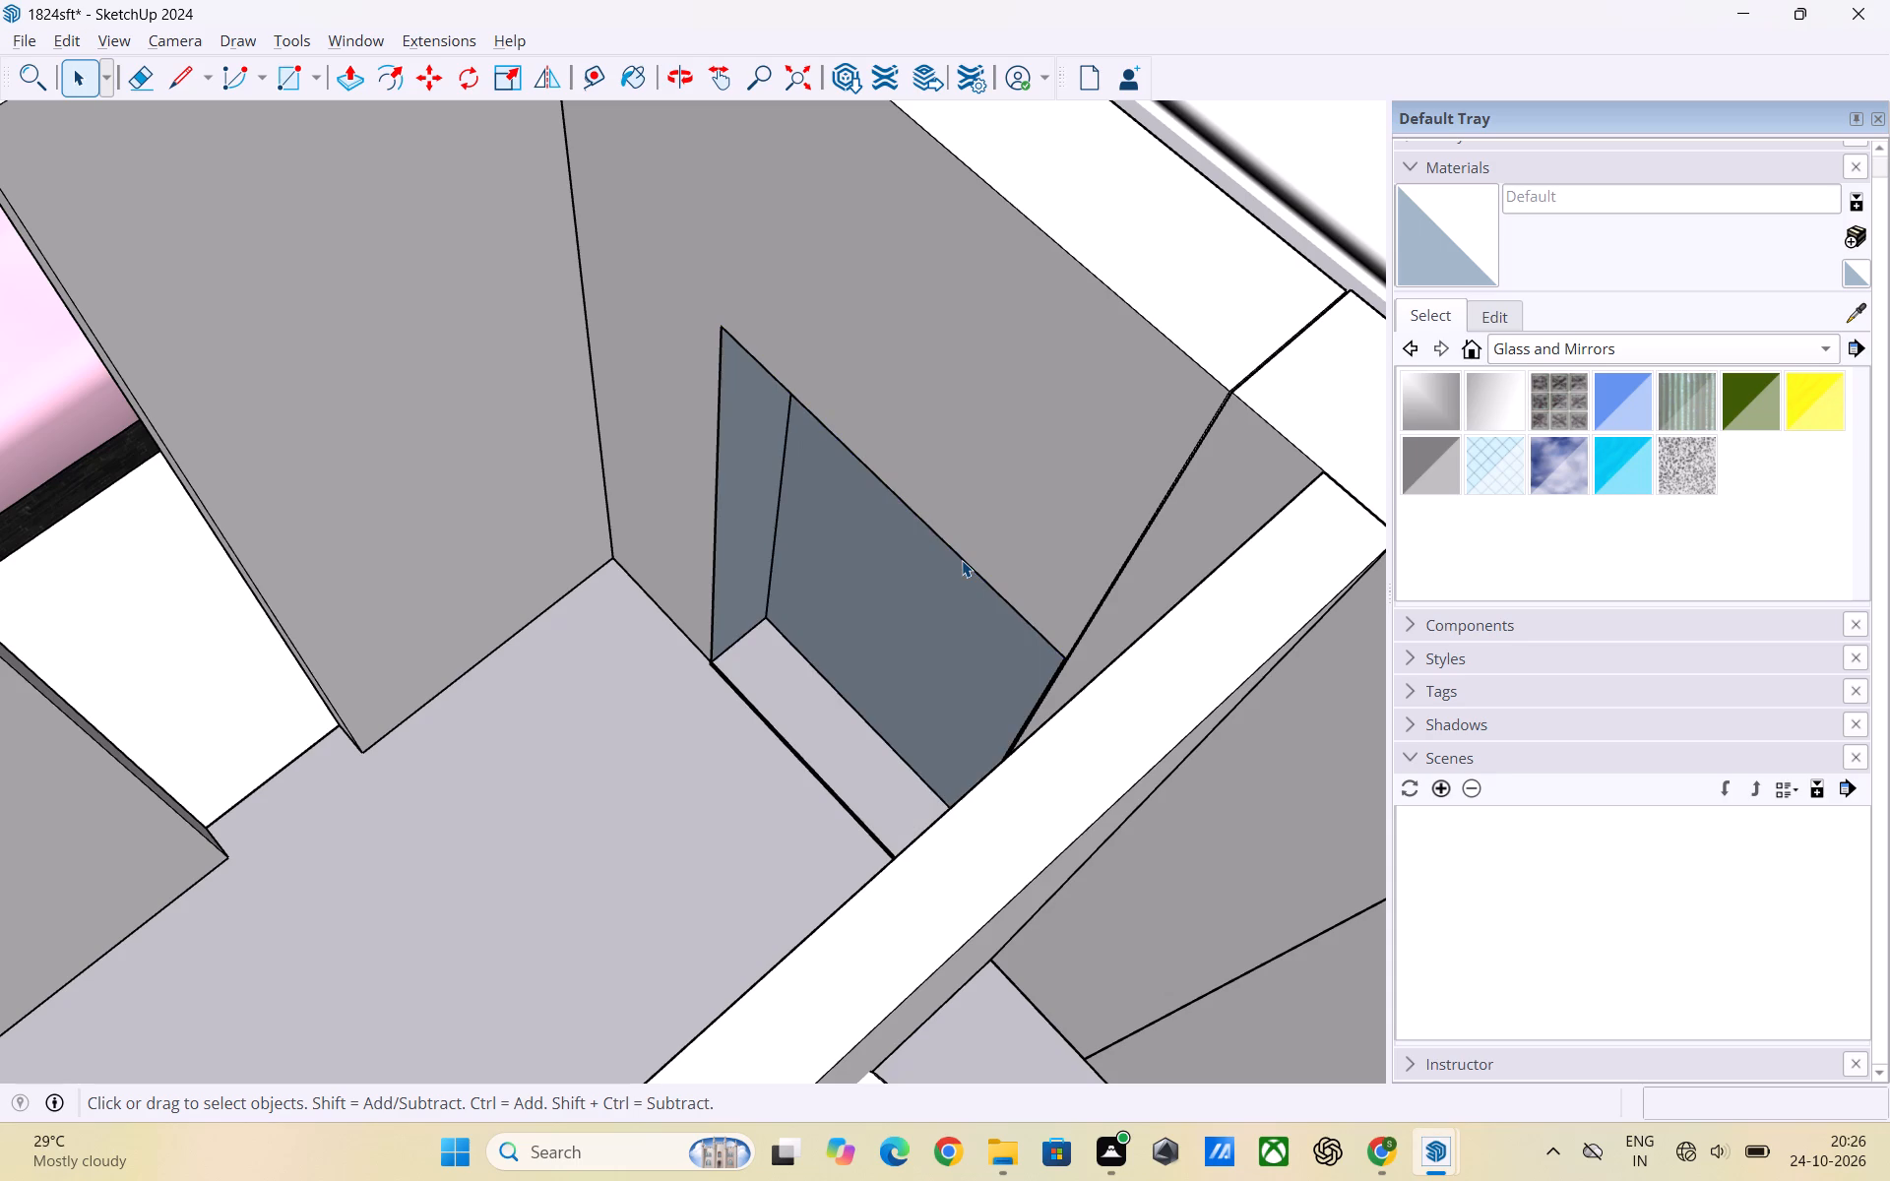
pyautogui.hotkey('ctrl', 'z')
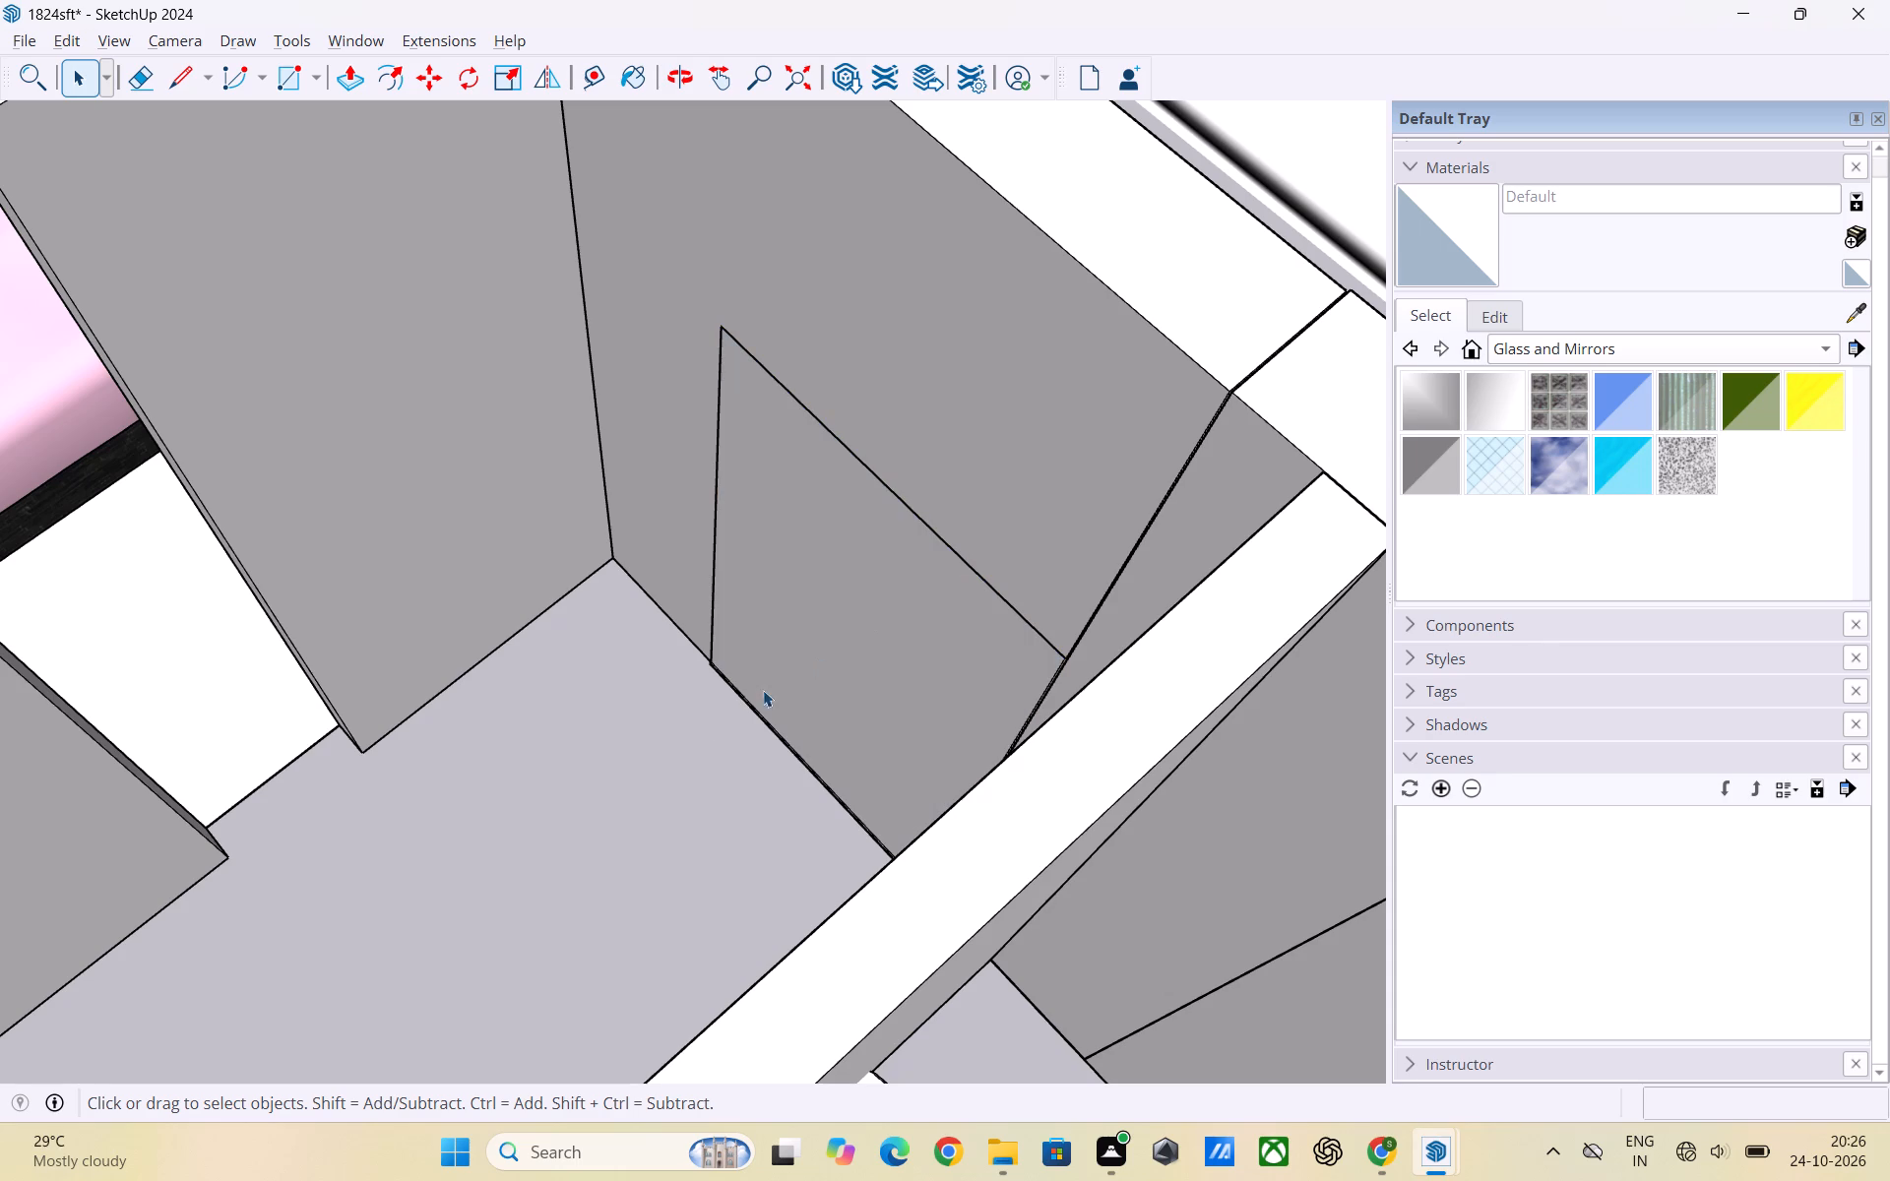
# Examine the filled duct doorway, the outer wall and the duct outline from outside the apartment.
pyautogui.click(666, 734)
pyautogui.scroll(-13, 862, 616)
pyautogui.moveTo(945, 643); pyautogui.dragTo(836, 714, button='middle')
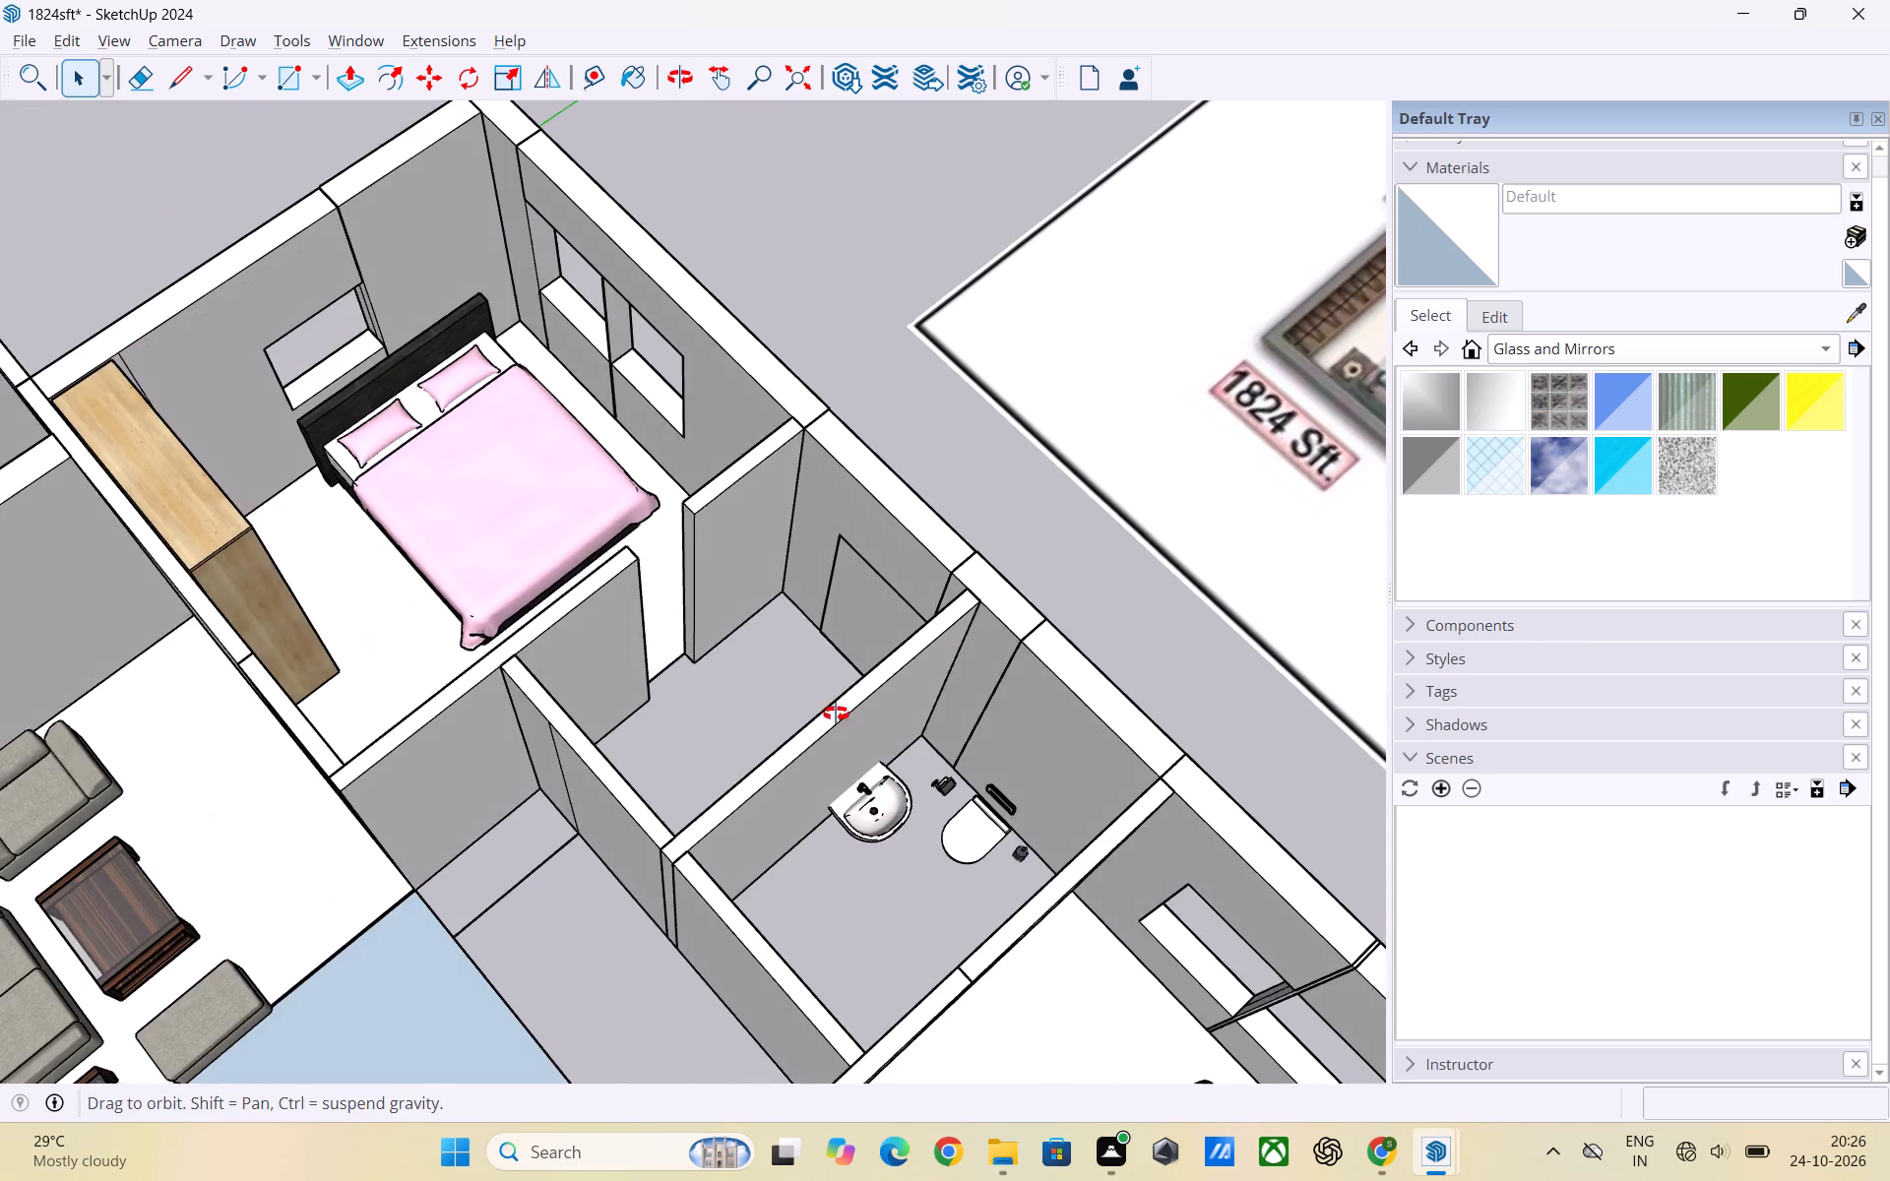
pyautogui.moveTo(836, 714); pyautogui.dragTo(359, 730, button='middle')
pyautogui.scroll(3, 941, 728)
pyautogui.moveTo(867, 772); pyautogui.dragTo(631, 630, button='middle')
pyautogui.scroll(2, 671, 658)
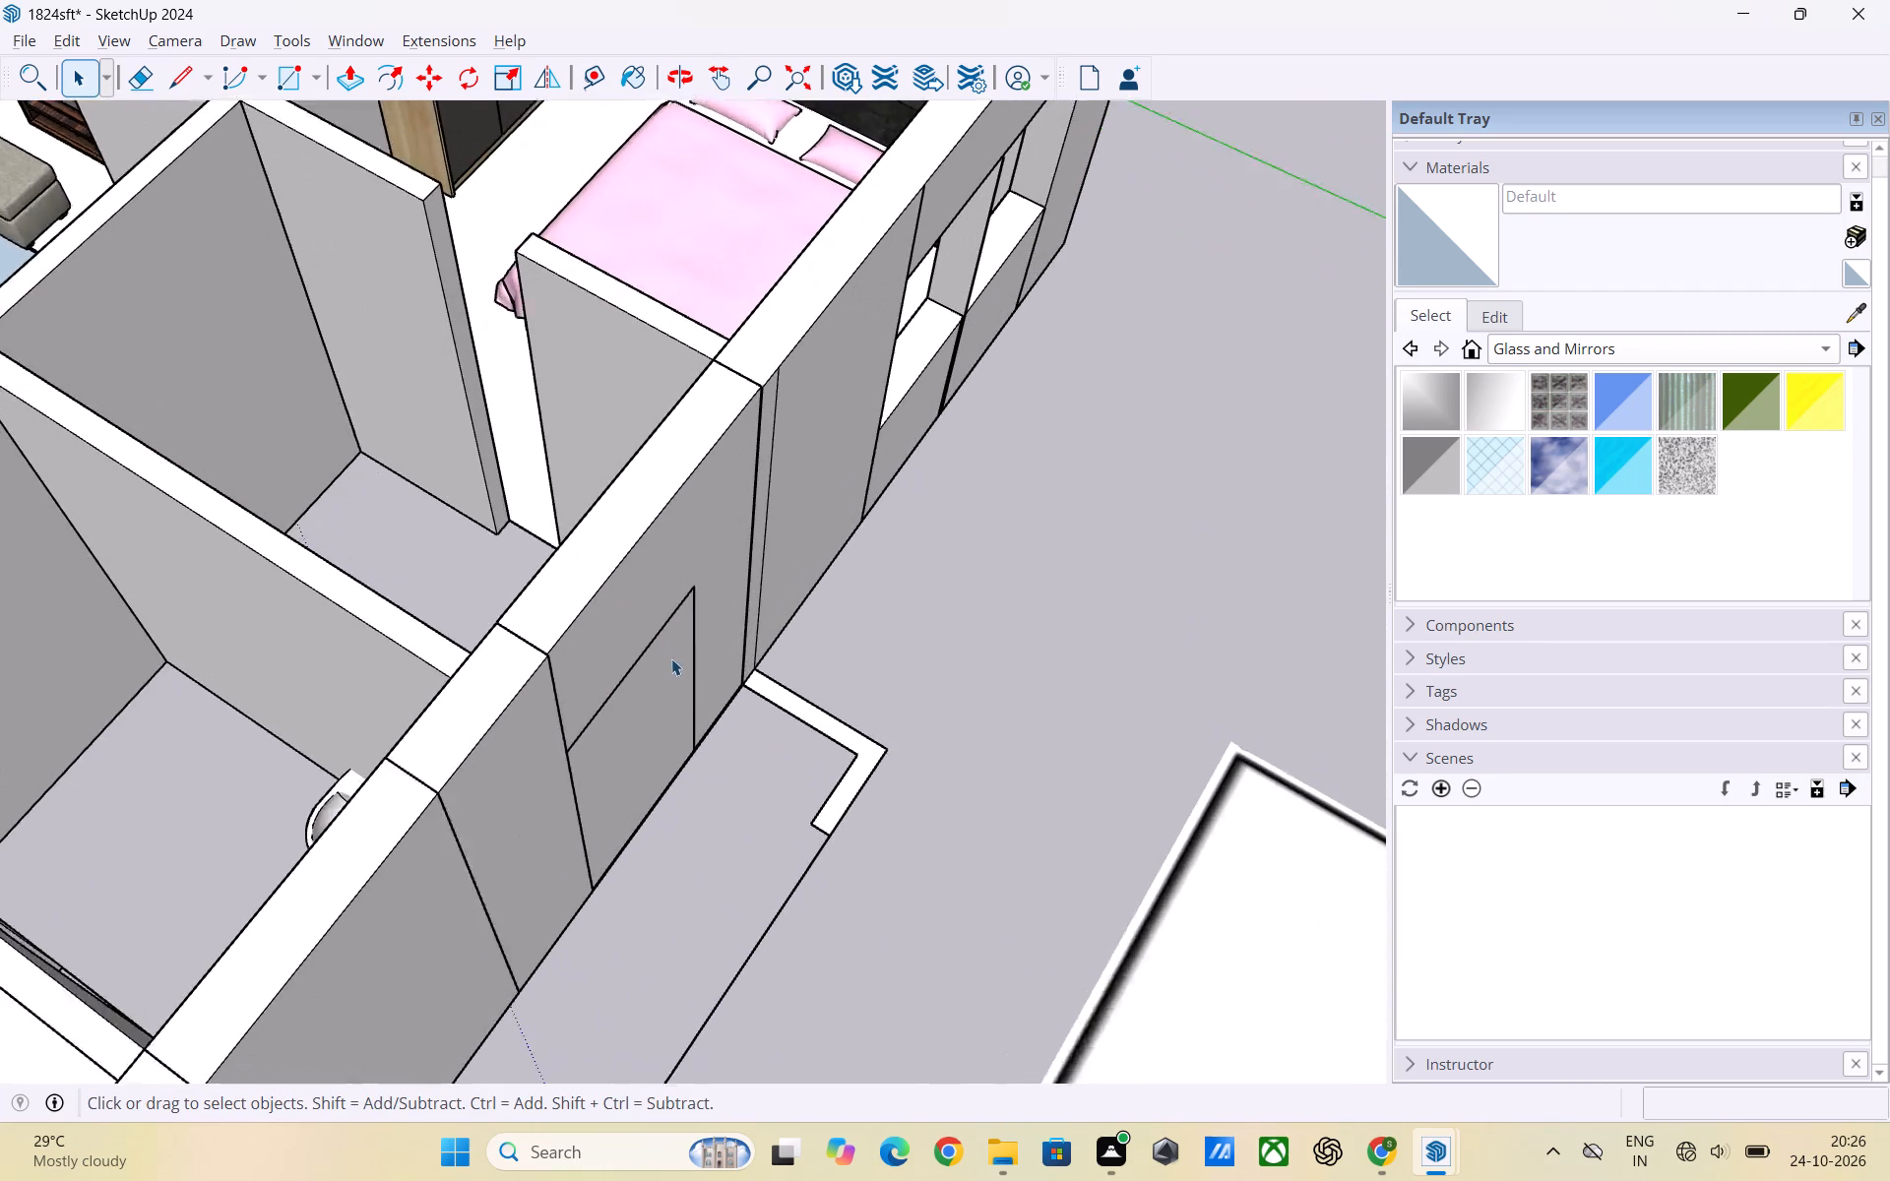
pyautogui.scroll(1, 671, 658)
pyautogui.scroll(-1, 1128, 602)
pyautogui.scroll(1, 724, 668)
pyautogui.moveTo(666, 662); pyautogui.dragTo(650, 532, button='middle')
pyautogui.scroll(3, 746, 574)
pyautogui.moveTo(1106, 634); pyautogui.dragTo(773, 636, button='middle')
pyautogui.scroll(-4, 1405, 700)
pyautogui.scroll(-6, 1006, 693)
pyautogui.scroll(-1, 1306, 742)
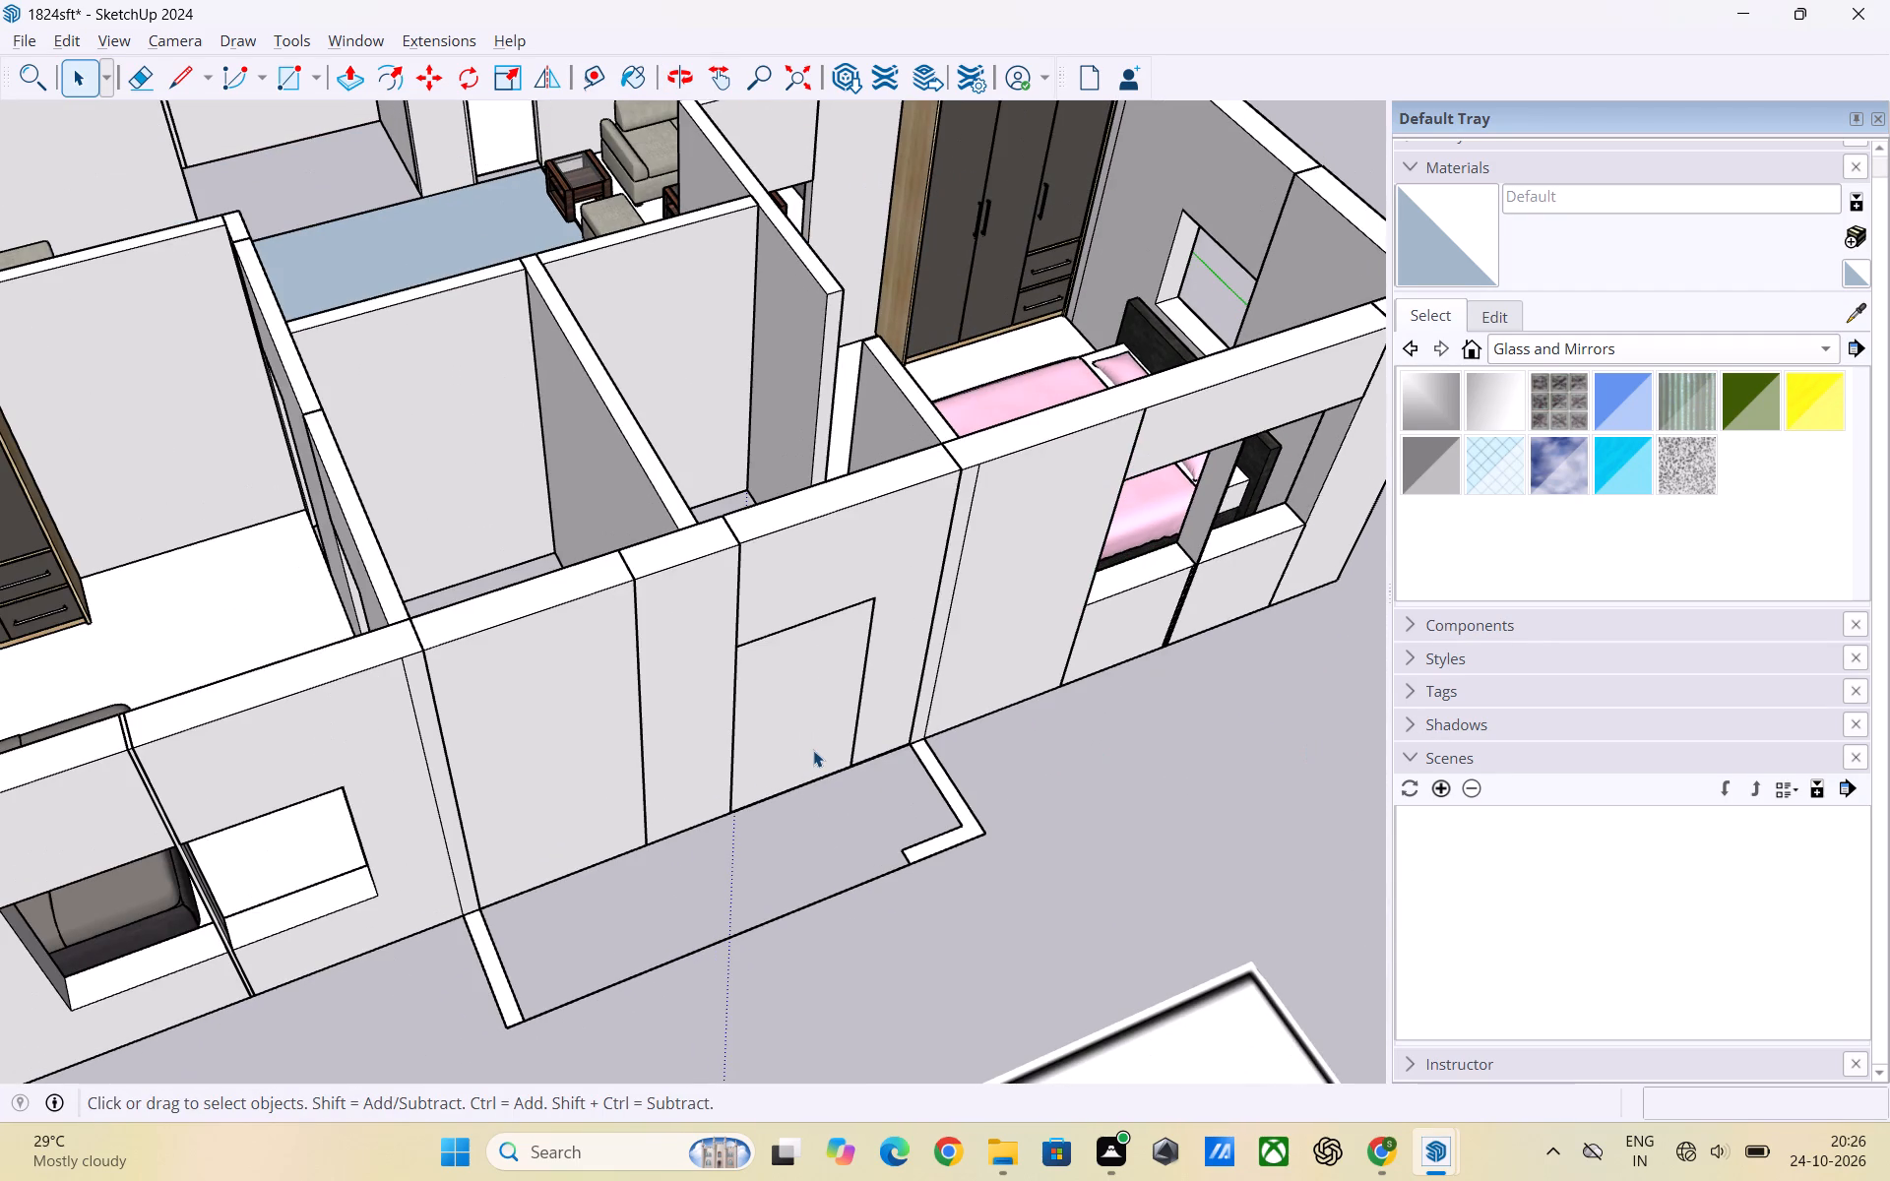
pyautogui.scroll(-7, 617, 687)
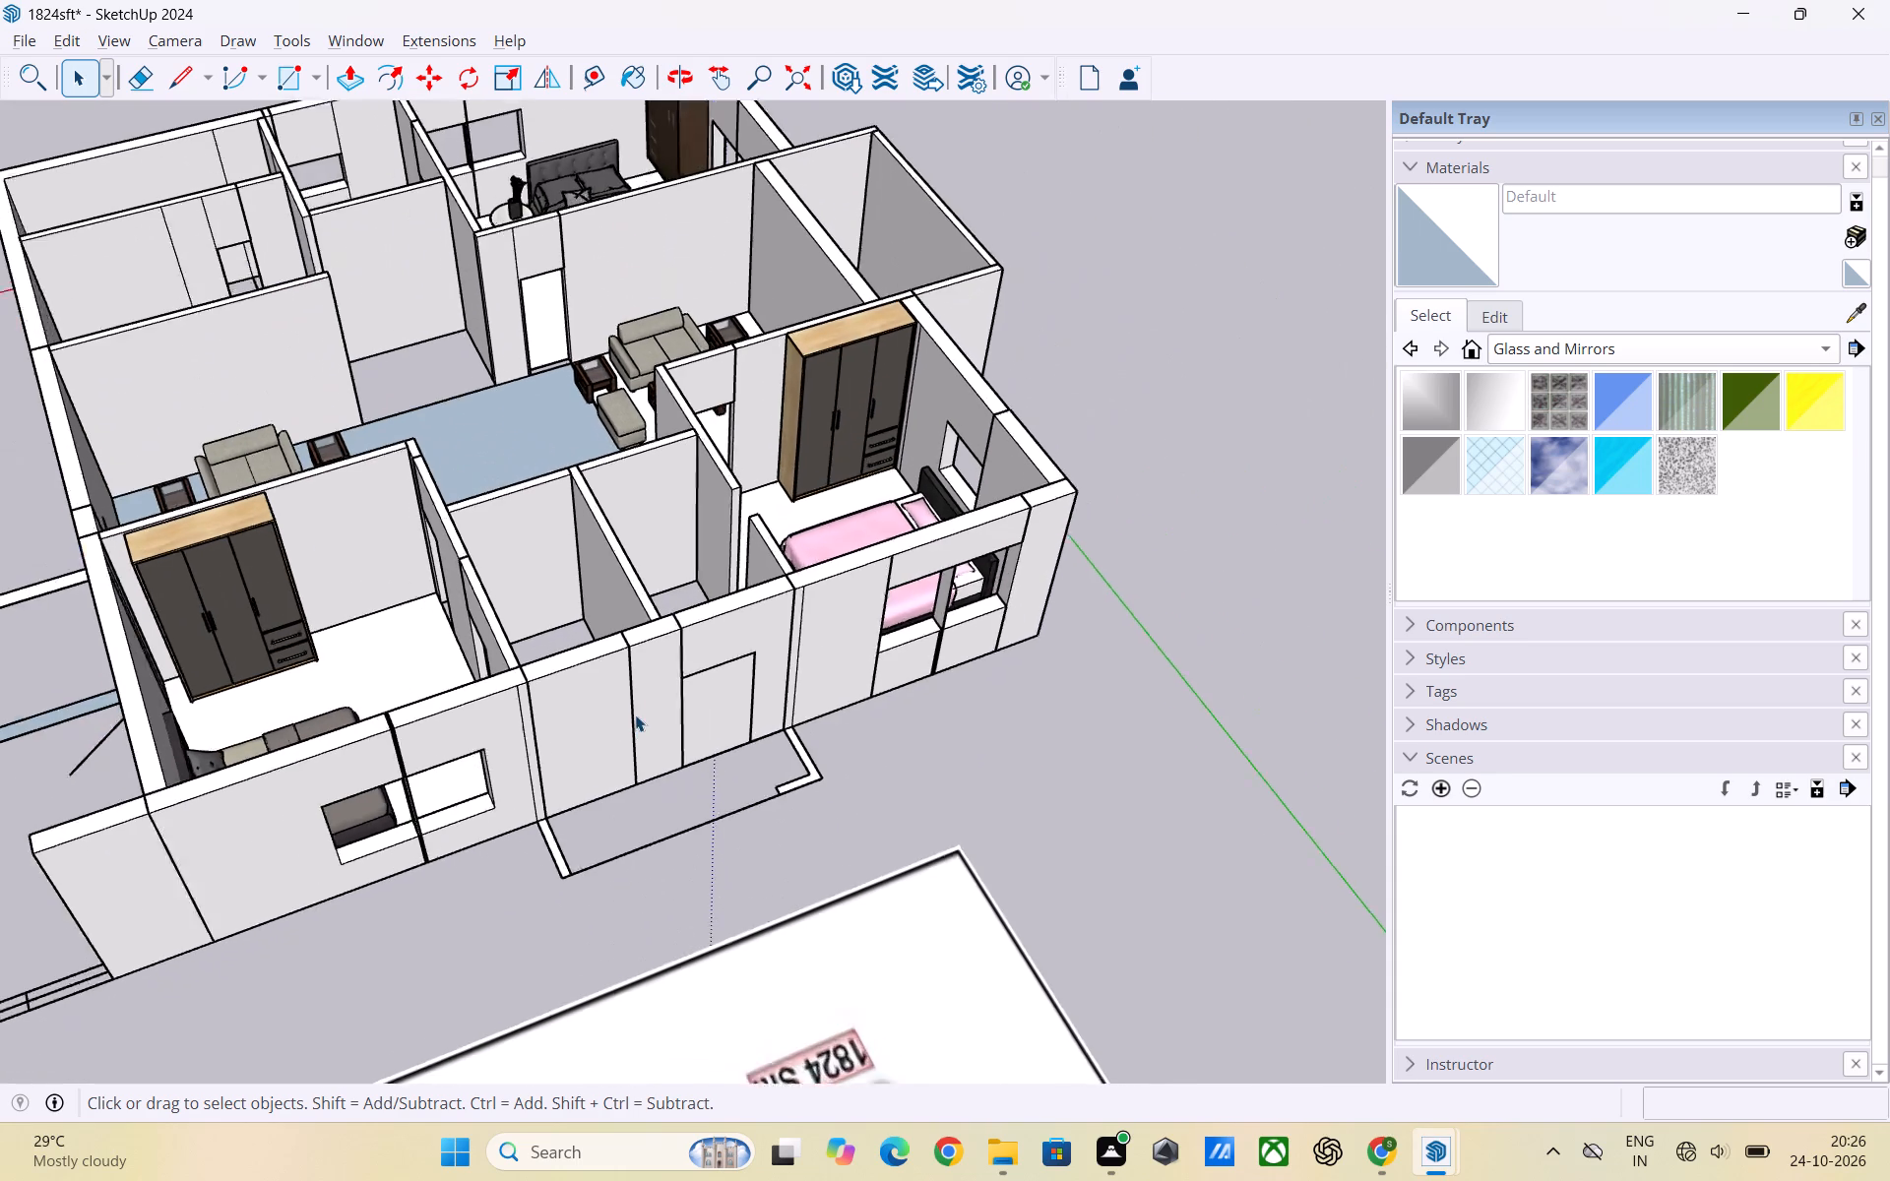
# Inspect both toilets, their walls and the filled duct doorway from above.
pyautogui.scroll(-1, 635, 715)
pyautogui.moveTo(578, 782); pyautogui.dragTo(1098, 836, button='middle')
pyautogui.scroll(-1, 852, 805)
pyautogui.scroll(2, 838, 802)
pyautogui.moveTo(690, 831); pyautogui.dragTo(927, 1067, button='middle')
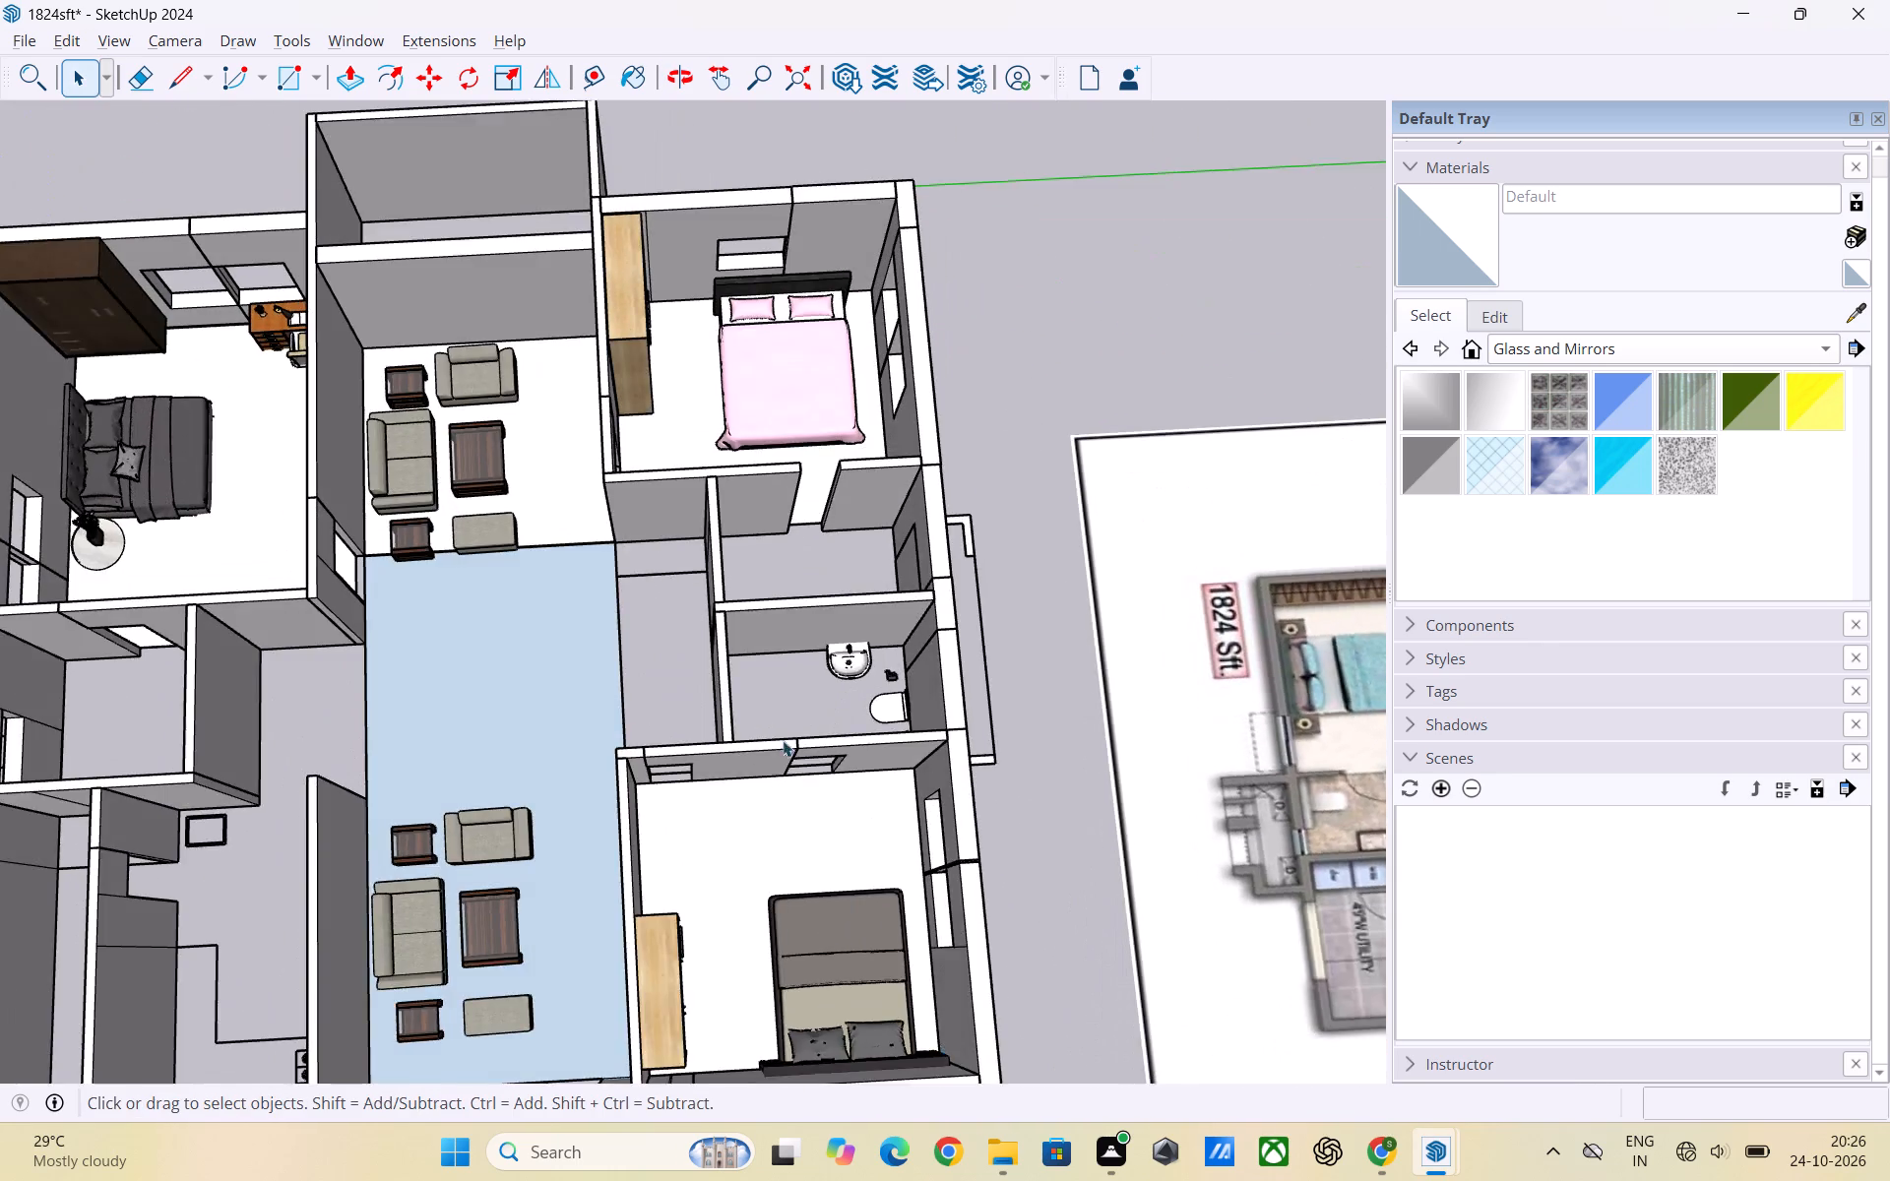
pyautogui.scroll(6, 772, 699)
pyautogui.moveTo(821, 640); pyautogui.dragTo(854, 768, button='middle')
pyautogui.scroll(2, 791, 603)
pyautogui.scroll(-2, 791, 603)
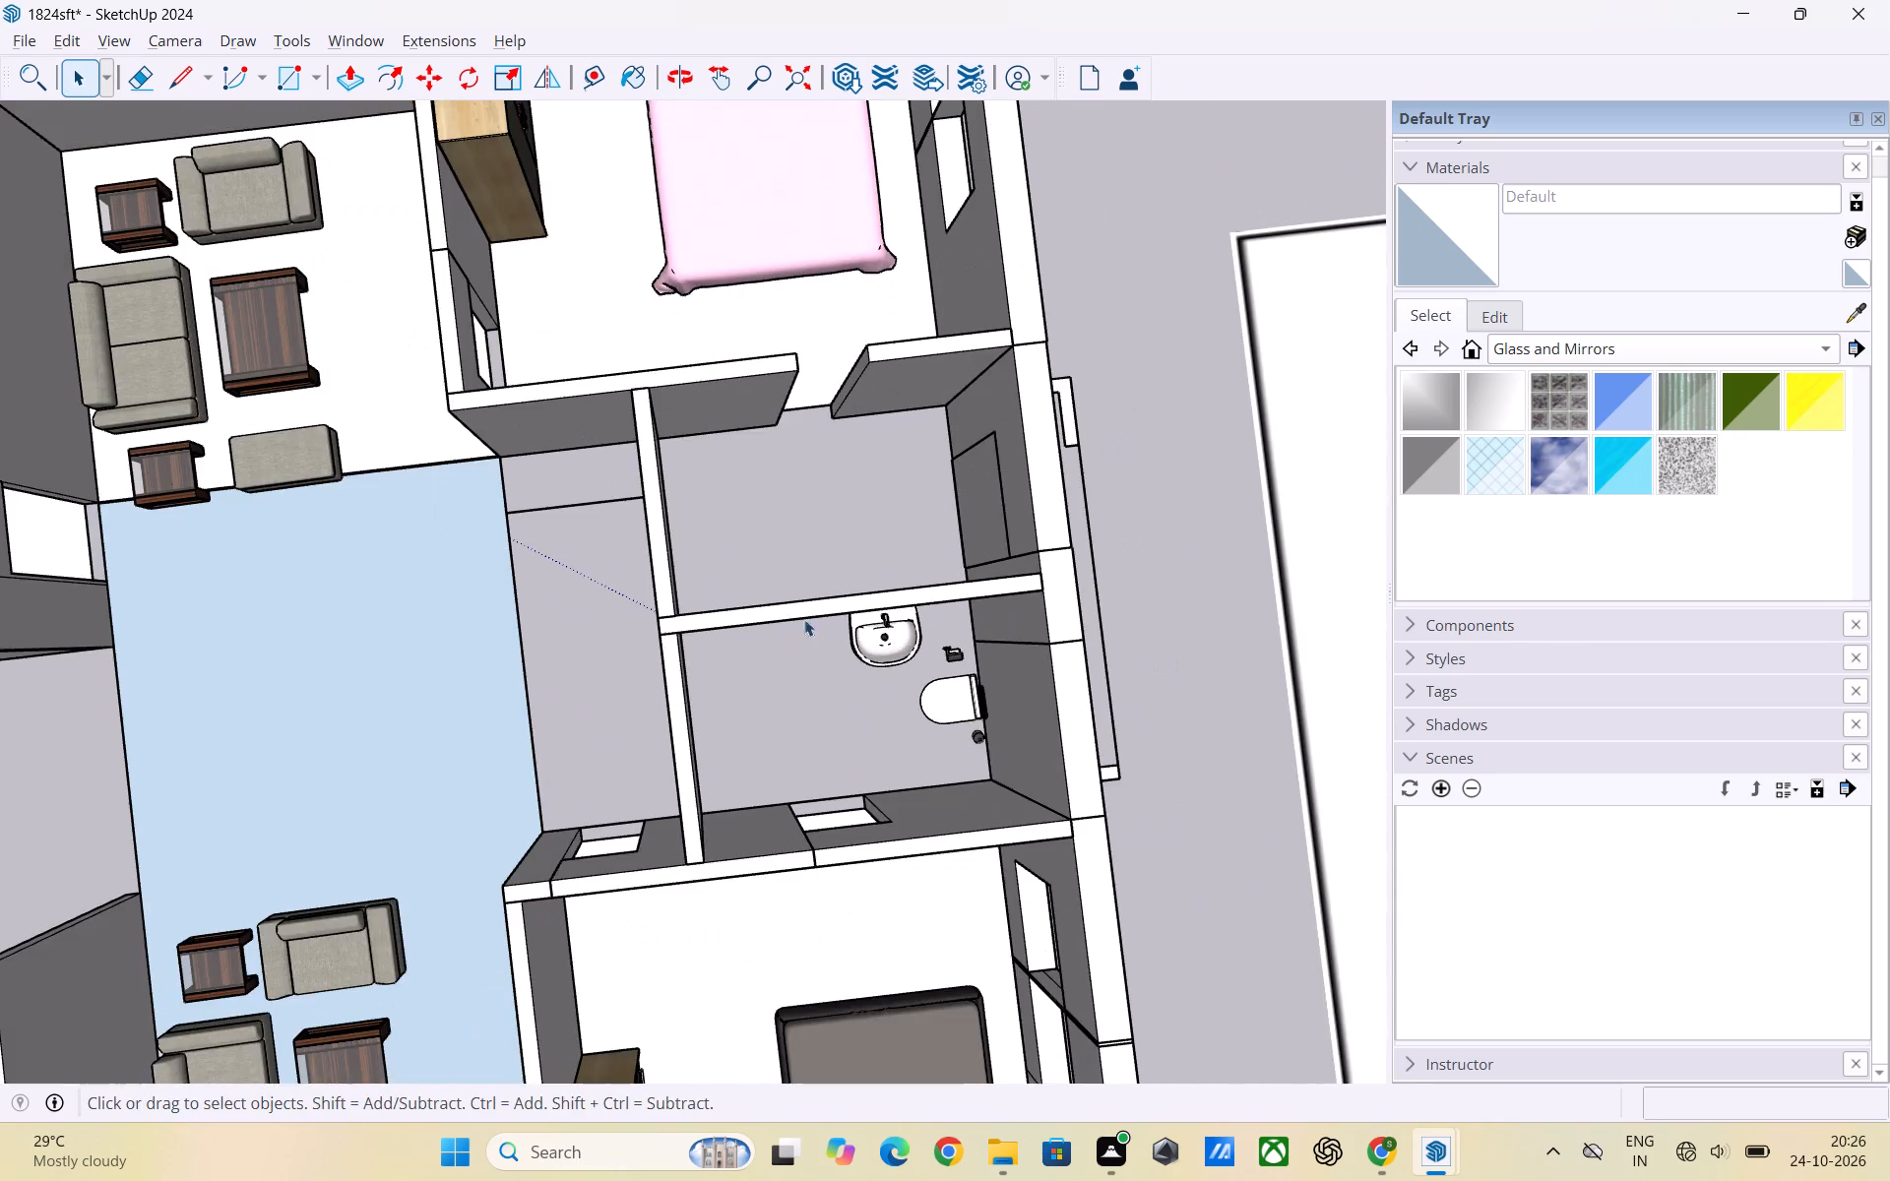
pyautogui.scroll(-2, 804, 619)
pyautogui.moveTo(879, 717); pyautogui.dragTo(926, 606, button='middle')
pyautogui.scroll(3, 962, 658)
pyautogui.moveTo(969, 666); pyautogui.dragTo(1008, 641, button='middle')
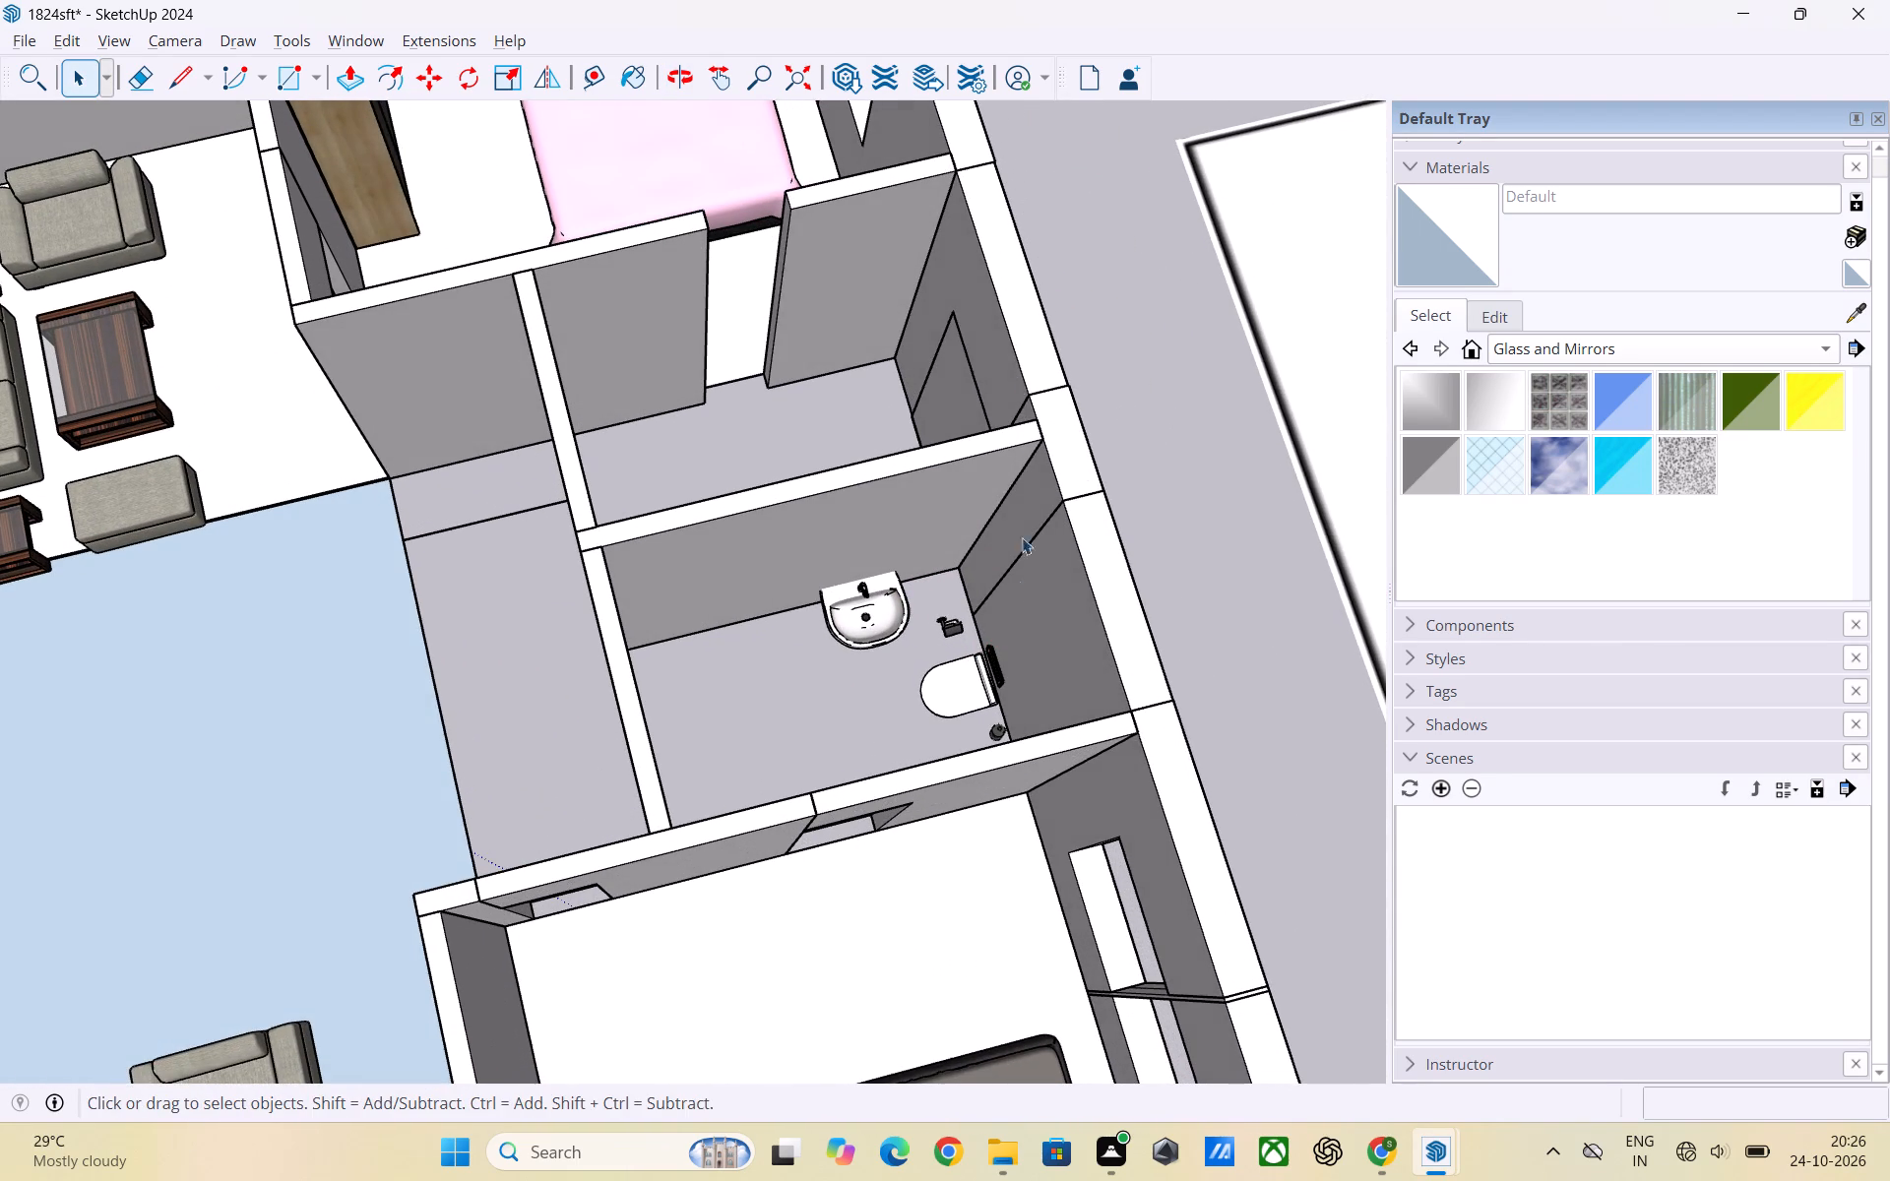
pyautogui.moveTo(899, 352); pyautogui.dragTo(1136, 371, button='middle')
pyautogui.scroll(-5, 1219, 699)
pyautogui.moveTo(868, 763); pyautogui.dragTo(1151, 737, button='middle')
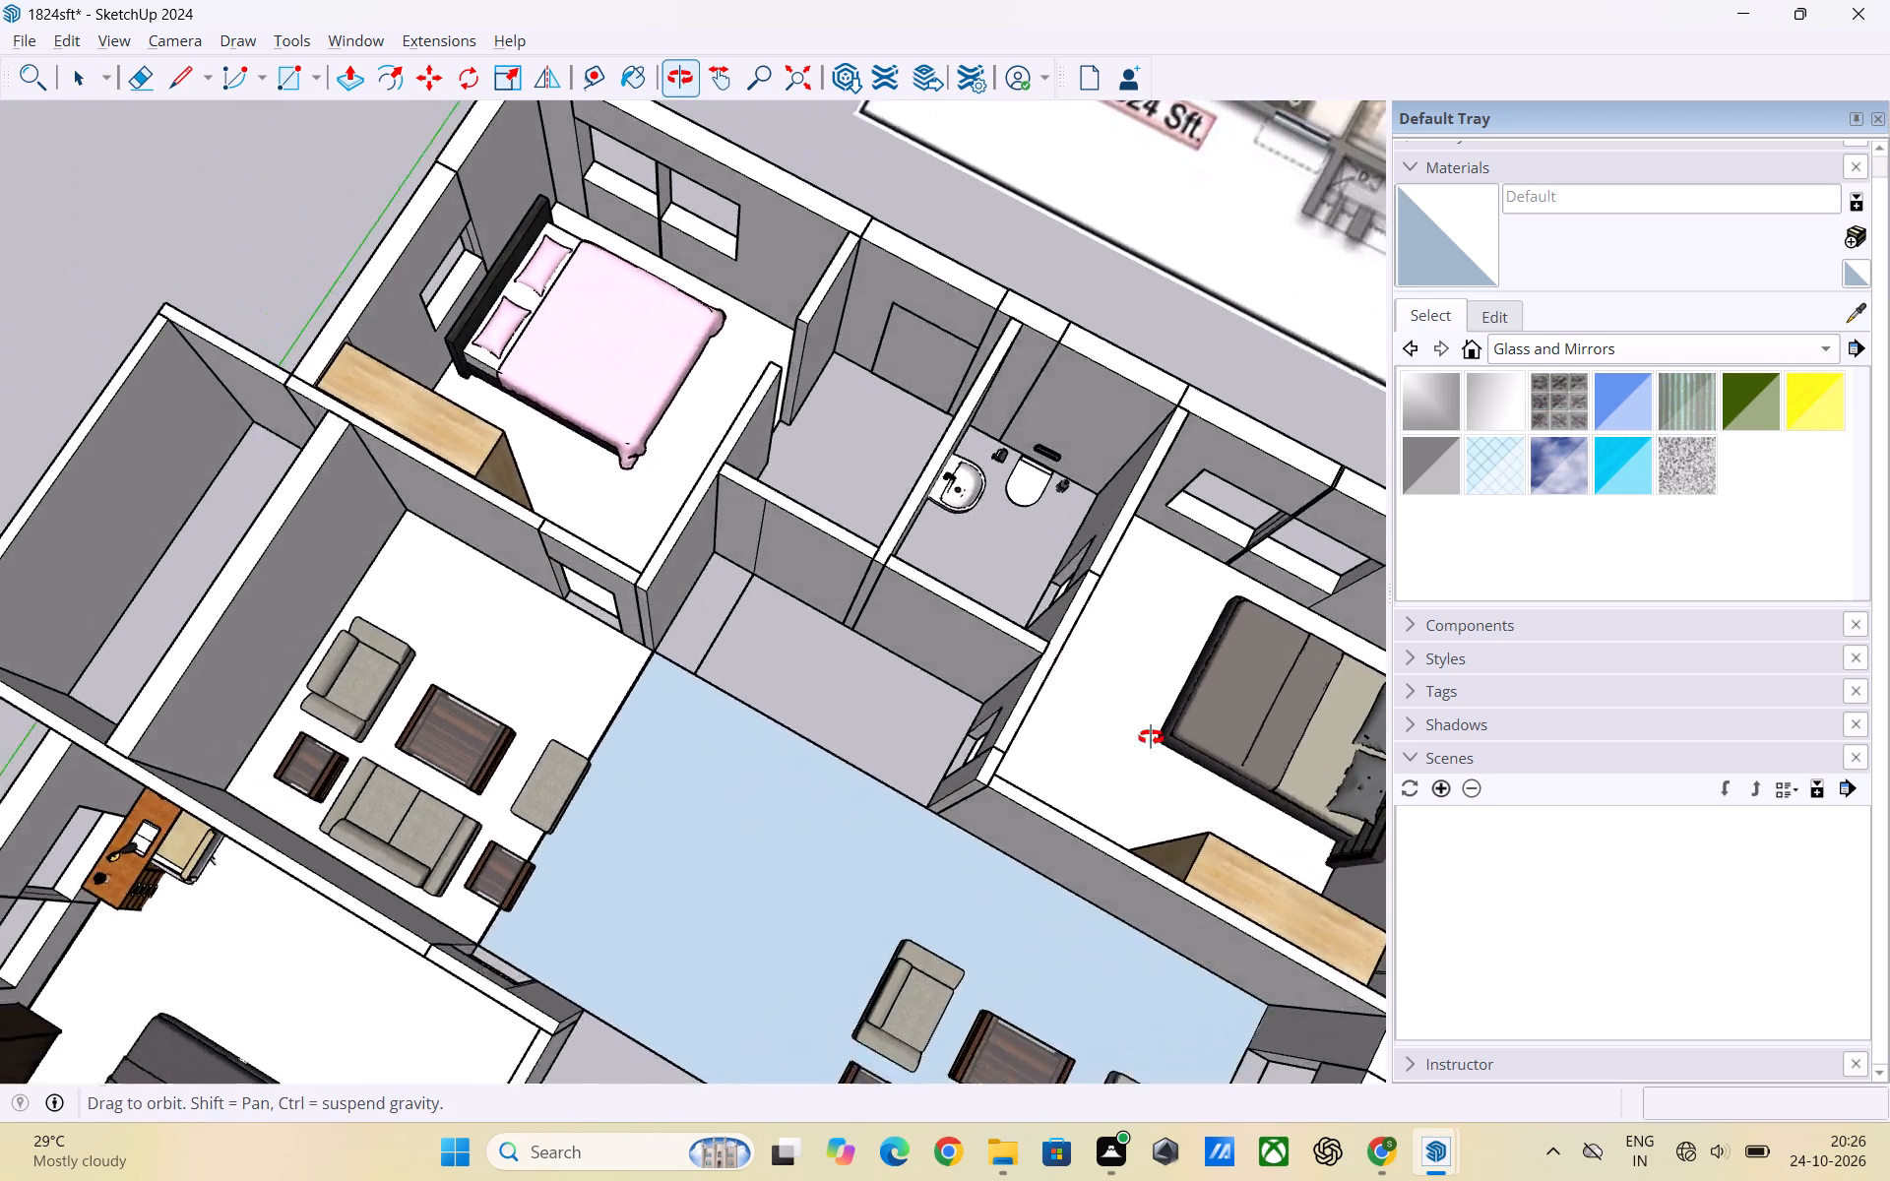
pyautogui.moveTo(1151, 737); pyautogui.dragTo(1176, 680, button='middle')
pyautogui.scroll(3, 933, 370)
pyautogui.scroll(2, 931, 154)
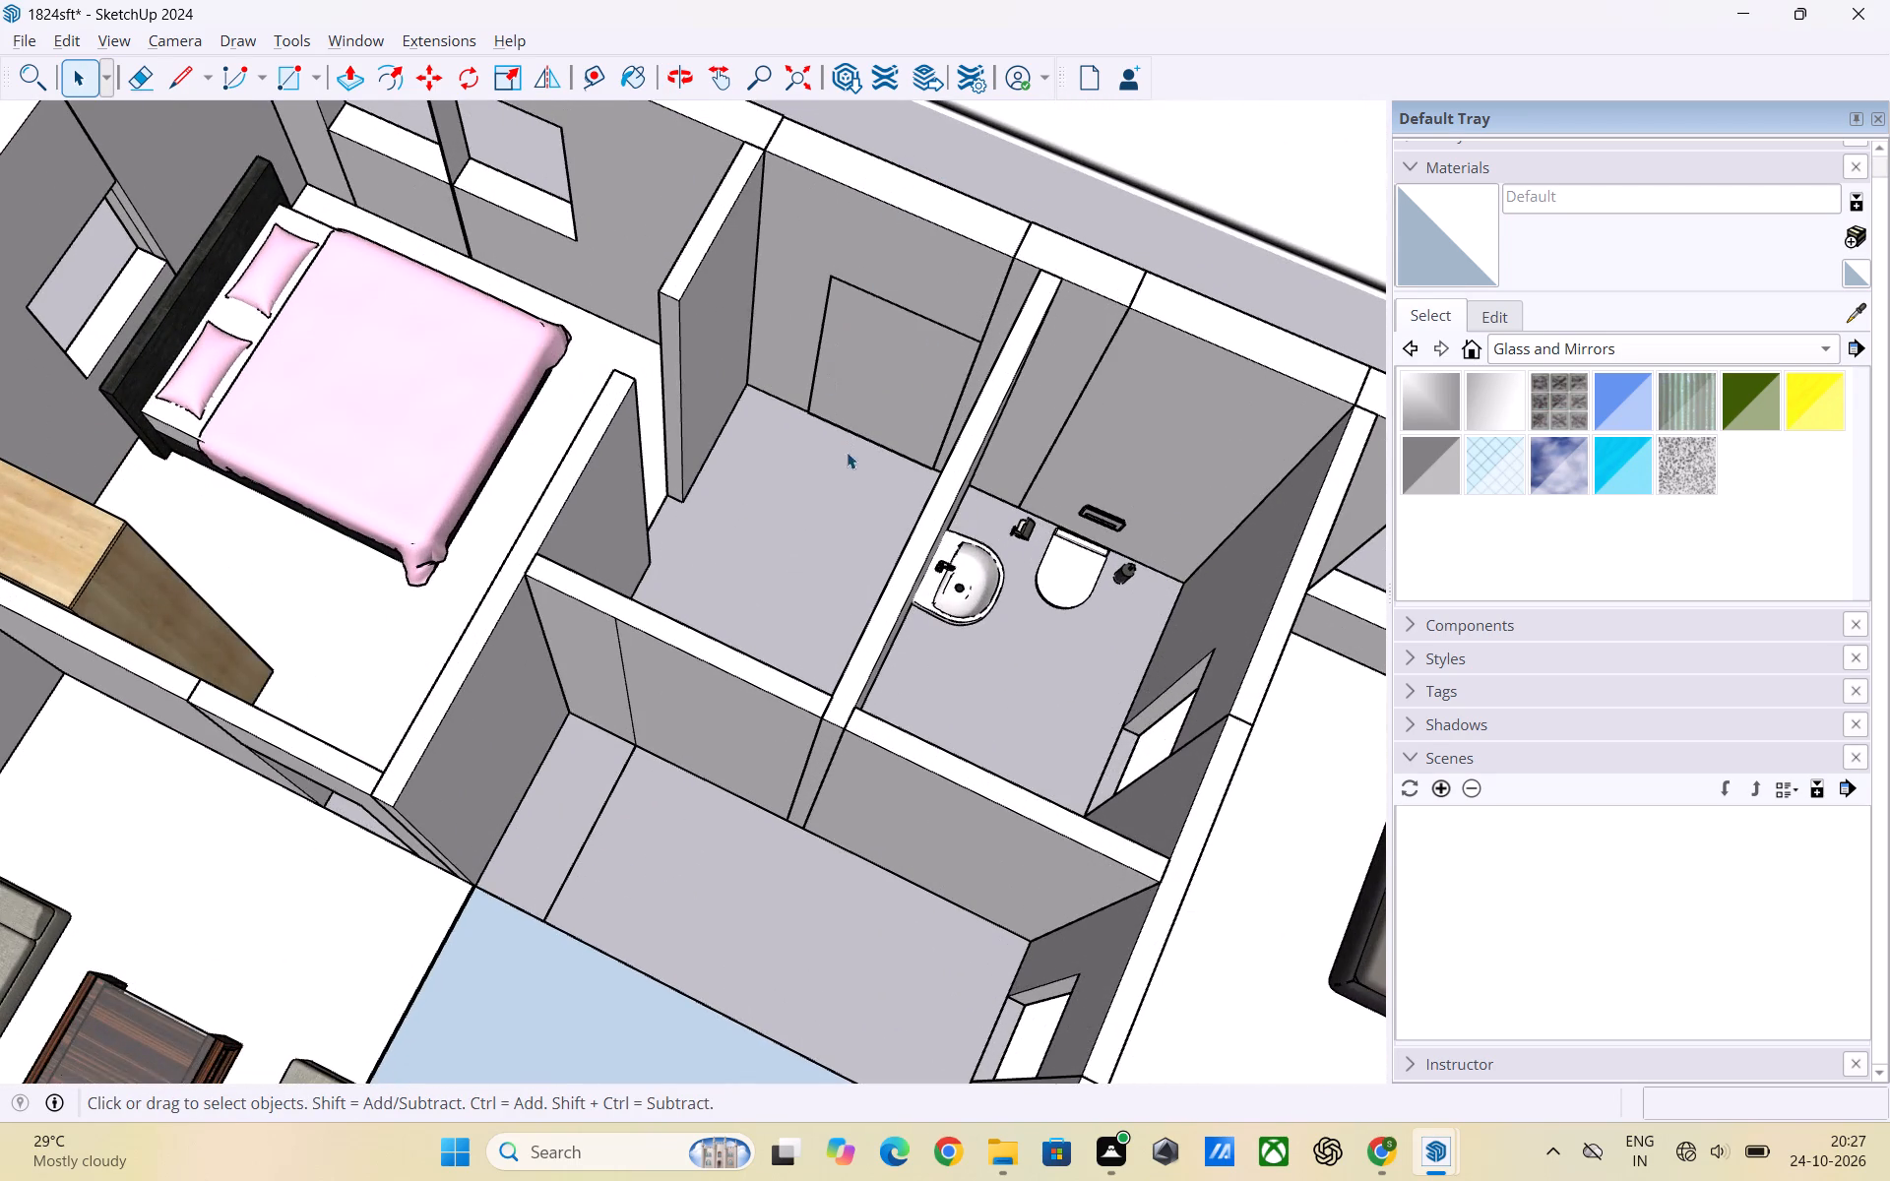
pyautogui.scroll(-4, 853, 562)
pyautogui.scroll(2, 939, 226)
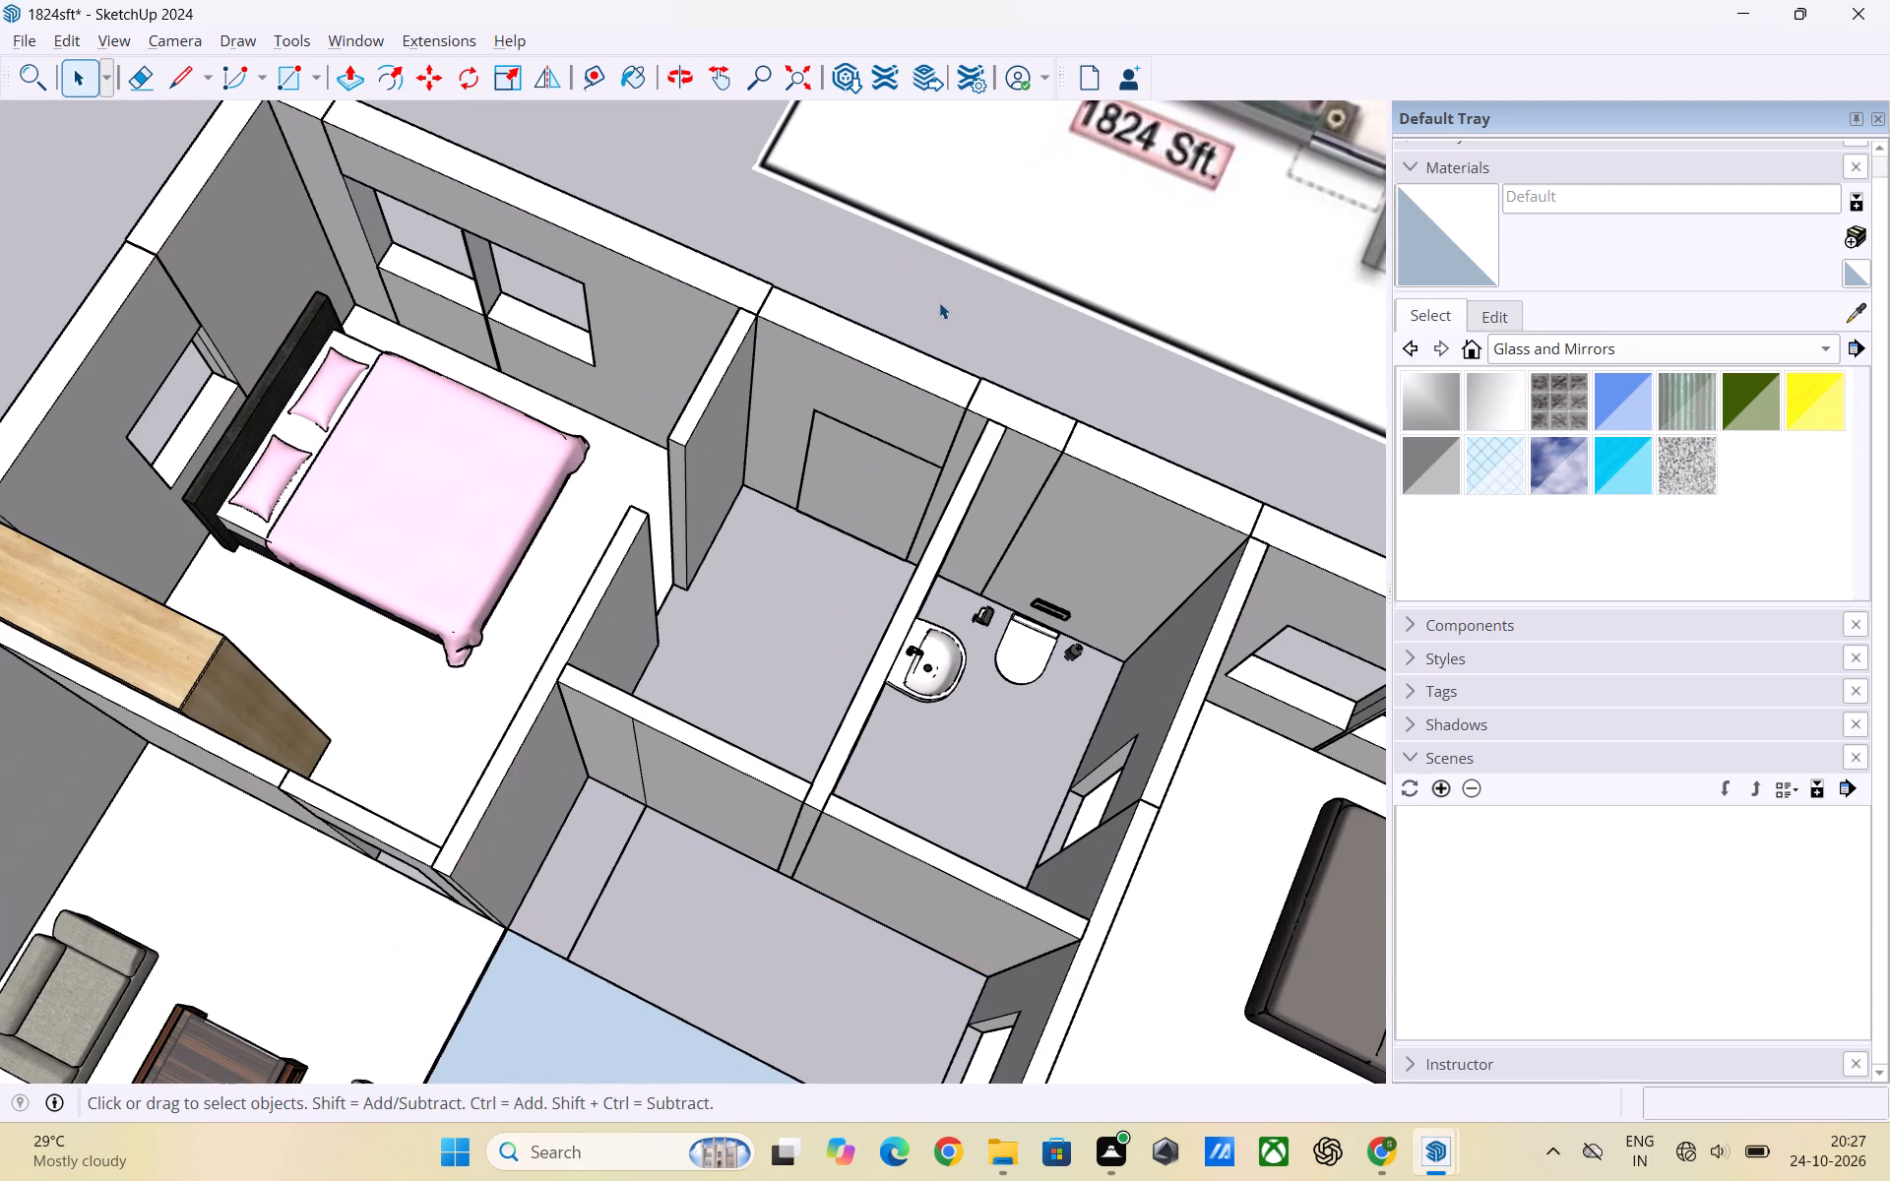
# Draw a rectangle over the empty toilet's inner duct-wall face, starting at its top corner beside the bedroom partition and locked to the wall's plane.
pyautogui.press('r')
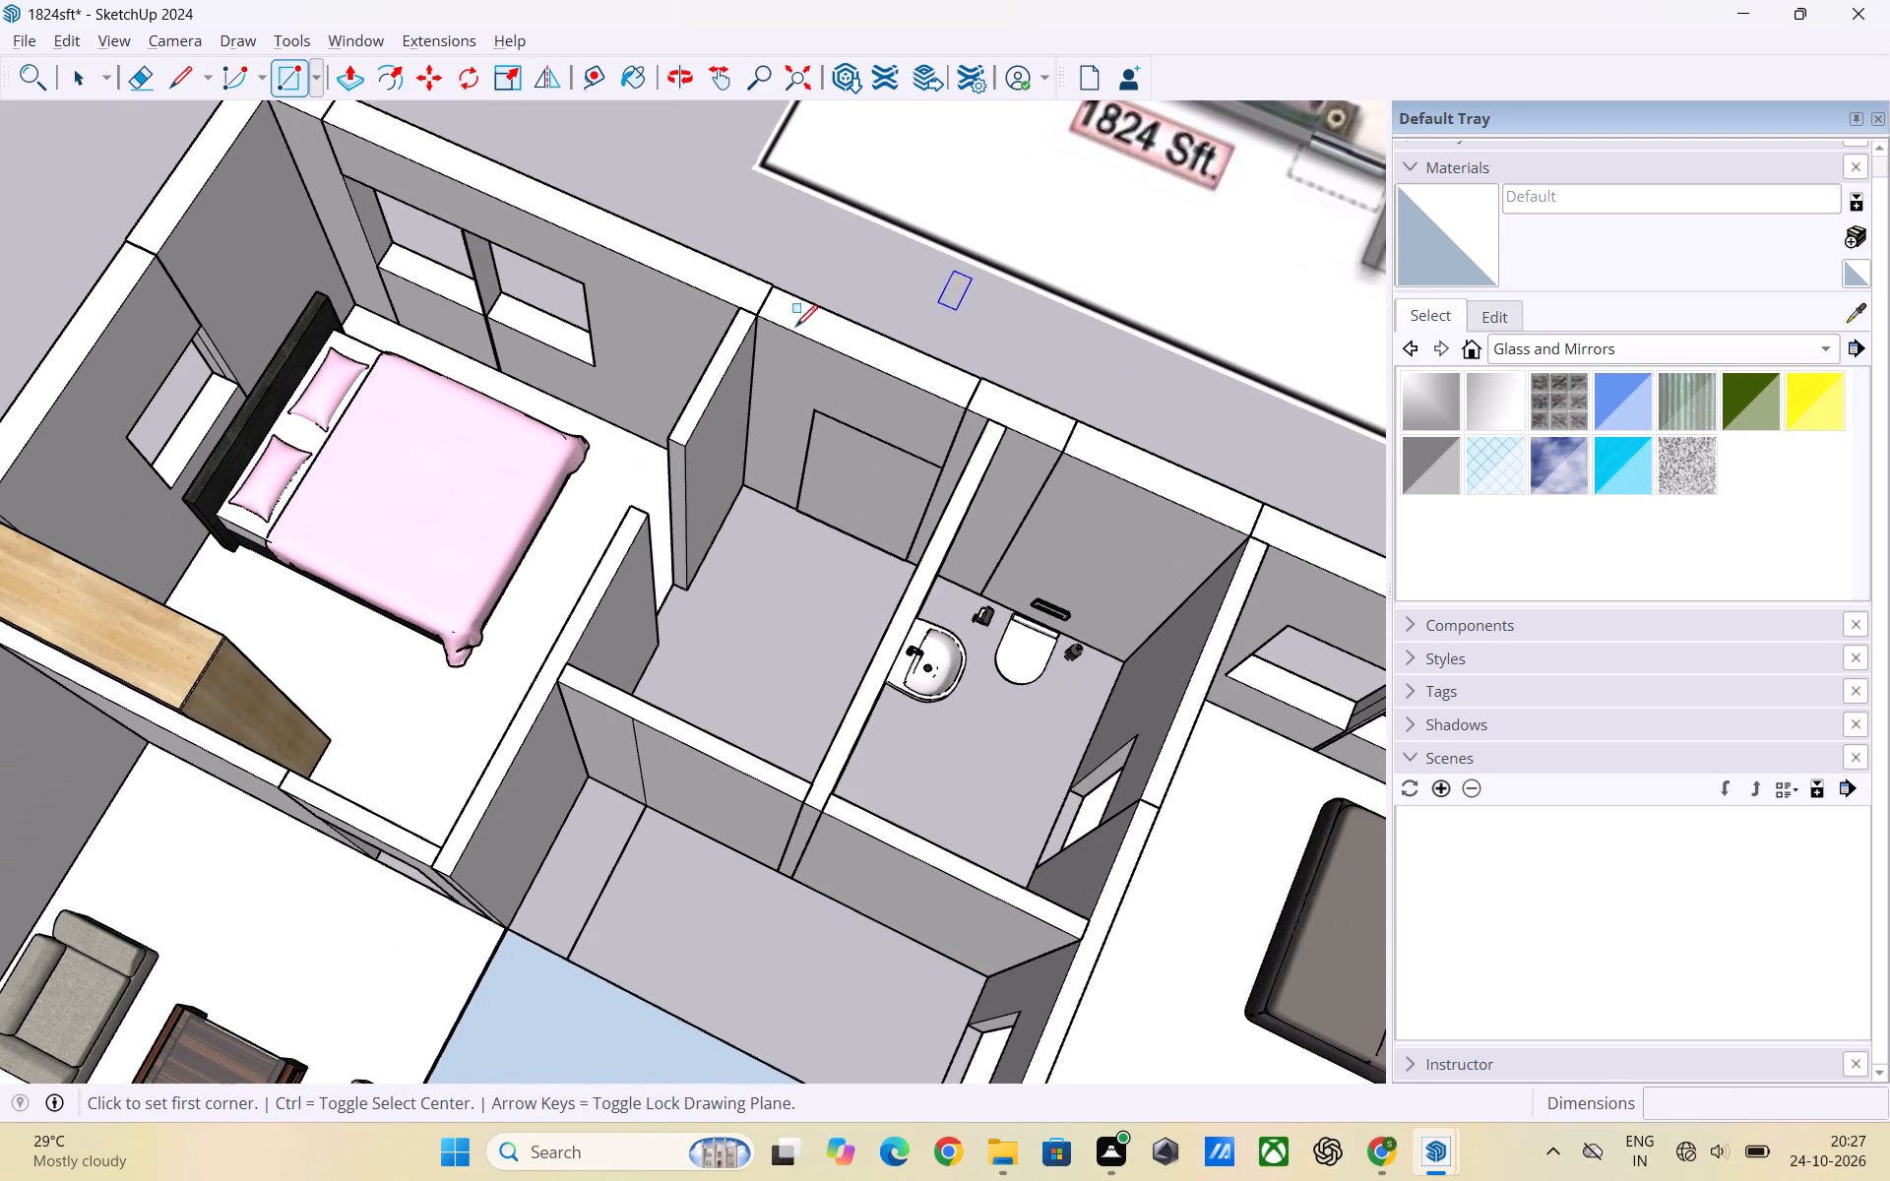
pyautogui.click(761, 316)
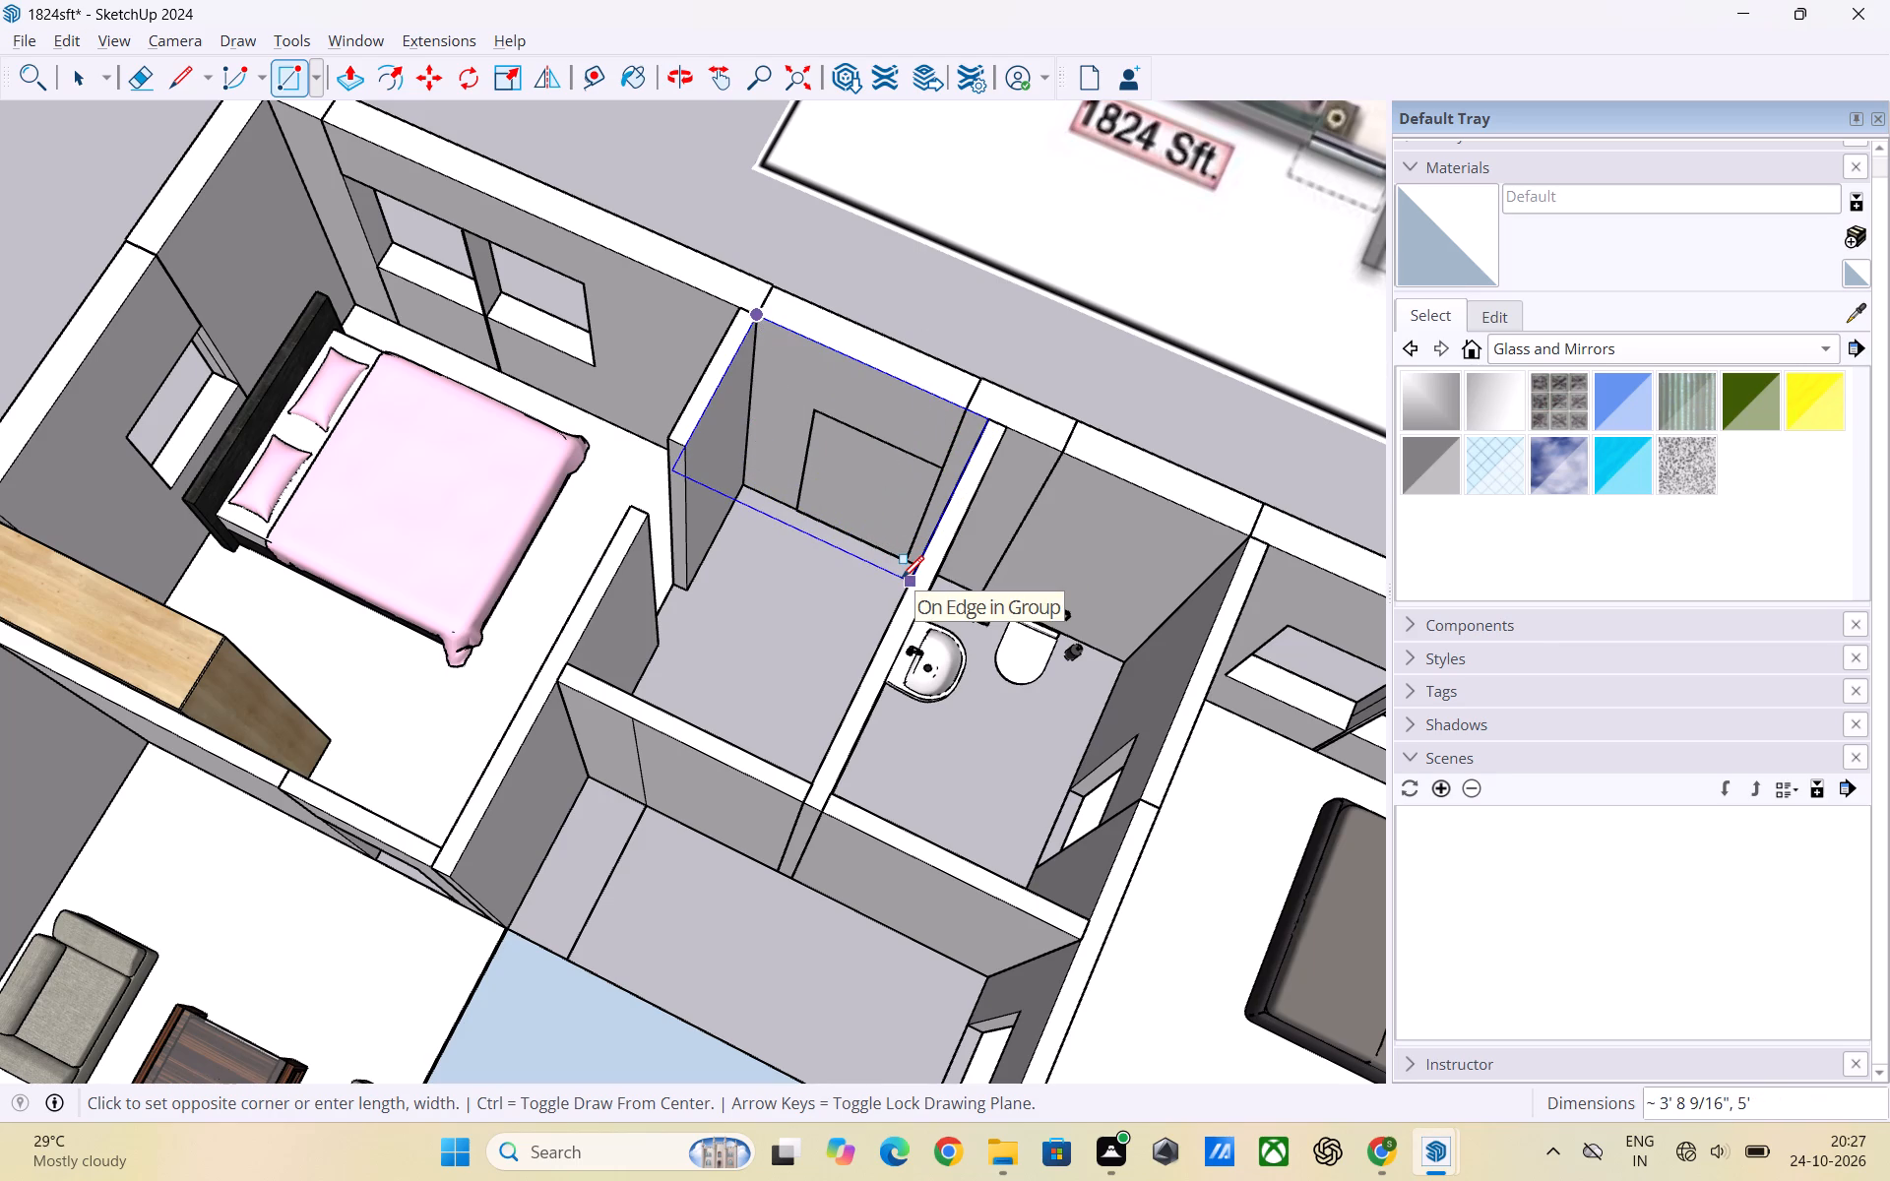
pyautogui.press('Down')
pyautogui.press('Up')
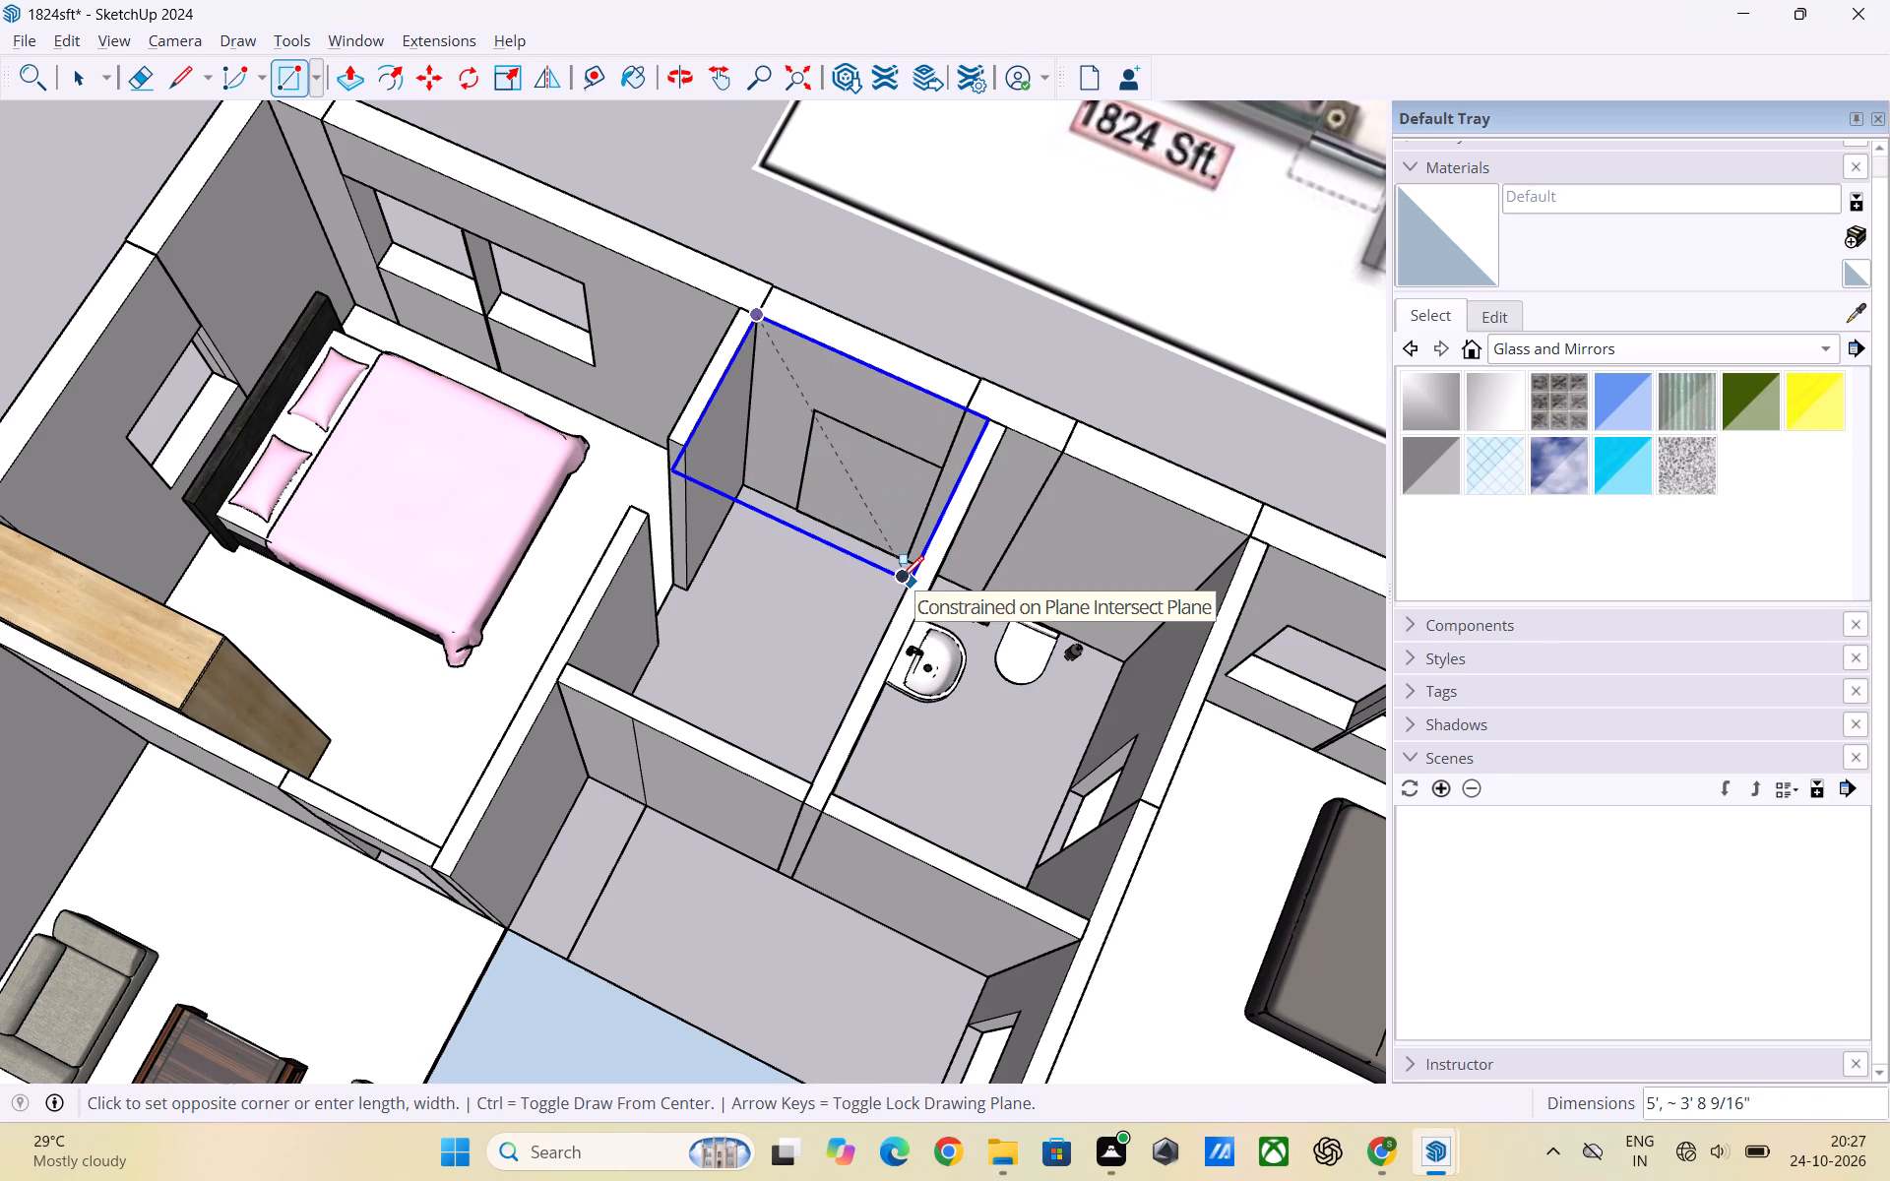
pyautogui.press('Left')
pyautogui.press('Right')
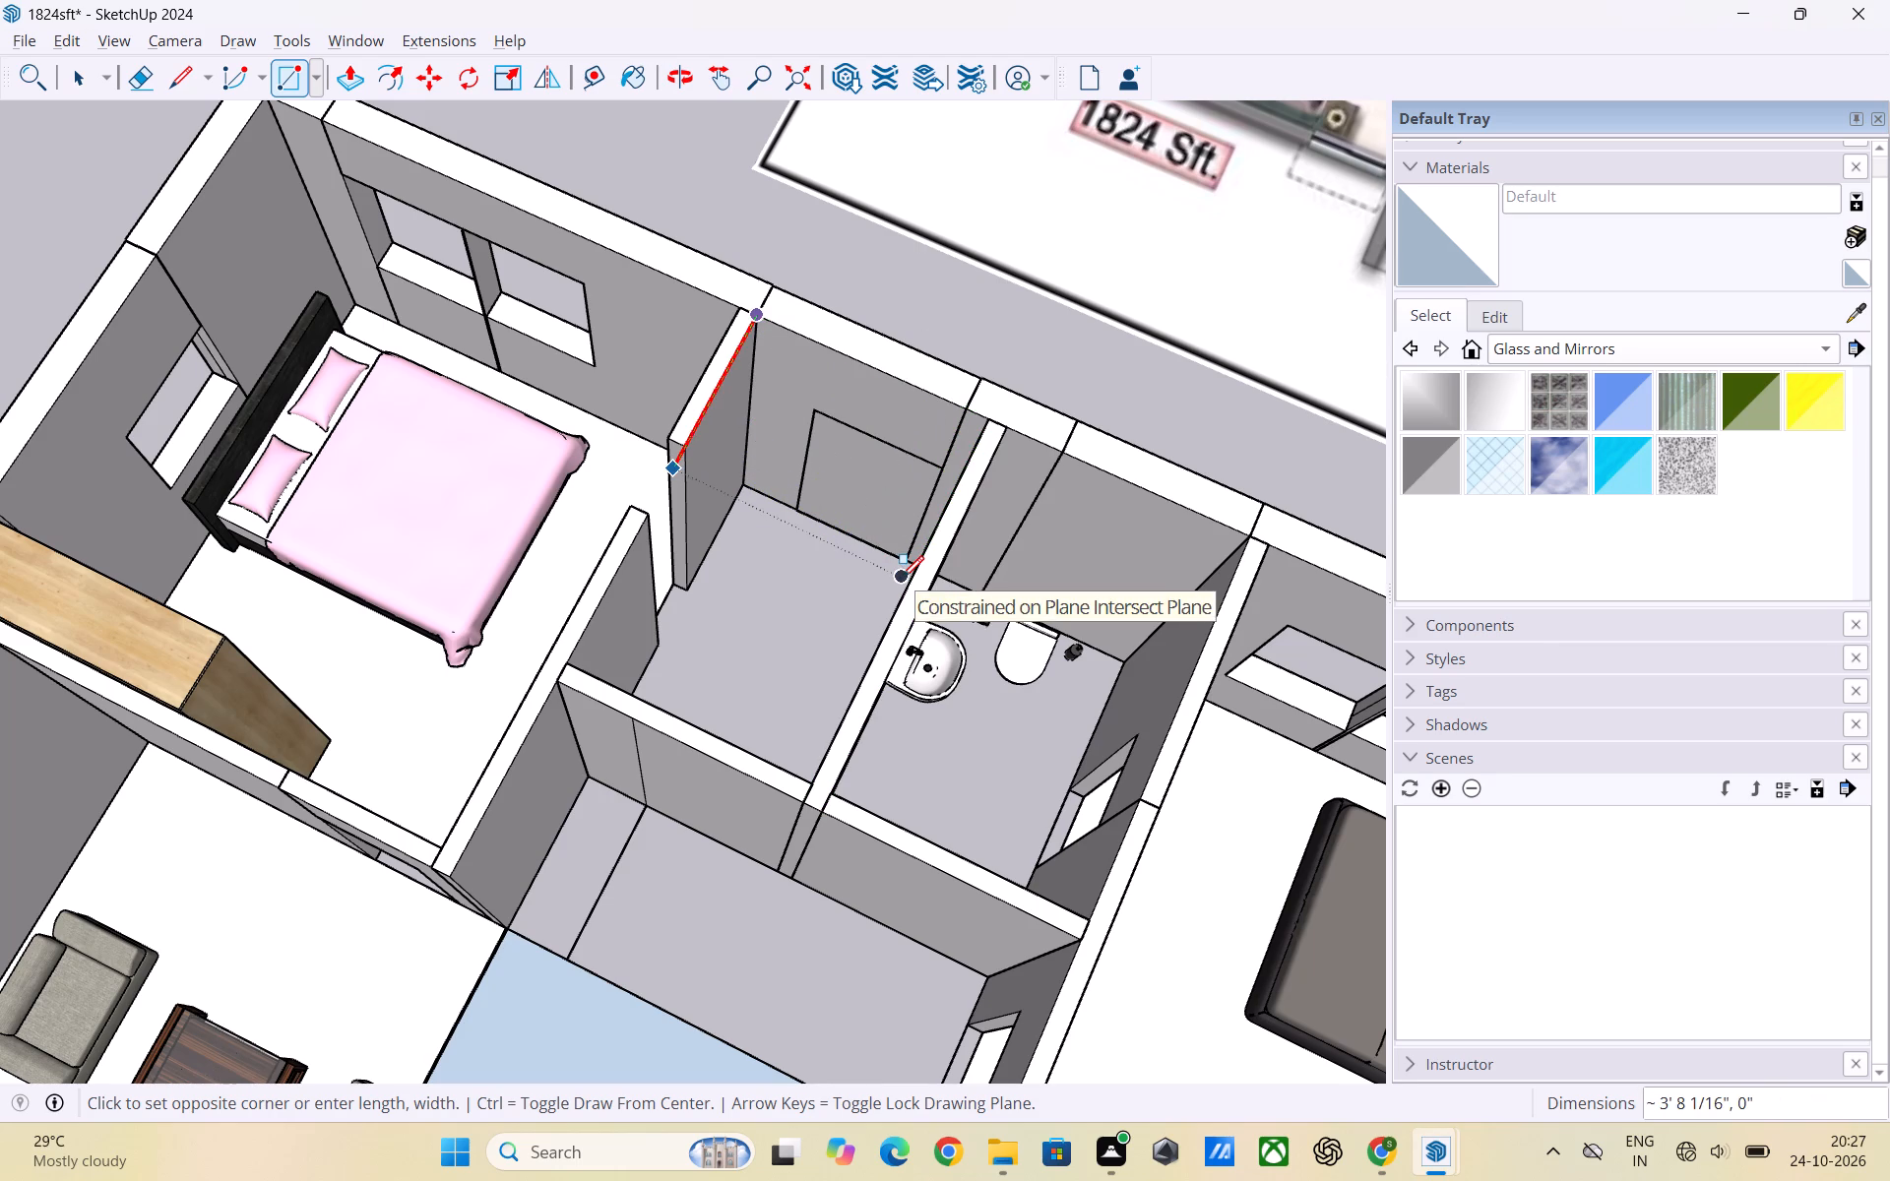
pyautogui.press('Up')
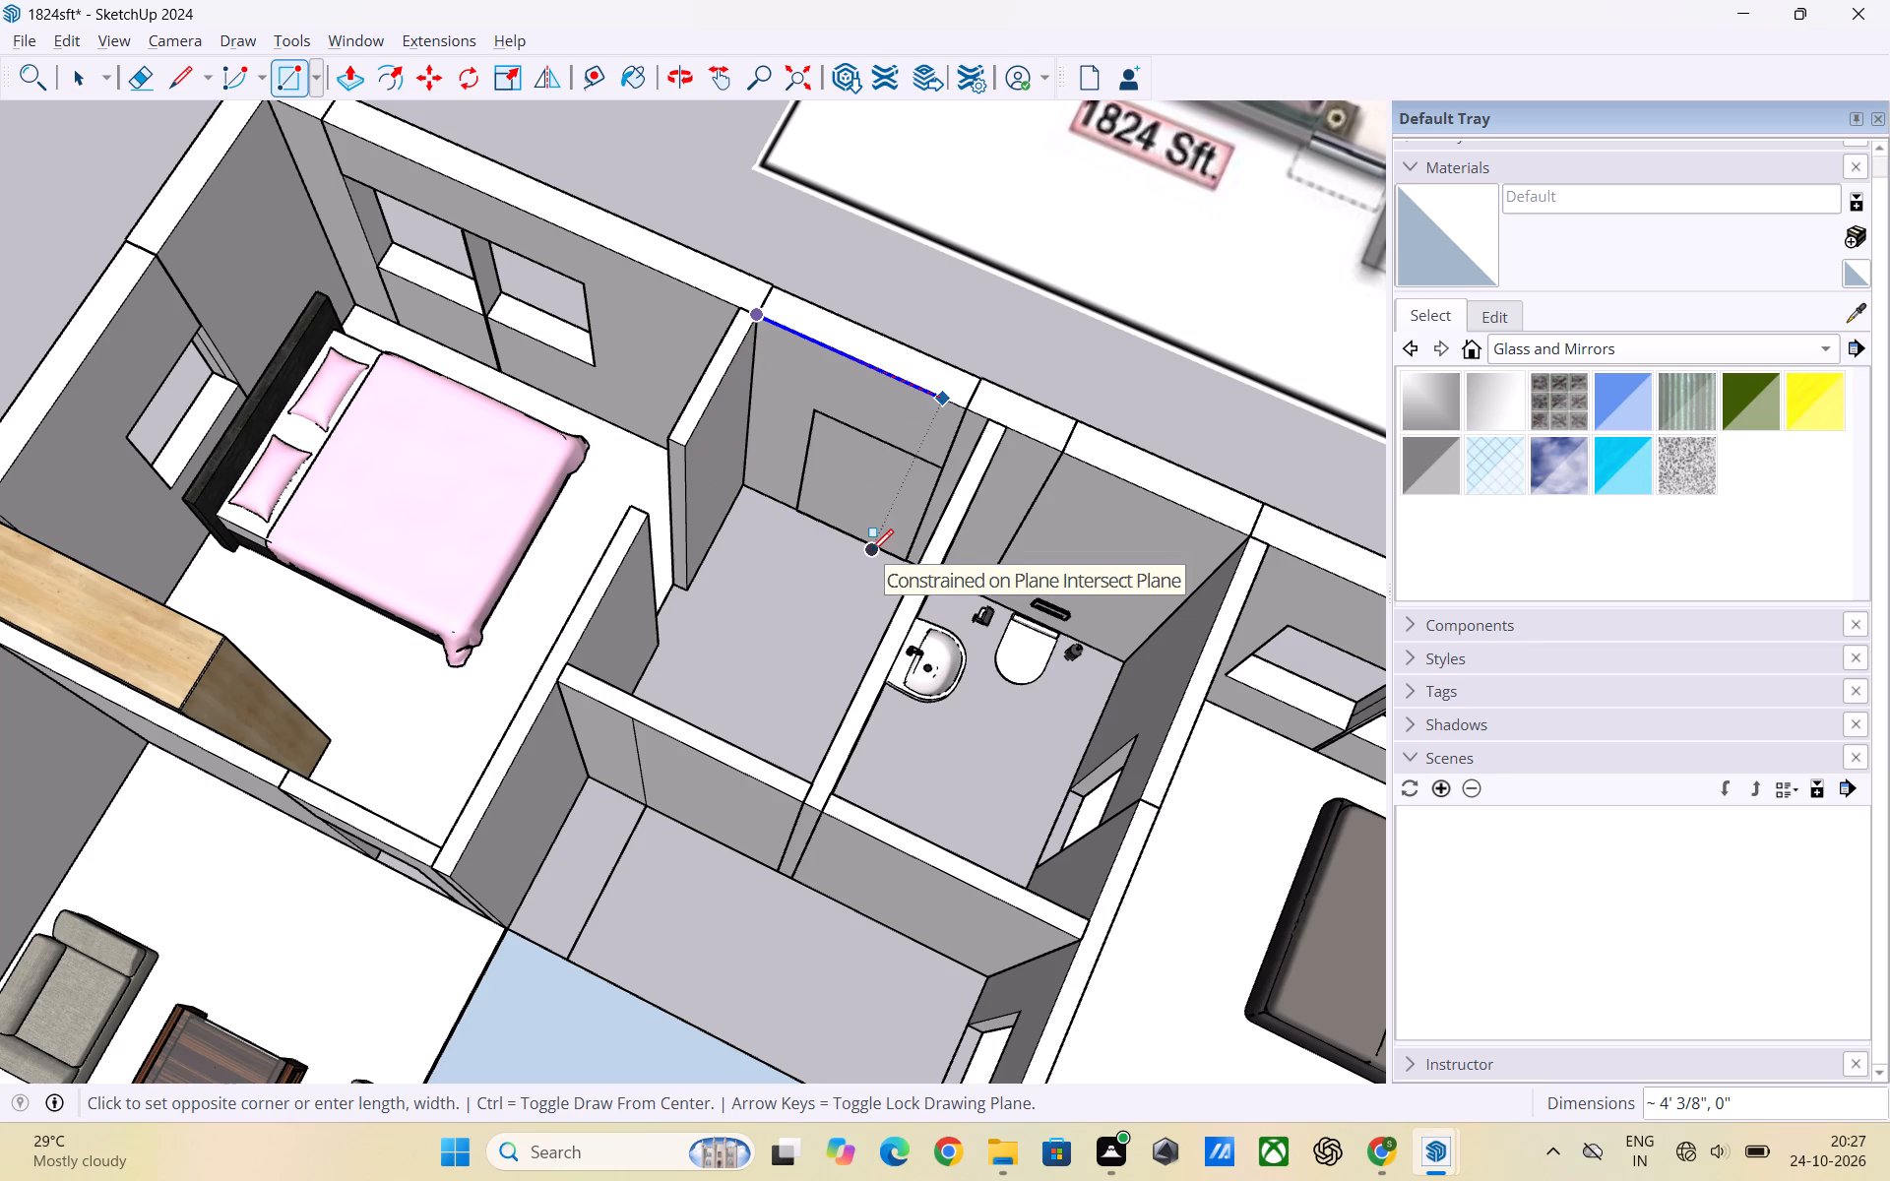
pyautogui.scroll(4, 879, 560)
pyautogui.moveTo(883, 556); pyautogui.dragTo(903, 511, button='middle')
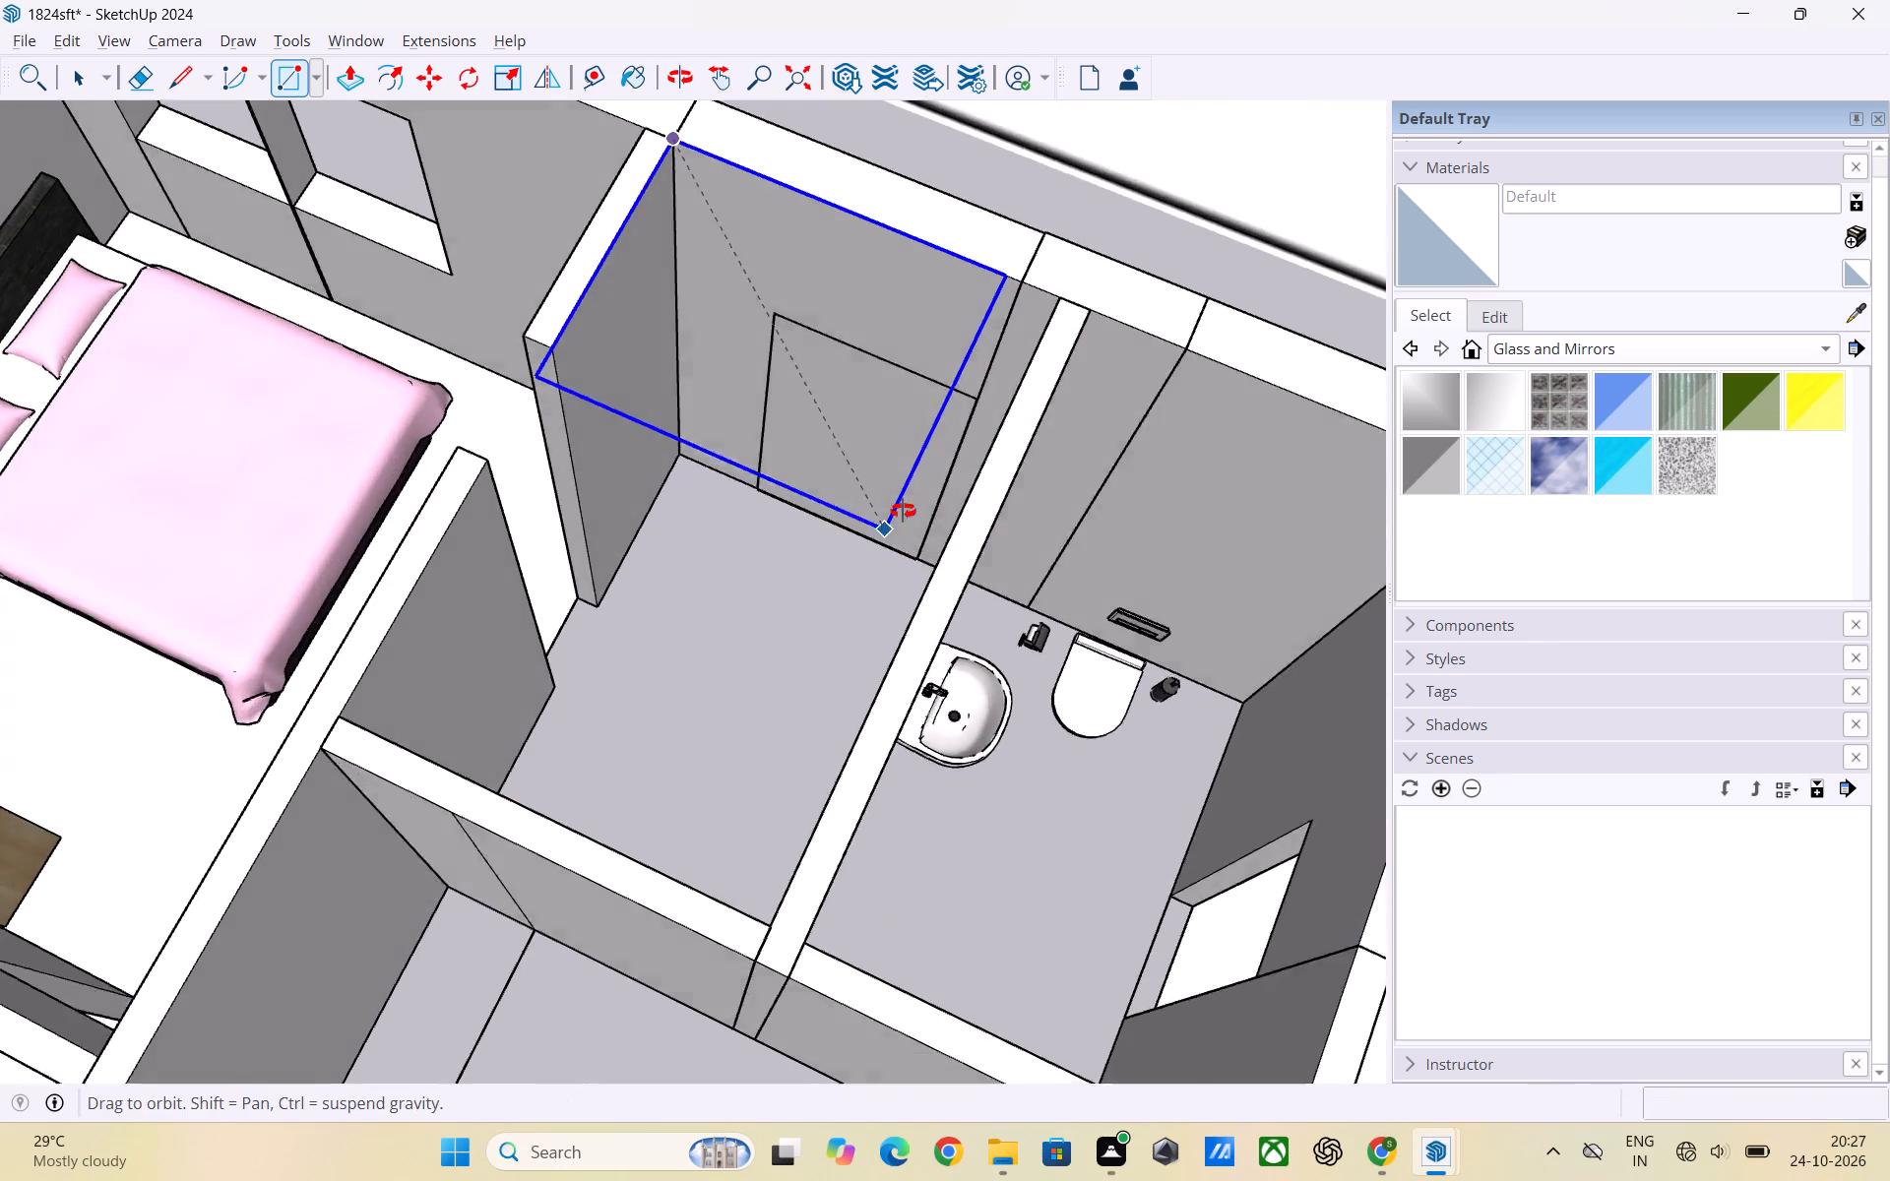
pyautogui.moveTo(903, 511); pyautogui.dragTo(997, 366, button='middle')
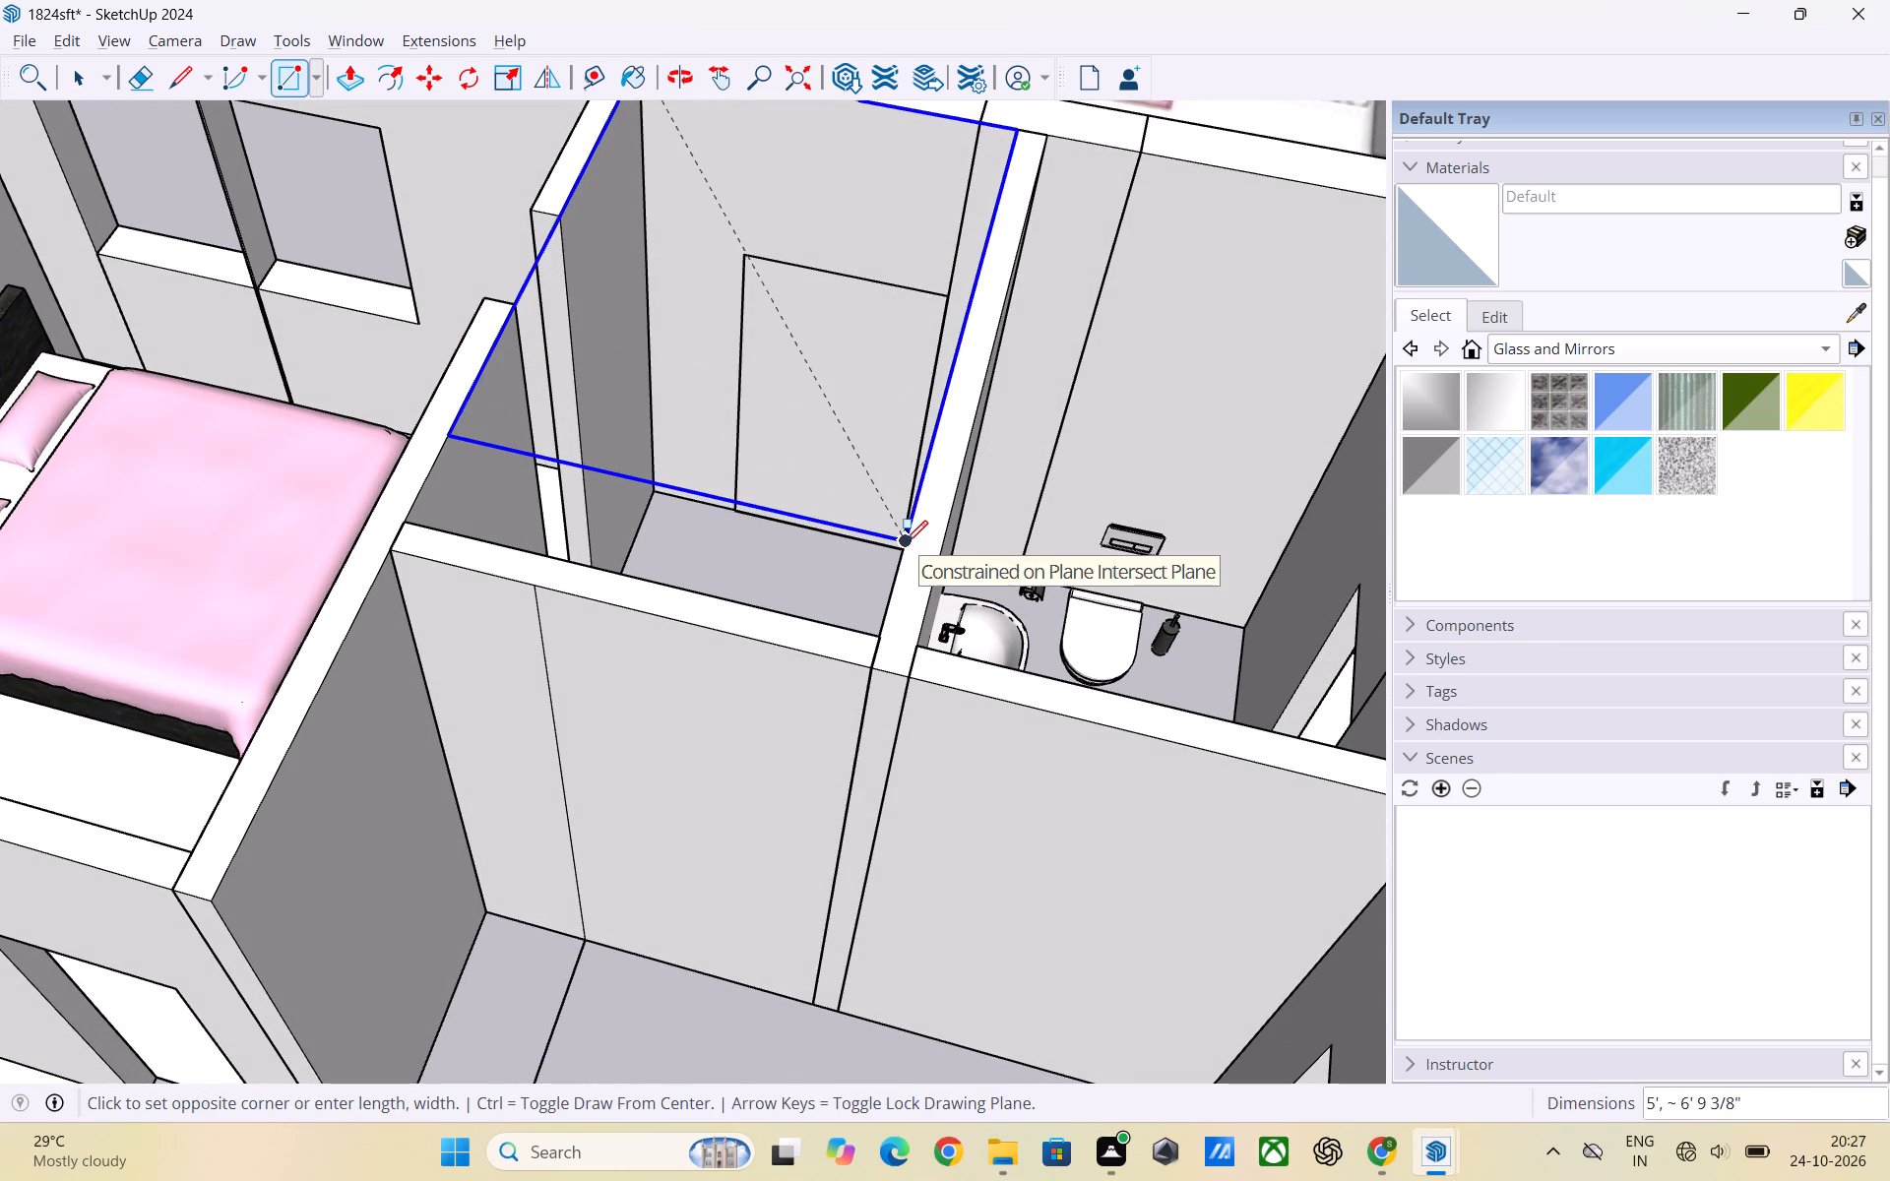
pyautogui.press('Down')
pyautogui.press('Right')
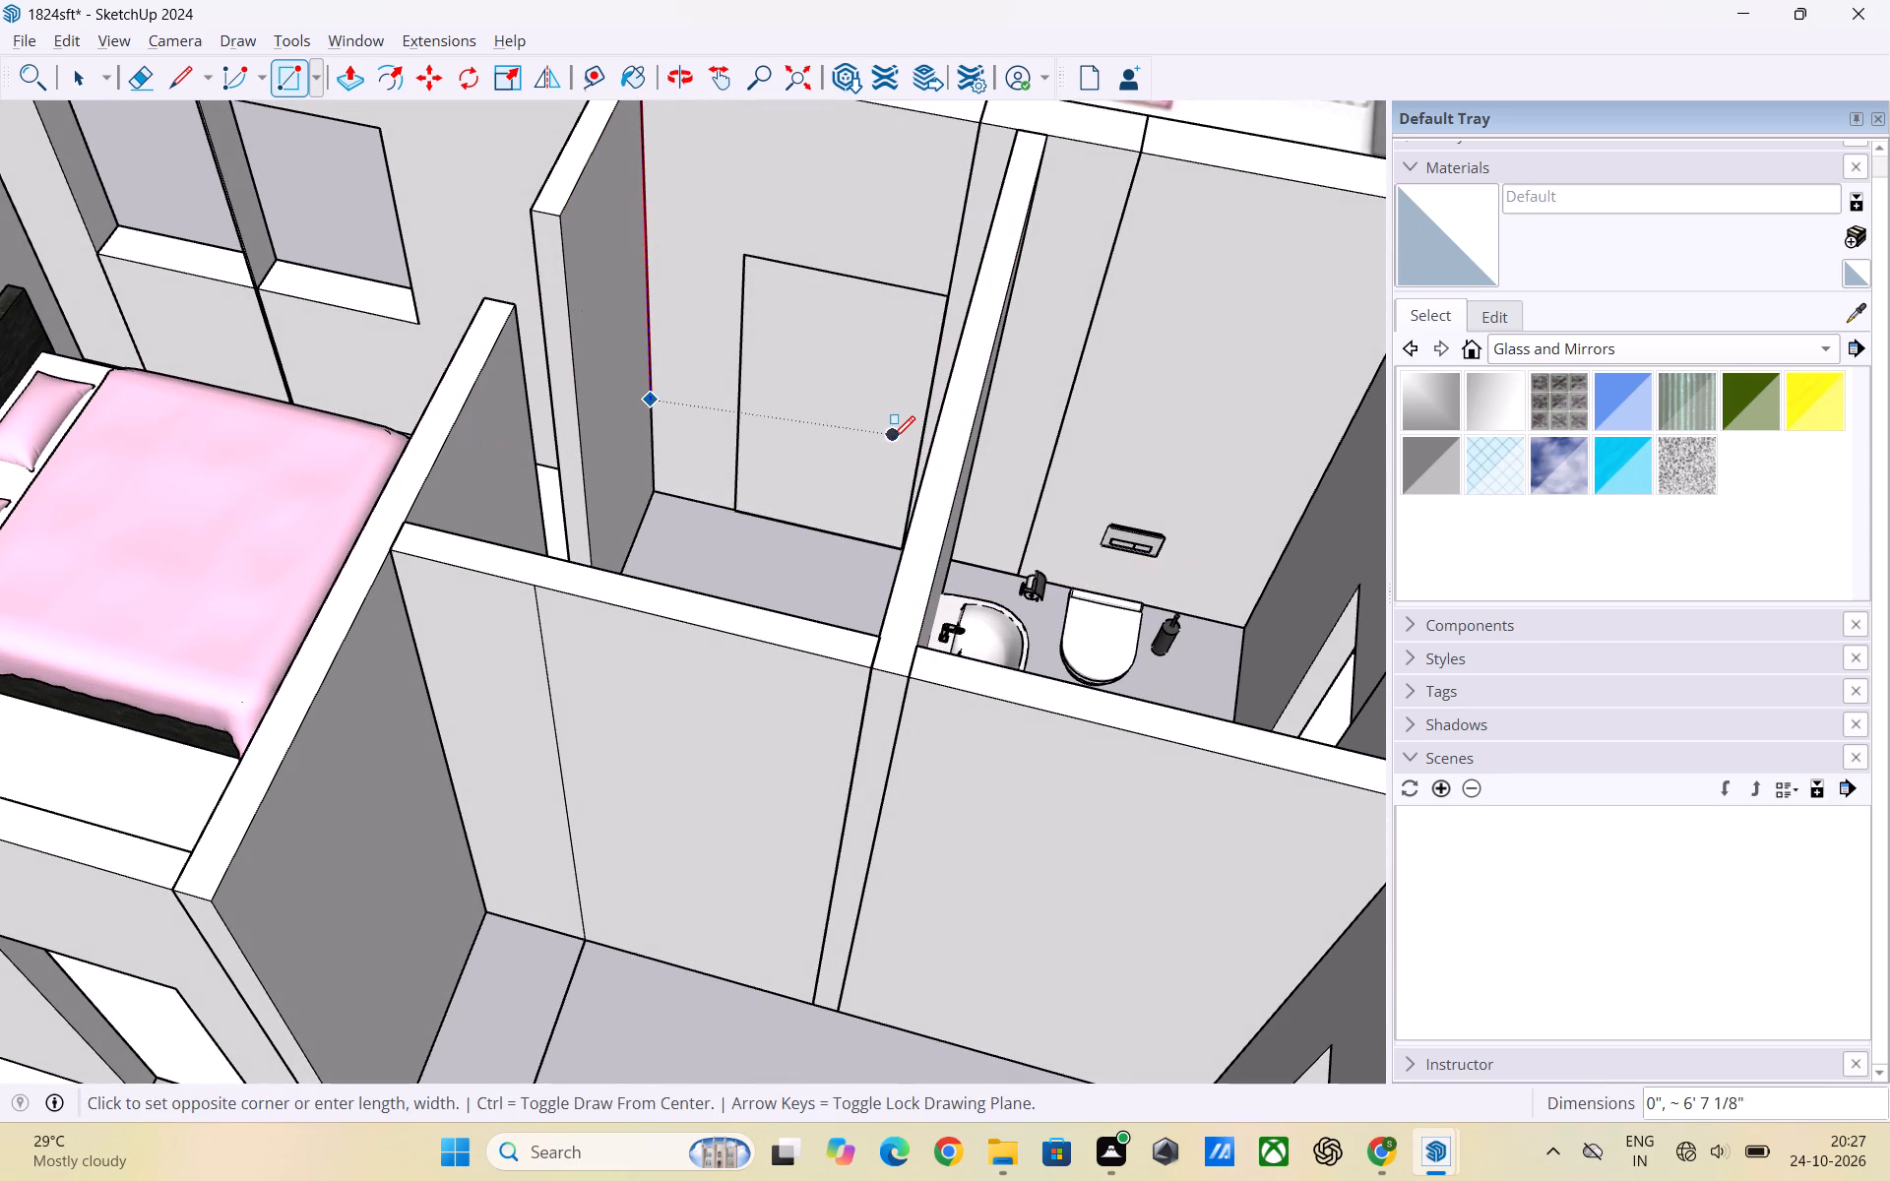
pyautogui.press('Left')
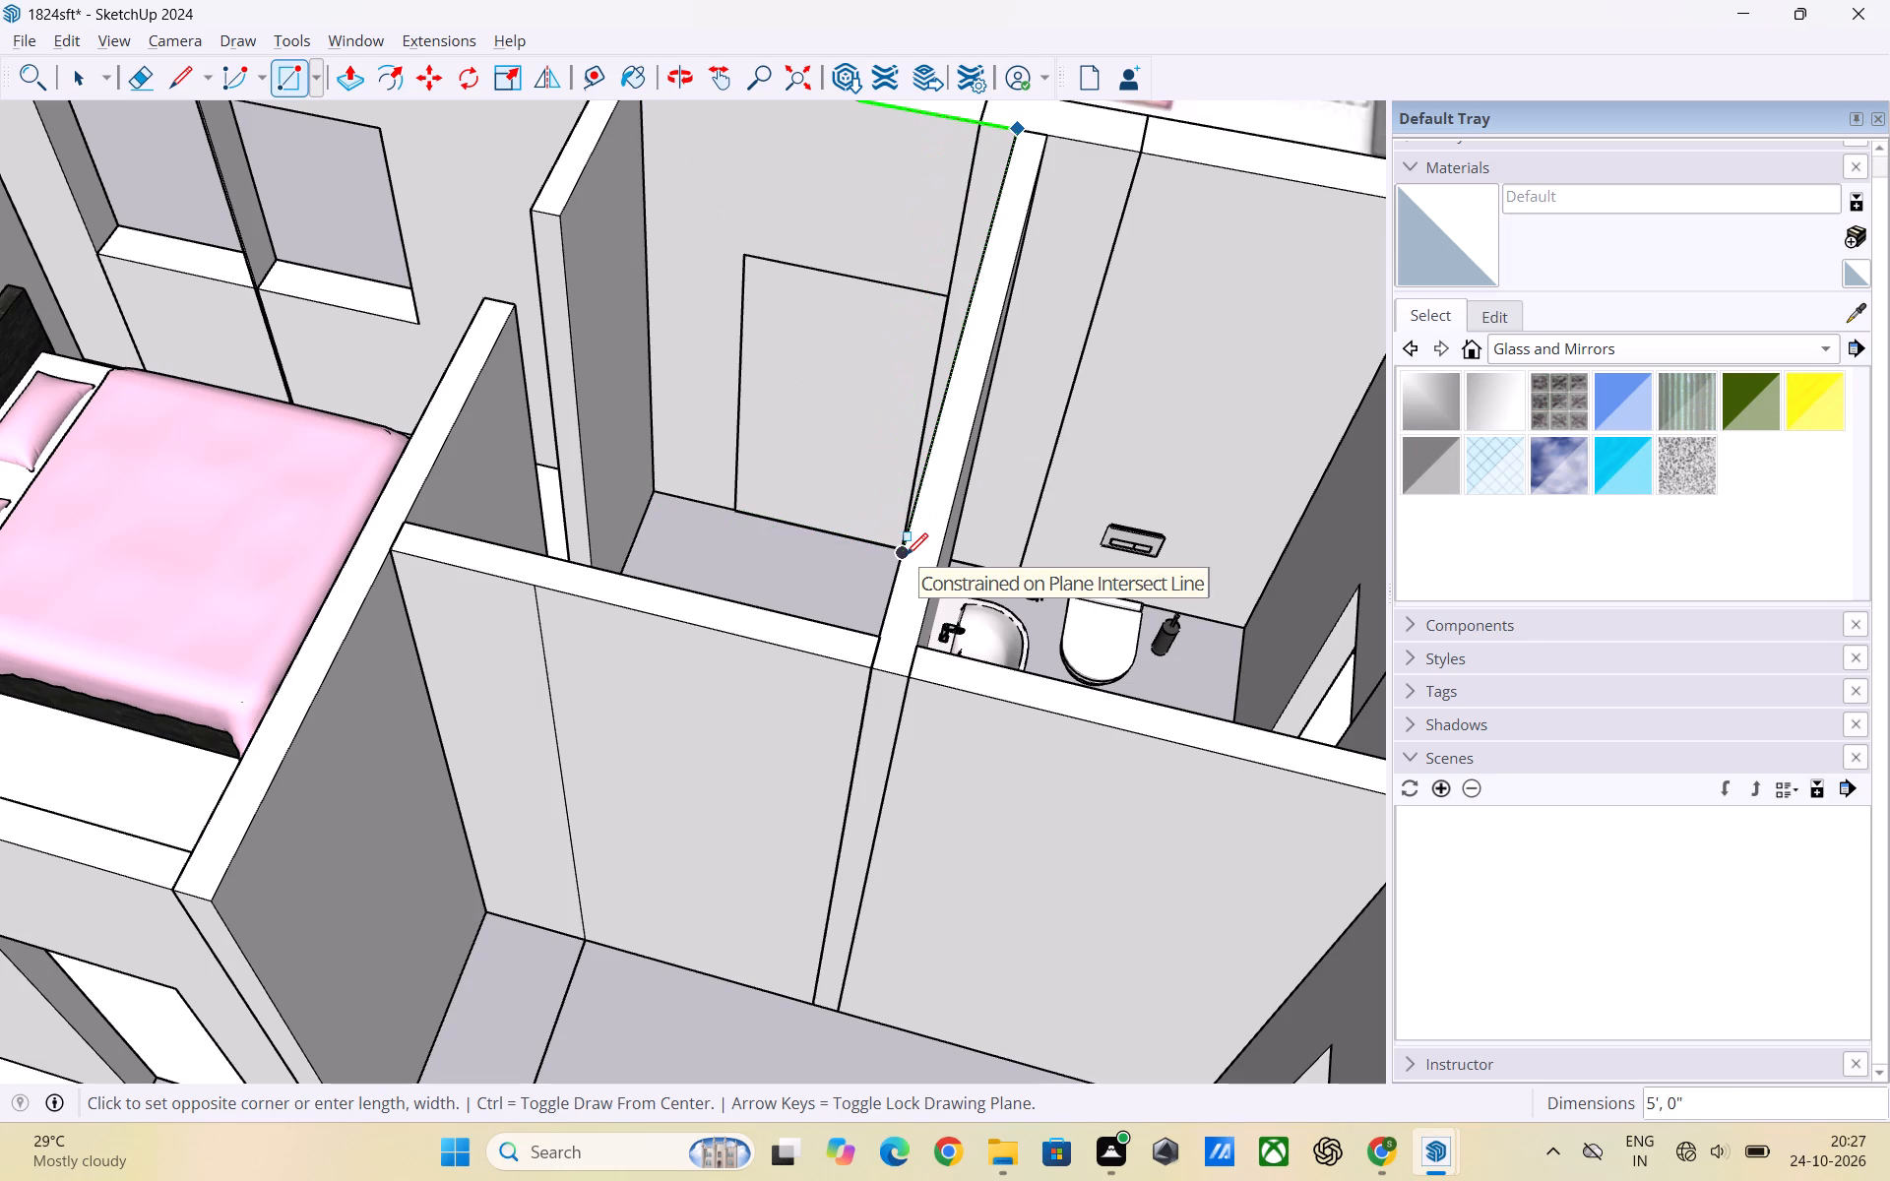
pyautogui.scroll(2, 906, 555)
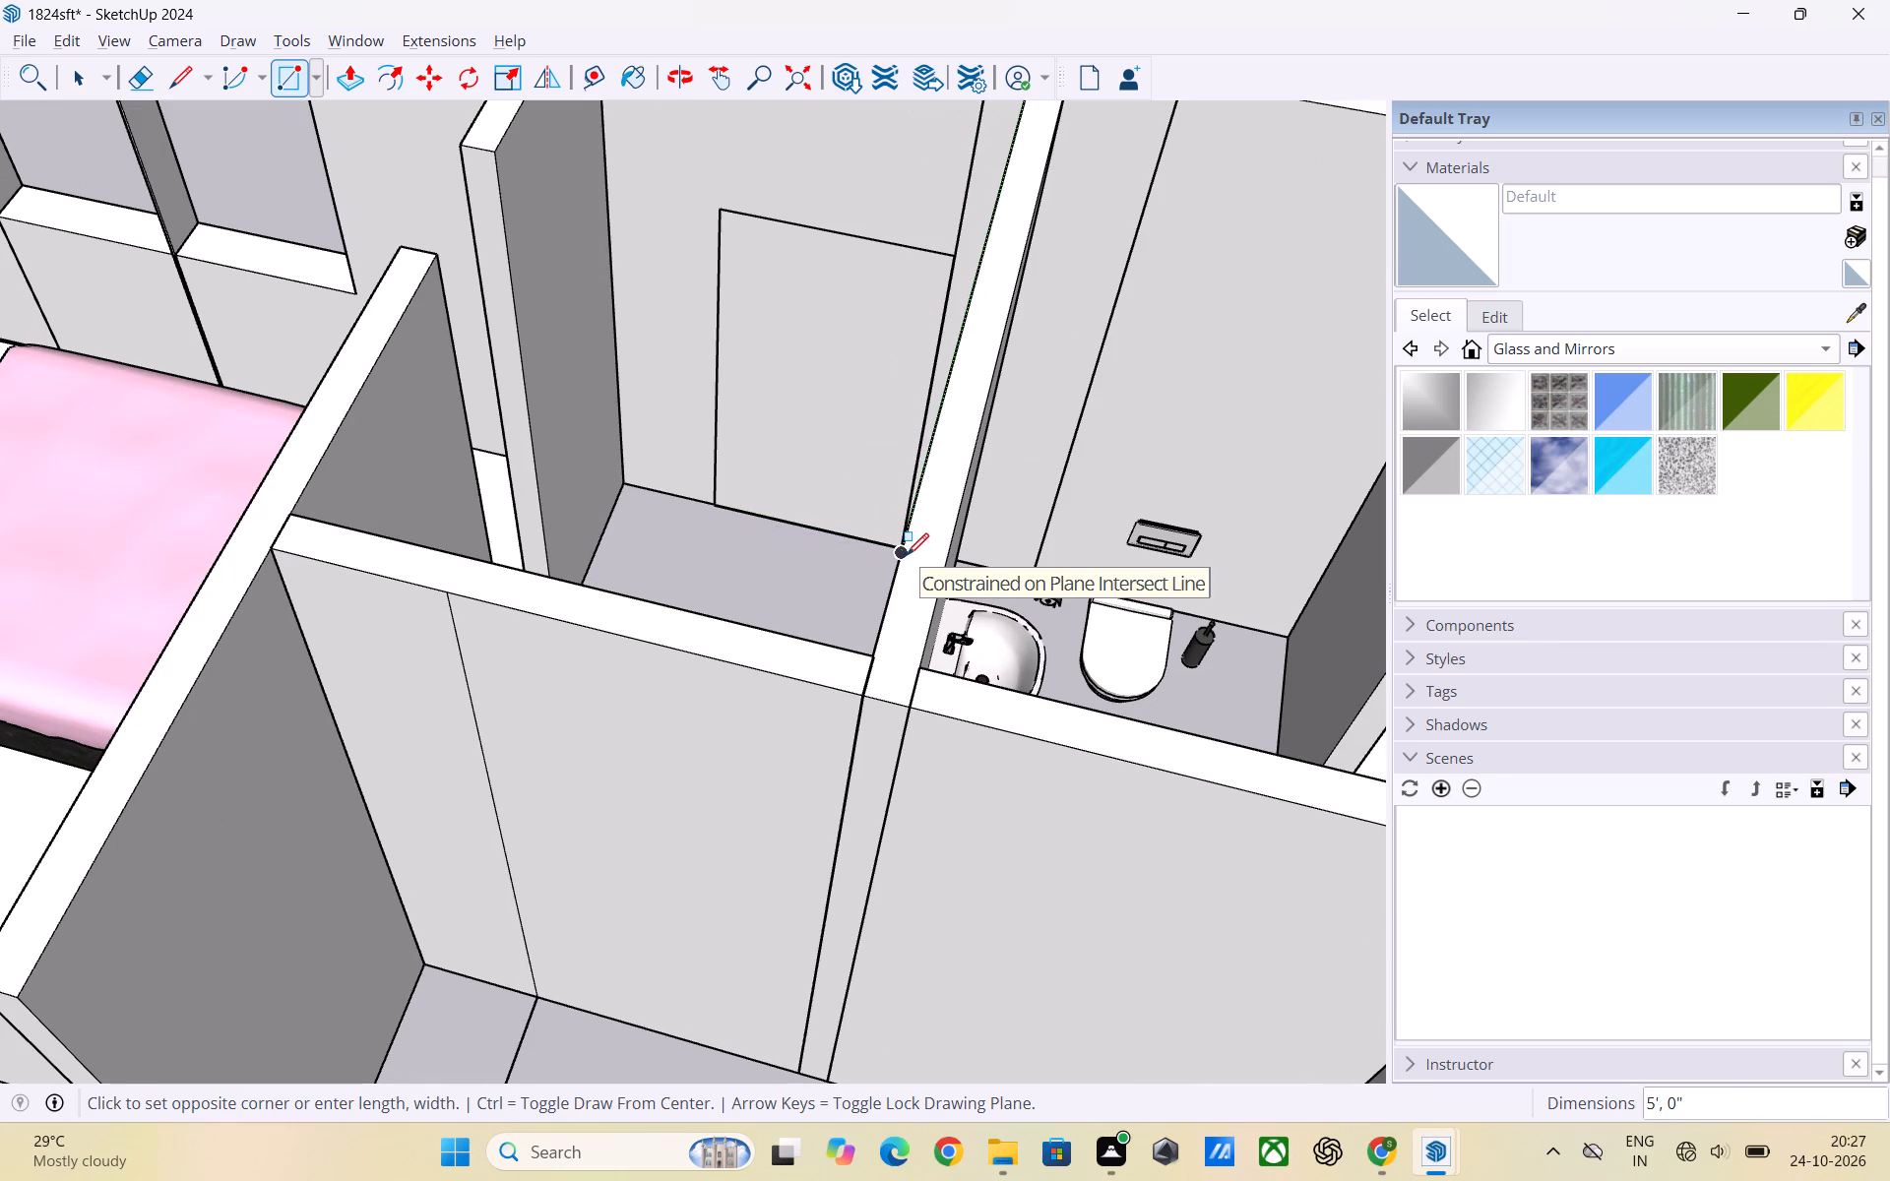
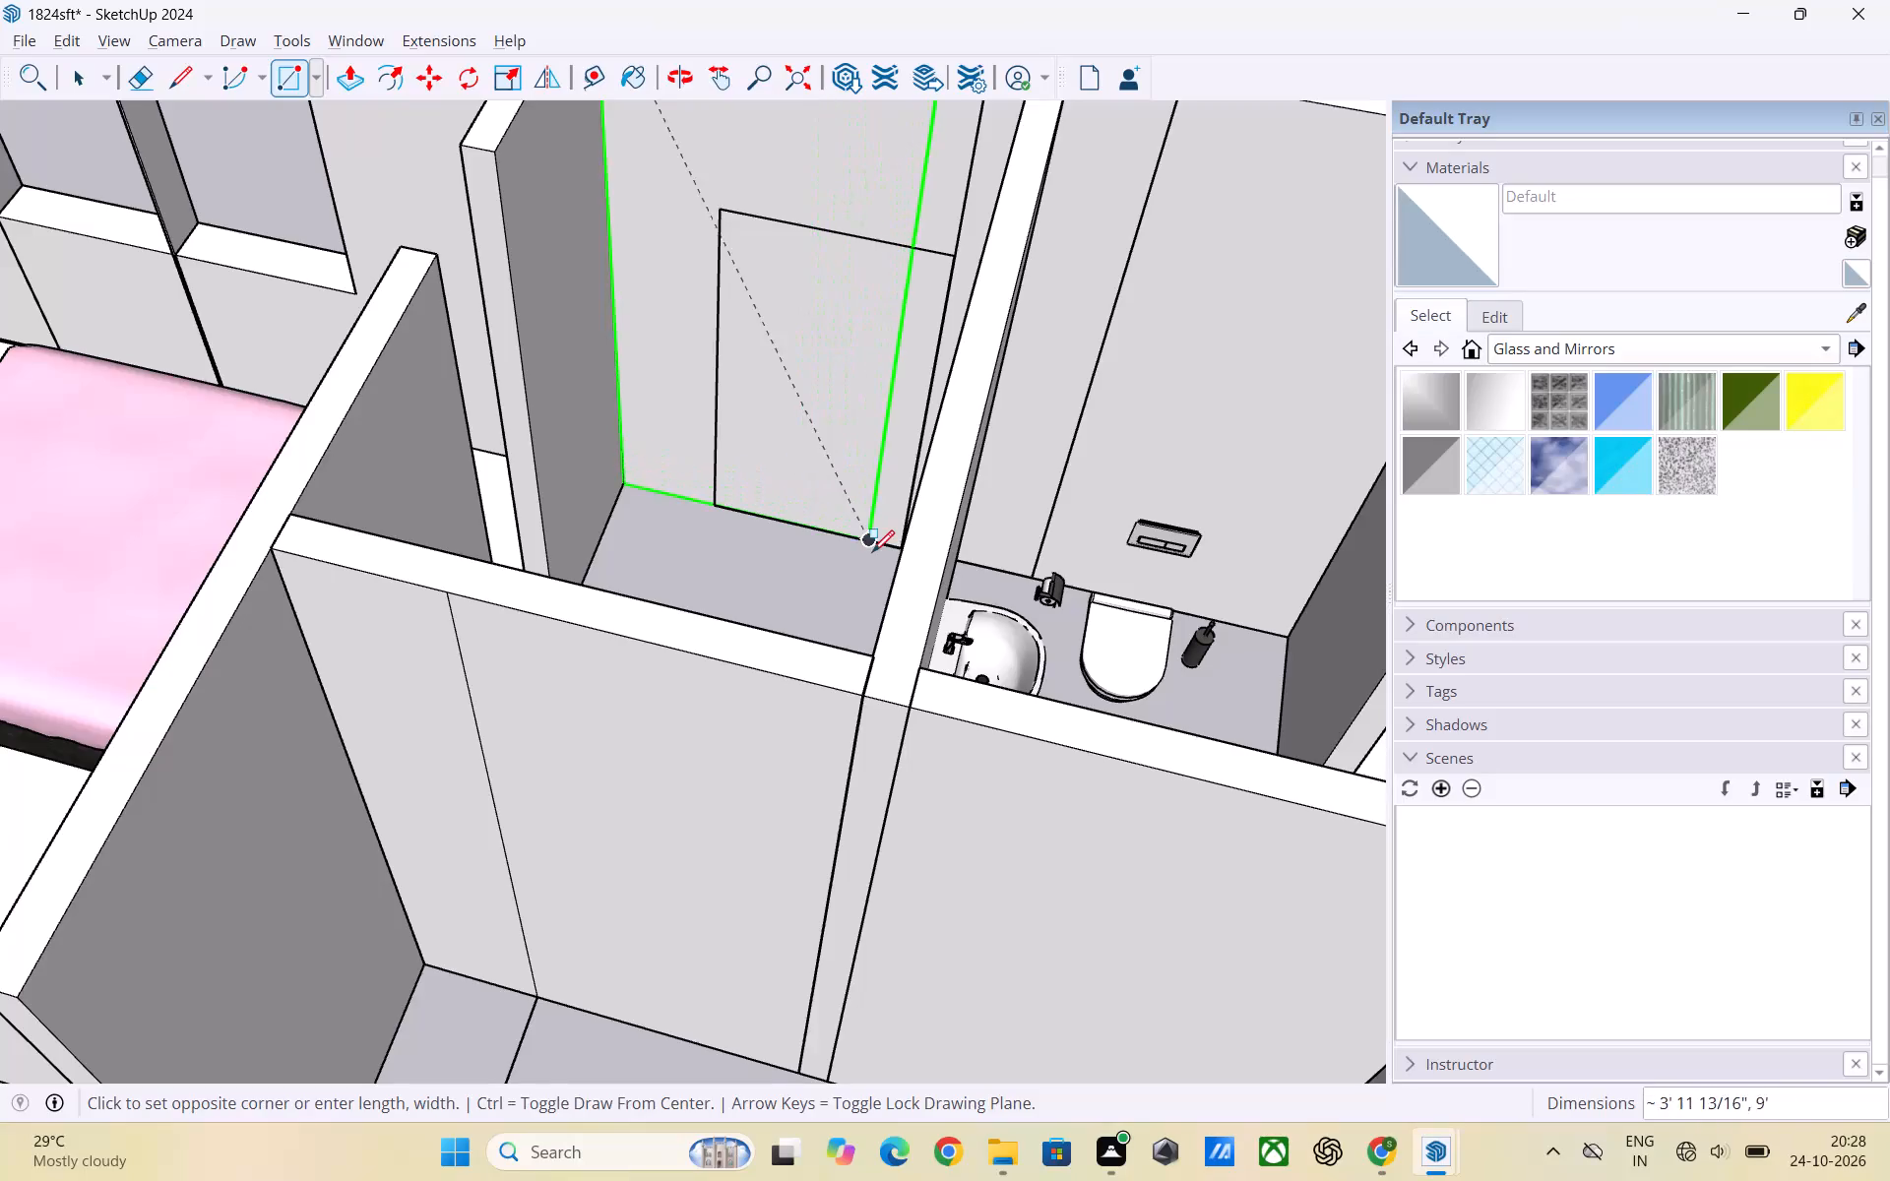
# Finish the 5' by 9' rectangle on the empty toilet's duct-wall face at its floor corner beside the furnished toilet's partition.
pyautogui.scroll(4, 872, 552)
pyautogui.moveTo(883, 583); pyautogui.dragTo(938, 552, button='middle')
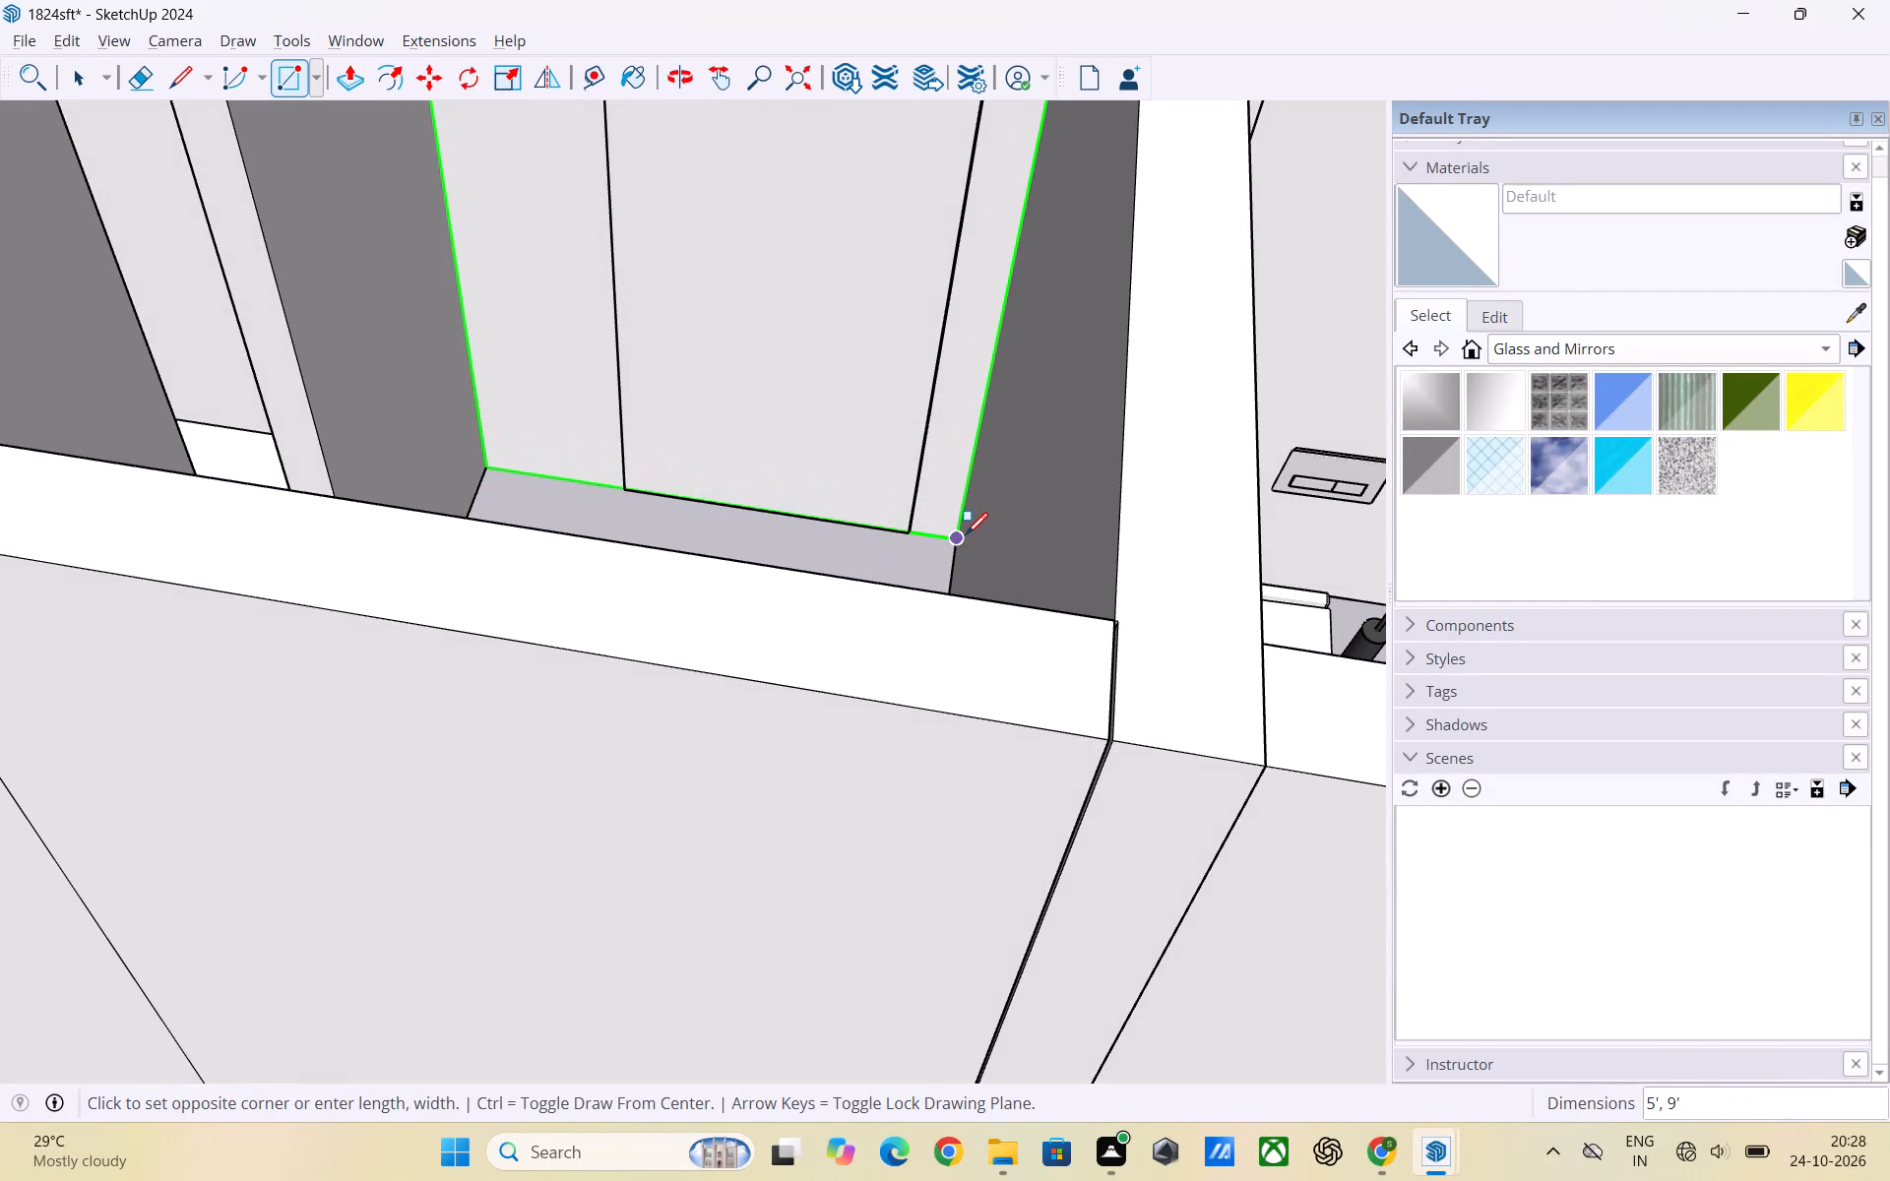
pyautogui.scroll(2, 964, 545)
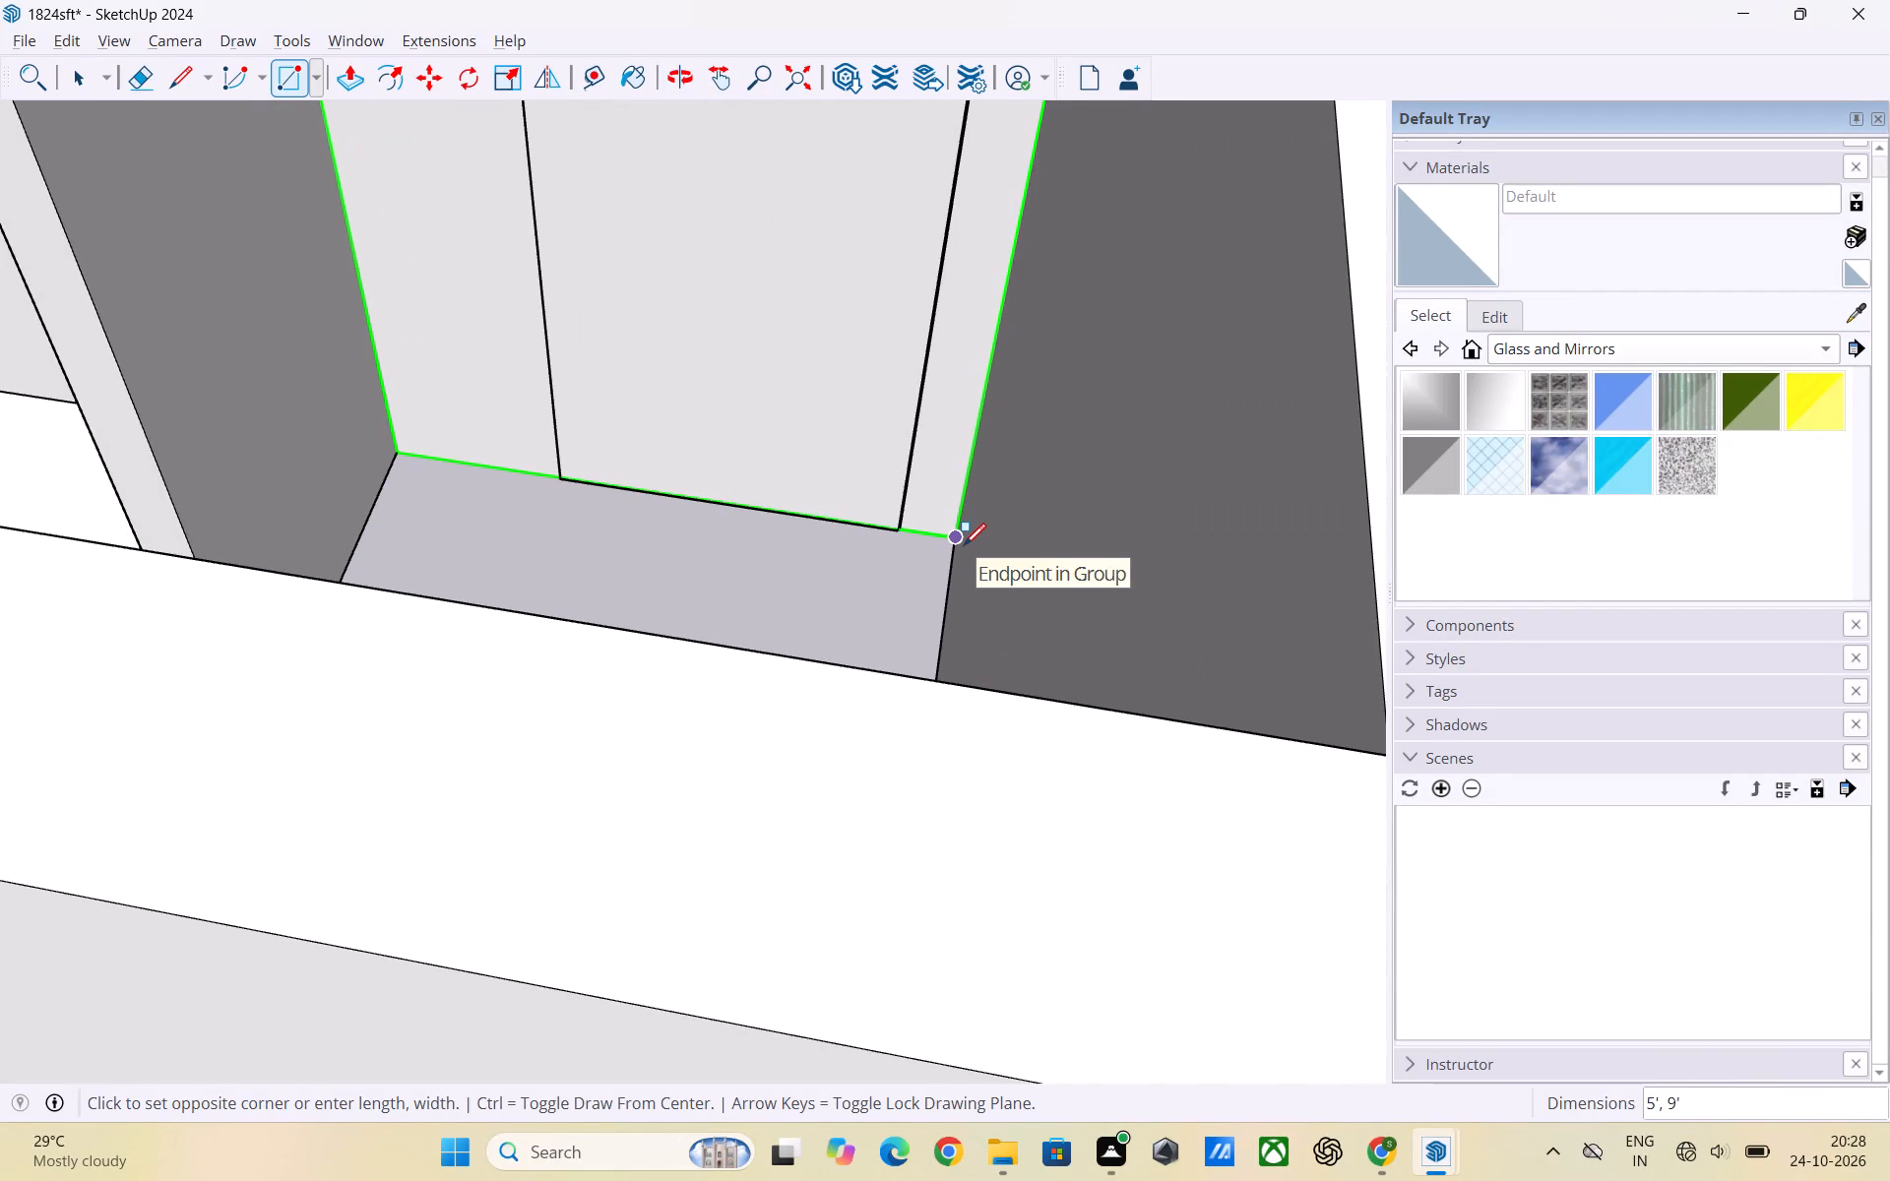
pyautogui.moveTo(964, 545); pyautogui.dragTo(961, 586, button='middle')
pyautogui.click(956, 548)
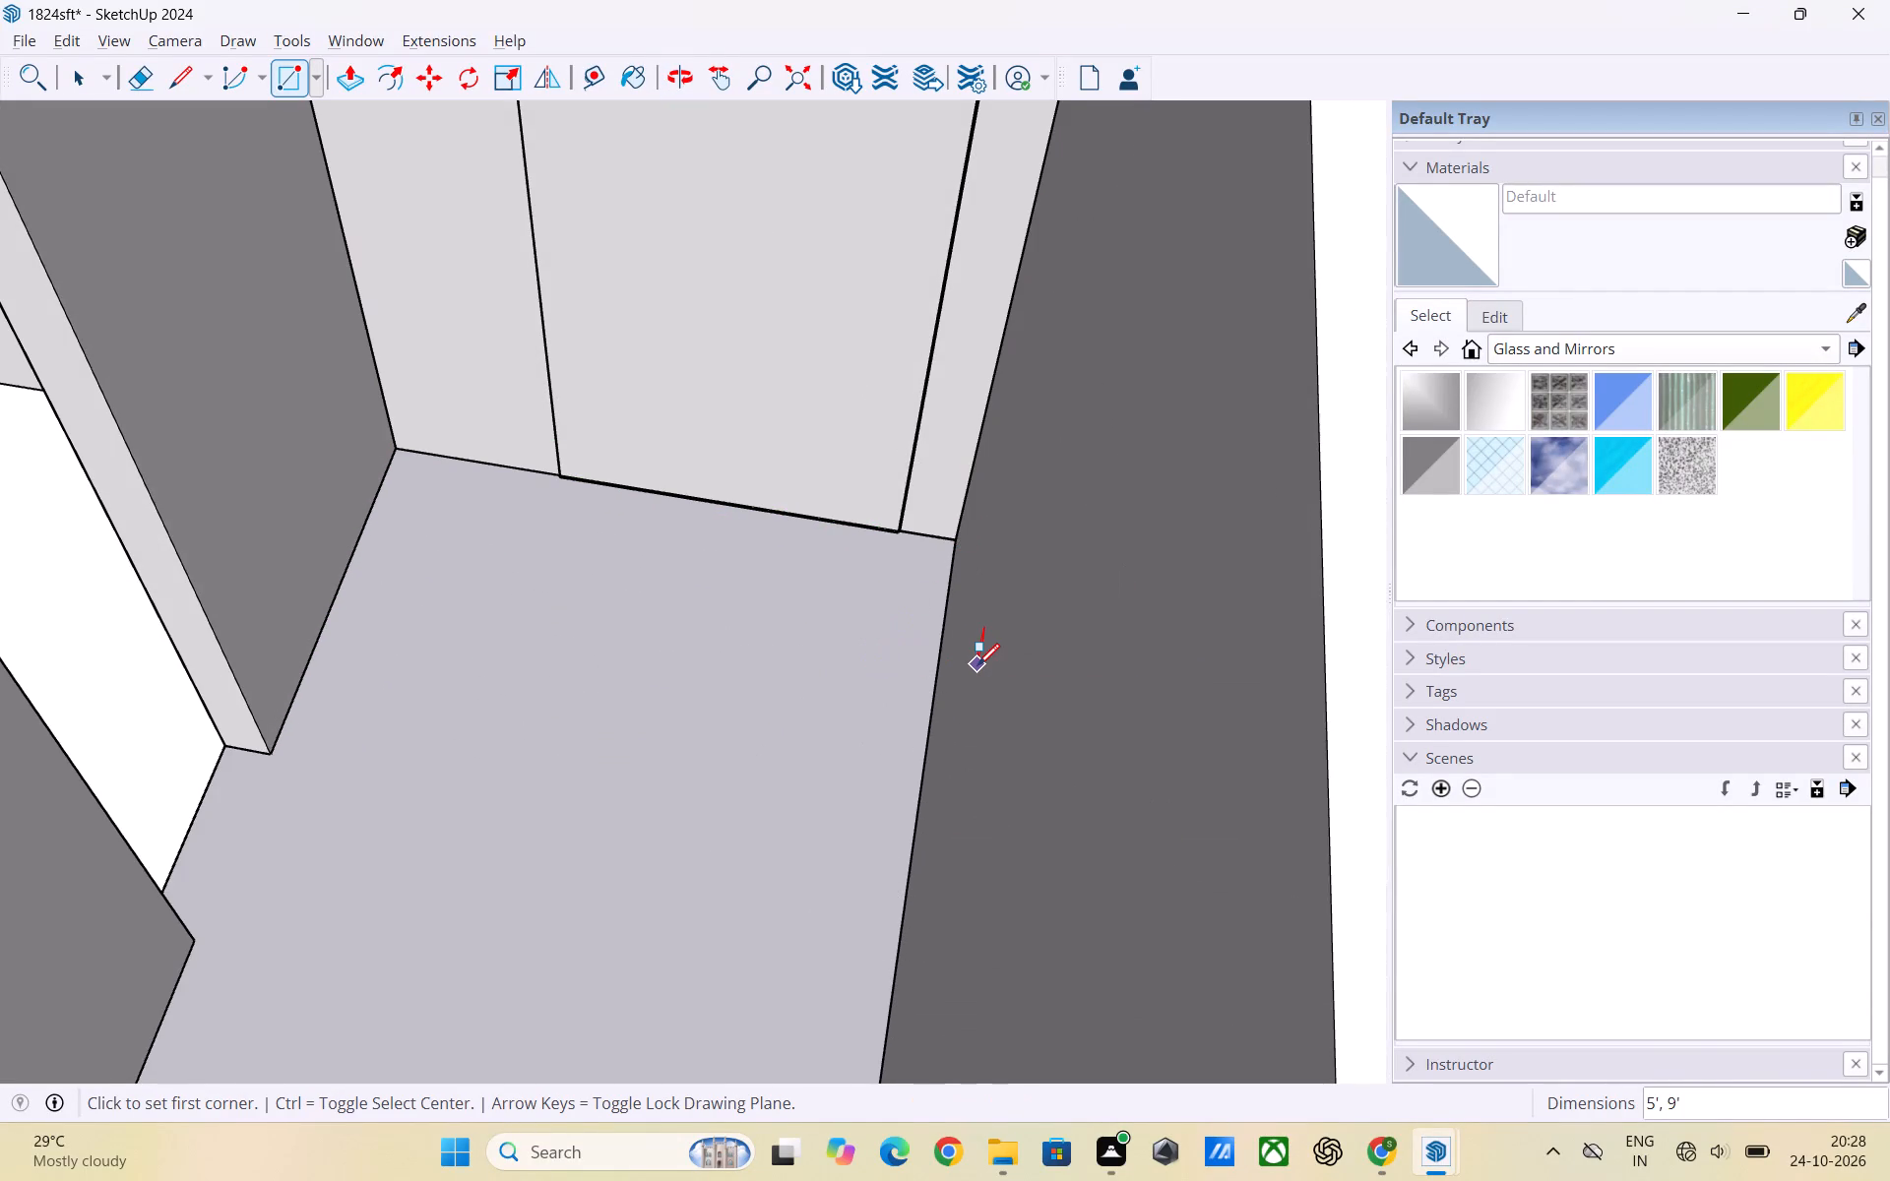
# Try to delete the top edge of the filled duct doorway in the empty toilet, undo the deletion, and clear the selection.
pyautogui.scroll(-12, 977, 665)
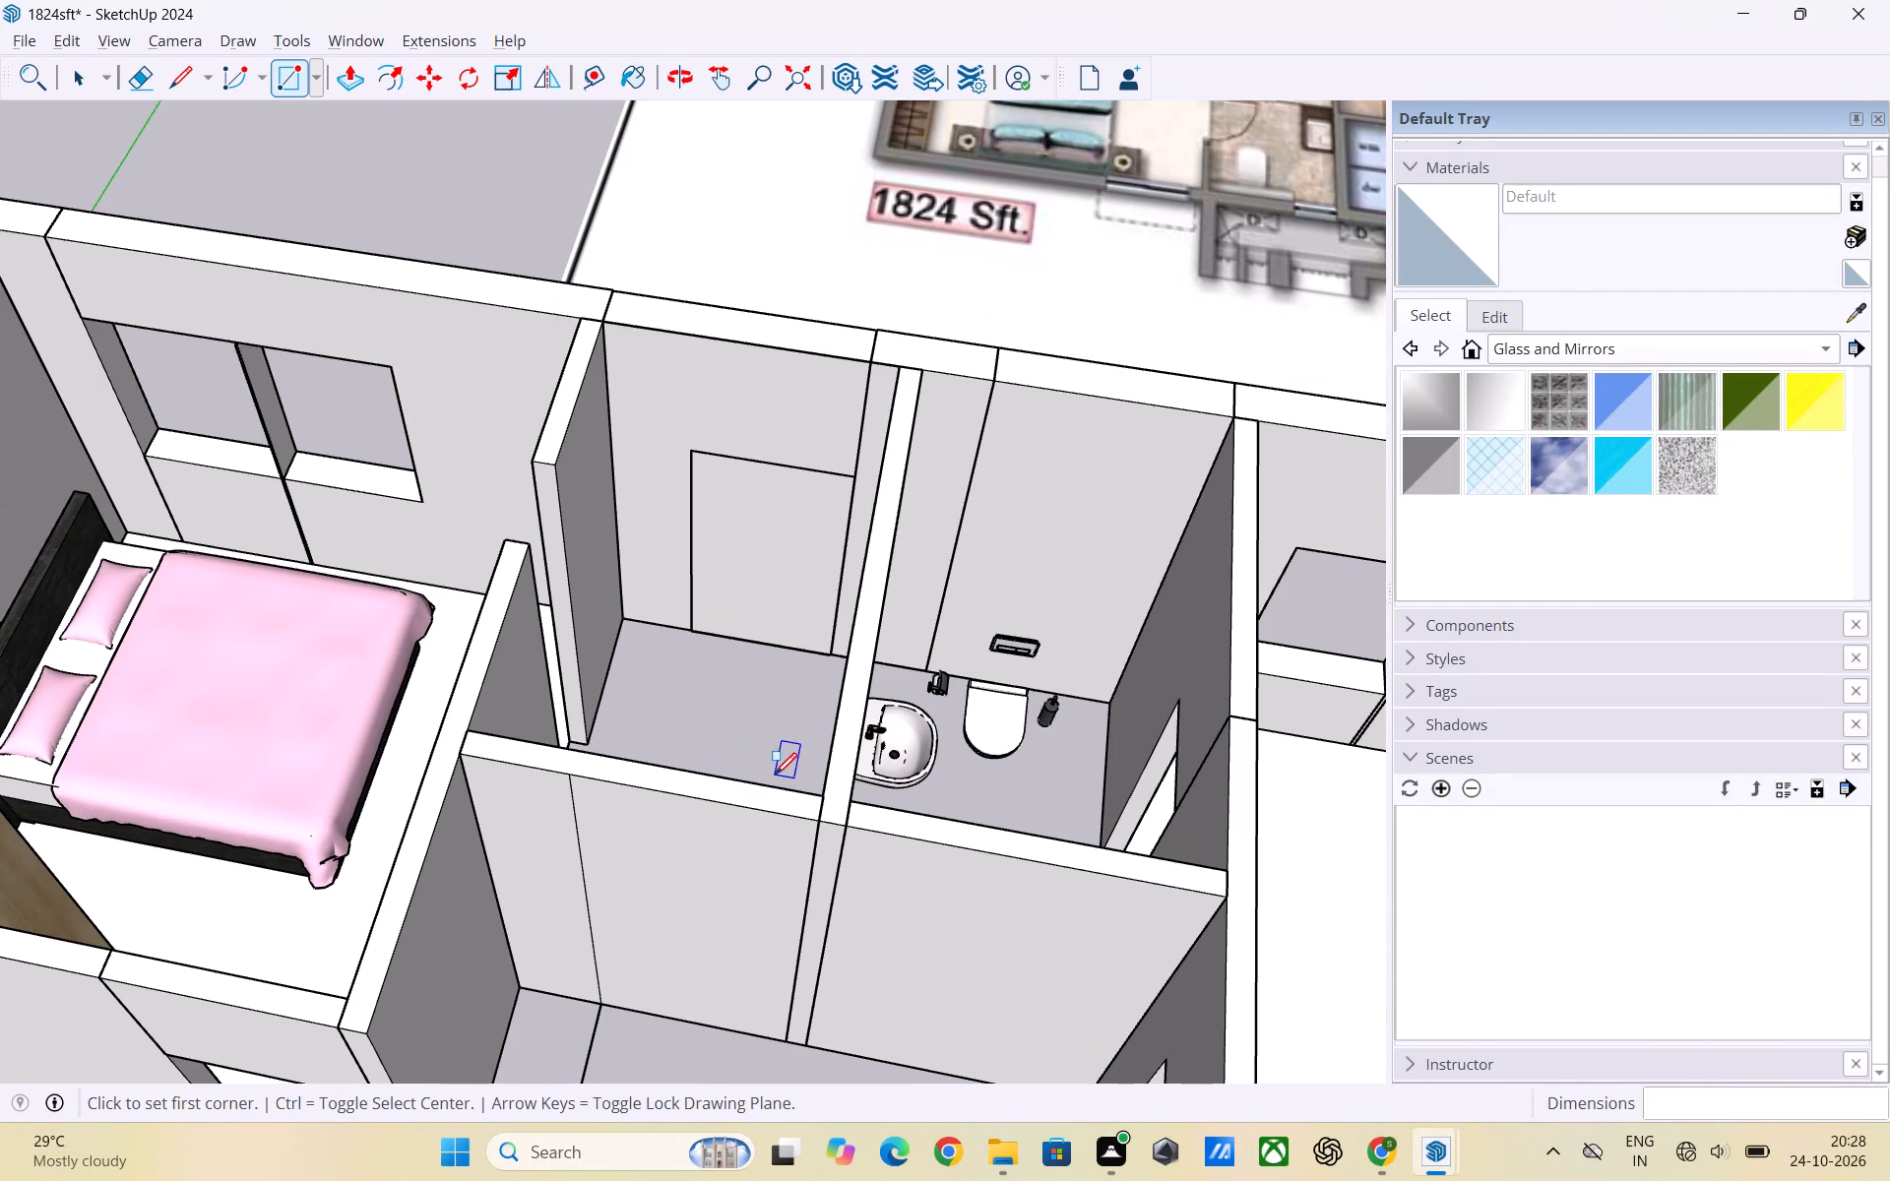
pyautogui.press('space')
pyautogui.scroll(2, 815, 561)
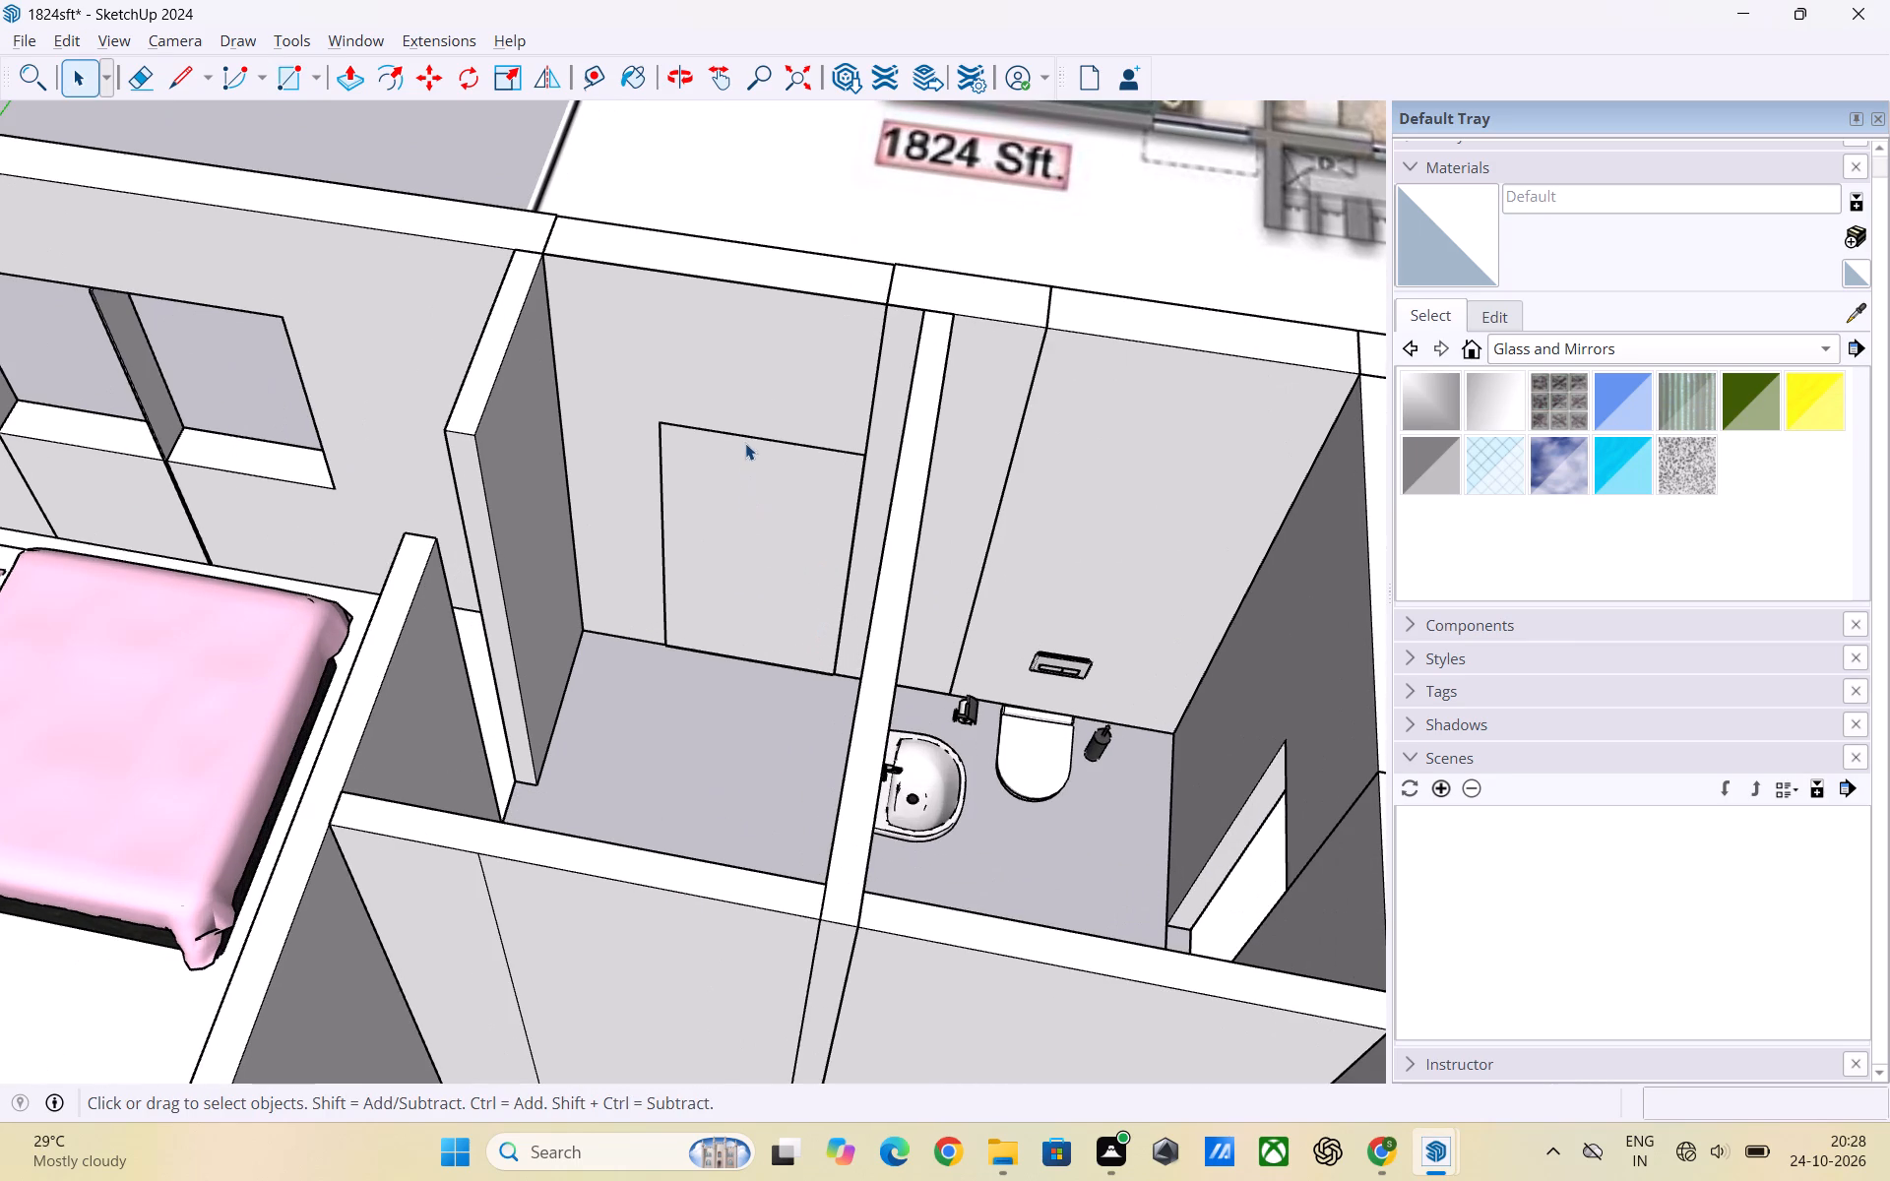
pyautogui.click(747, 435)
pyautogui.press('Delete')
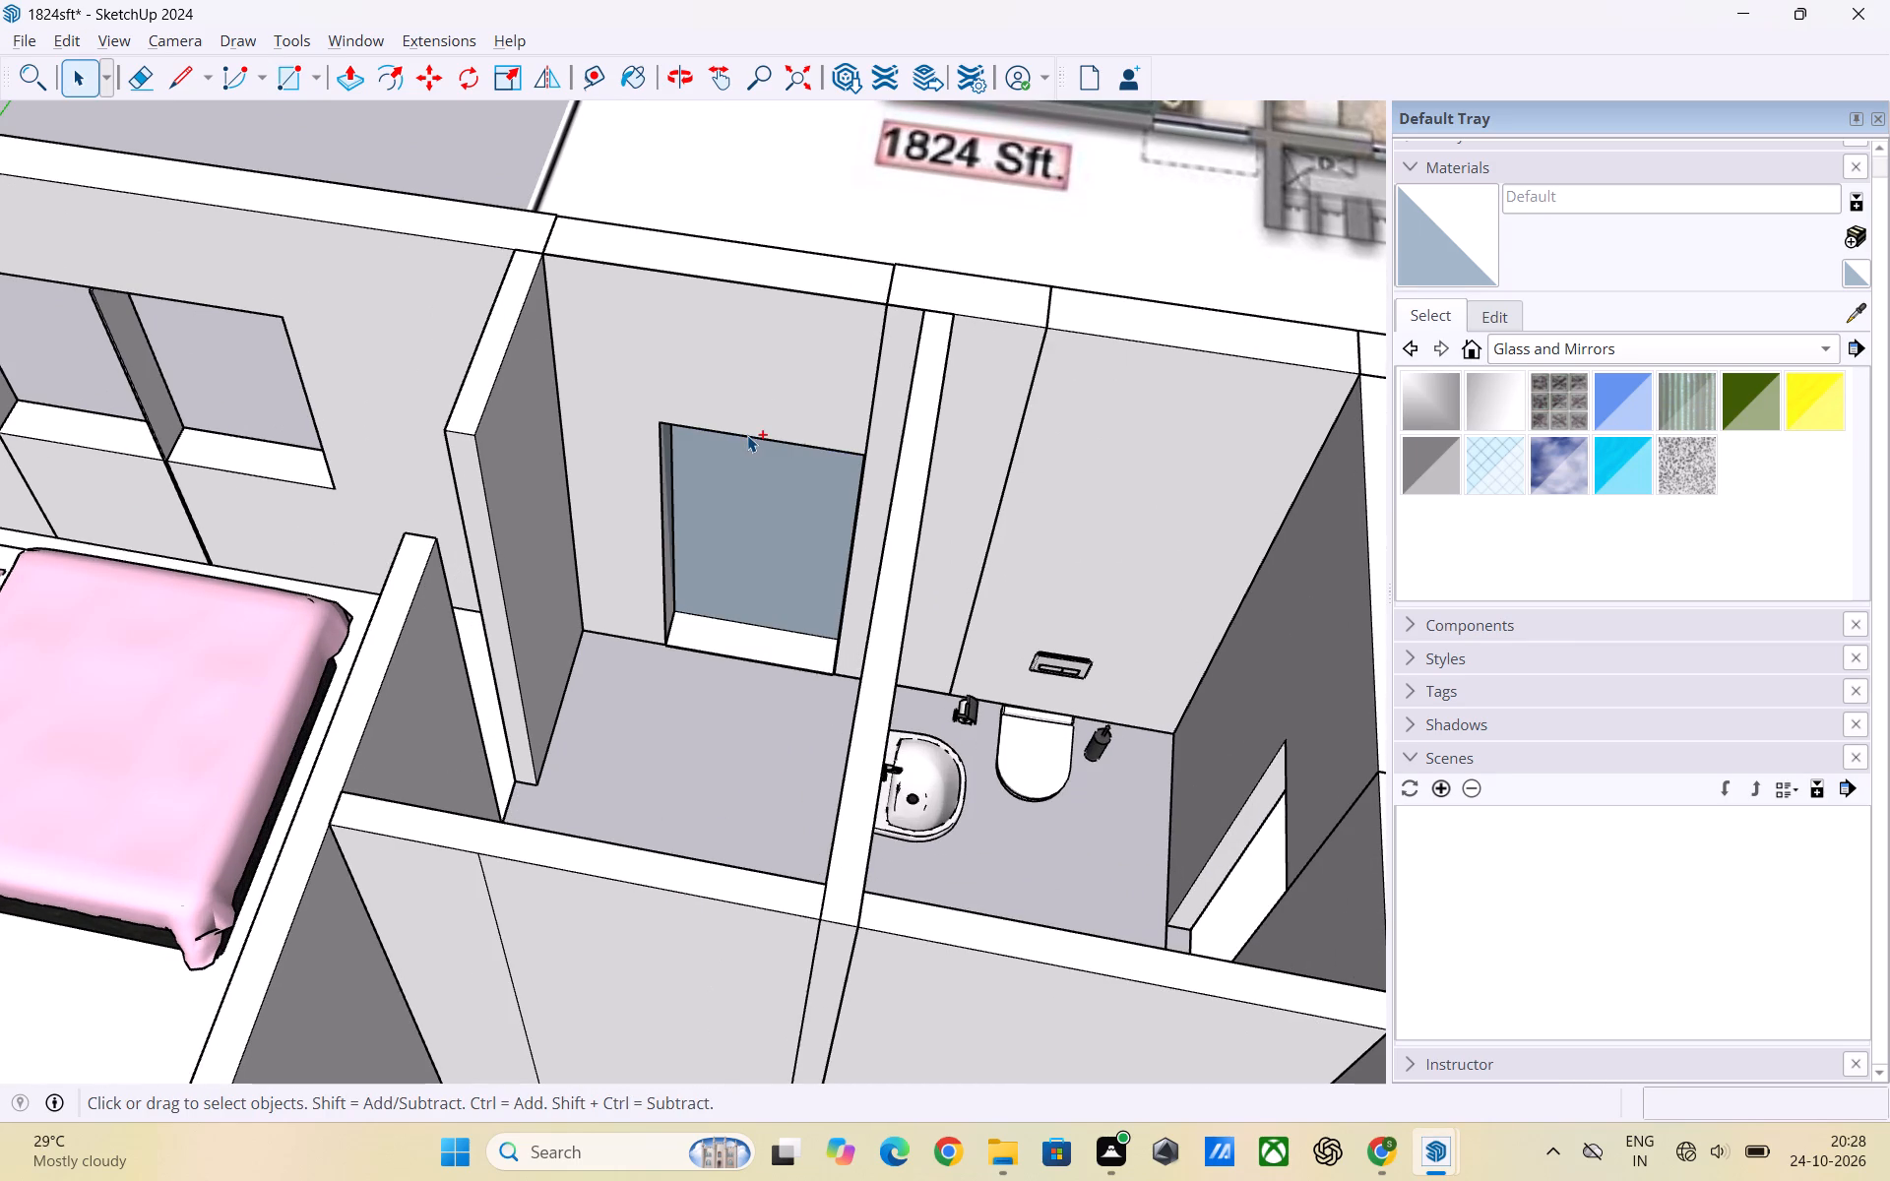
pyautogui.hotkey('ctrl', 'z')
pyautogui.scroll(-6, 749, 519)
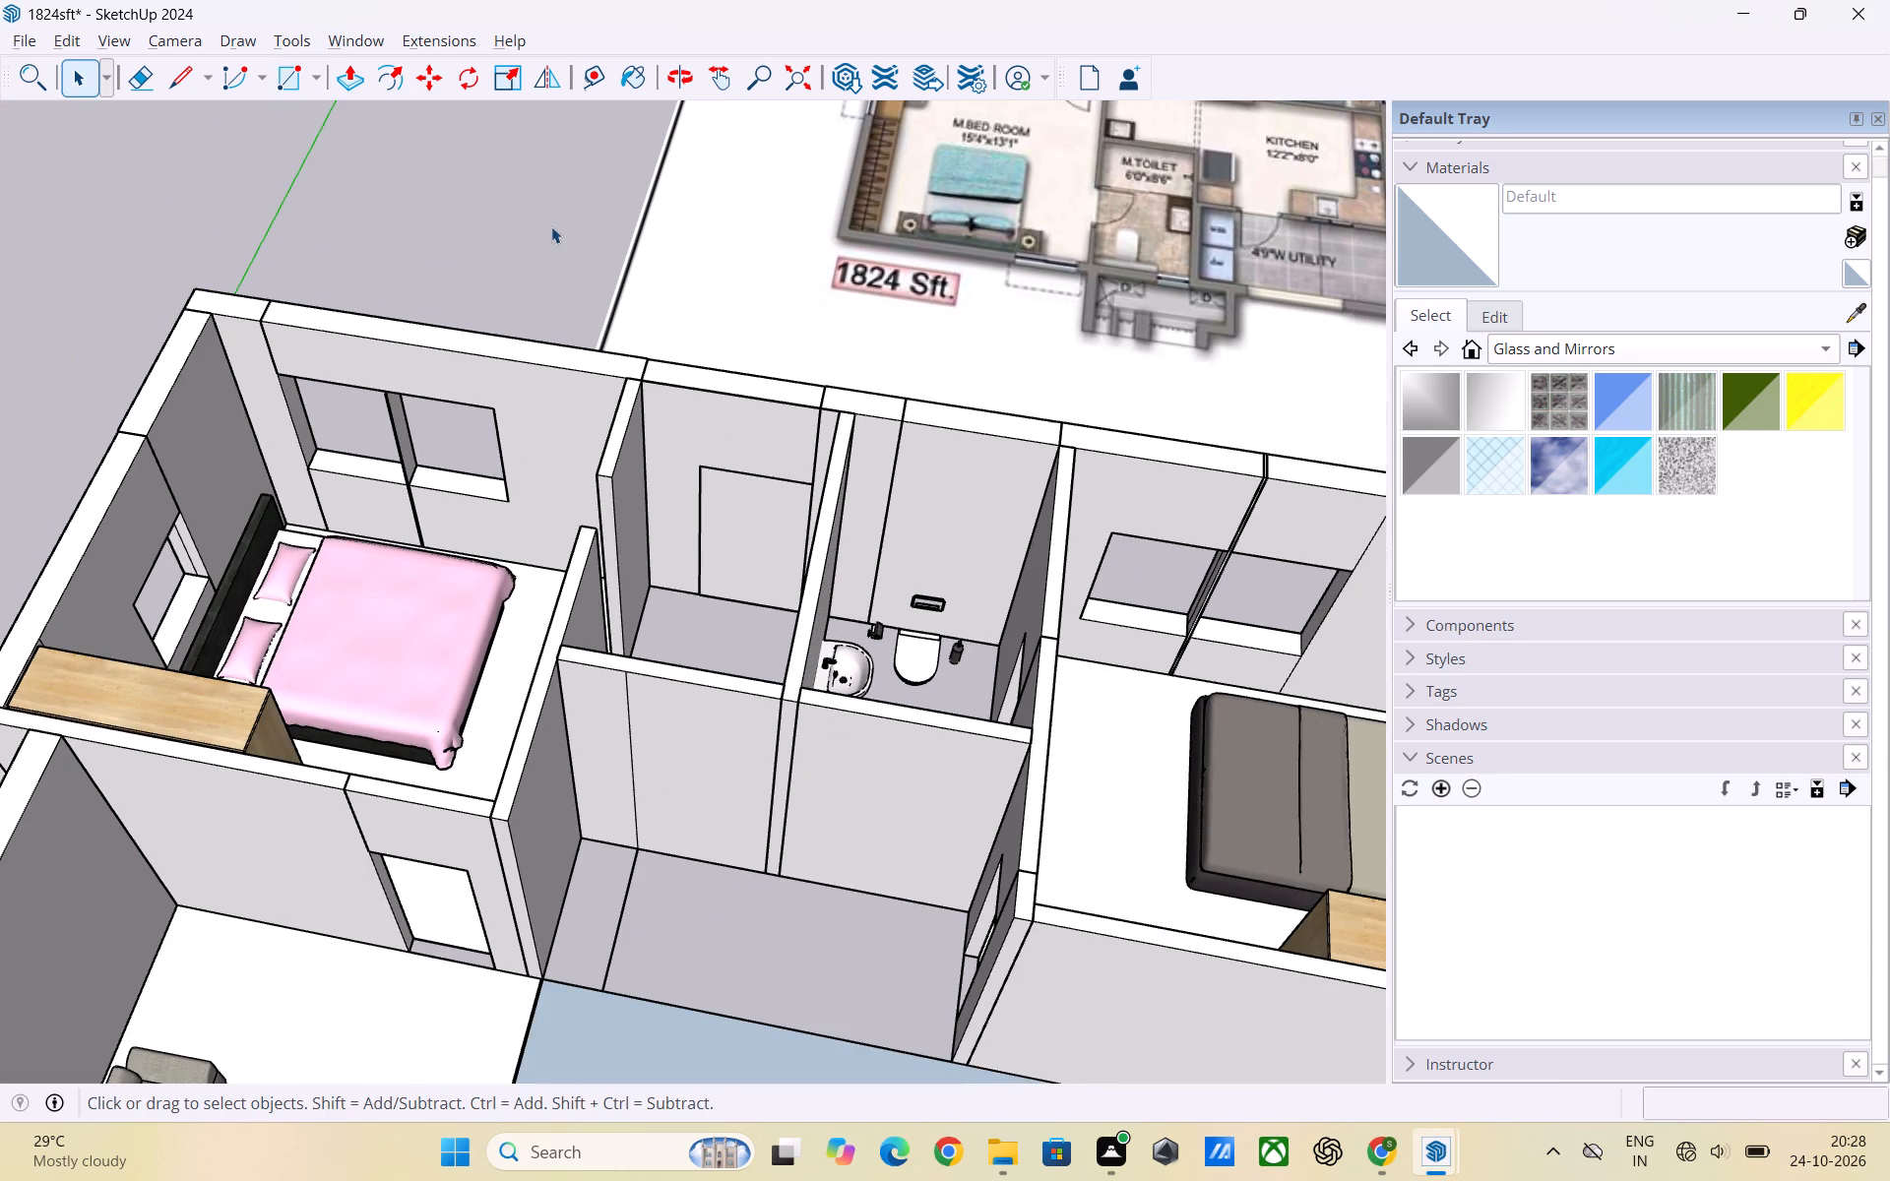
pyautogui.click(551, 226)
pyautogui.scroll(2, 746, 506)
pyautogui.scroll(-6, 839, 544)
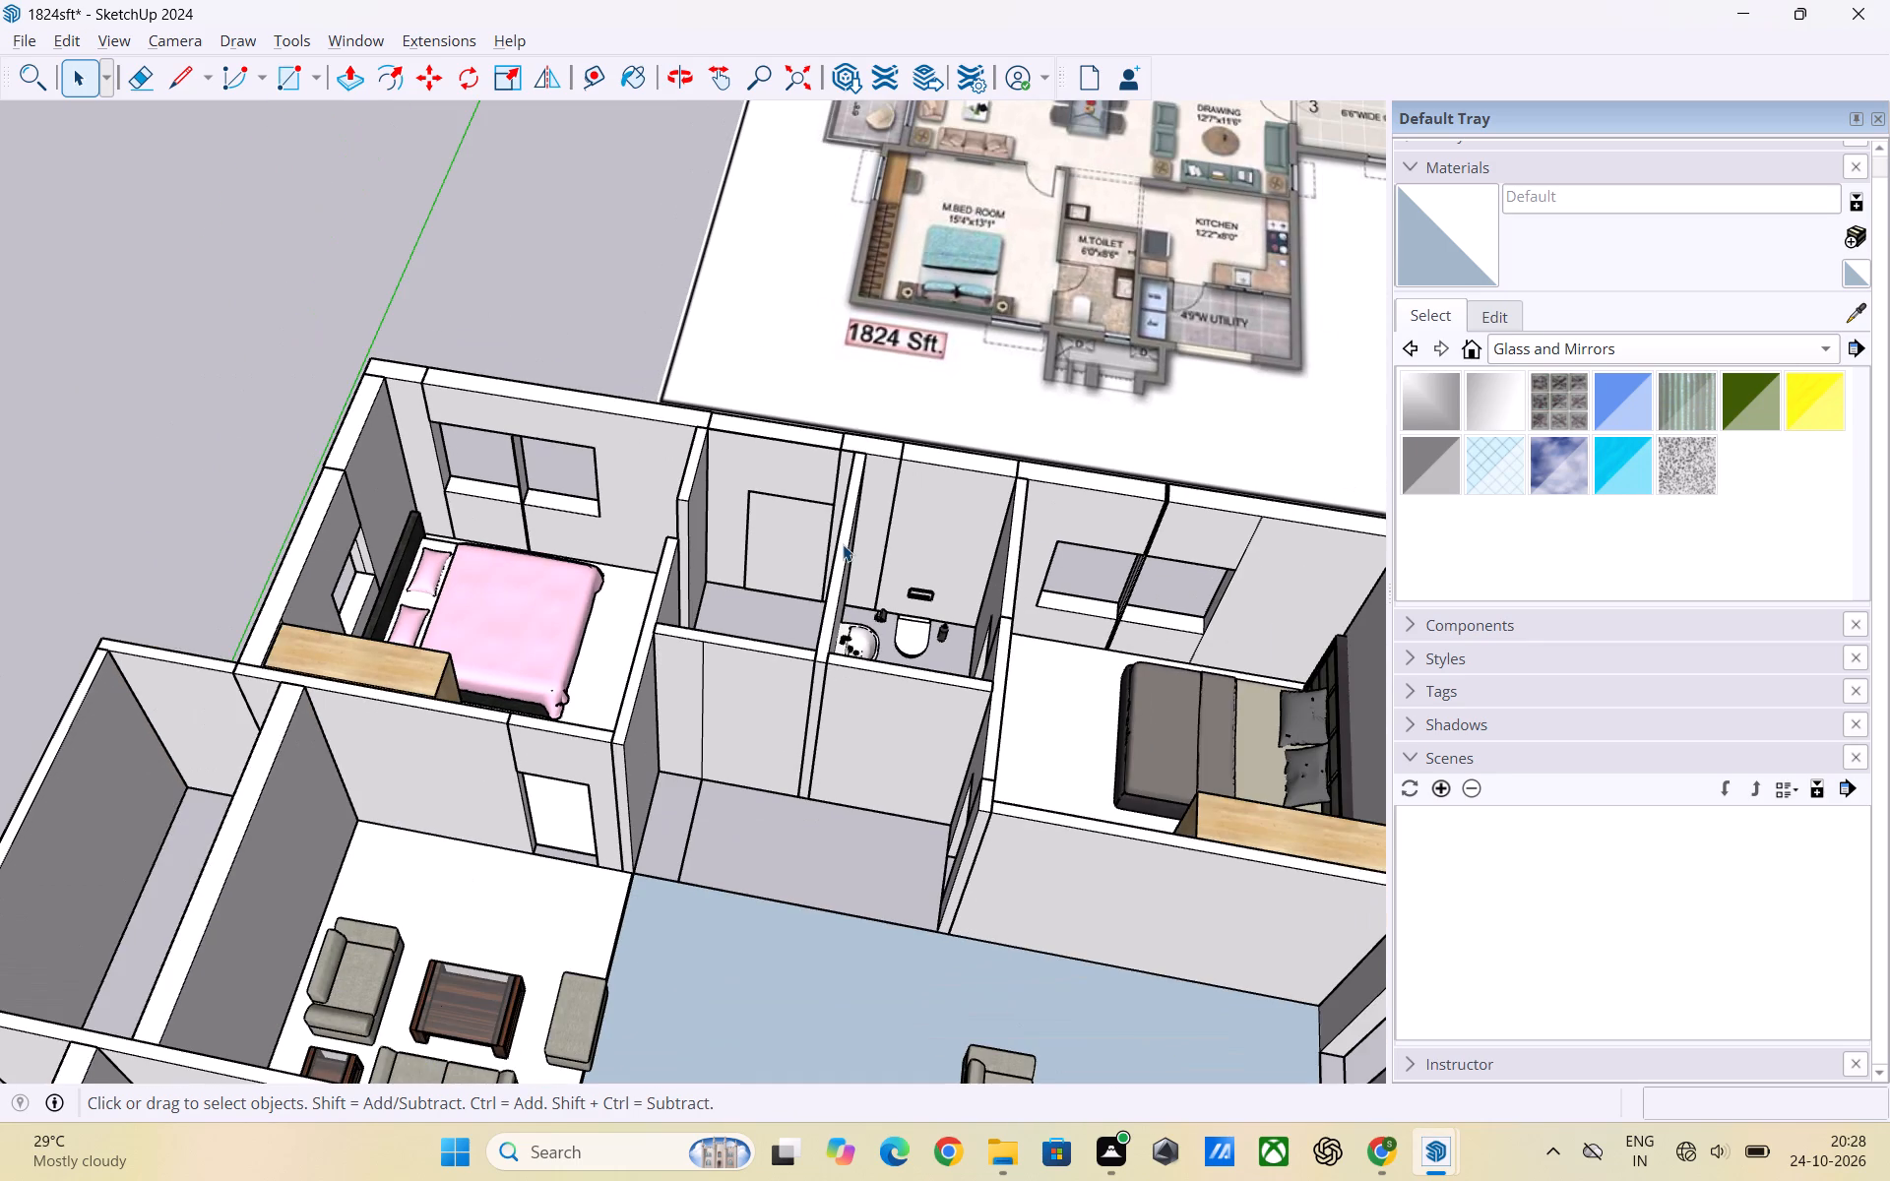
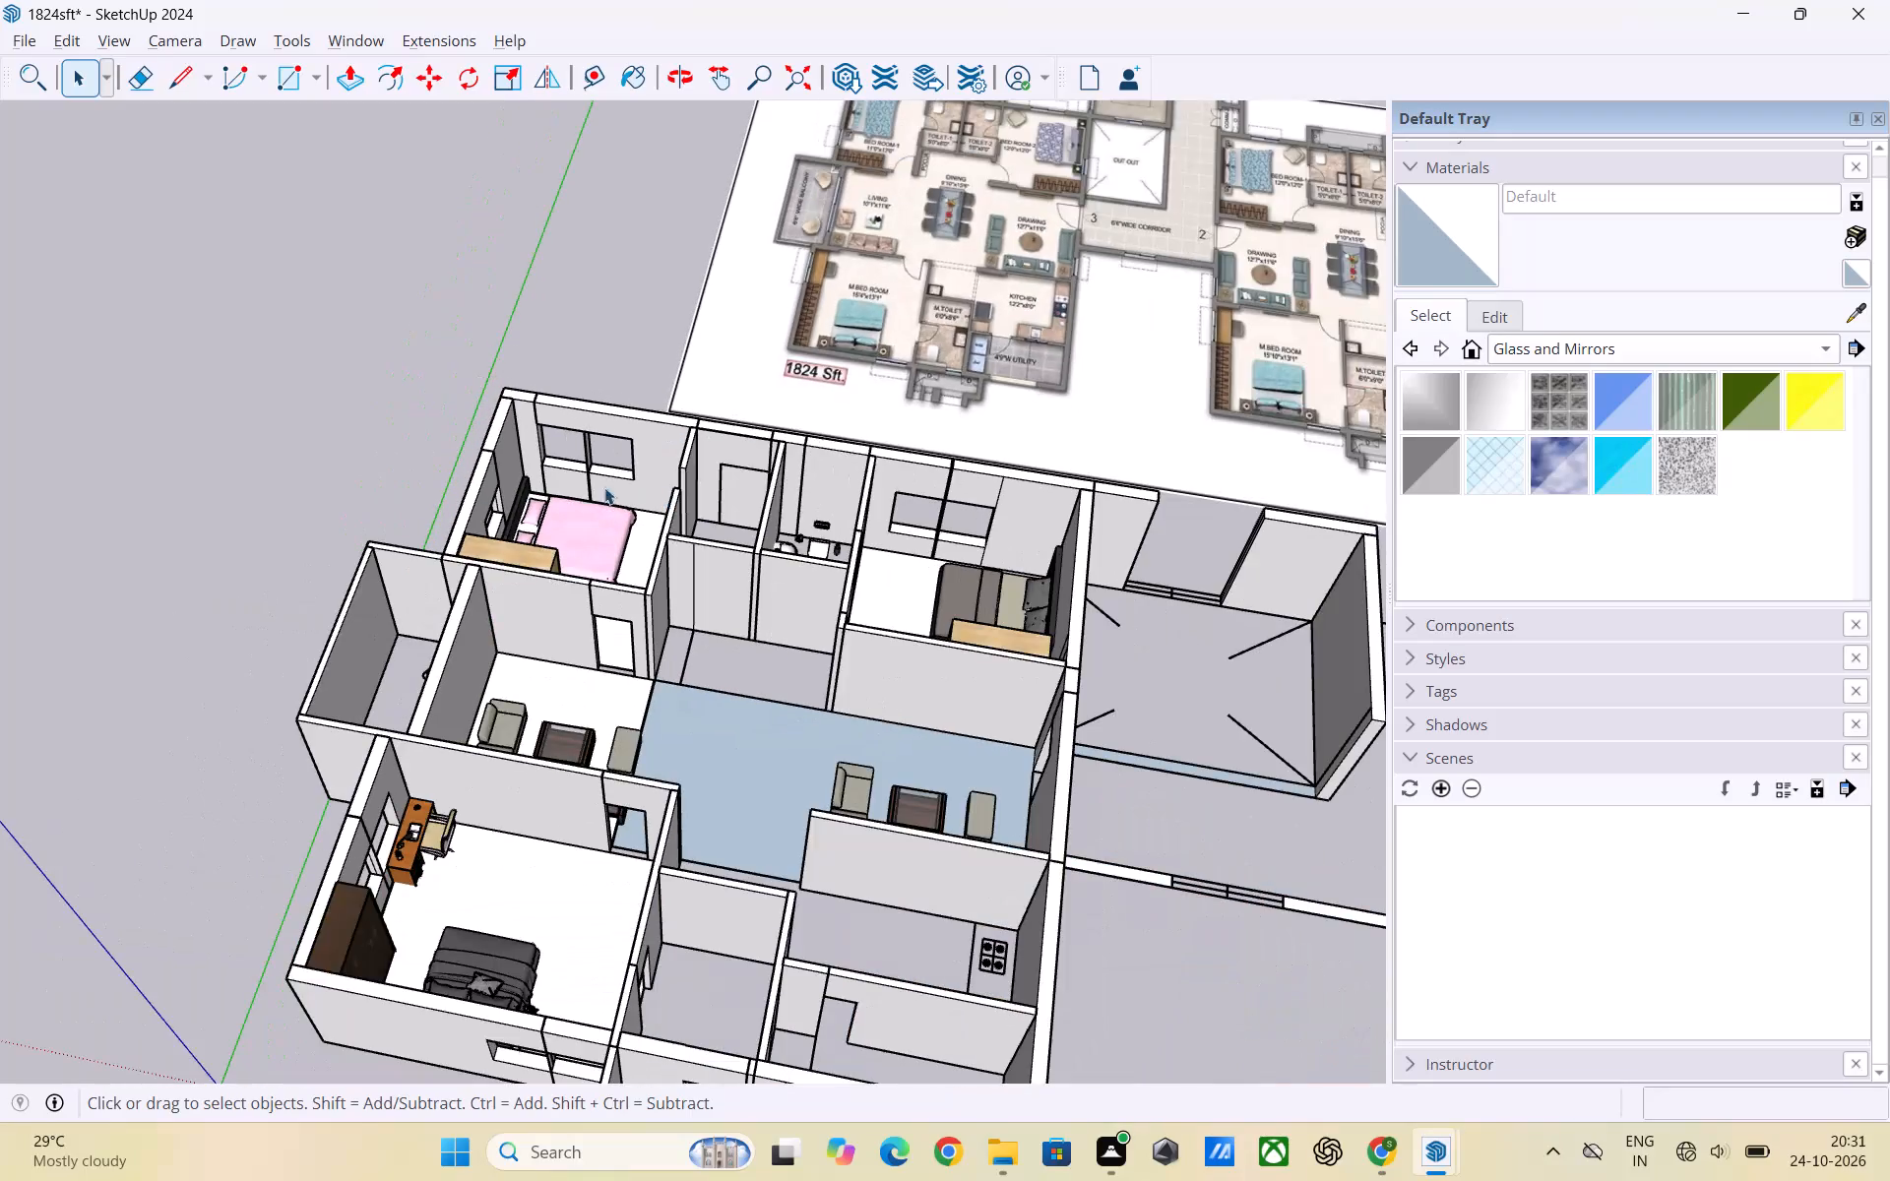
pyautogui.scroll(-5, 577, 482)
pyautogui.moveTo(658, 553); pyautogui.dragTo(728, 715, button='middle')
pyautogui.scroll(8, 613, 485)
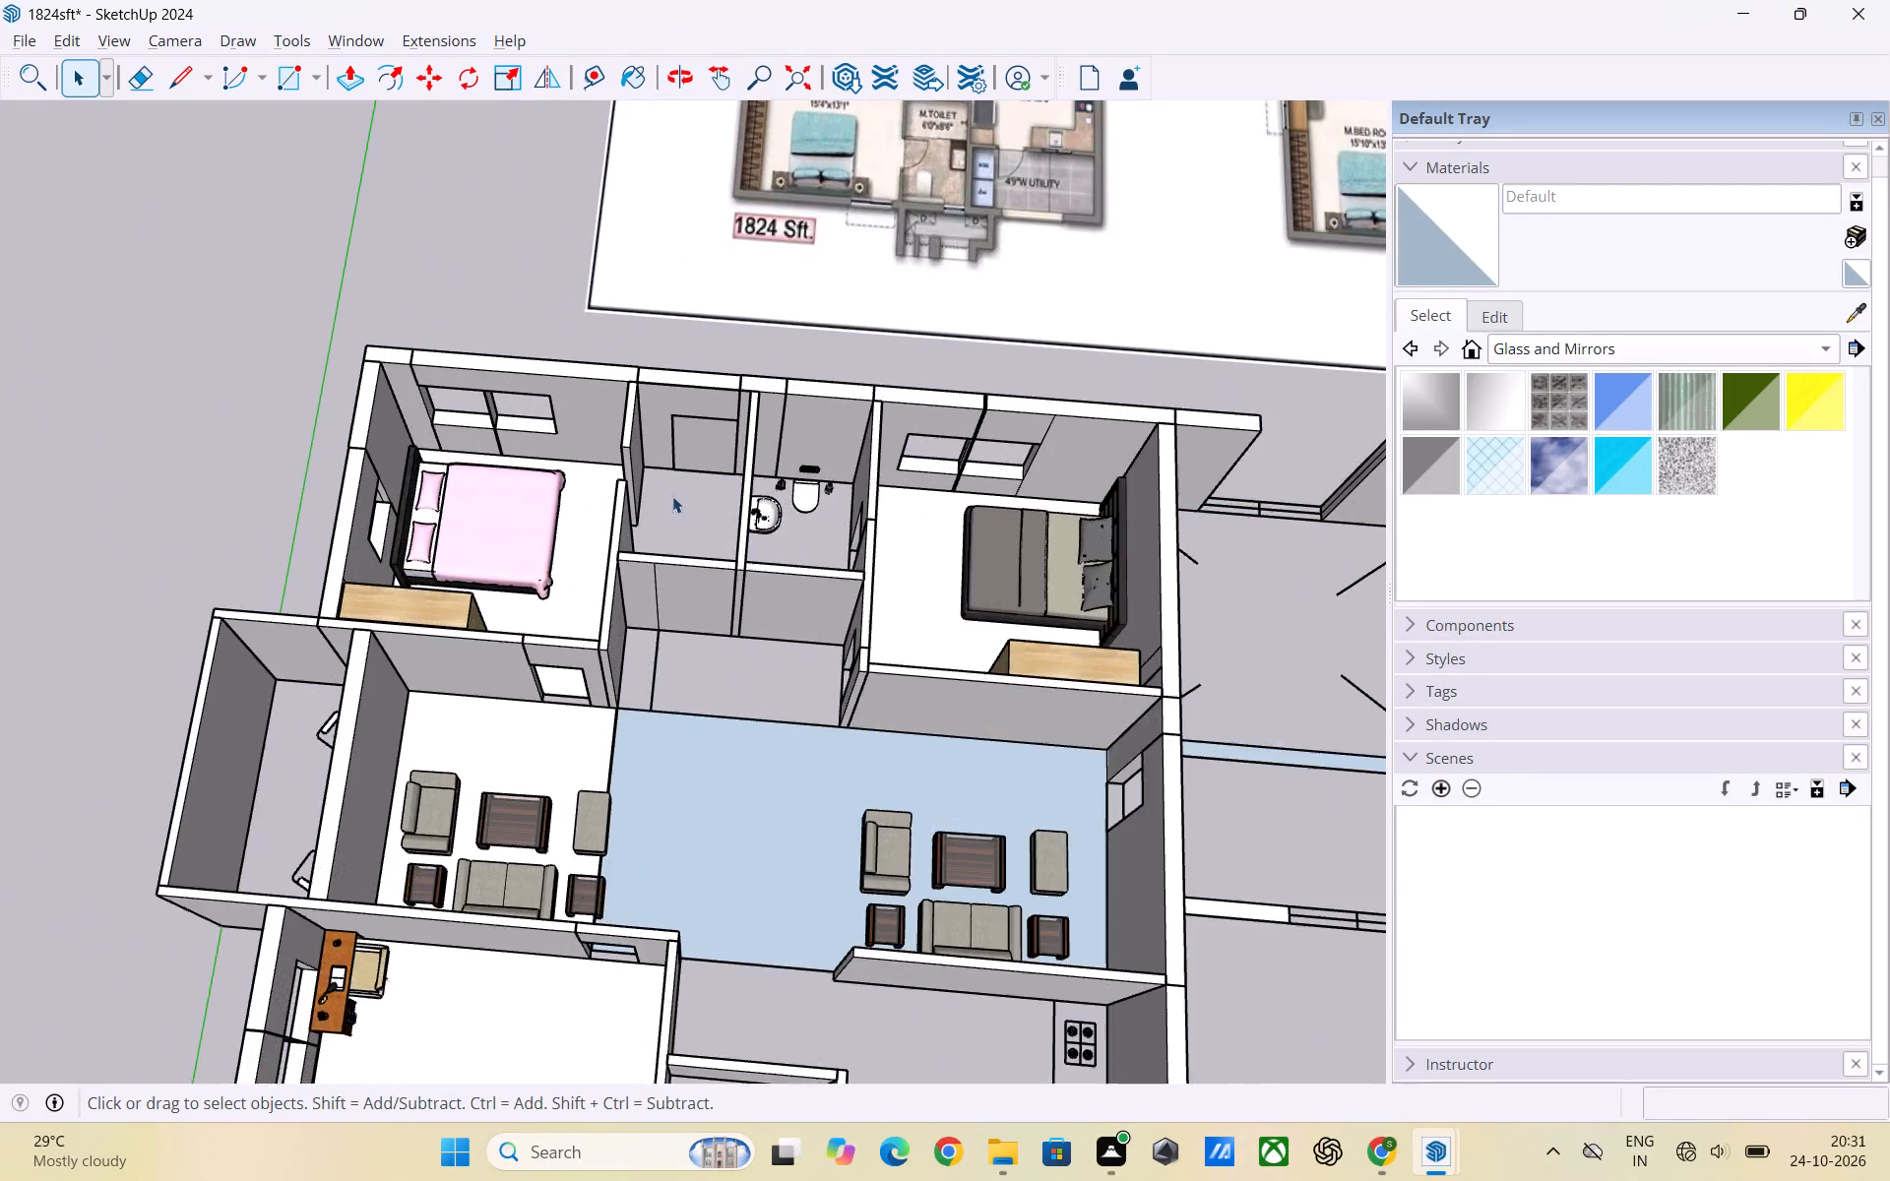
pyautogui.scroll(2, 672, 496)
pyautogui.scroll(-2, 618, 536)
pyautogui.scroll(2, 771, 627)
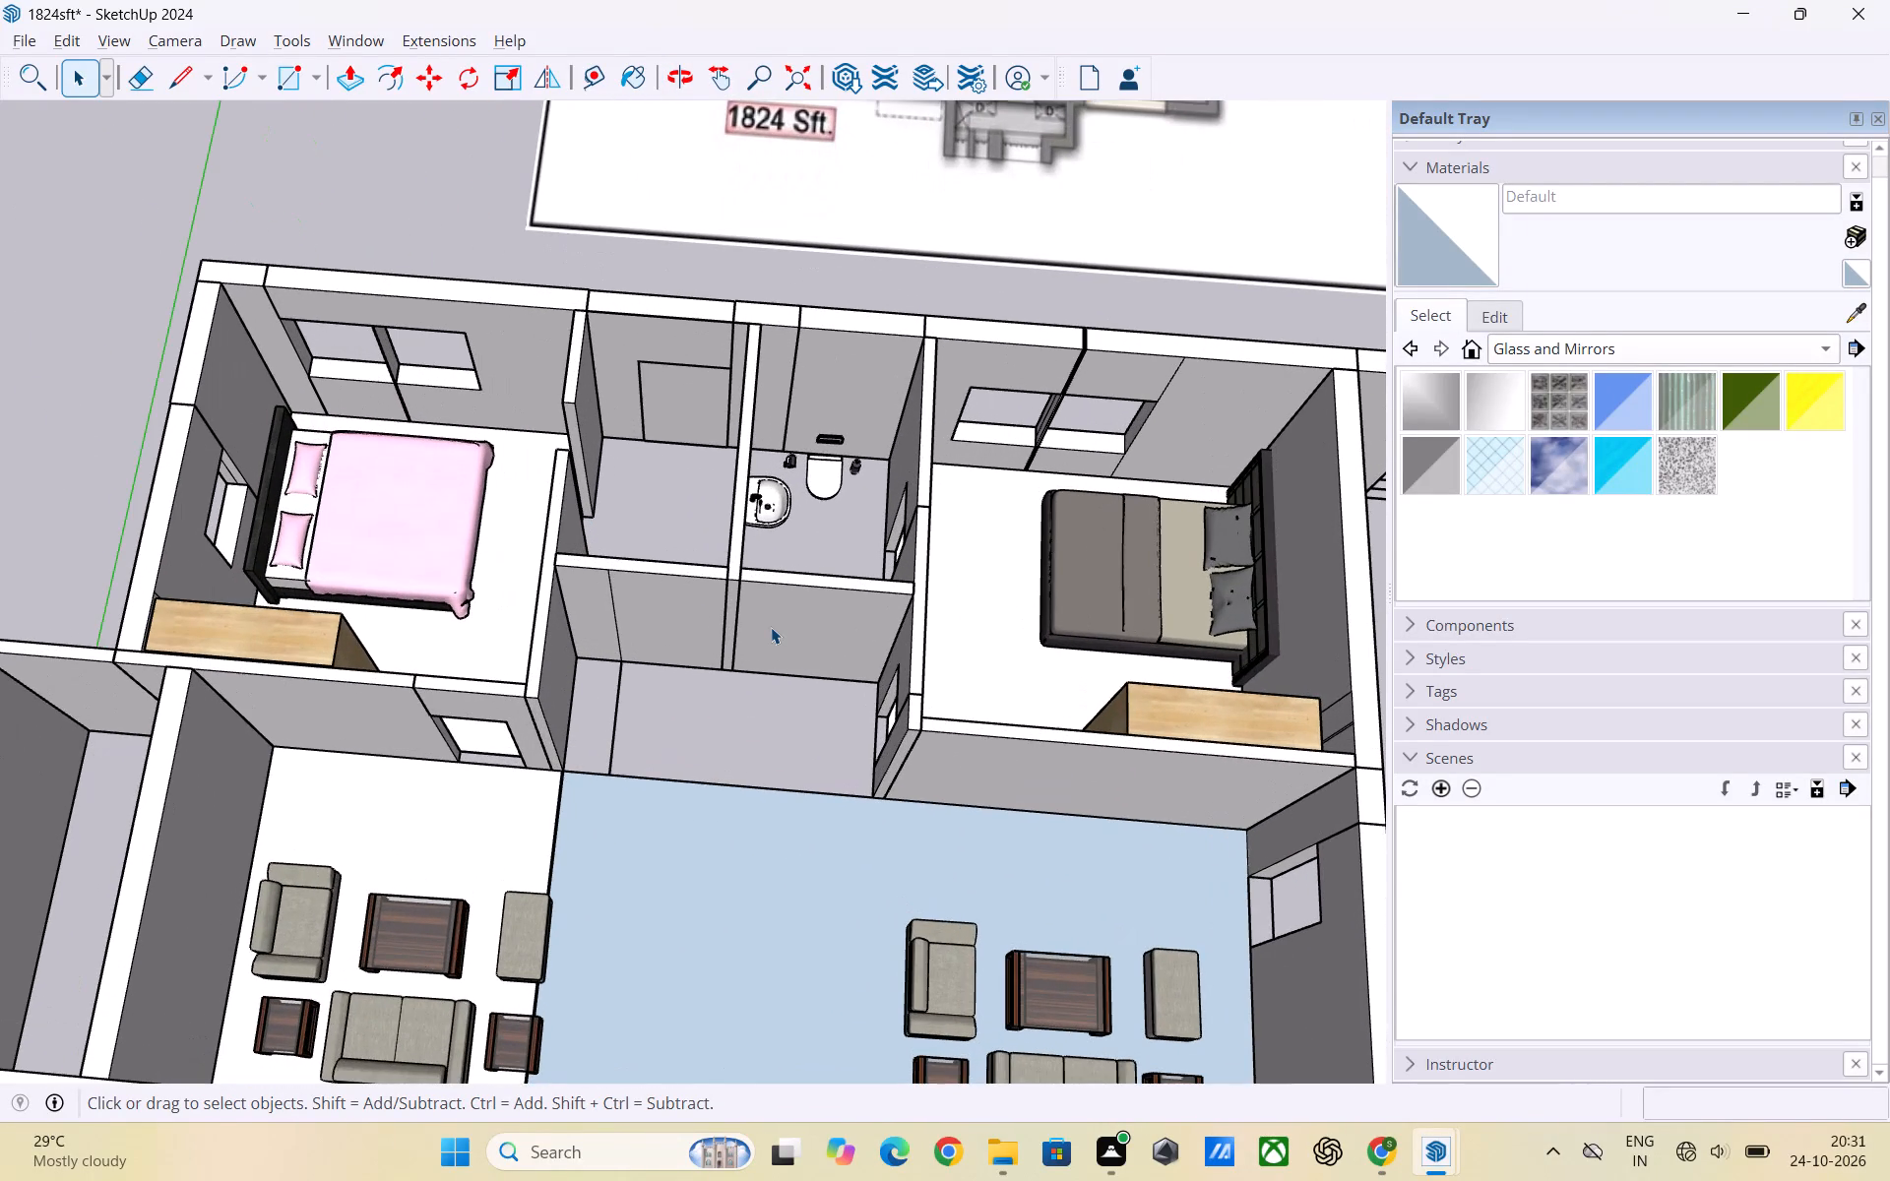
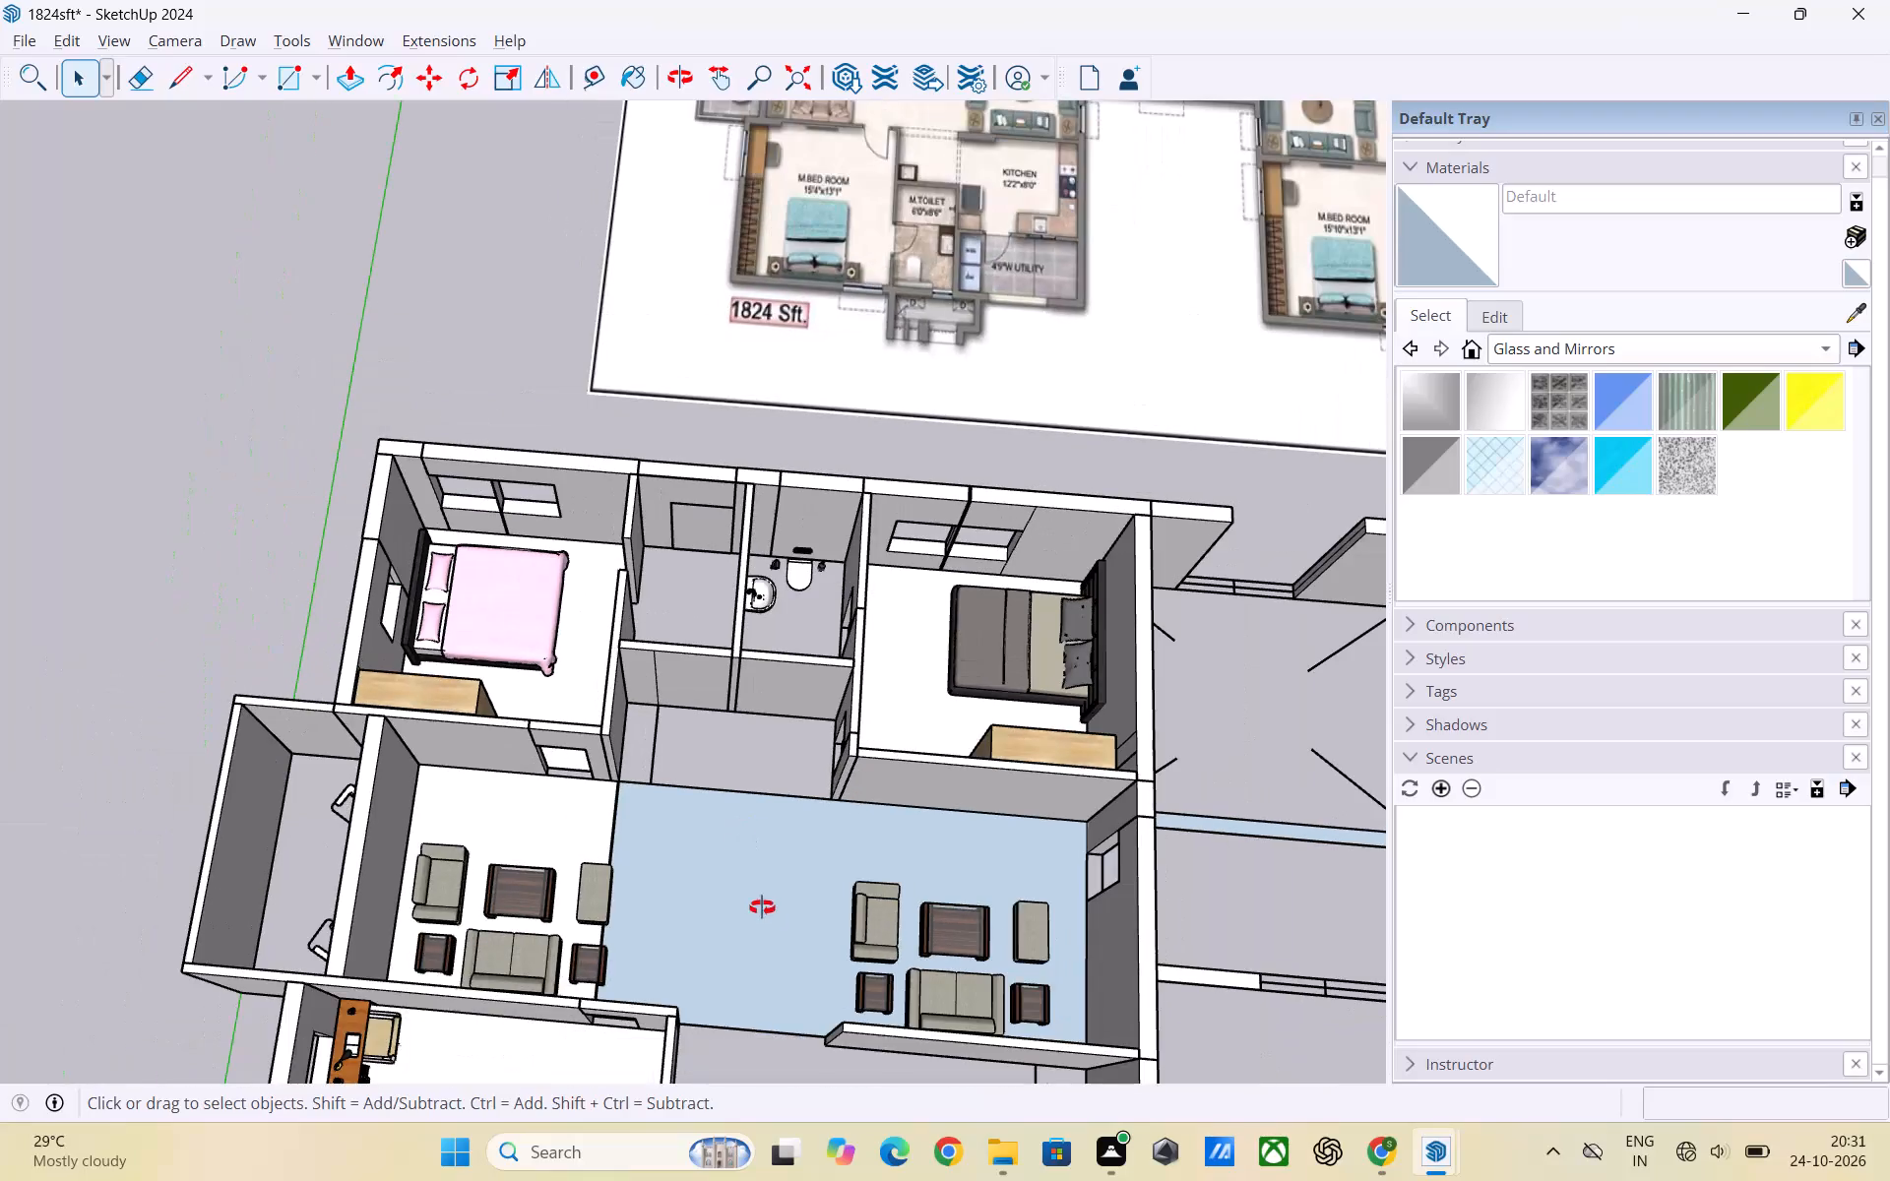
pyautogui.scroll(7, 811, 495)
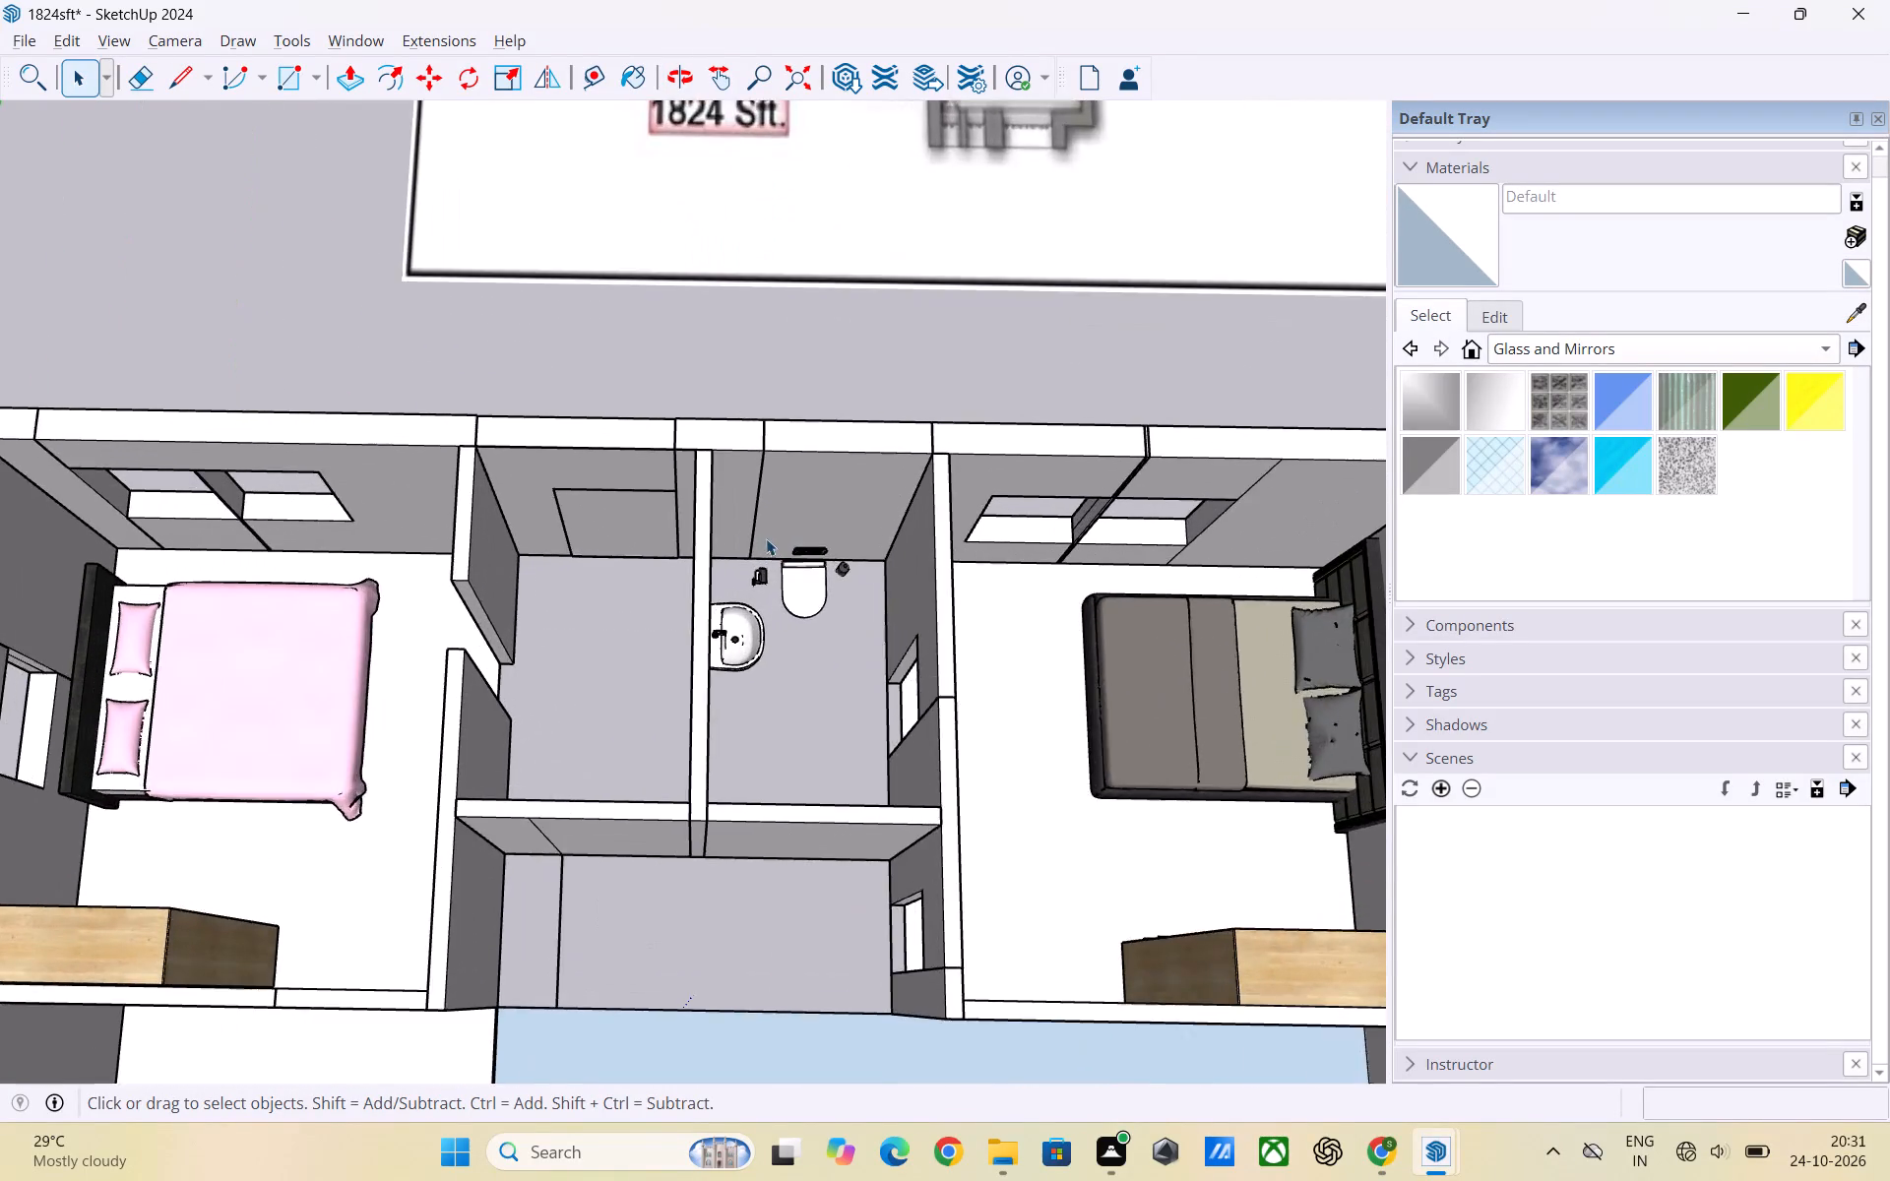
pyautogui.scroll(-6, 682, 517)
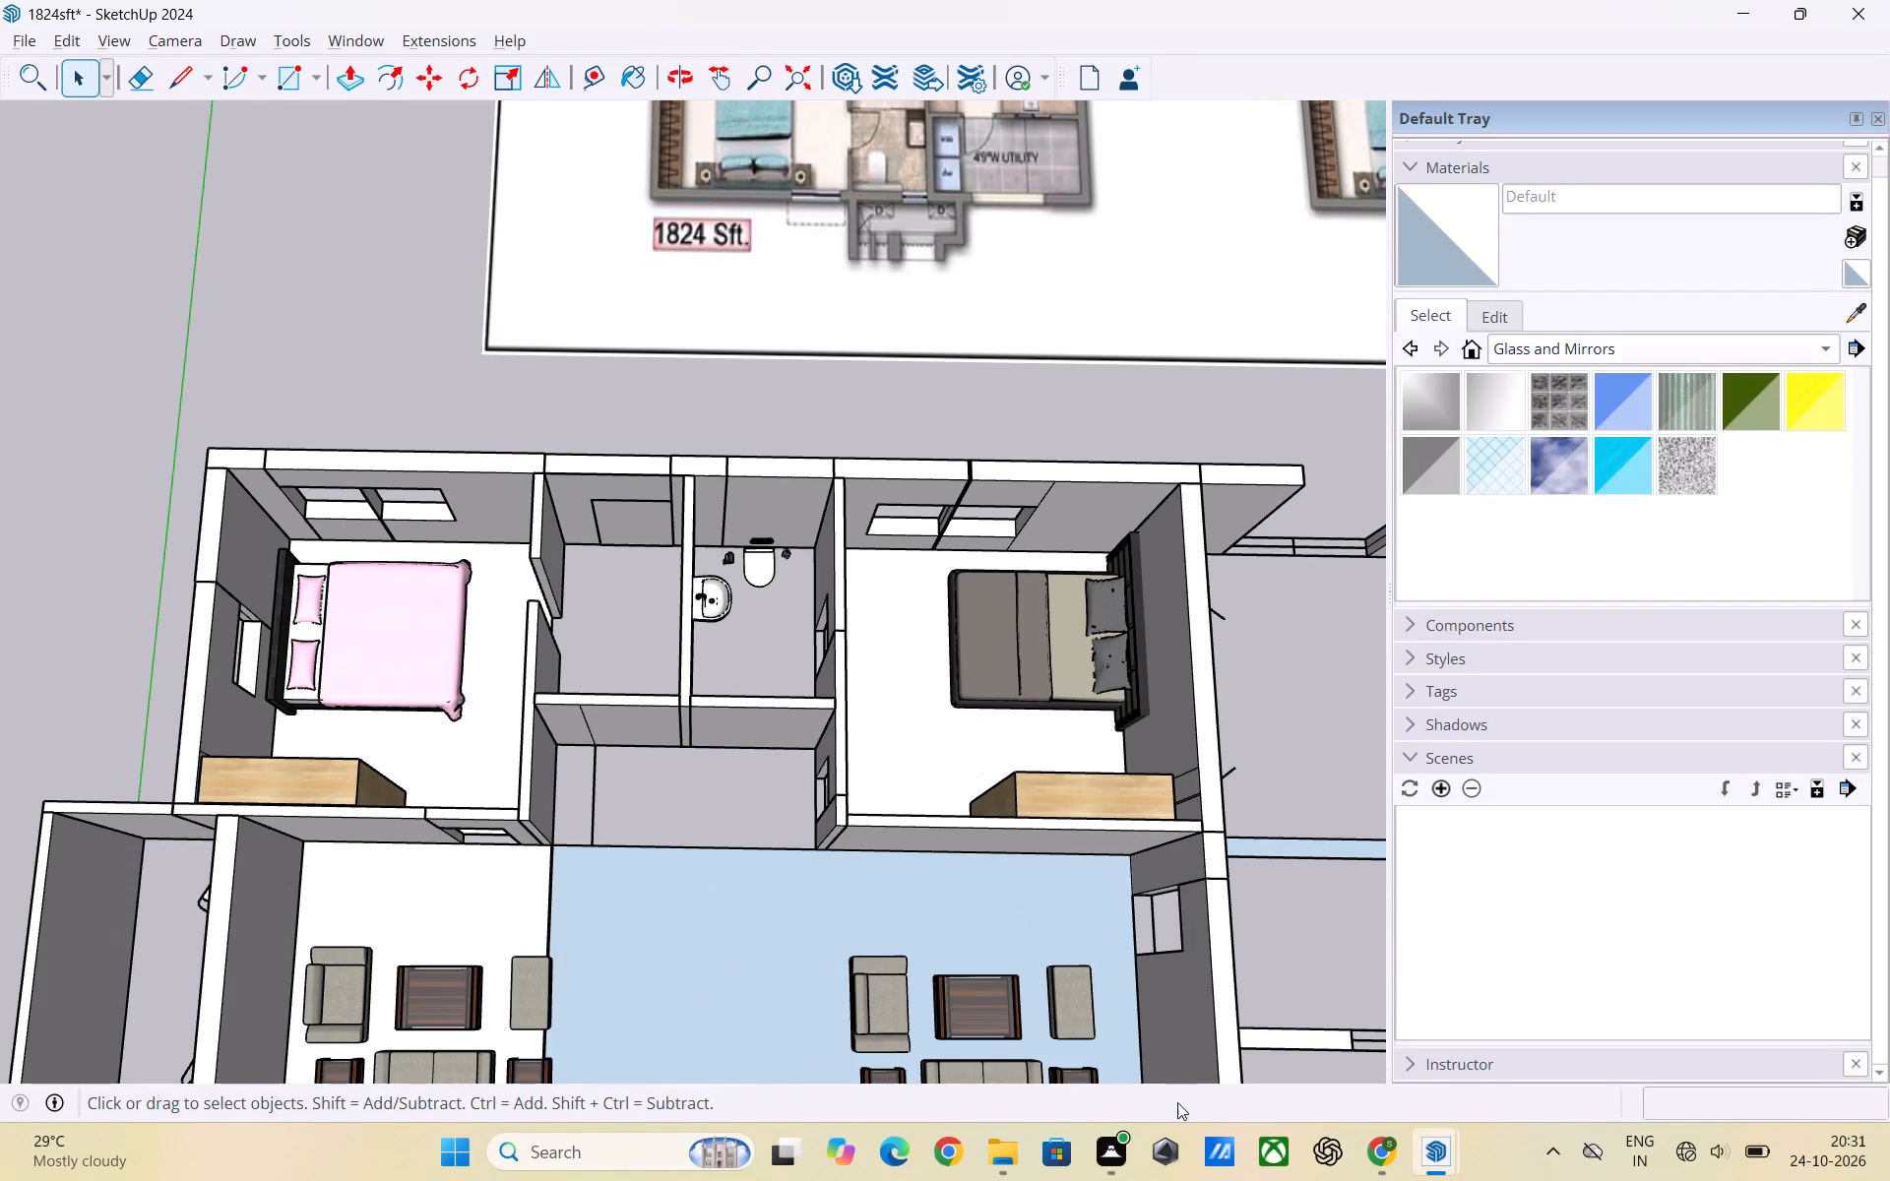
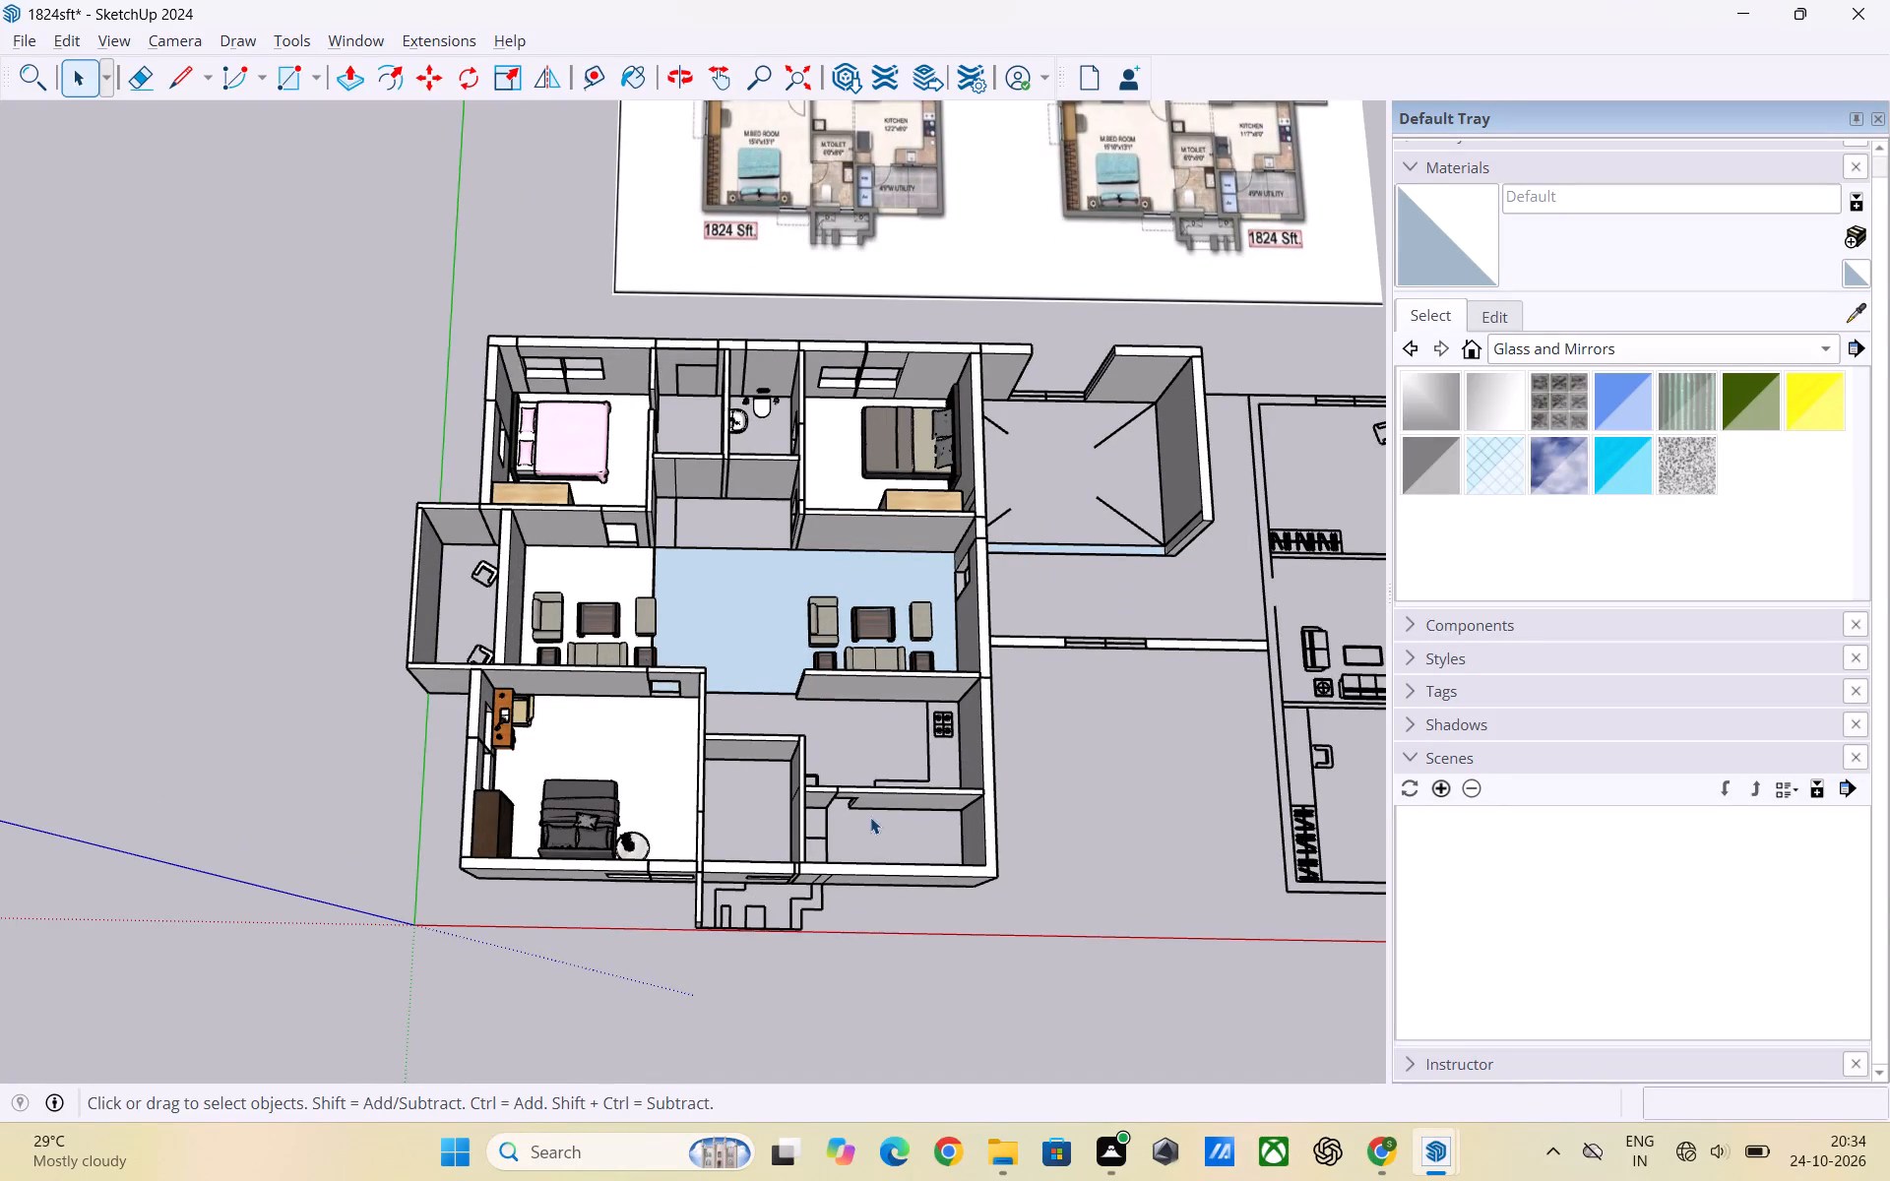
# Examine the furnished 1824 sft apartment, focusing on the two adjoining toilets between the upper bedrooms.
pyautogui.scroll(-2, 870, 817)
pyautogui.scroll(3, 824, 588)
pyautogui.scroll(-2, 824, 588)
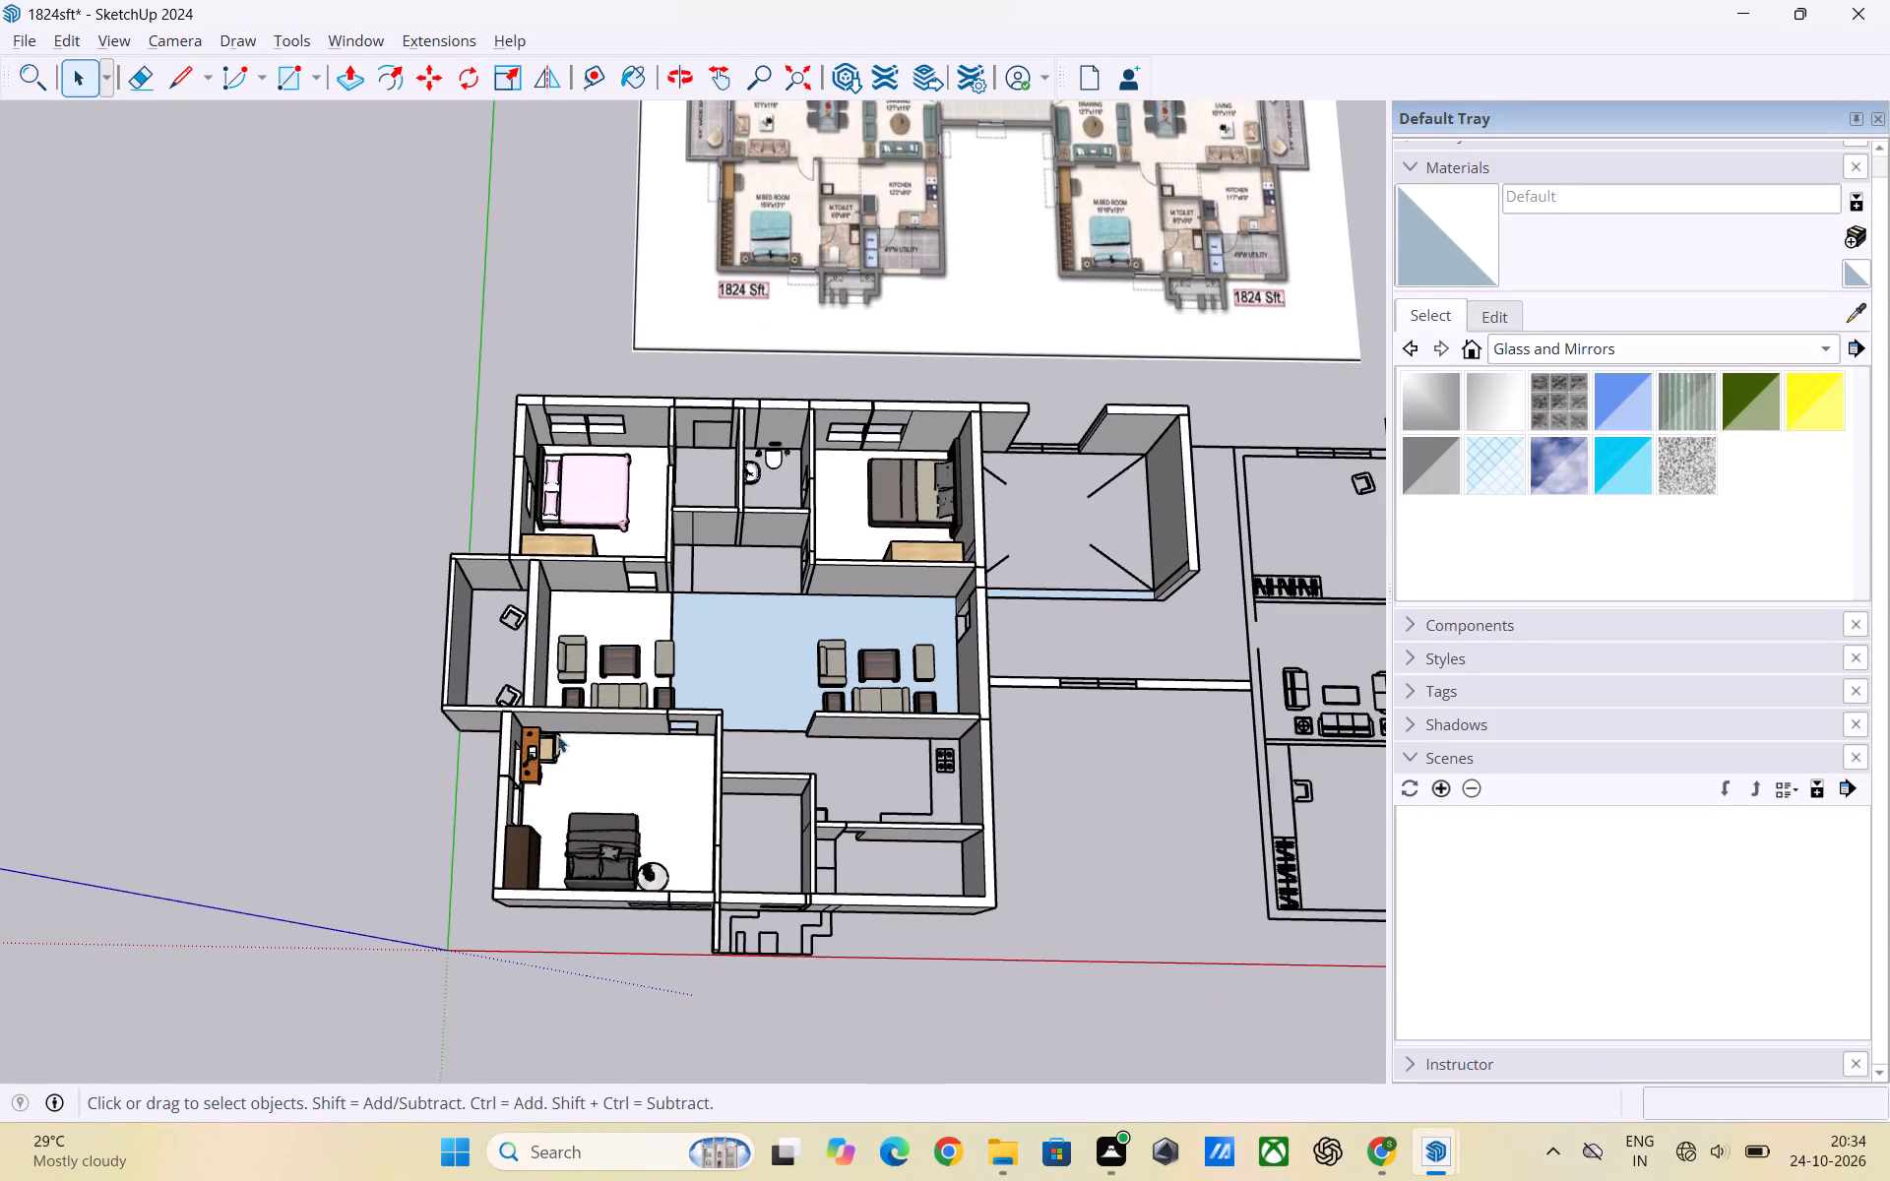
pyautogui.scroll(-2, 547, 735)
pyautogui.scroll(3, 687, 836)
pyautogui.scroll(-2, 604, 750)
pyautogui.scroll(-2, 807, 866)
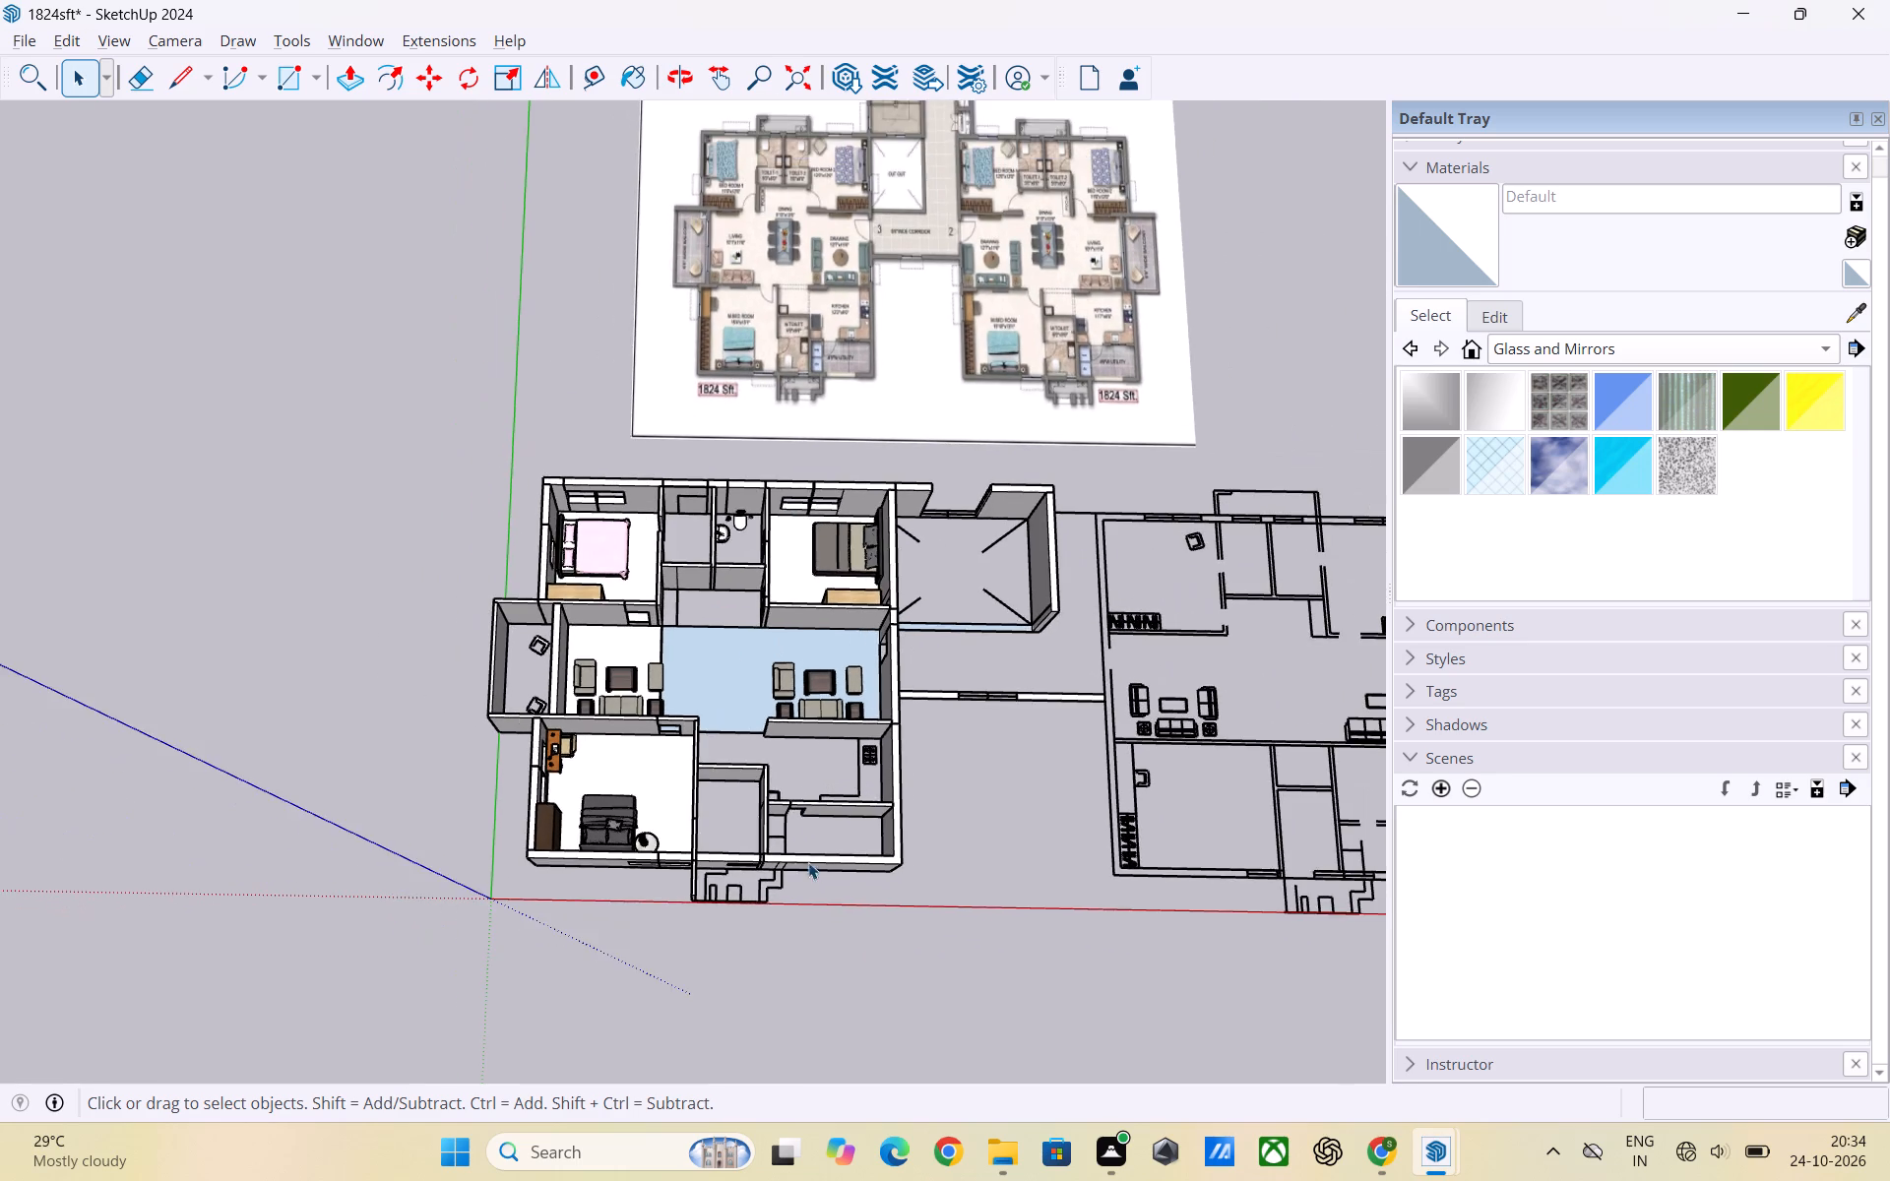
pyautogui.scroll(9, 723, 522)
pyautogui.scroll(2, 555, 569)
pyautogui.moveTo(565, 566); pyautogui.dragTo(607, 485, button='middle')
pyautogui.moveTo(734, 575); pyautogui.dragTo(681, 504, button='middle')
pyautogui.scroll(2, 668, 521)
pyautogui.moveTo(603, 534); pyautogui.dragTo(624, 496, button='middle')
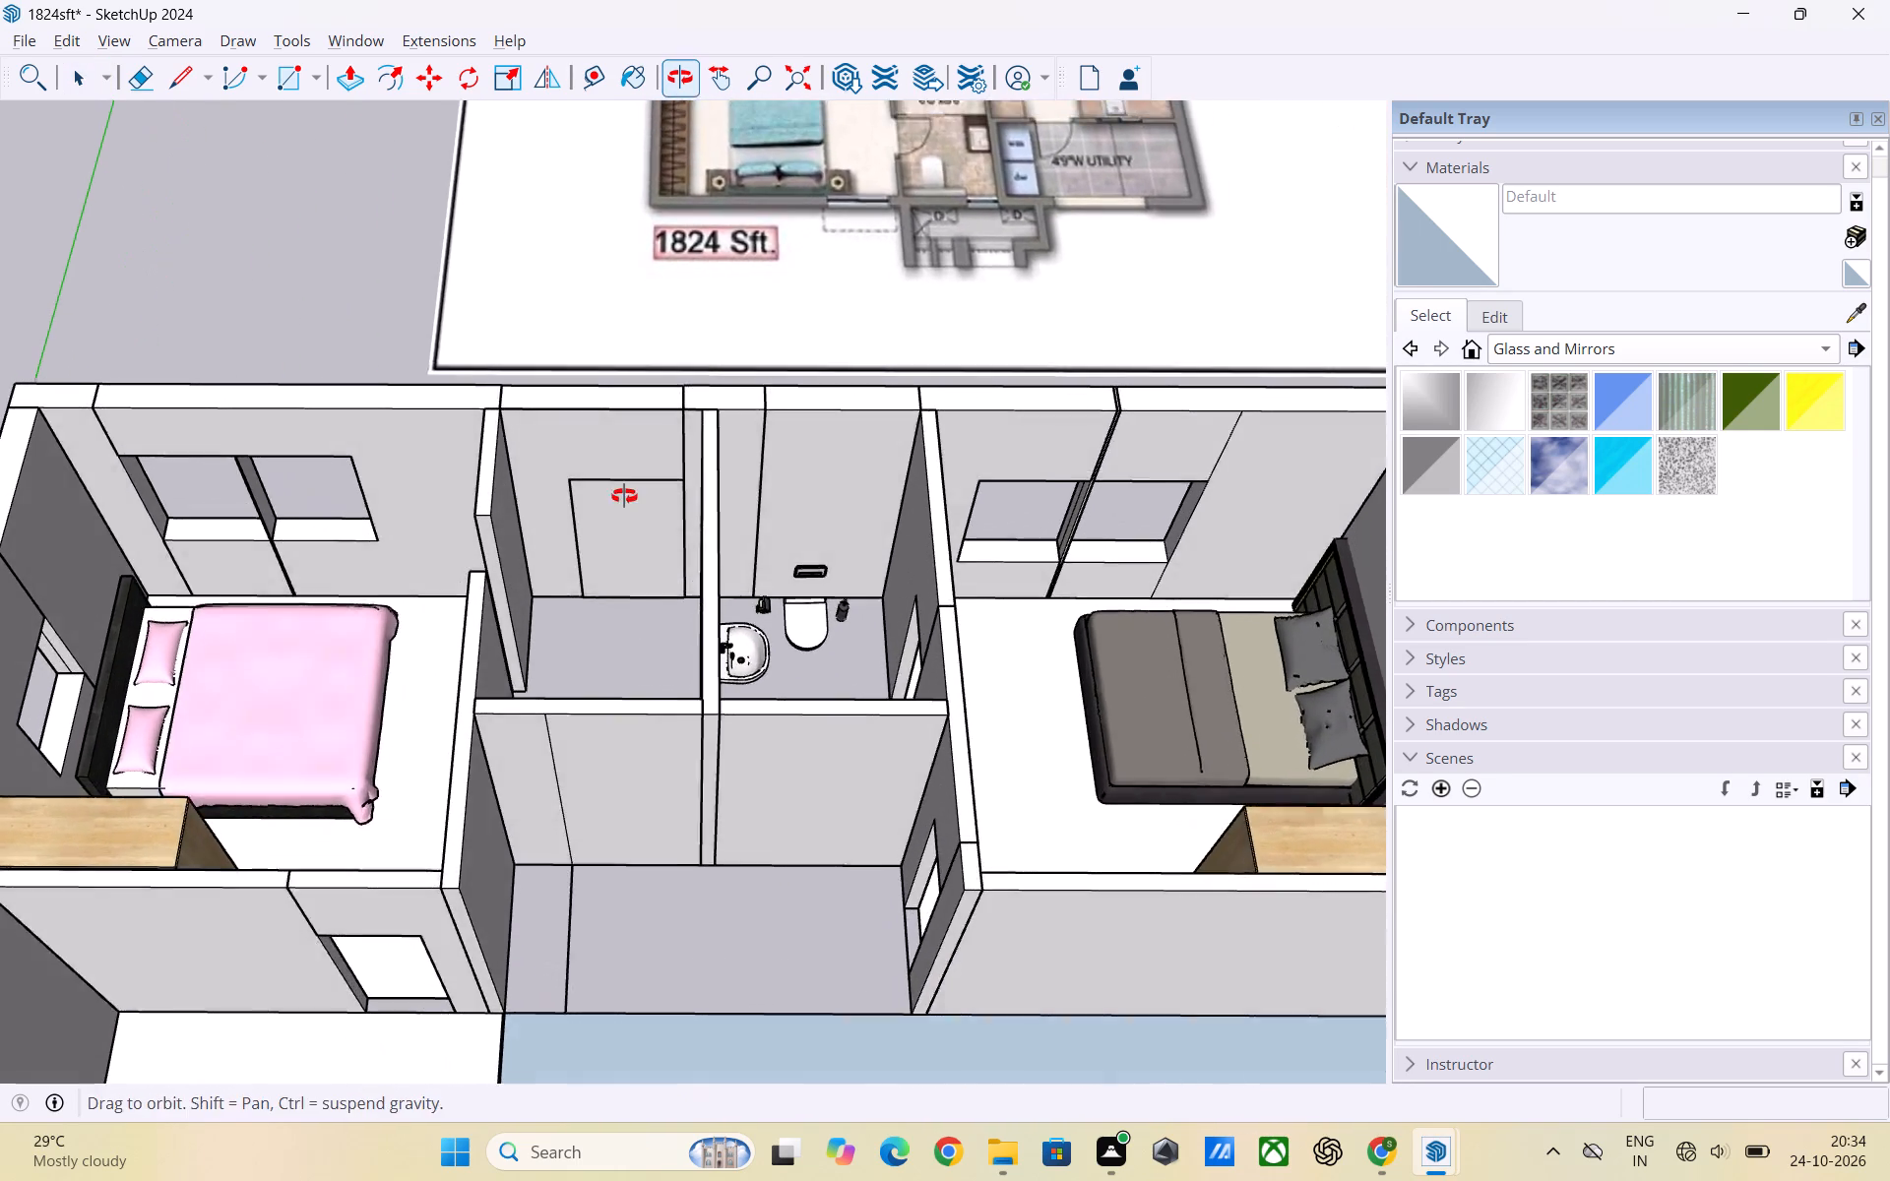
pyautogui.moveTo(624, 496); pyautogui.dragTo(635, 464, button='middle')
pyautogui.scroll(2, 588, 509)
pyautogui.moveTo(588, 509); pyautogui.dragTo(574, 431, button='middle')
pyautogui.scroll(3, 586, 475)
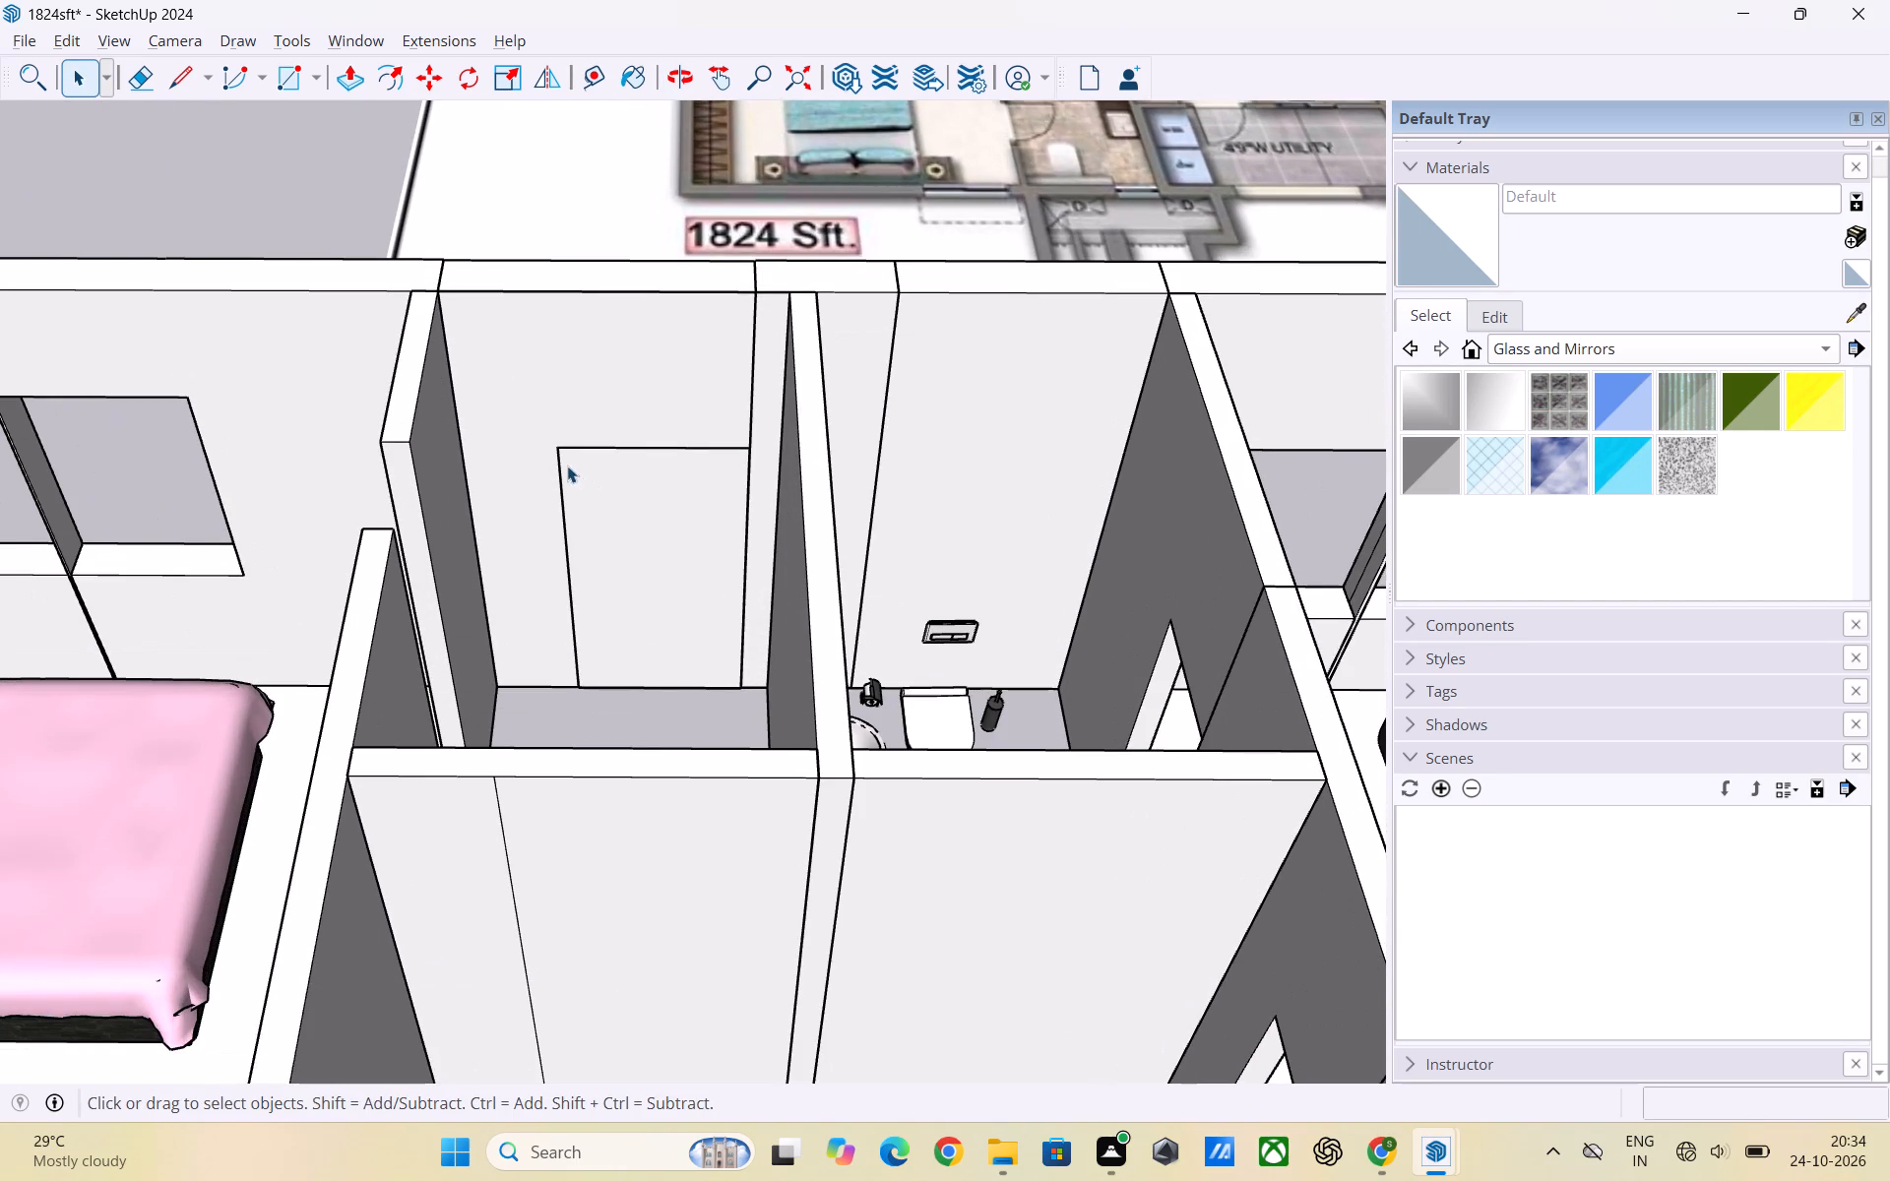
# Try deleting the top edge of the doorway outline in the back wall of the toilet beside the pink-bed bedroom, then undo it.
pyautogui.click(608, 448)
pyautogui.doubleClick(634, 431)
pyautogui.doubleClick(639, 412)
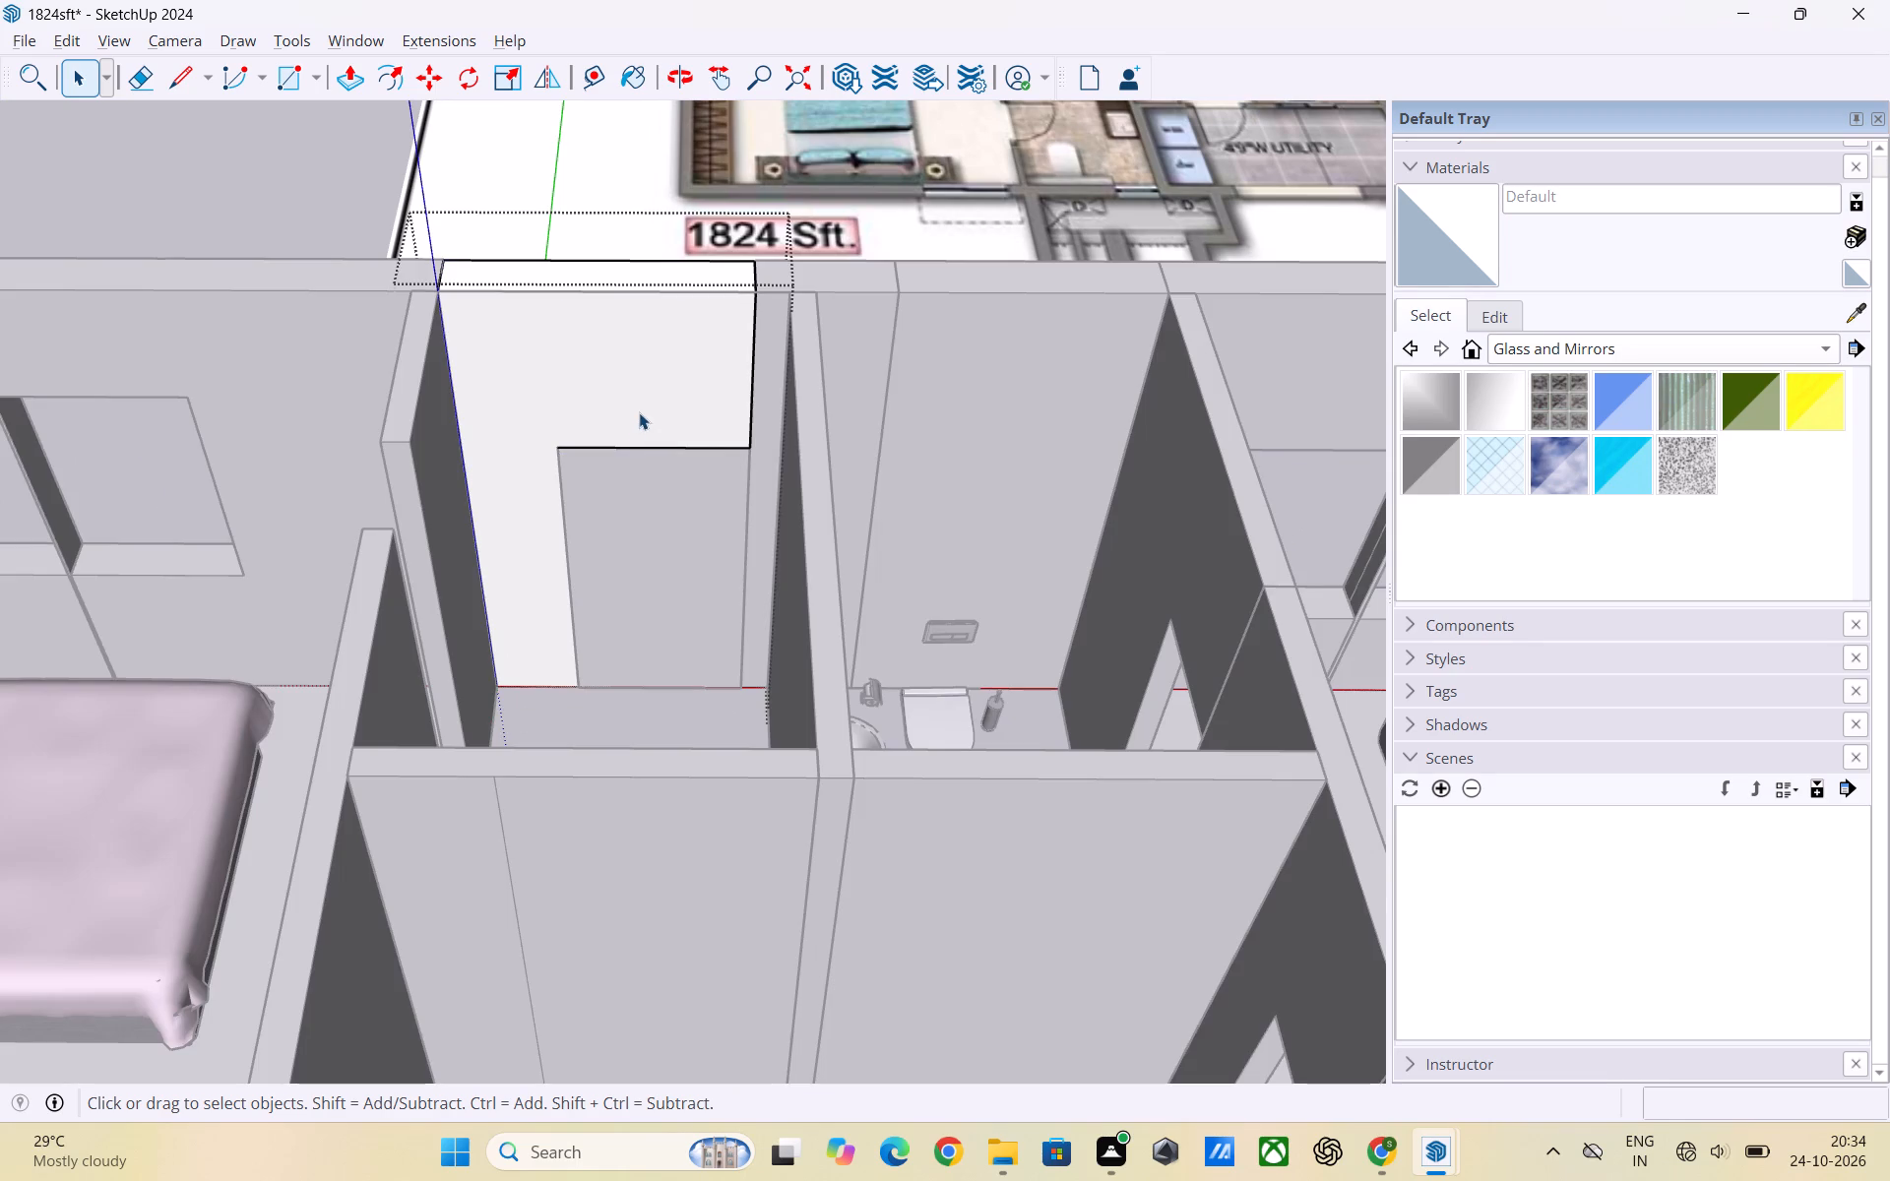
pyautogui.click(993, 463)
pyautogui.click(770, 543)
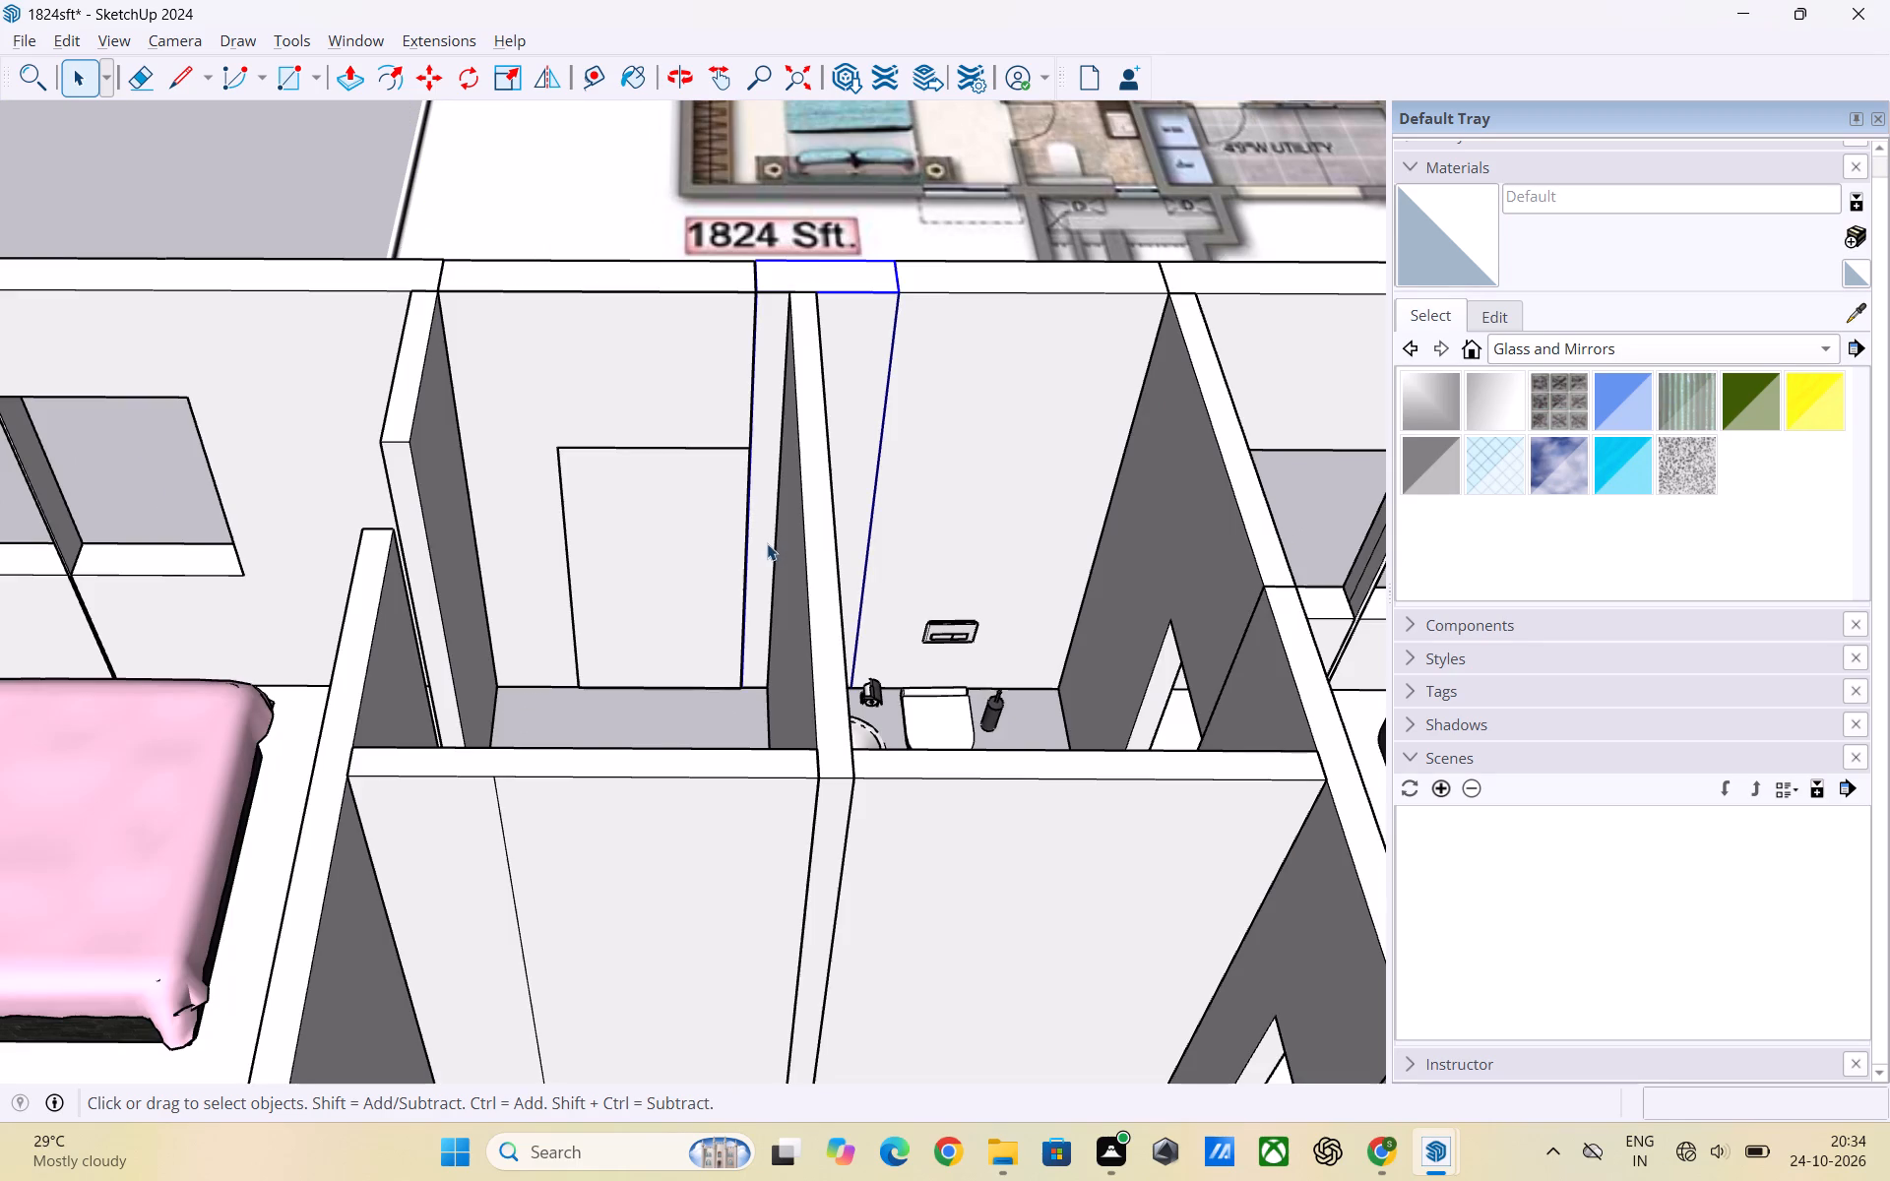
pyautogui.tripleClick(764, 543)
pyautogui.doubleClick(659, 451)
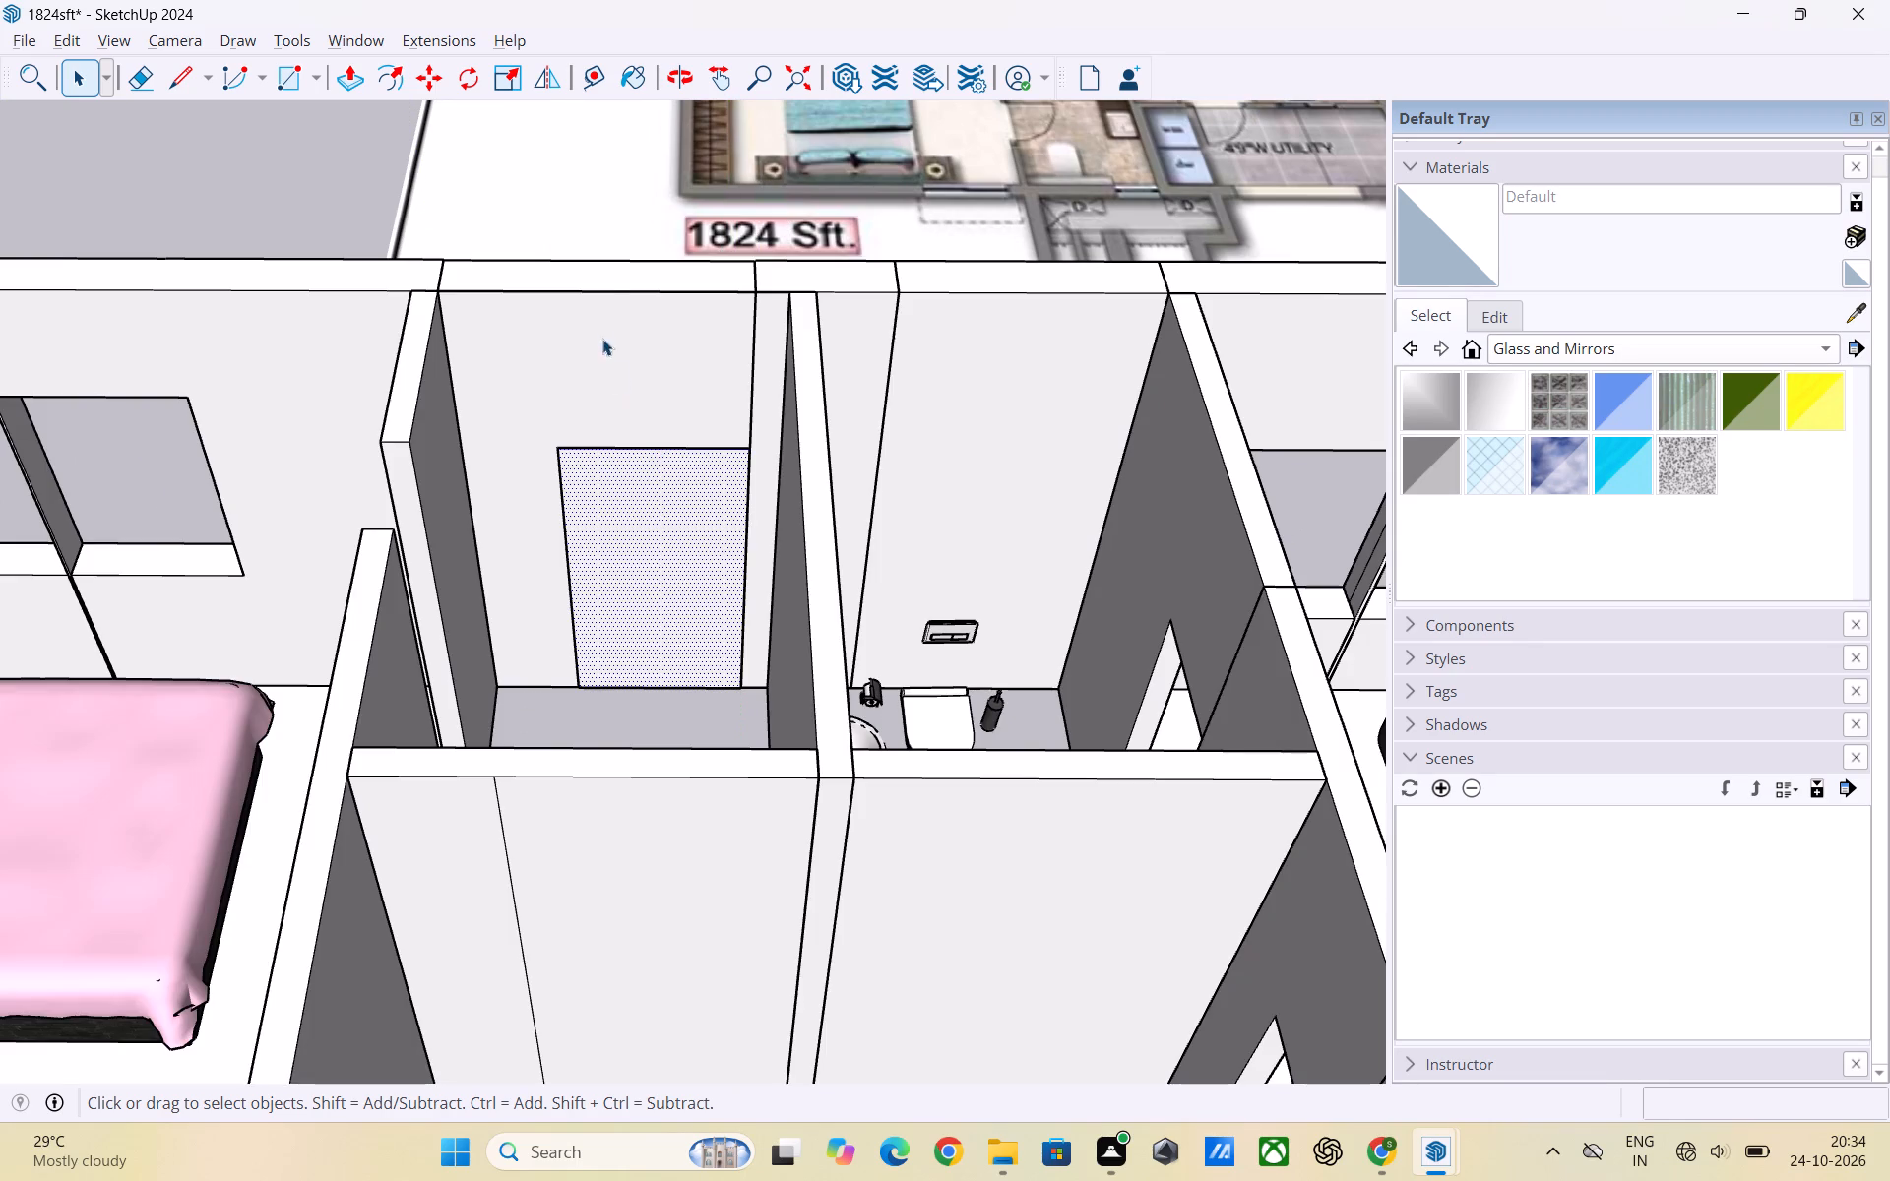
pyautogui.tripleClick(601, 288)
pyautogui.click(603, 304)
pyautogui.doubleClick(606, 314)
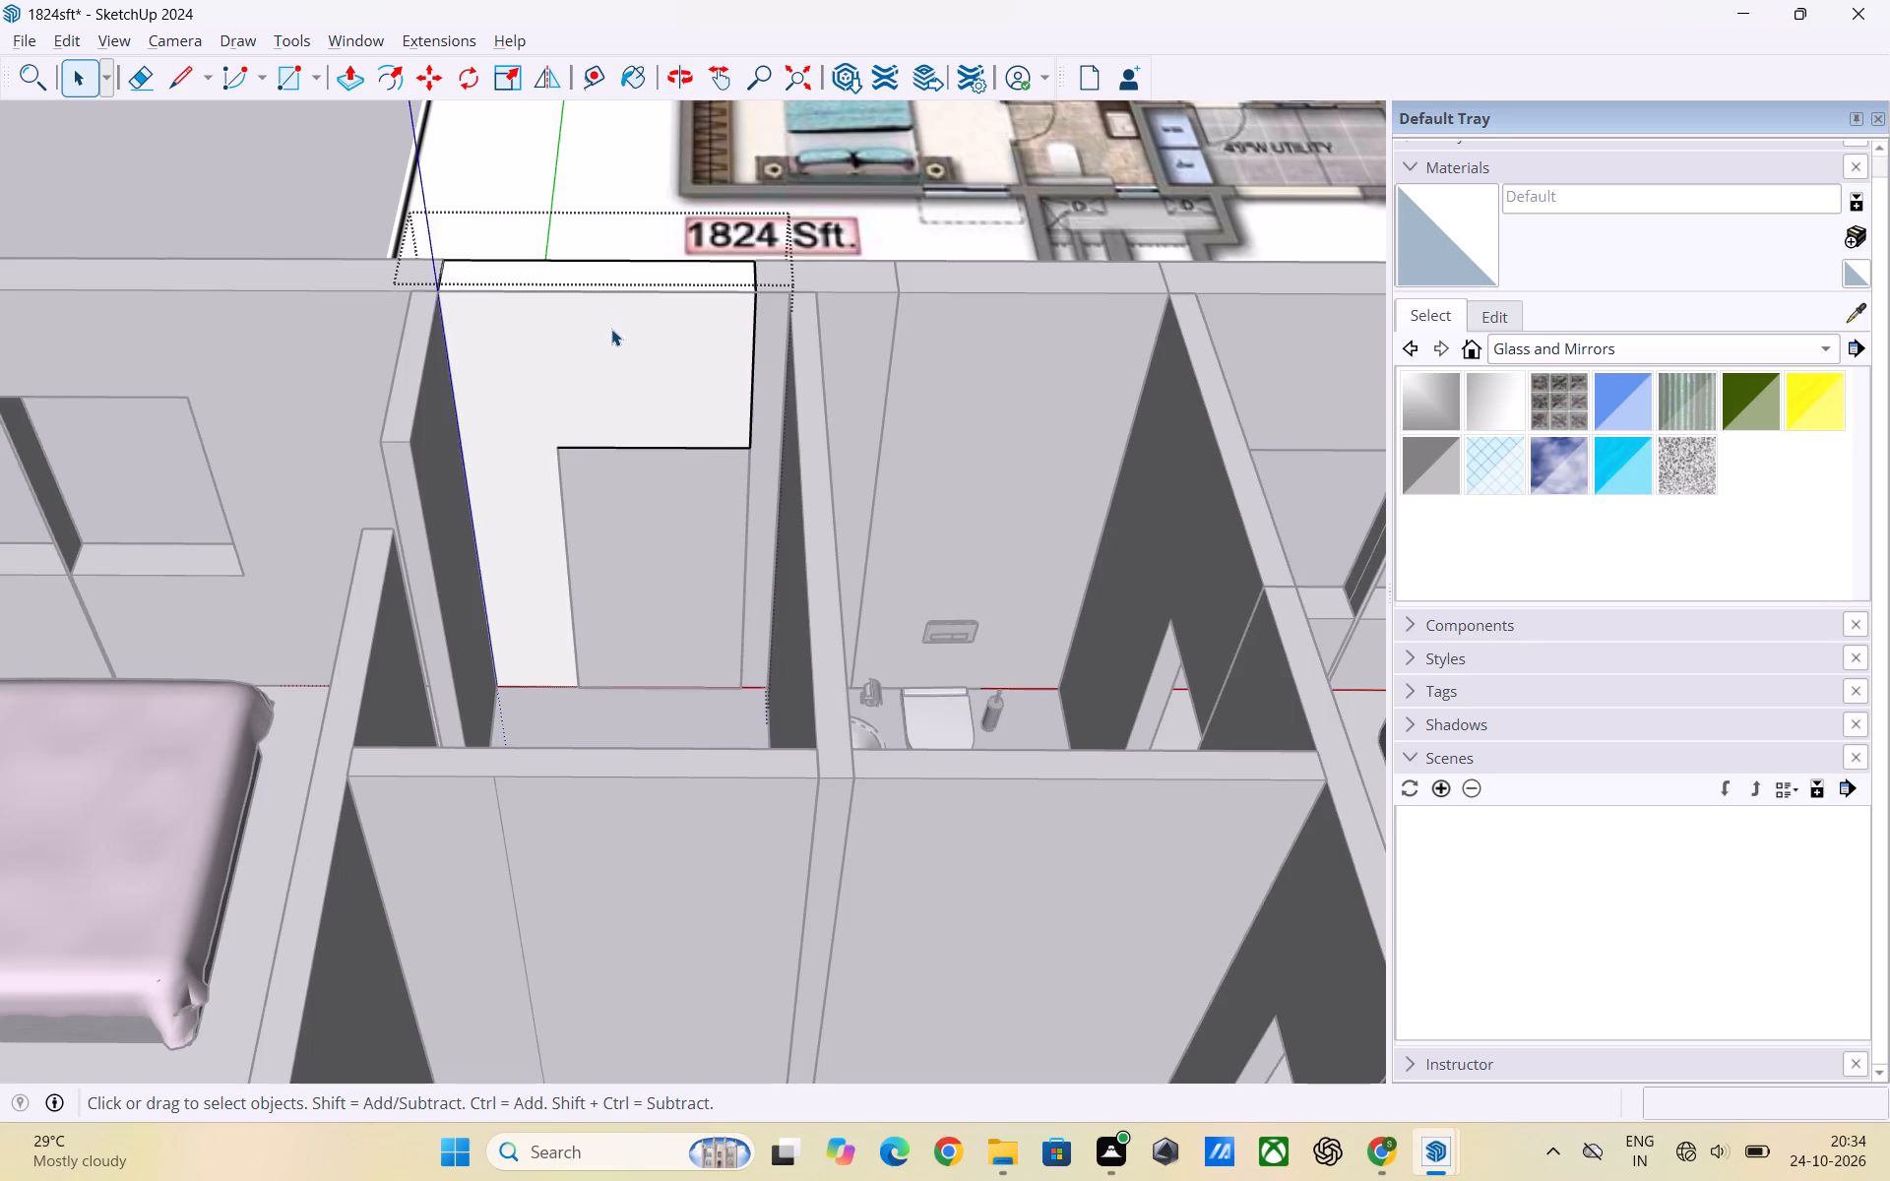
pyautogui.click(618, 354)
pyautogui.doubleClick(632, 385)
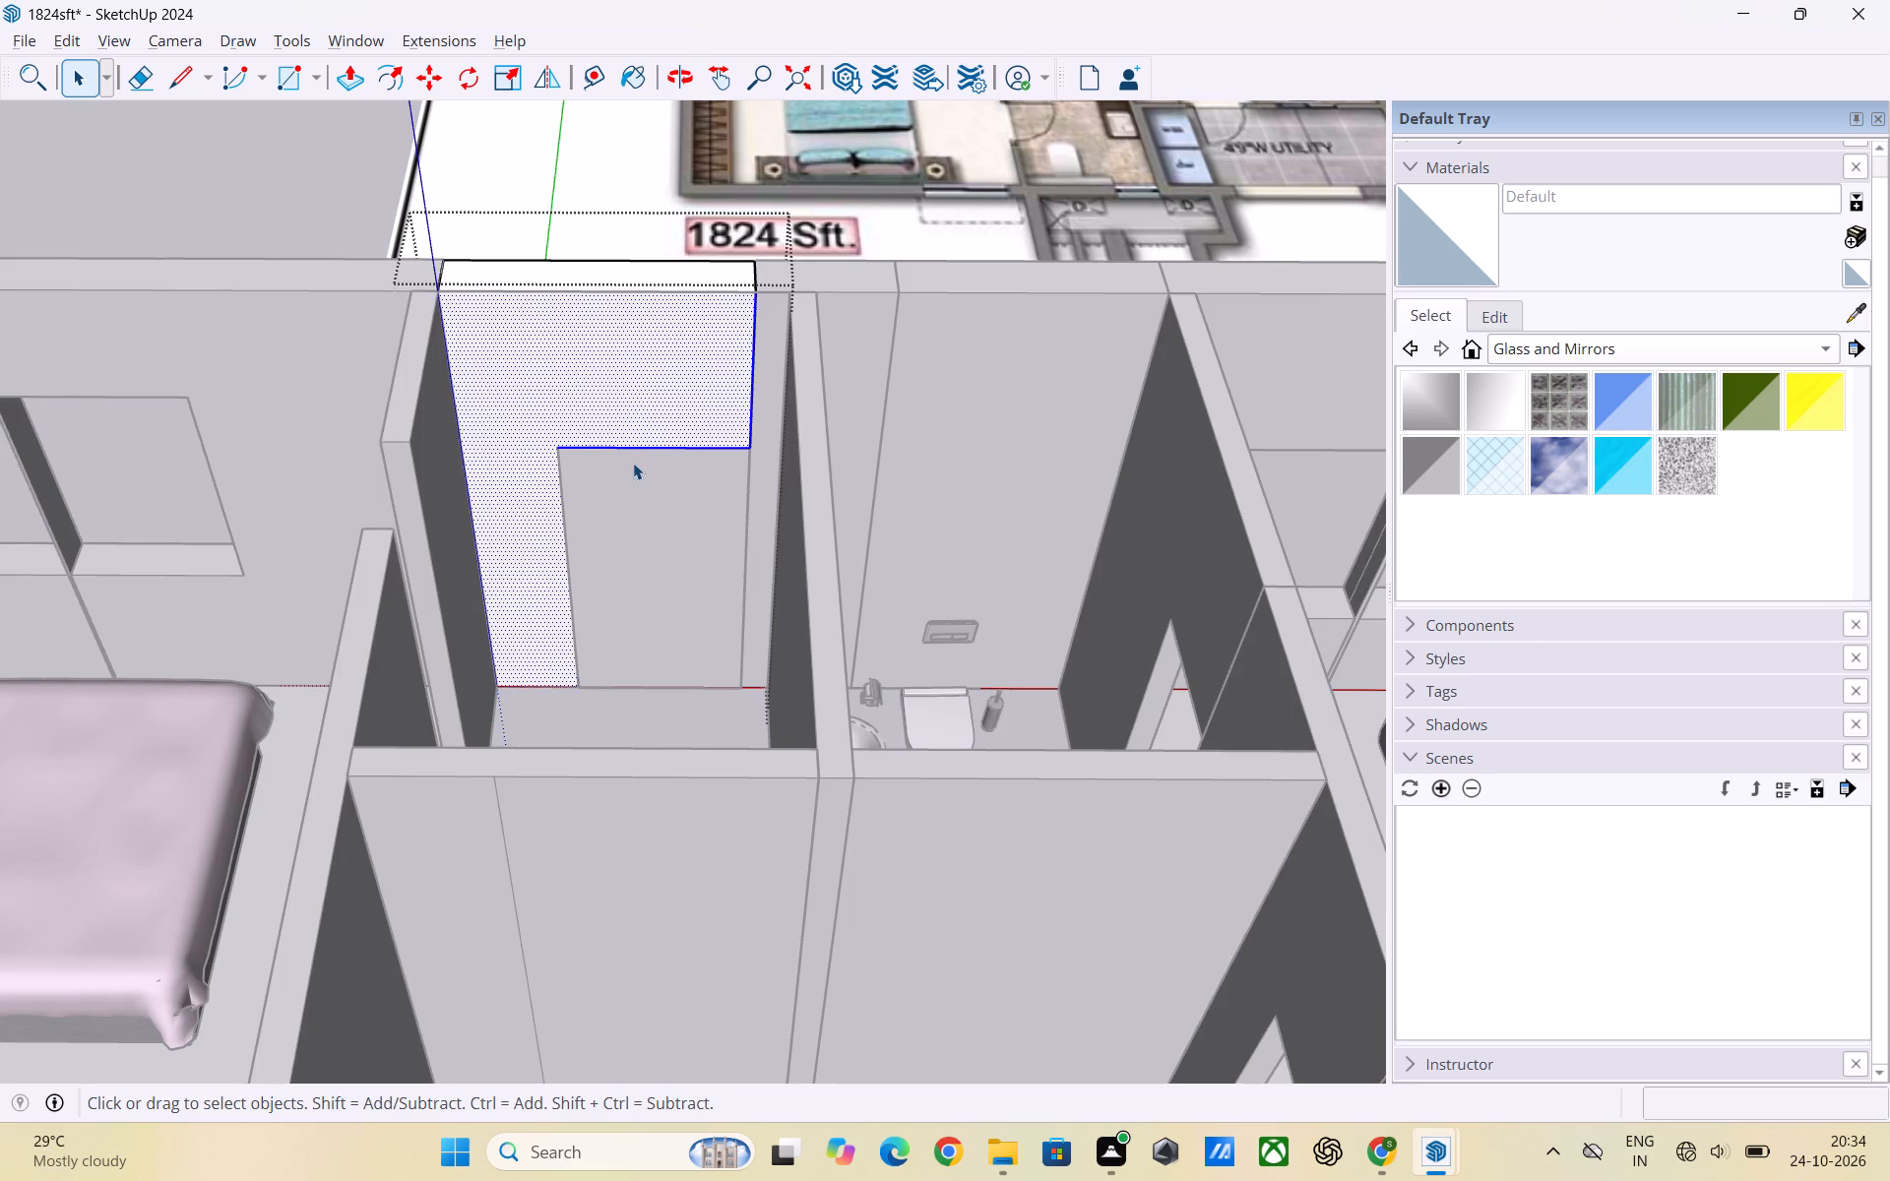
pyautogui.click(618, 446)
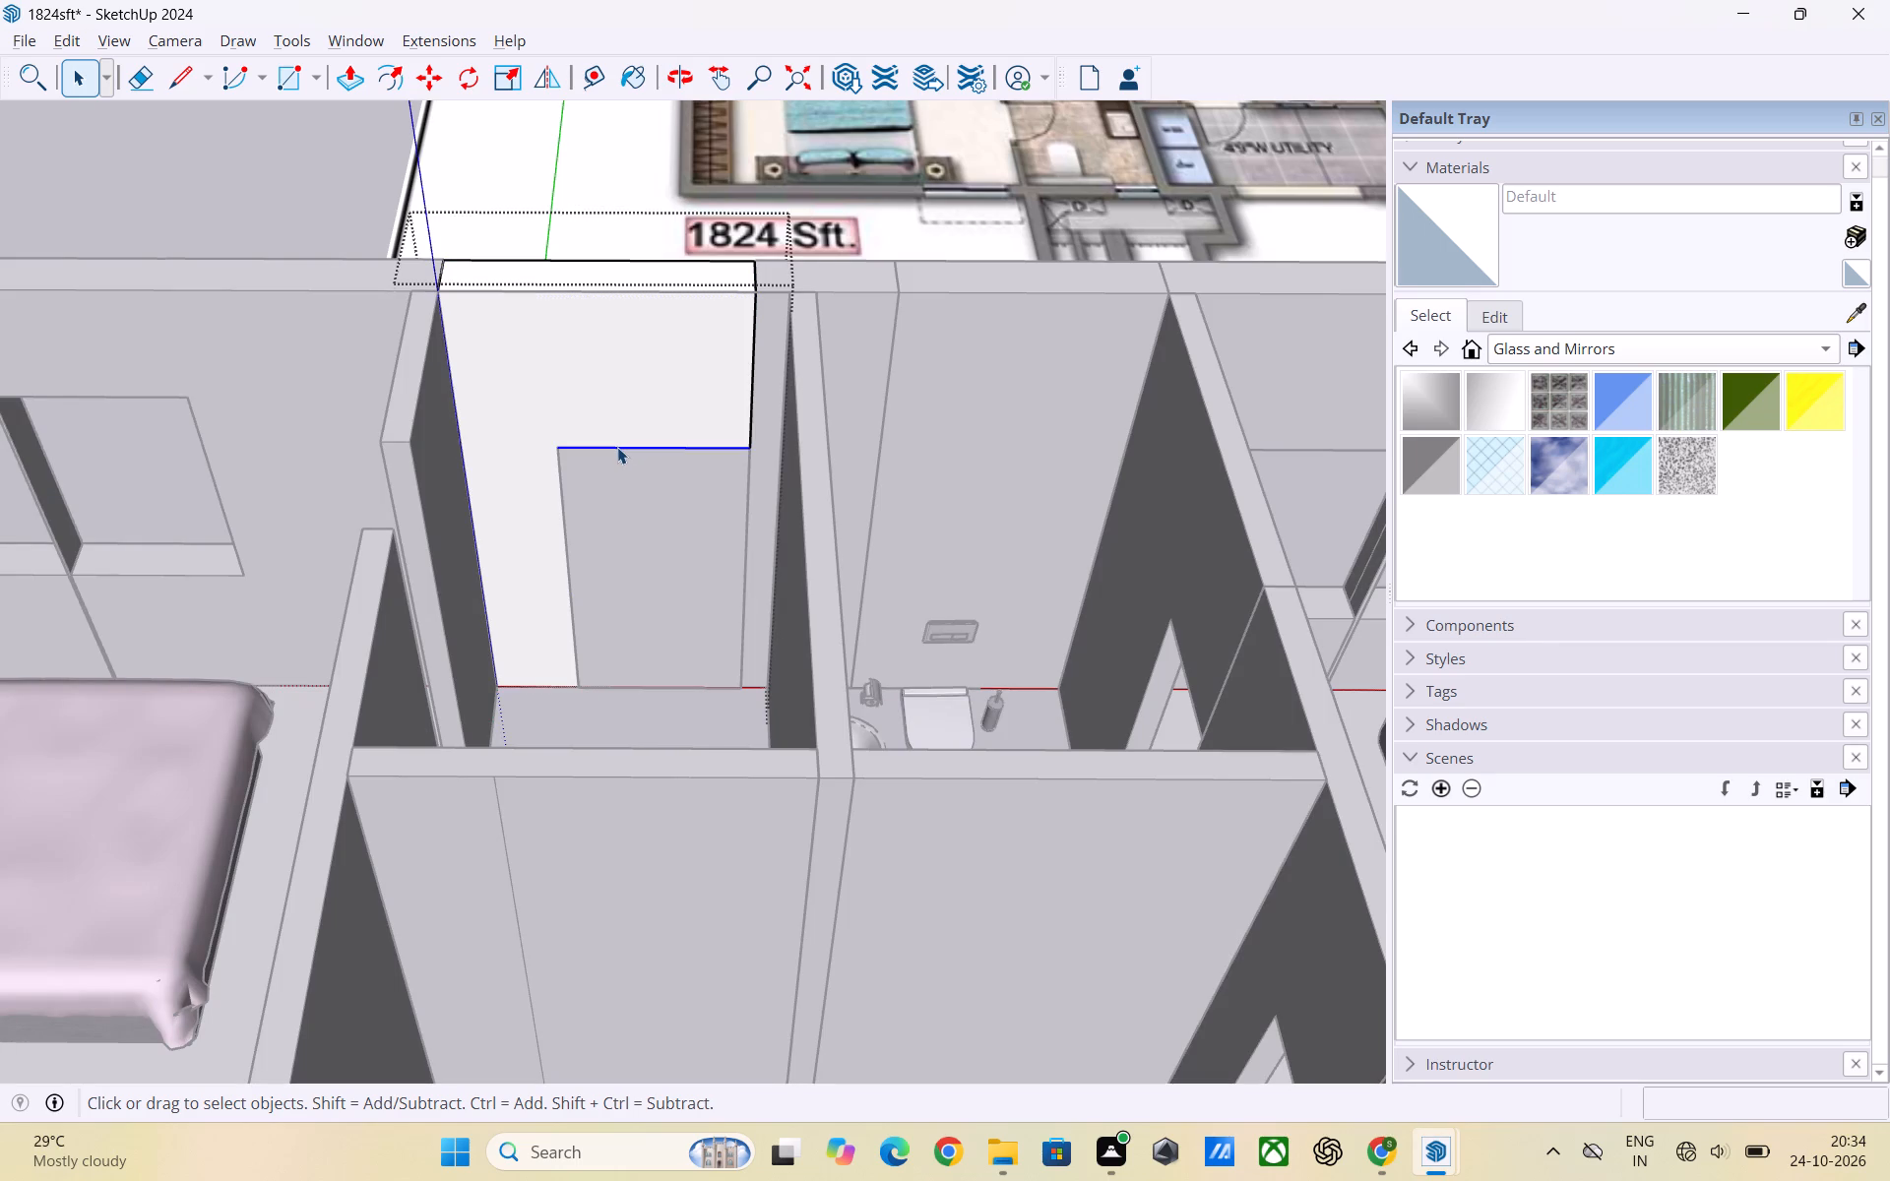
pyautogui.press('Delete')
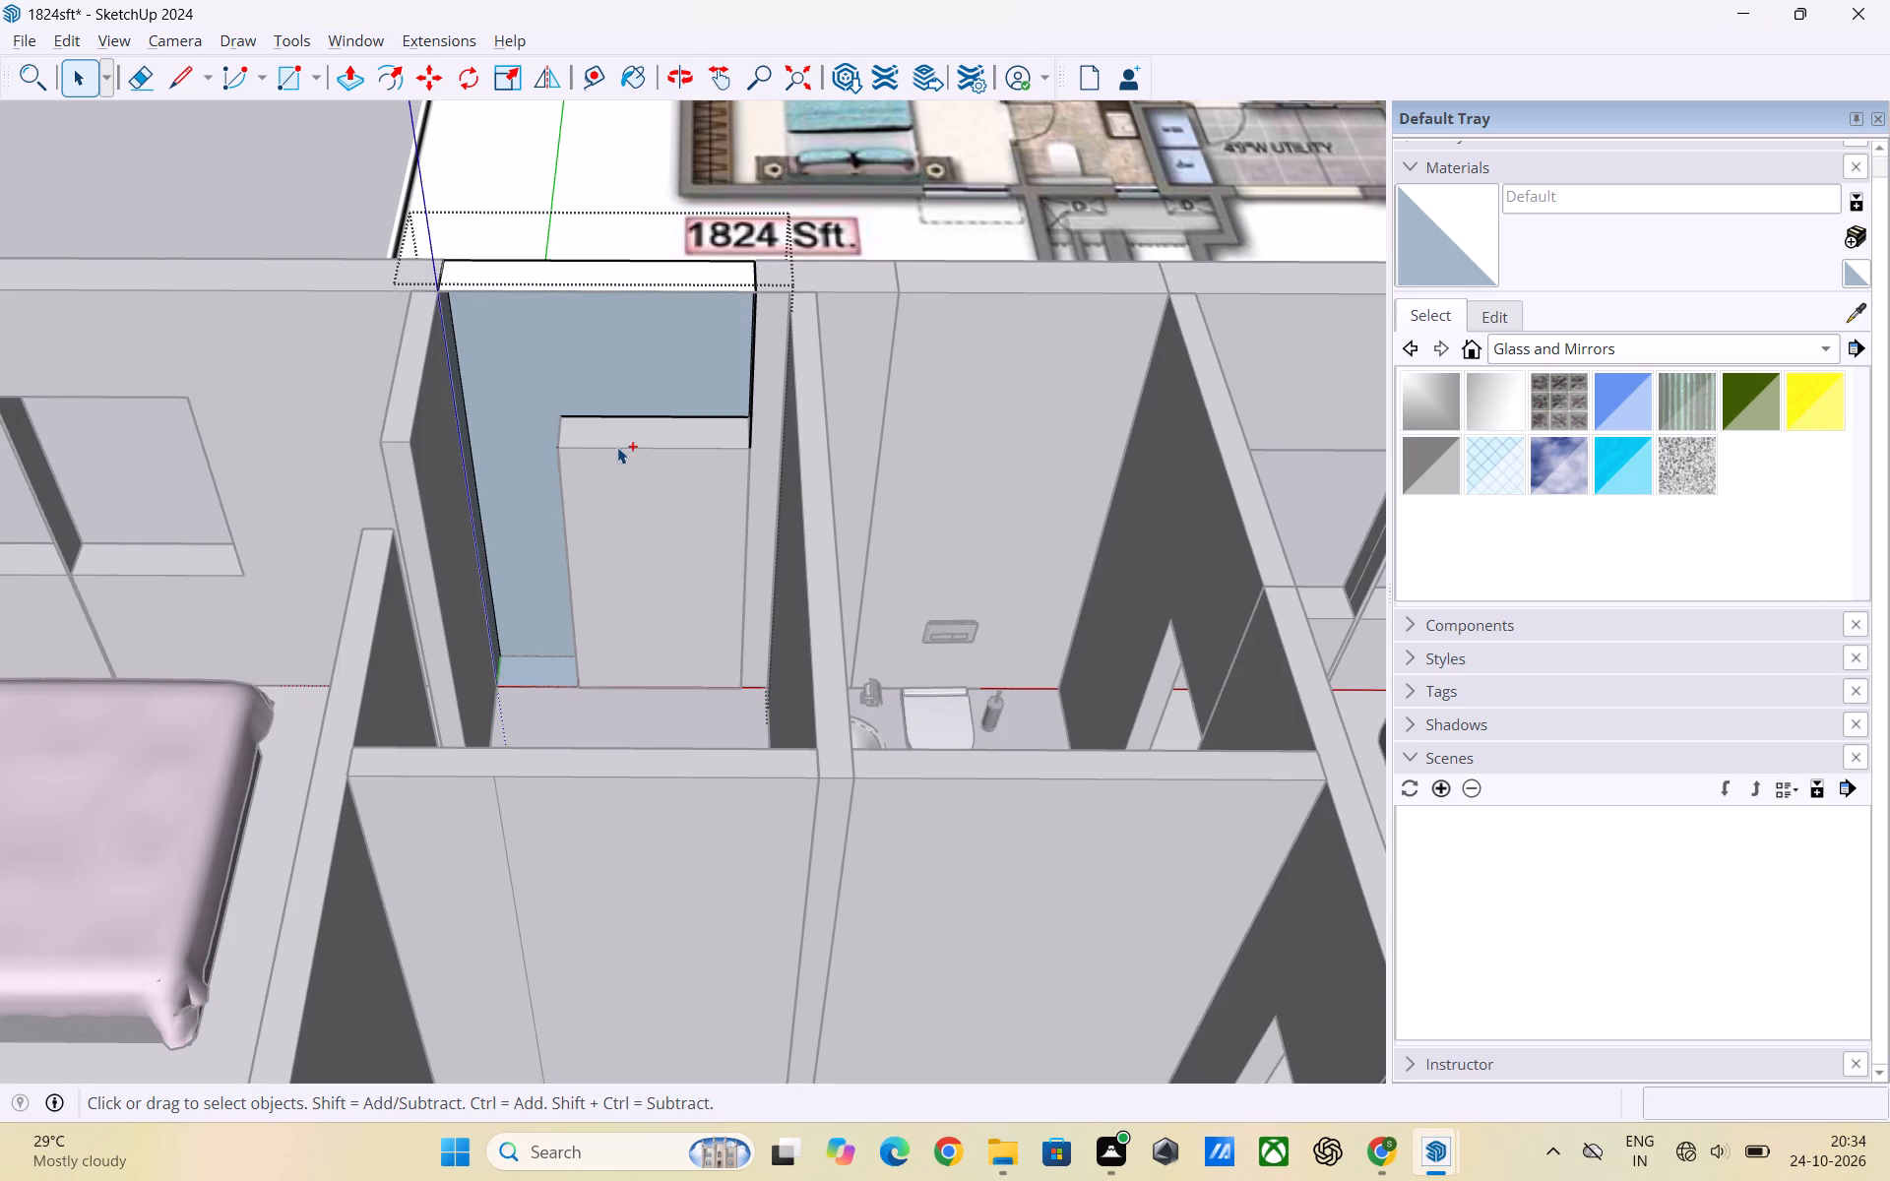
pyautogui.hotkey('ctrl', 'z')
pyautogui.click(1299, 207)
# Copy the WC set about 5 feet along the red axis into the empty toilet beside the pink-bed bedroom.
pyautogui.scroll(-5, 847, 335)
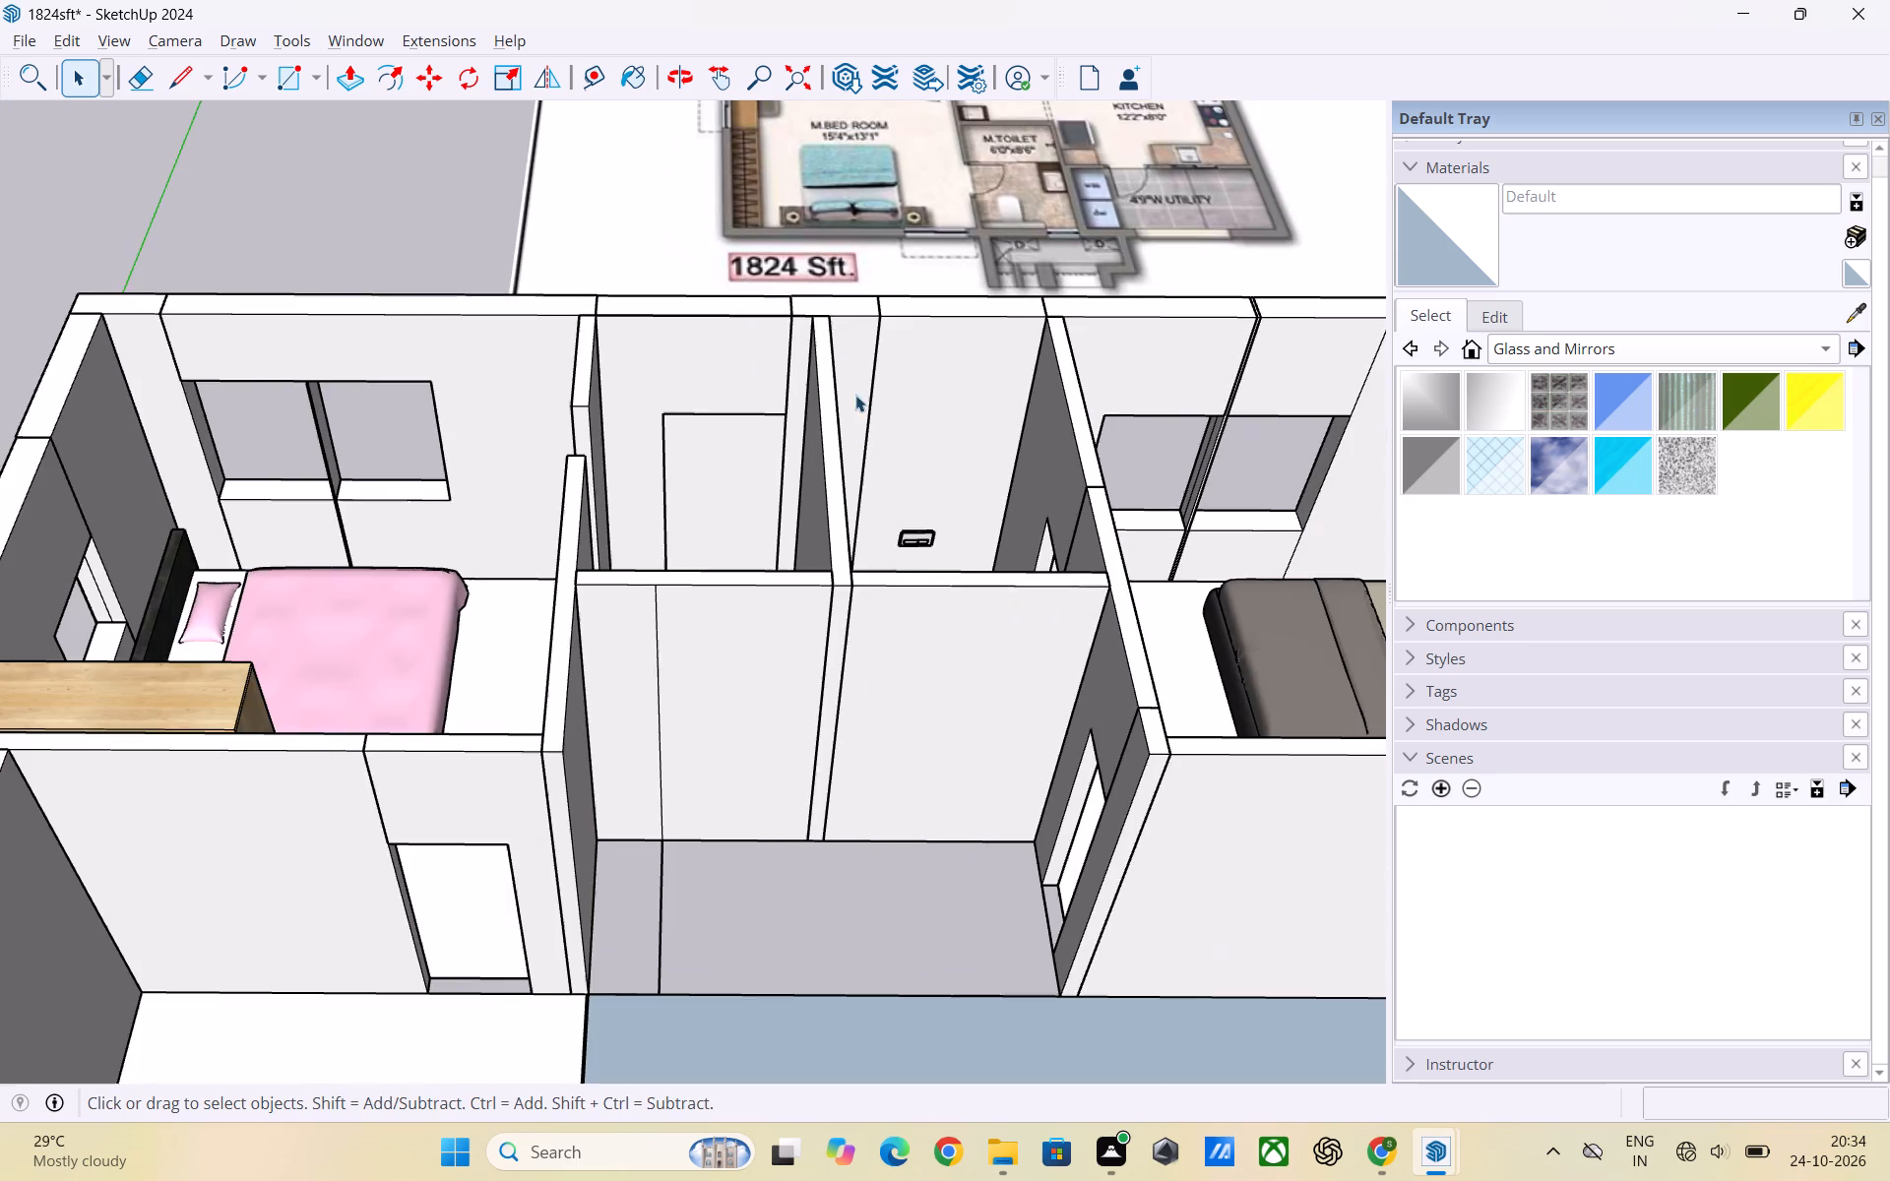
pyautogui.moveTo(859, 431); pyautogui.dragTo(834, 548, button='middle')
pyautogui.scroll(2, 710, 583)
pyautogui.scroll(-3, 710, 566)
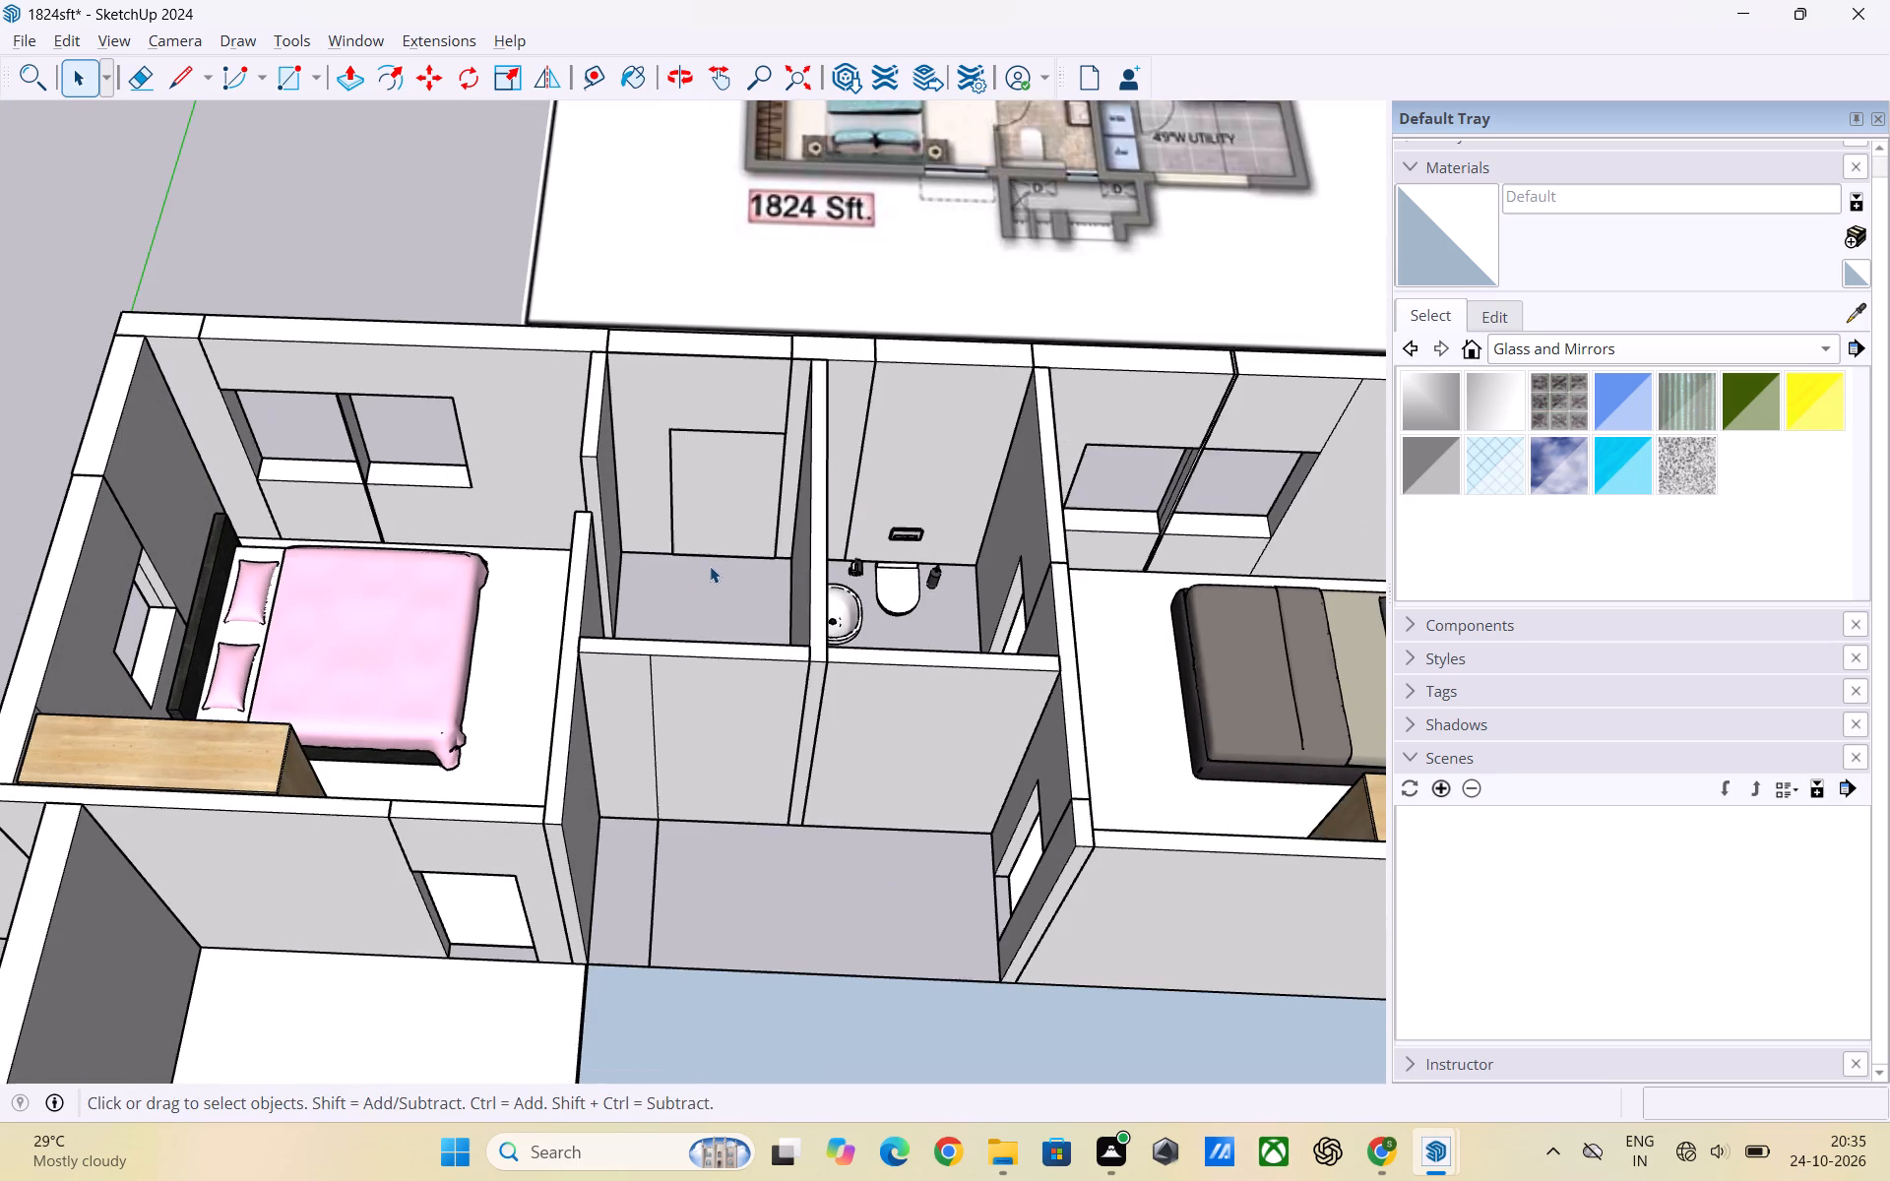
pyautogui.moveTo(710, 566); pyautogui.dragTo(705, 695, button='middle')
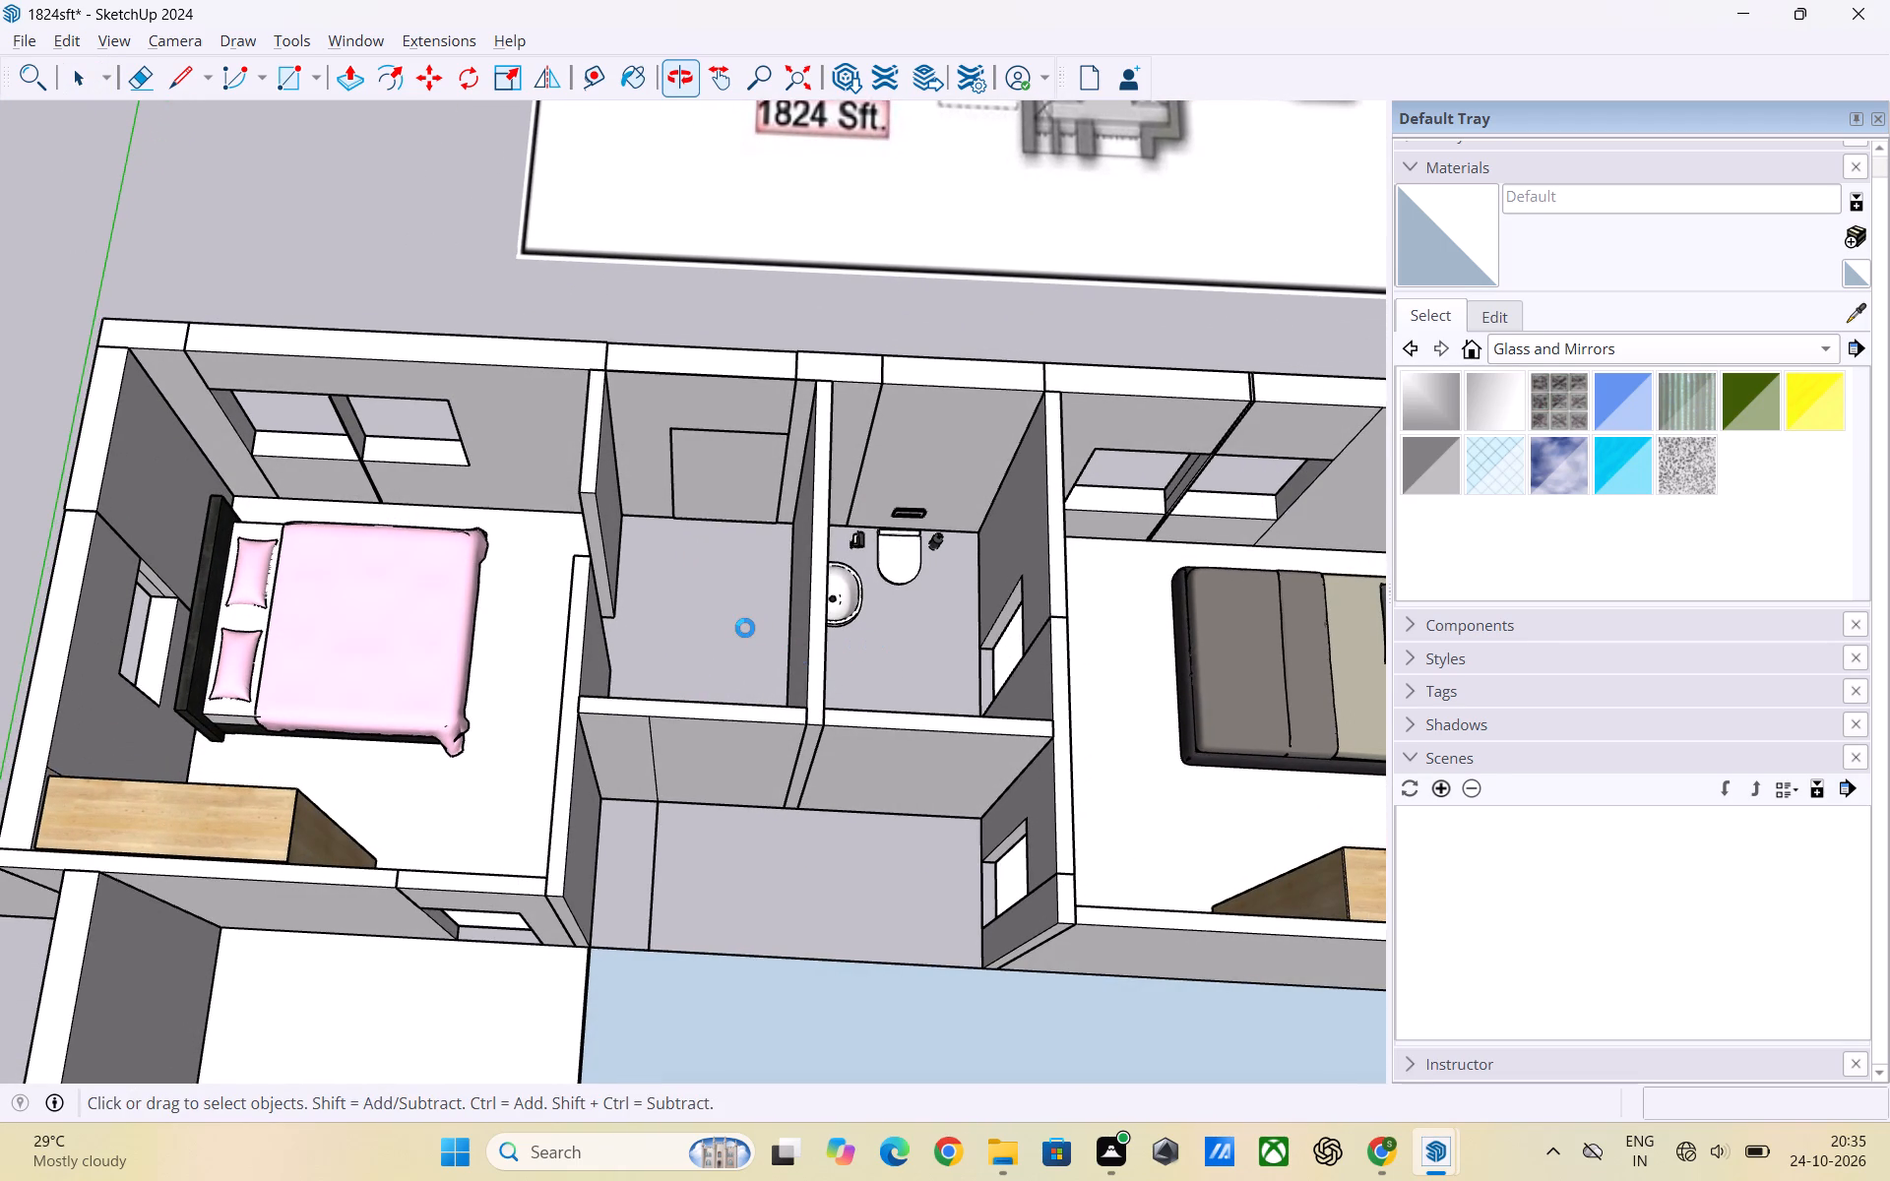
pyautogui.scroll(3, 745, 628)
pyautogui.scroll(2, 835, 606)
pyautogui.scroll(-2, 918, 602)
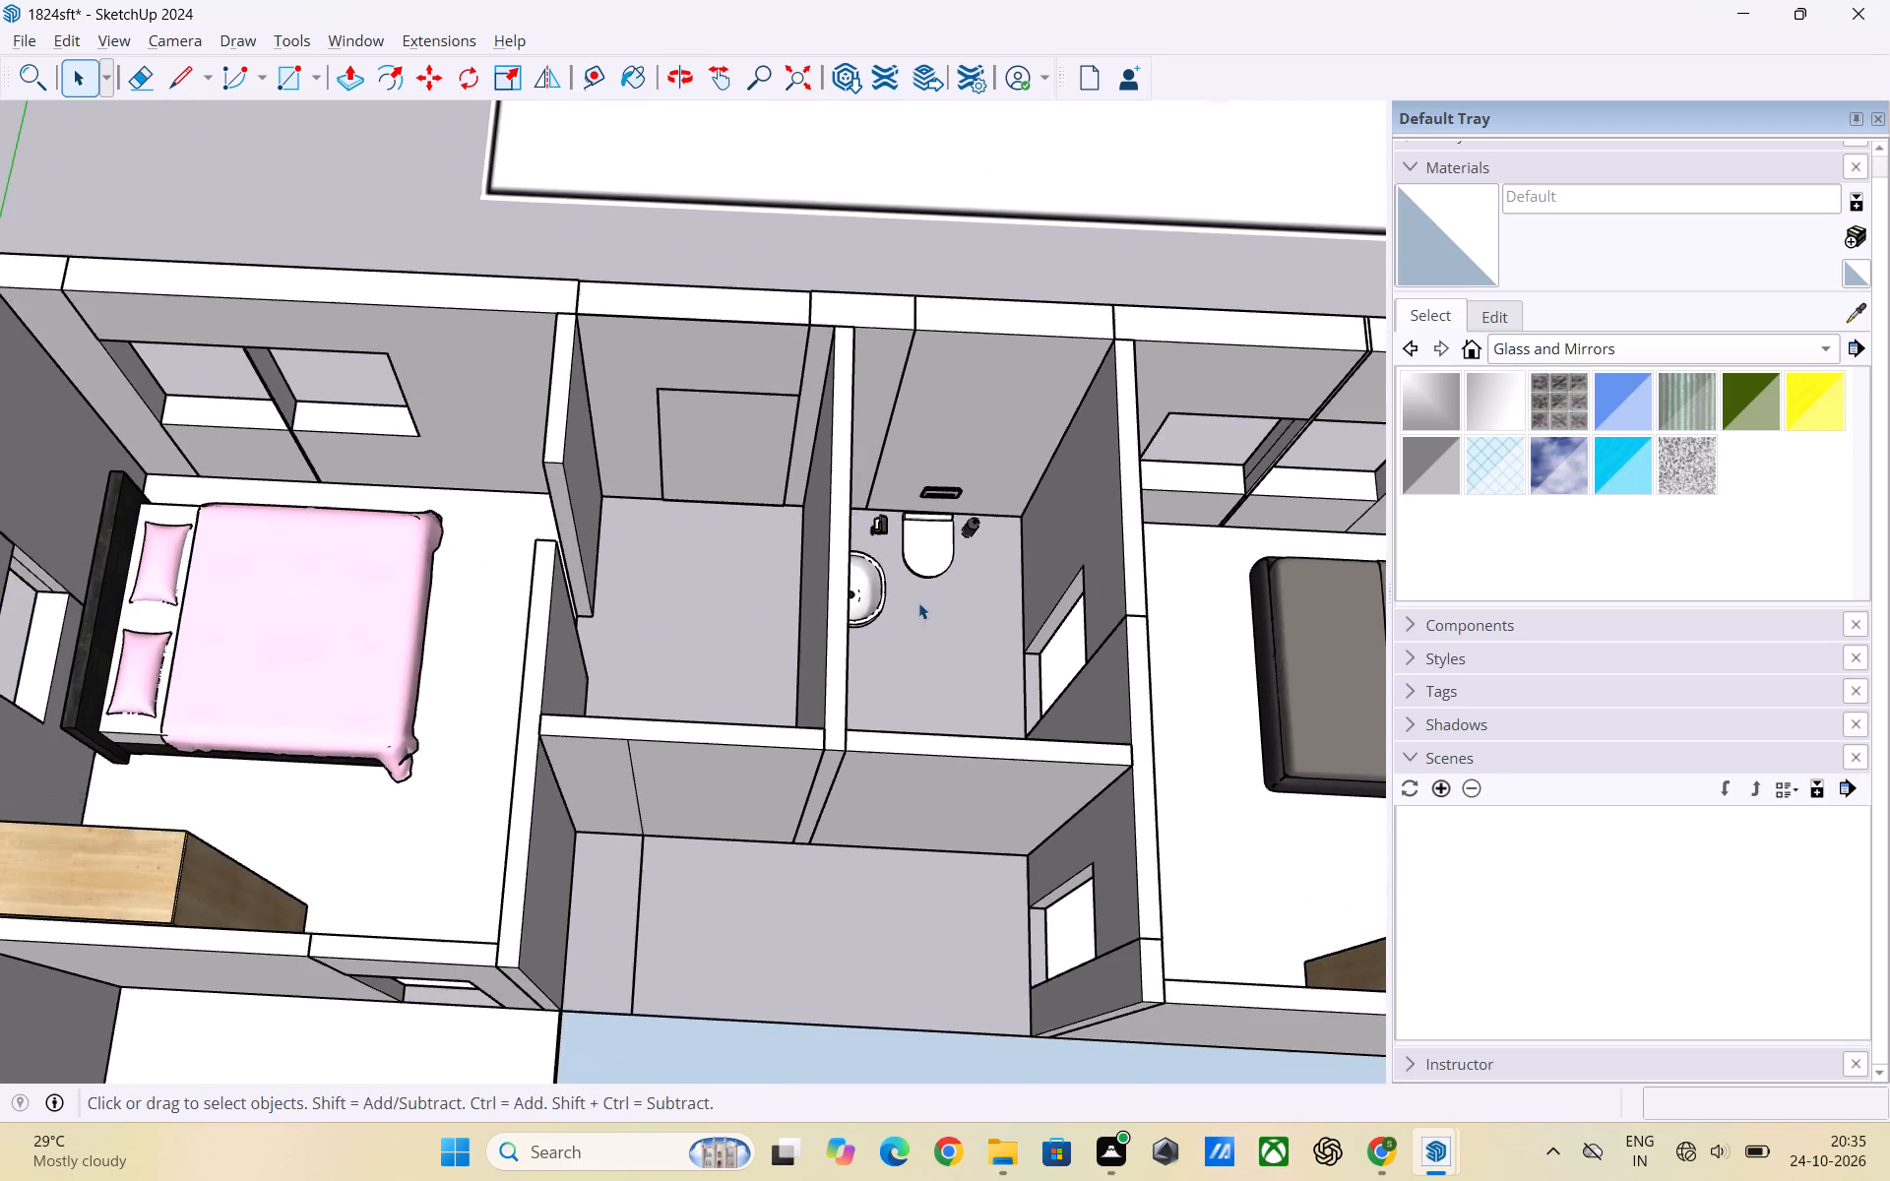
pyautogui.scroll(-2, 918, 602)
pyautogui.moveTo(895, 606); pyautogui.dragTo(886, 649, button='middle')
pyautogui.click(940, 568)
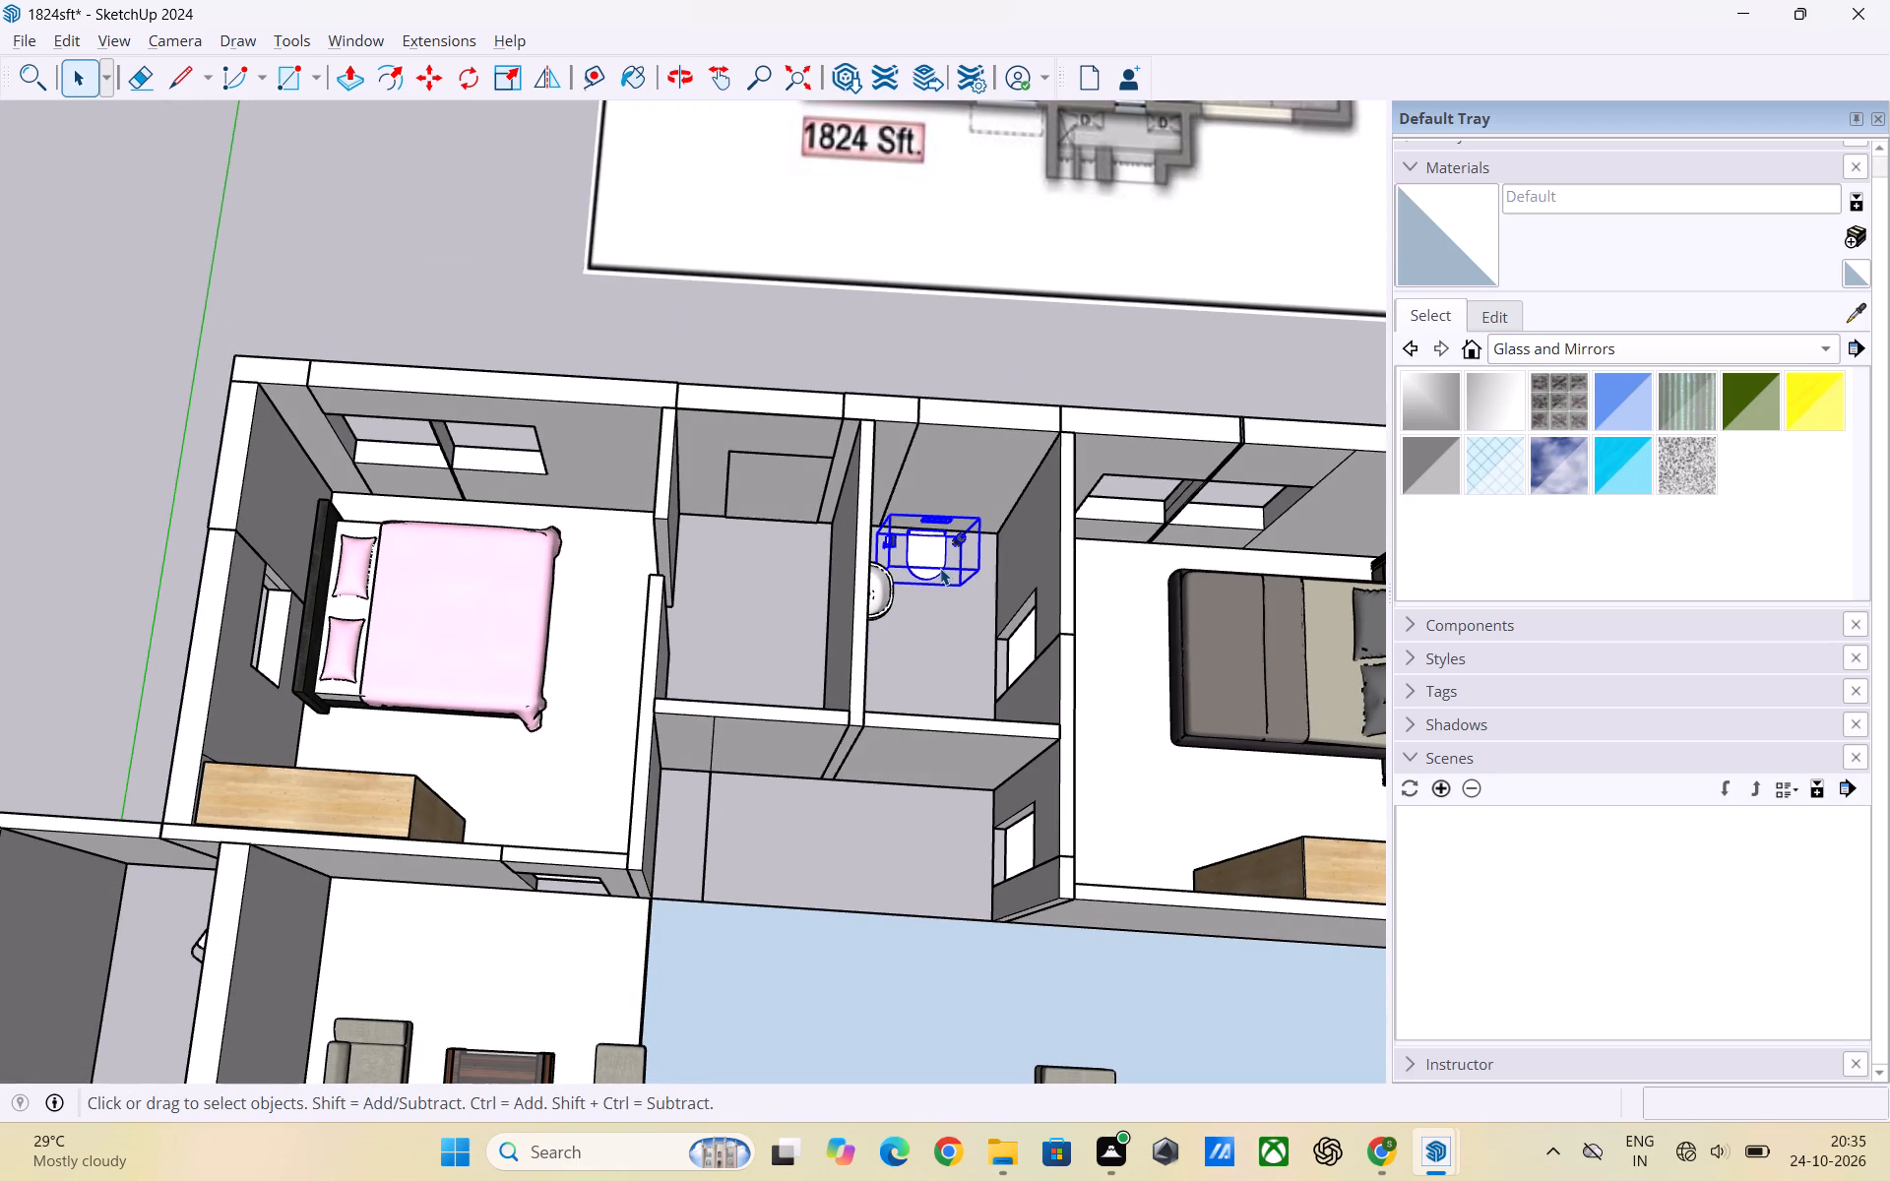
pyautogui.press('m')
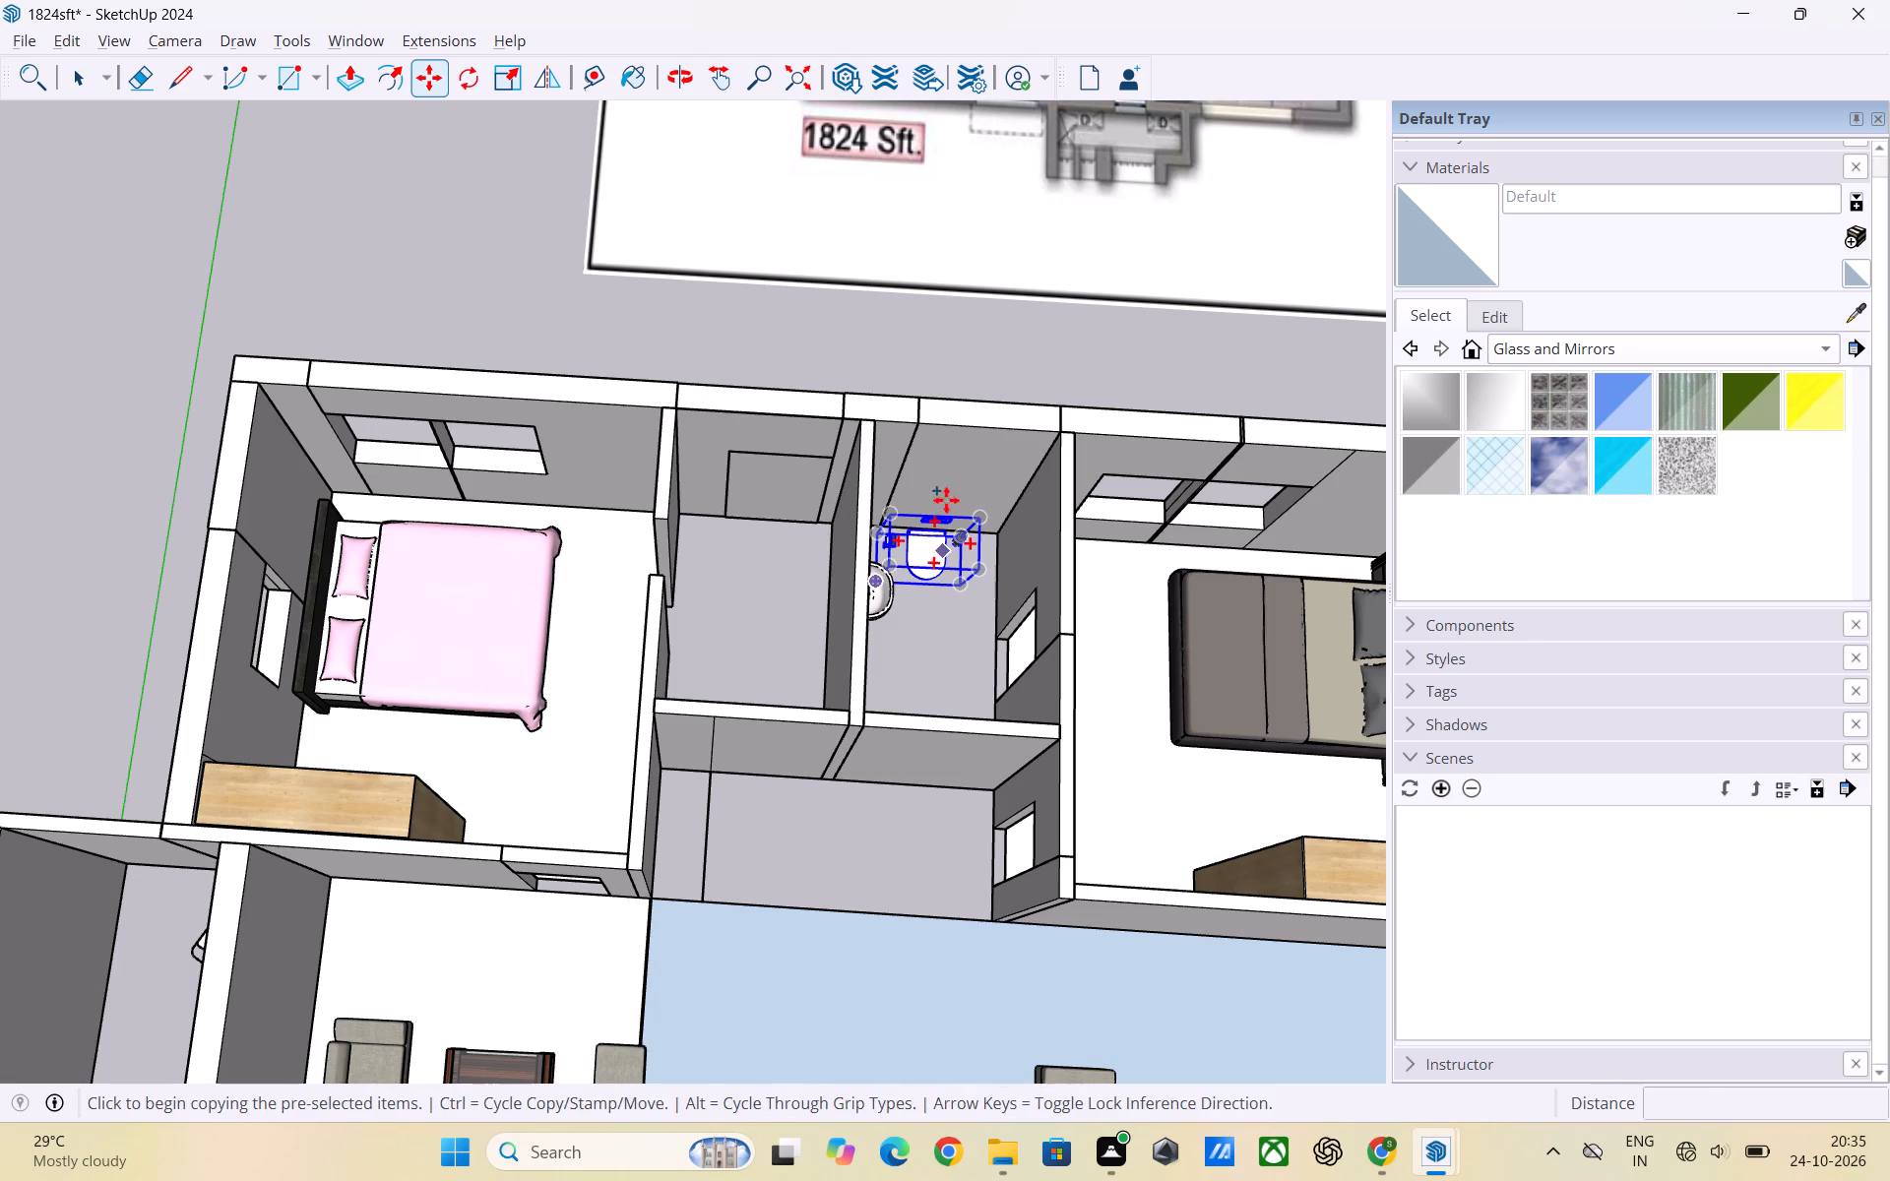
pyautogui.click(938, 517)
pyautogui.press('space')
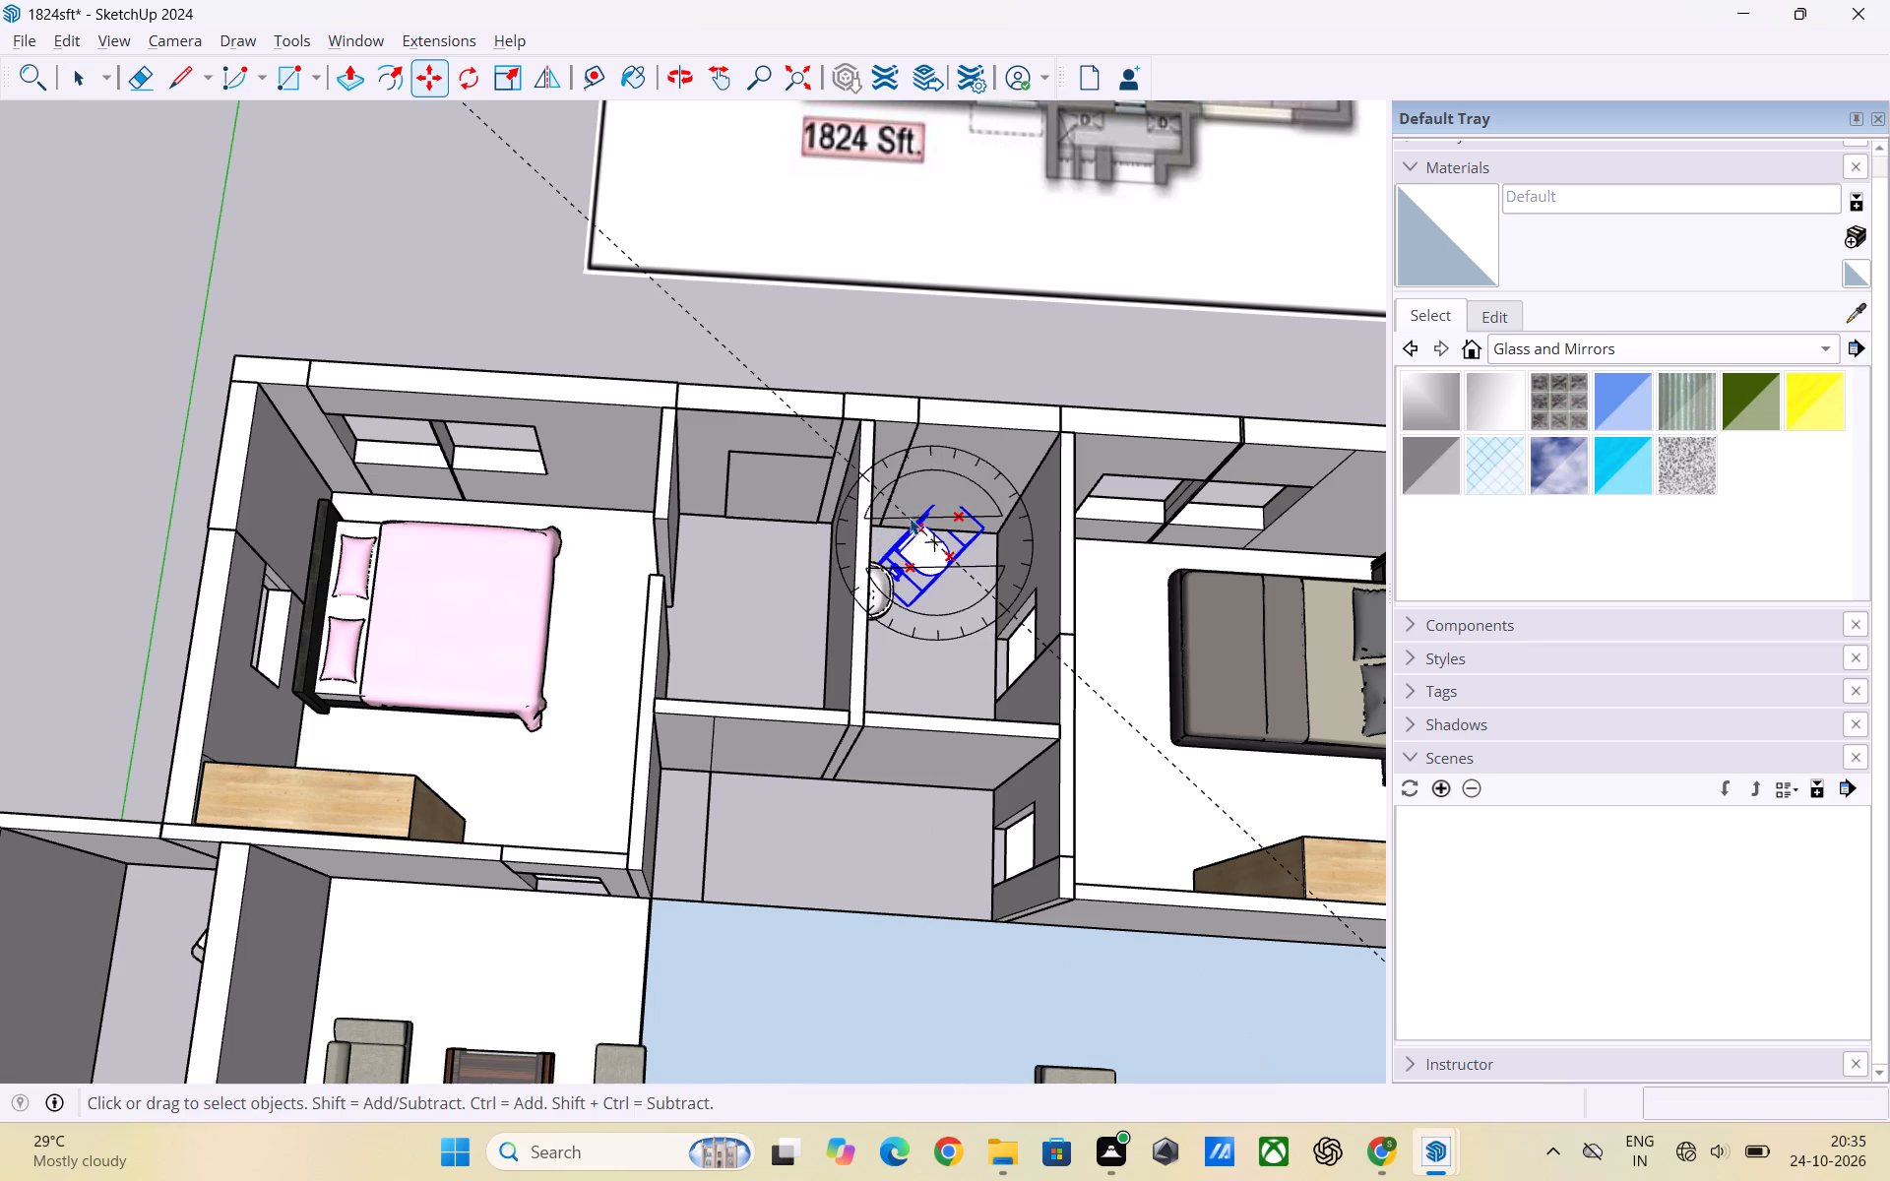
pyautogui.press('m')
pyautogui.click(937, 533)
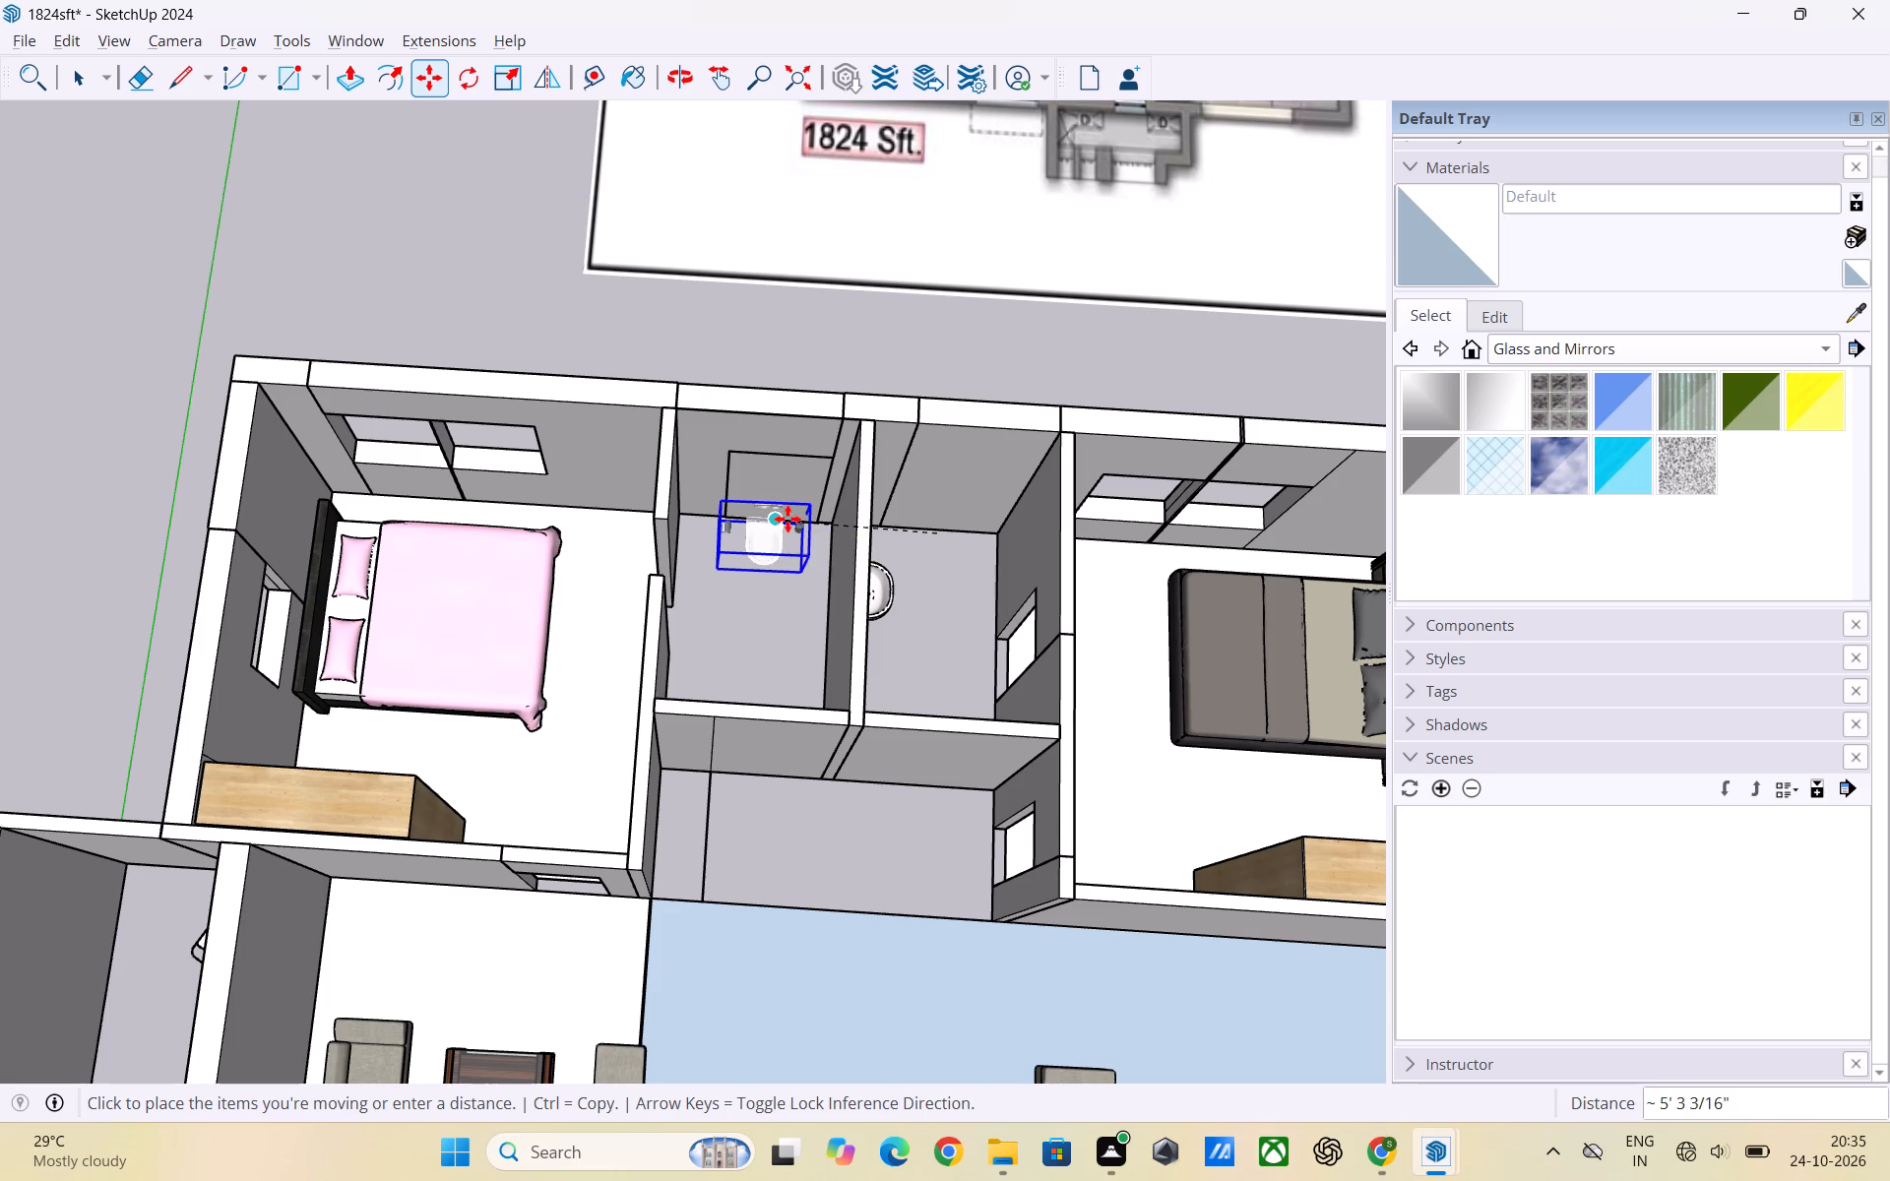
pyautogui.press('Escape')
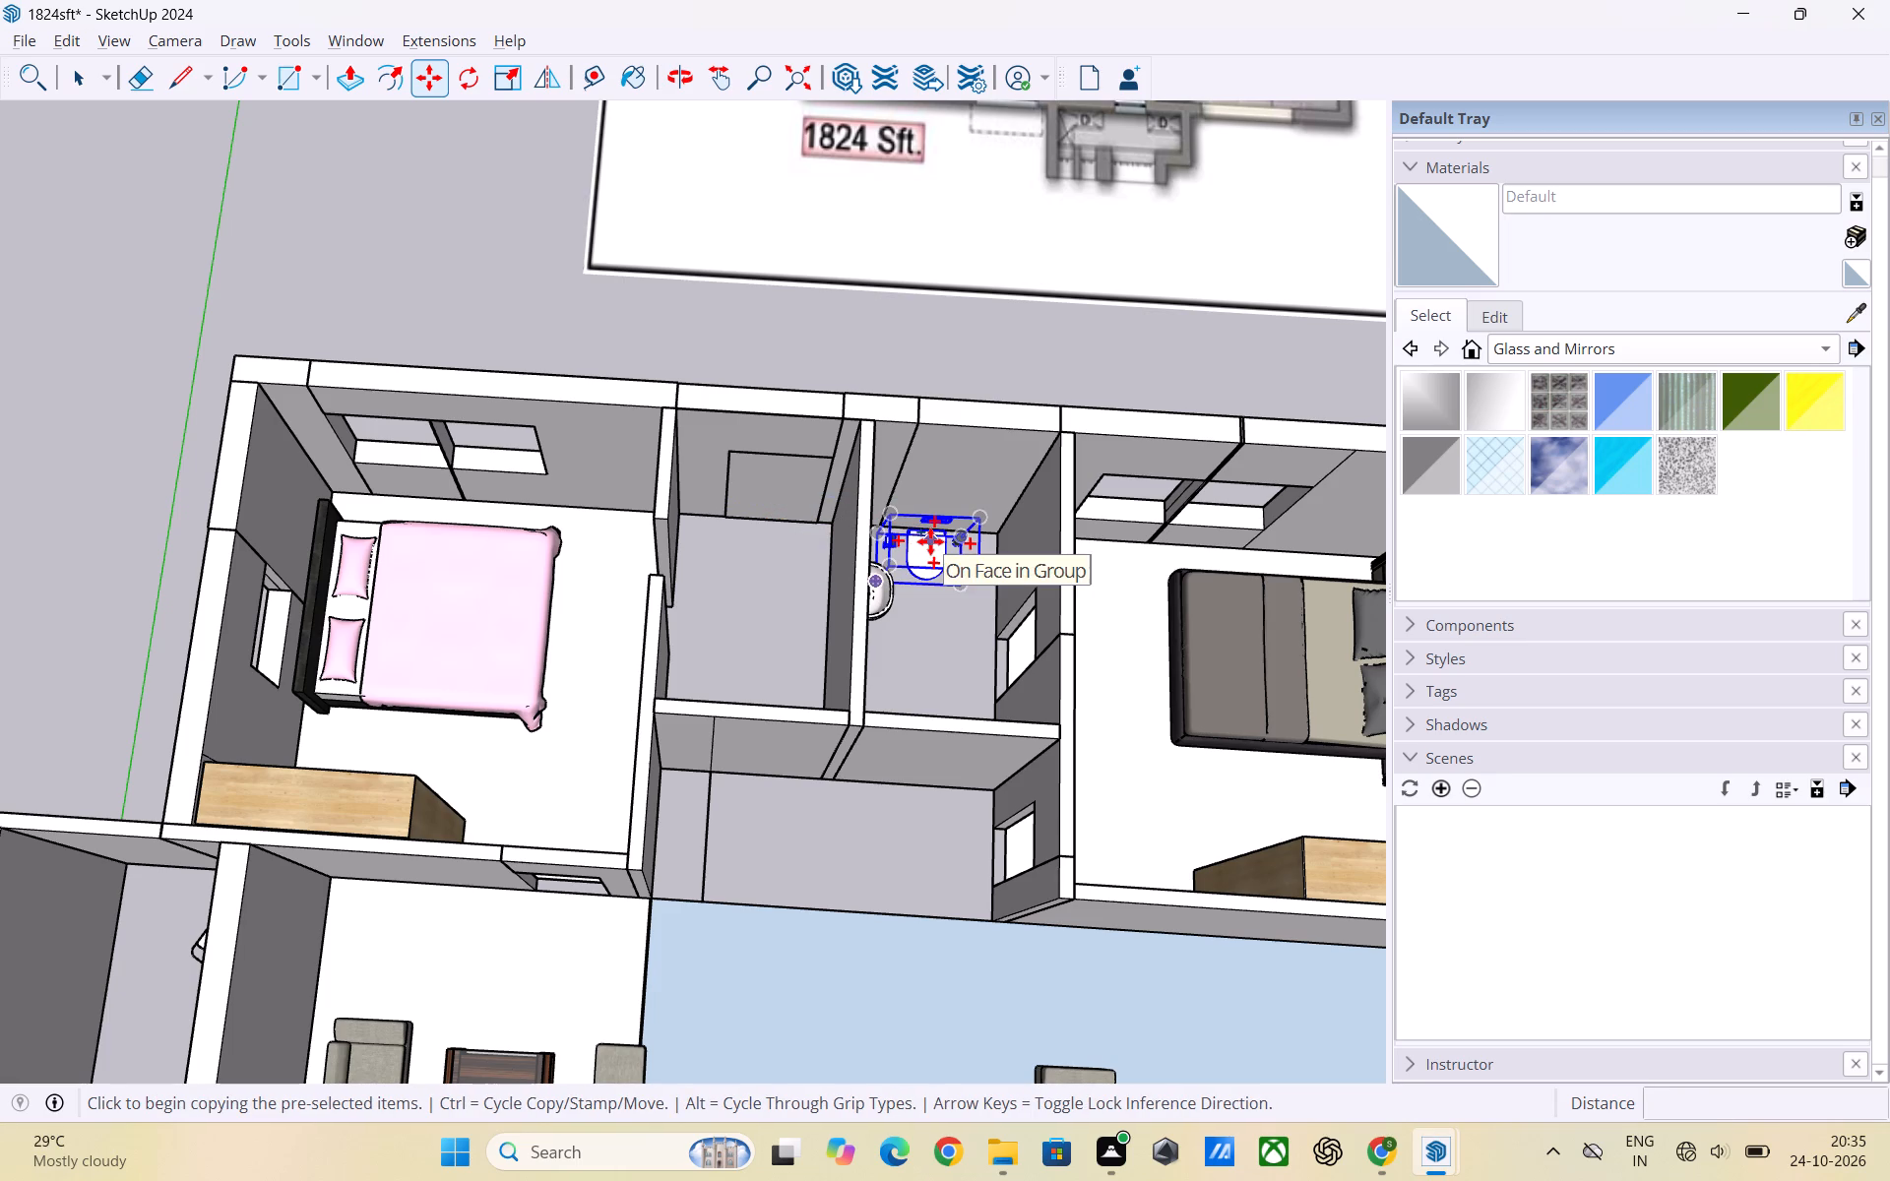
pyautogui.click(930, 541)
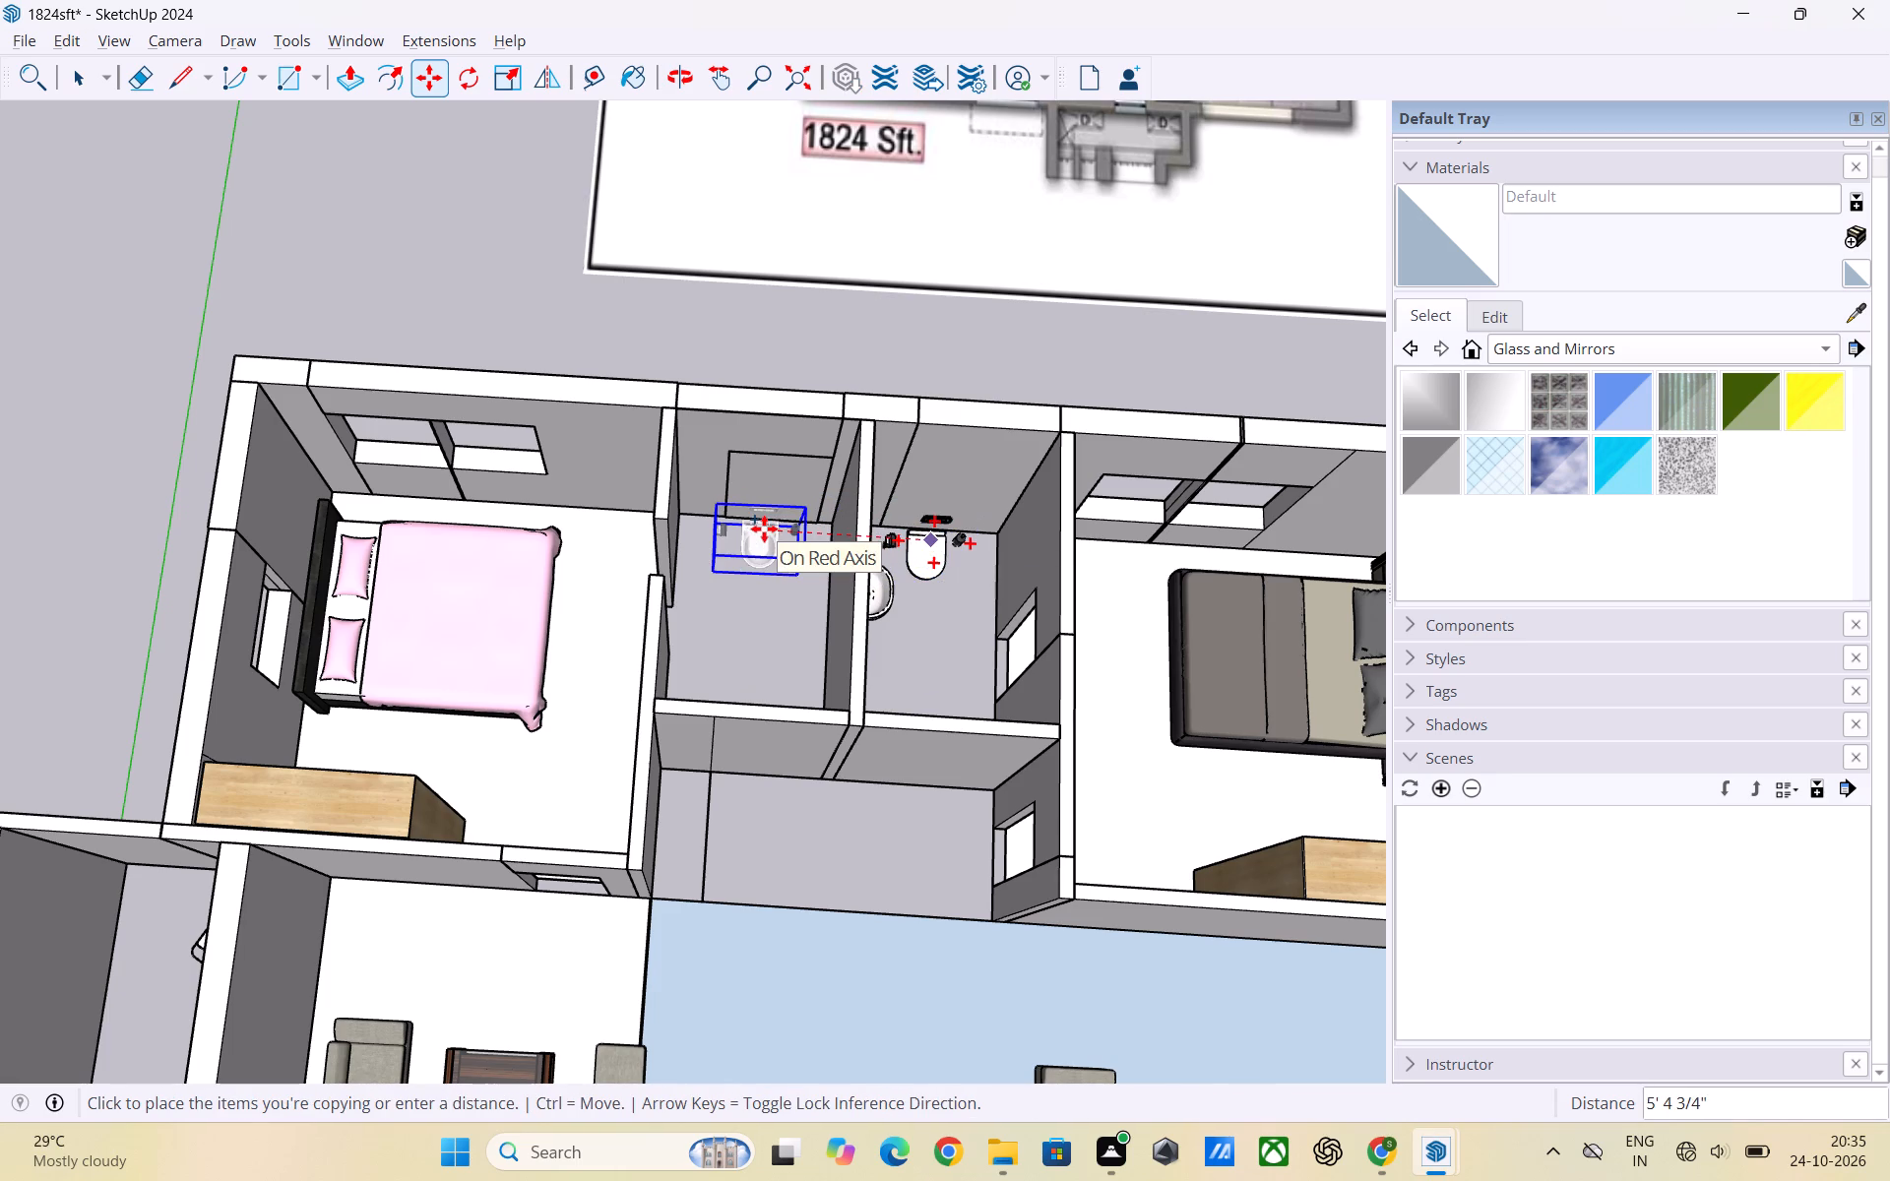
pyautogui.click(772, 528)
pyautogui.press('space')
pyautogui.click(509, 295)
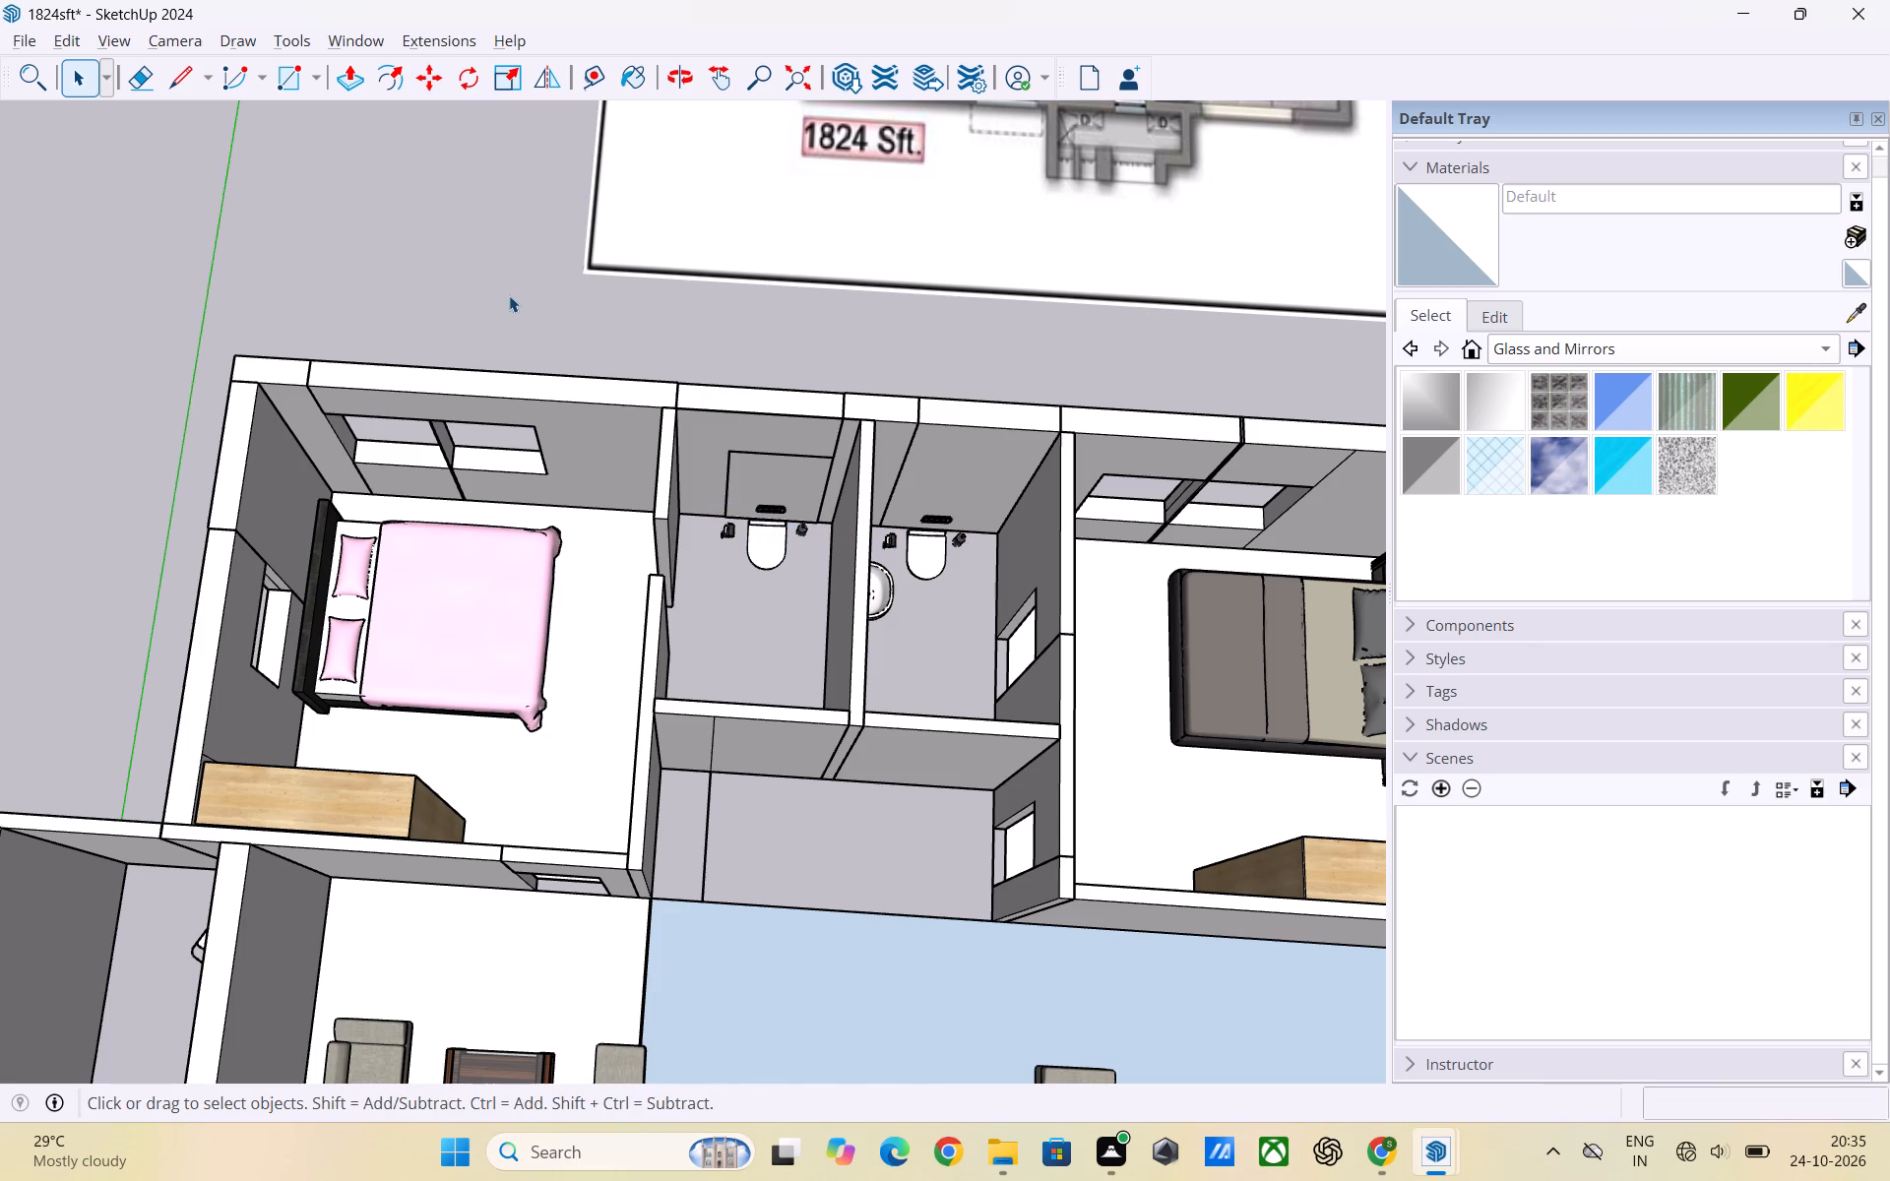
# Copy the washbasin through the partition wall into the toilet beside the pink-bed bedroom, about 2' 5" away.
pyautogui.scroll(2, 838, 493)
pyautogui.scroll(3, 907, 615)
pyautogui.moveTo(907, 615); pyautogui.dragTo(867, 604, button='middle')
pyautogui.click(879, 639)
pyautogui.press('m')
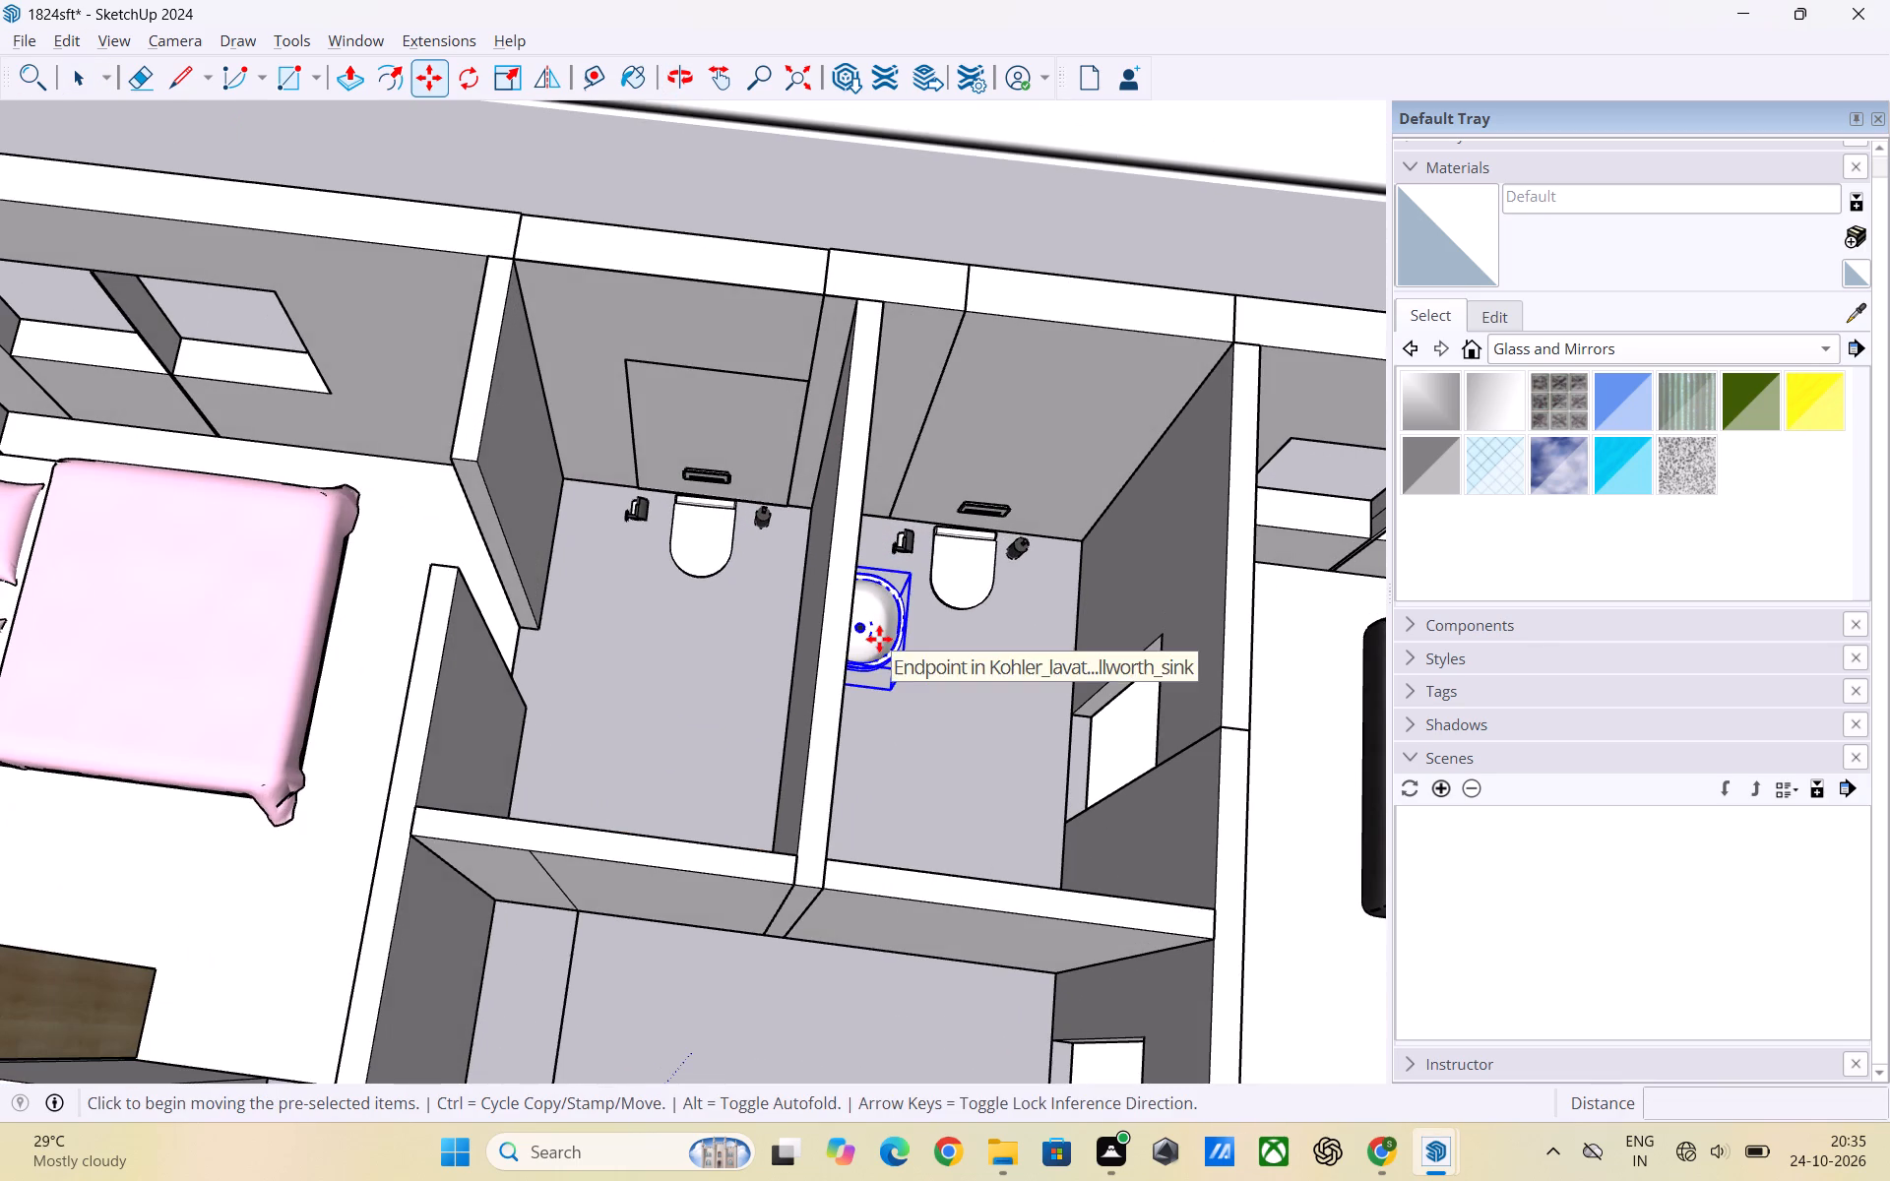
pyautogui.click(876, 619)
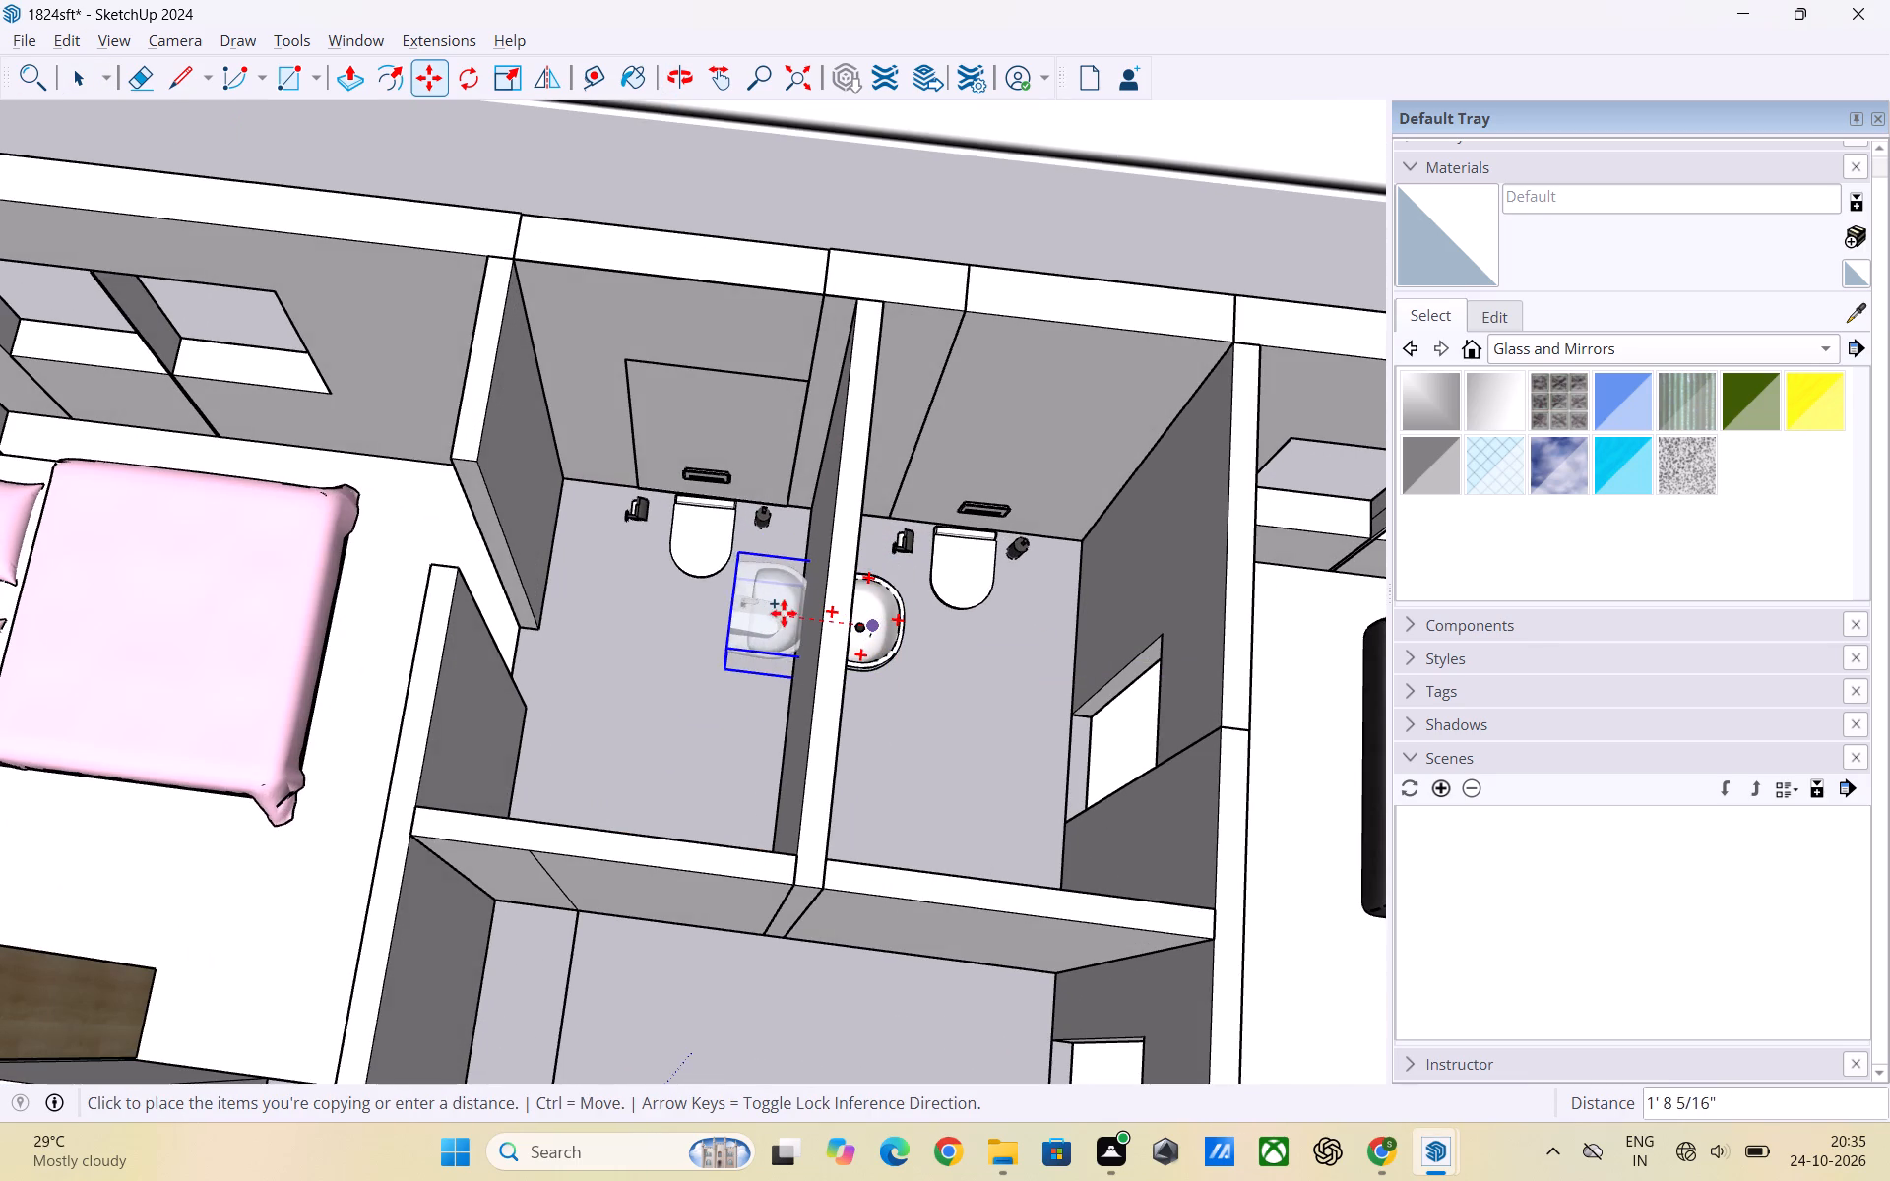
pyautogui.click(747, 620)
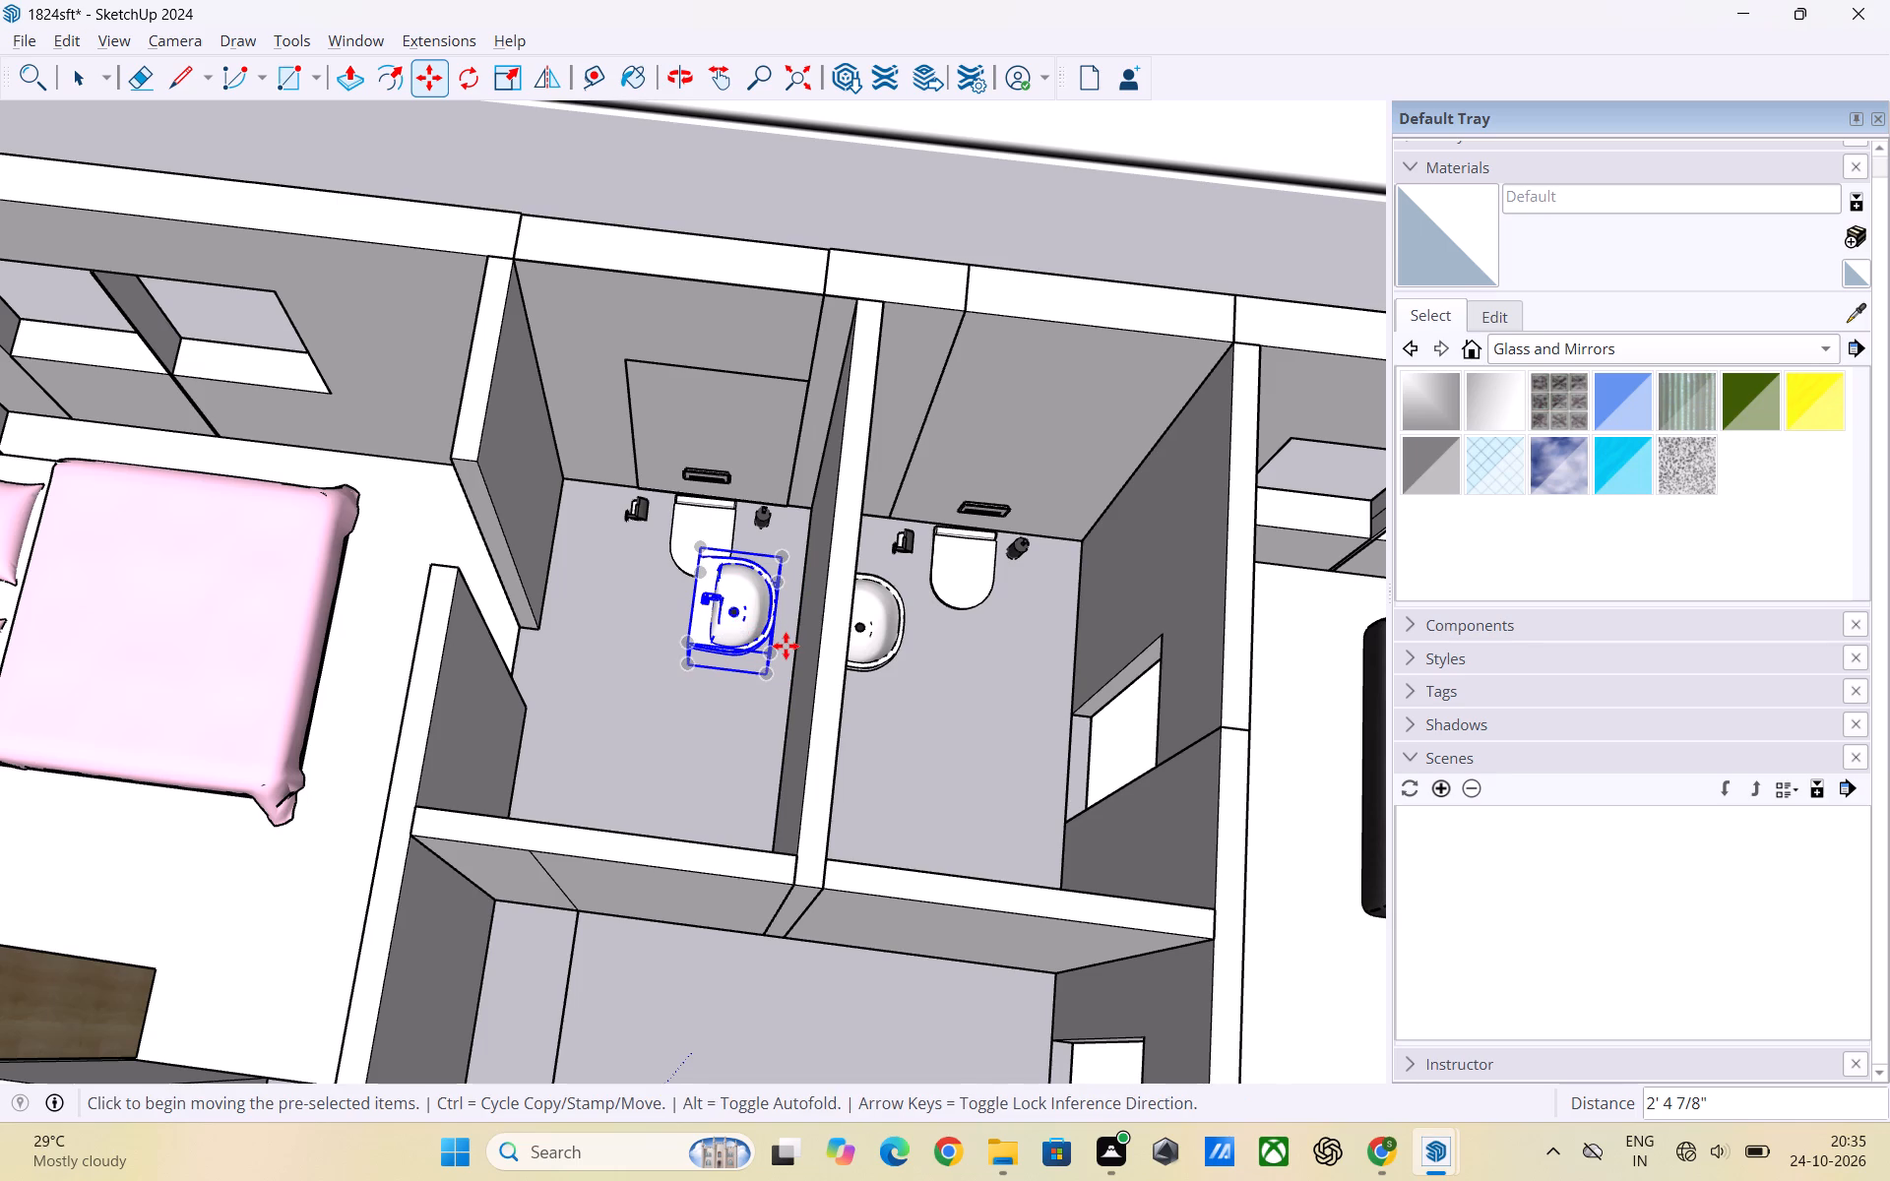
# Rotate the copied washbasin 180 degrees so its tap side faces the partition between the toilets.
pyautogui.press('q')
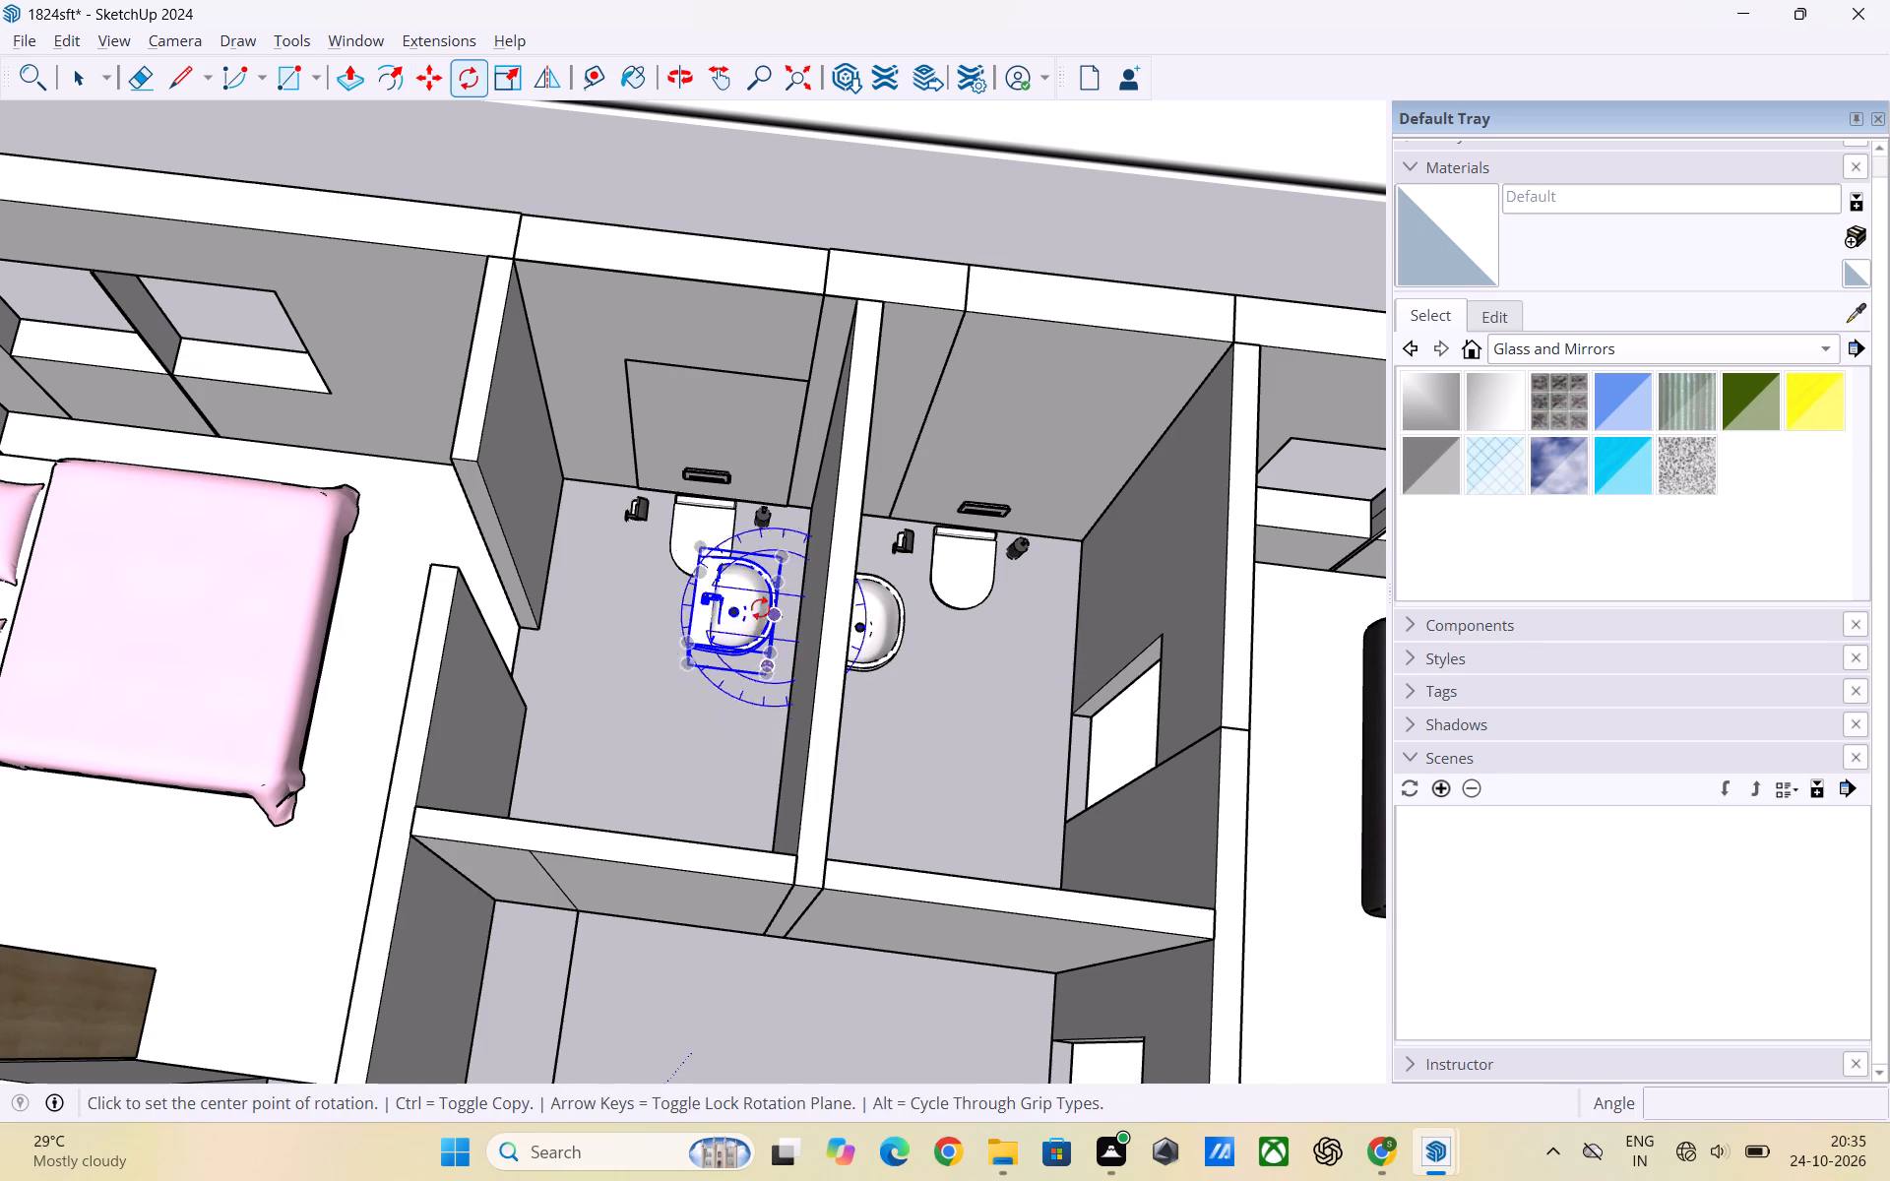
pyautogui.click(694, 545)
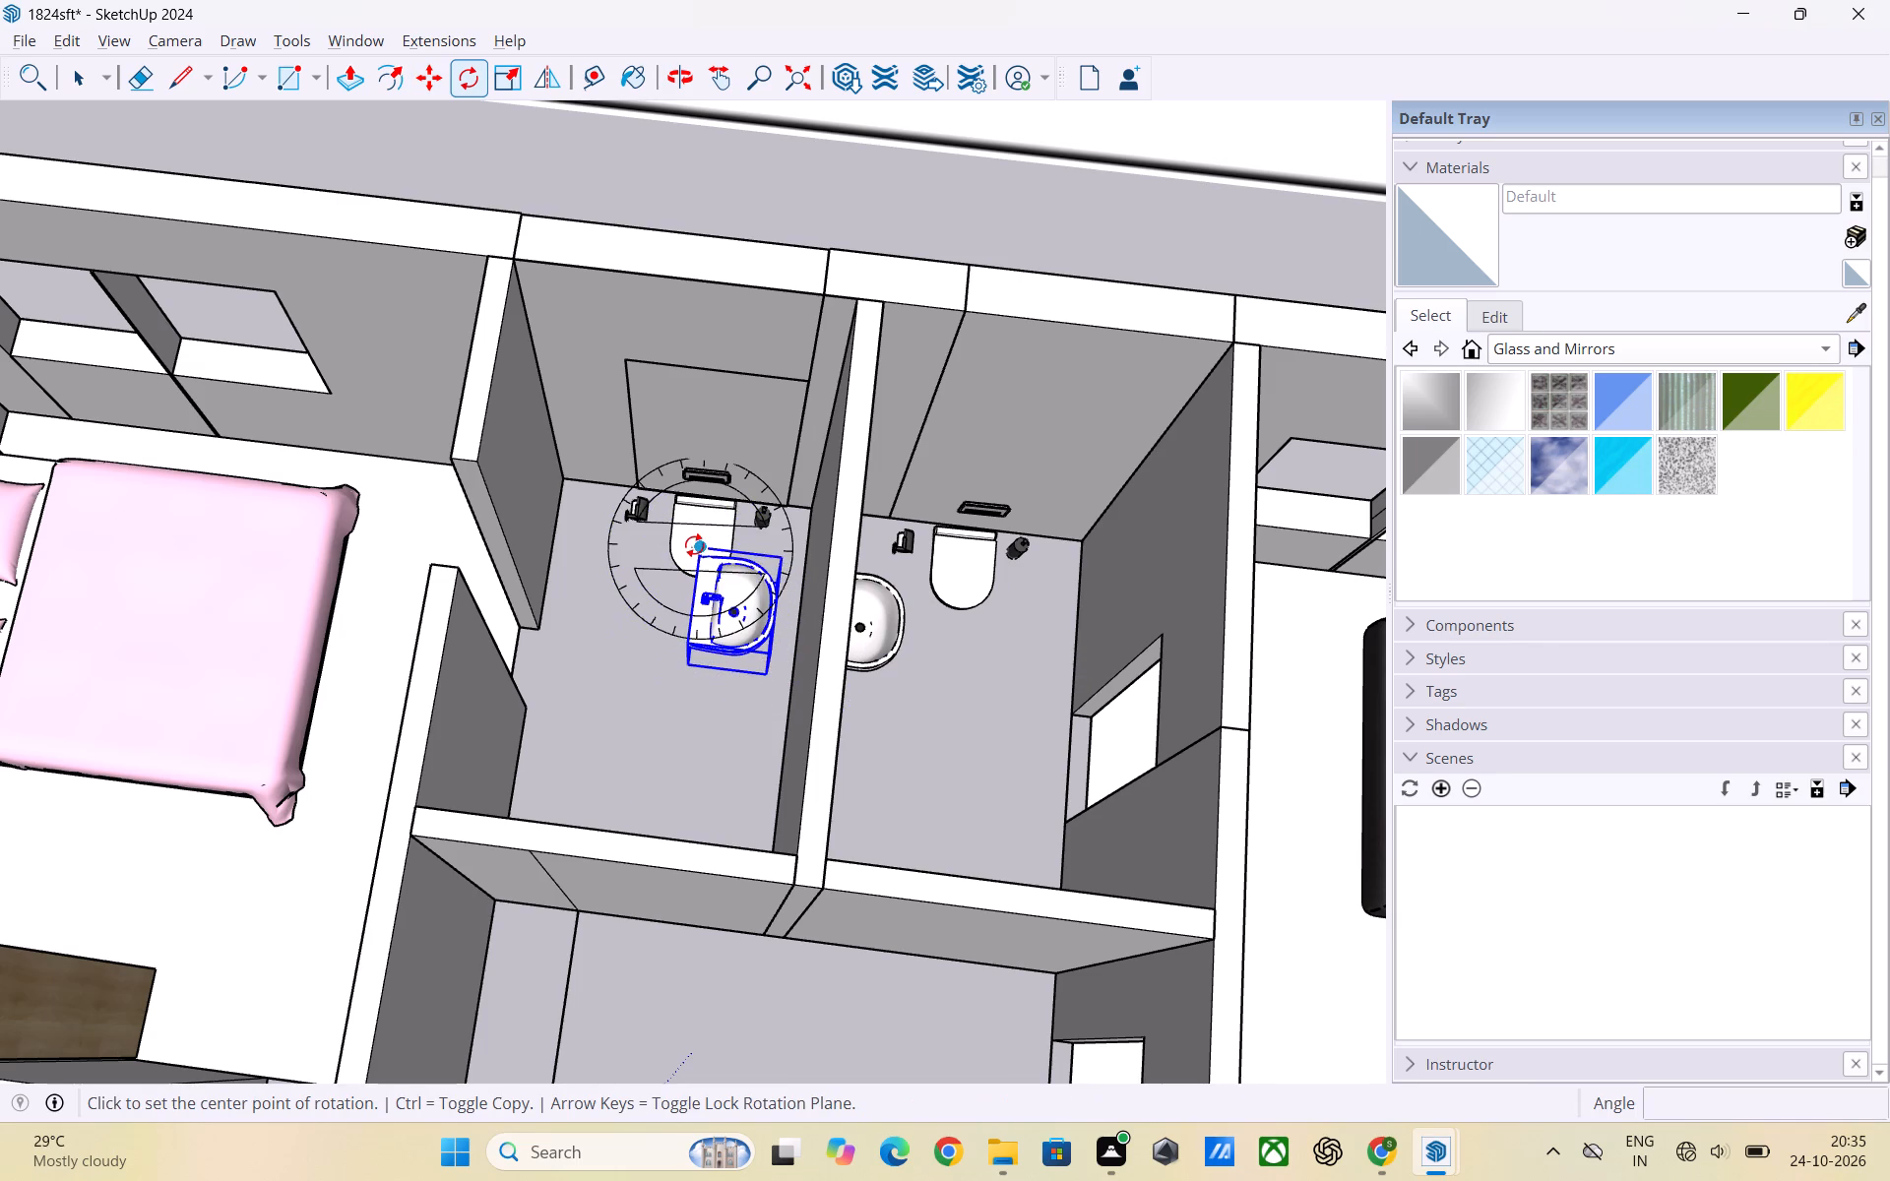
pyautogui.click(684, 652)
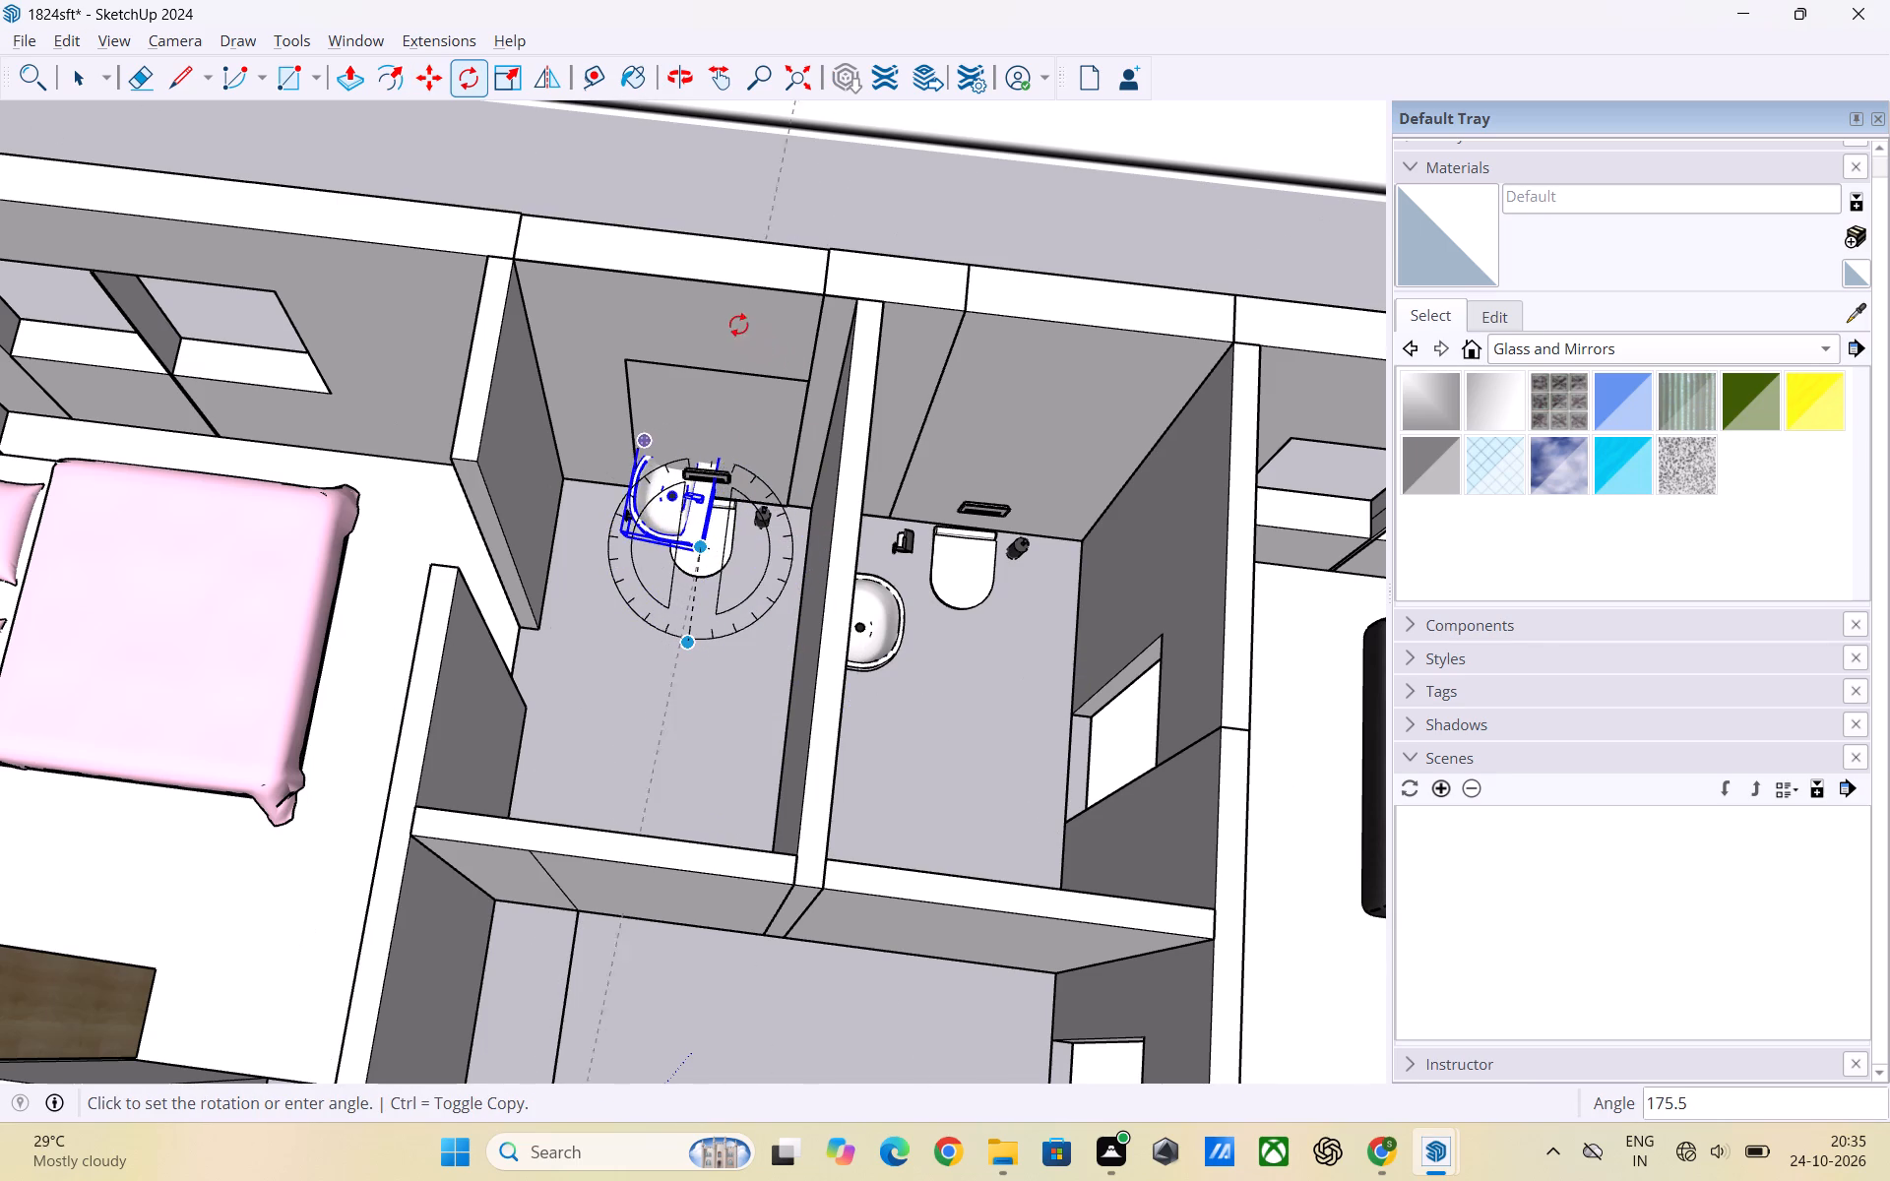
pyautogui.click(733, 302)
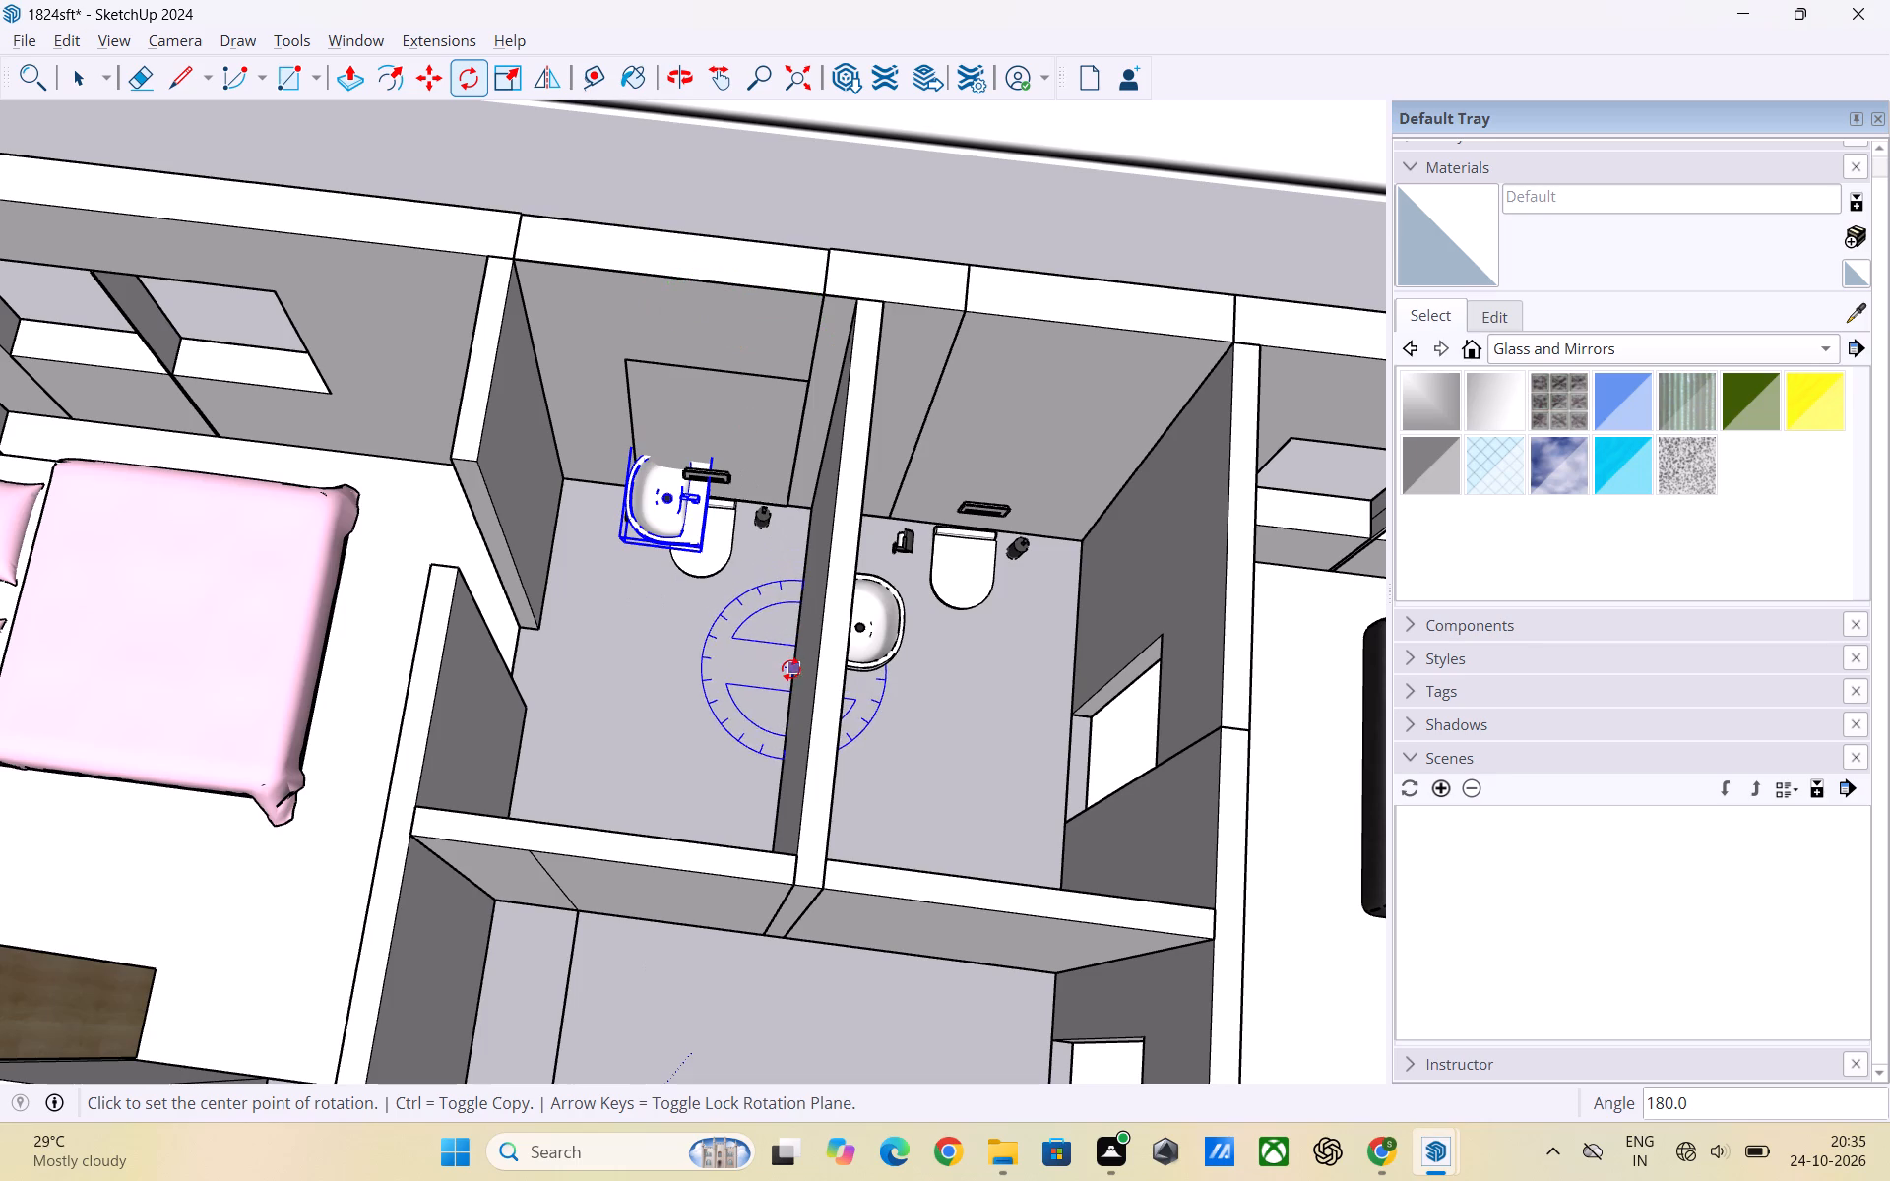
pyautogui.press('space')
# Move the rotated washbasin against the partition wall, in front of and beside the copied WC.
pyautogui.press('m')
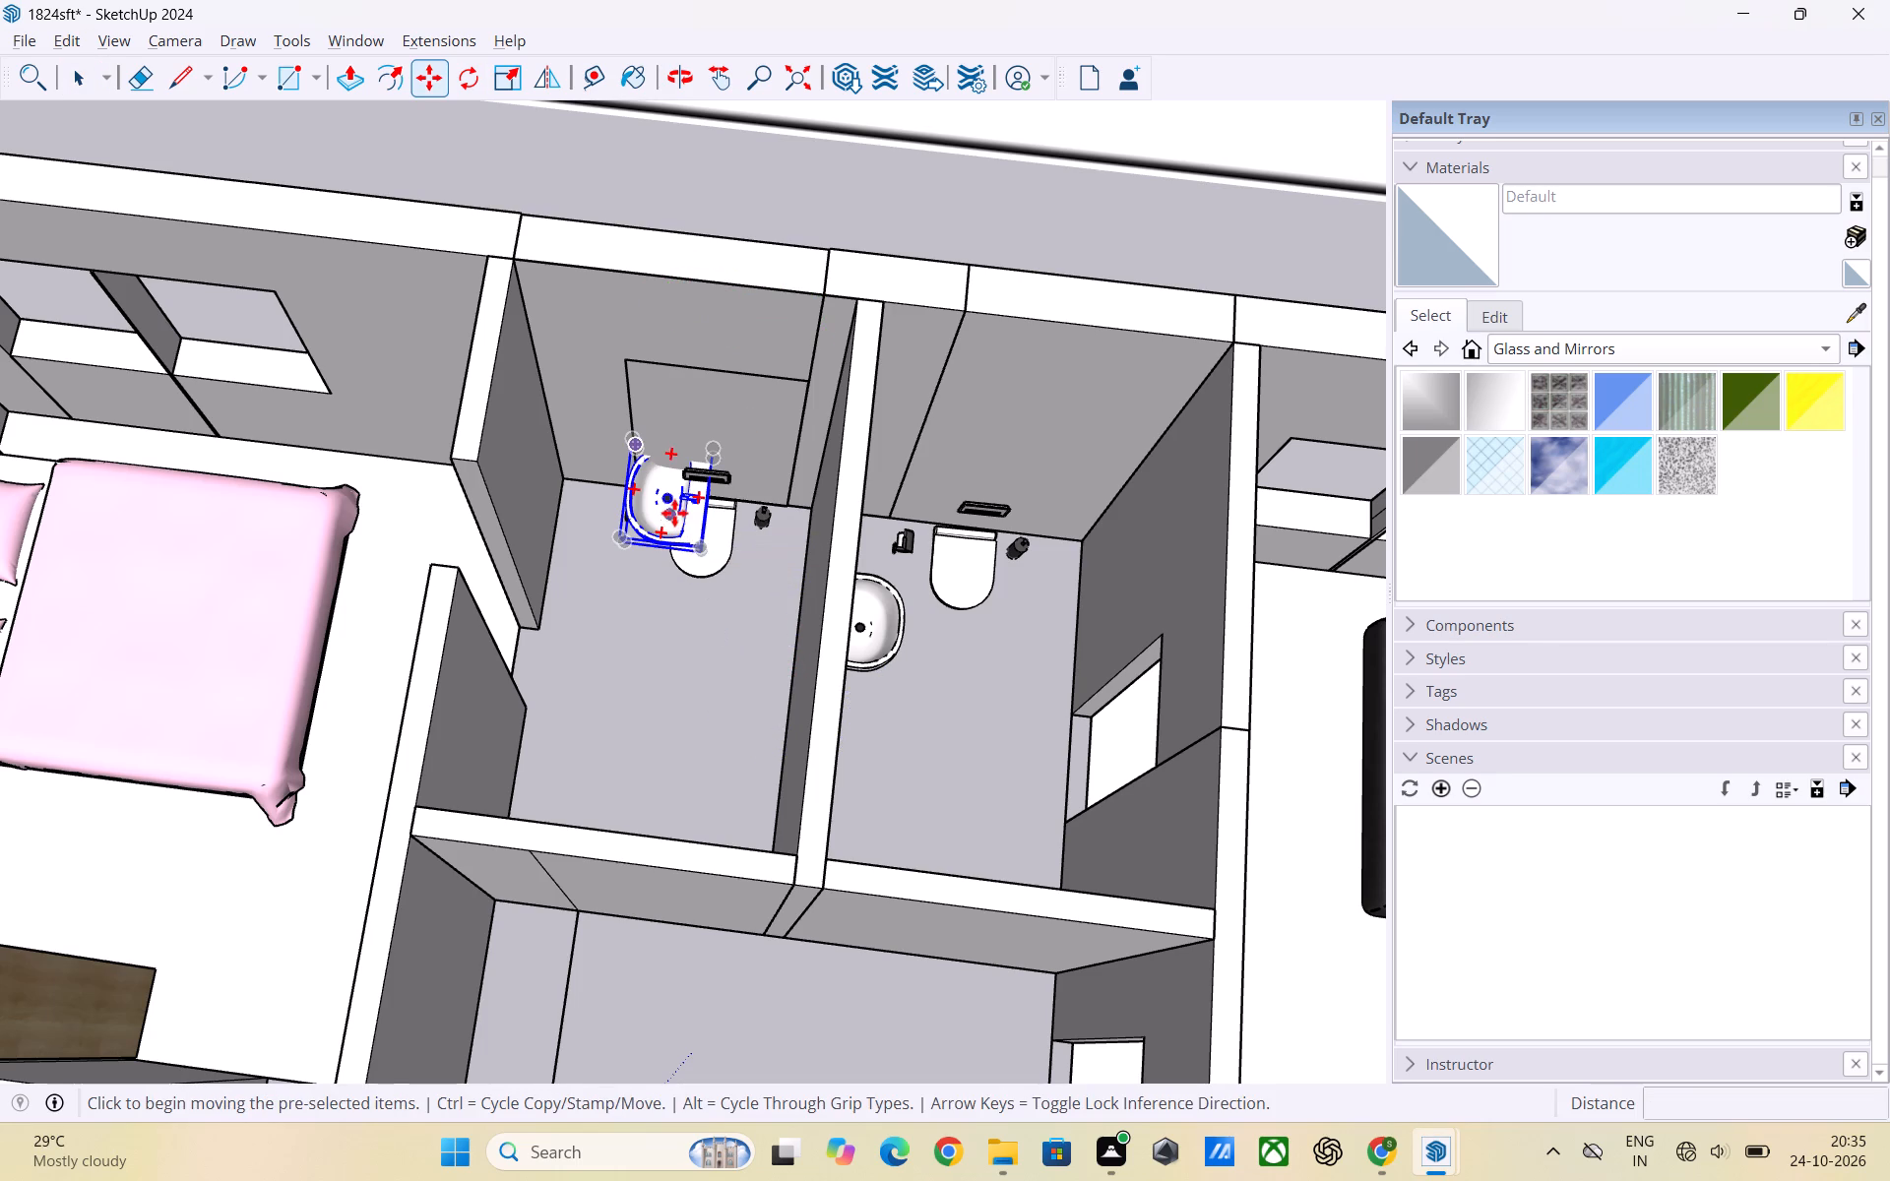
pyautogui.click(674, 512)
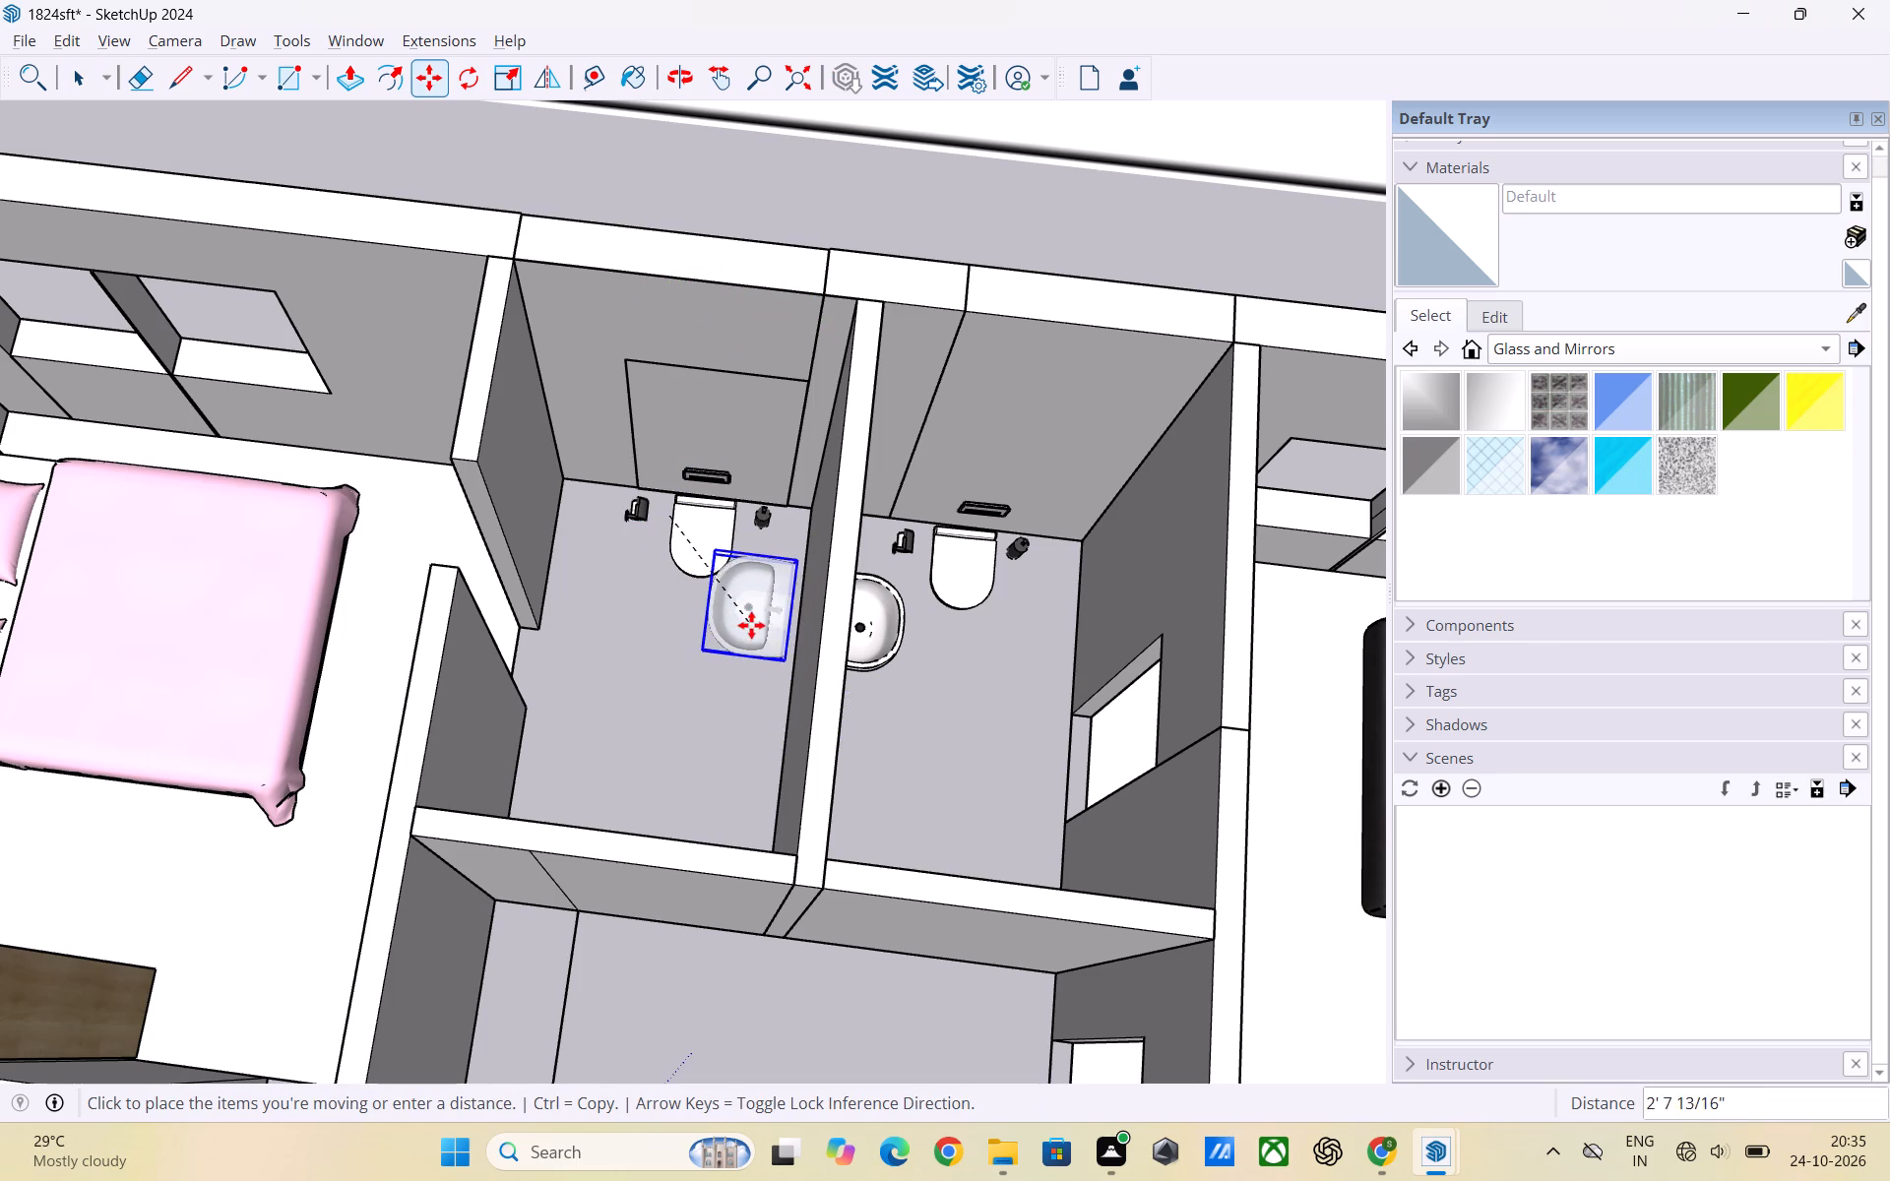
pyautogui.click(758, 638)
pyautogui.press('space')
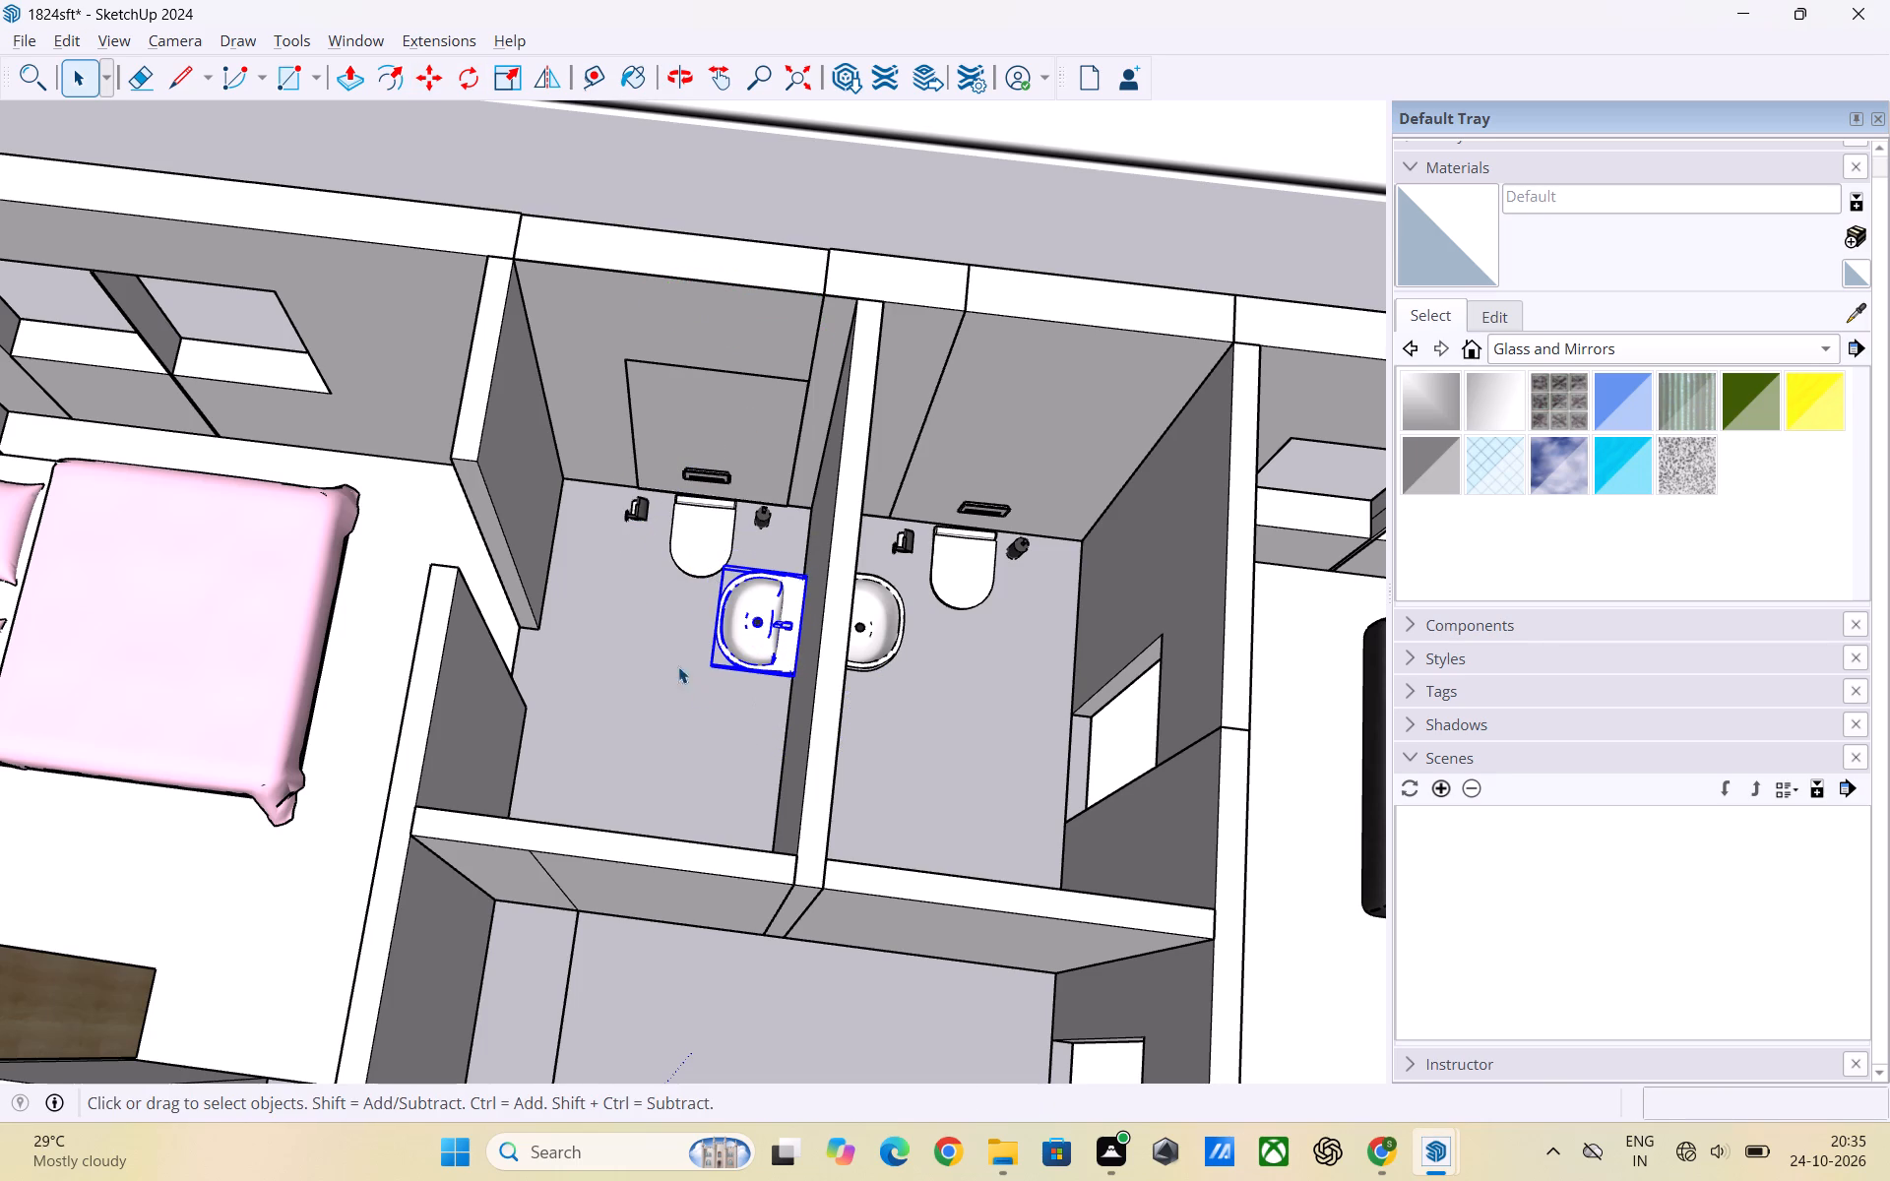
pyautogui.click(1052, 222)
# Examine the copied washbasin's placement against the partition wall from closer up.
pyautogui.scroll(-5, 759, 461)
pyautogui.moveTo(810, 614); pyautogui.dragTo(818, 610, button='middle')
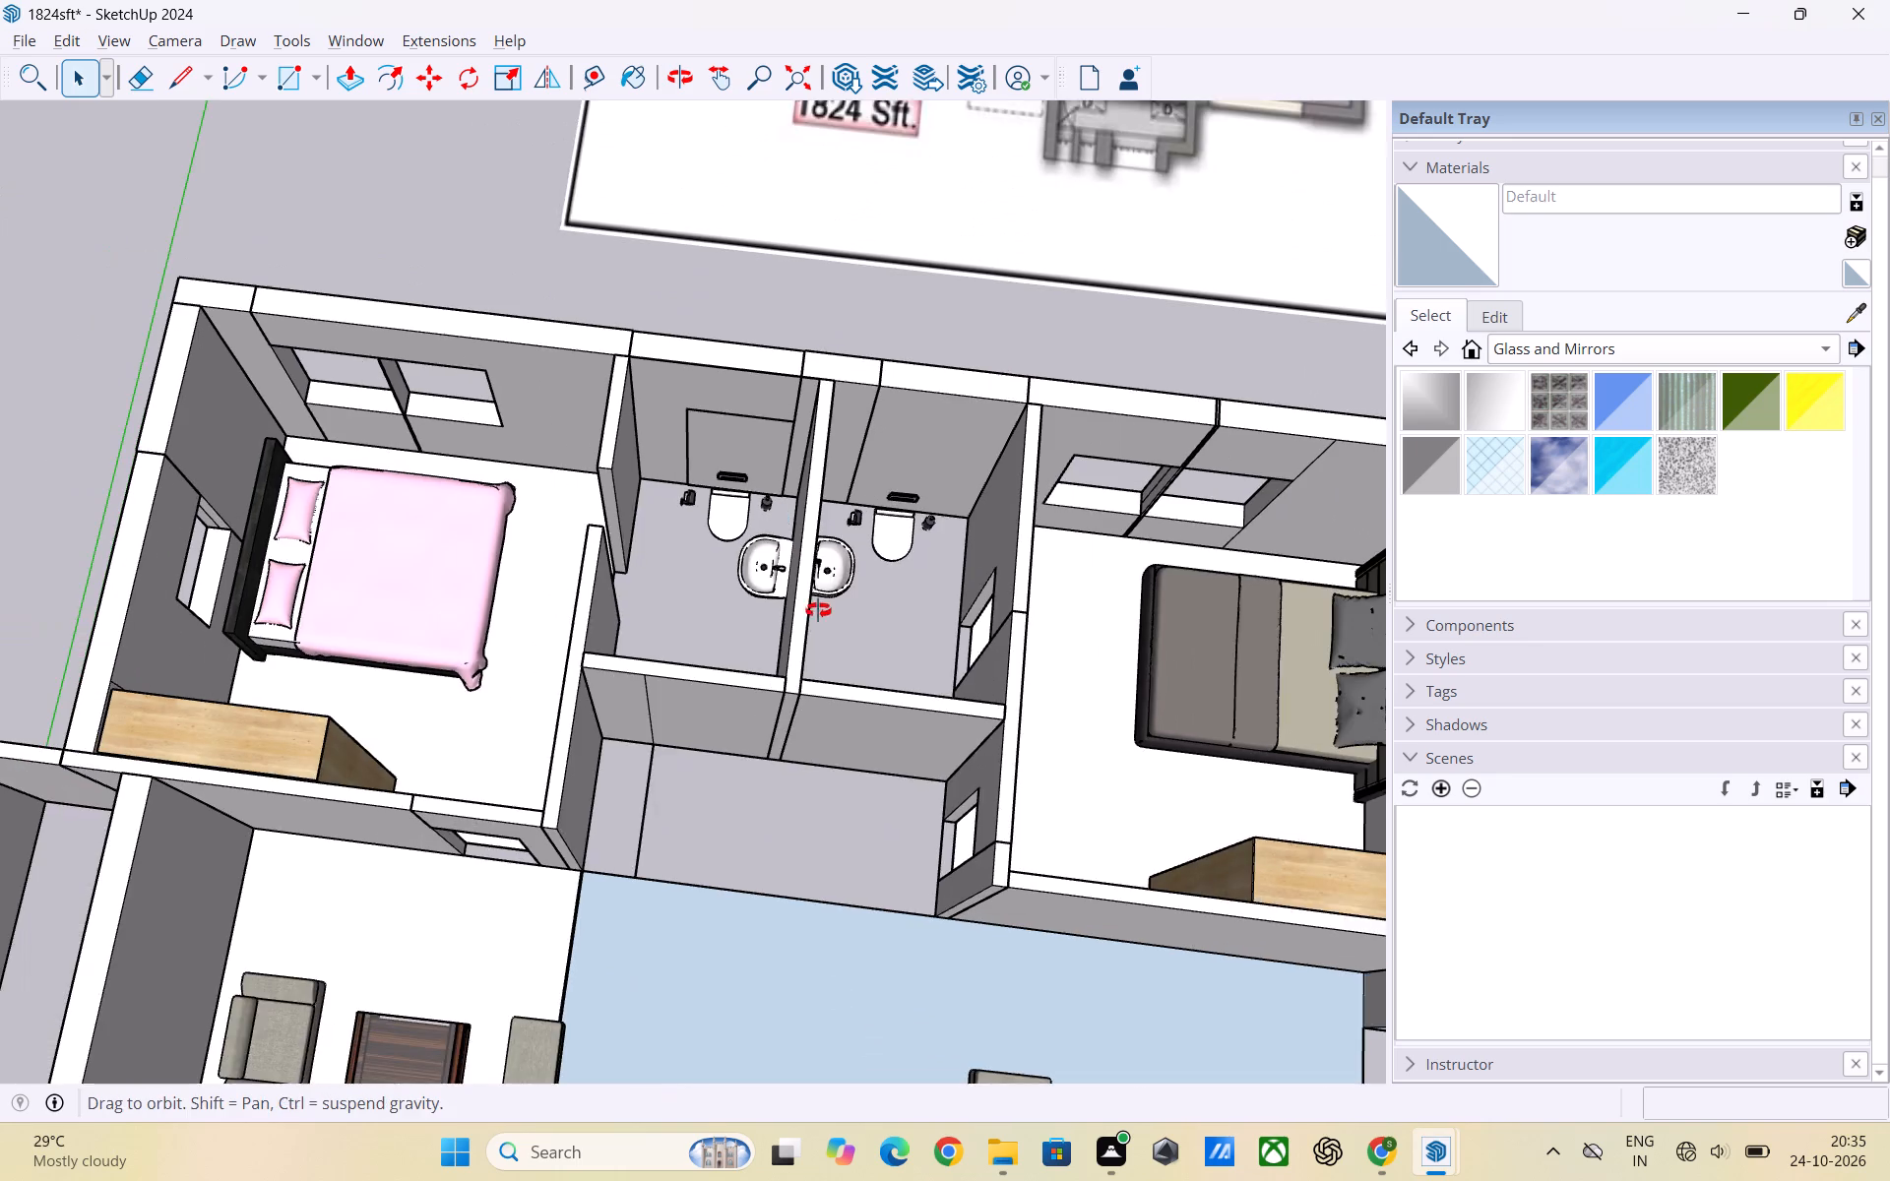
pyautogui.moveTo(818, 610); pyautogui.dragTo(886, 460, button='middle')
pyautogui.scroll(3, 794, 533)
pyautogui.moveTo(787, 542); pyautogui.dragTo(787, 629, button='middle')
pyautogui.scroll(5, 751, 618)
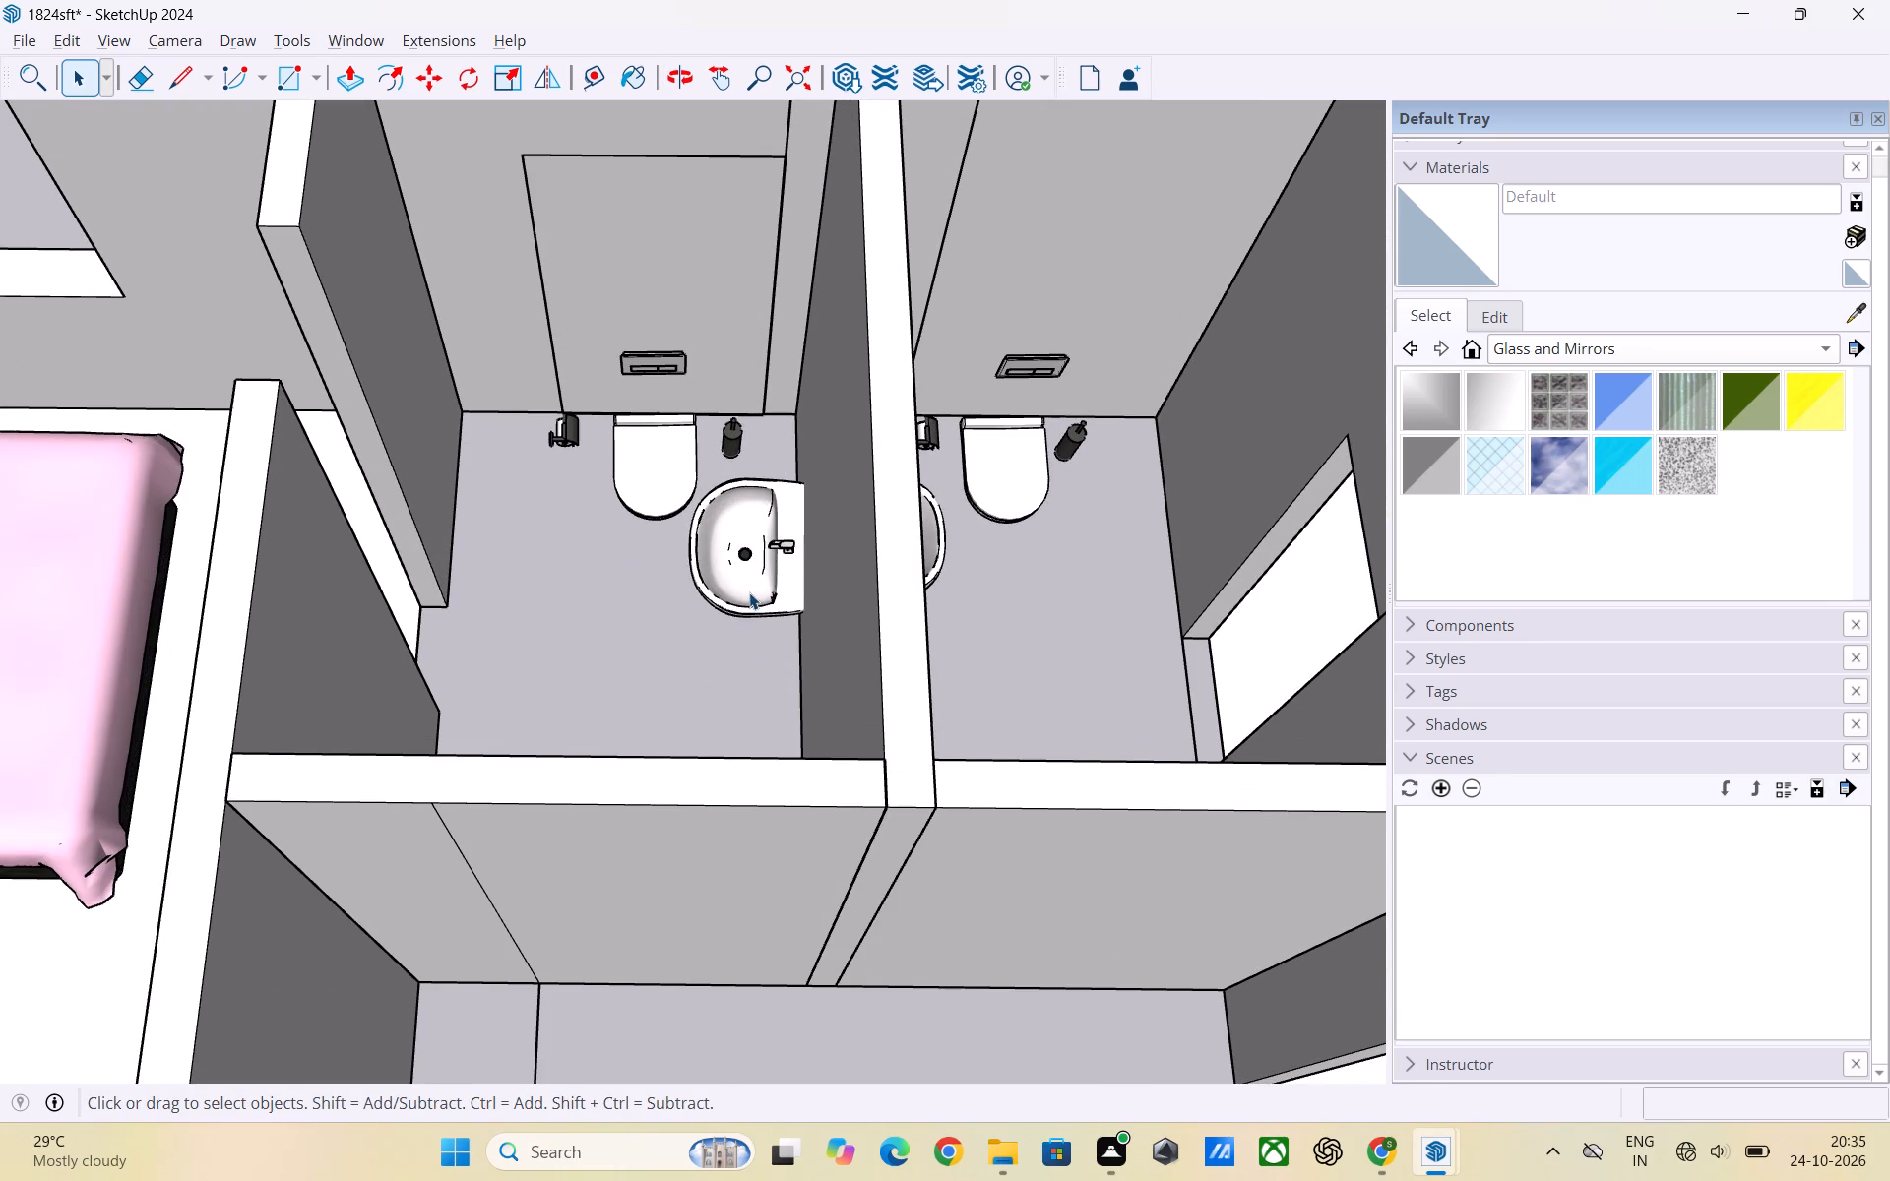
# Nudge the copied washbasin about 1/16" so it sits against the partition wall in the toilet beside the pink-bed bedroom.
pyautogui.click(749, 592)
pyautogui.press('m')
pyautogui.click(769, 581)
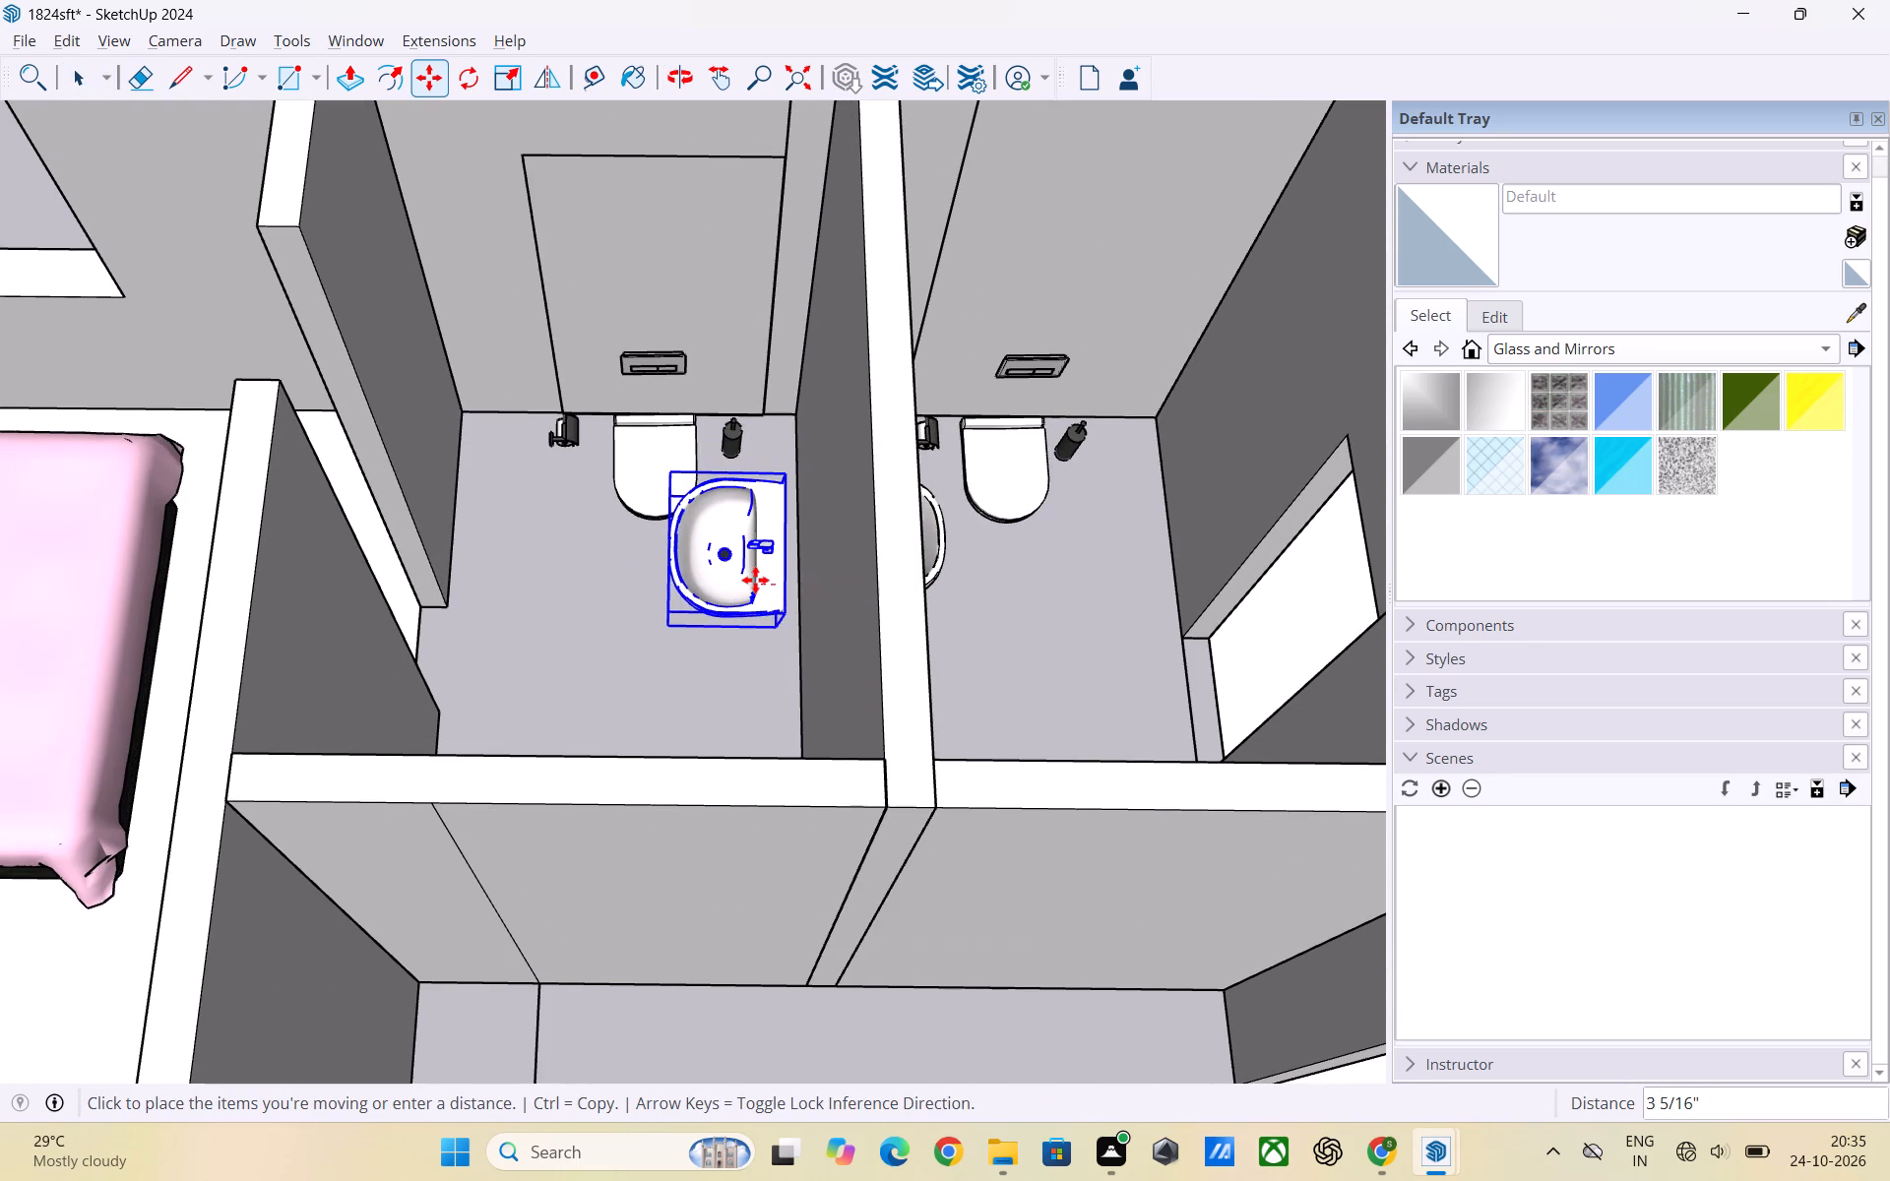
pyautogui.scroll(2, 755, 580)
pyautogui.moveTo(755, 580); pyautogui.dragTo(573, 592, button='middle')
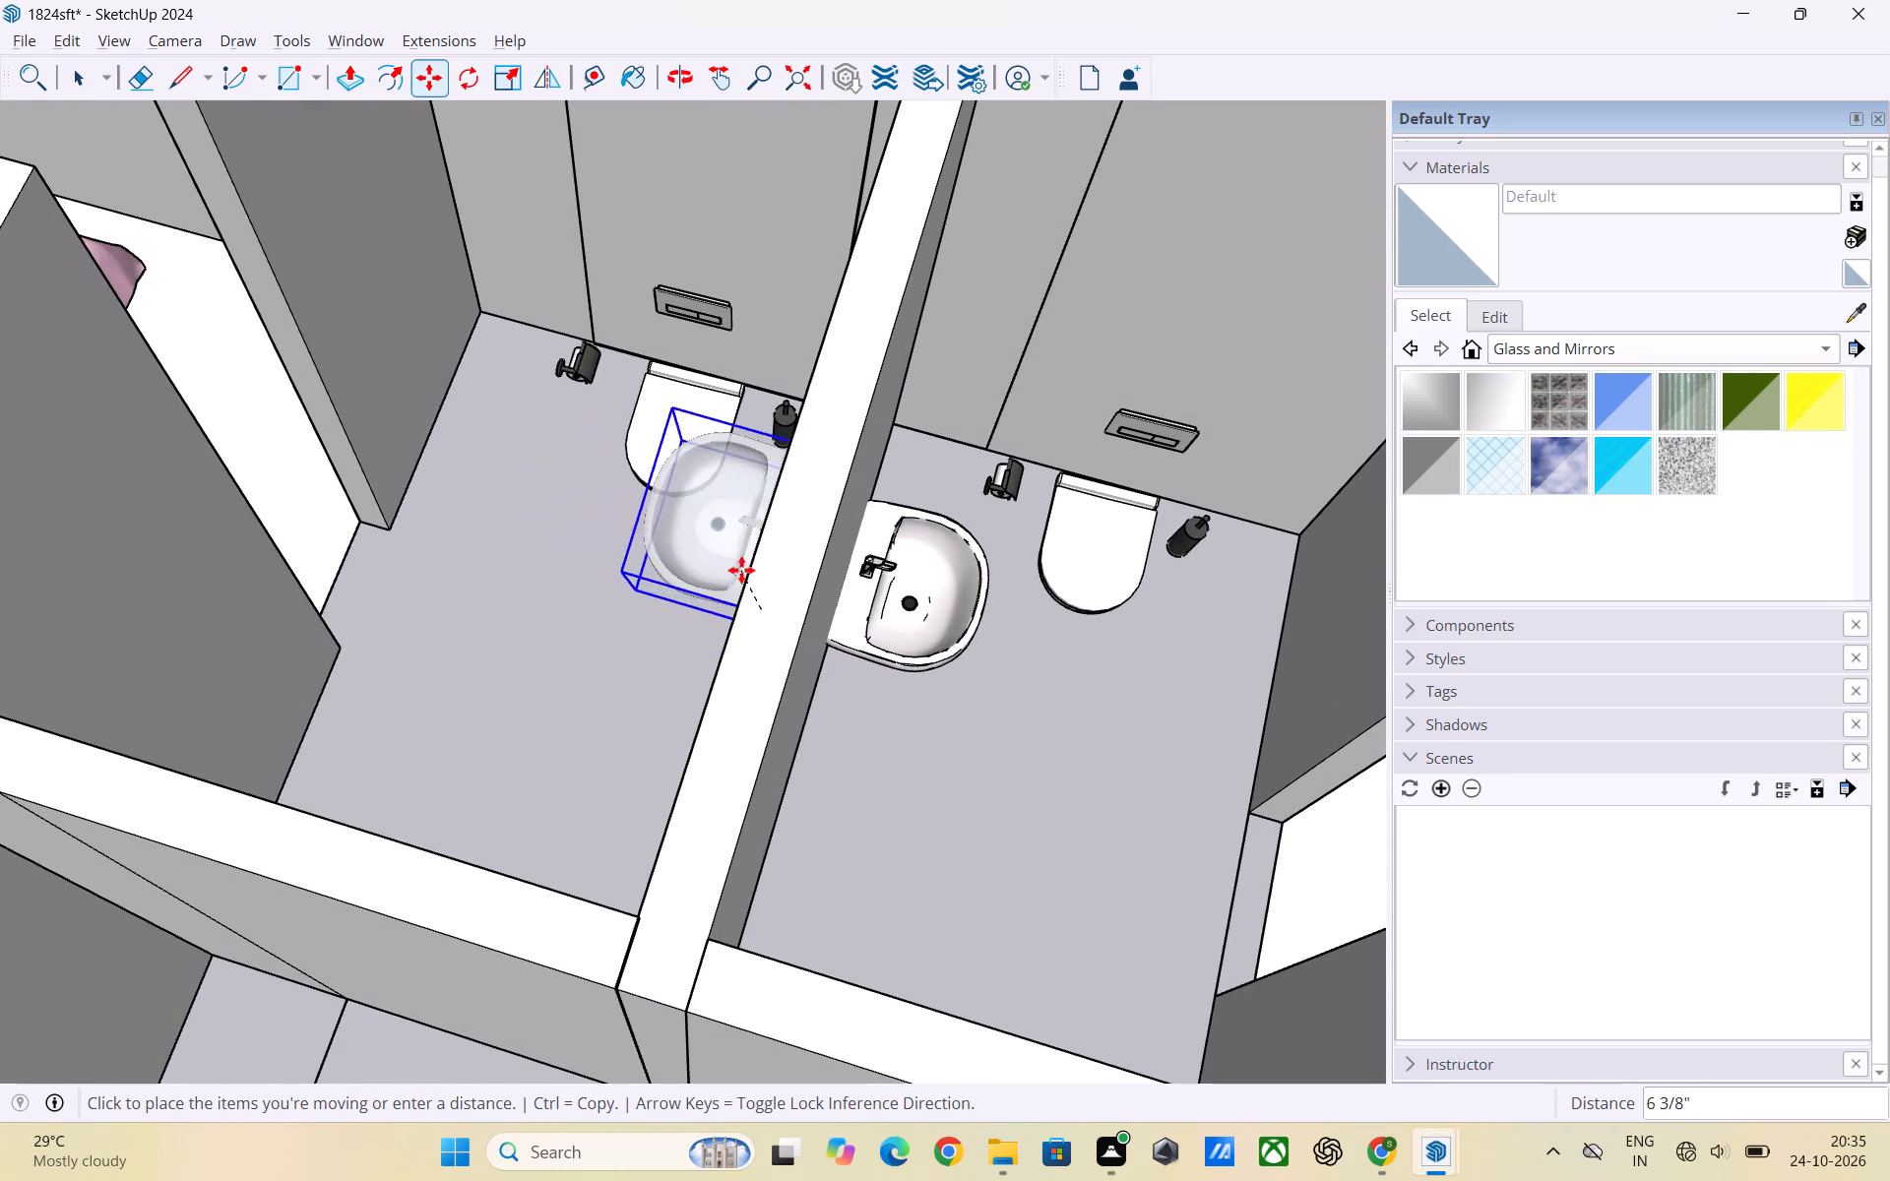
pyautogui.scroll(3, 642, 612)
pyautogui.moveTo(675, 616); pyautogui.dragTo(771, 636, button='middle')
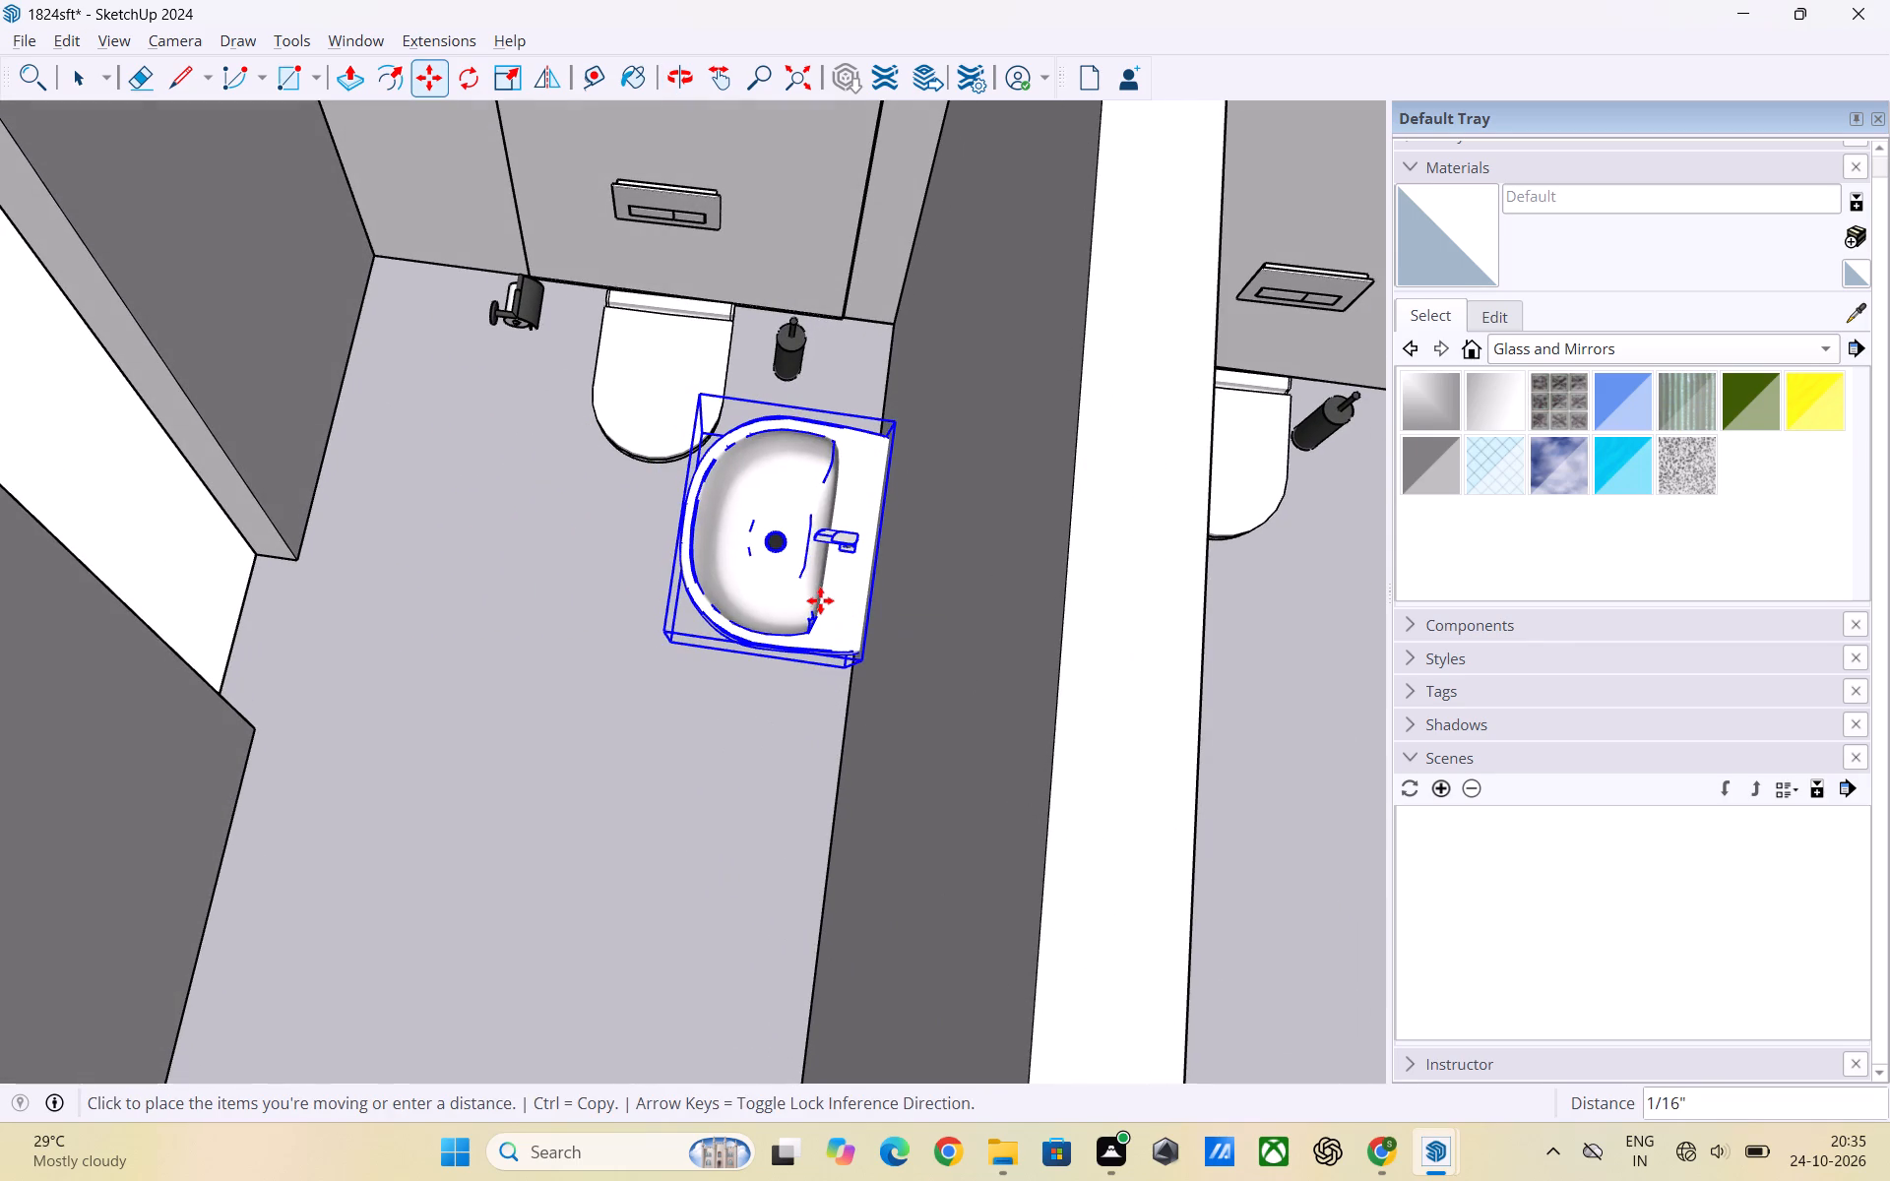
pyautogui.click(820, 600)
pyautogui.press('space')
pyautogui.scroll(2, 614, 680)
pyautogui.scroll(-8, 619, 646)
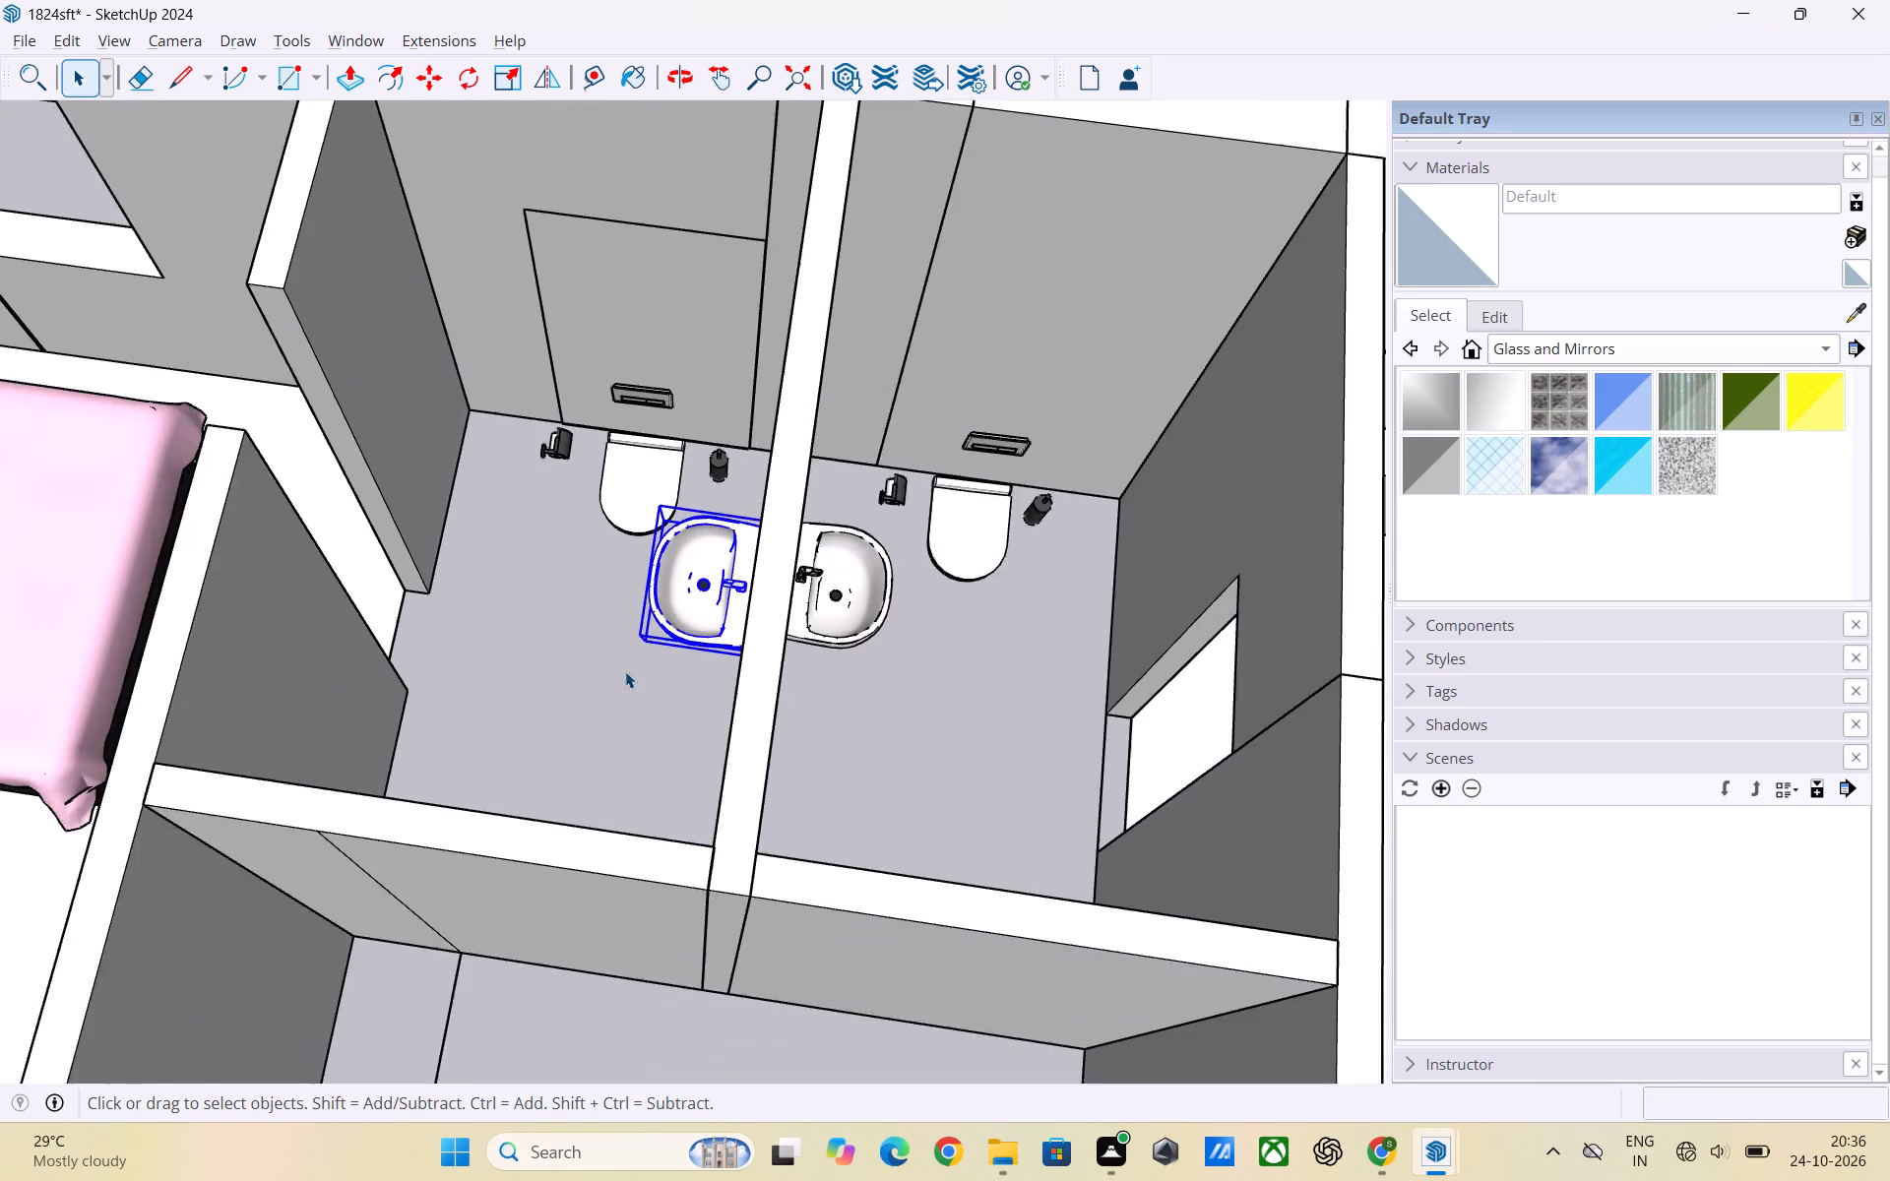
pyautogui.scroll(-3, 625, 671)
pyautogui.click(1150, 168)
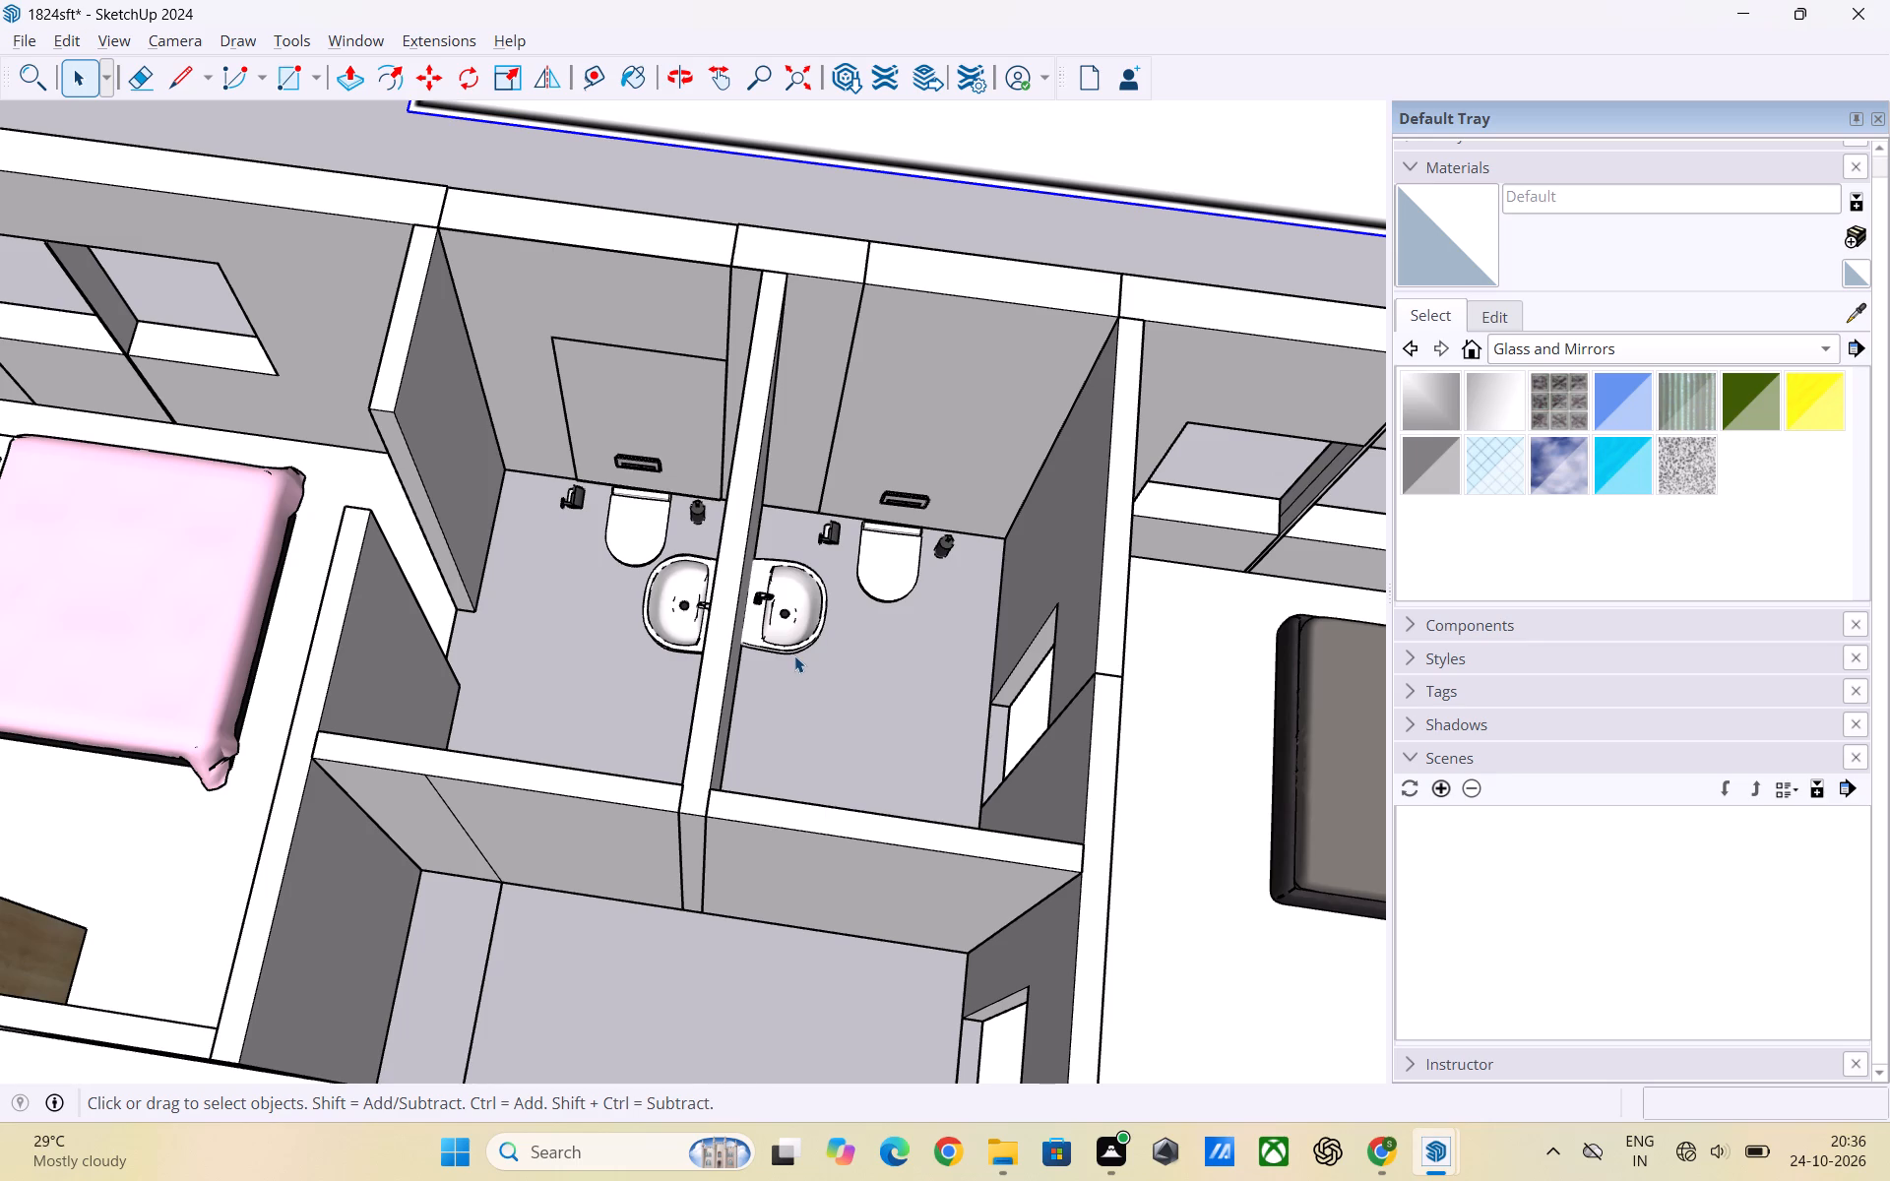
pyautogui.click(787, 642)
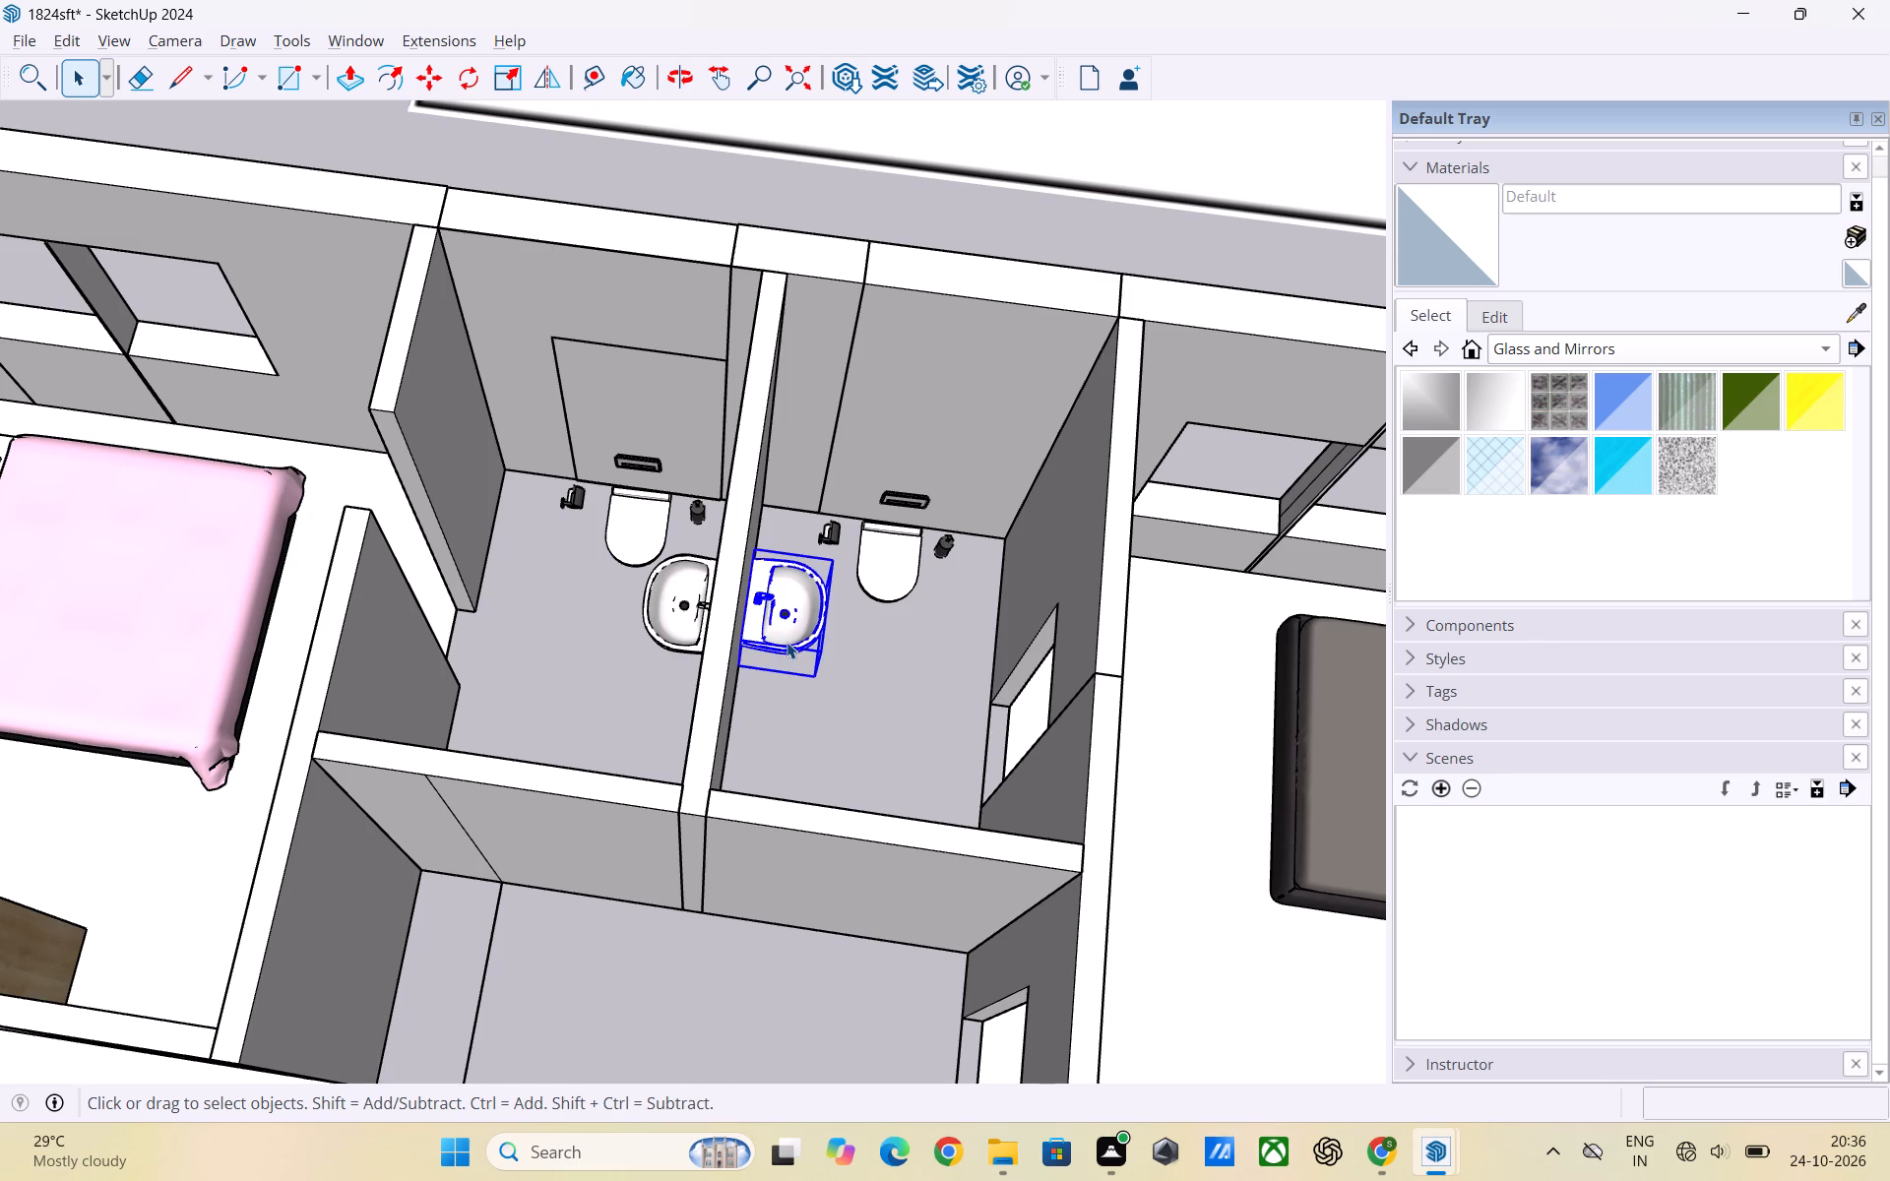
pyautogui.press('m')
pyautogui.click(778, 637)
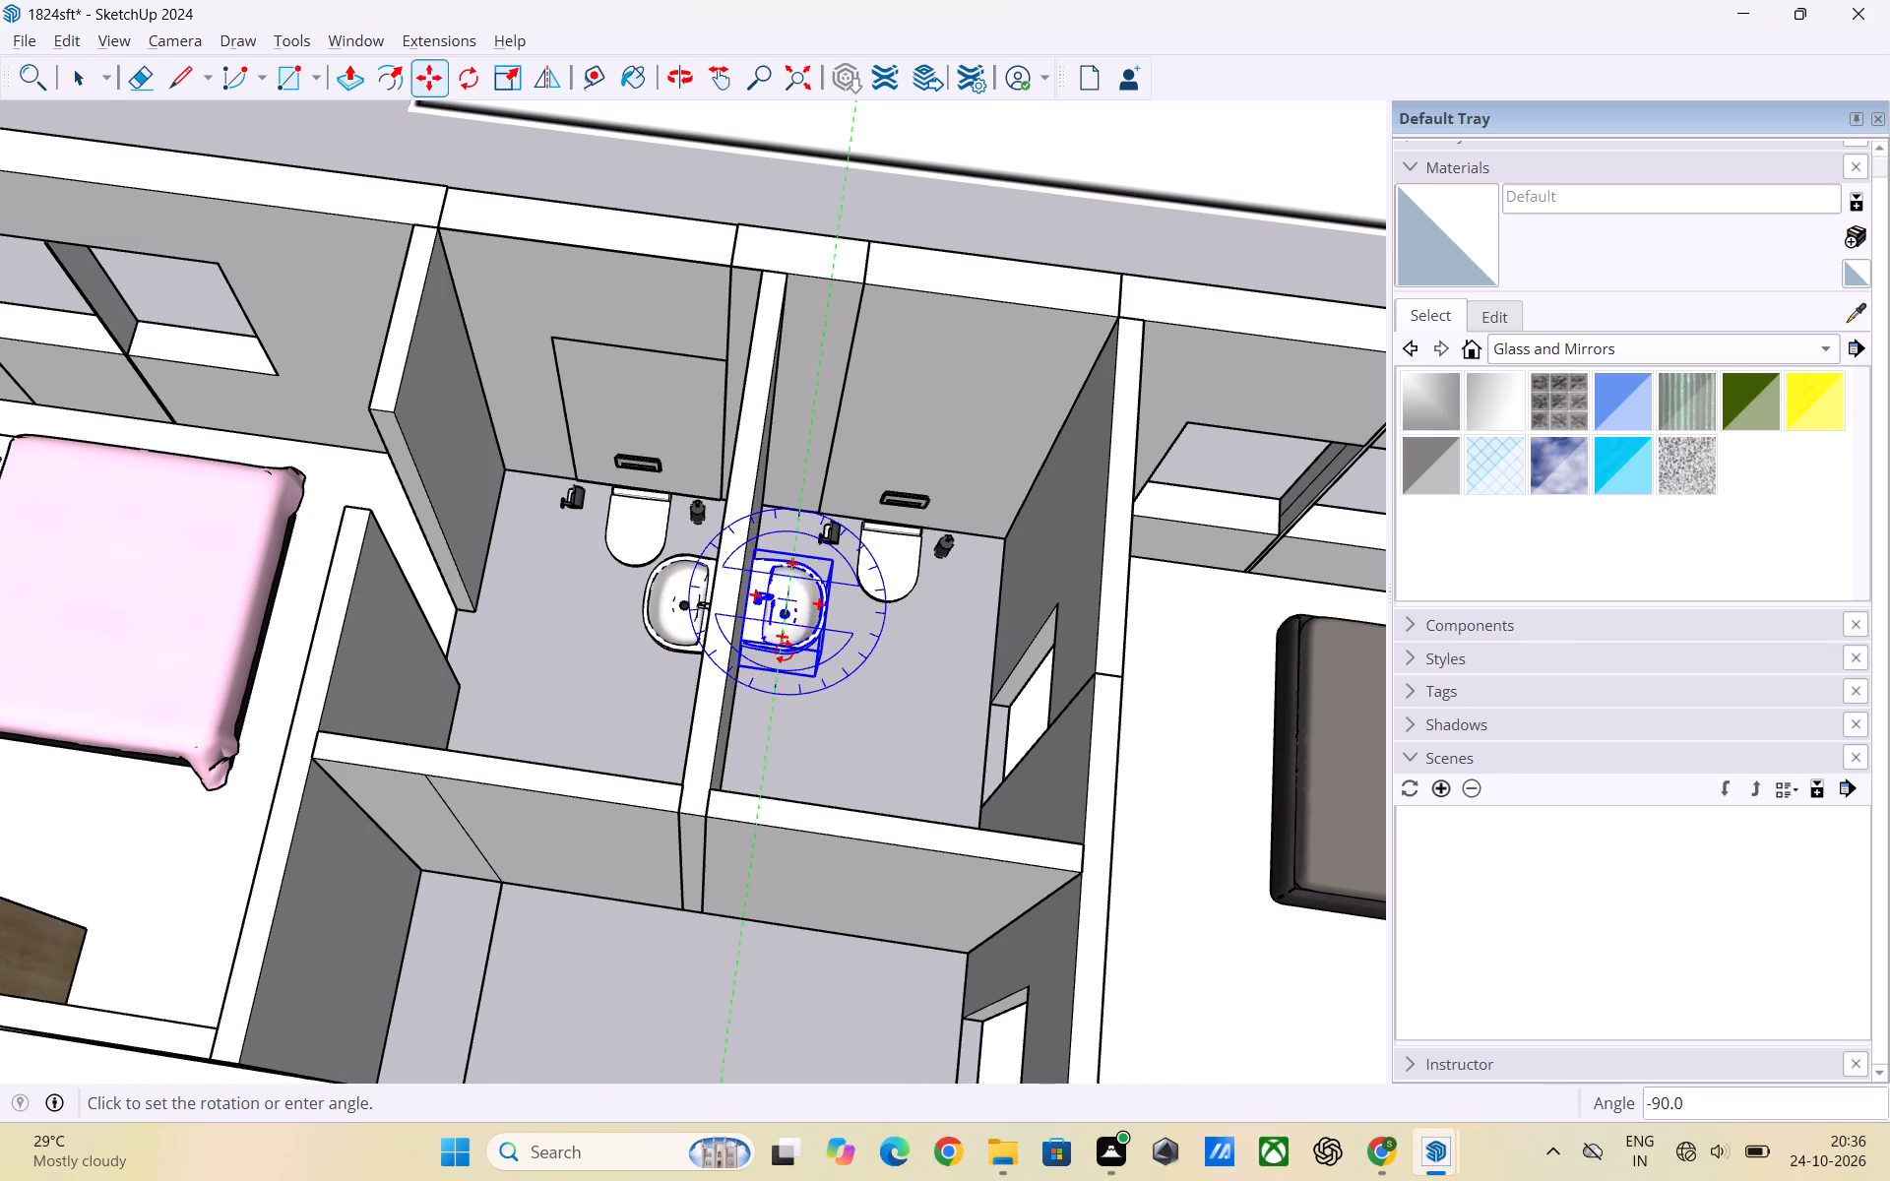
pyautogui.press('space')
# Shift the original washbasin in the neighbouring toilet about 1 3/8", keeping its tap side against the partition wall.
pyautogui.click(785, 597)
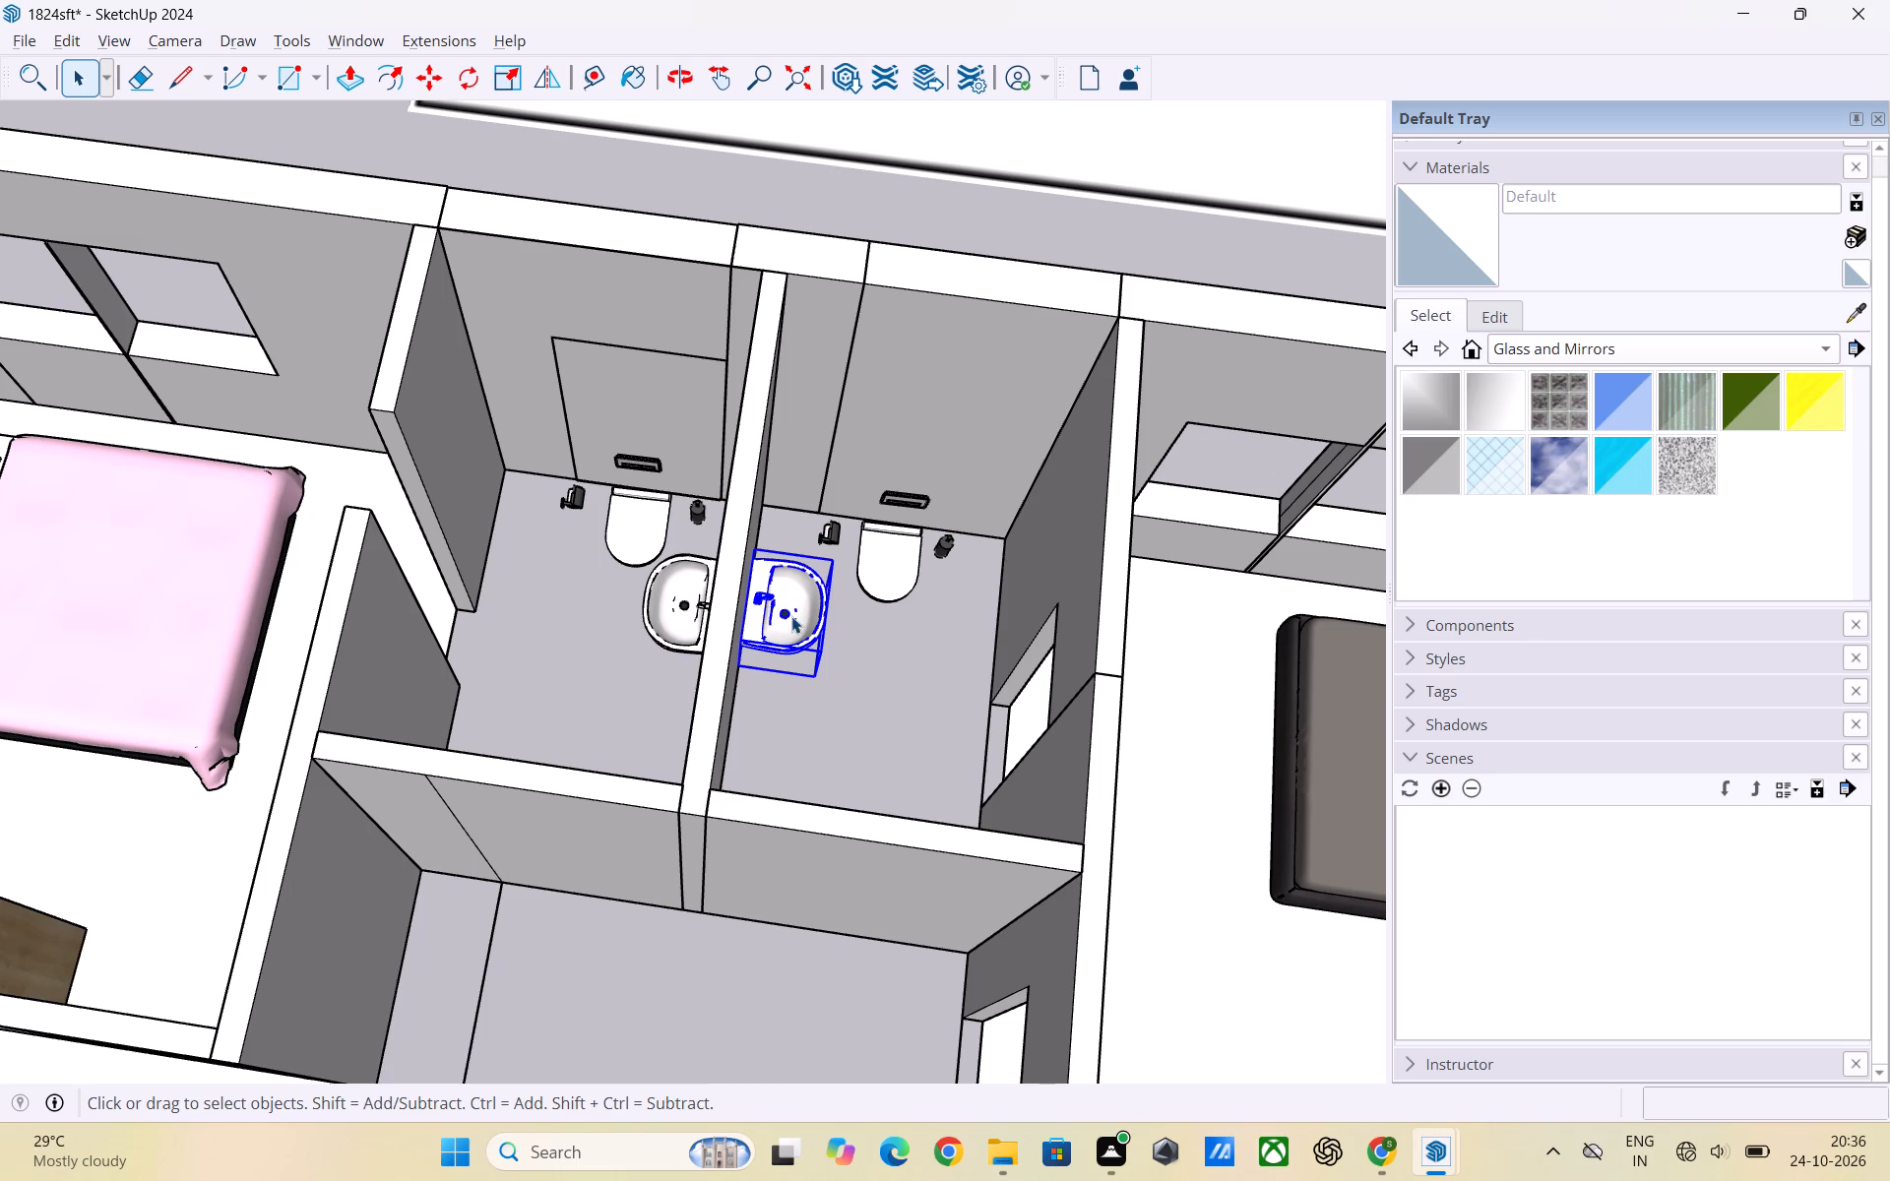
pyautogui.press('m')
pyautogui.click(781, 603)
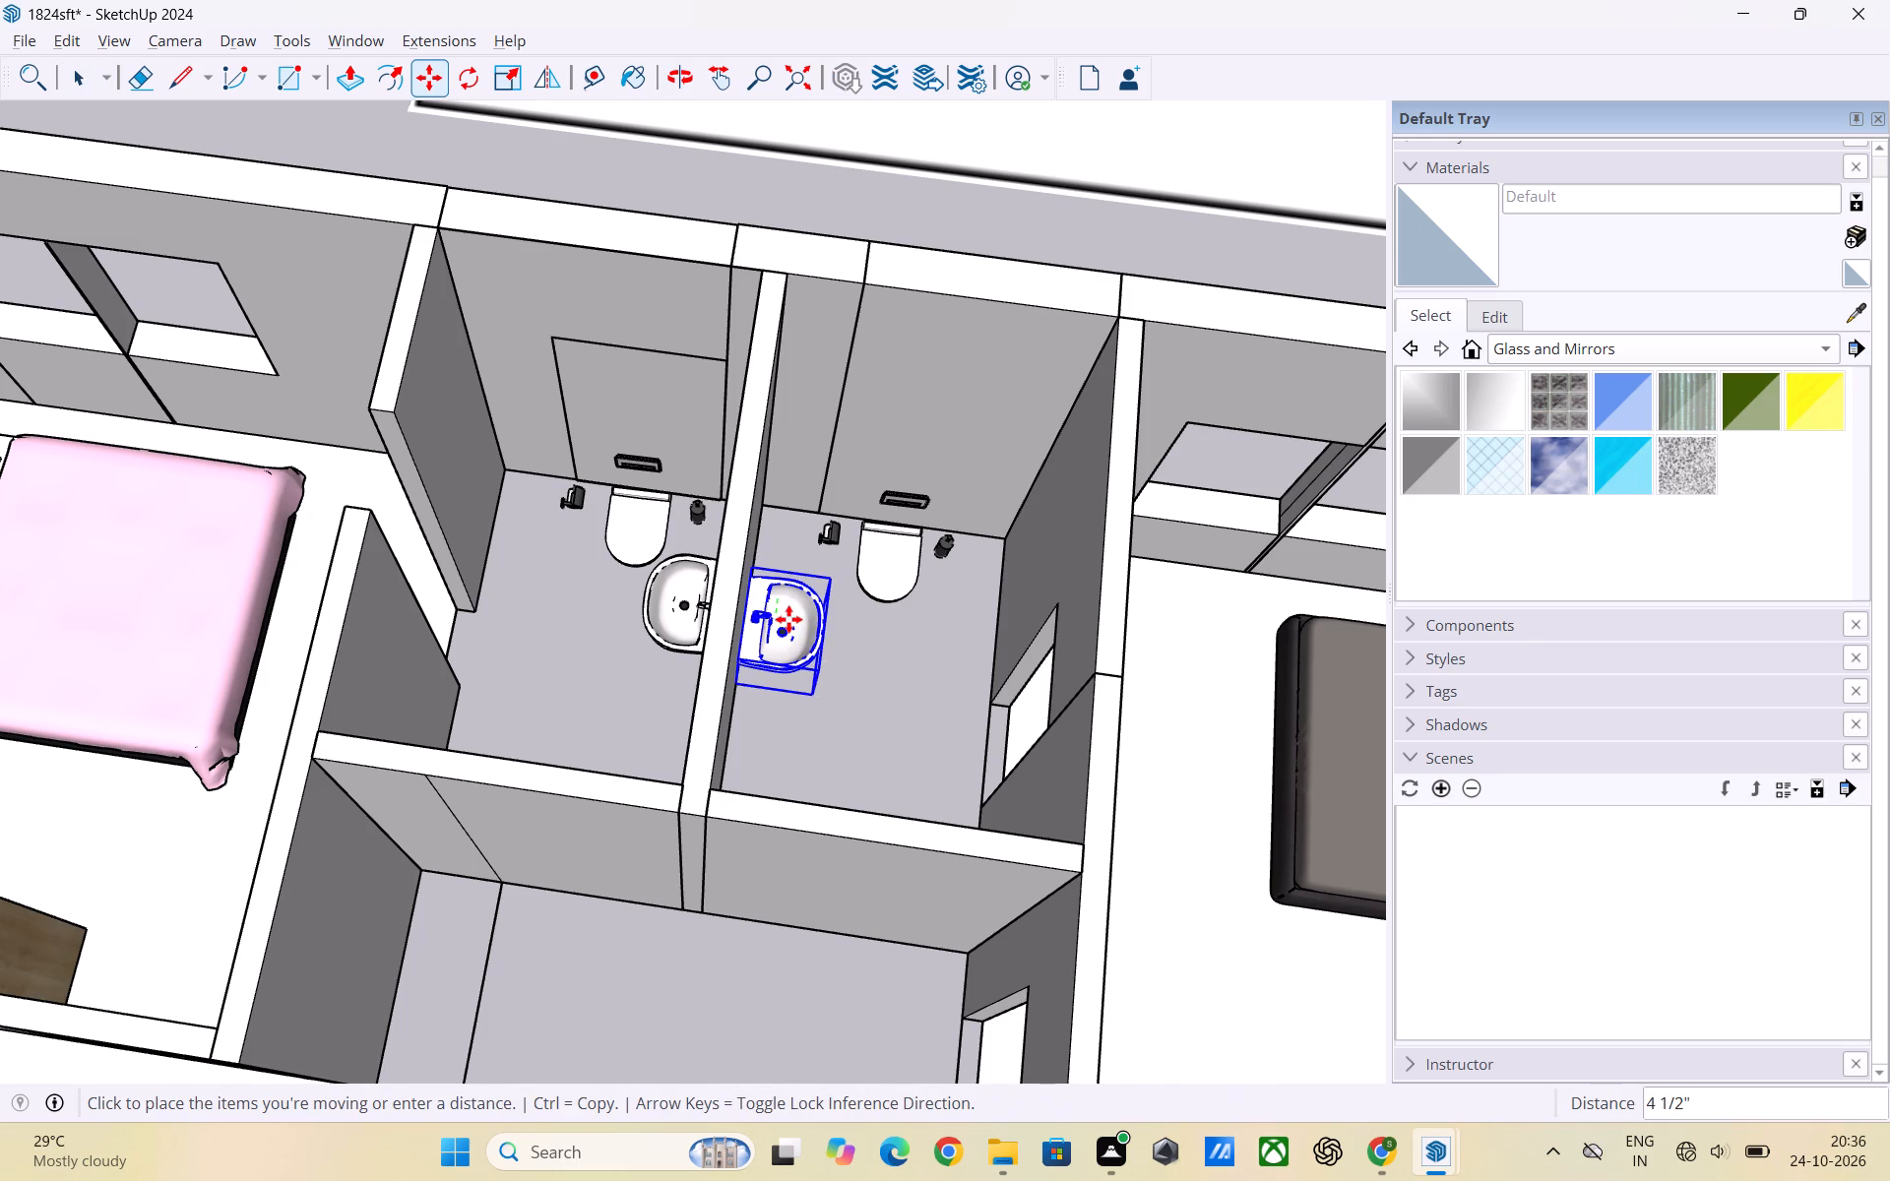
pyautogui.scroll(10, 781, 618)
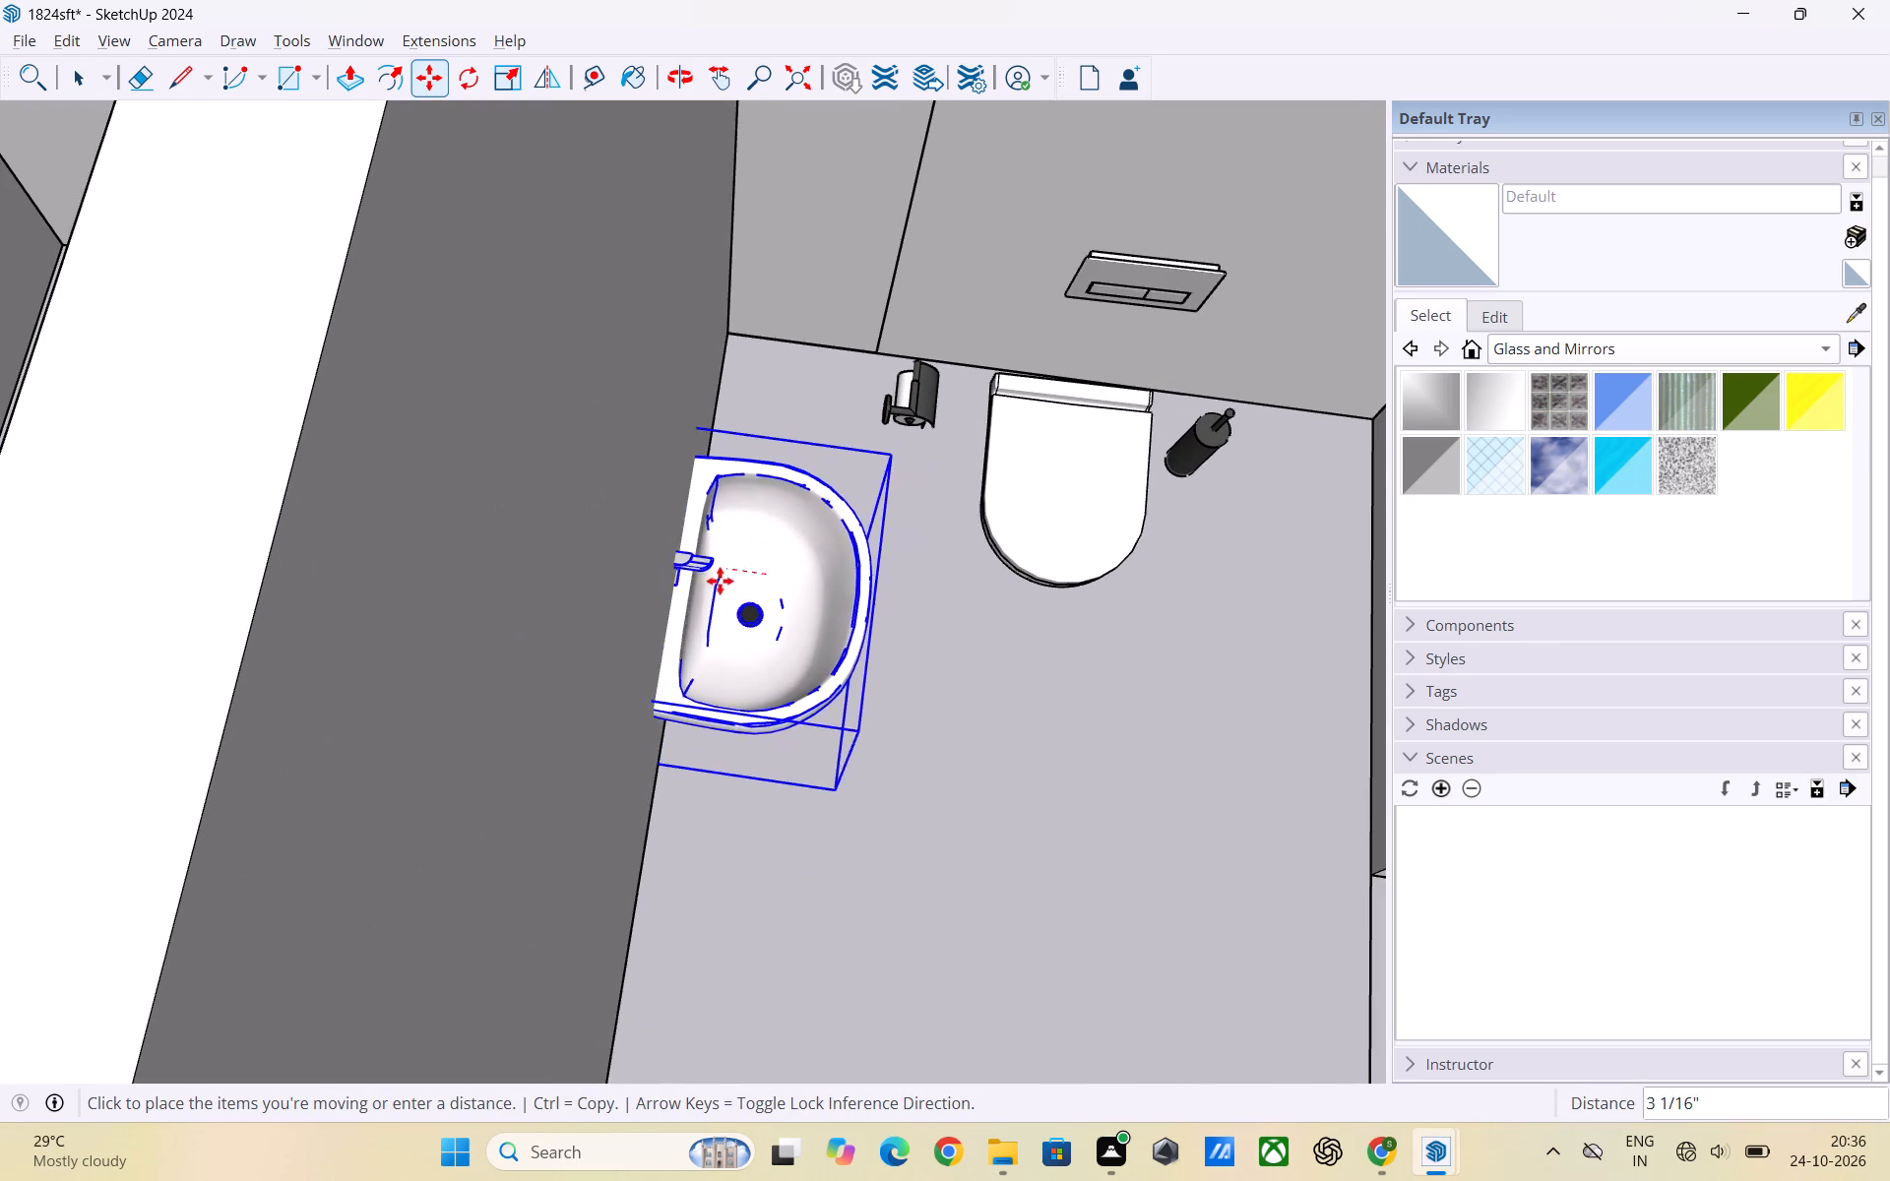
pyautogui.scroll(3, 766, 587)
pyautogui.scroll(-5, 775, 582)
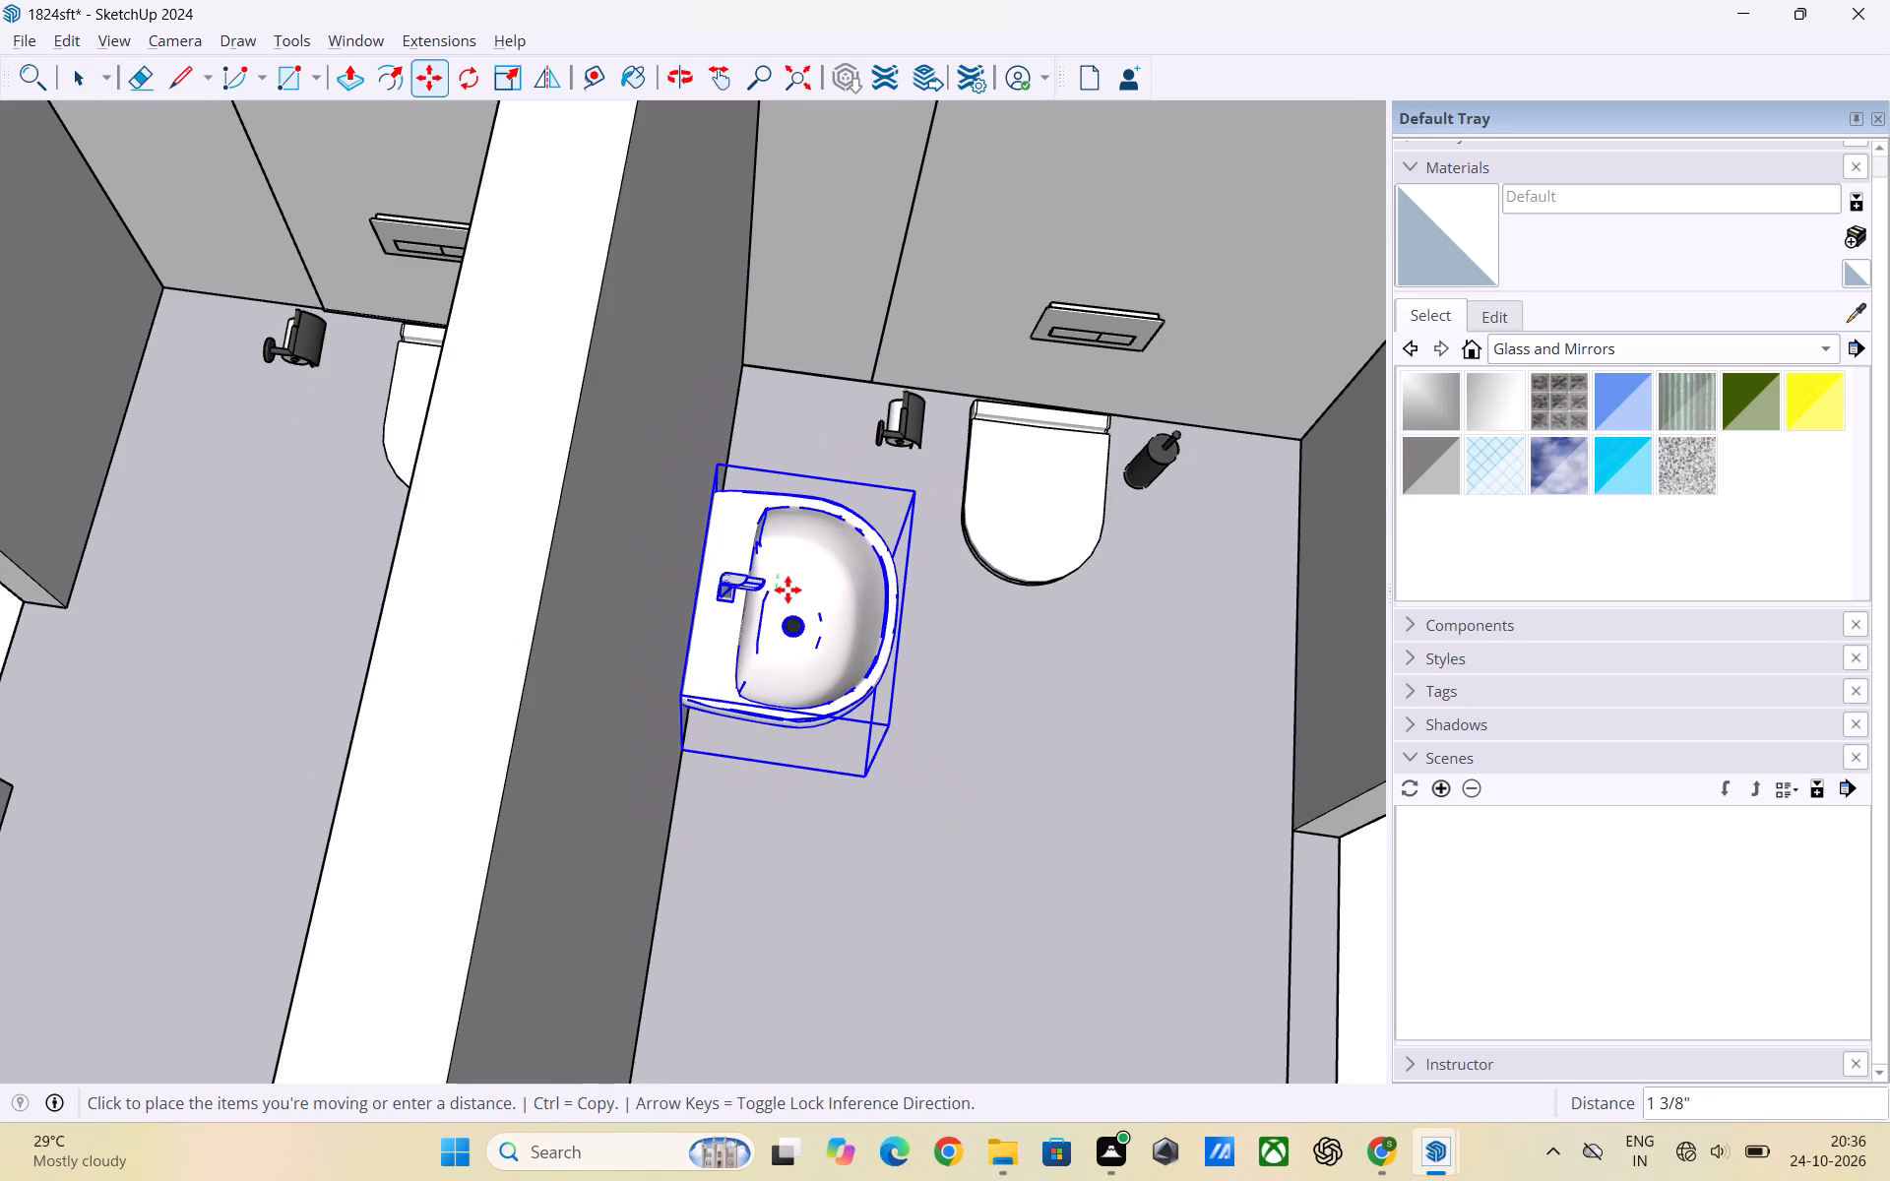
pyautogui.click(787, 590)
pyautogui.press('space')
pyautogui.click(997, 675)
# Examine the washbasin placement in both upper toilets and the whole apartment against the reference floor plan.
pyautogui.scroll(-5, 1097, 674)
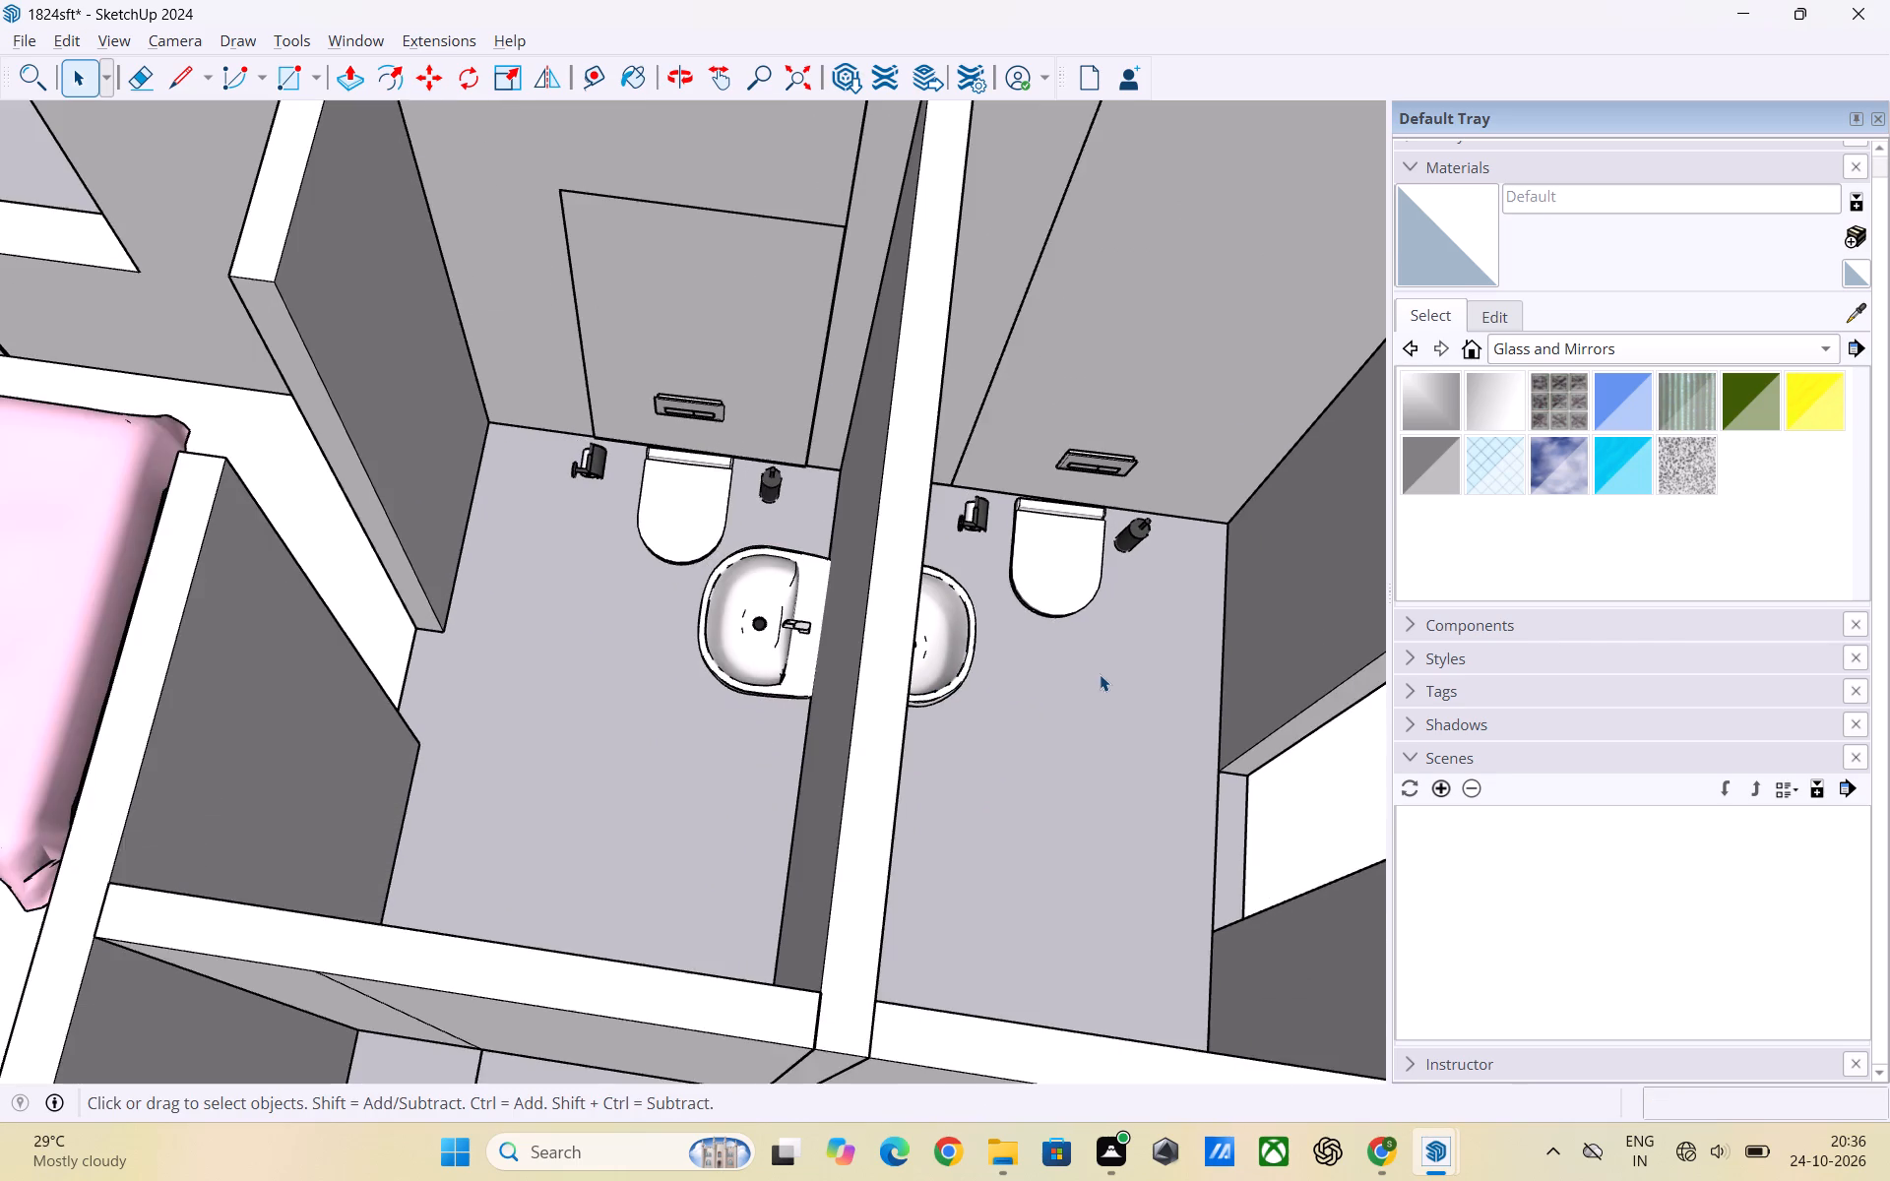
pyautogui.scroll(2, 797, 657)
pyautogui.scroll(-1, 991, 651)
pyautogui.moveTo(926, 648); pyautogui.dragTo(874, 590, button='middle')
pyautogui.scroll(-5, 888, 570)
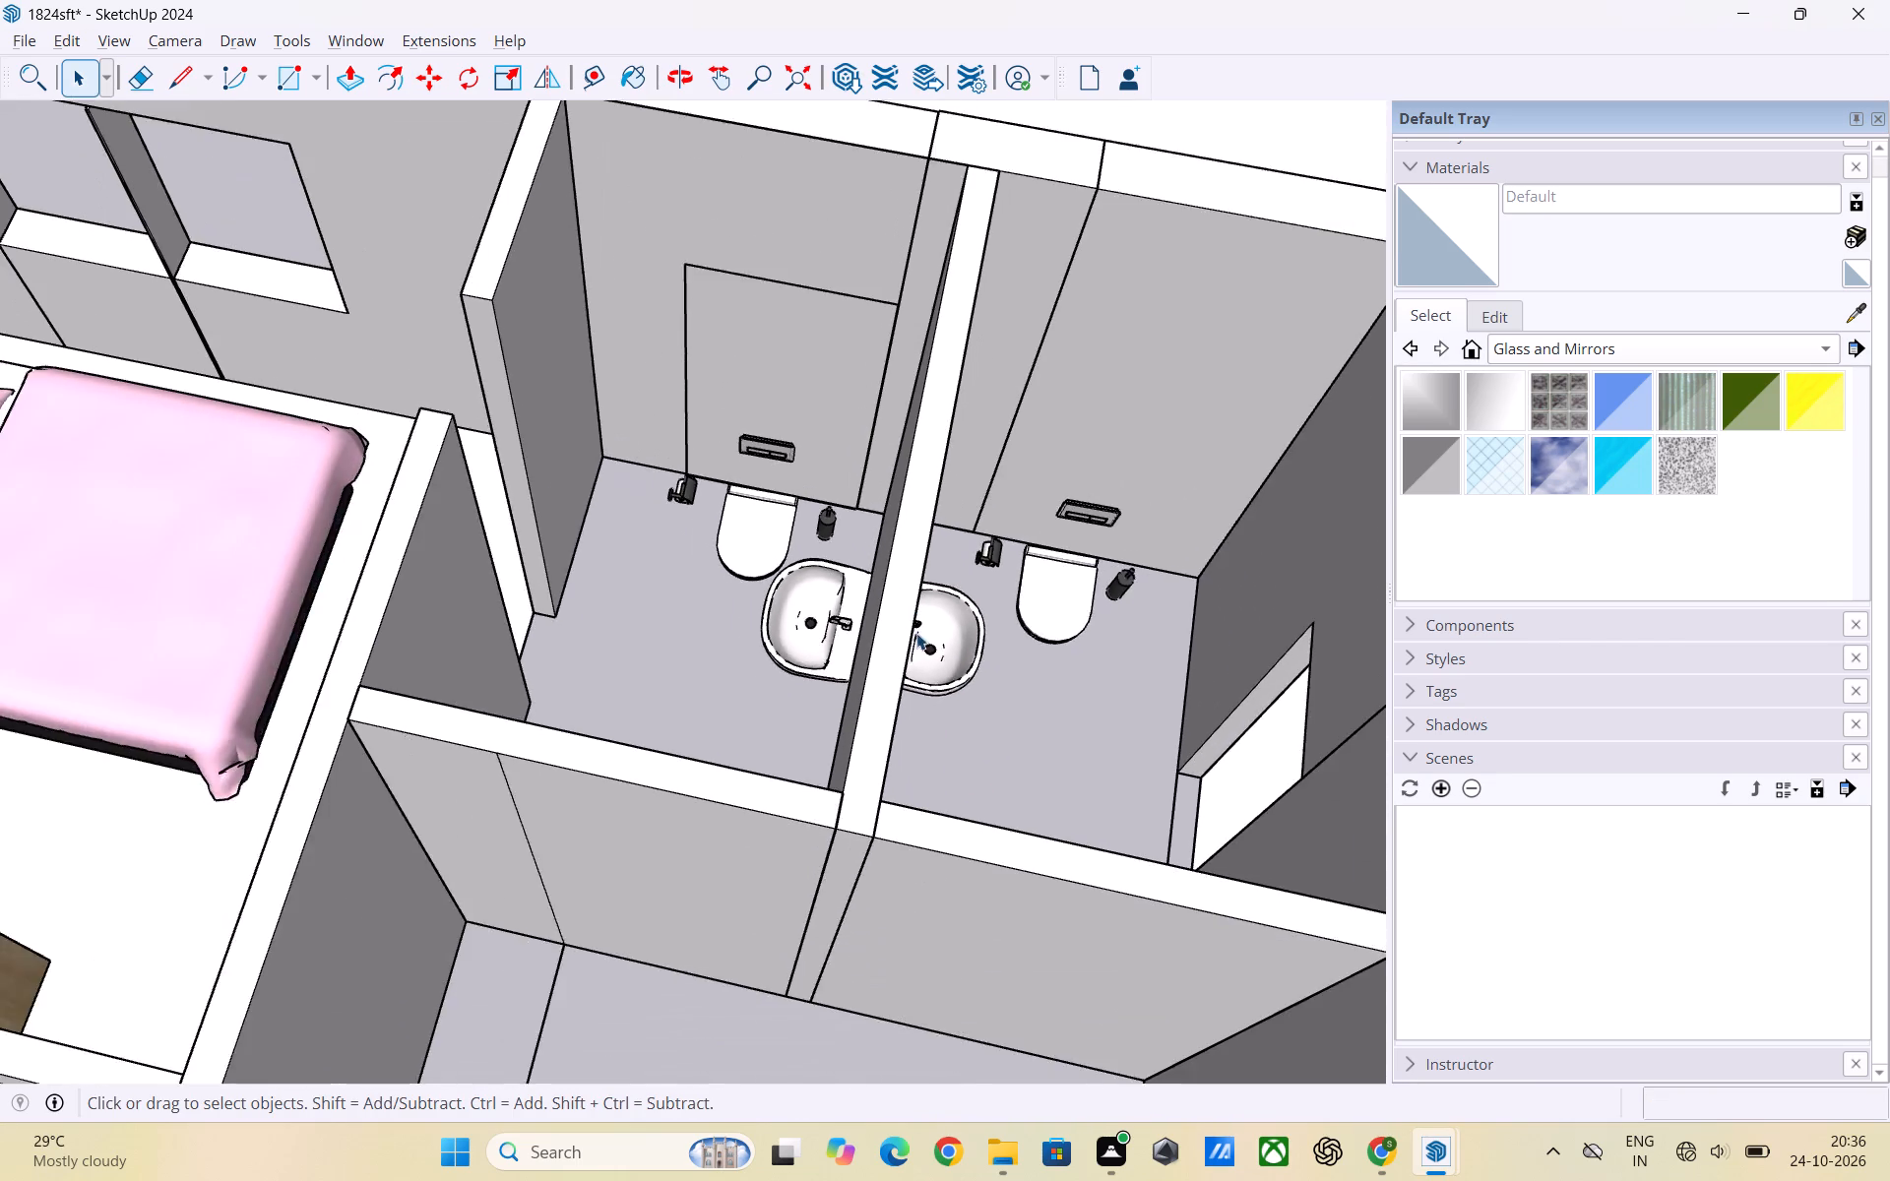
pyautogui.scroll(-11, 916, 633)
pyautogui.moveTo(808, 674); pyautogui.dragTo(890, 676, button='middle')
pyautogui.scroll(-3, 827, 643)
pyautogui.scroll(2, 789, 666)
pyautogui.scroll(-6, 582, 653)
pyautogui.scroll(-3, 729, 601)
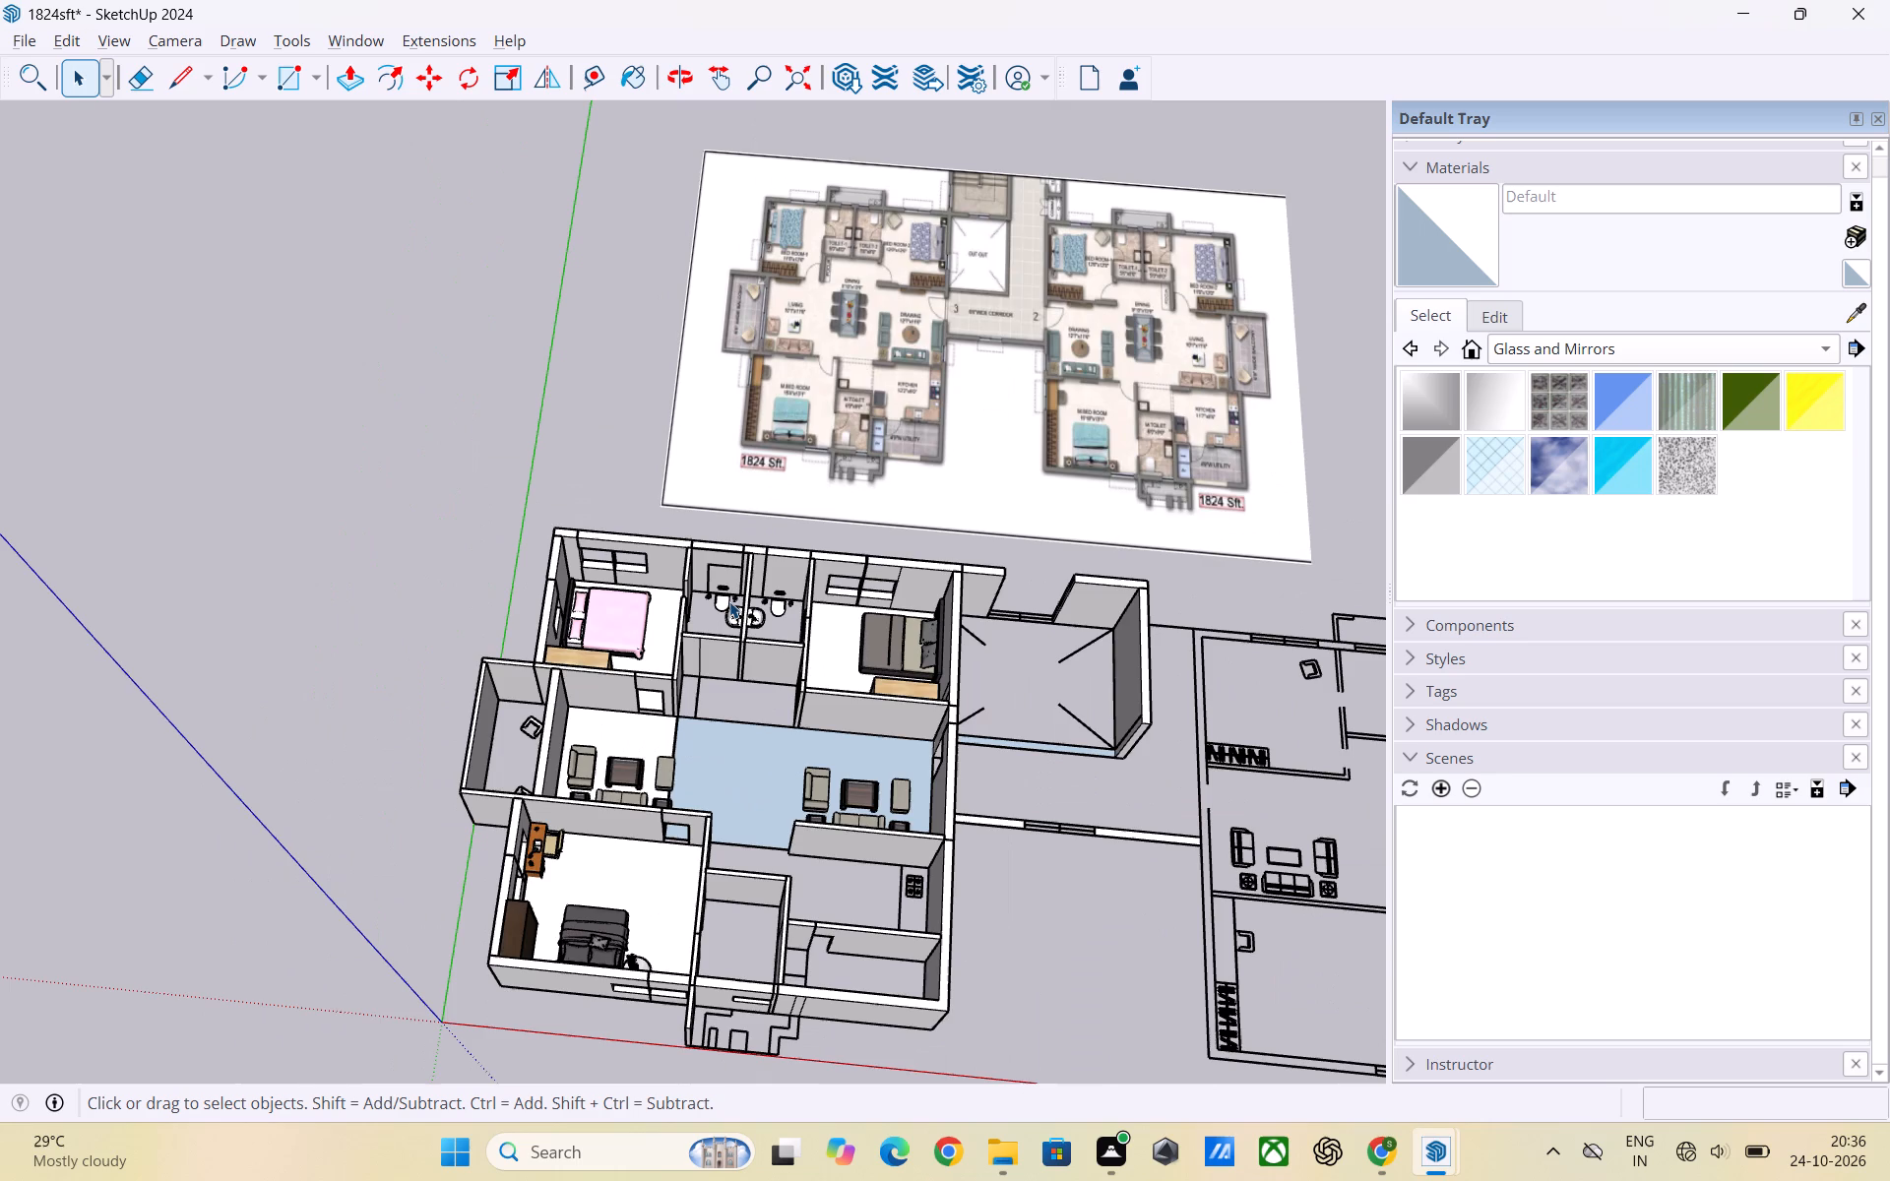
pyautogui.scroll(2, 813, 653)
pyautogui.scroll(-5, 771, 624)
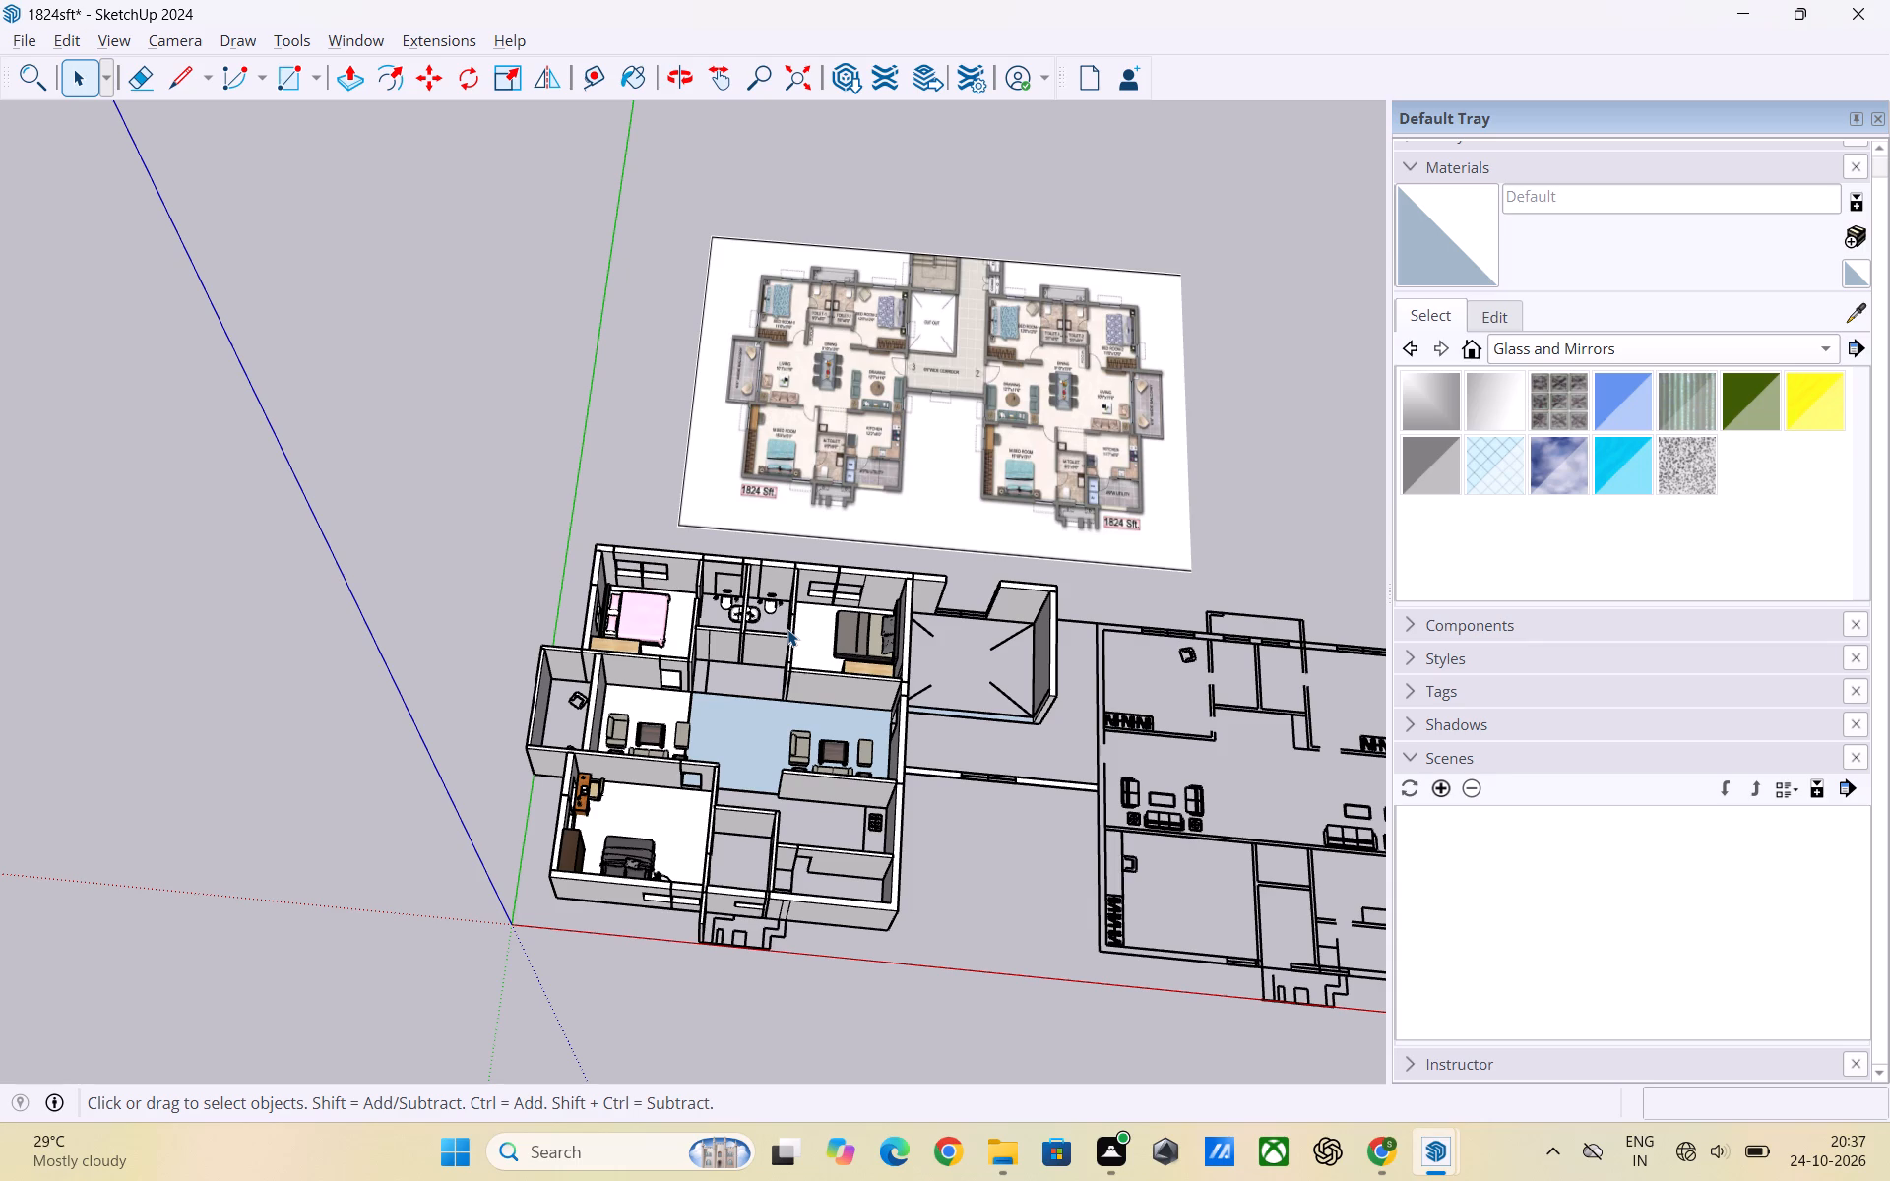
pyautogui.scroll(1, 743, 600)
pyautogui.scroll(-4, 674, 572)
pyautogui.moveTo(736, 686); pyautogui.dragTo(773, 777, button='middle')
pyautogui.scroll(-1, 768, 787)
pyautogui.scroll(5, 745, 811)
pyautogui.scroll(-3, 624, 762)
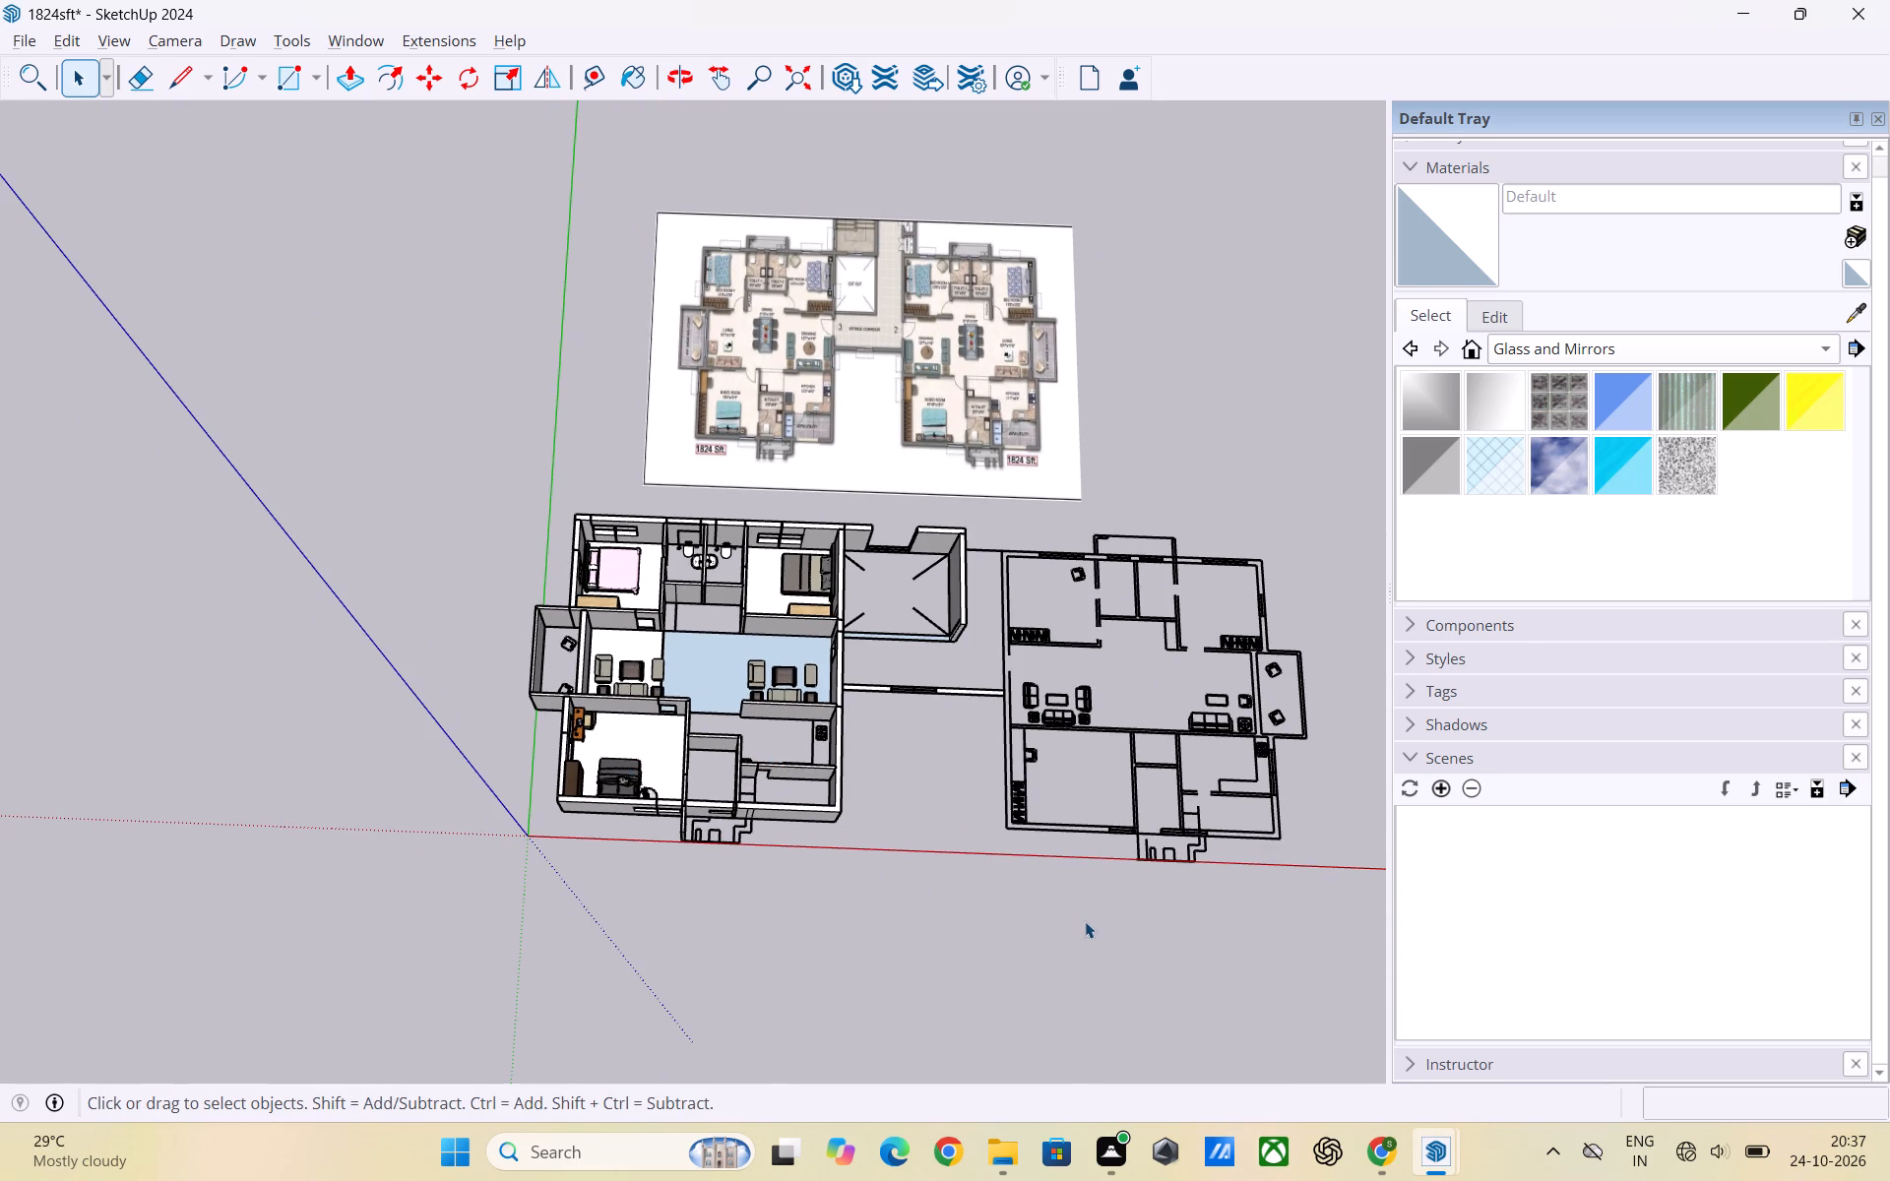
# Switch to the 1601 SFT model and copy the WC set from the lower toilet beside the bedroom with the desk.
pyautogui.click(1440, 1158)
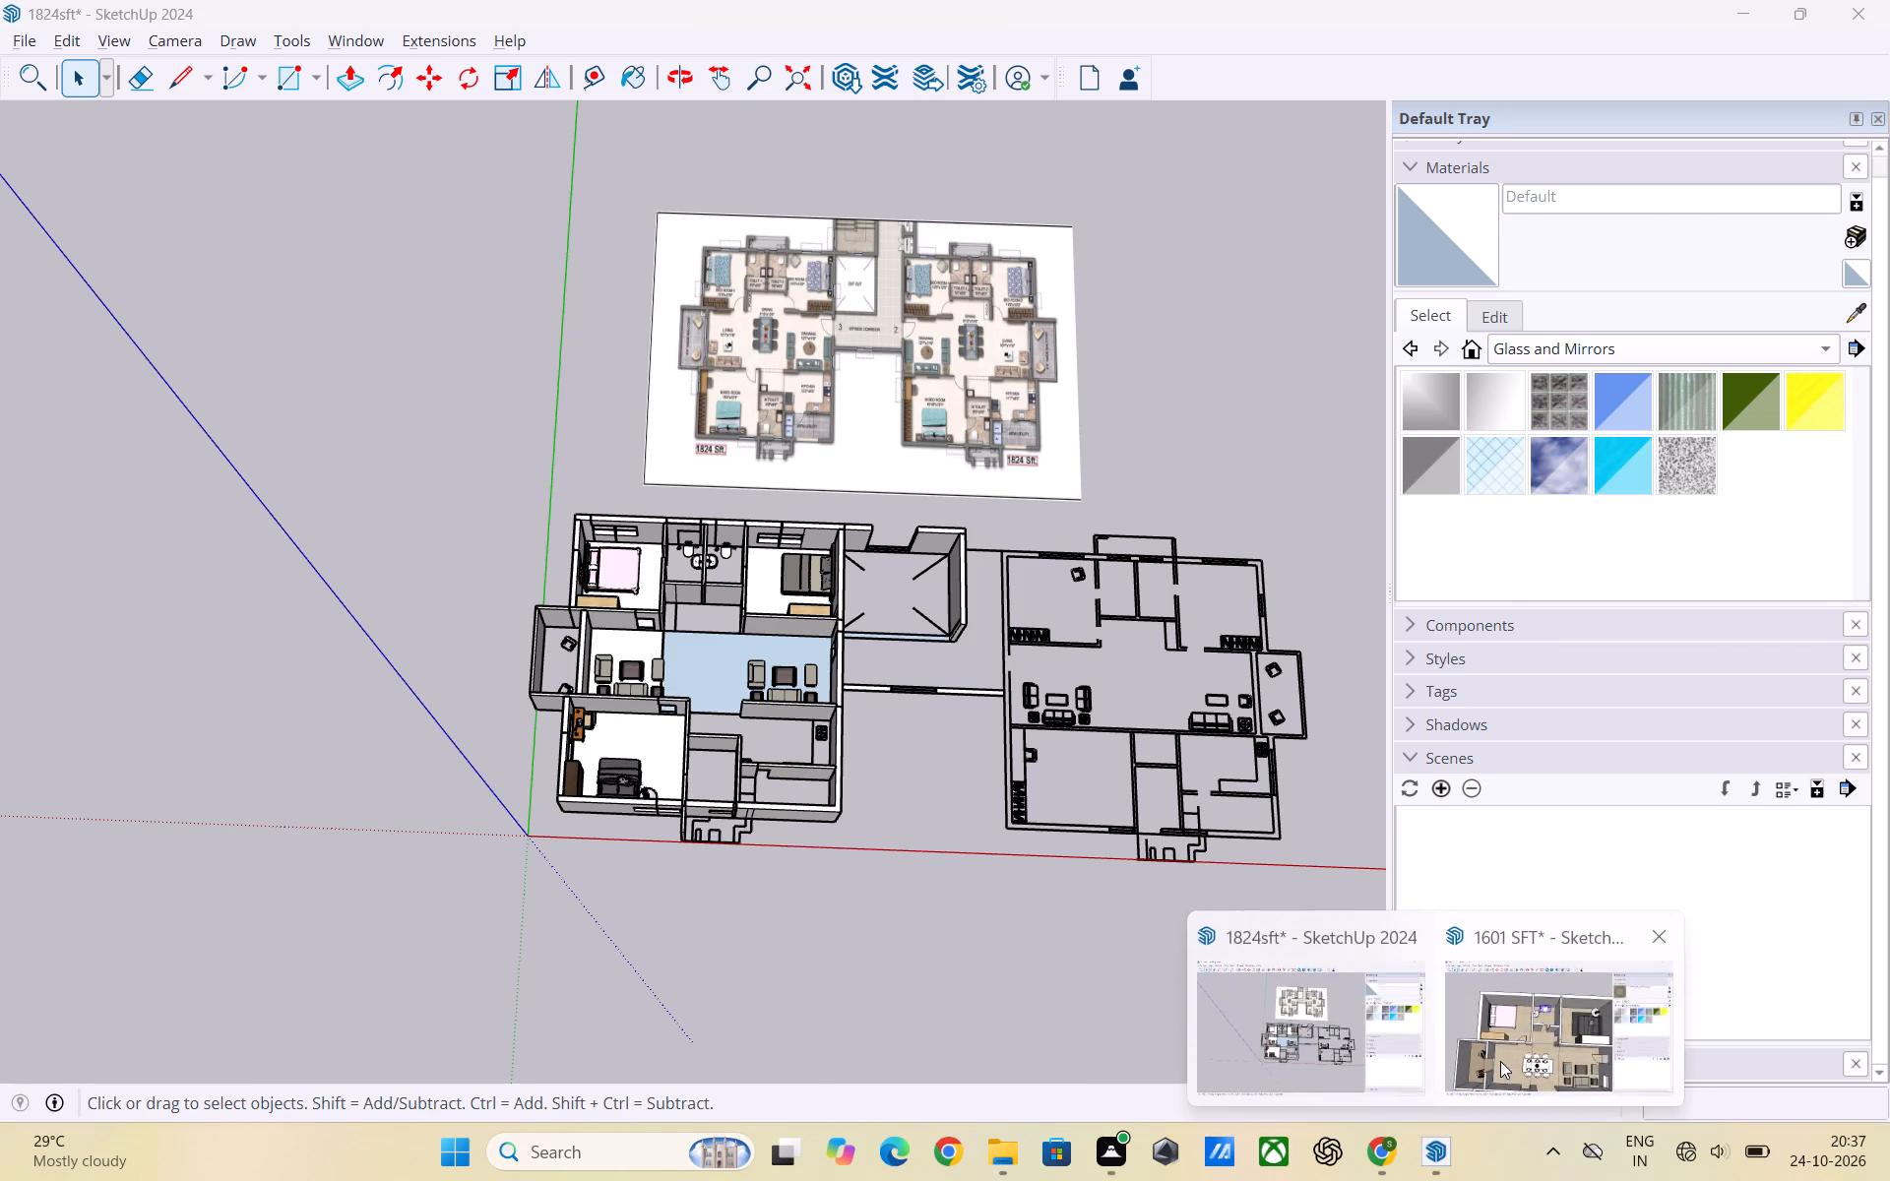
pyautogui.click(1500, 1061)
pyautogui.scroll(-7, 850, 766)
pyautogui.click(913, 335)
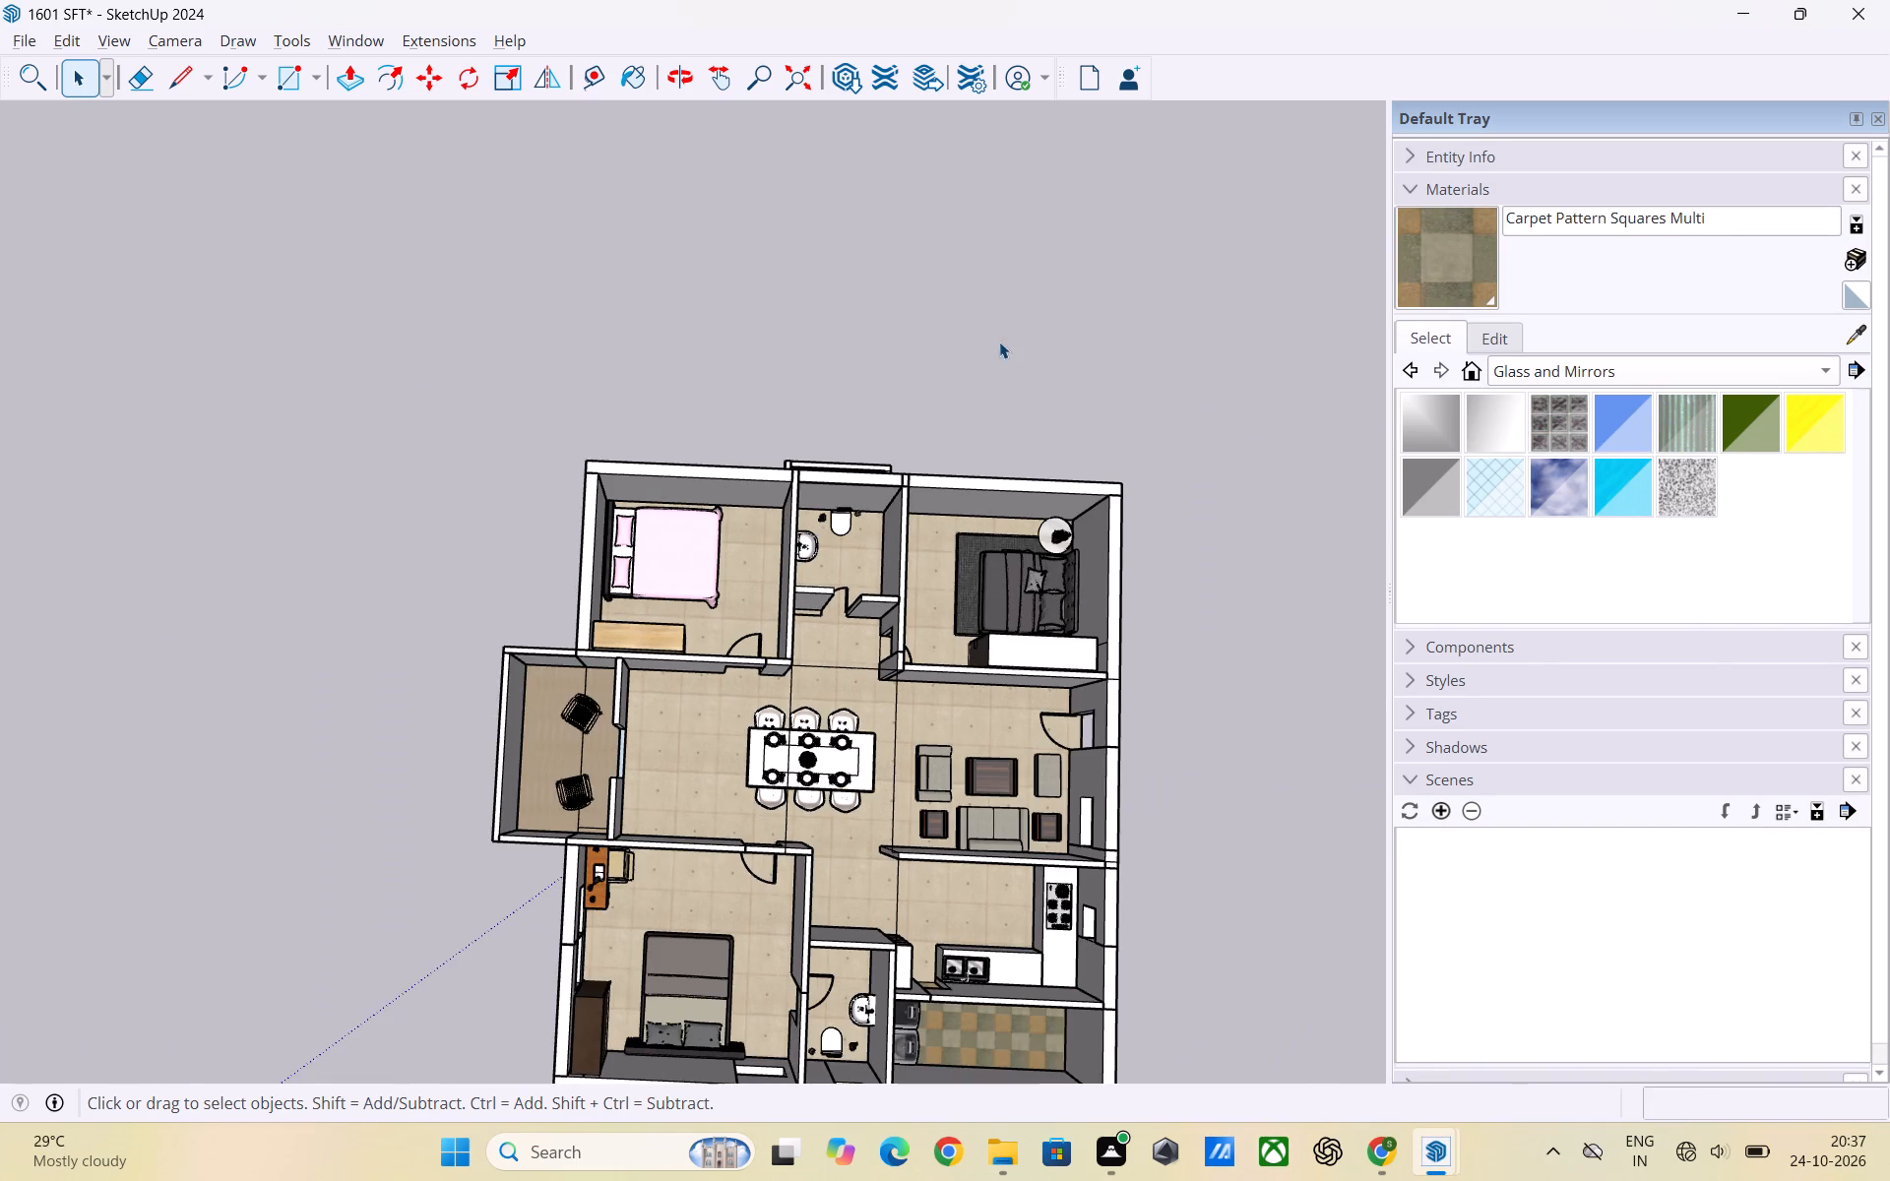
pyautogui.scroll(-2, 1000, 344)
pyautogui.scroll(5, 857, 977)
pyautogui.scroll(-4, 338, 725)
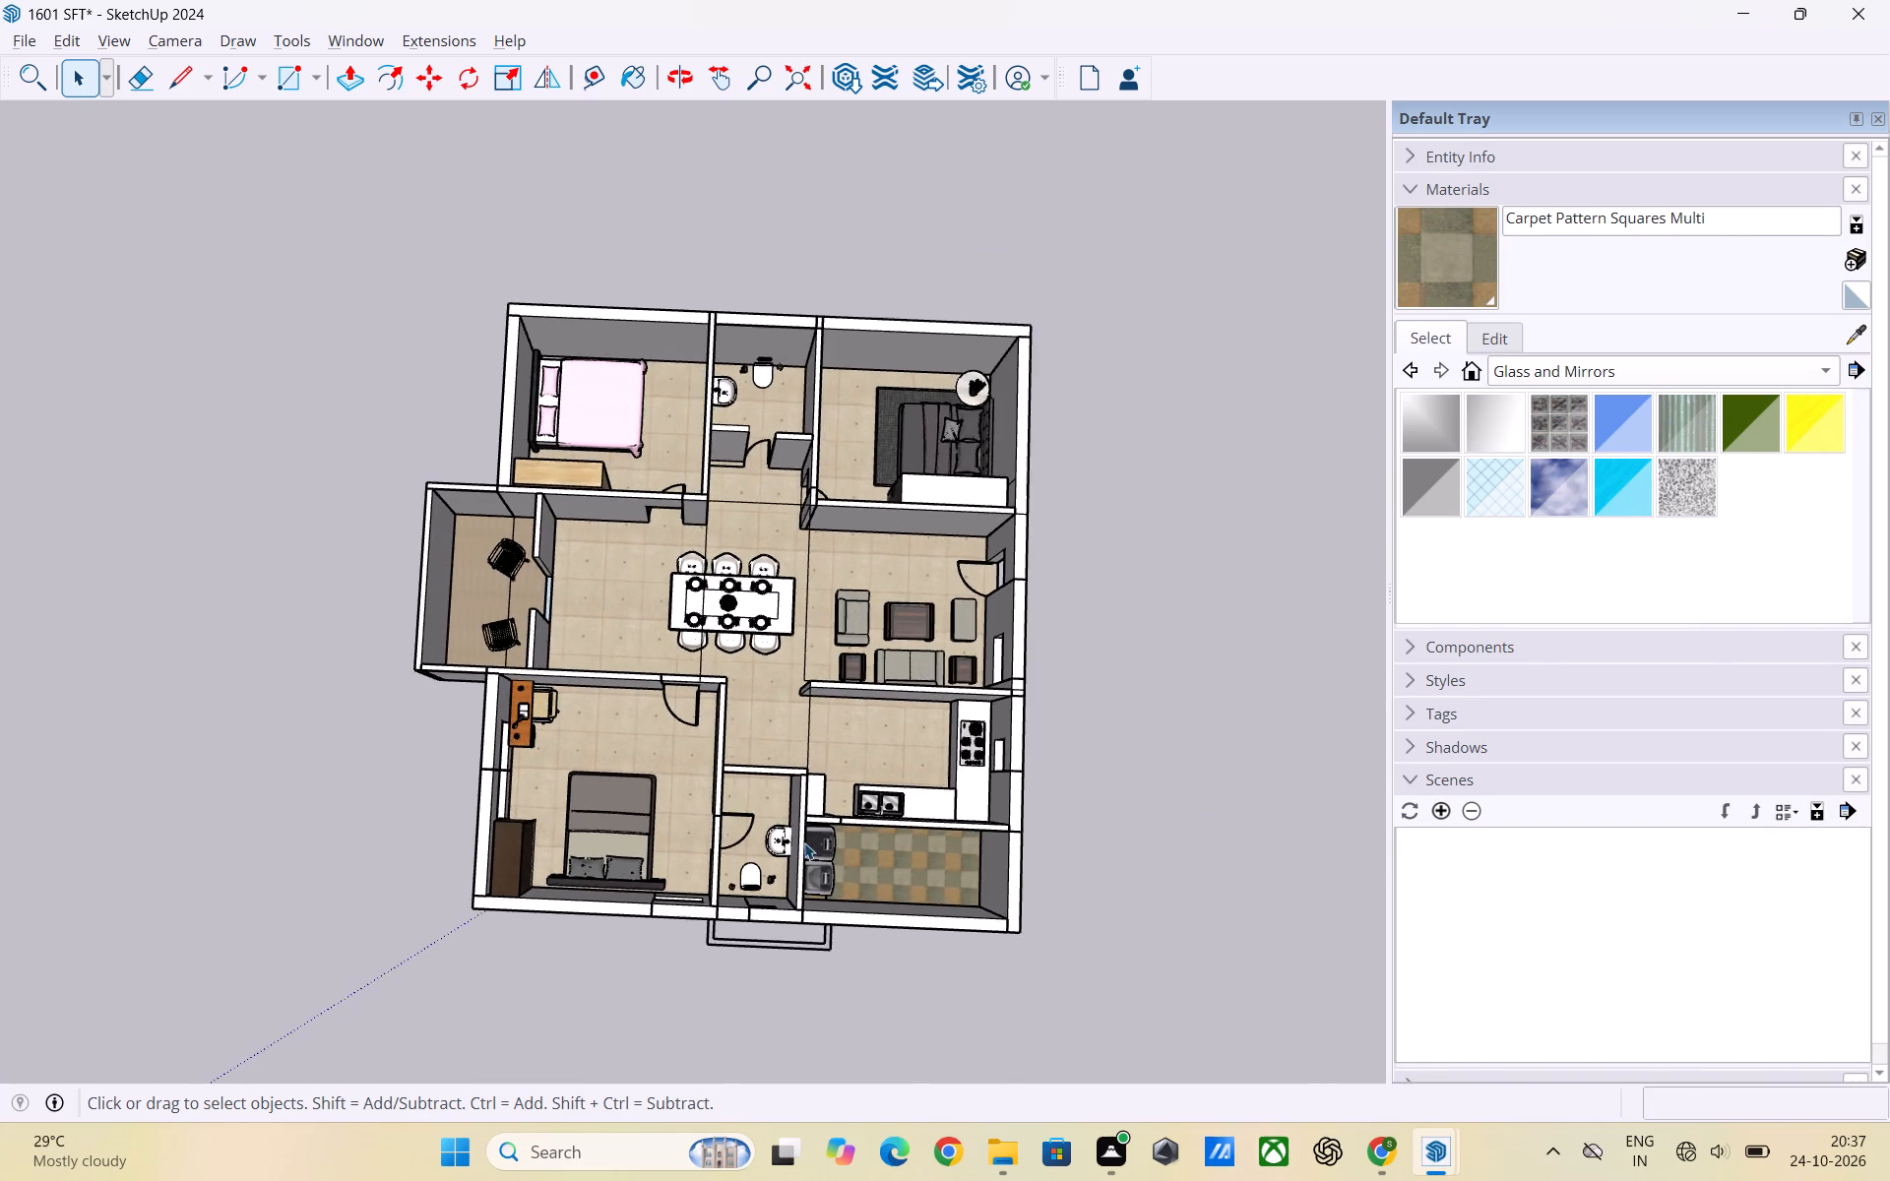
pyautogui.scroll(5, 818, 861)
pyautogui.click(720, 879)
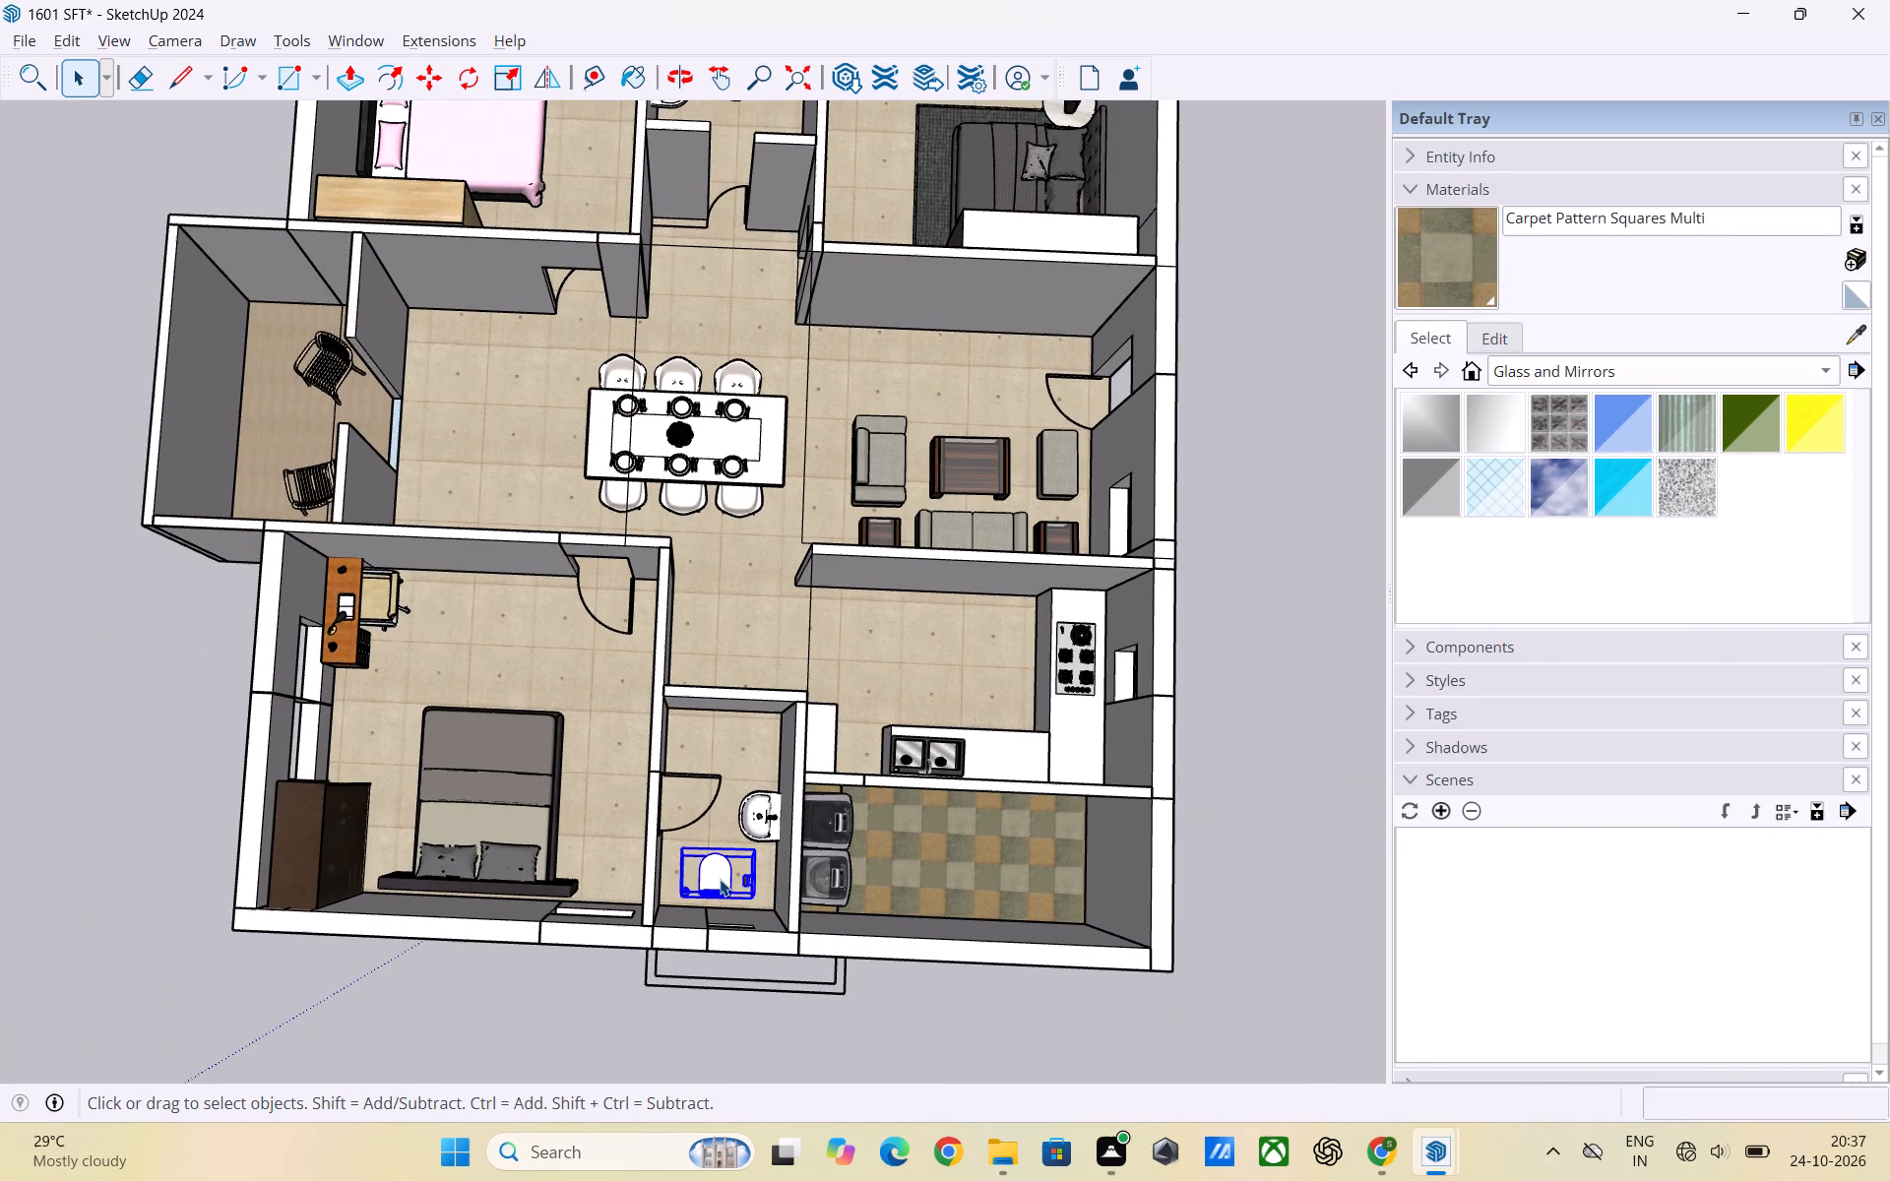
pyautogui.keyDown('shift'); pyautogui.click(750, 813); pyautogui.keyUp('shift')
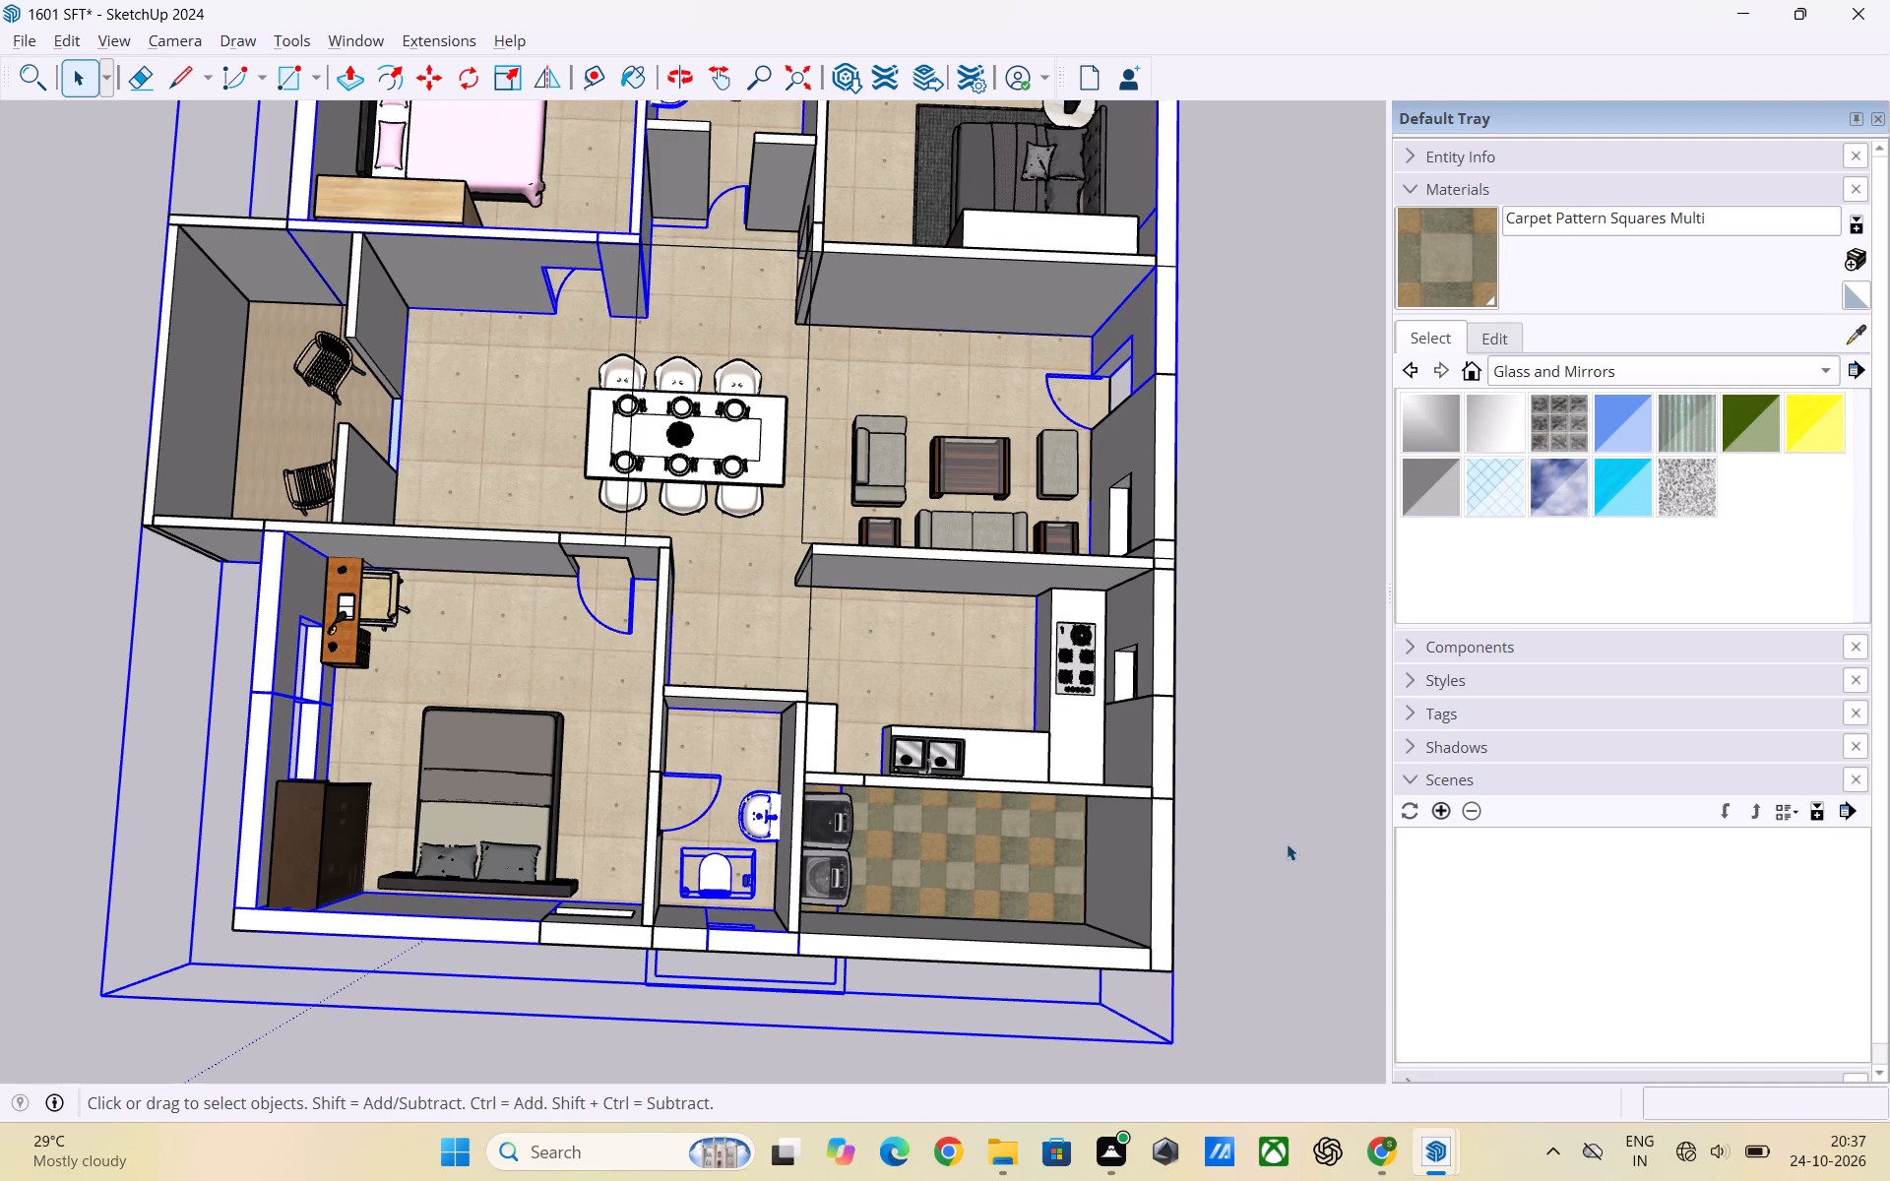
pyautogui.click(1287, 843)
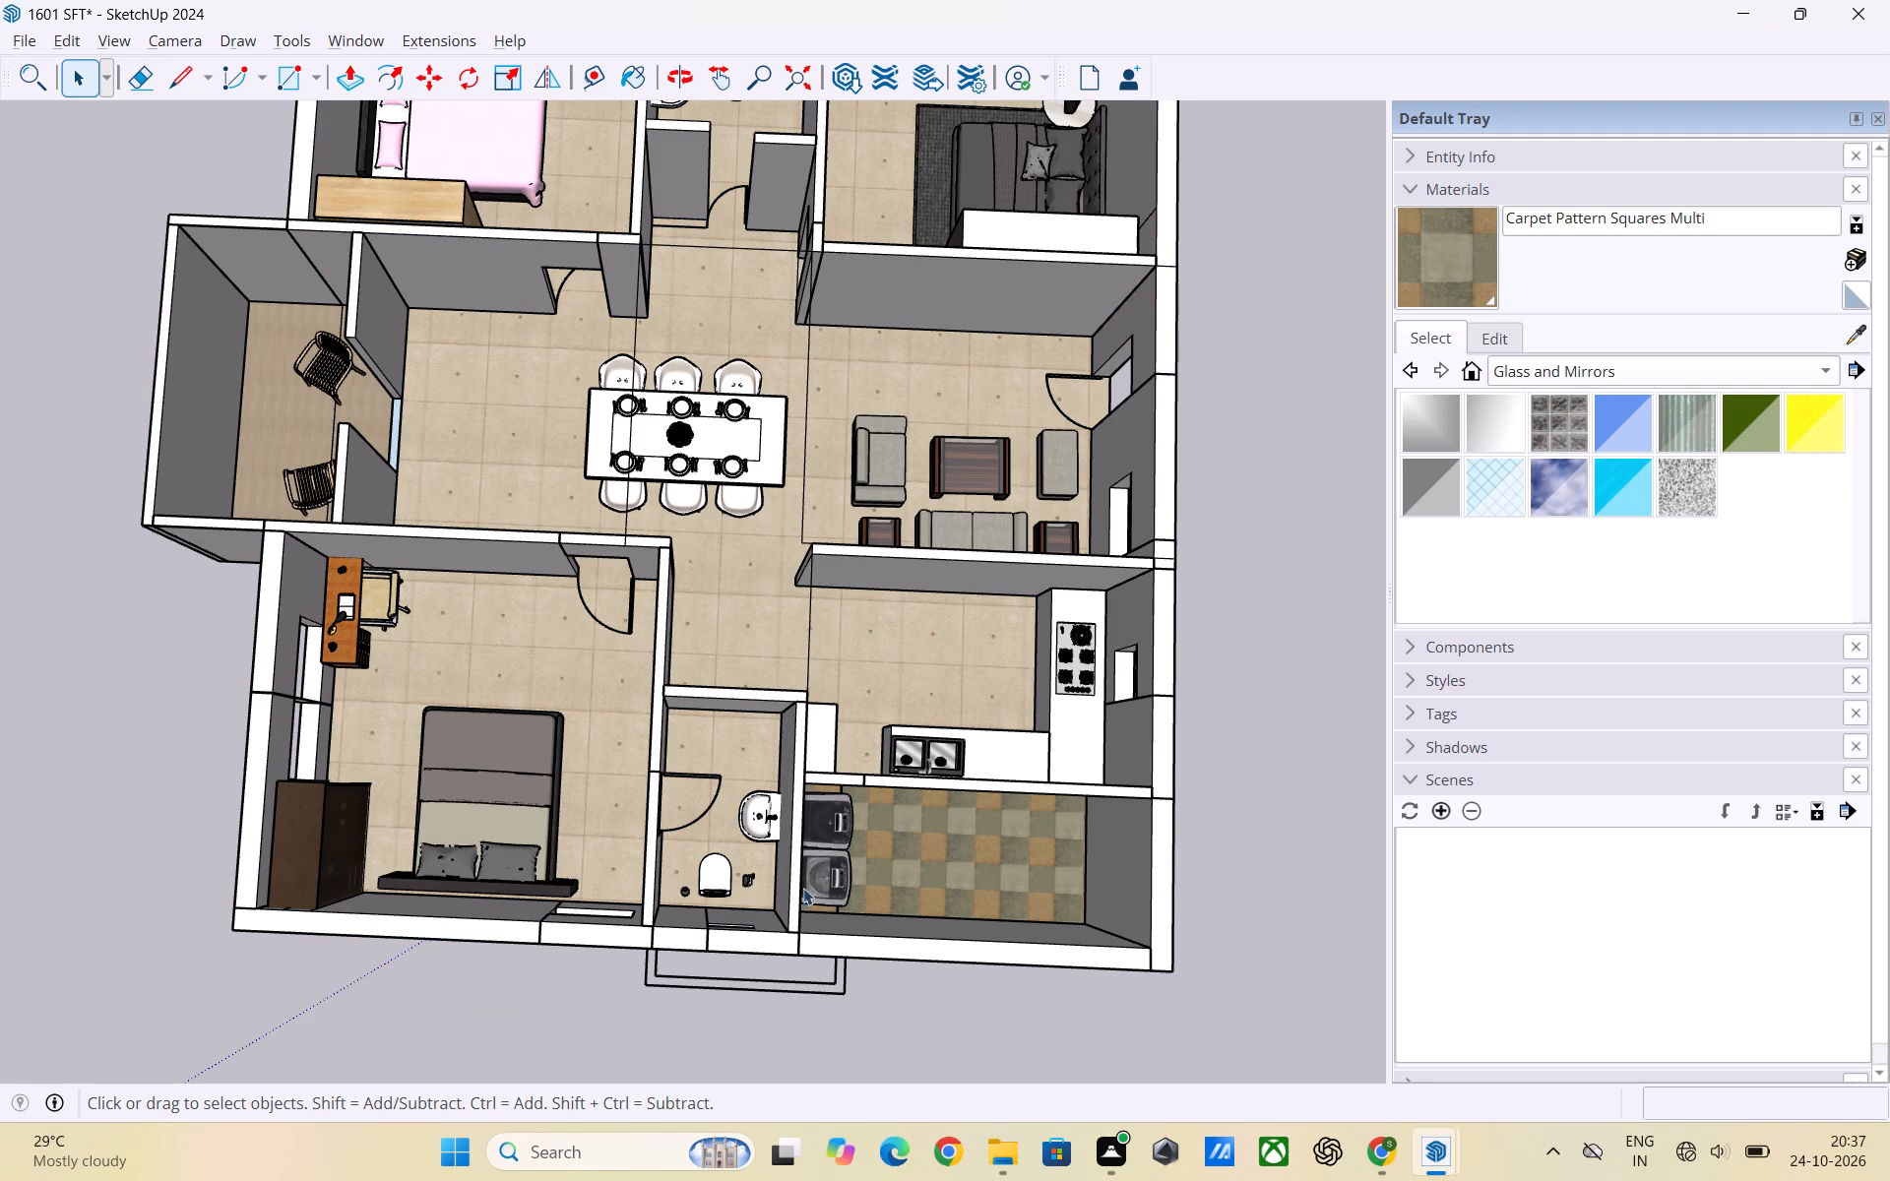
pyautogui.click(719, 880)
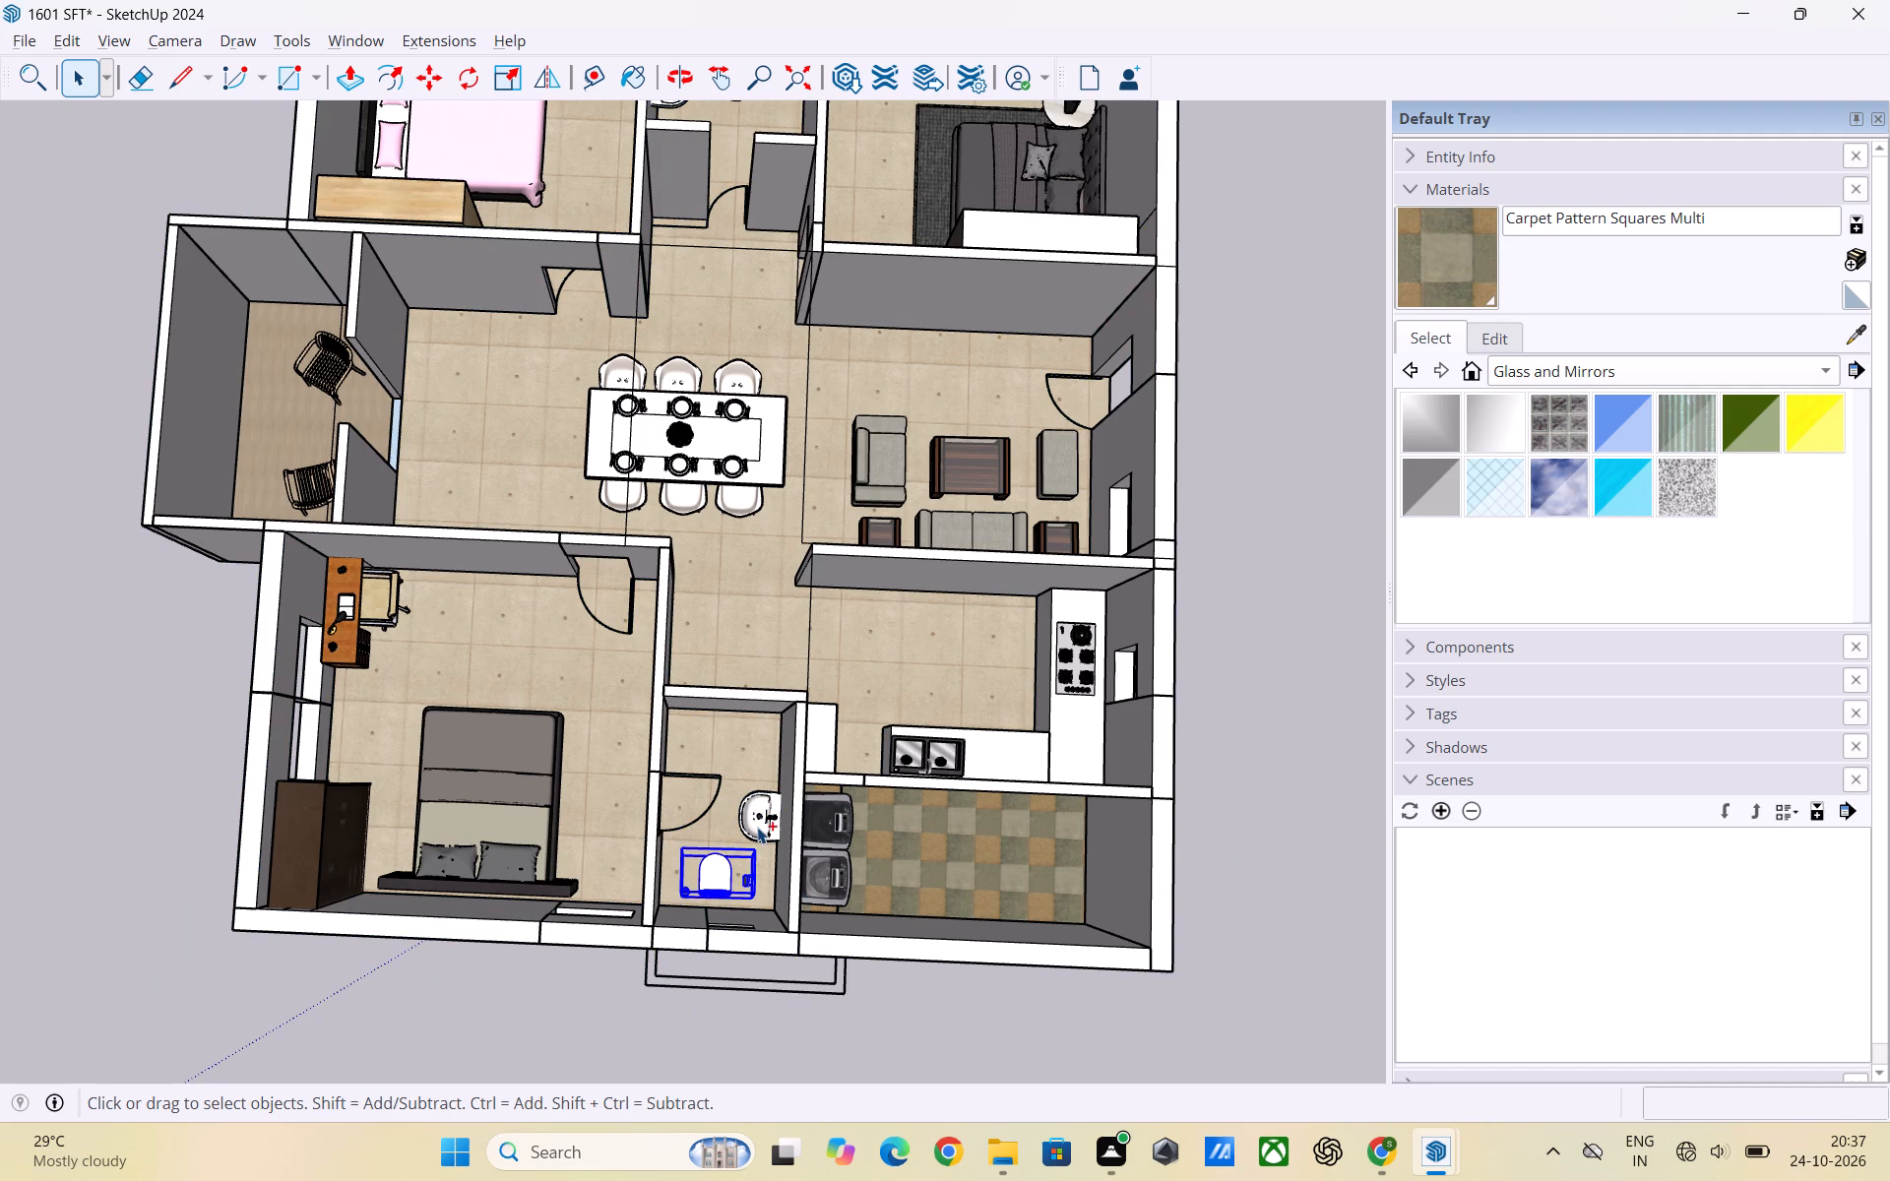
pyautogui.keyDown('ctrl'); pyautogui.click(757, 827); pyautogui.keyUp('ctrl')
pyautogui.click(1233, 843)
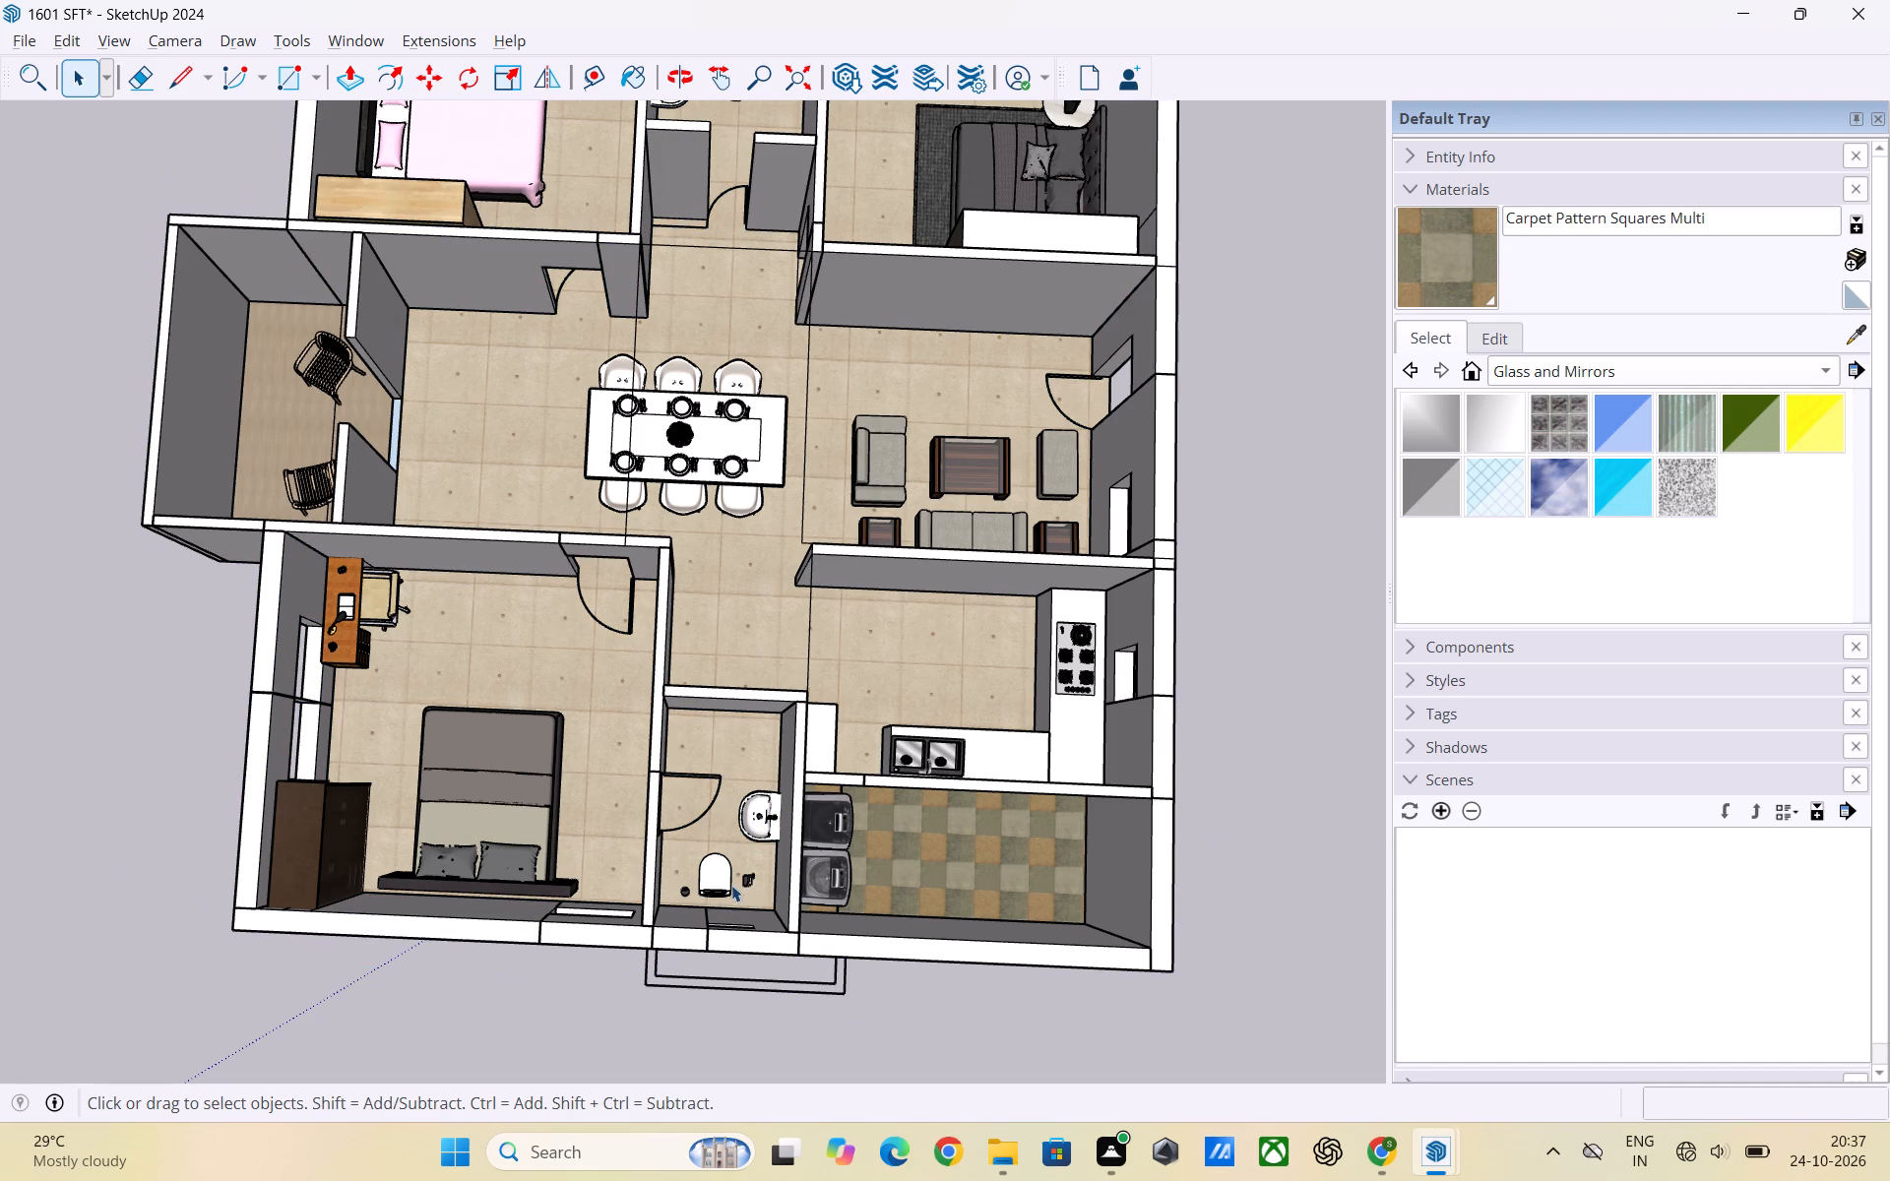
pyautogui.click(730, 882)
pyautogui.hotkey('ctrl', 'c')
# Switch back to the 1824sft model and paste the WC set in the lower toilet, against its outer wall.
pyautogui.hotkey('alt', 'Tab')
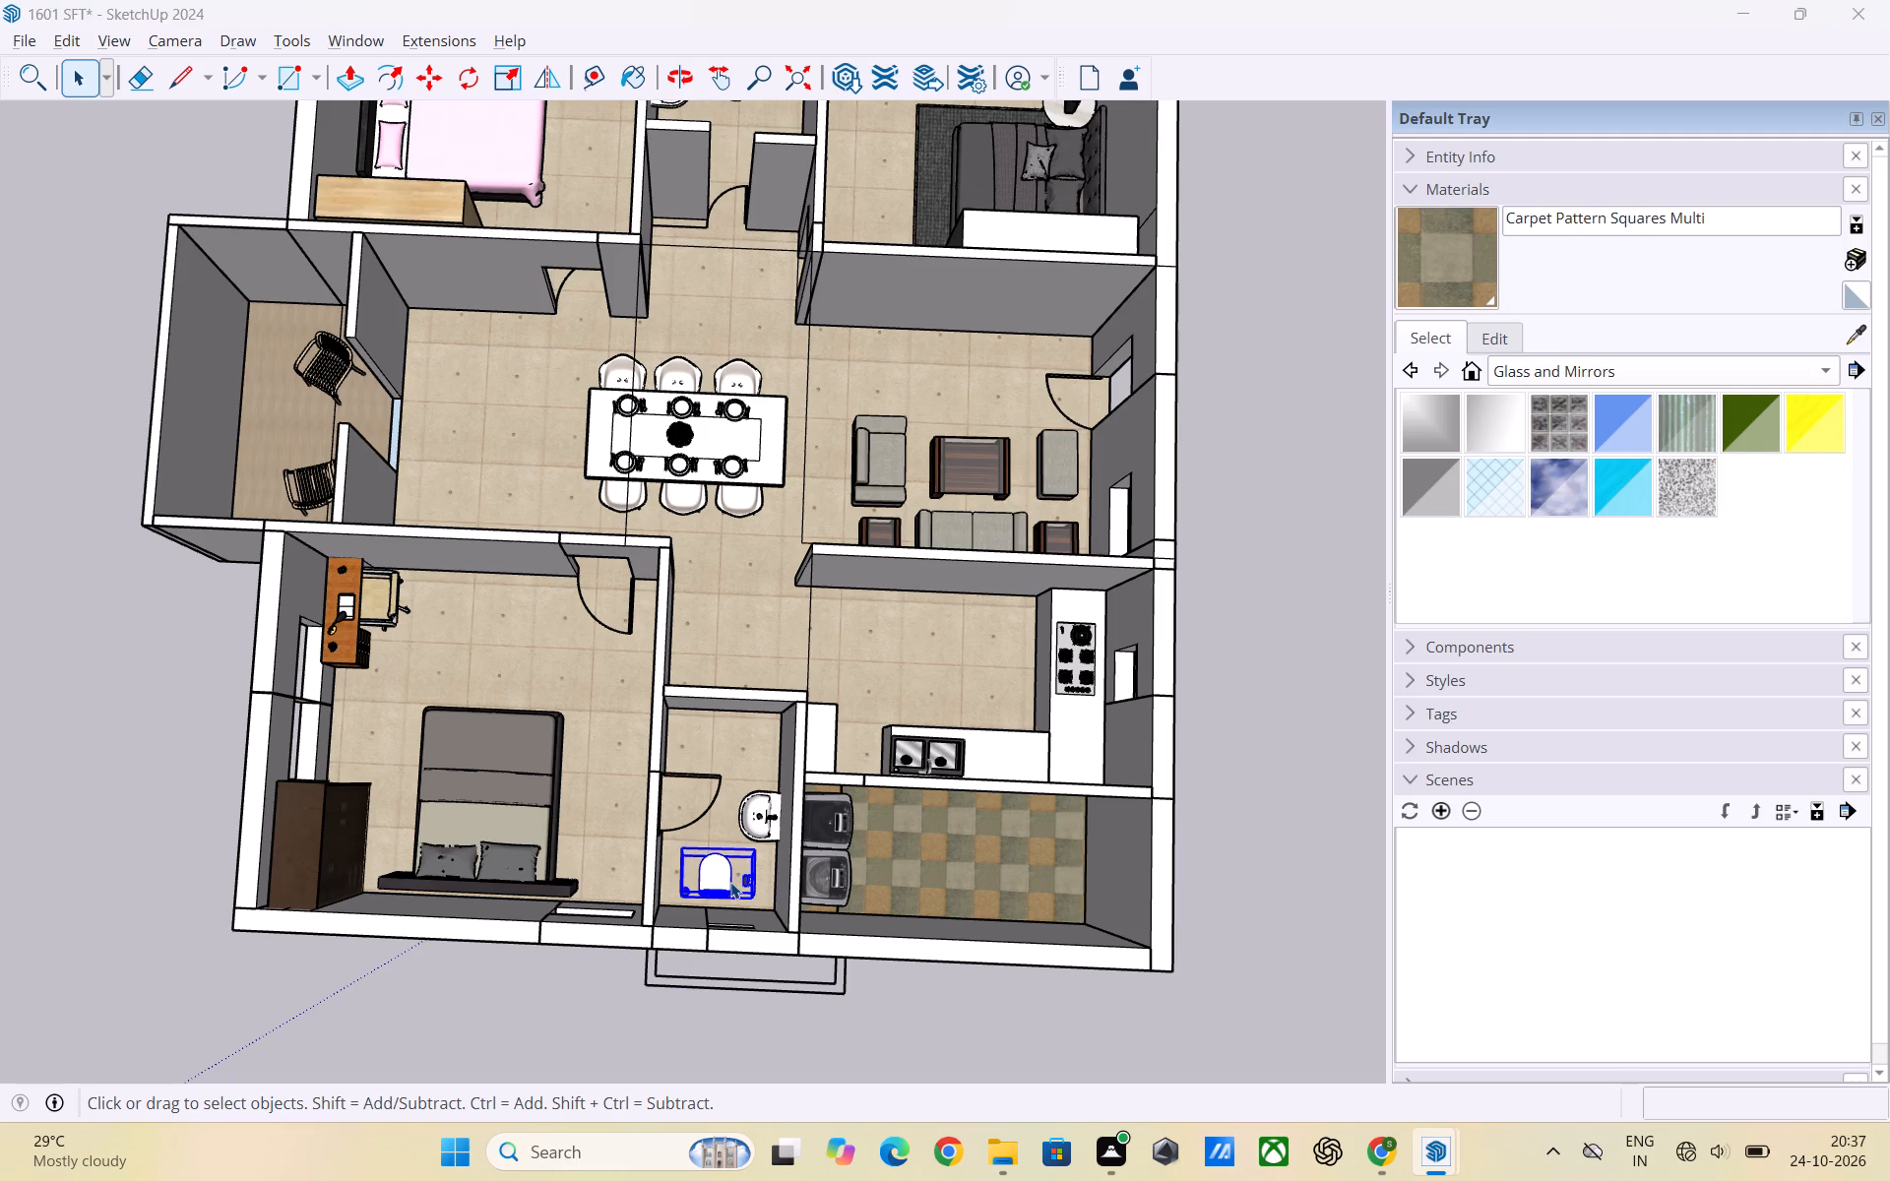
pyautogui.scroll(3, 706, 769)
pyautogui.moveTo(706, 769); pyautogui.dragTo(716, 833, button='middle')
pyautogui.scroll(1, 712, 762)
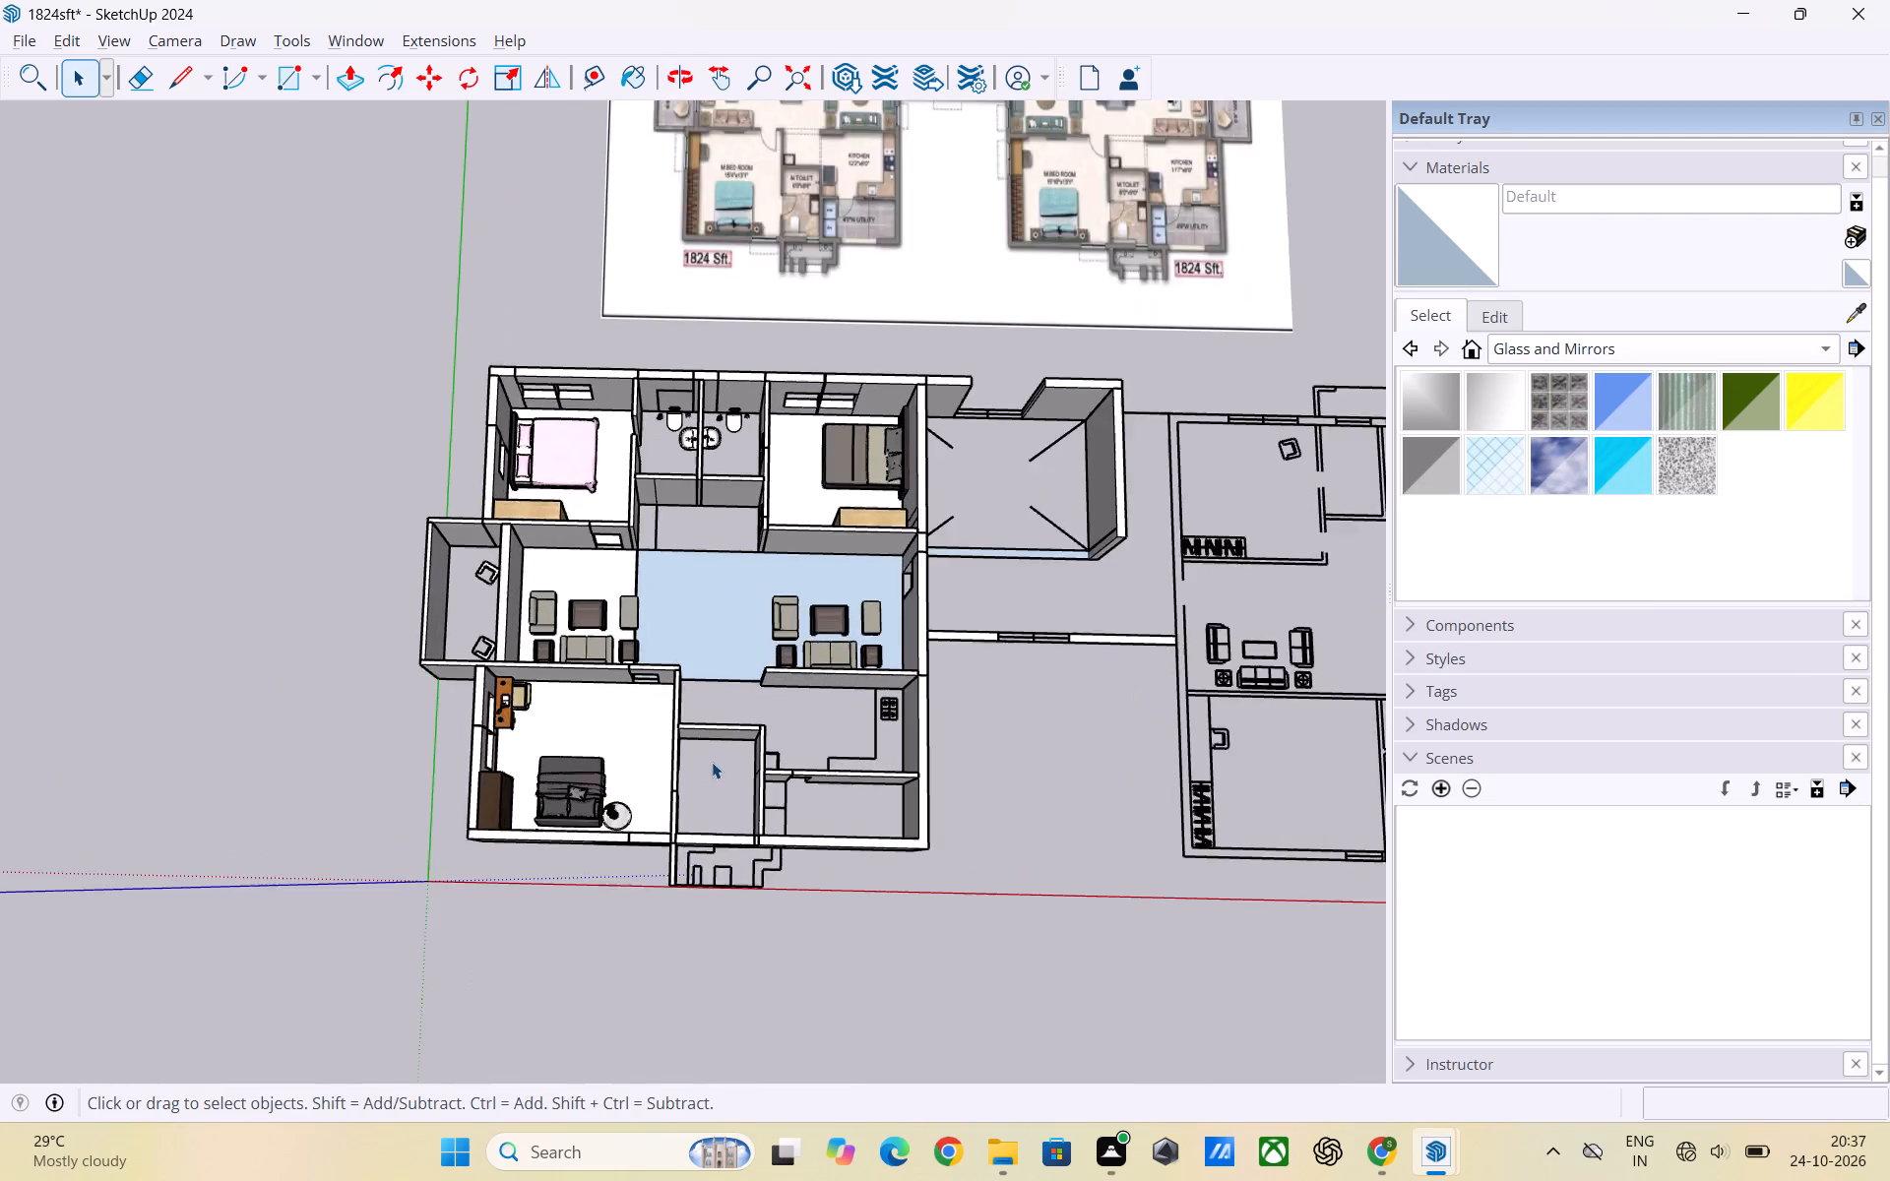
pyautogui.scroll(5, 712, 762)
pyautogui.hotkey('ctrl', 'v')
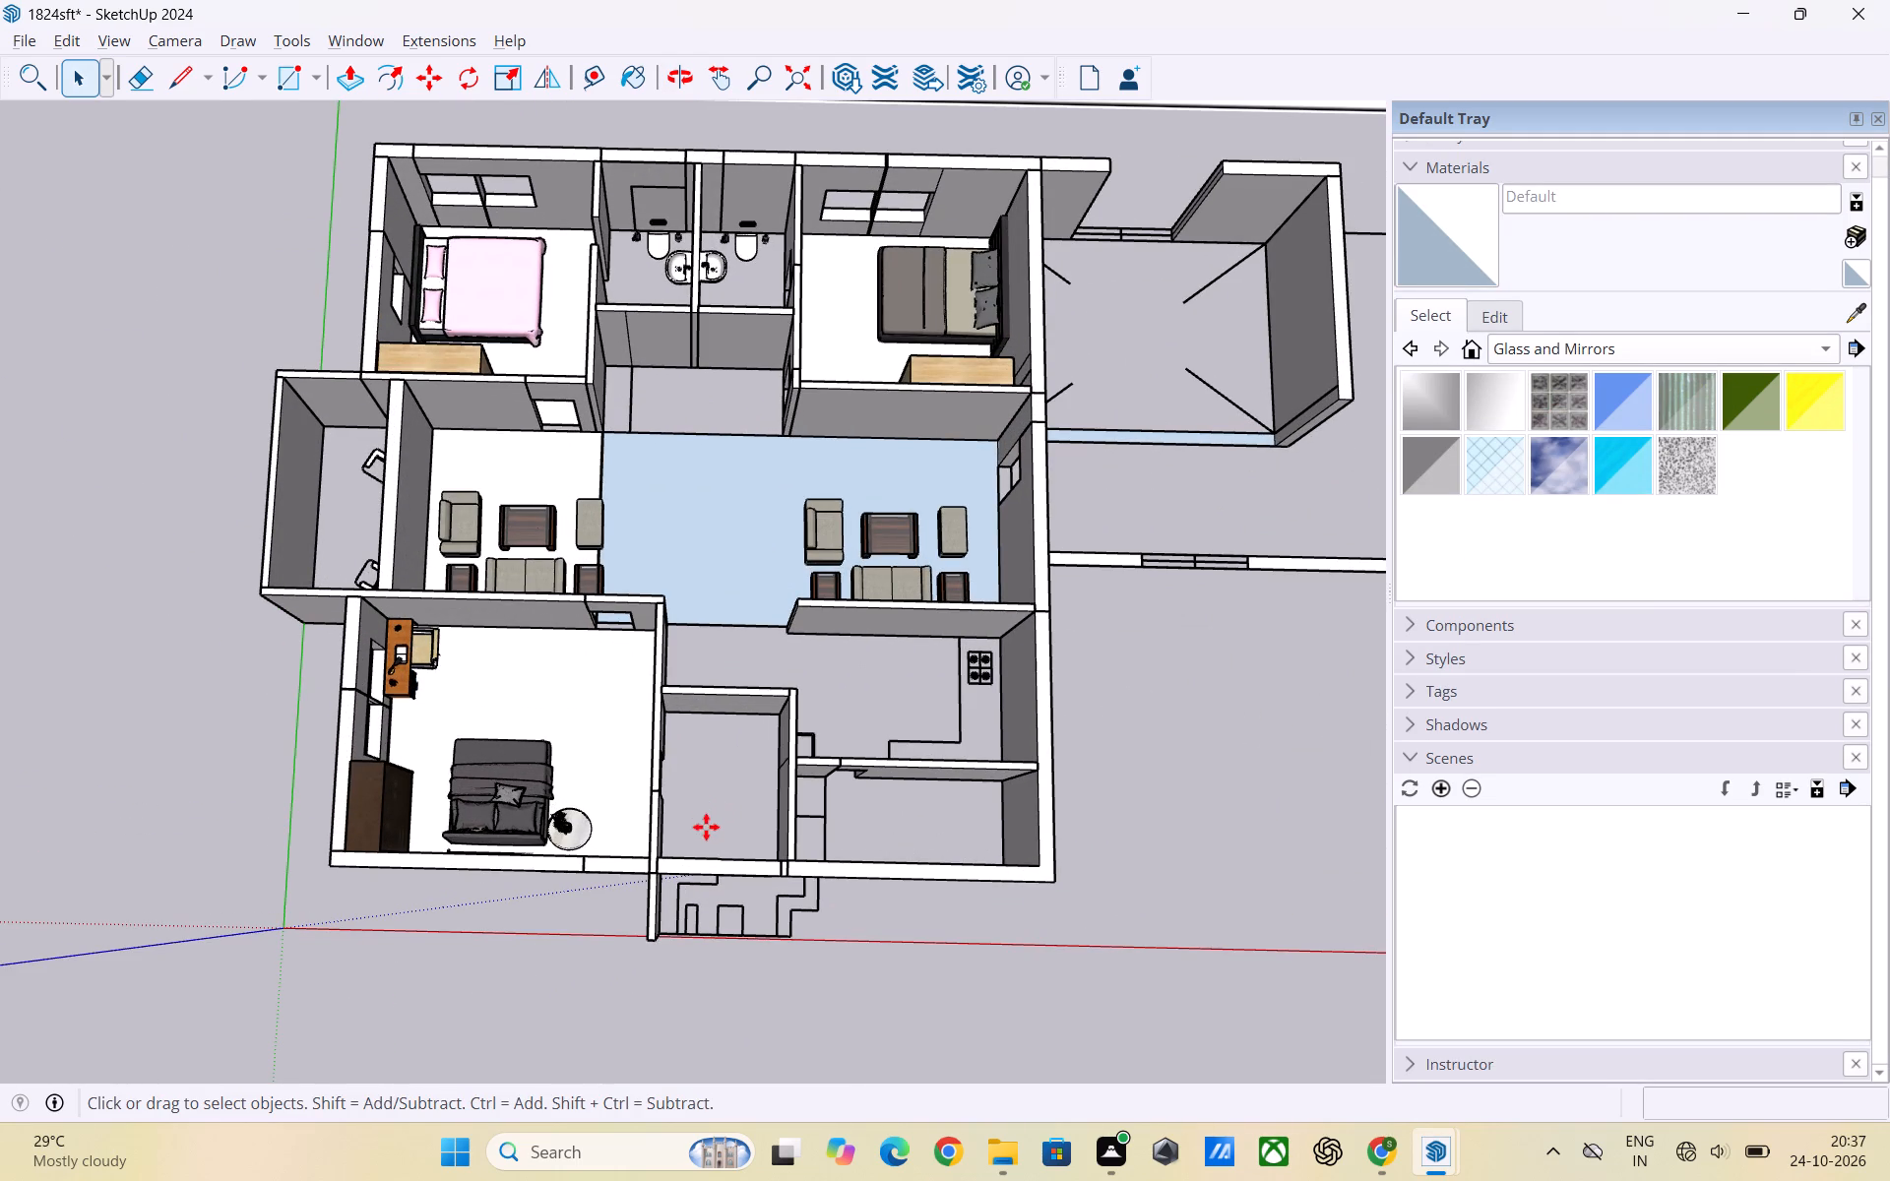
pyautogui.scroll(3, 688, 849)
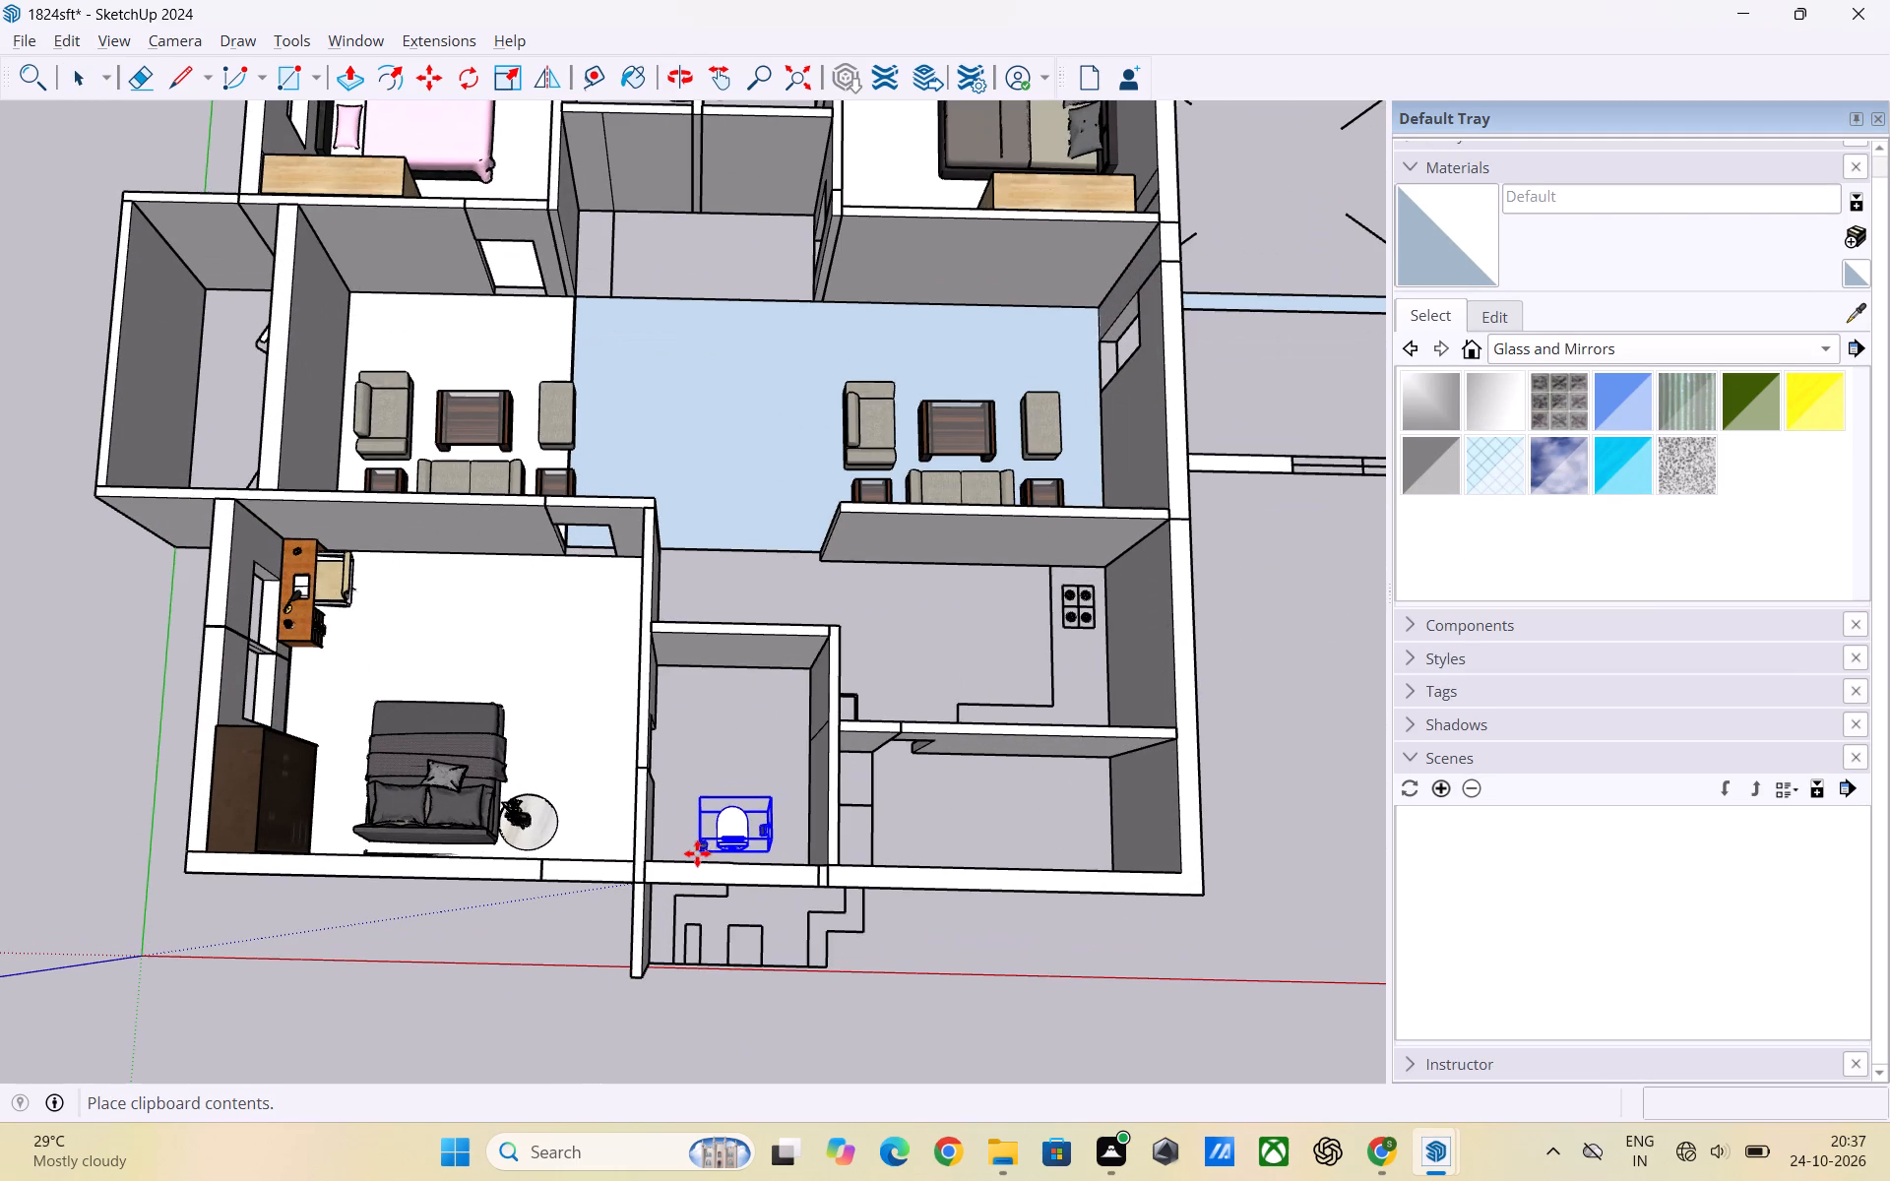
pyautogui.click(697, 853)
pyautogui.press('space')
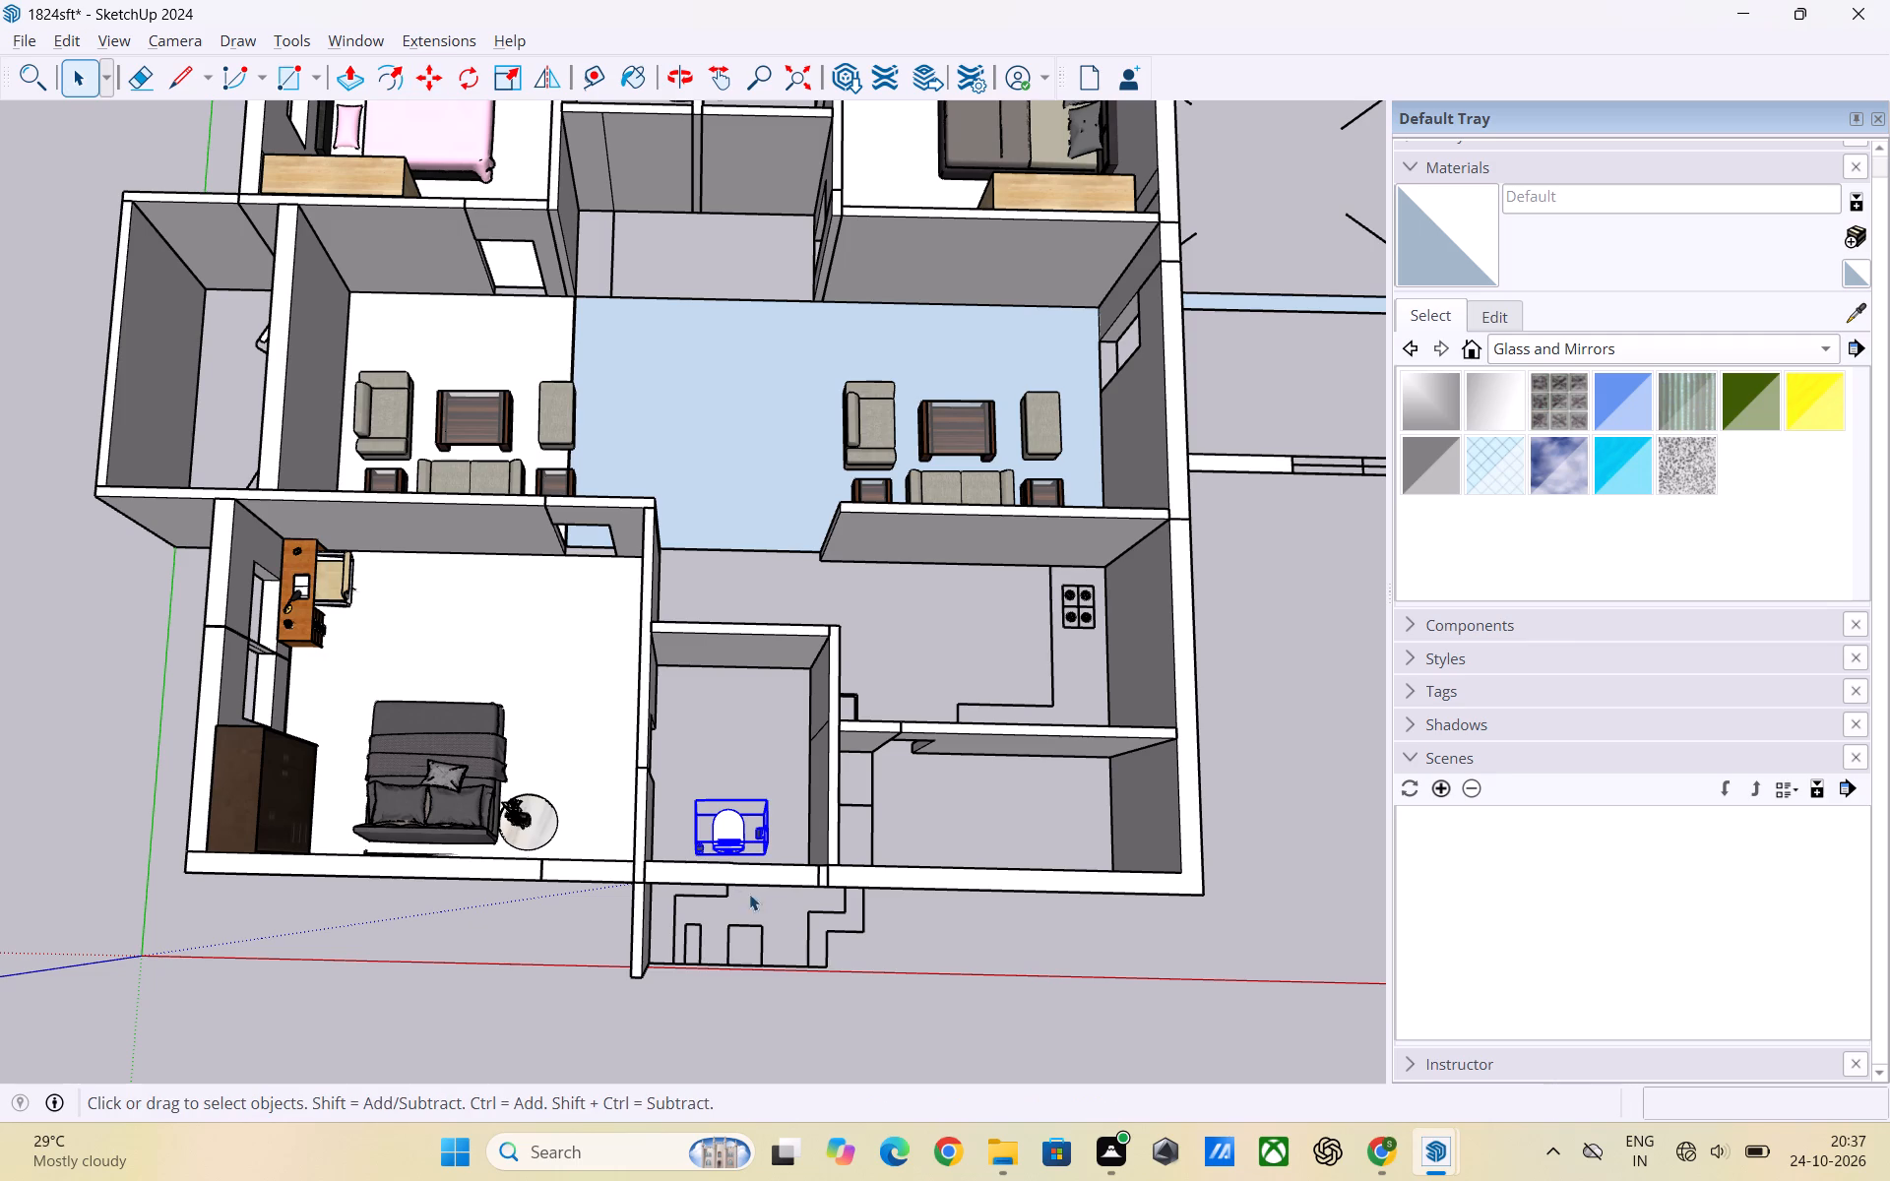
pyautogui.click(1089, 944)
# Examine the pasted WC's placement in the lower toilet and the adjoining kitchen and utility rooms.
pyautogui.scroll(2, 815, 792)
pyautogui.moveTo(746, 821); pyautogui.dragTo(765, 927, button='middle')
pyautogui.scroll(2, 702, 850)
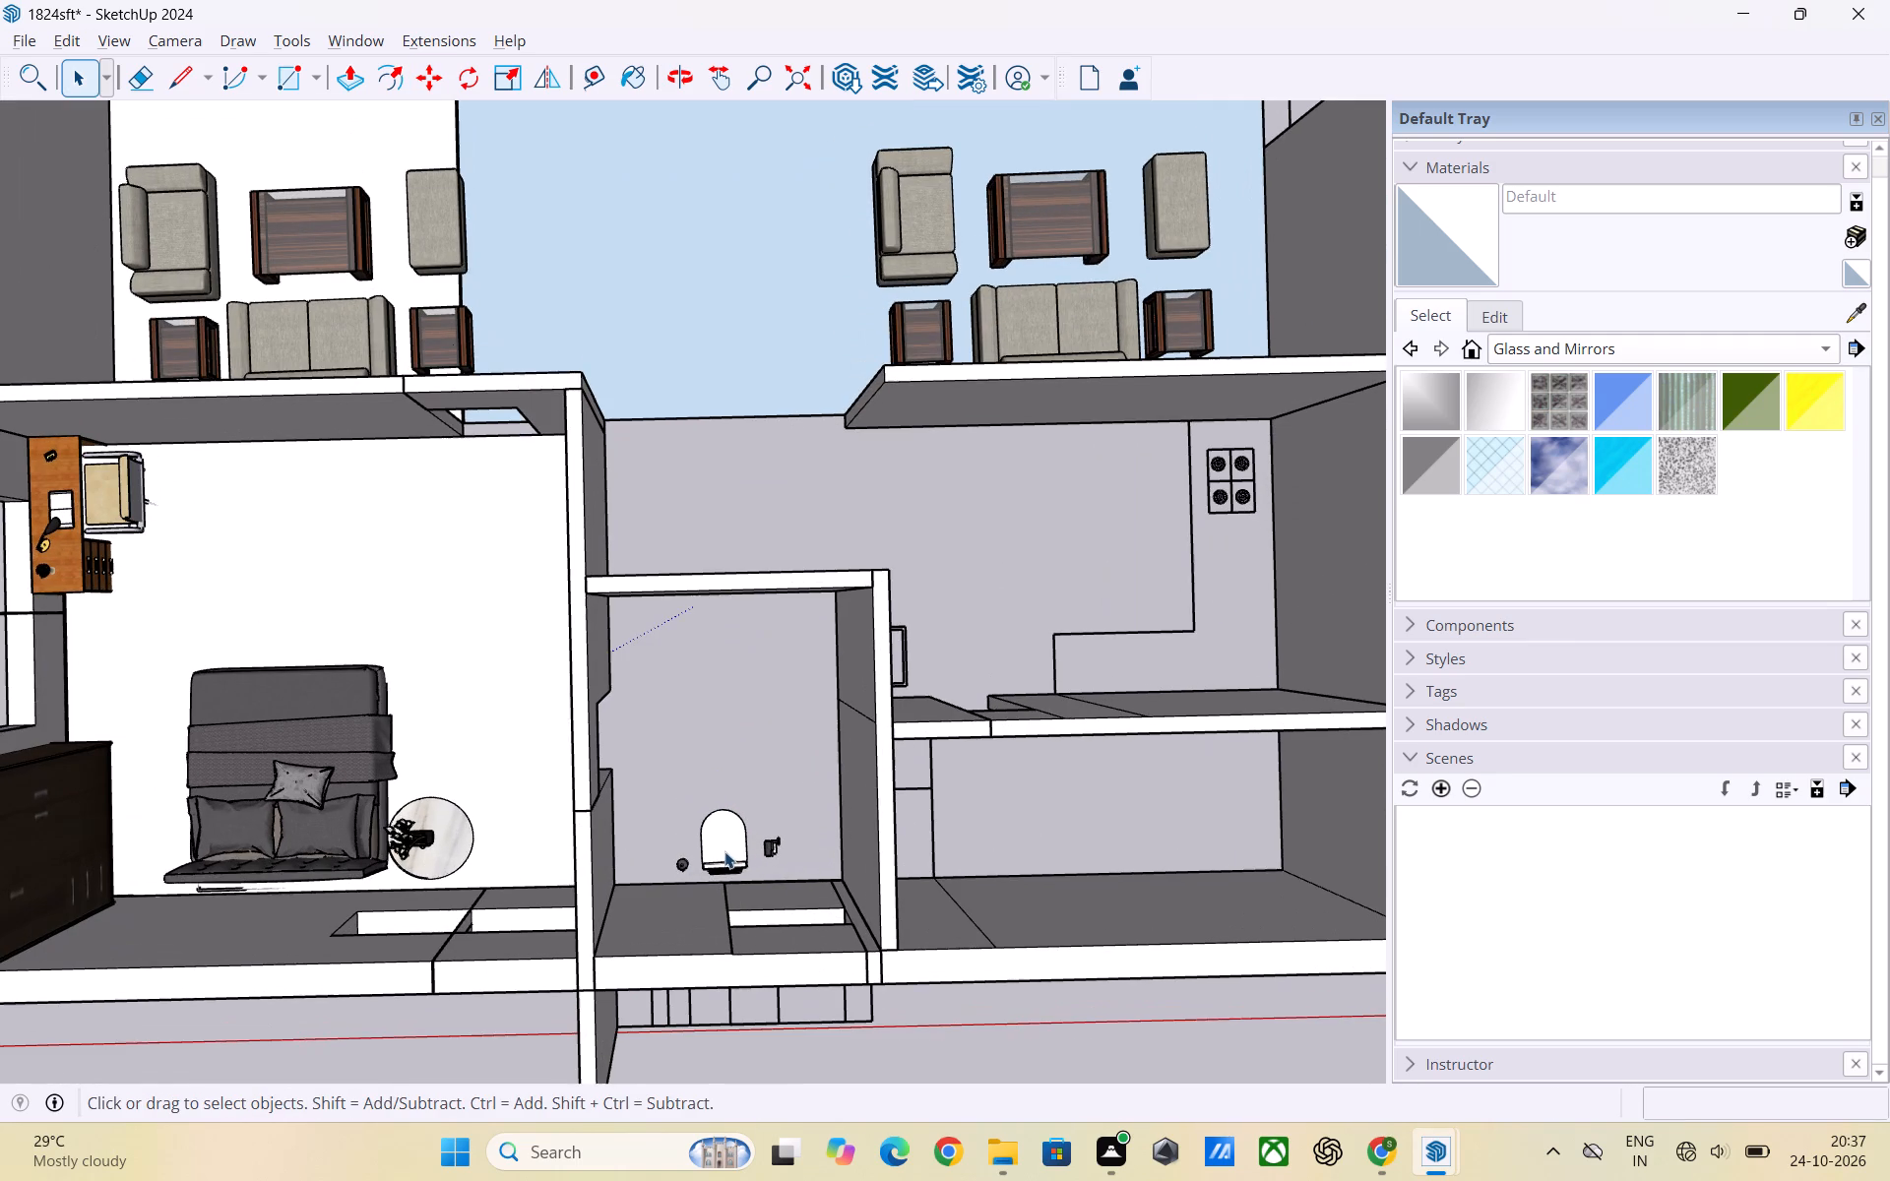
pyautogui.click(725, 852)
pyautogui.scroll(-6, 757, 816)
pyautogui.moveTo(765, 828); pyautogui.dragTo(726, 758, button='middle')
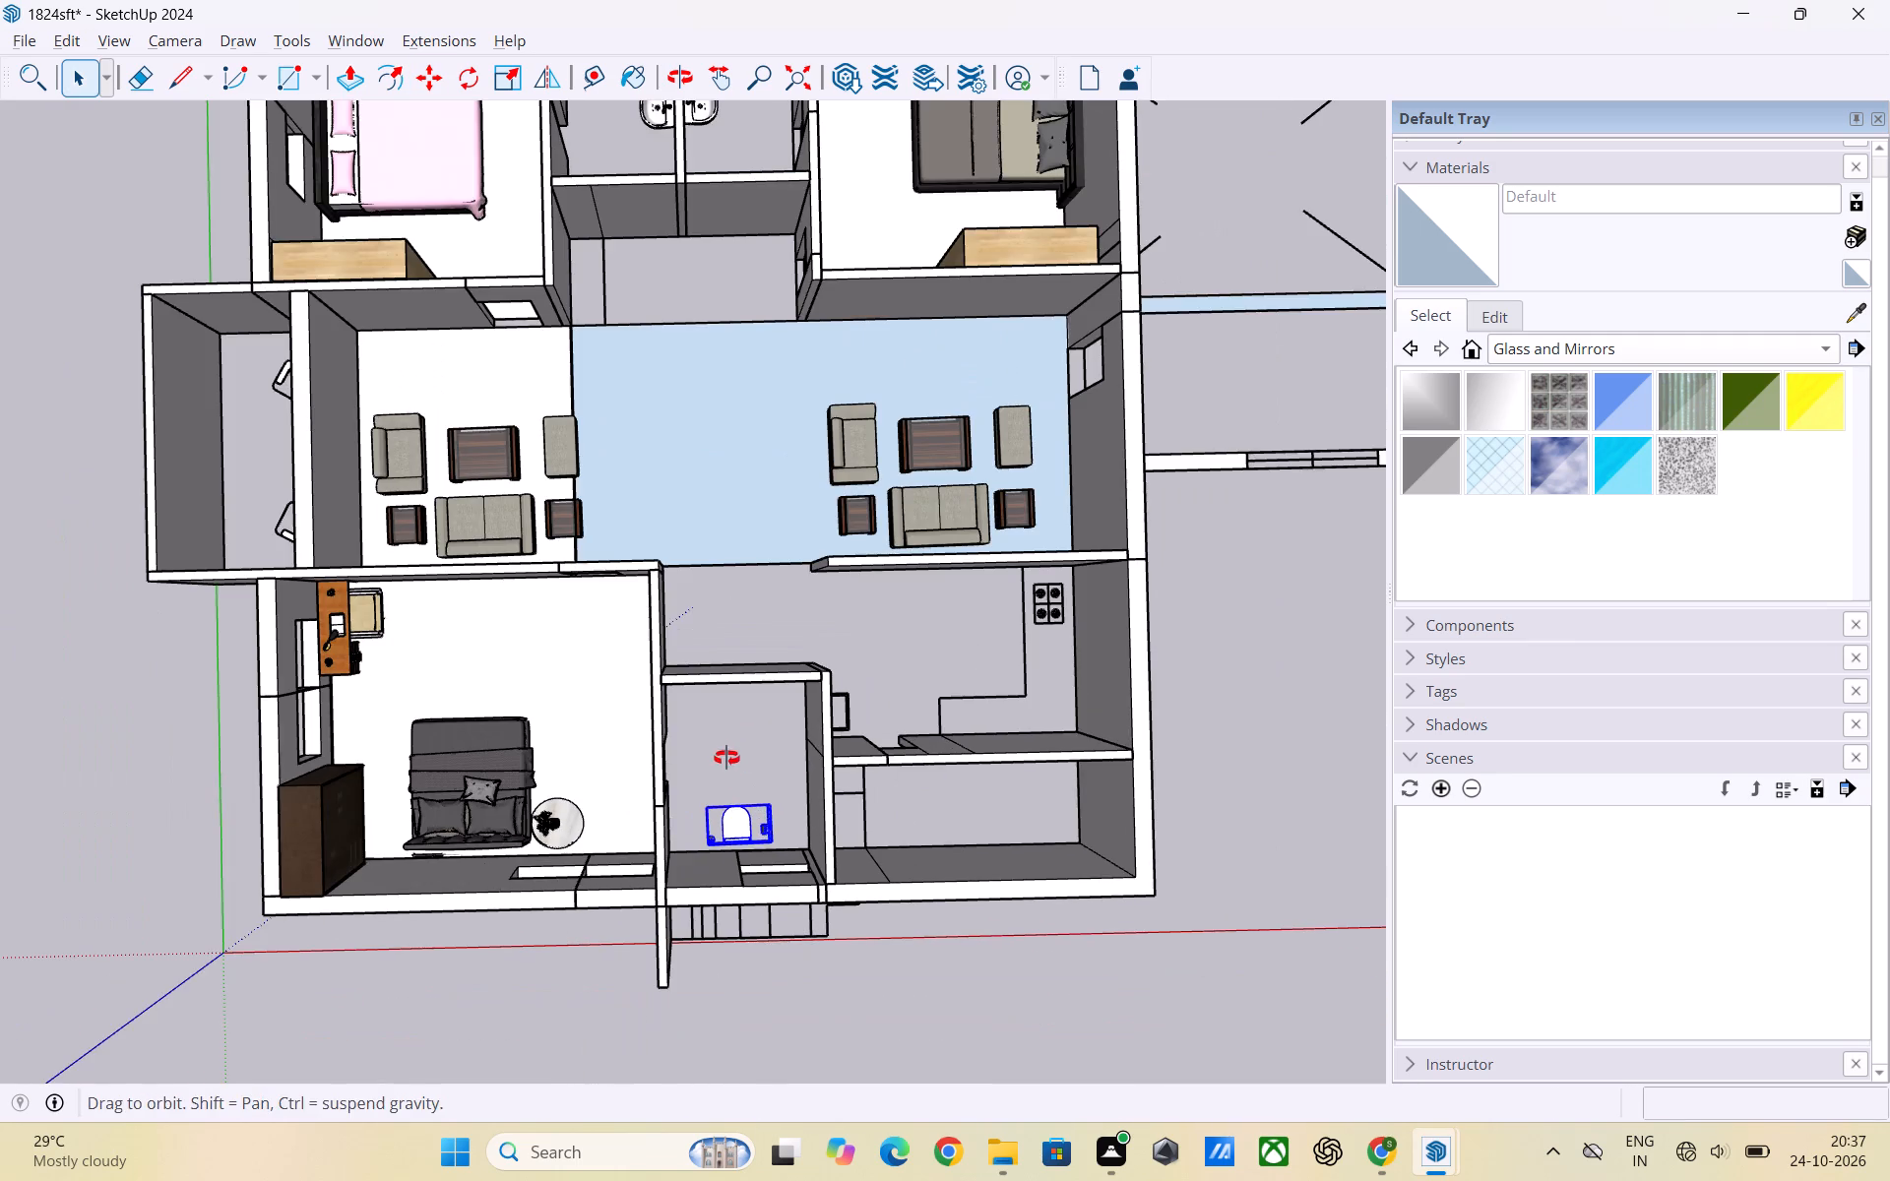
pyautogui.moveTo(726, 758); pyautogui.dragTo(722, 742, button='middle')
pyautogui.scroll(3, 1253, 790)
pyautogui.moveTo(1262, 798); pyautogui.dragTo(1048, 846, button='middle')
pyautogui.click(1193, 831)
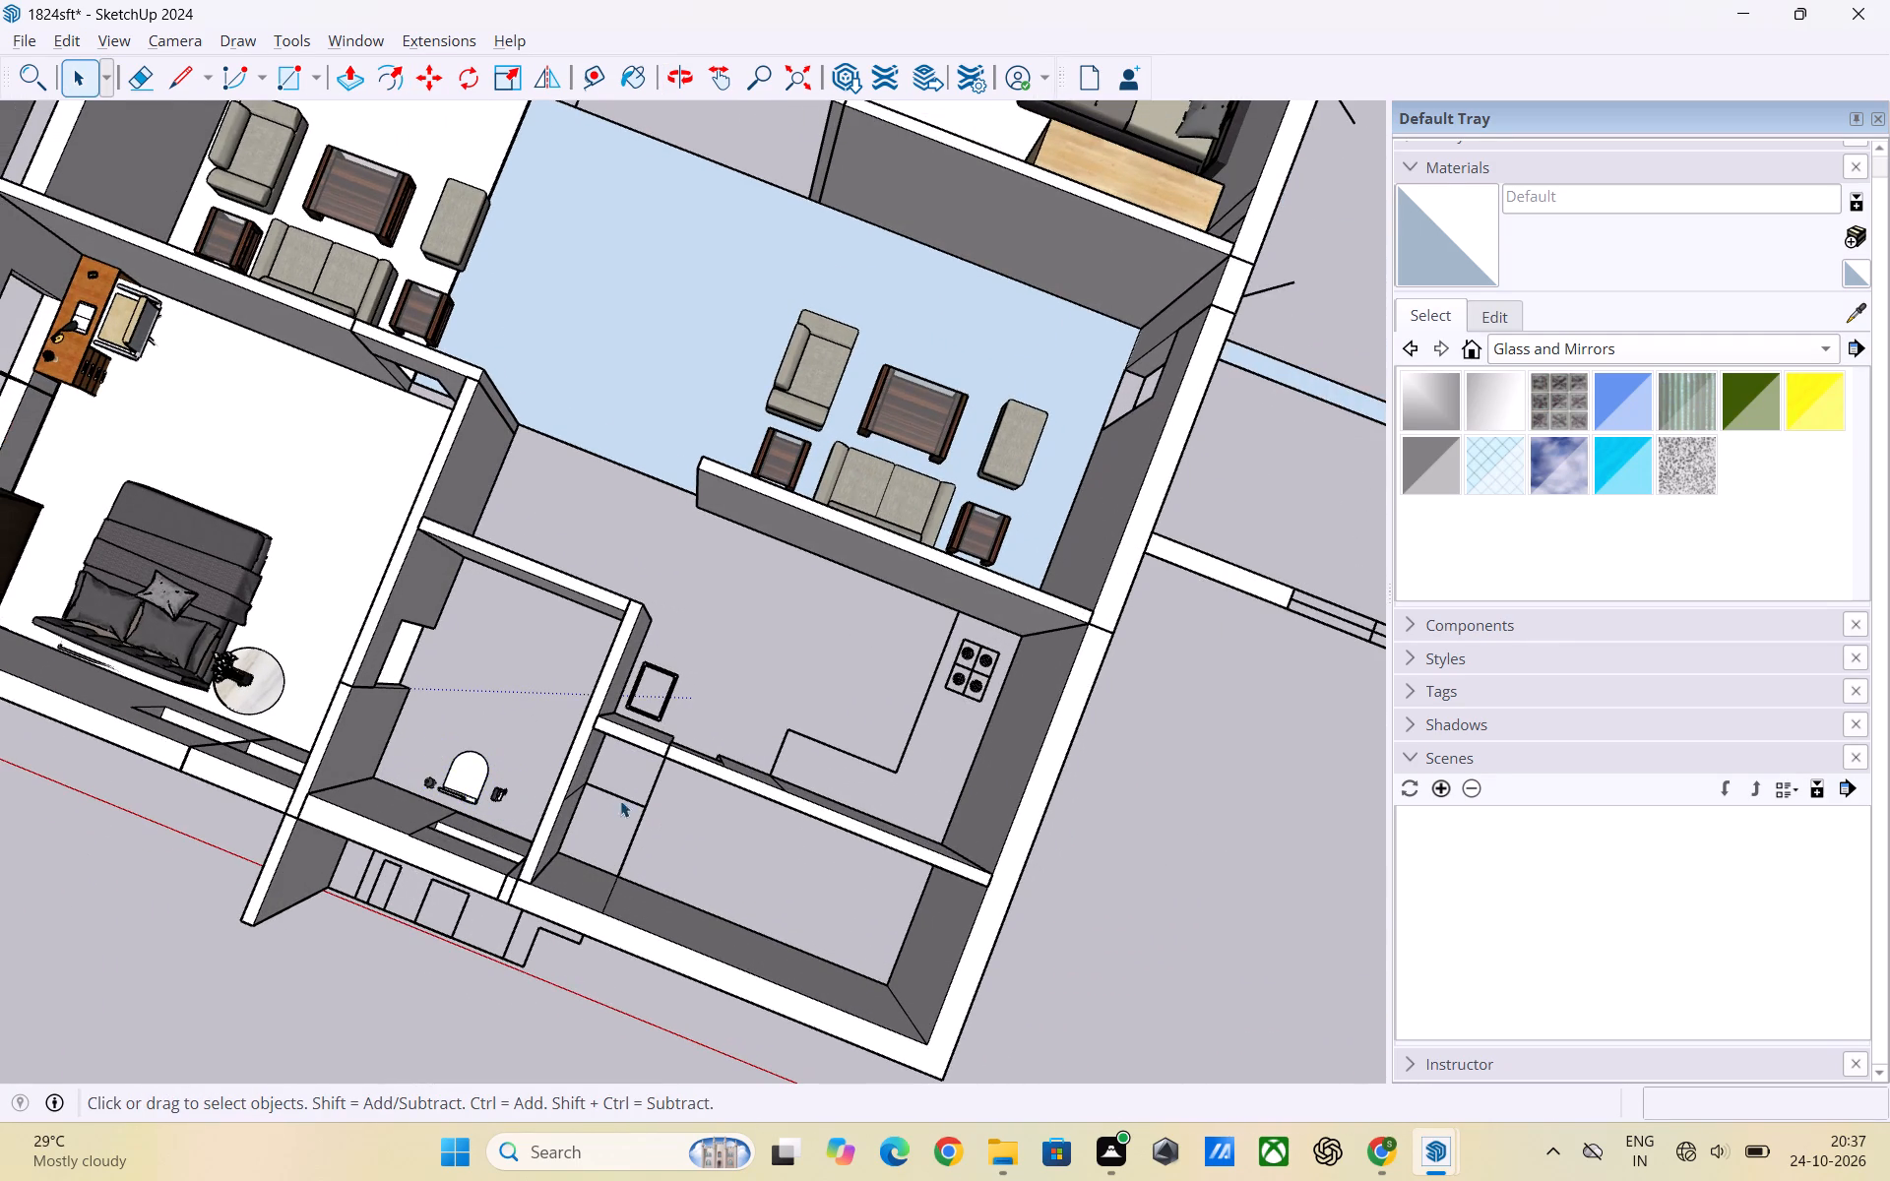
pyautogui.scroll(2, 604, 778)
pyautogui.scroll(-6, 1003, 717)
pyautogui.scroll(3, 606, 755)
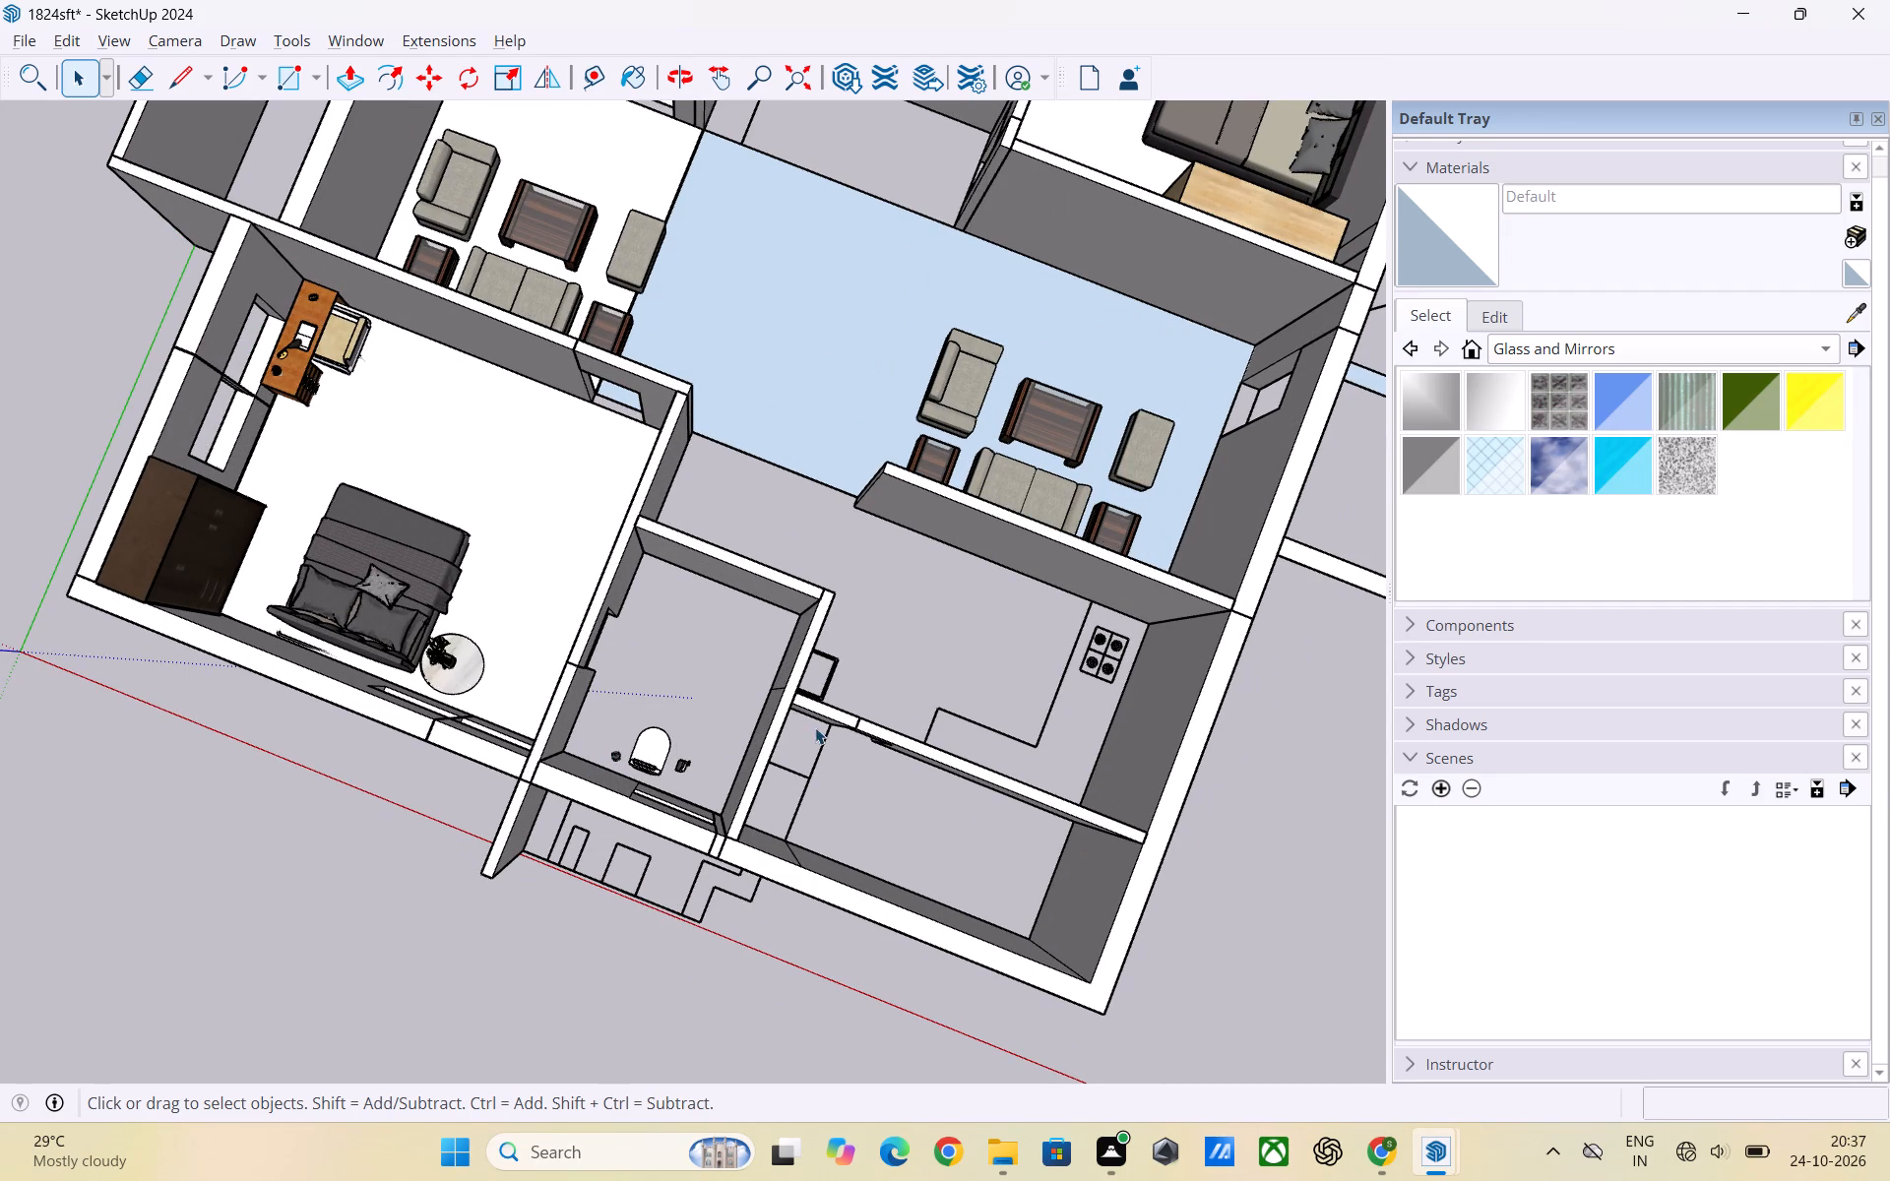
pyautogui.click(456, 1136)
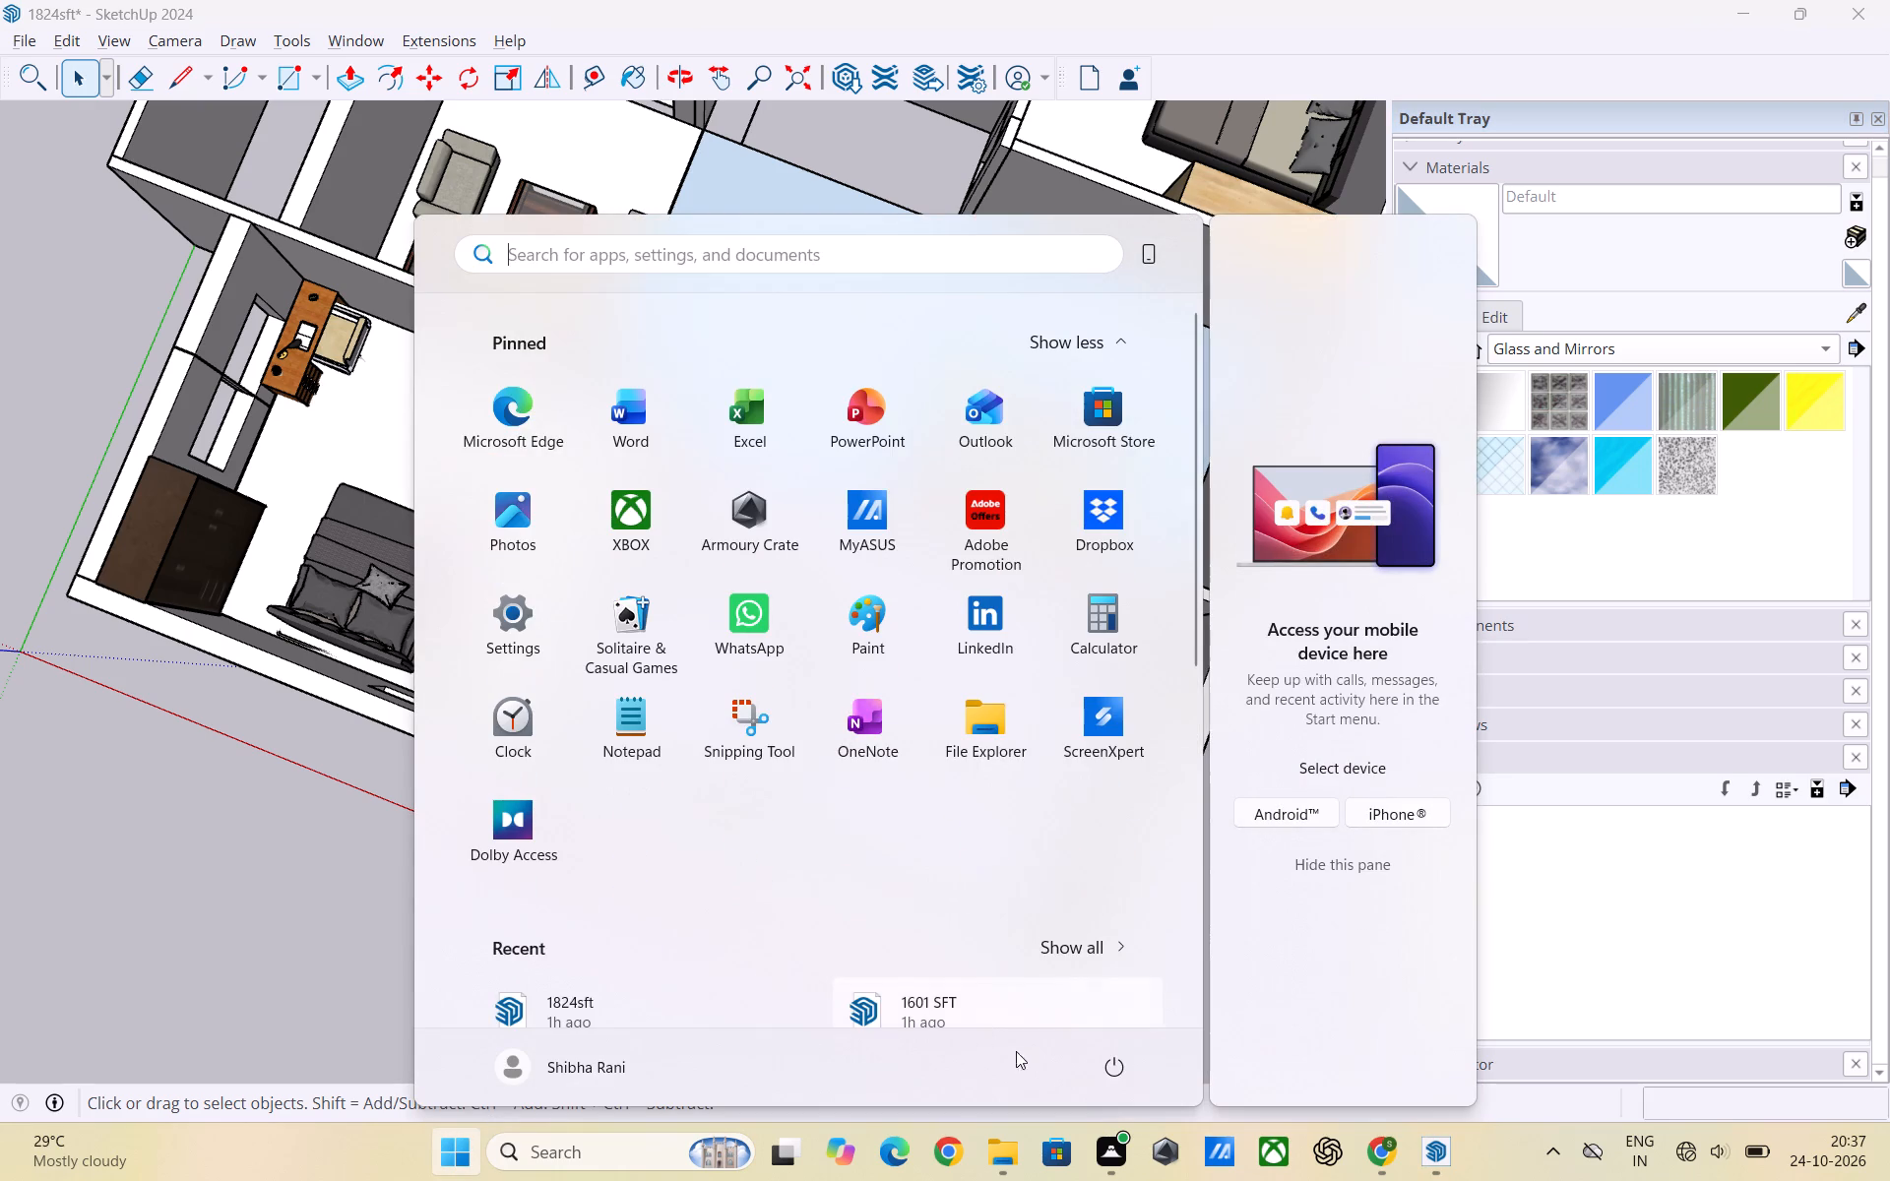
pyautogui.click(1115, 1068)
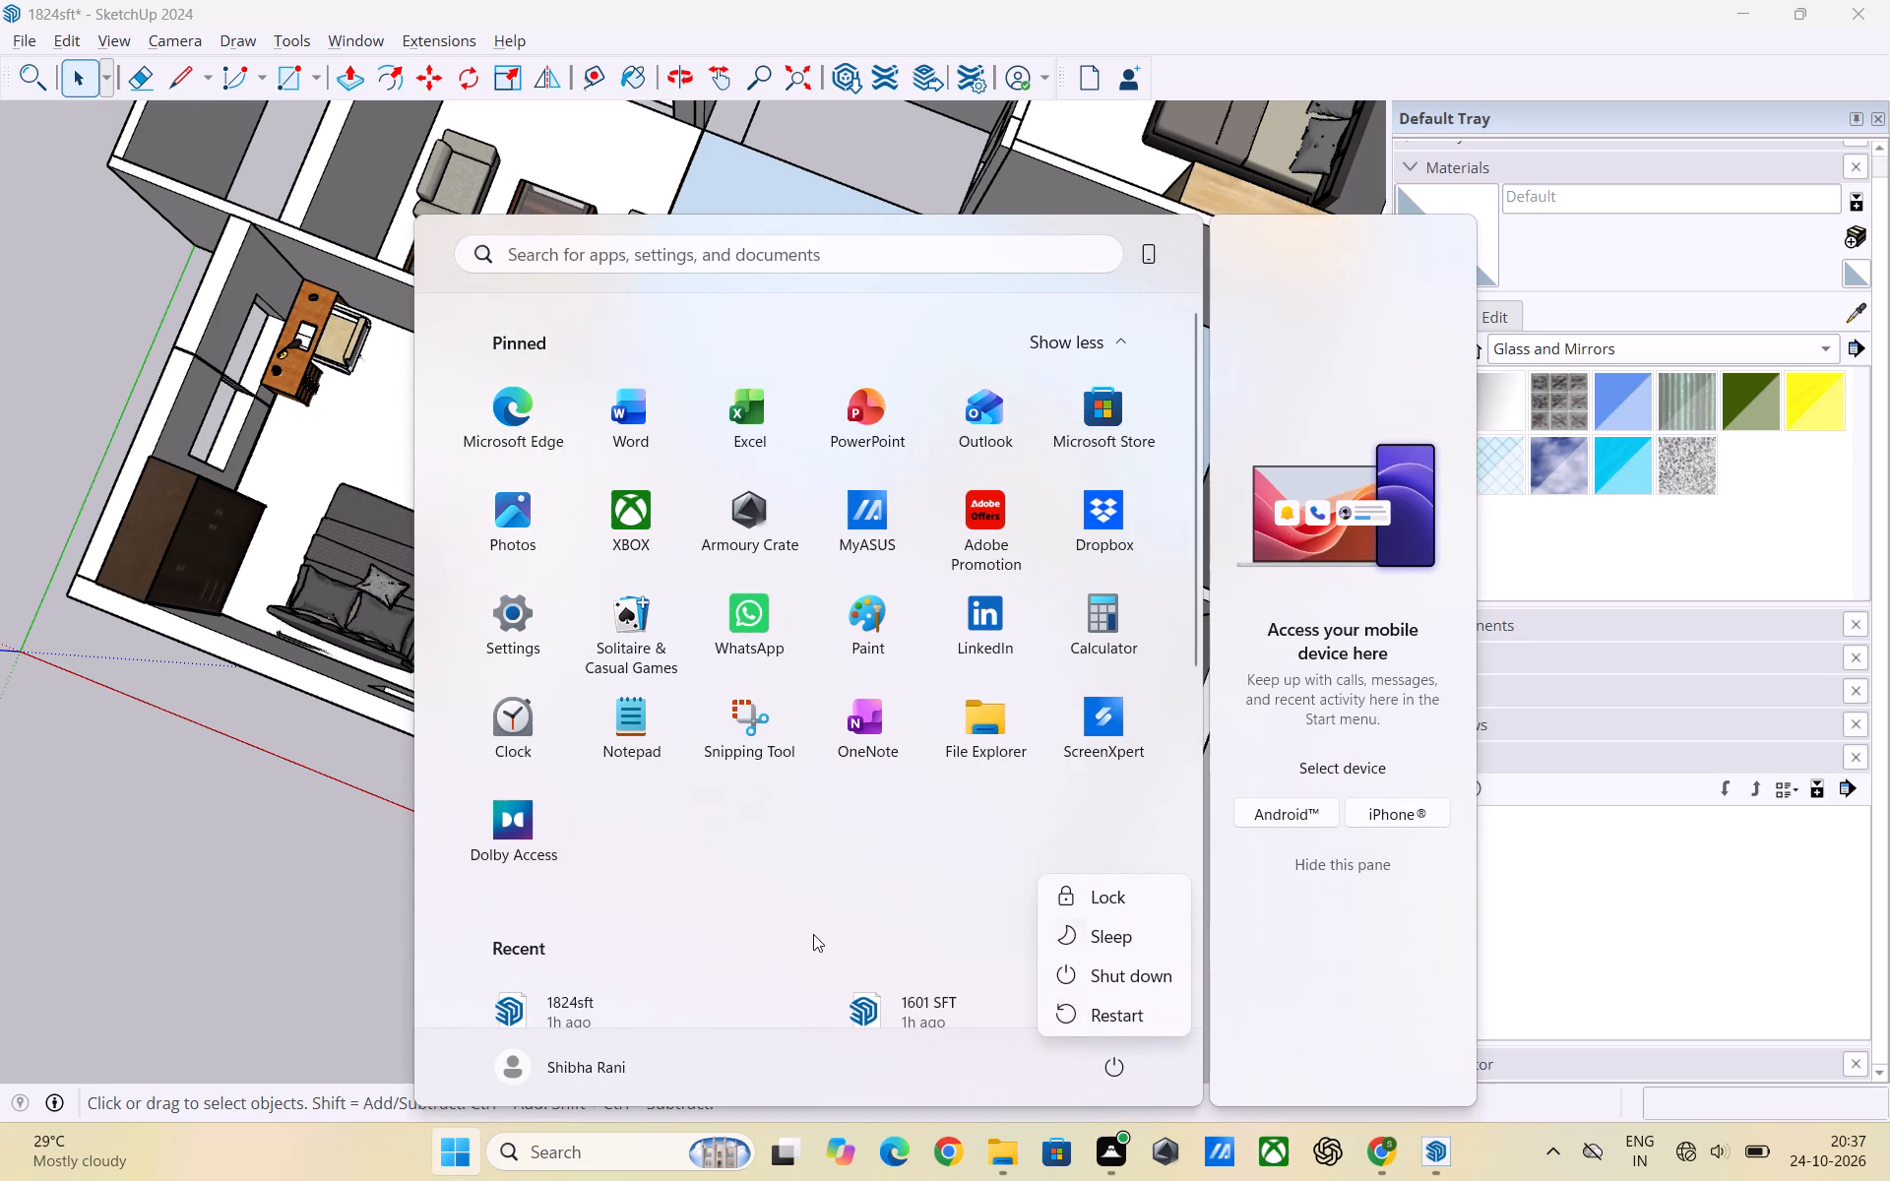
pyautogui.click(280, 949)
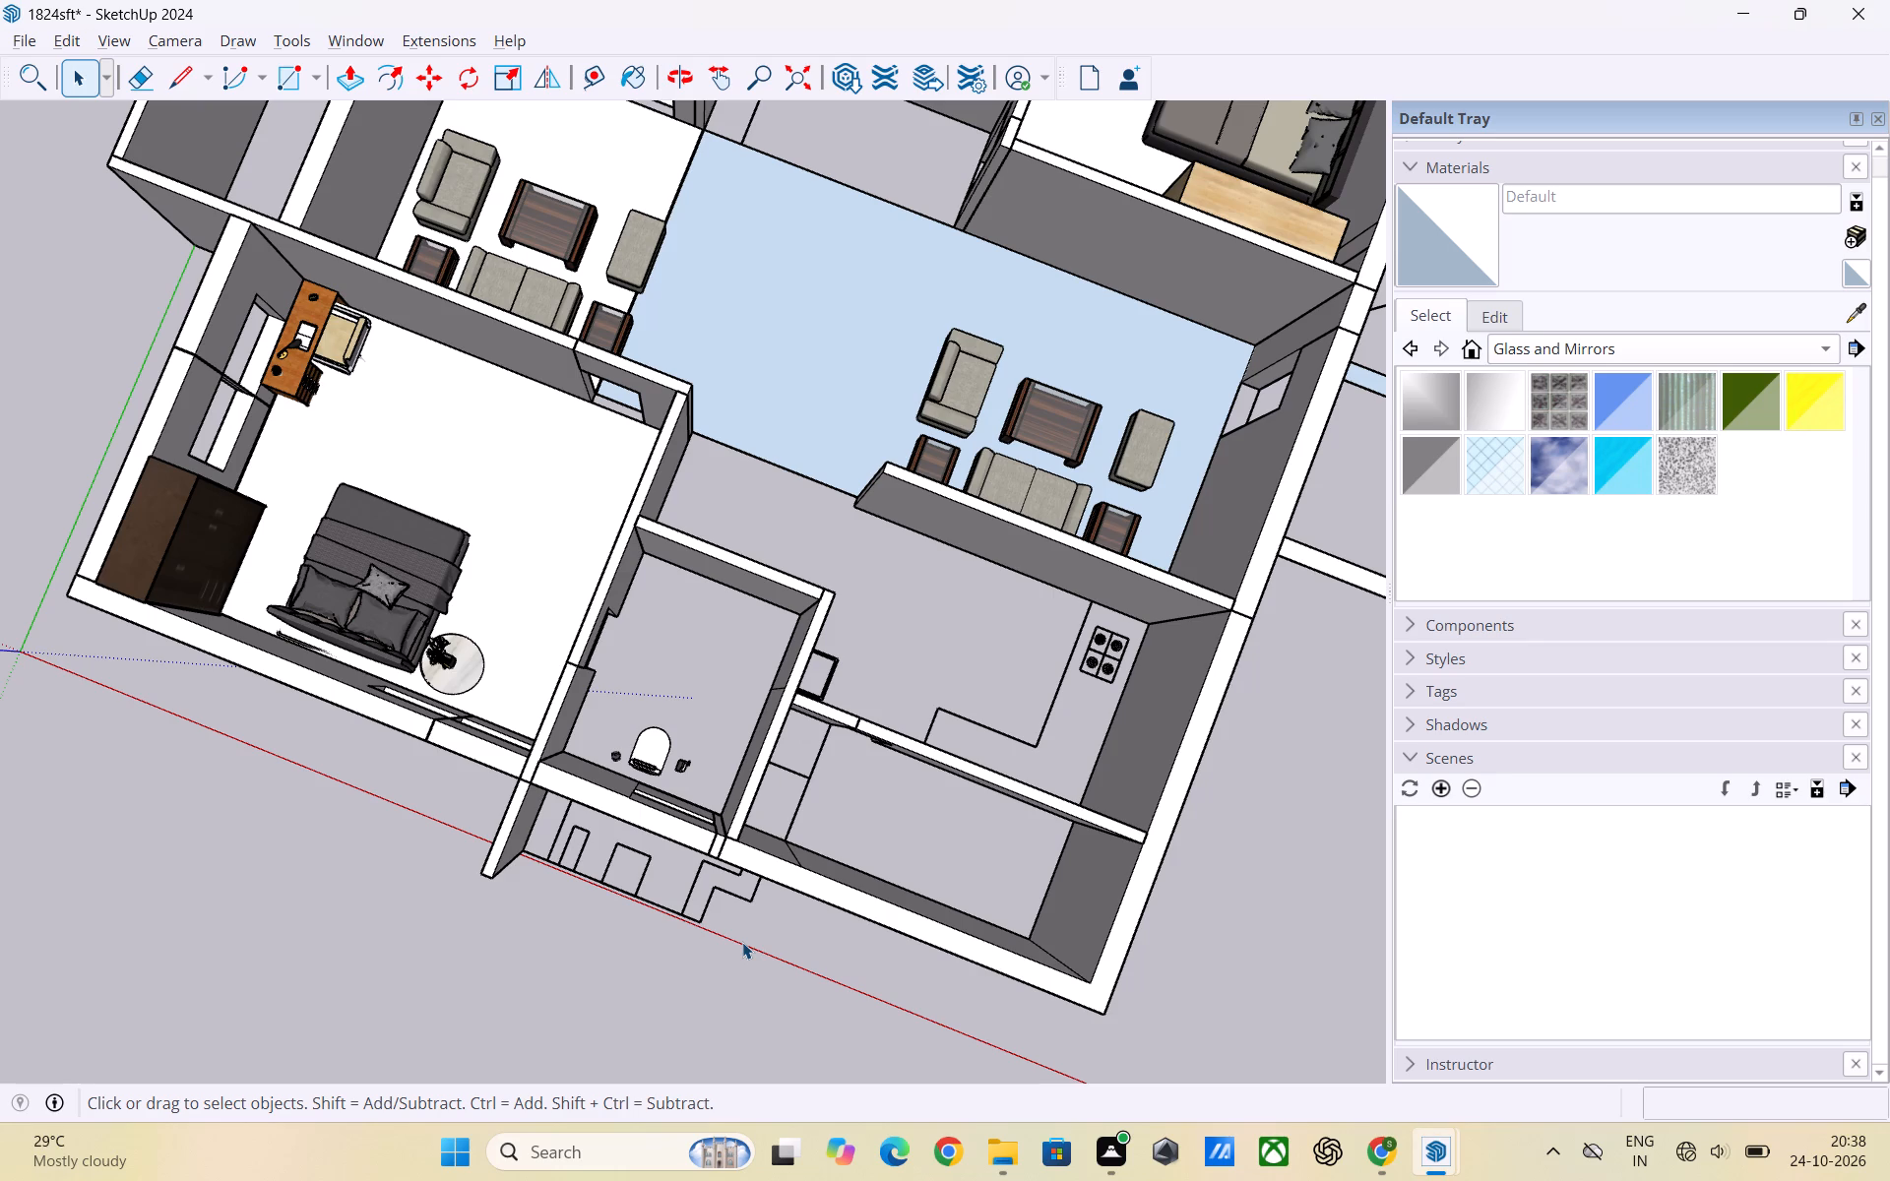
# Open the computer's power options.
pyautogui.click(439, 1150)
pyautogui.click(1117, 1085)
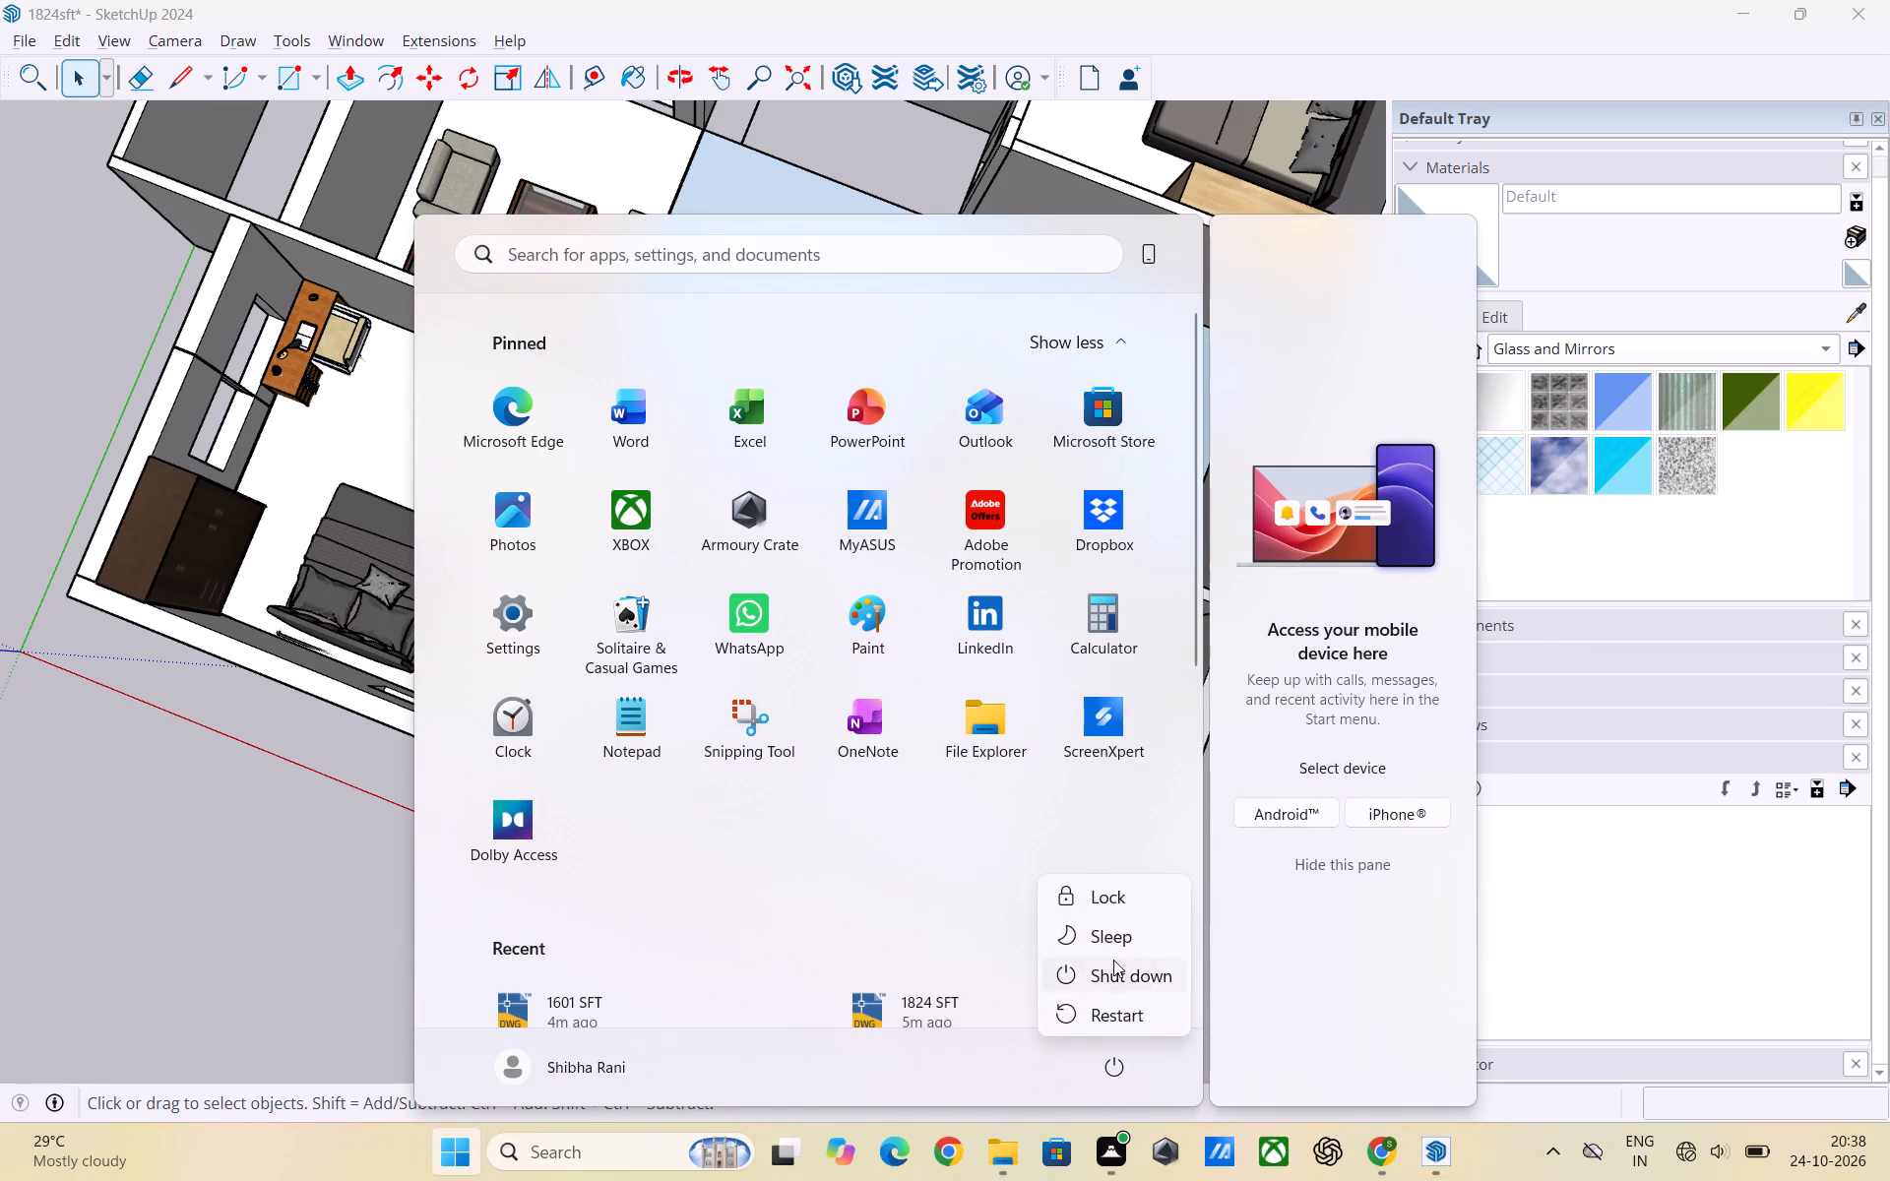
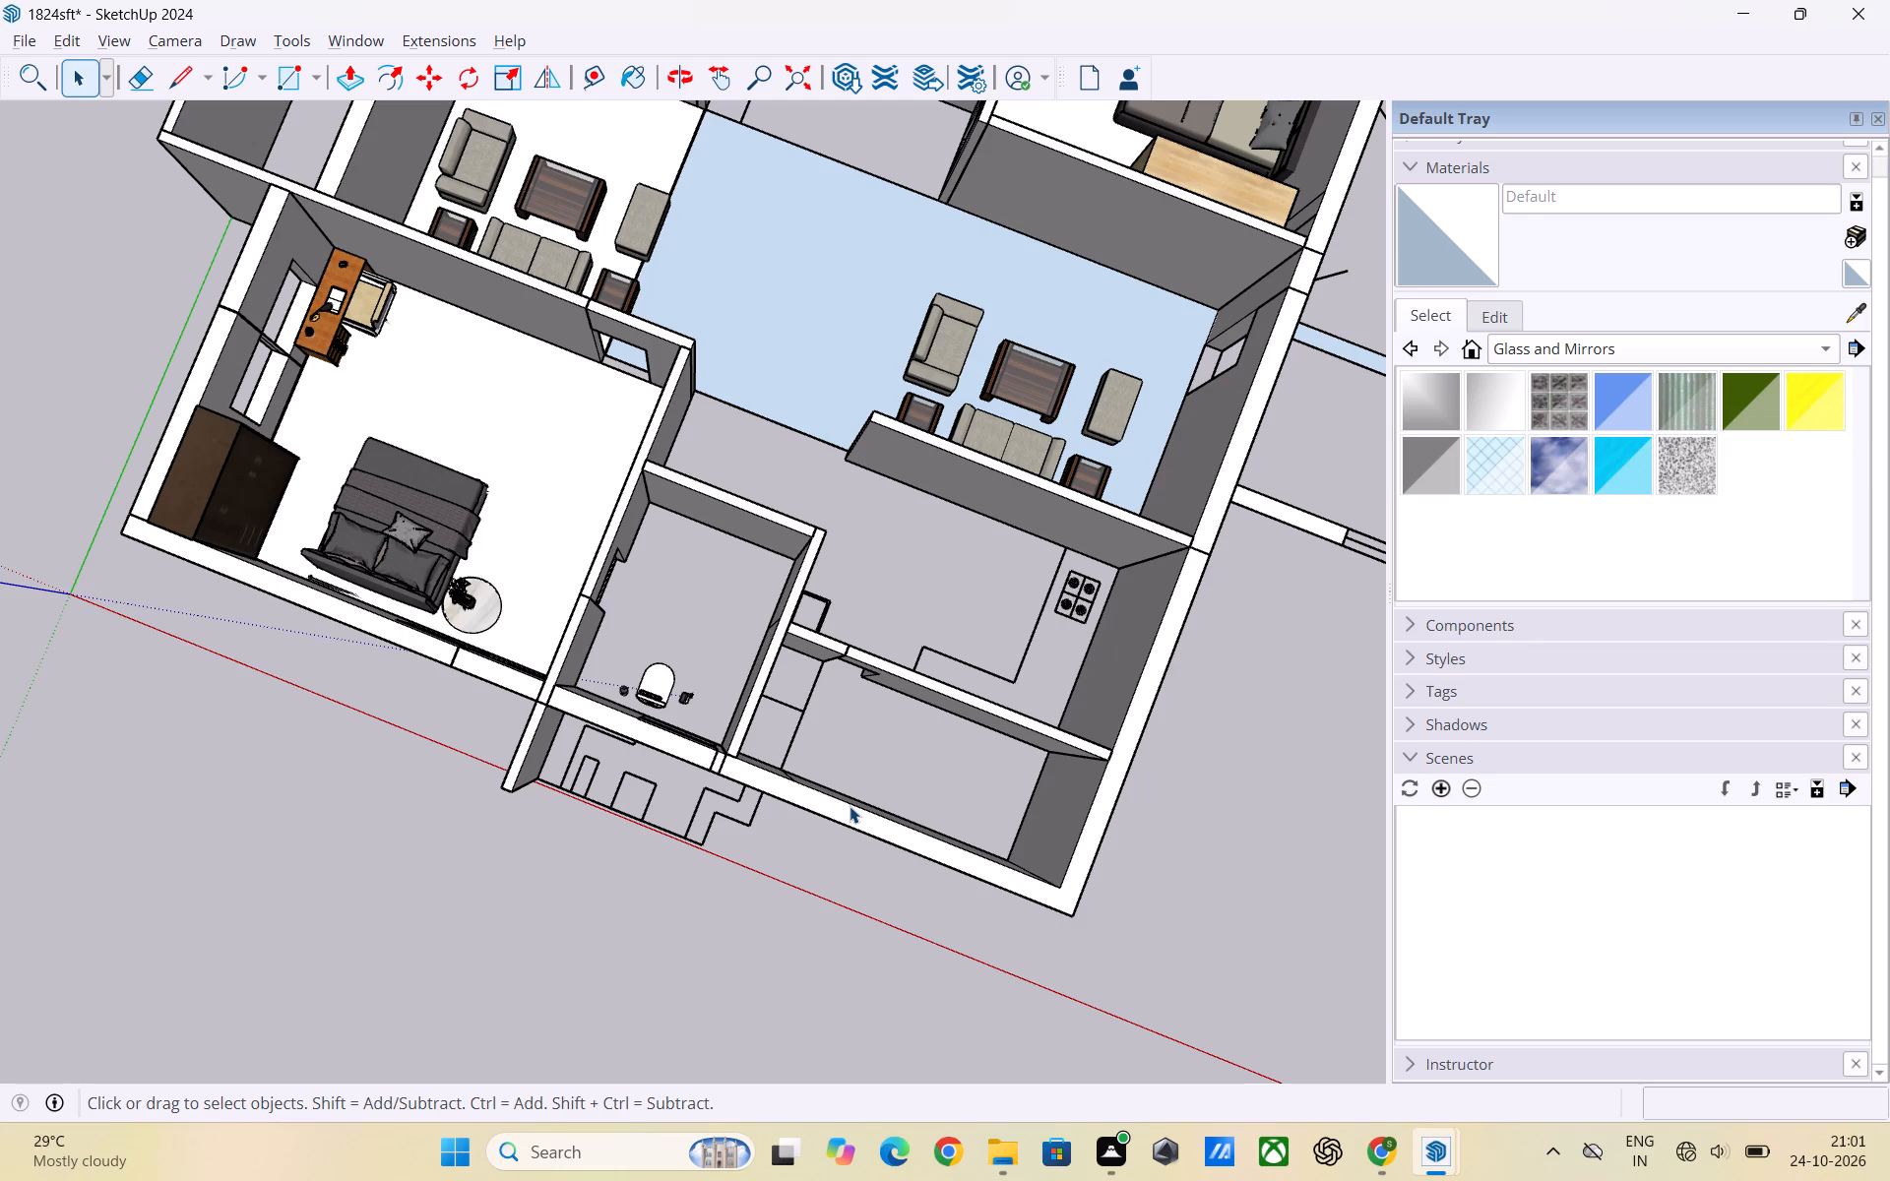
# Push/Pull the side face of the window opening in the toilet's outer wall 3' across to close the opening.
pyautogui.scroll(-11, 555, 0)
pyautogui.moveTo(668, 611); pyautogui.dragTo(772, 519, button='middle')
pyautogui.scroll(4, 667, 620)
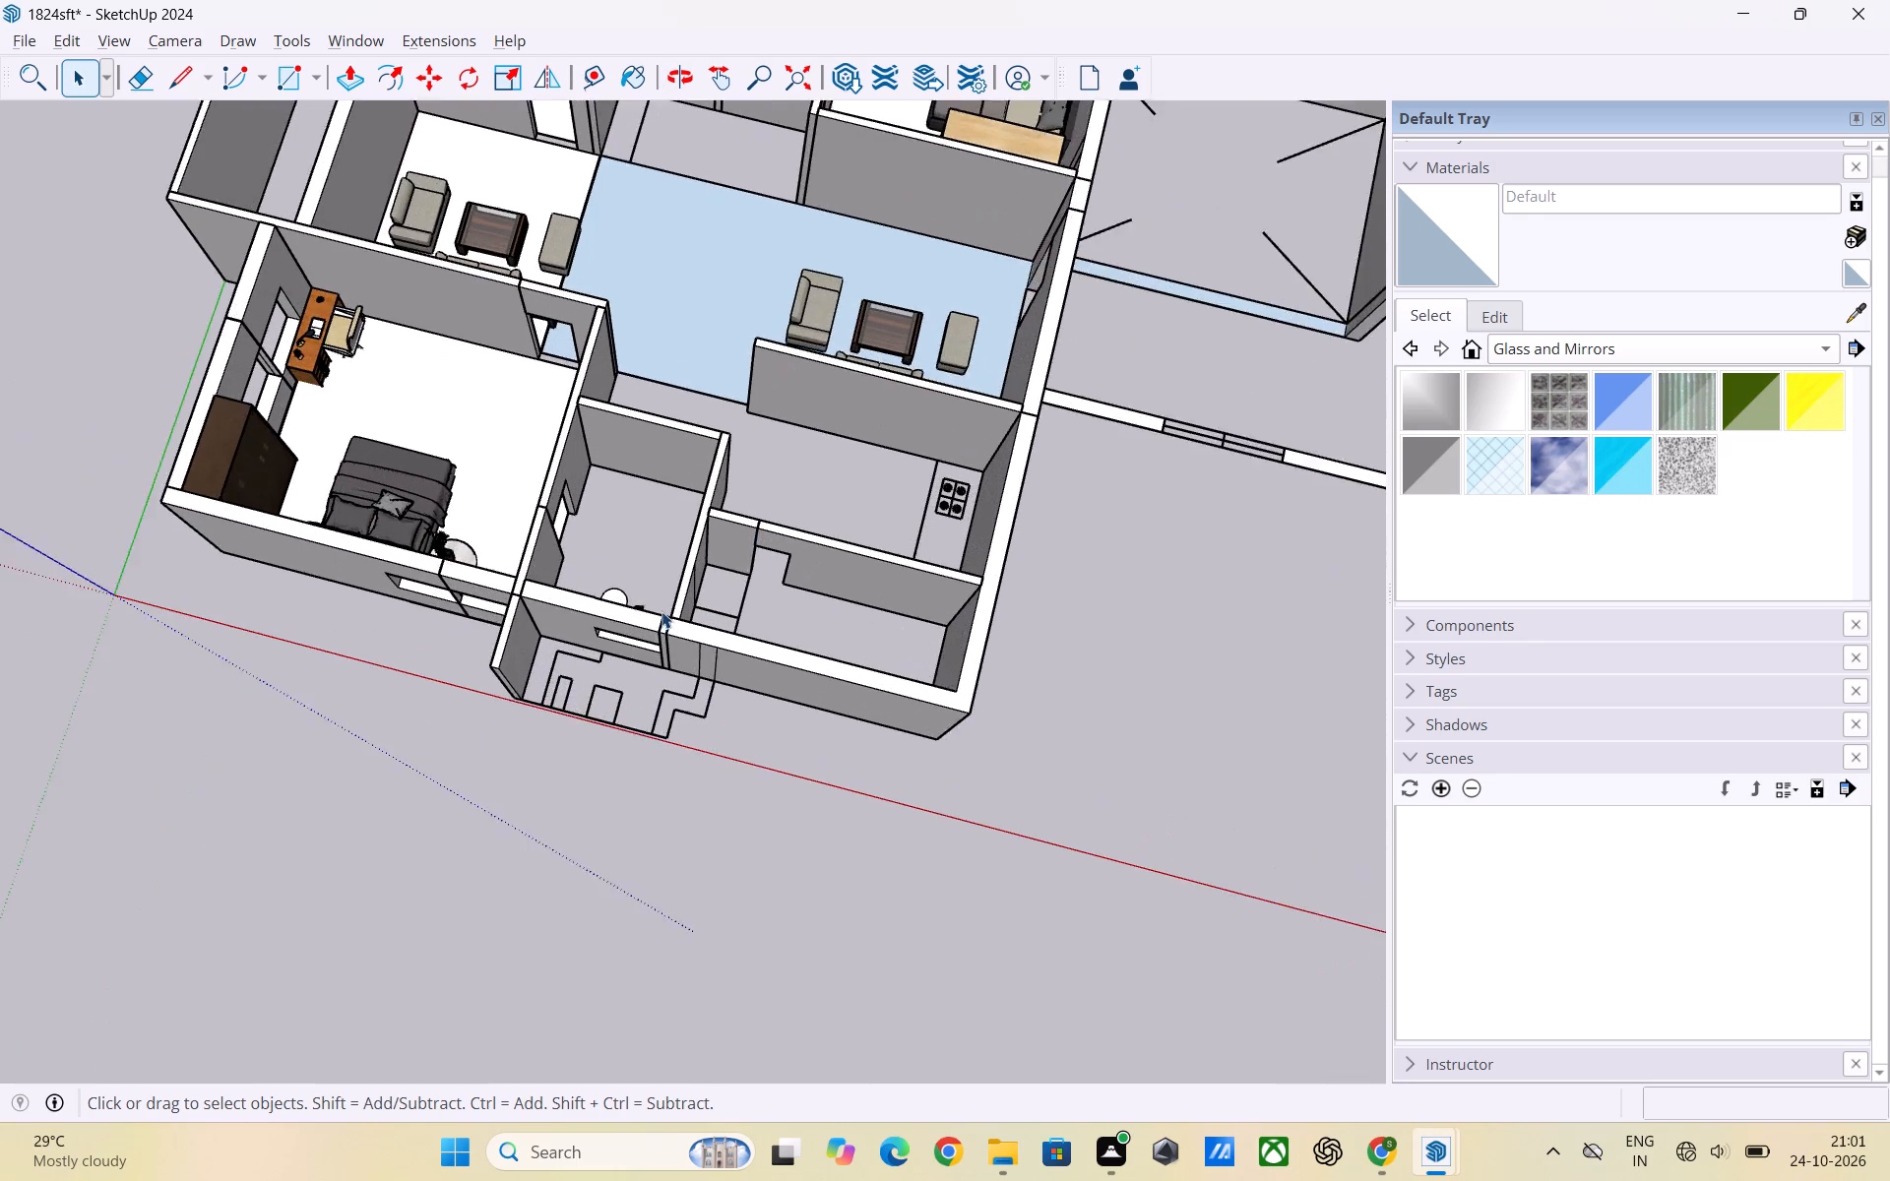
pyautogui.scroll(2, 661, 611)
pyautogui.moveTo(628, 577); pyautogui.dragTo(665, 656, button='middle')
pyautogui.scroll(3, 633, 598)
pyautogui.scroll(1, 662, 430)
pyautogui.scroll(-3, 731, 0)
pyautogui.scroll(-4, 794, 391)
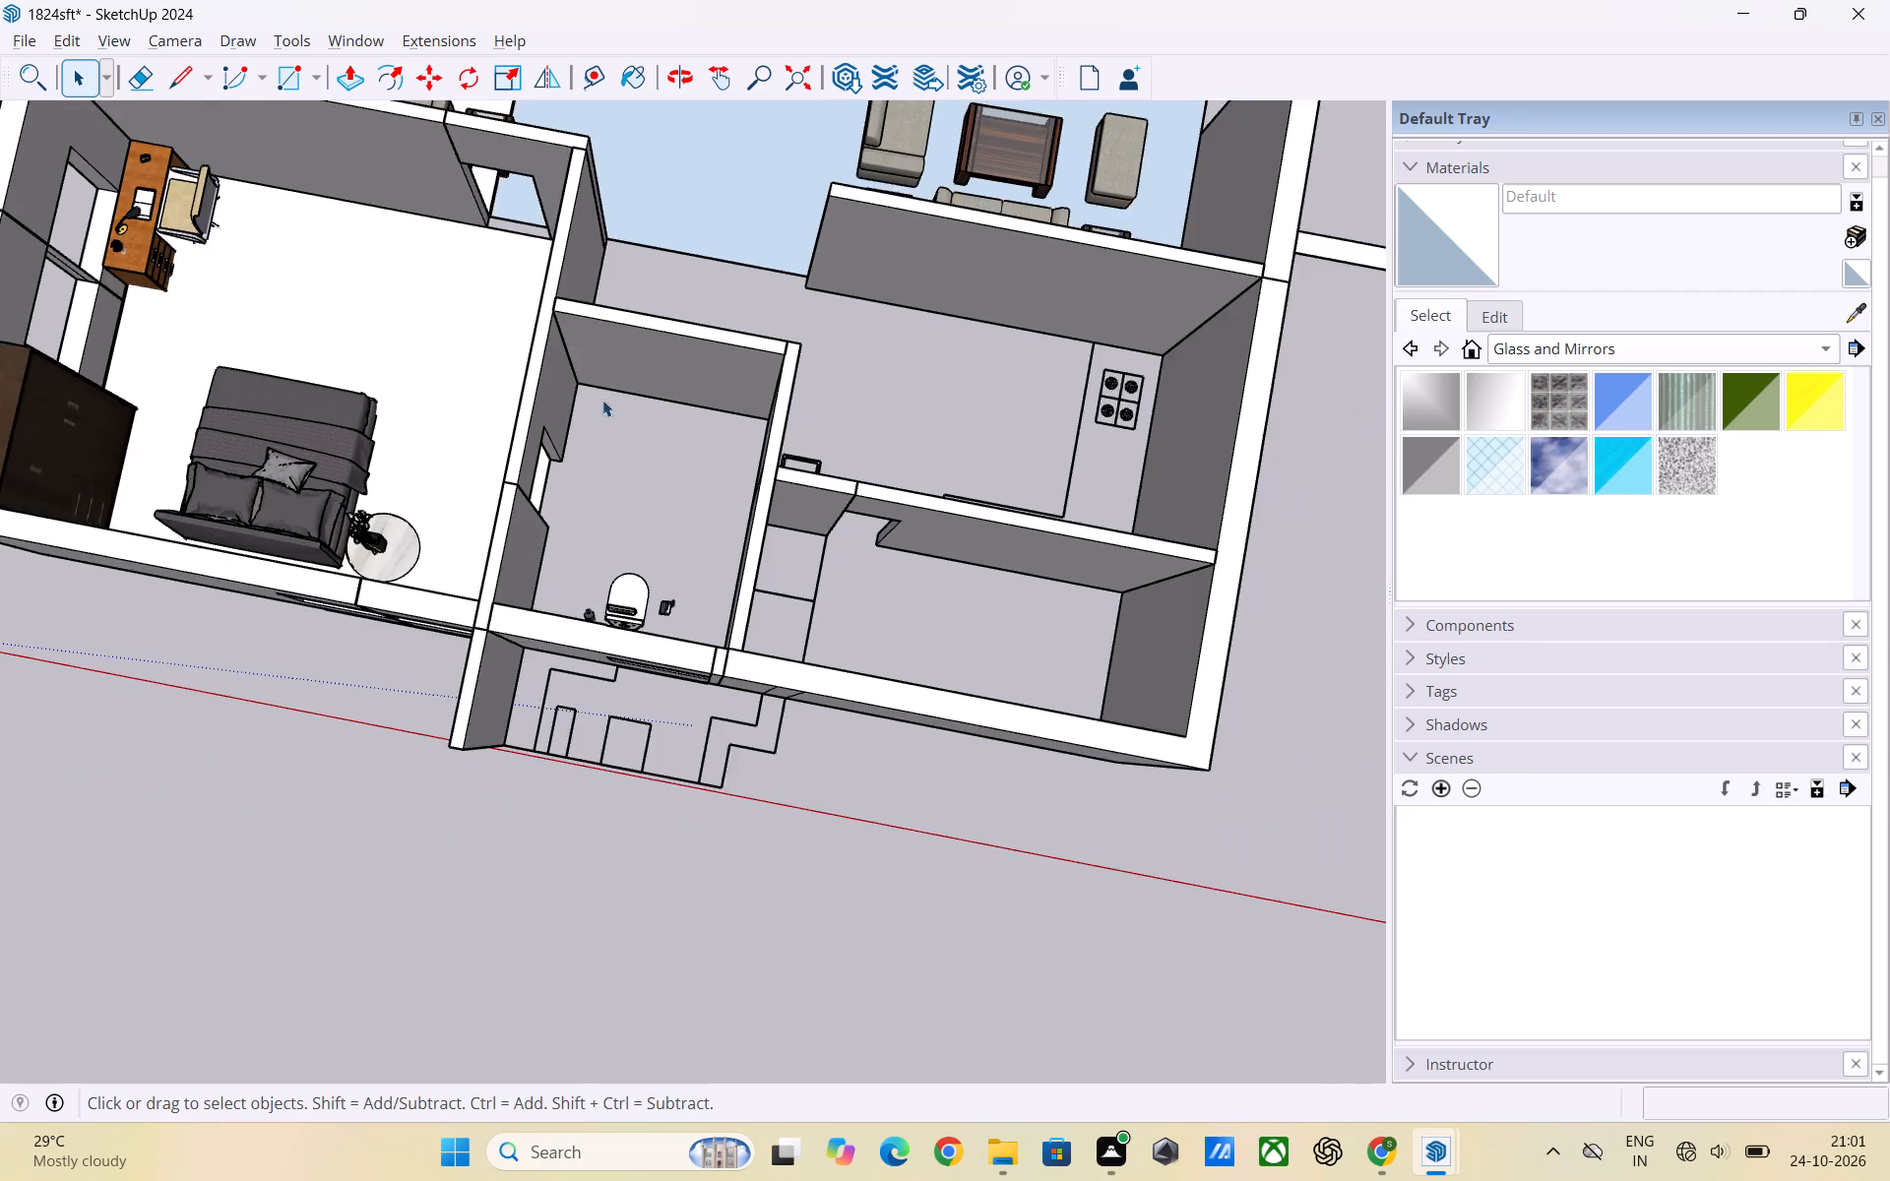
pyautogui.scroll(-1, 602, 400)
pyautogui.moveTo(668, 477); pyautogui.dragTo(753, 450, button='middle')
pyautogui.scroll(6, 648, 564)
pyautogui.moveTo(661, 549); pyautogui.dragTo(672, 651, button='middle')
pyautogui.scroll(1, 616, 576)
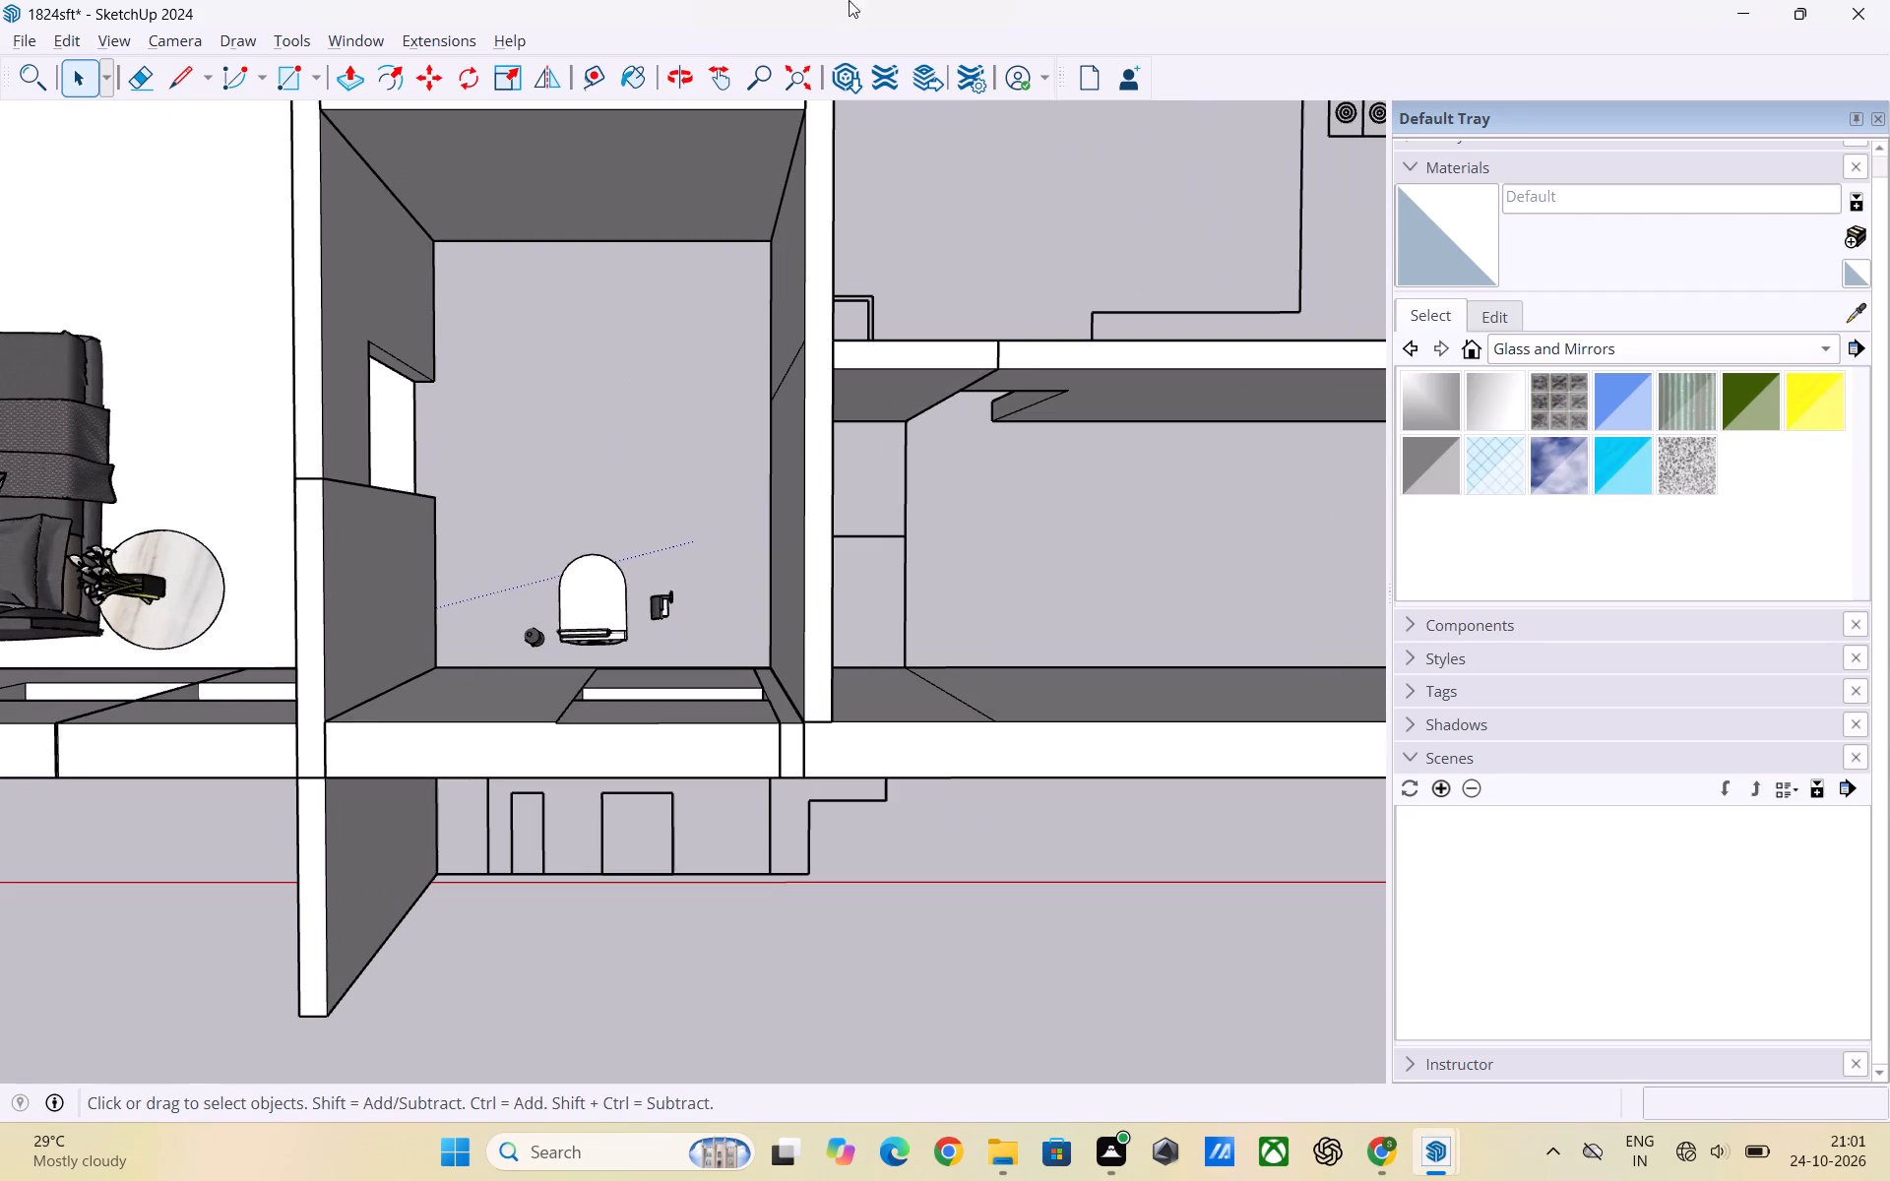
pyautogui.scroll(-2, 607, 583)
pyautogui.scroll(1, 637, 579)
pyautogui.scroll(-4, 654, 566)
pyautogui.moveTo(657, 651); pyautogui.dragTo(632, 551, button='middle')
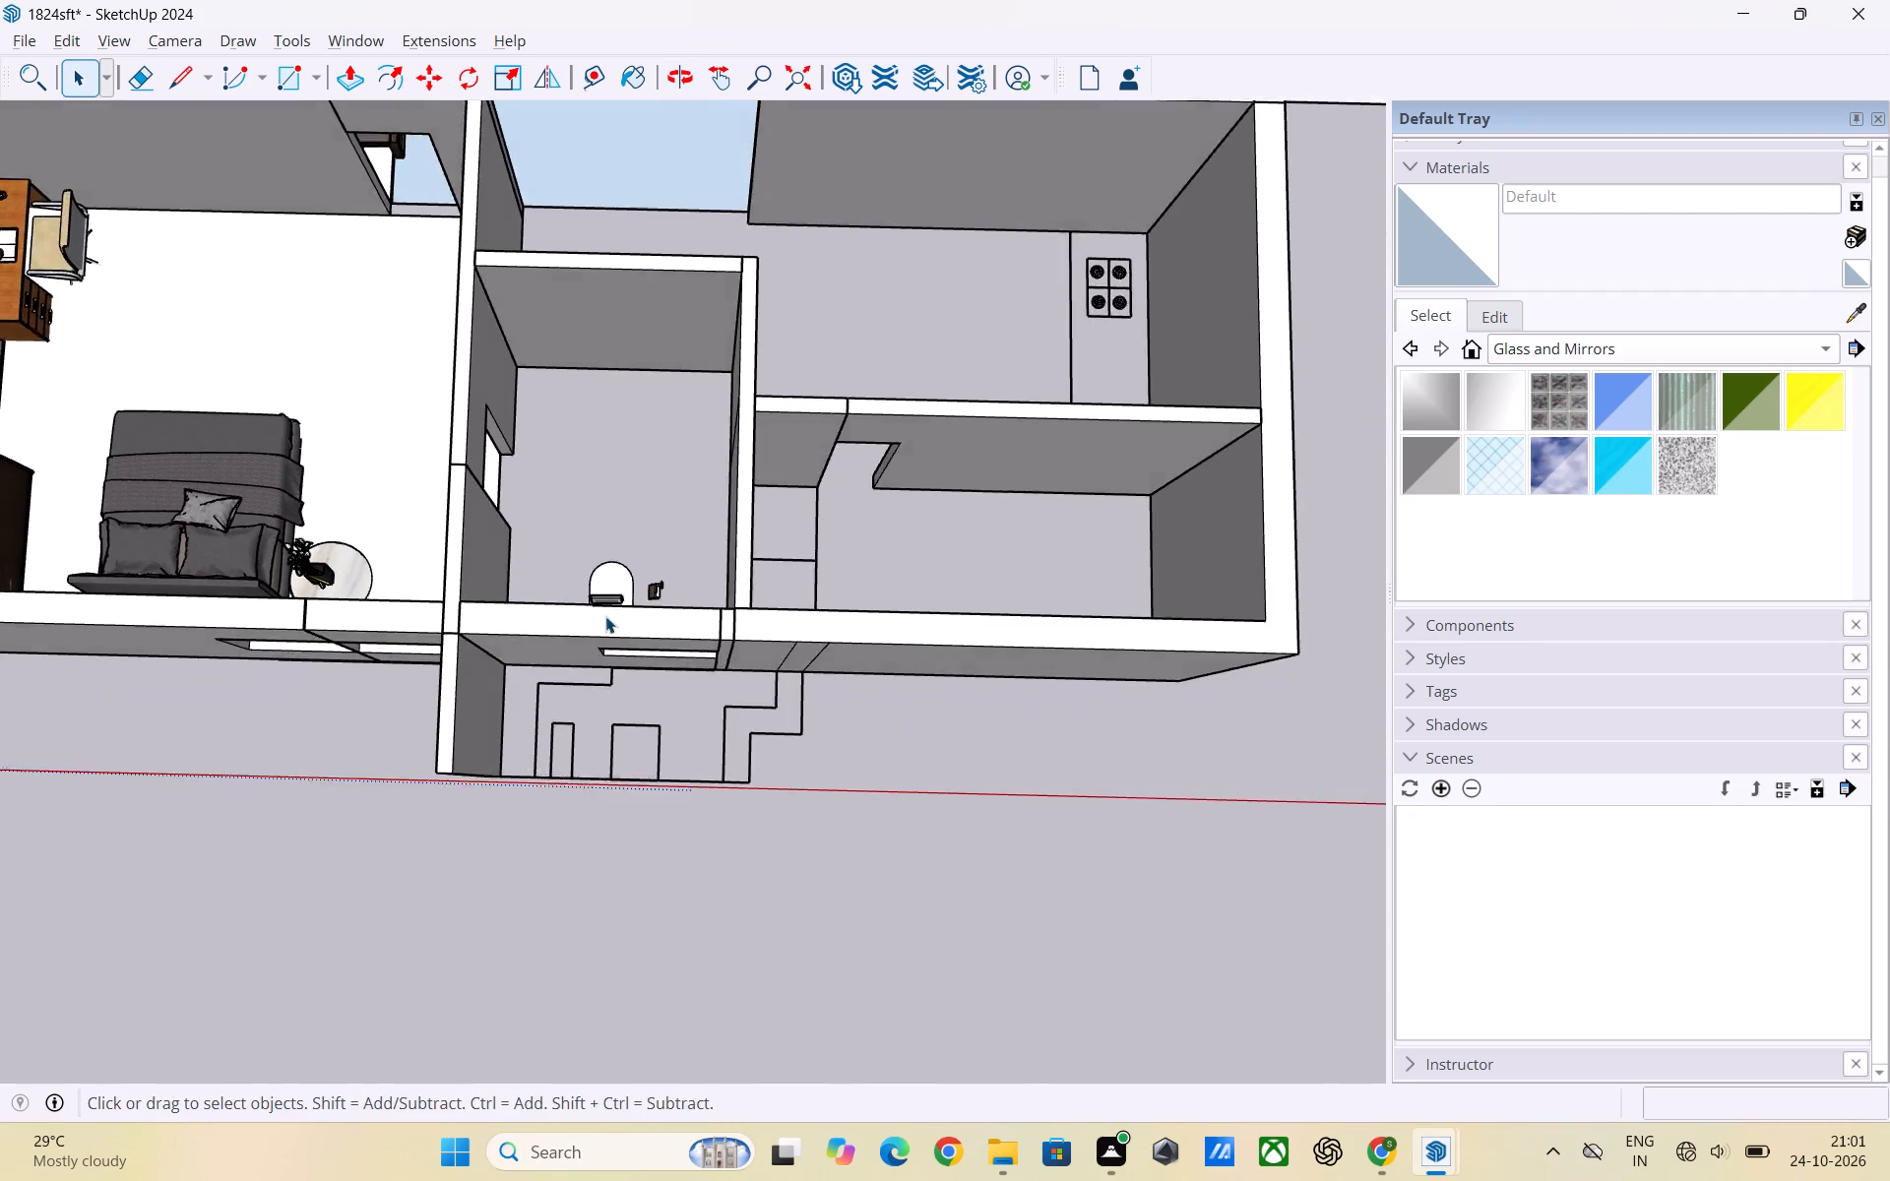
pyautogui.scroll(5, 605, 616)
pyautogui.moveTo(645, 644); pyautogui.dragTo(564, 556, button='middle')
pyautogui.scroll(-9, 624, 565)
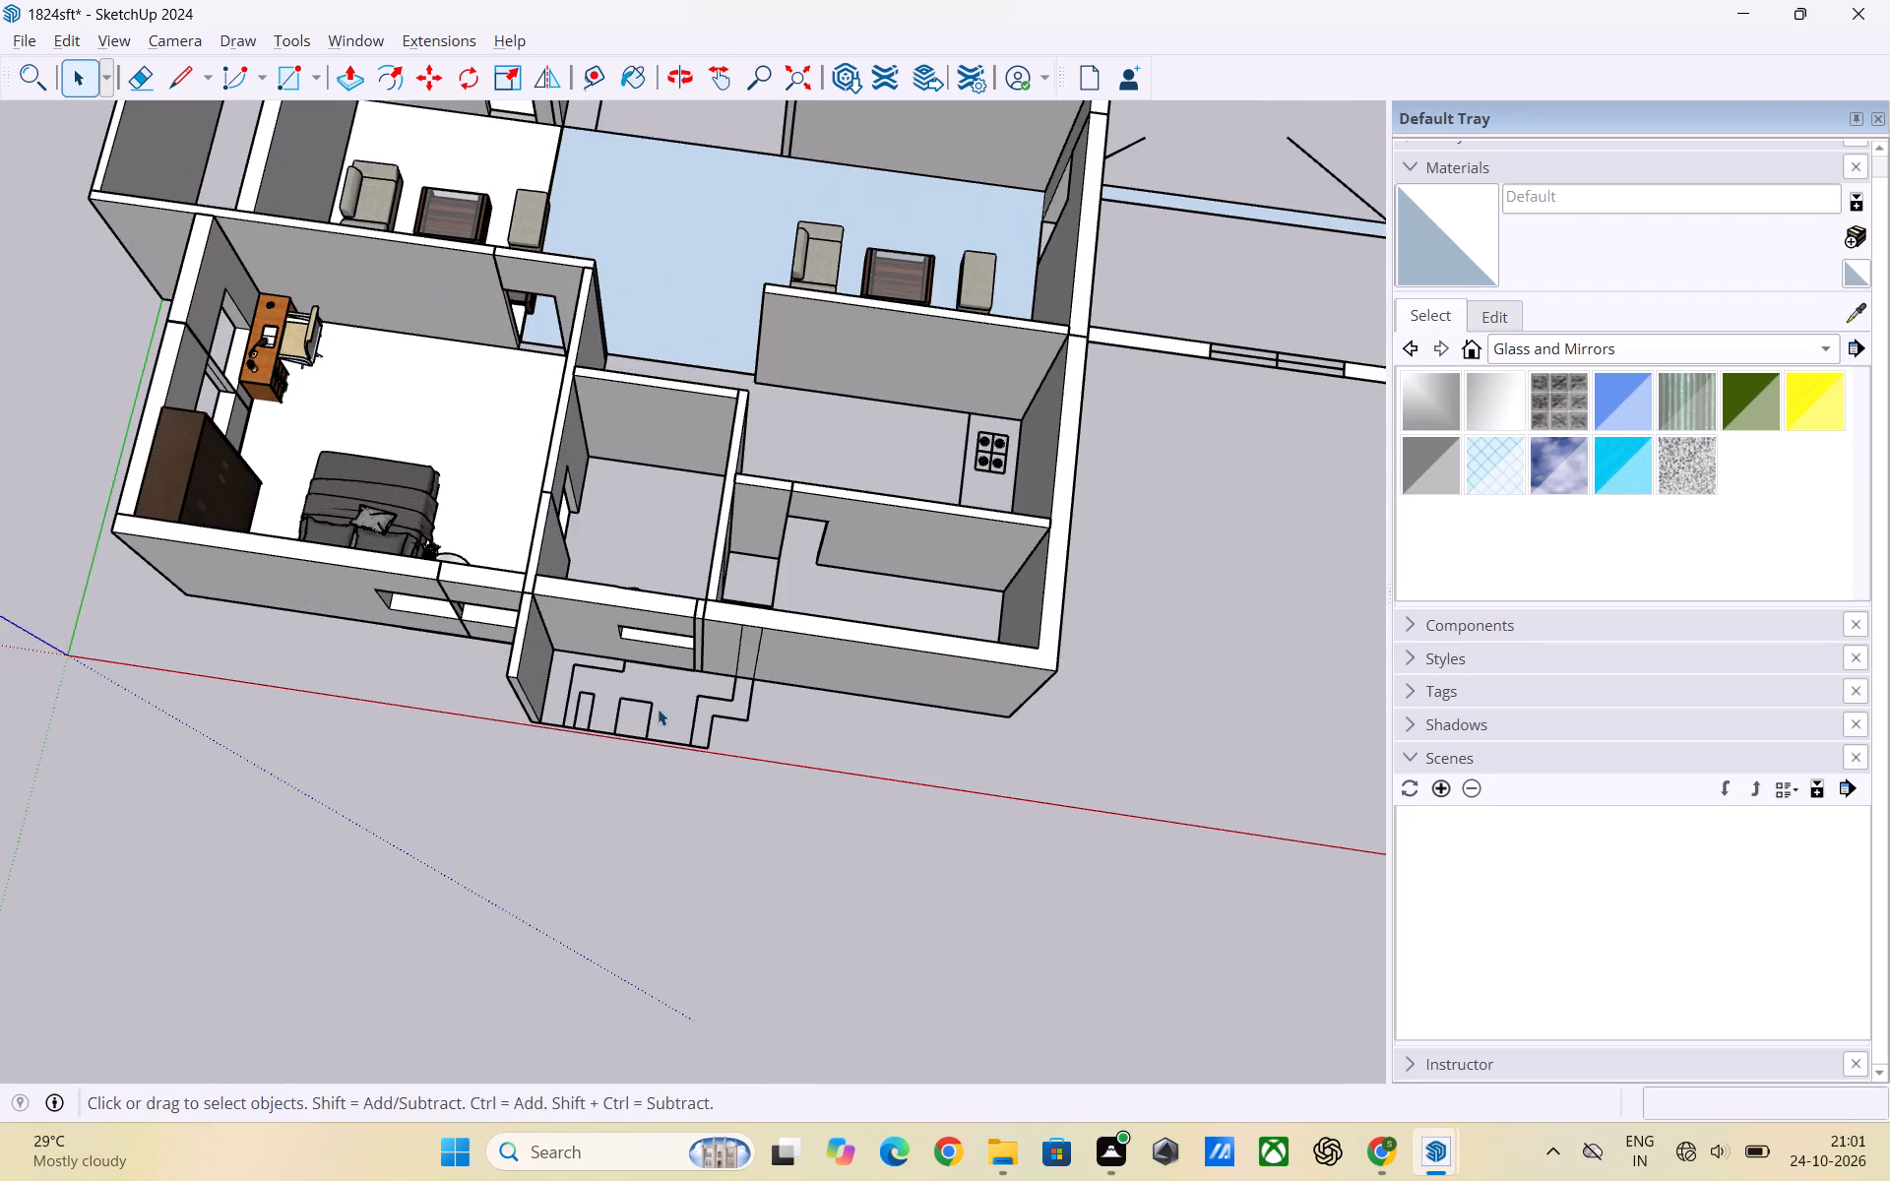
pyautogui.moveTo(658, 709); pyautogui.dragTo(682, 718, button='middle')
pyautogui.scroll(4, 643, 602)
pyautogui.moveTo(622, 620); pyautogui.dragTo(646, 507, button='middle')
pyautogui.scroll(4, 646, 507)
pyautogui.moveTo(659, 665); pyautogui.dragTo(640, 603, button='middle')
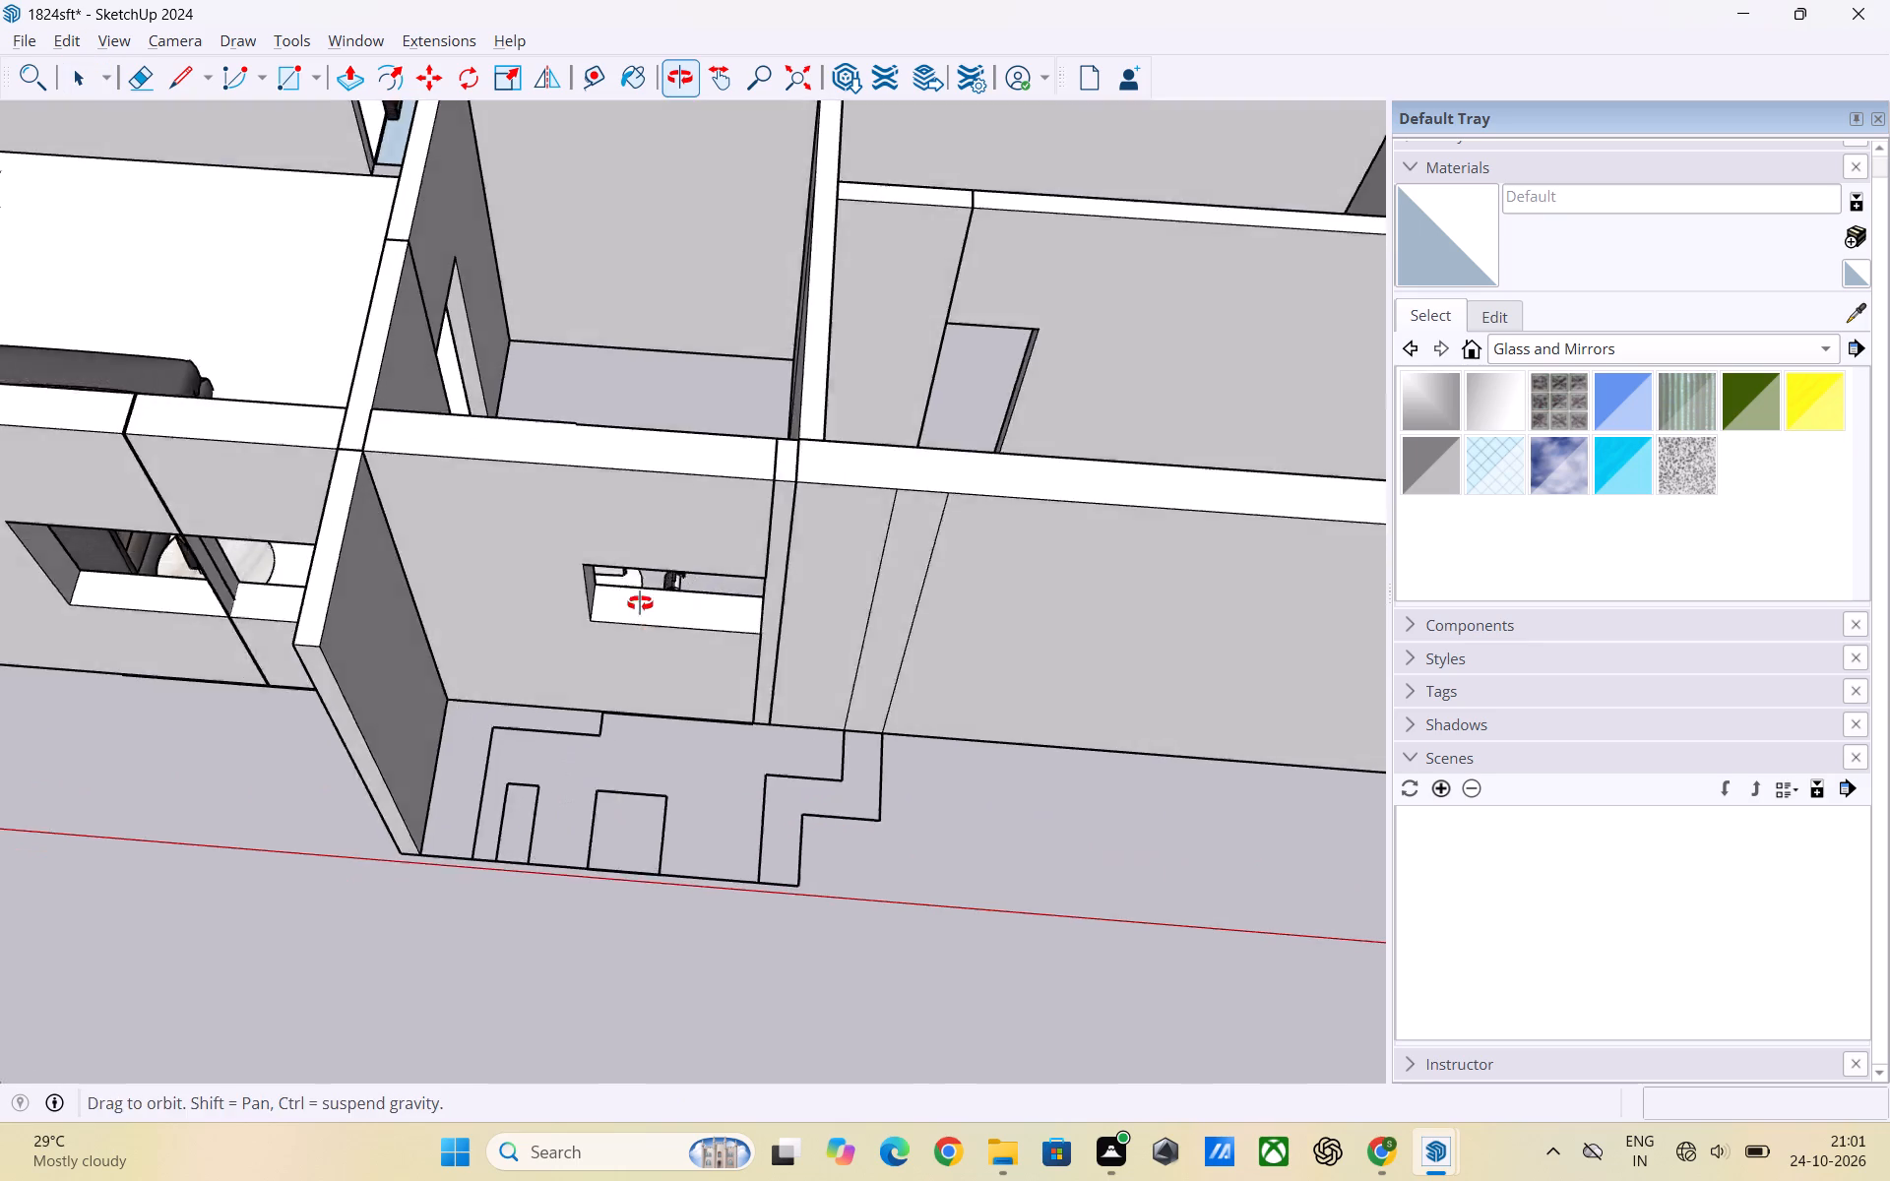
pyautogui.moveTo(640, 603); pyautogui.dragTo(595, 525, button='middle')
pyautogui.scroll(3, 585, 528)
pyautogui.moveTo(645, 531); pyautogui.dragTo(634, 420, button='middle')
pyautogui.scroll(2, 630, 404)
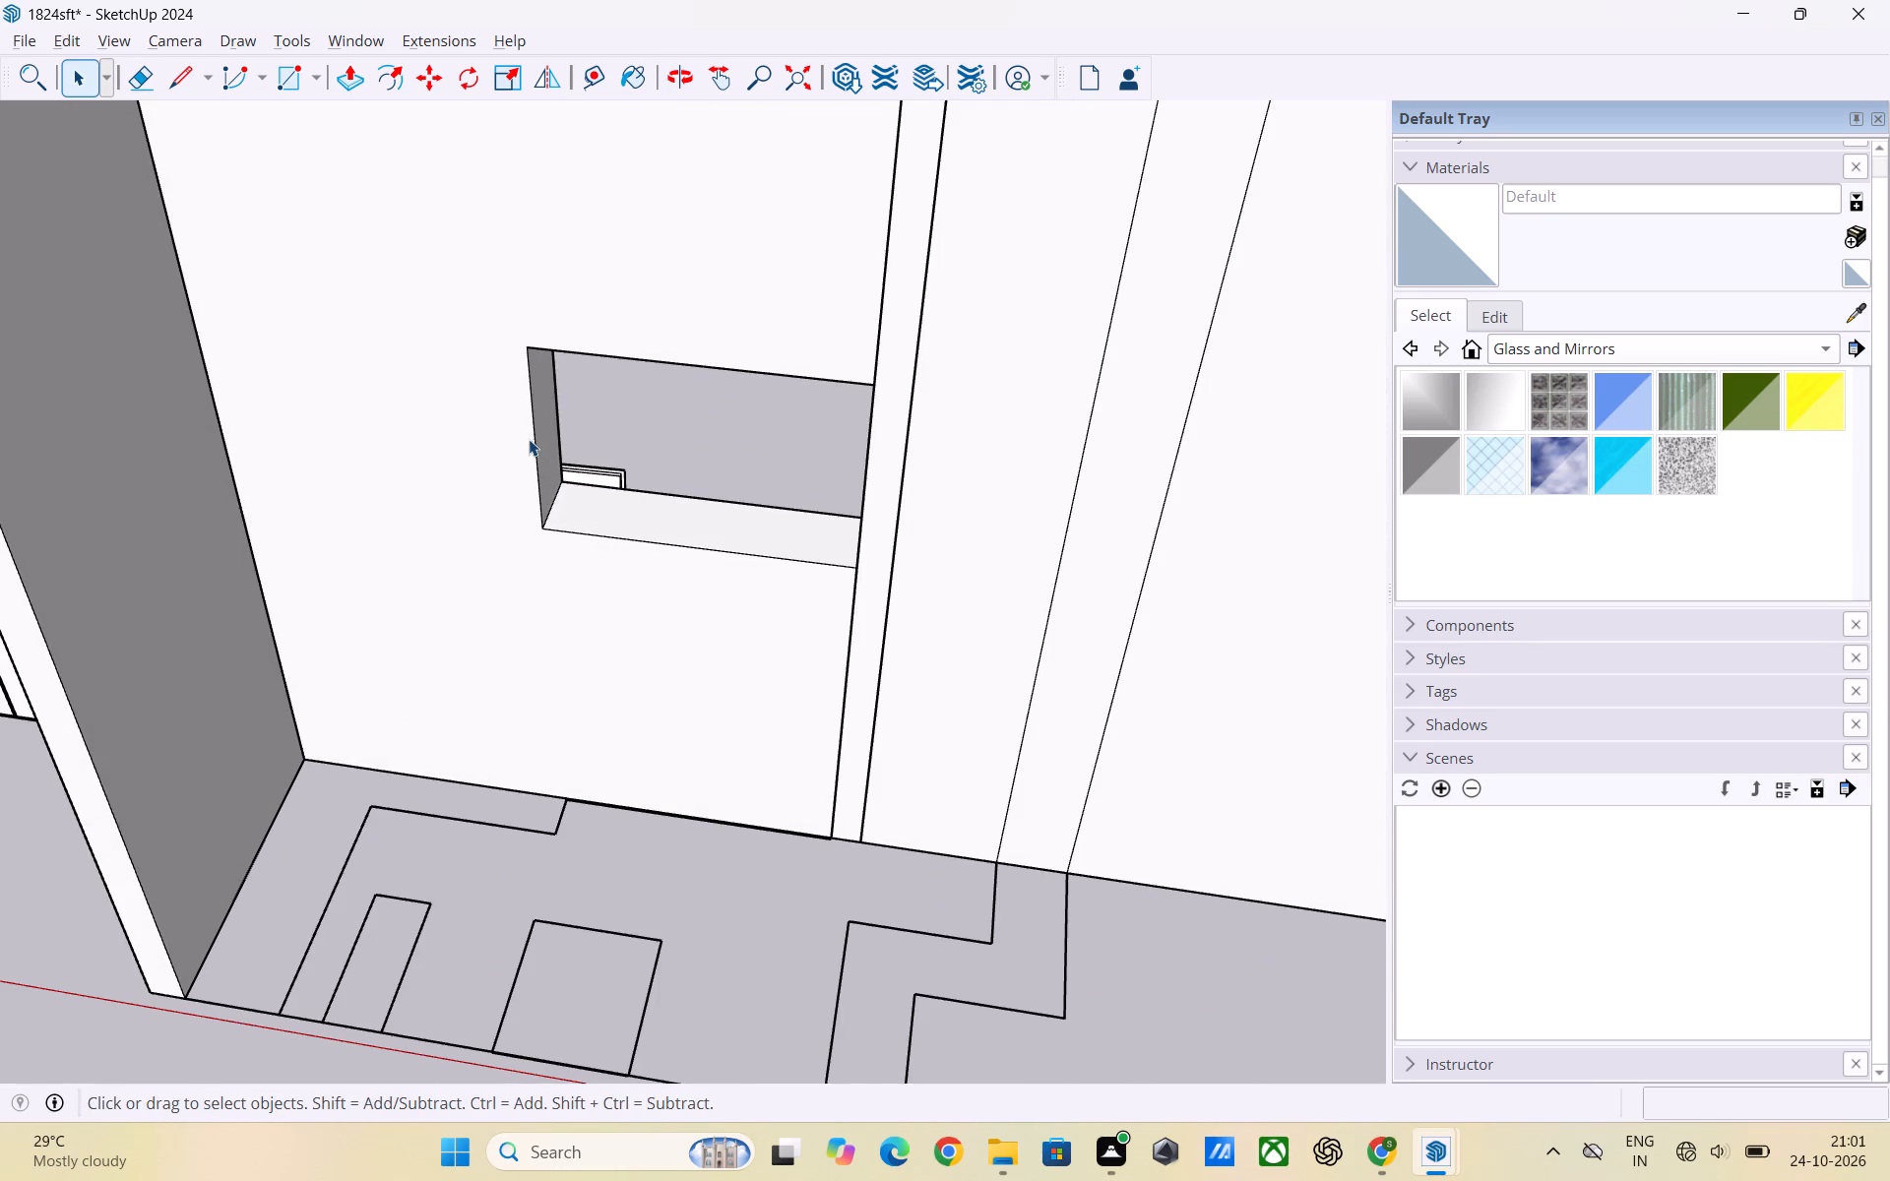
pyautogui.moveTo(605, 439); pyautogui.dragTo(553, 453, button='middle')
pyautogui.click(532, 425)
pyautogui.tripleClick(529, 426)
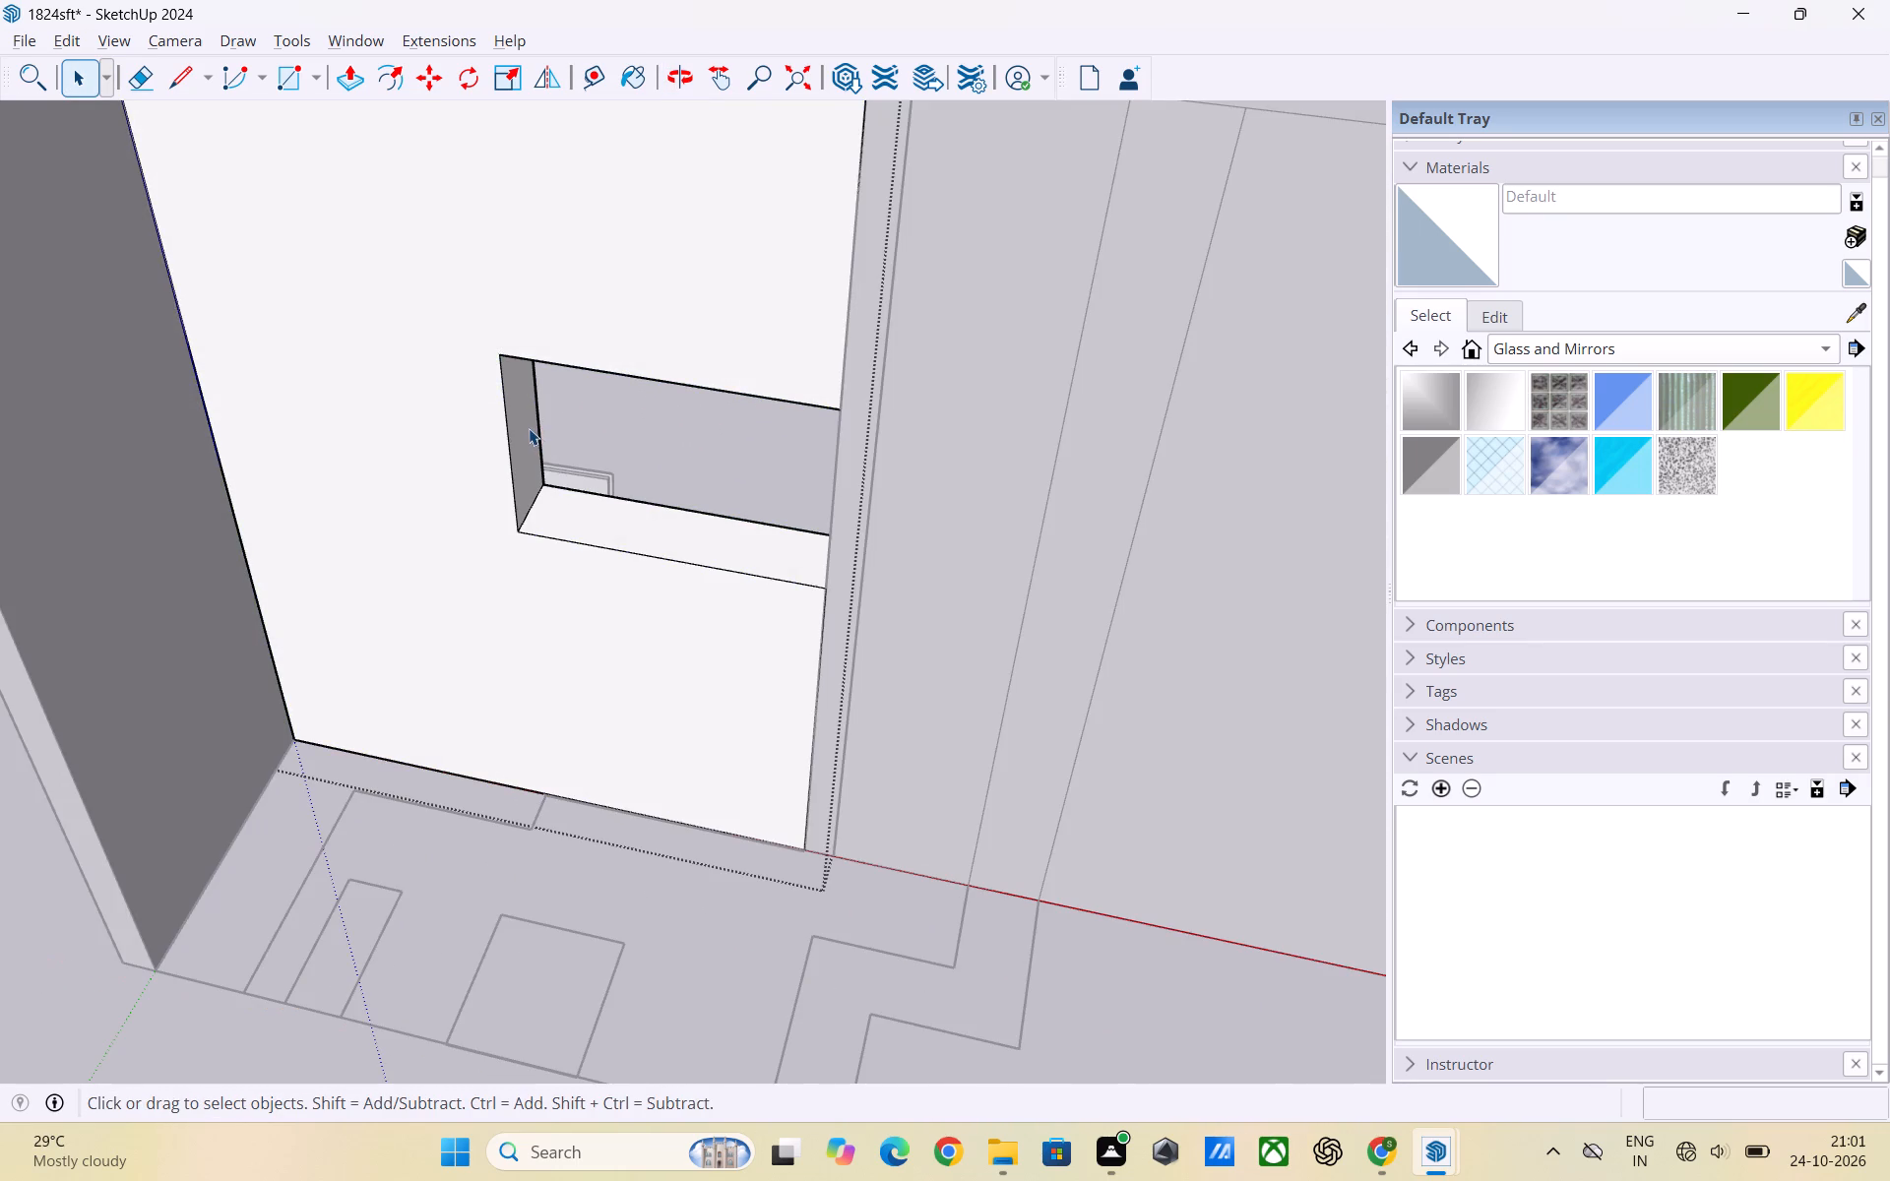
pyautogui.click(530, 436)
pyautogui.press('p')
pyautogui.click(529, 441)
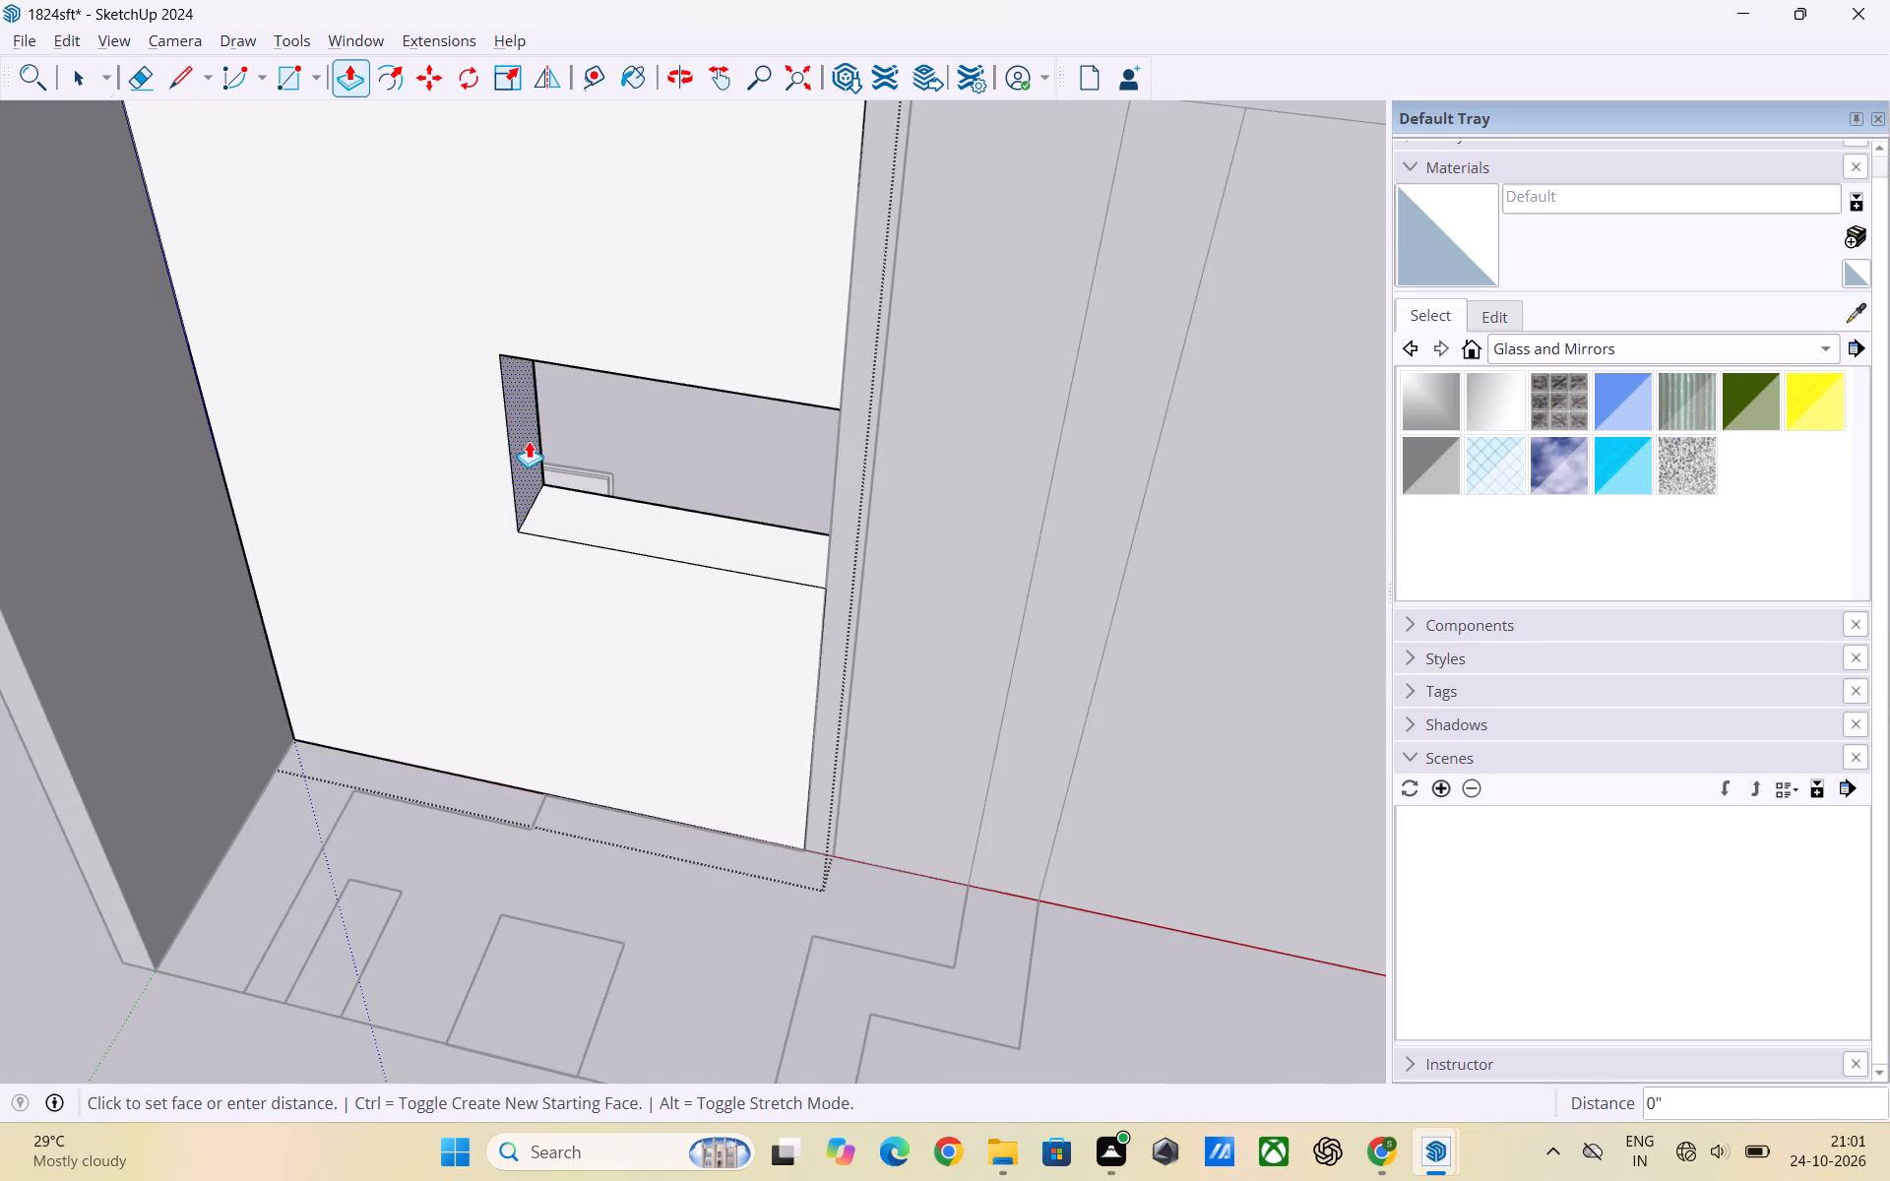
pyautogui.click(832, 509)
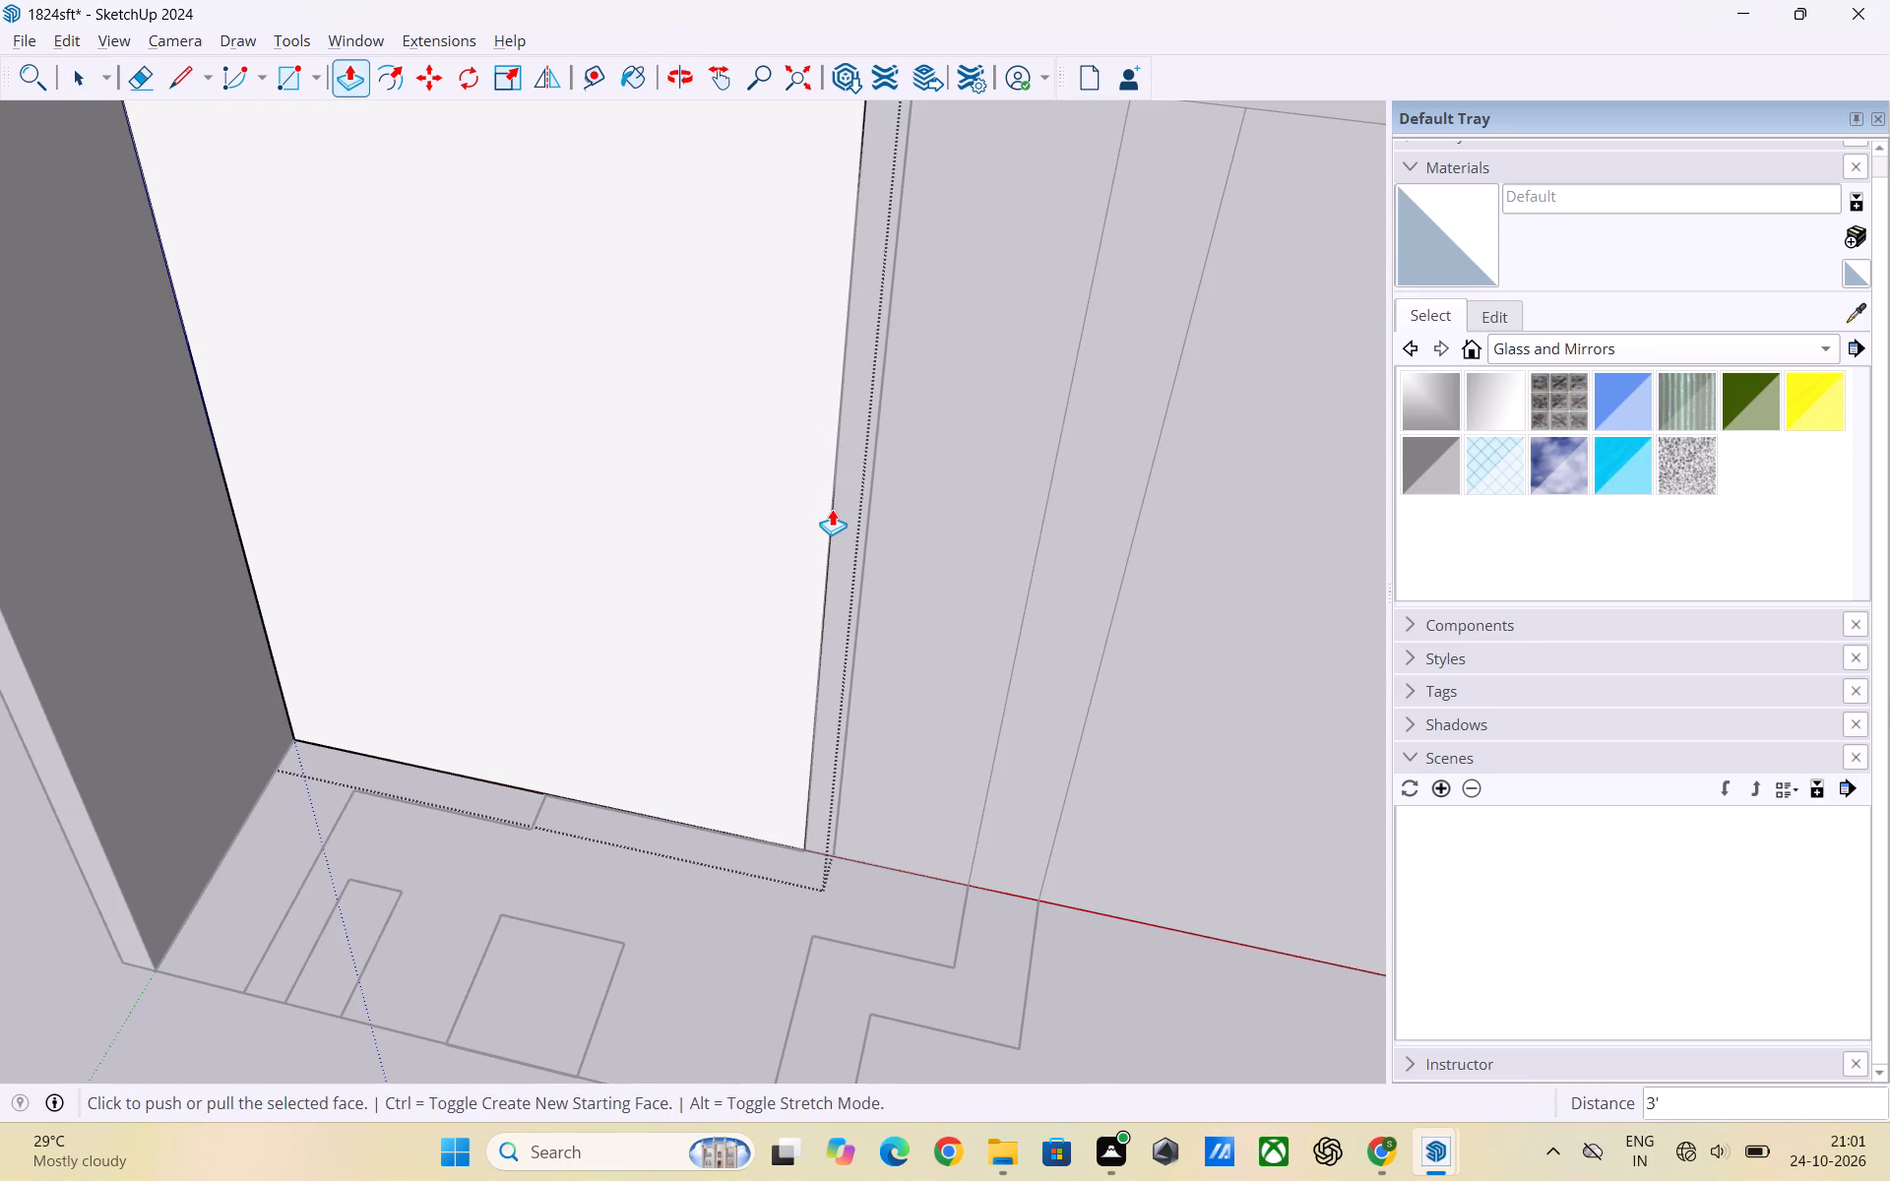
pyautogui.press('space')
pyautogui.scroll(-8, 809, 758)
pyautogui.click(782, 345)
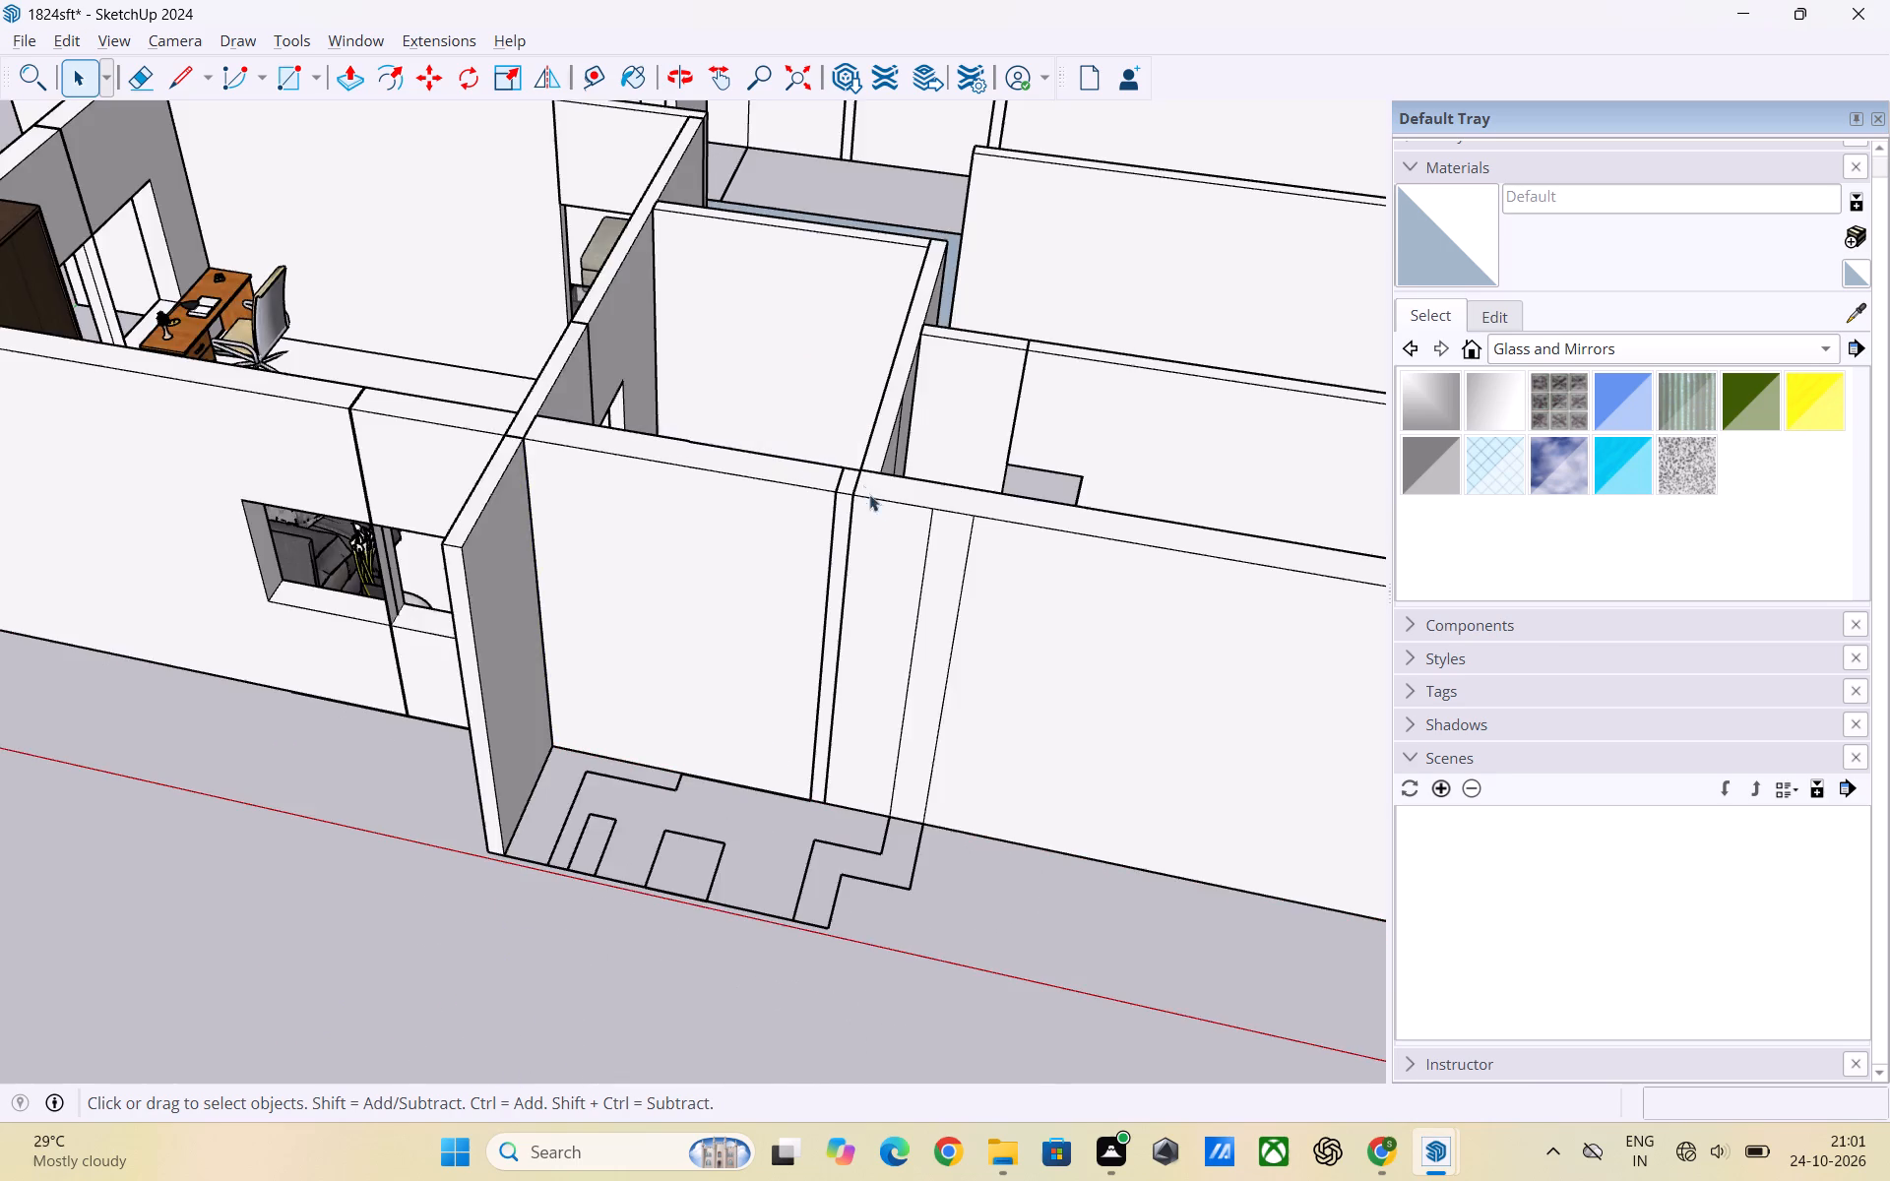
# Delete the small middle panel face and its bounding edges from the inner side of the toilet's outer wall.
pyautogui.scroll(-4, 876, 499)
pyautogui.moveTo(904, 567); pyautogui.dragTo(394, 651, button='middle')
pyautogui.scroll(-2, 645, 579)
pyautogui.scroll(2, 648, 579)
pyautogui.moveTo(858, 584); pyautogui.dragTo(227, 636, button='middle')
pyautogui.scroll(-1, 675, 470)
pyautogui.scroll(1, 675, 471)
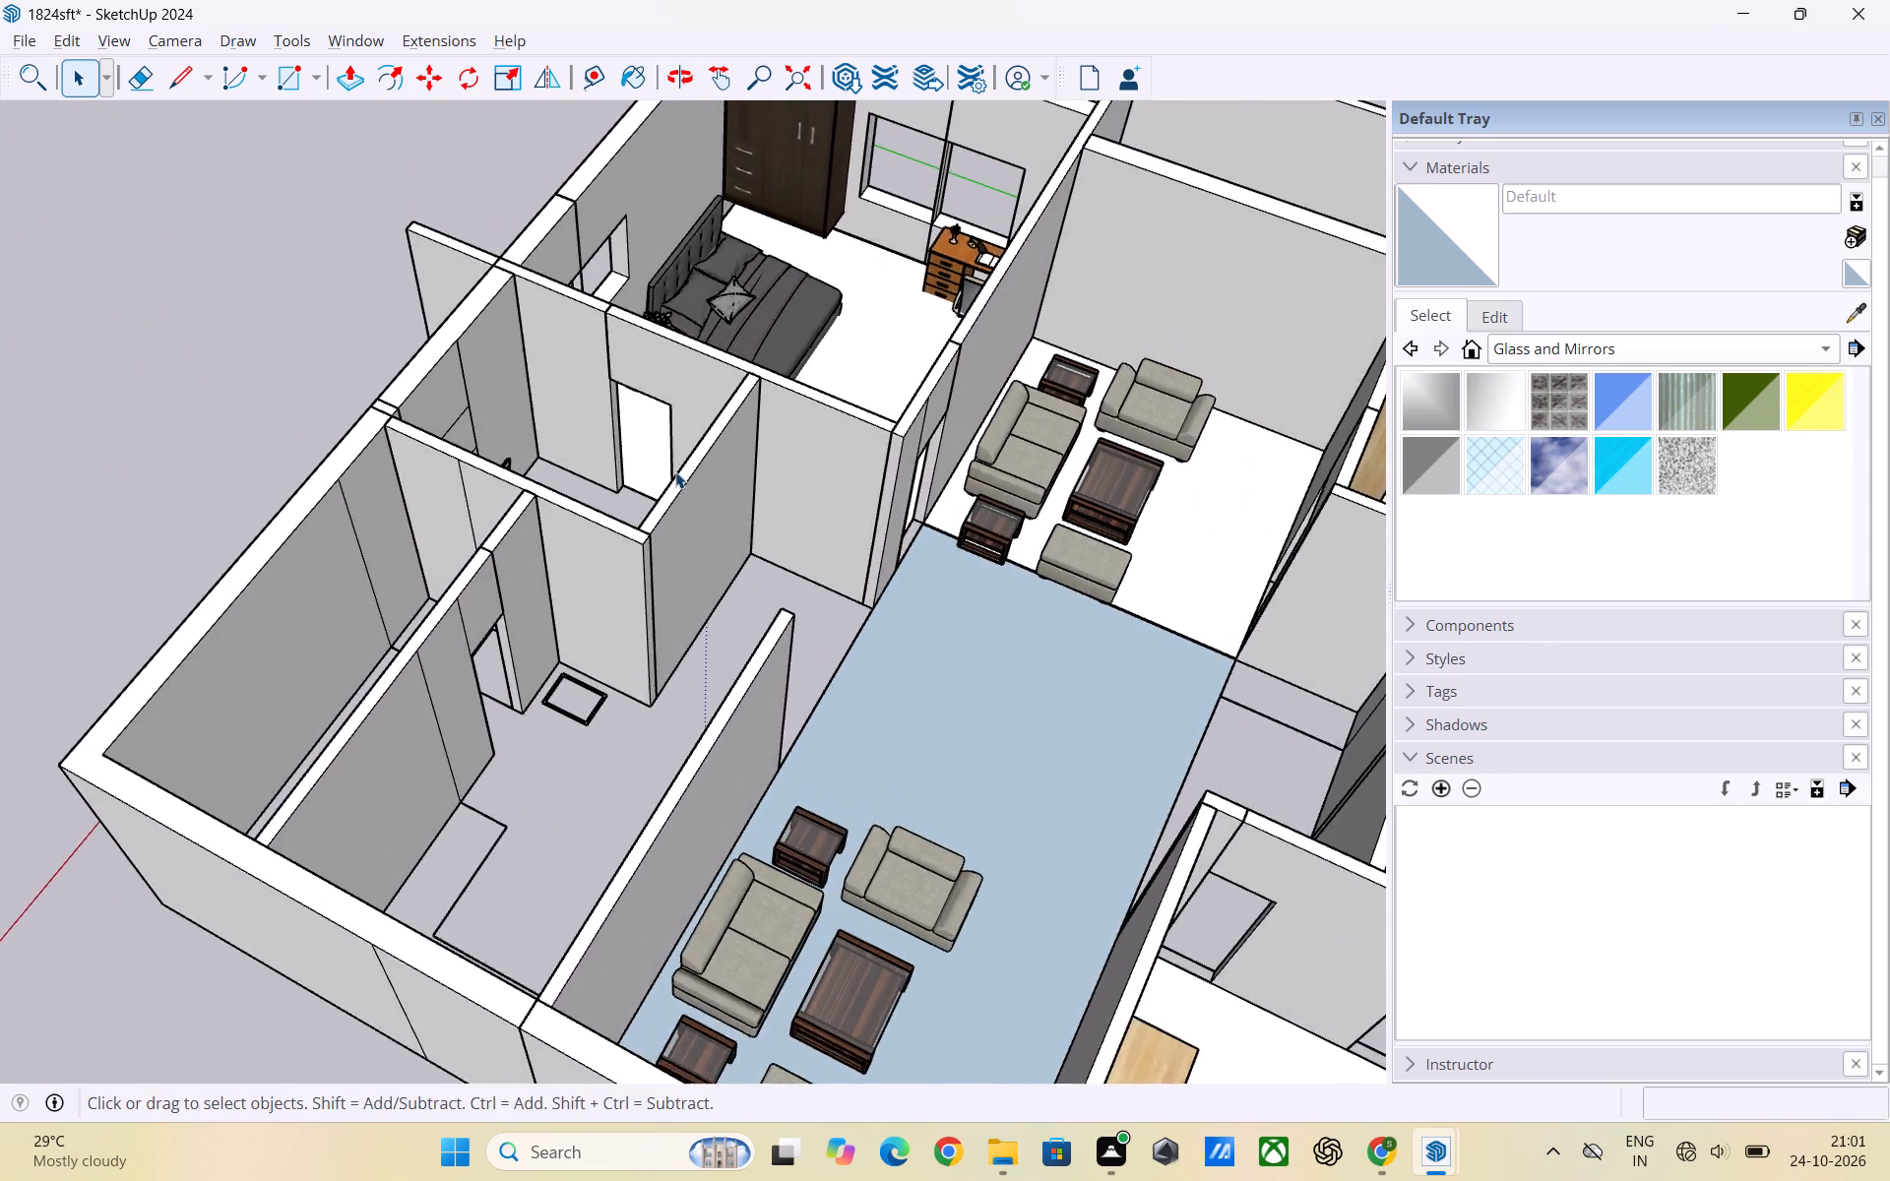
pyautogui.scroll(1, 675, 471)
pyautogui.moveTo(794, 580); pyautogui.dragTo(365, 674, button='middle')
pyautogui.scroll(3, 509, 438)
pyautogui.moveTo(628, 463); pyautogui.dragTo(457, 389, button='middle')
pyautogui.scroll(3, 519, 281)
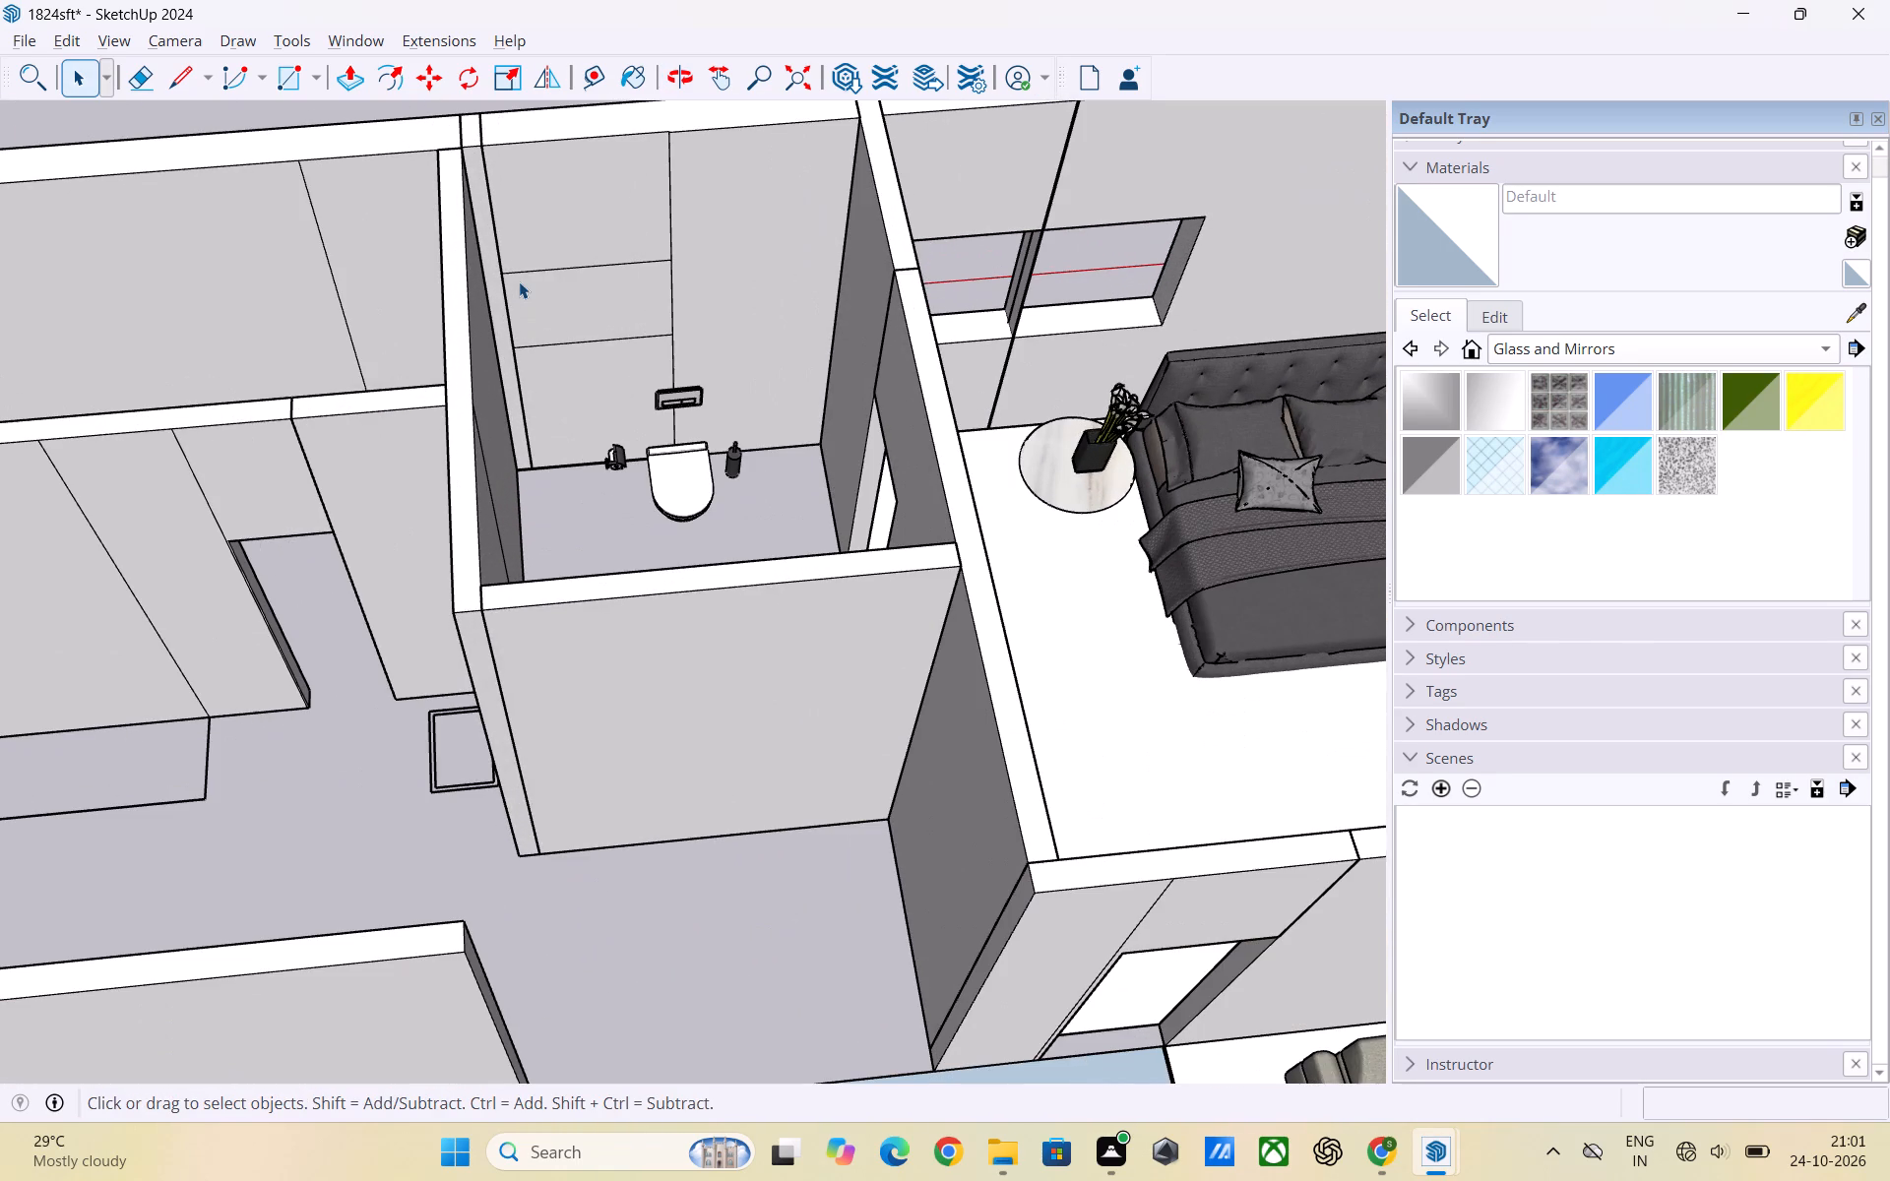
pyautogui.click(546, 274)
pyautogui.tripleClick(564, 308)
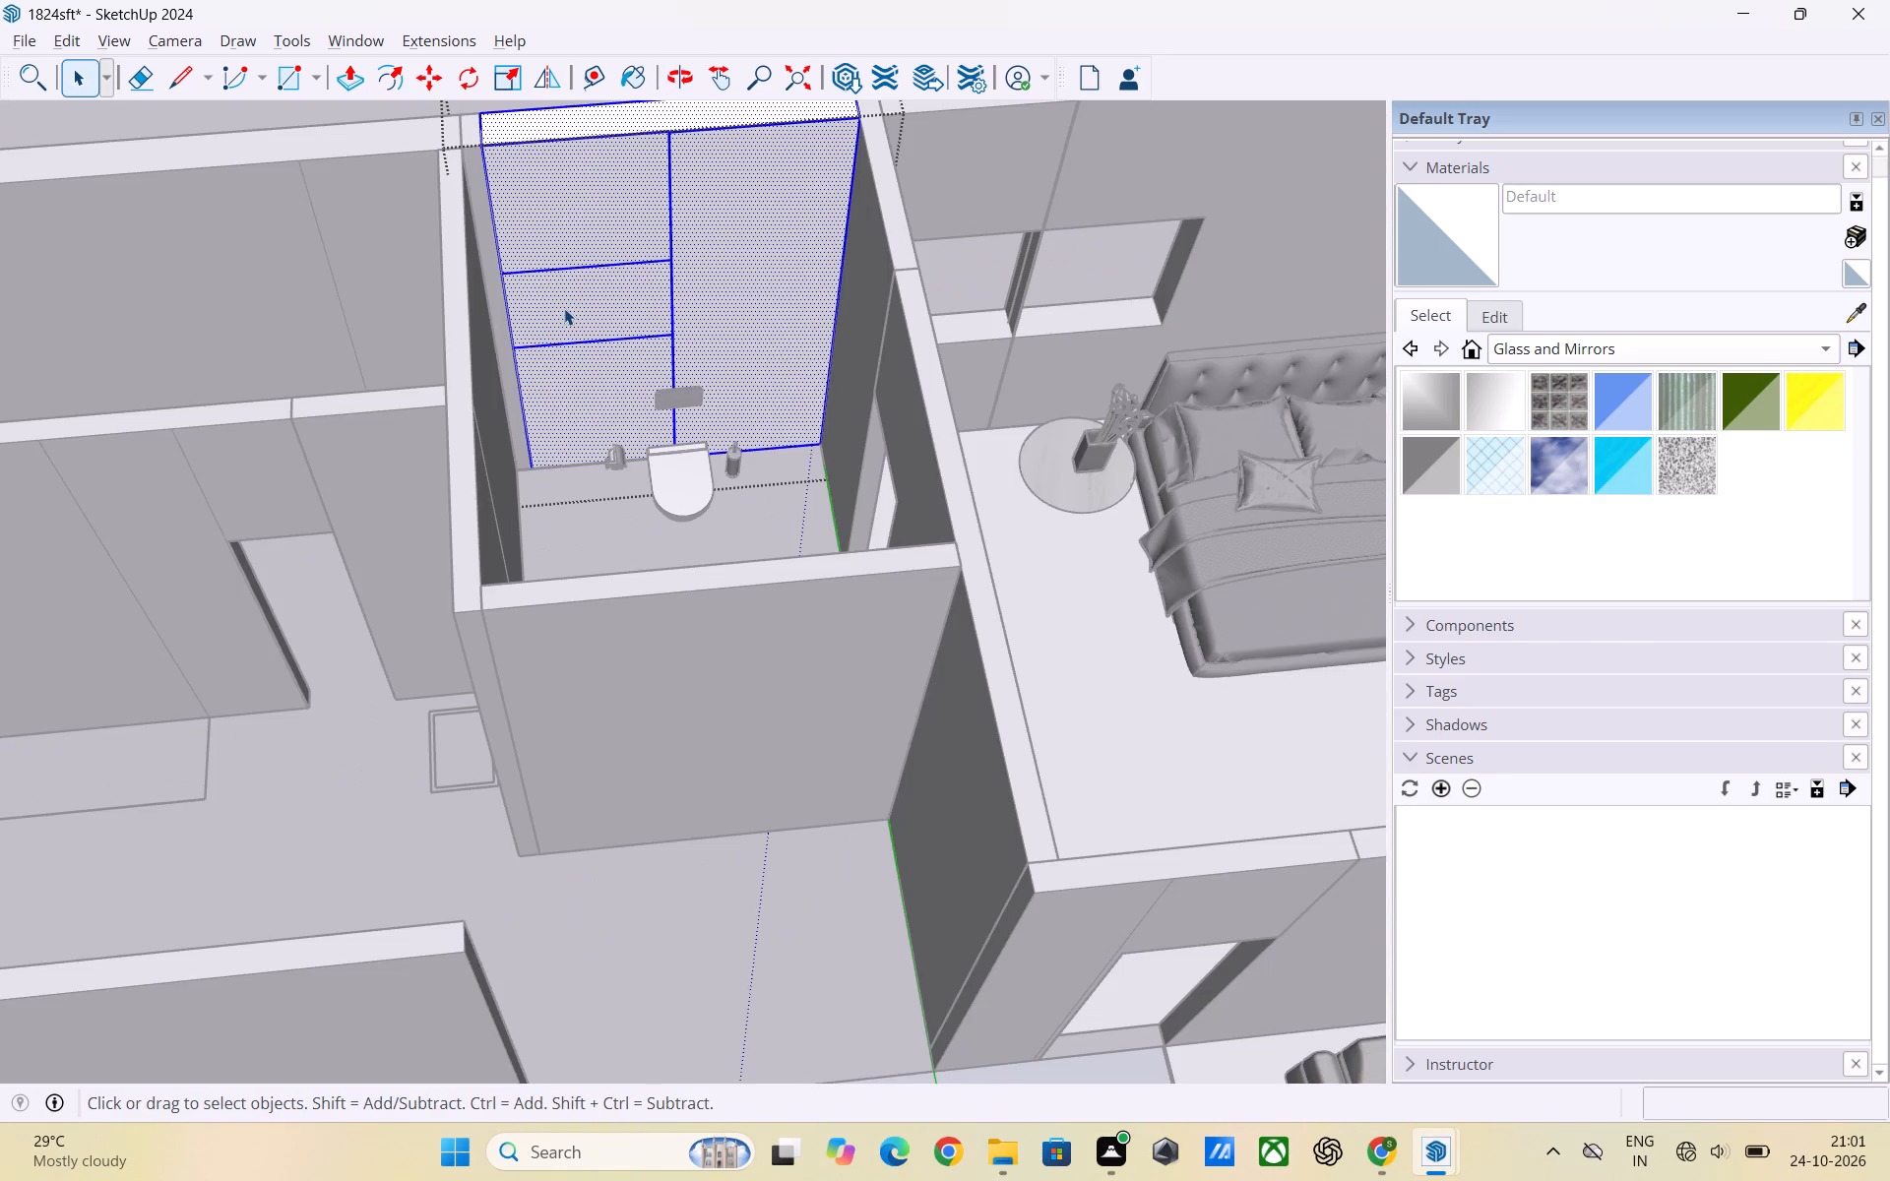
pyautogui.doubleClick(570, 312)
pyautogui.press('Delete')
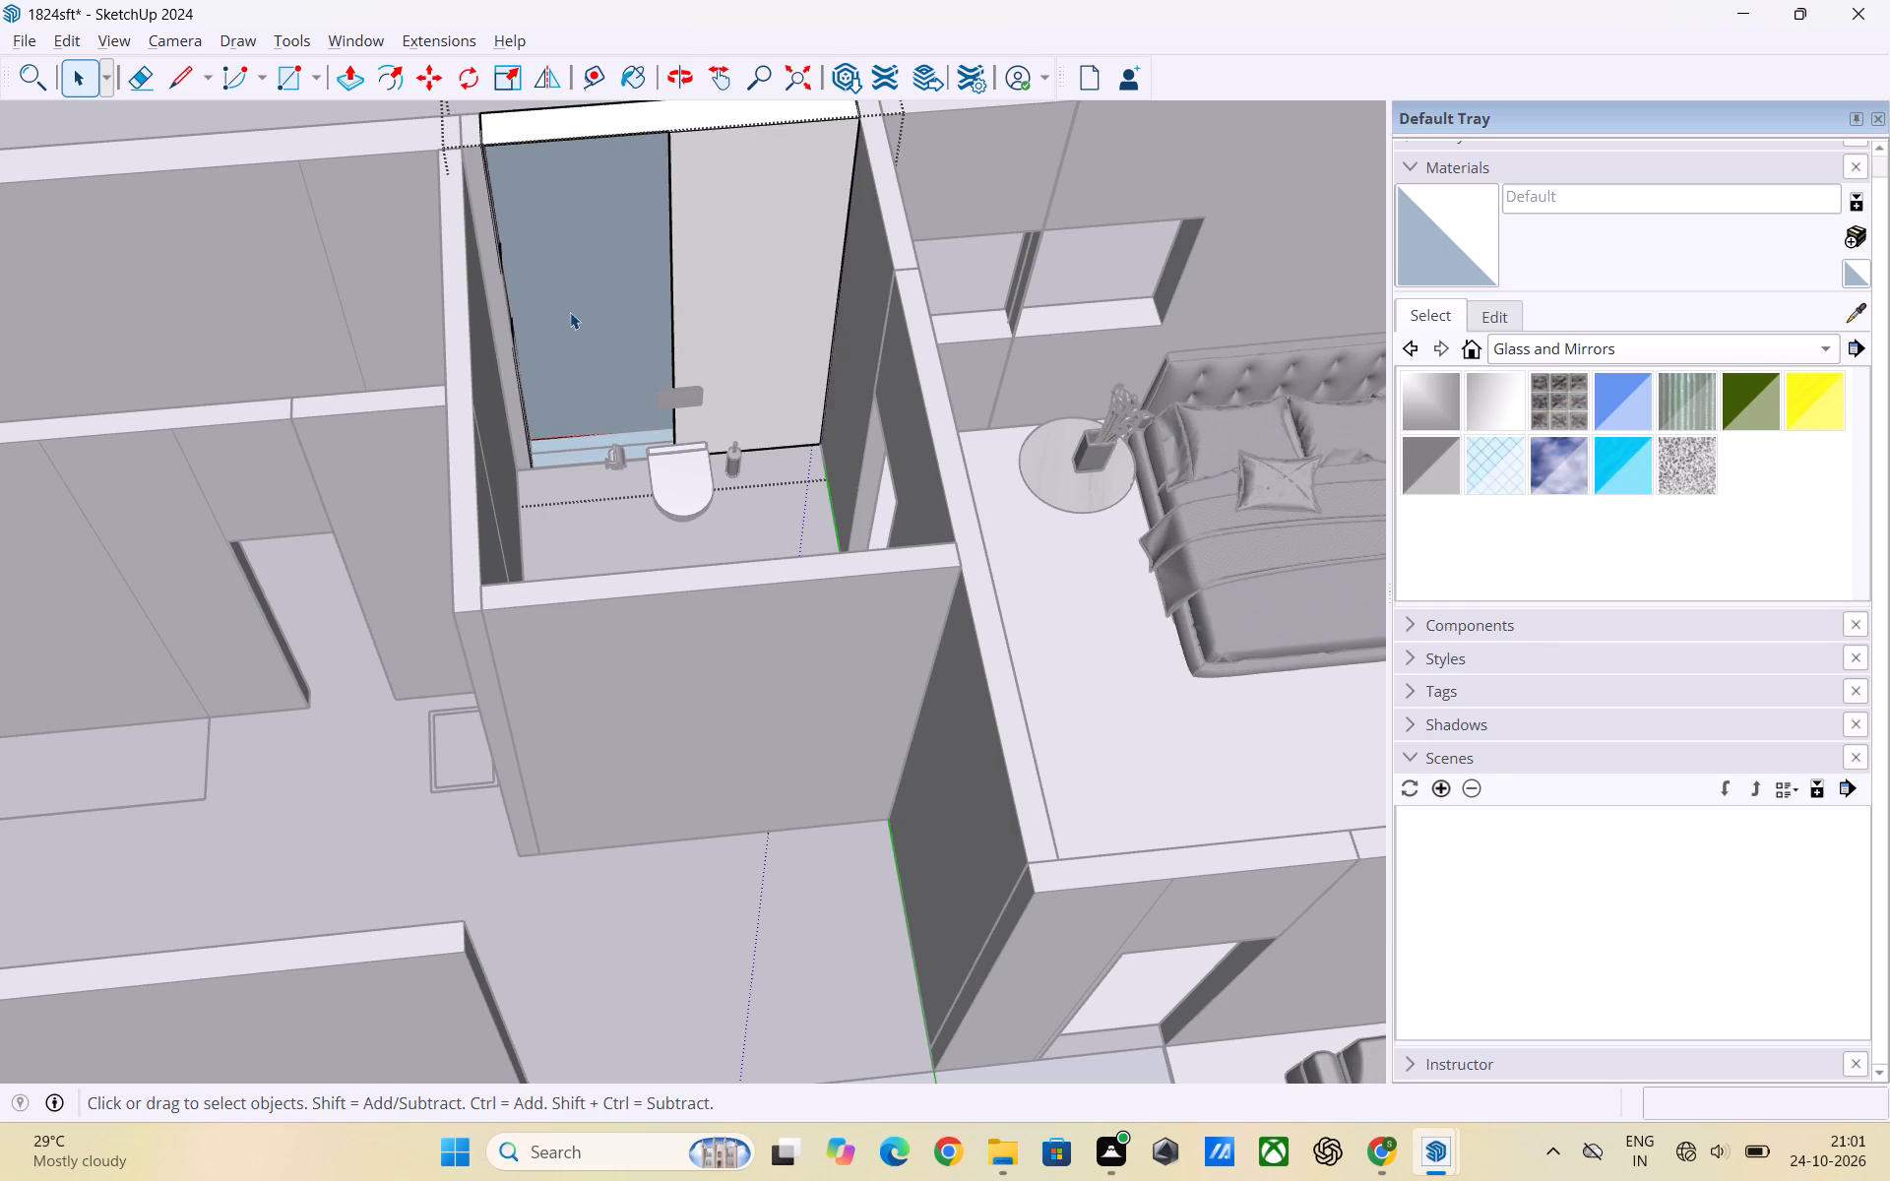
pyautogui.scroll(-3, 652, 486)
pyautogui.scroll(-3, 724, 634)
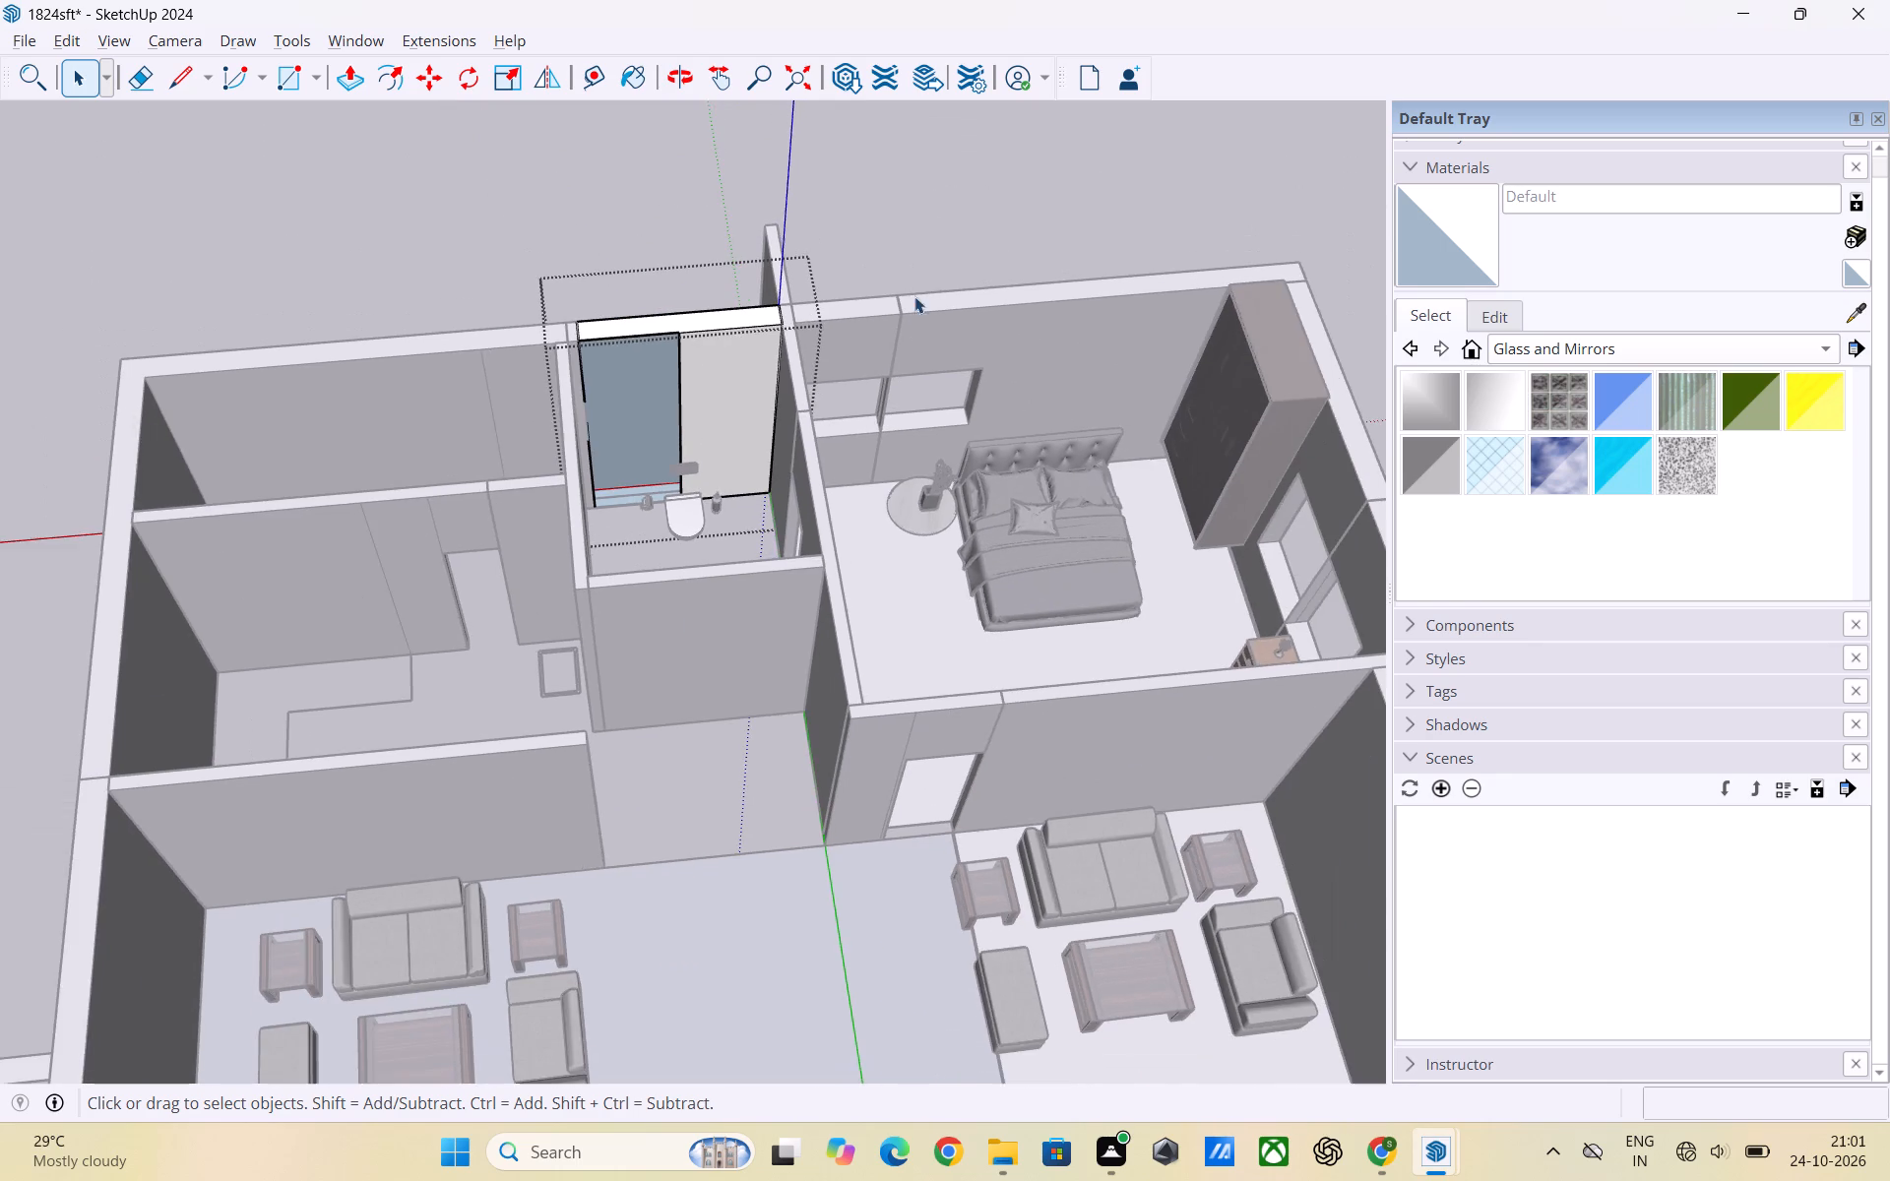
pyautogui.click(974, 204)
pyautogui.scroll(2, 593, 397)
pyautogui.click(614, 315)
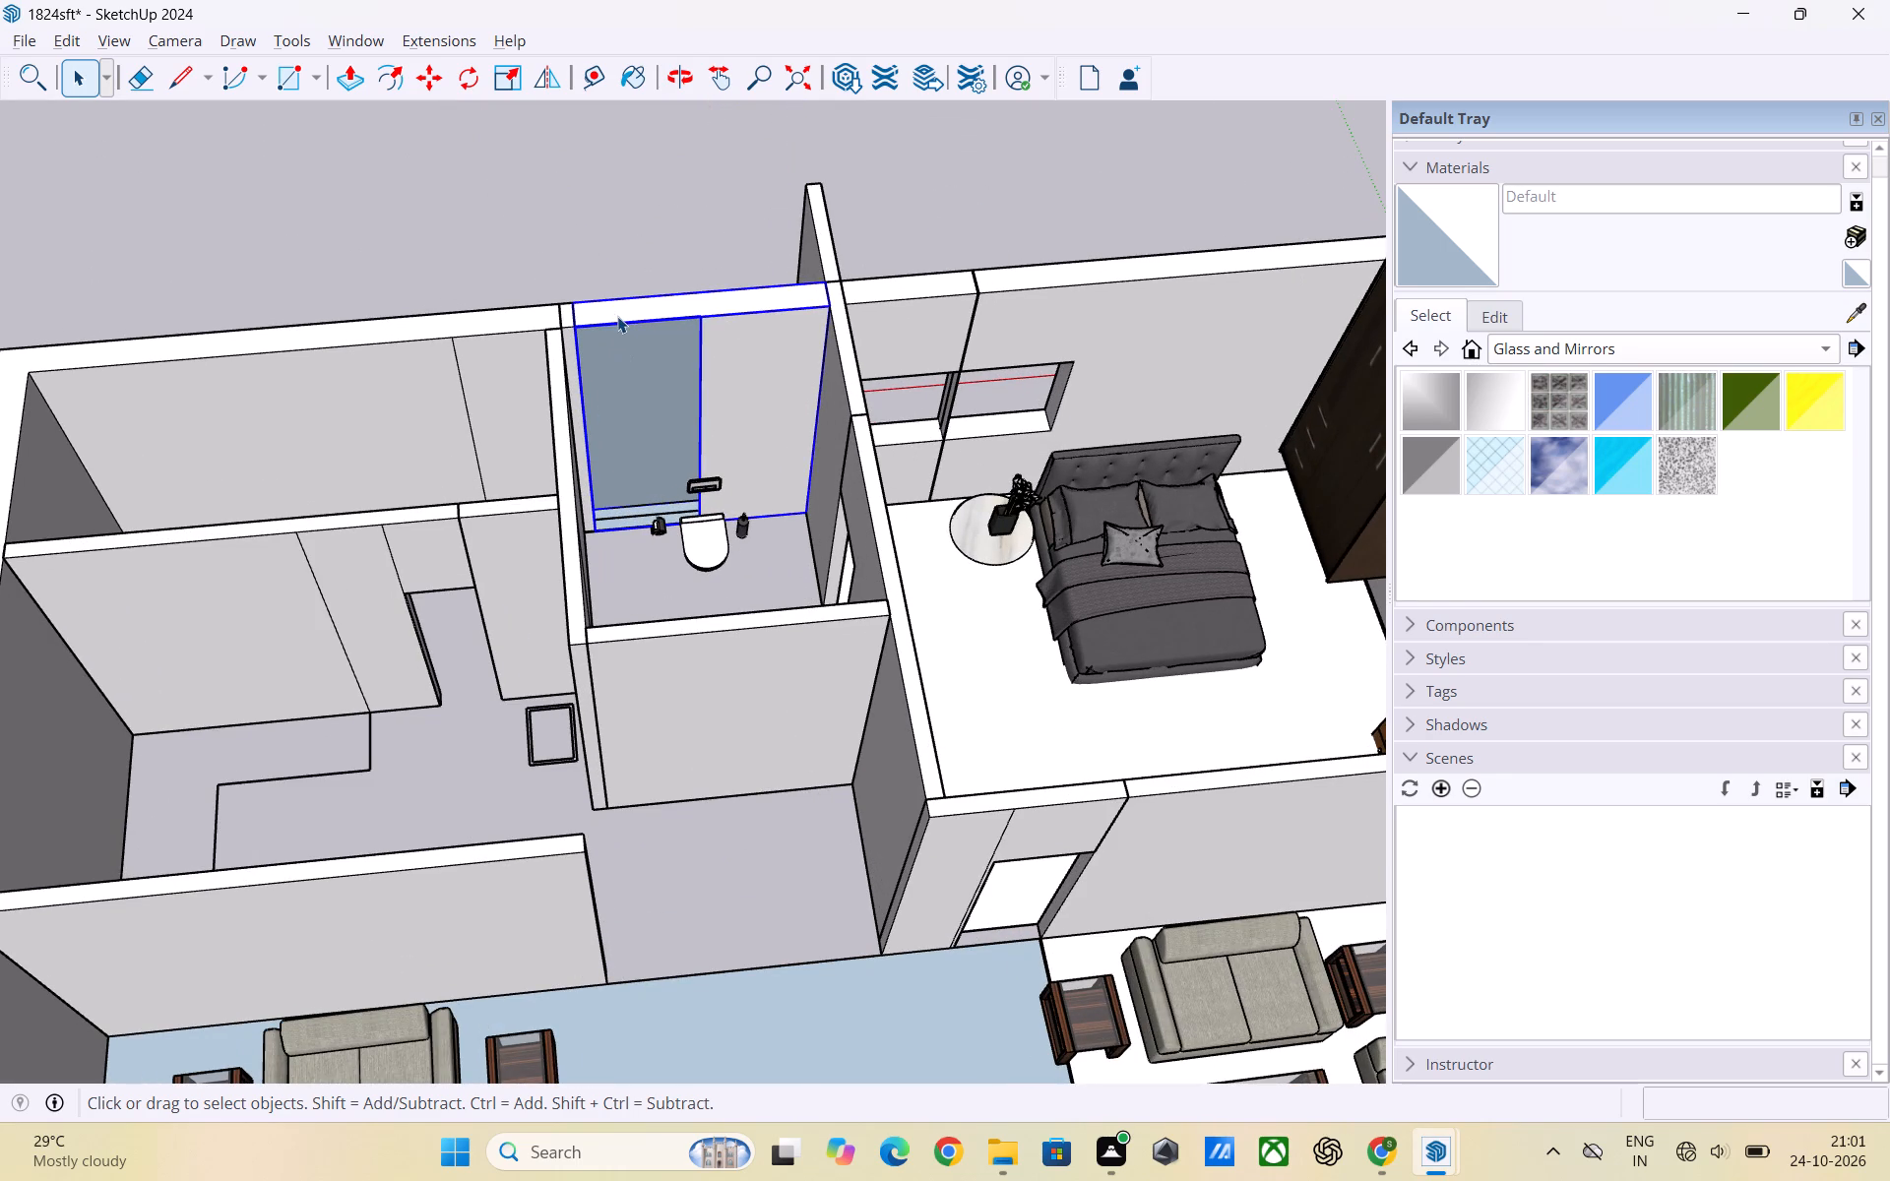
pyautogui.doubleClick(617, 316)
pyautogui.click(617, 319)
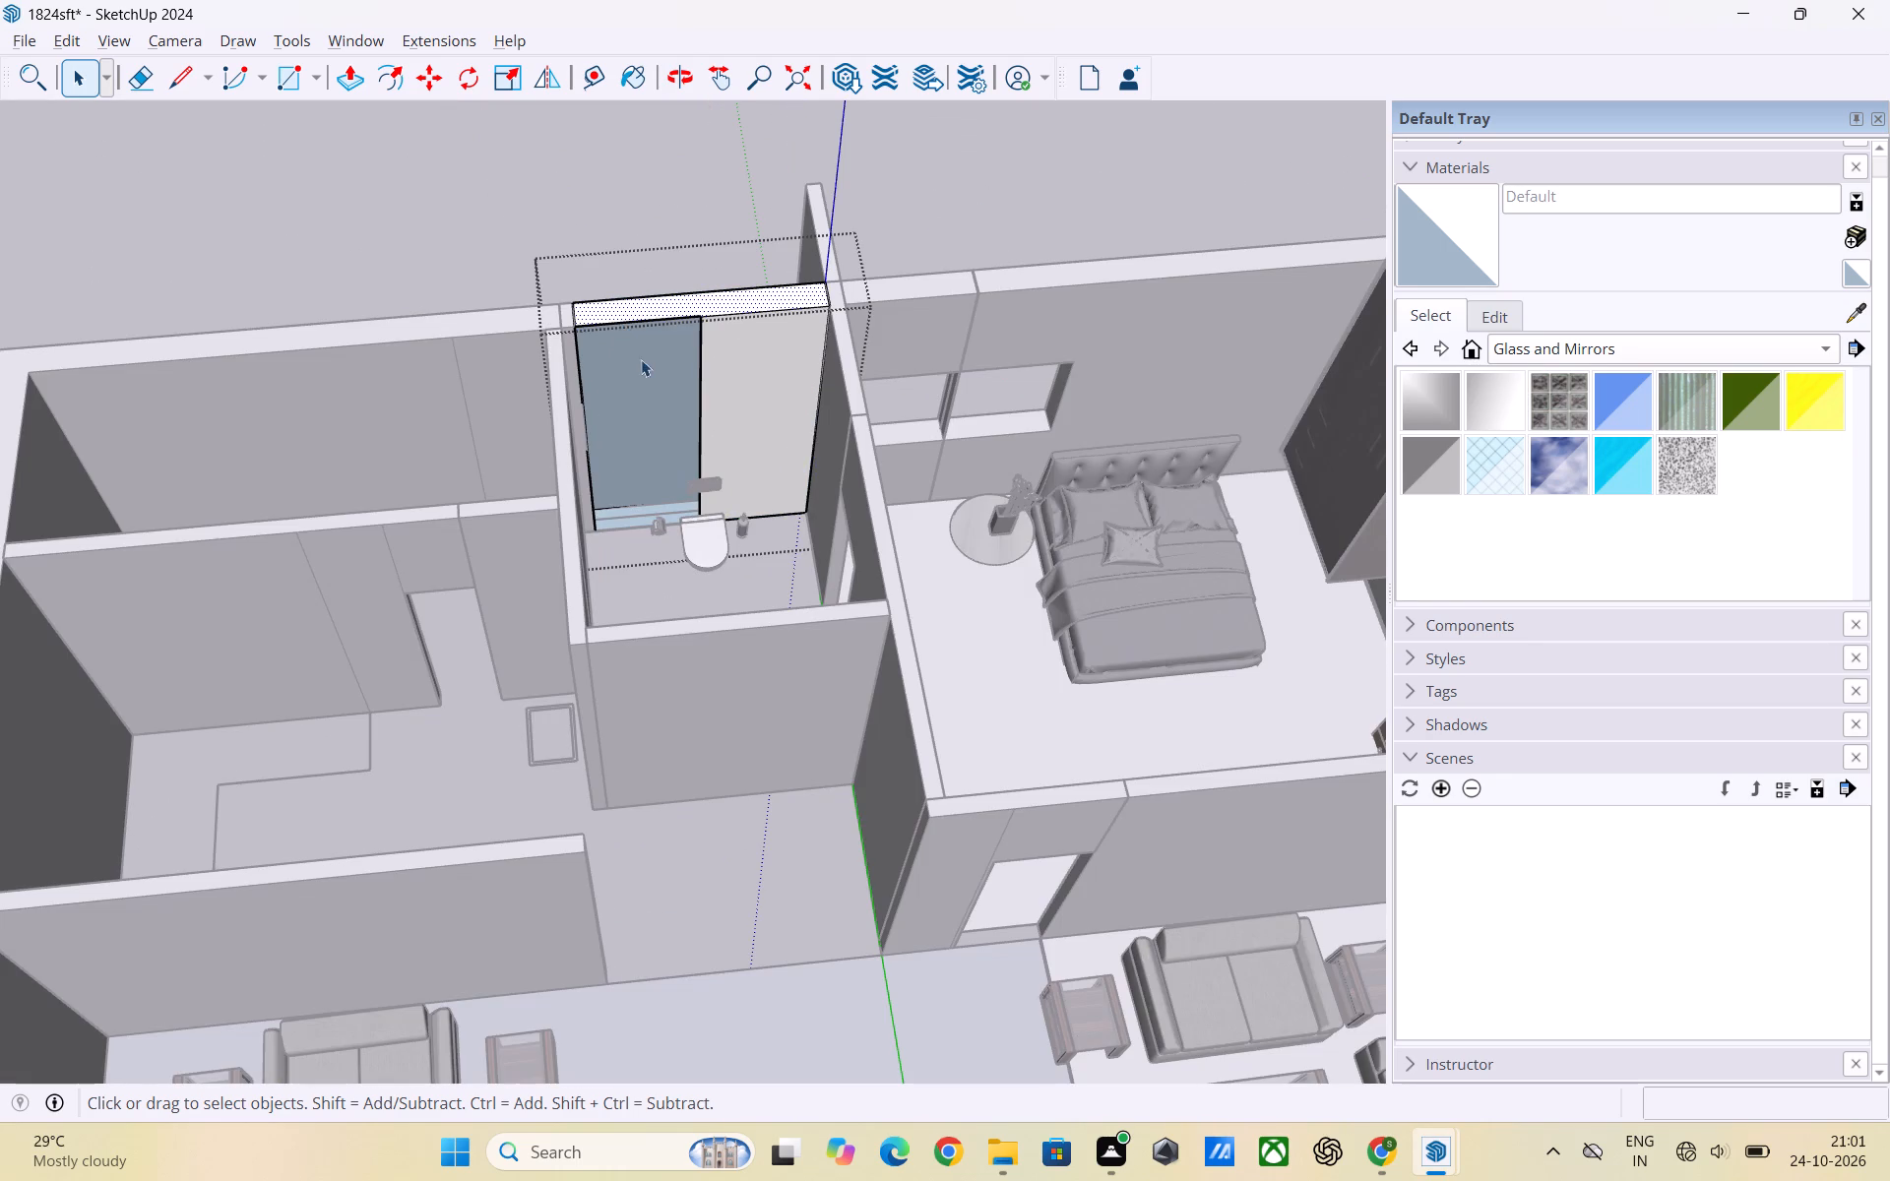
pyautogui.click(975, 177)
# Delete the remaining blue-grey outer face behind the opened part of the toilet's outer wall.
pyautogui.scroll(4, 655, 306)
pyautogui.moveTo(655, 309); pyautogui.dragTo(666, 122, button='middle')
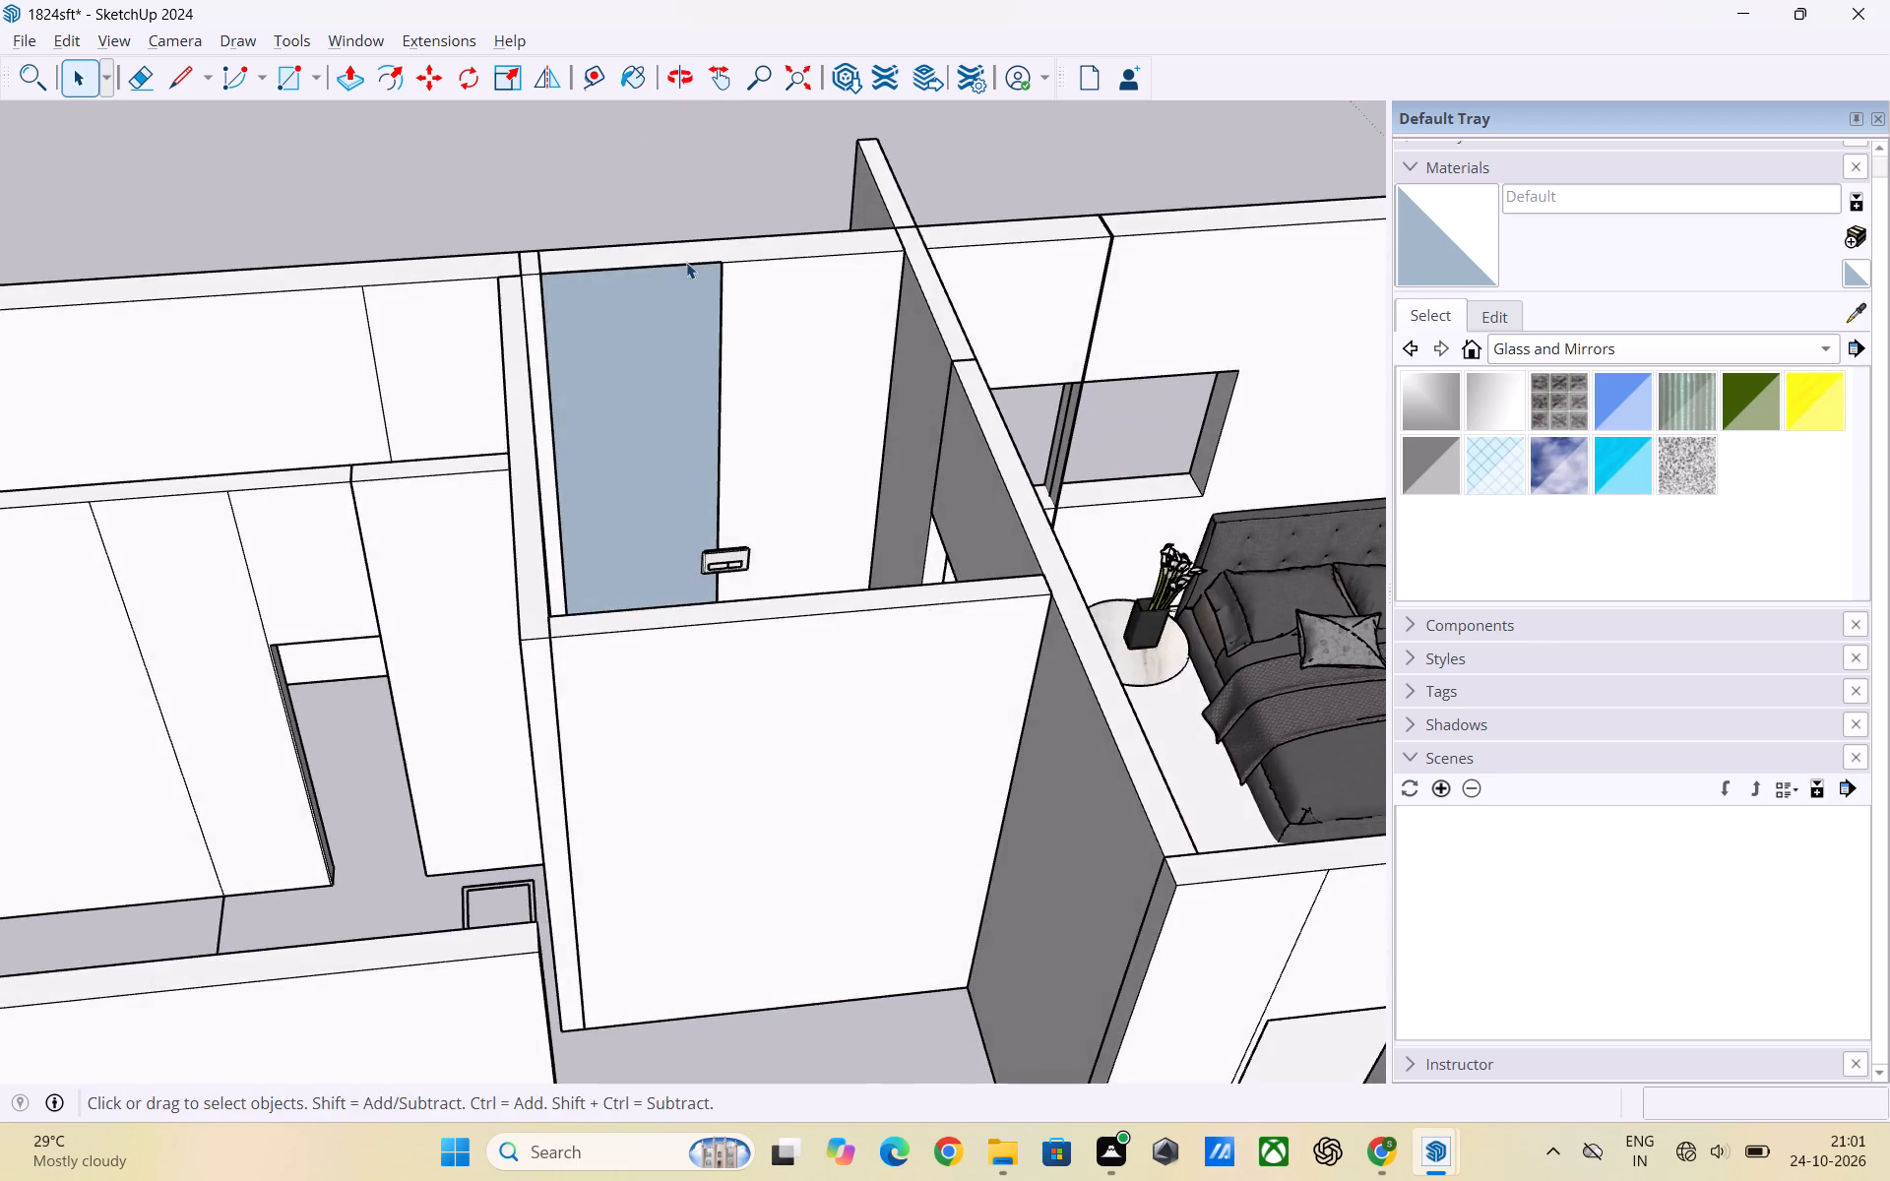
pyautogui.scroll(3, 701, 349)
pyautogui.moveTo(738, 378); pyautogui.dragTo(618, 459, button='middle')
pyautogui.click(596, 392)
pyautogui.click(596, 392)
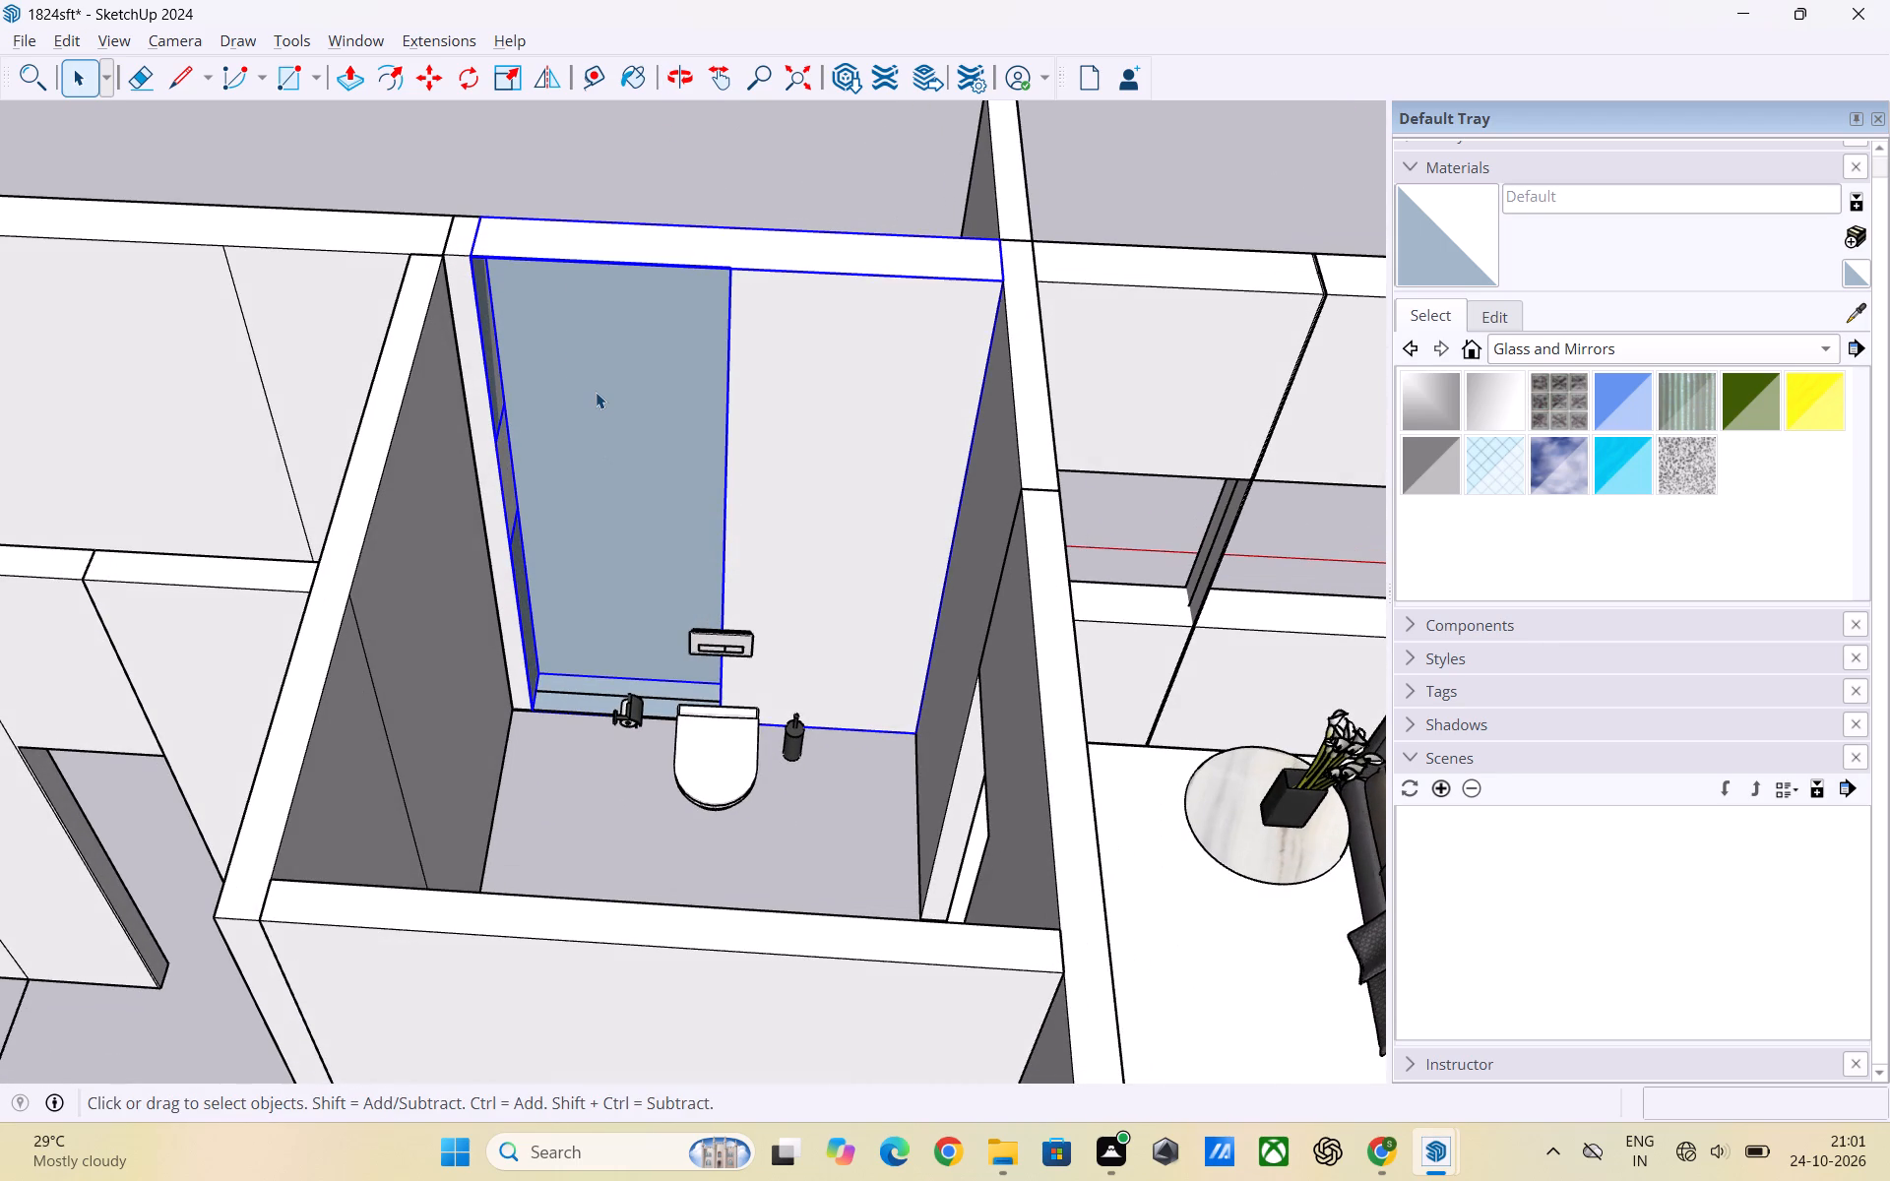
pyautogui.tripleClick(599, 384)
pyautogui.click(620, 395)
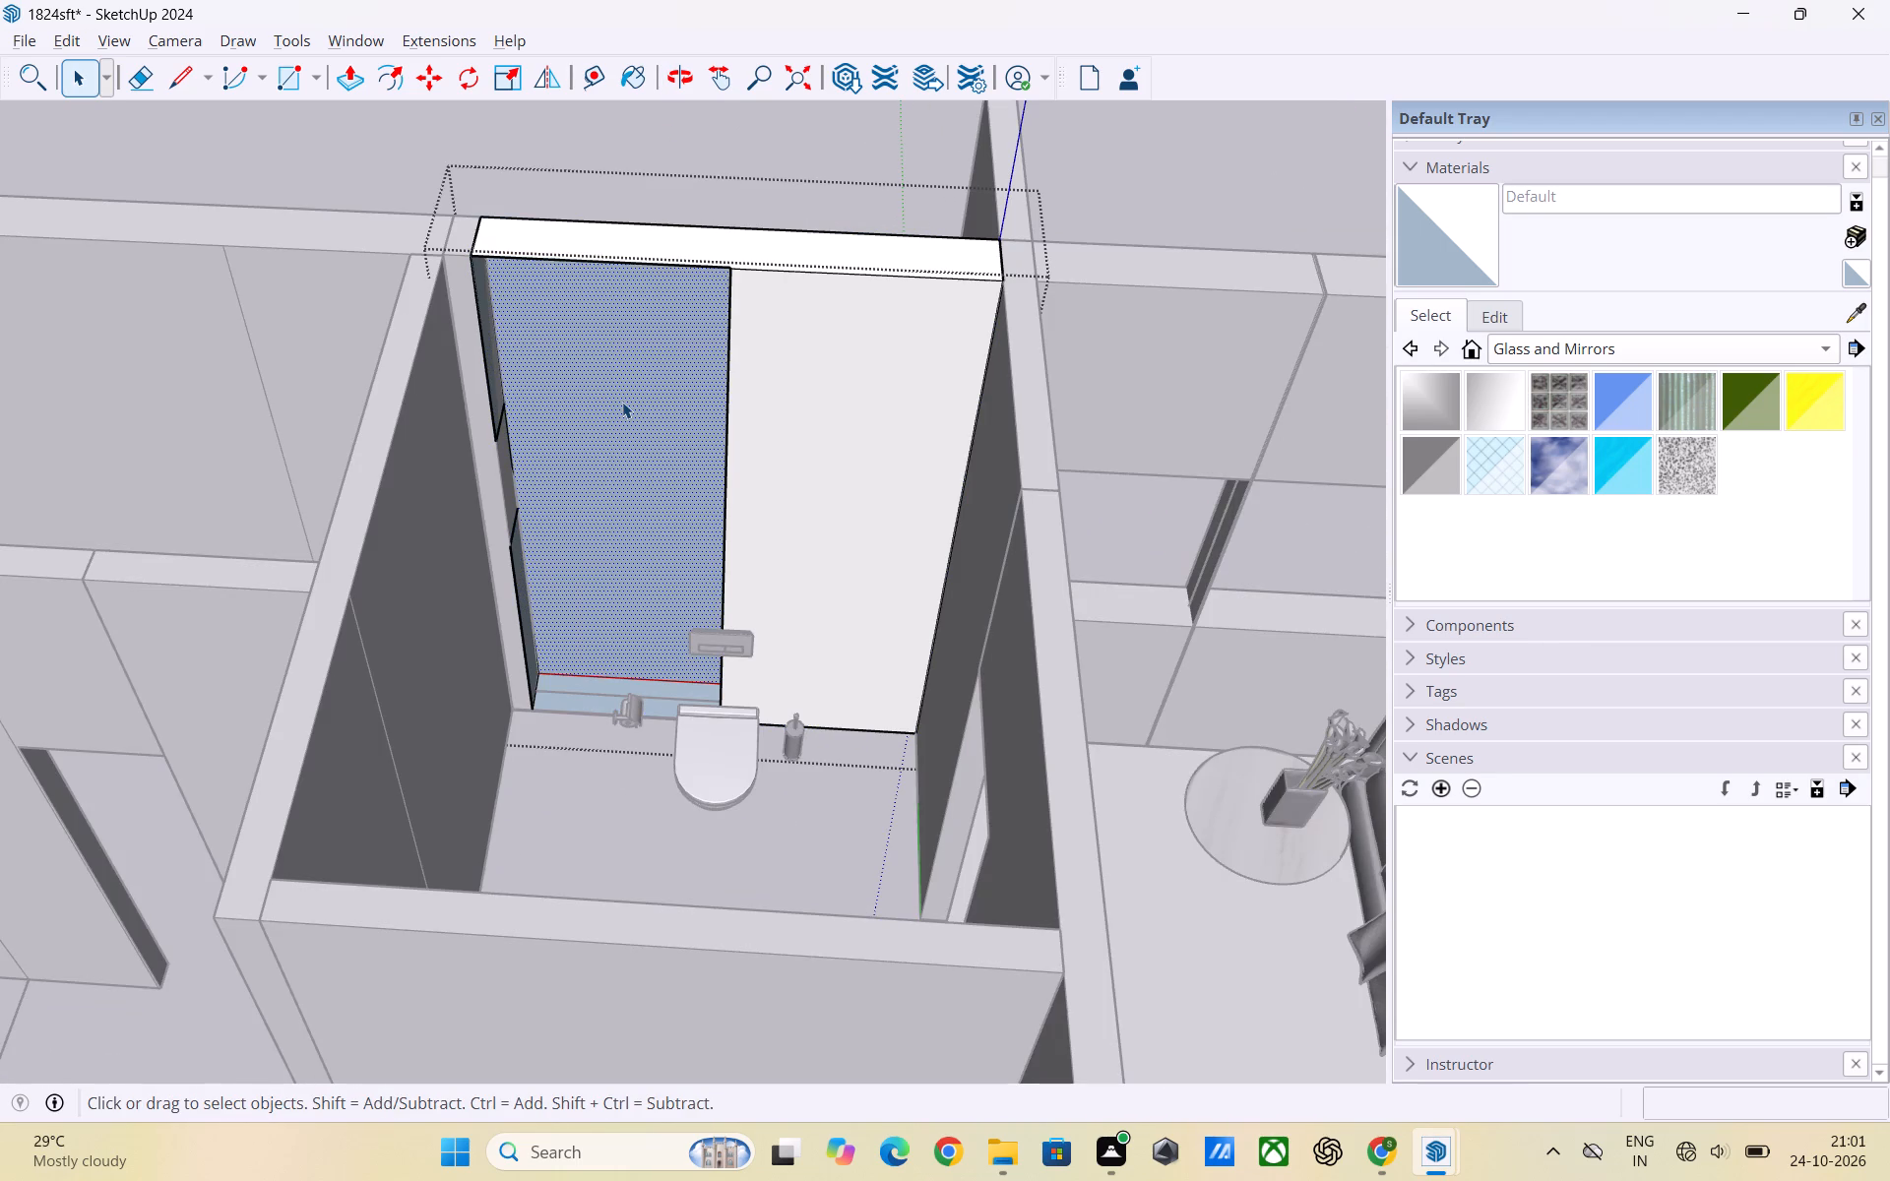
pyautogui.press('Delete')
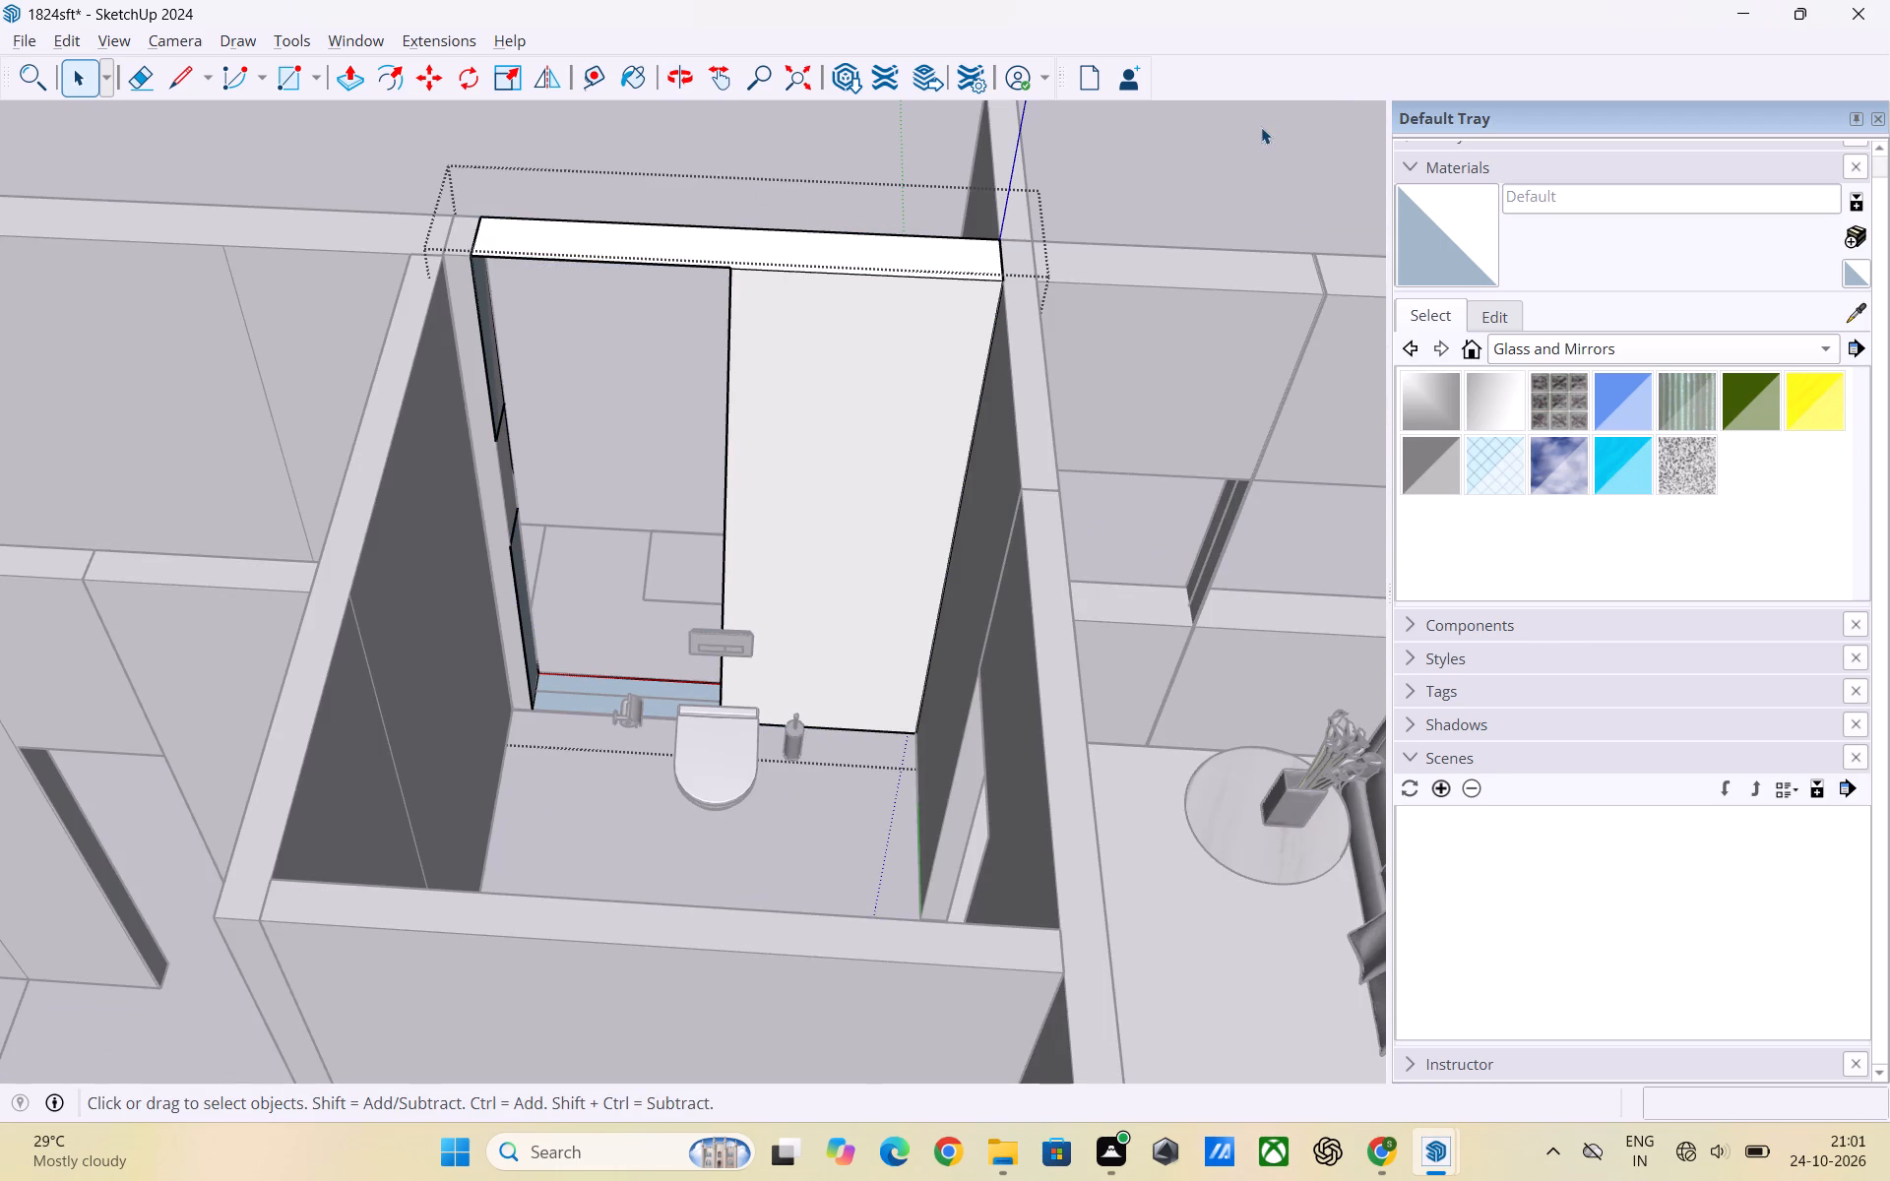
pyautogui.click(1261, 127)
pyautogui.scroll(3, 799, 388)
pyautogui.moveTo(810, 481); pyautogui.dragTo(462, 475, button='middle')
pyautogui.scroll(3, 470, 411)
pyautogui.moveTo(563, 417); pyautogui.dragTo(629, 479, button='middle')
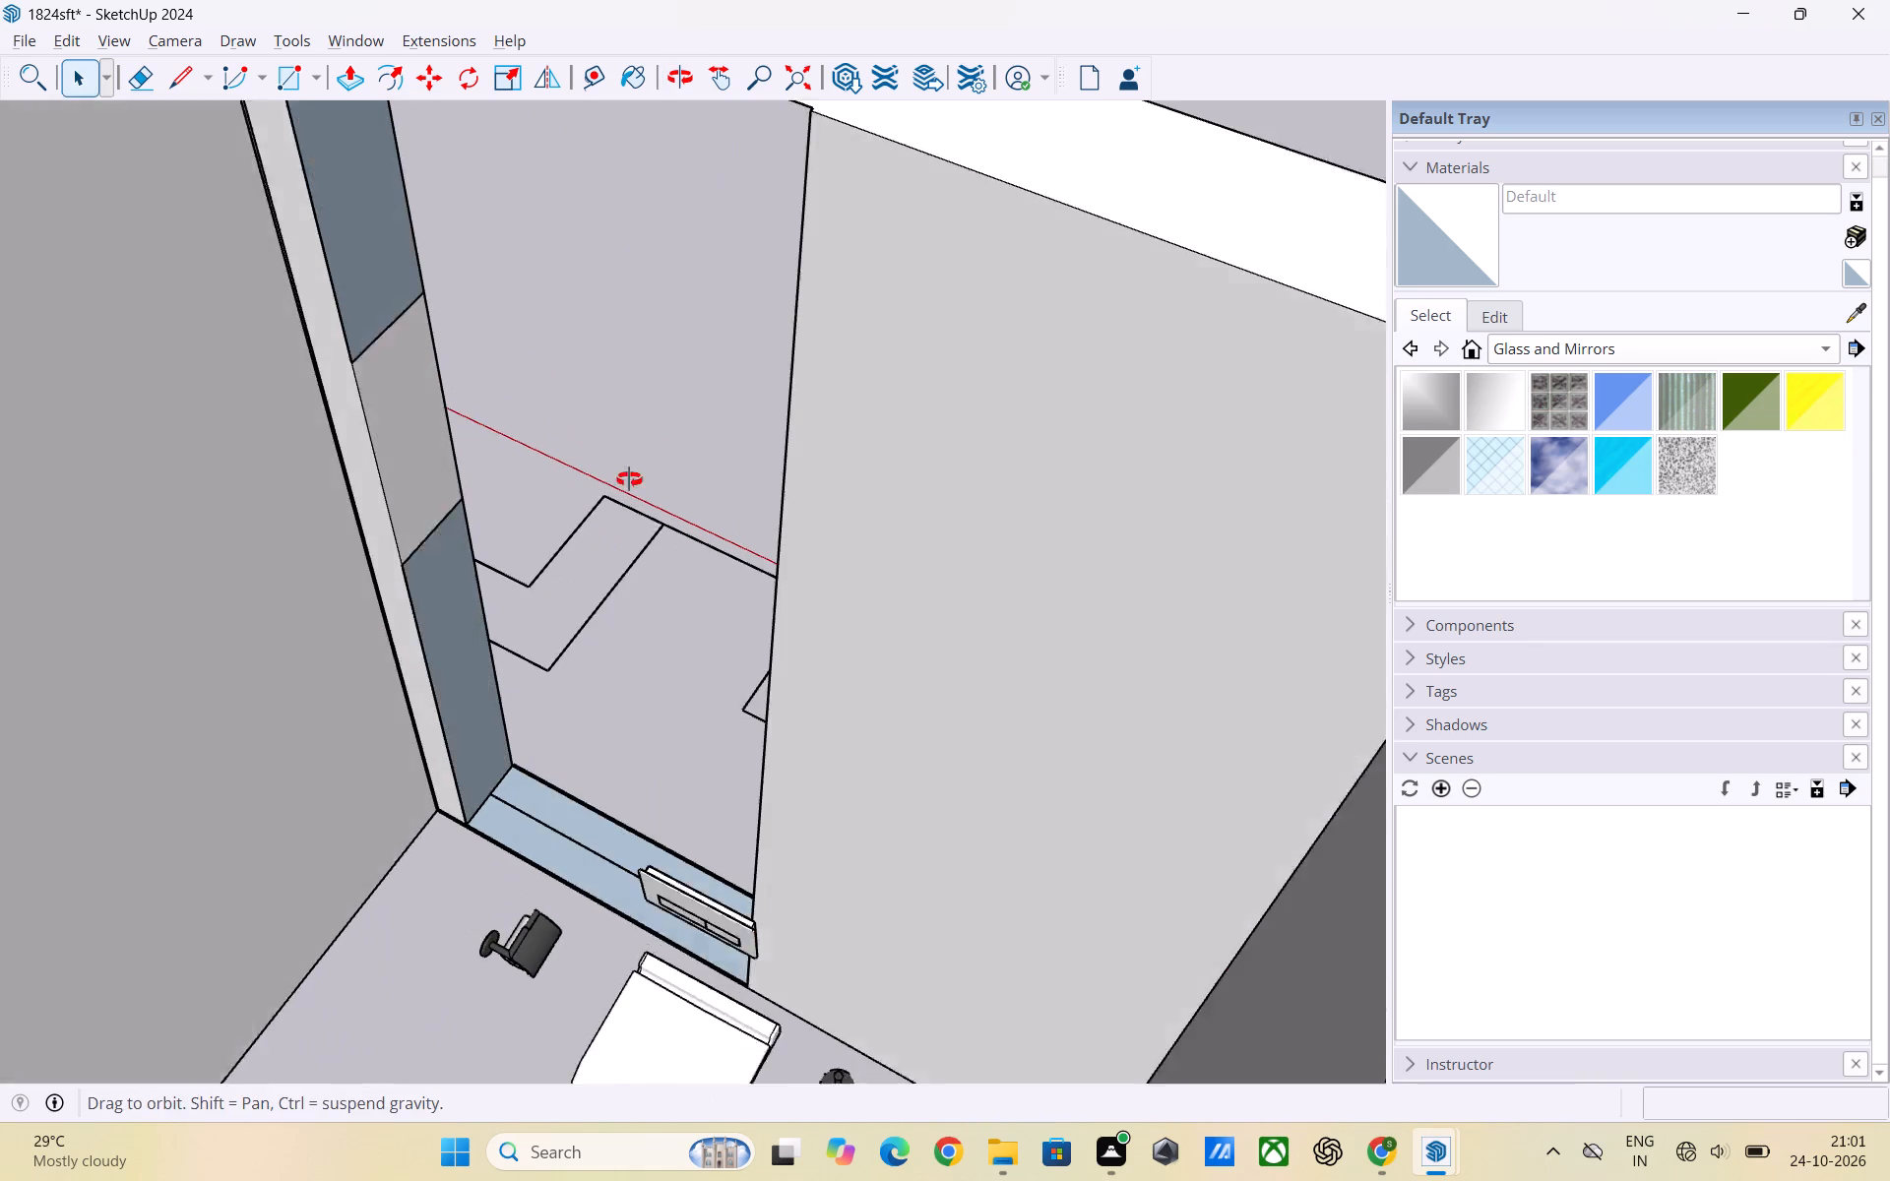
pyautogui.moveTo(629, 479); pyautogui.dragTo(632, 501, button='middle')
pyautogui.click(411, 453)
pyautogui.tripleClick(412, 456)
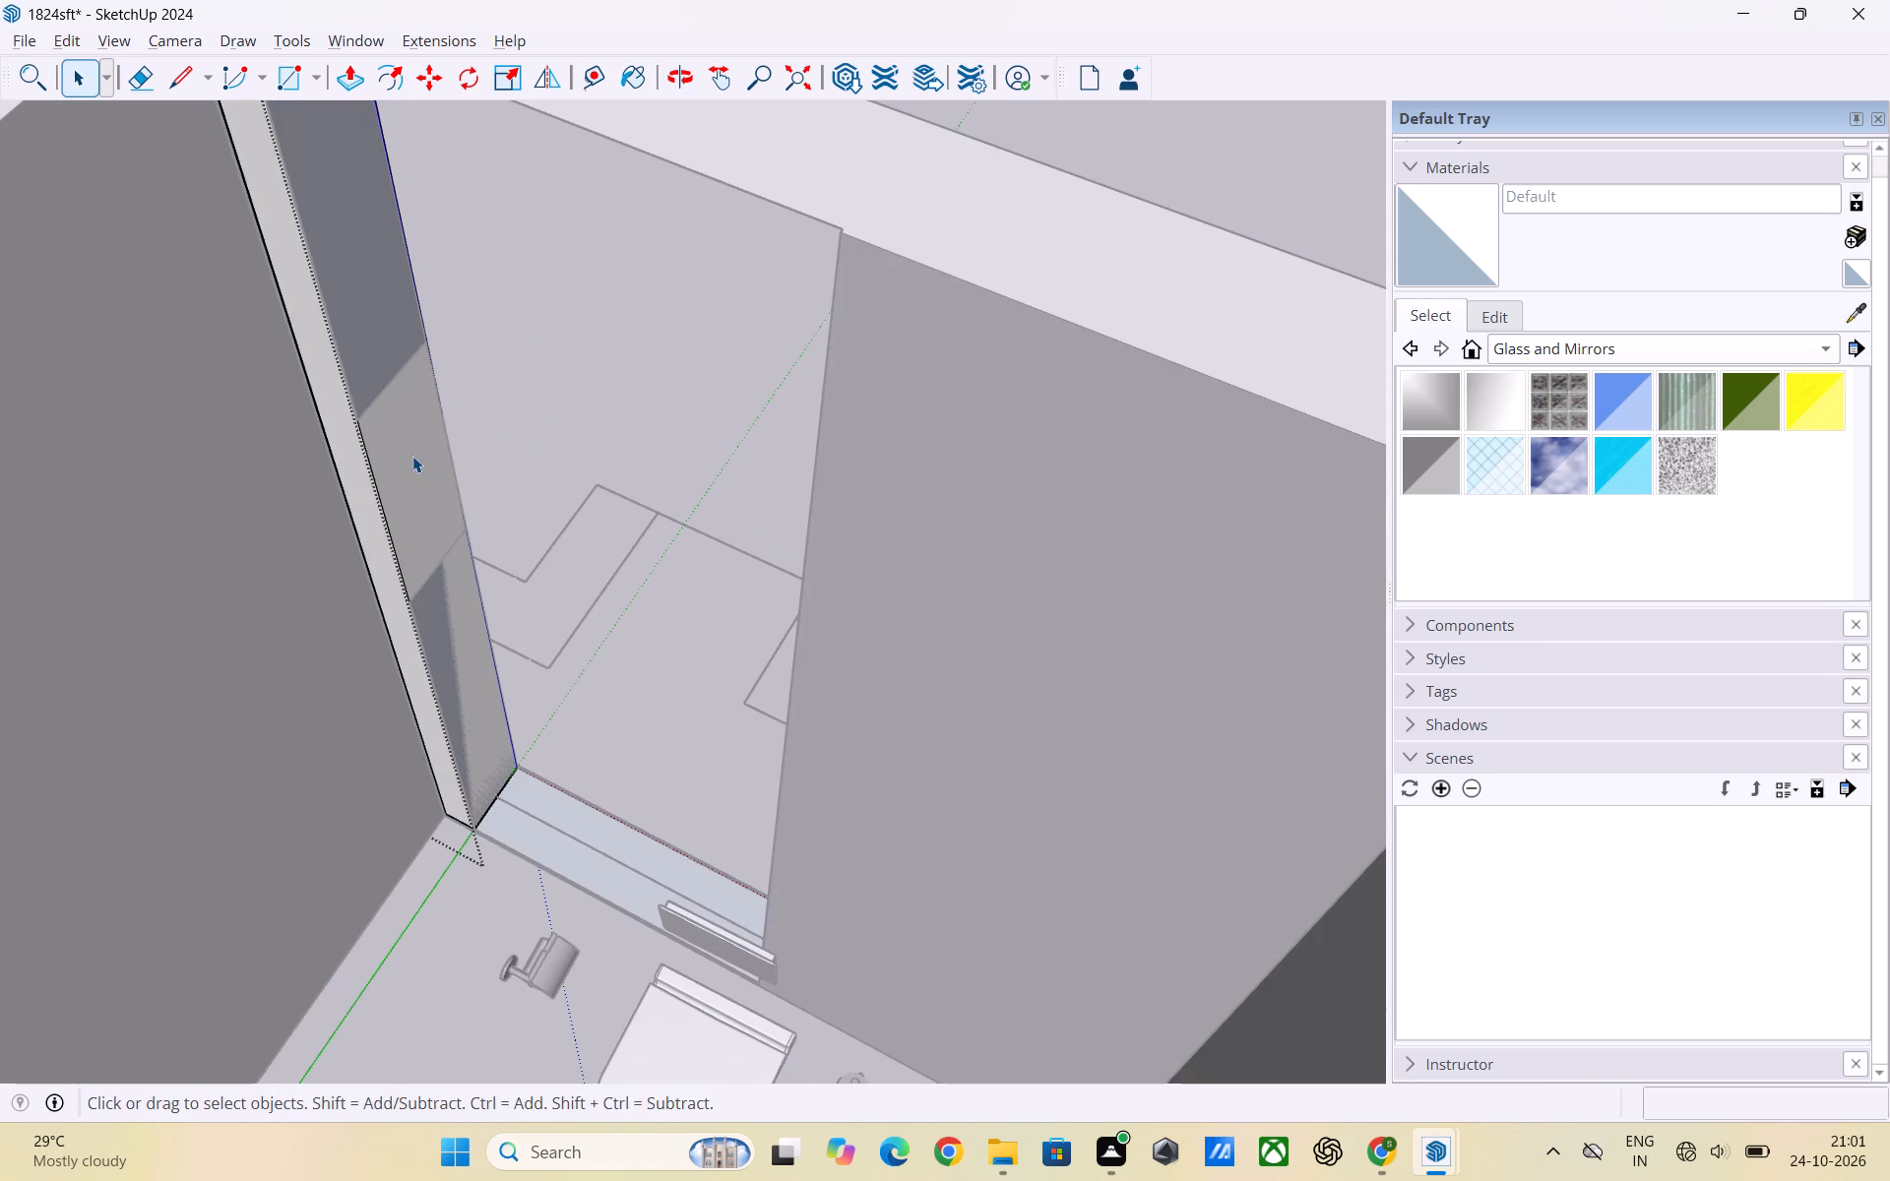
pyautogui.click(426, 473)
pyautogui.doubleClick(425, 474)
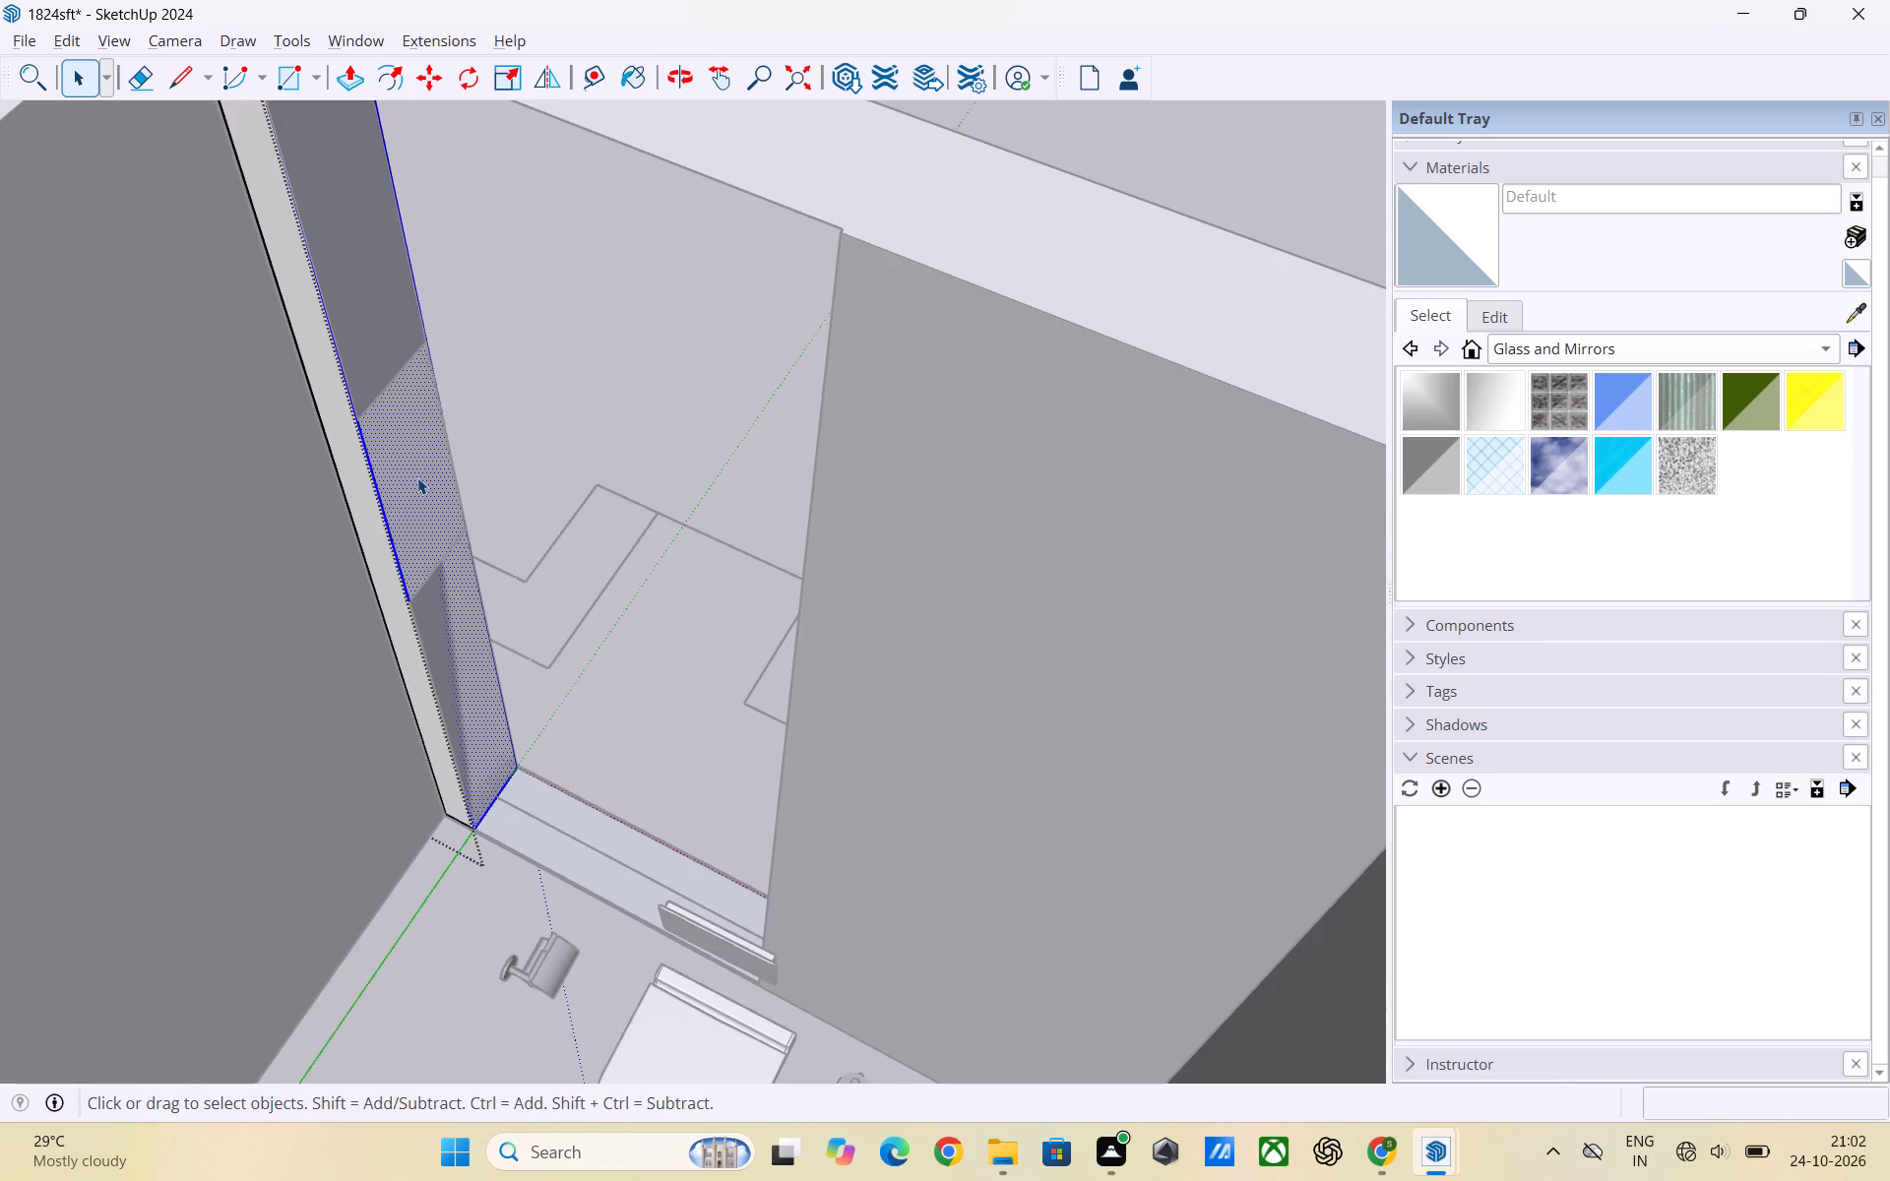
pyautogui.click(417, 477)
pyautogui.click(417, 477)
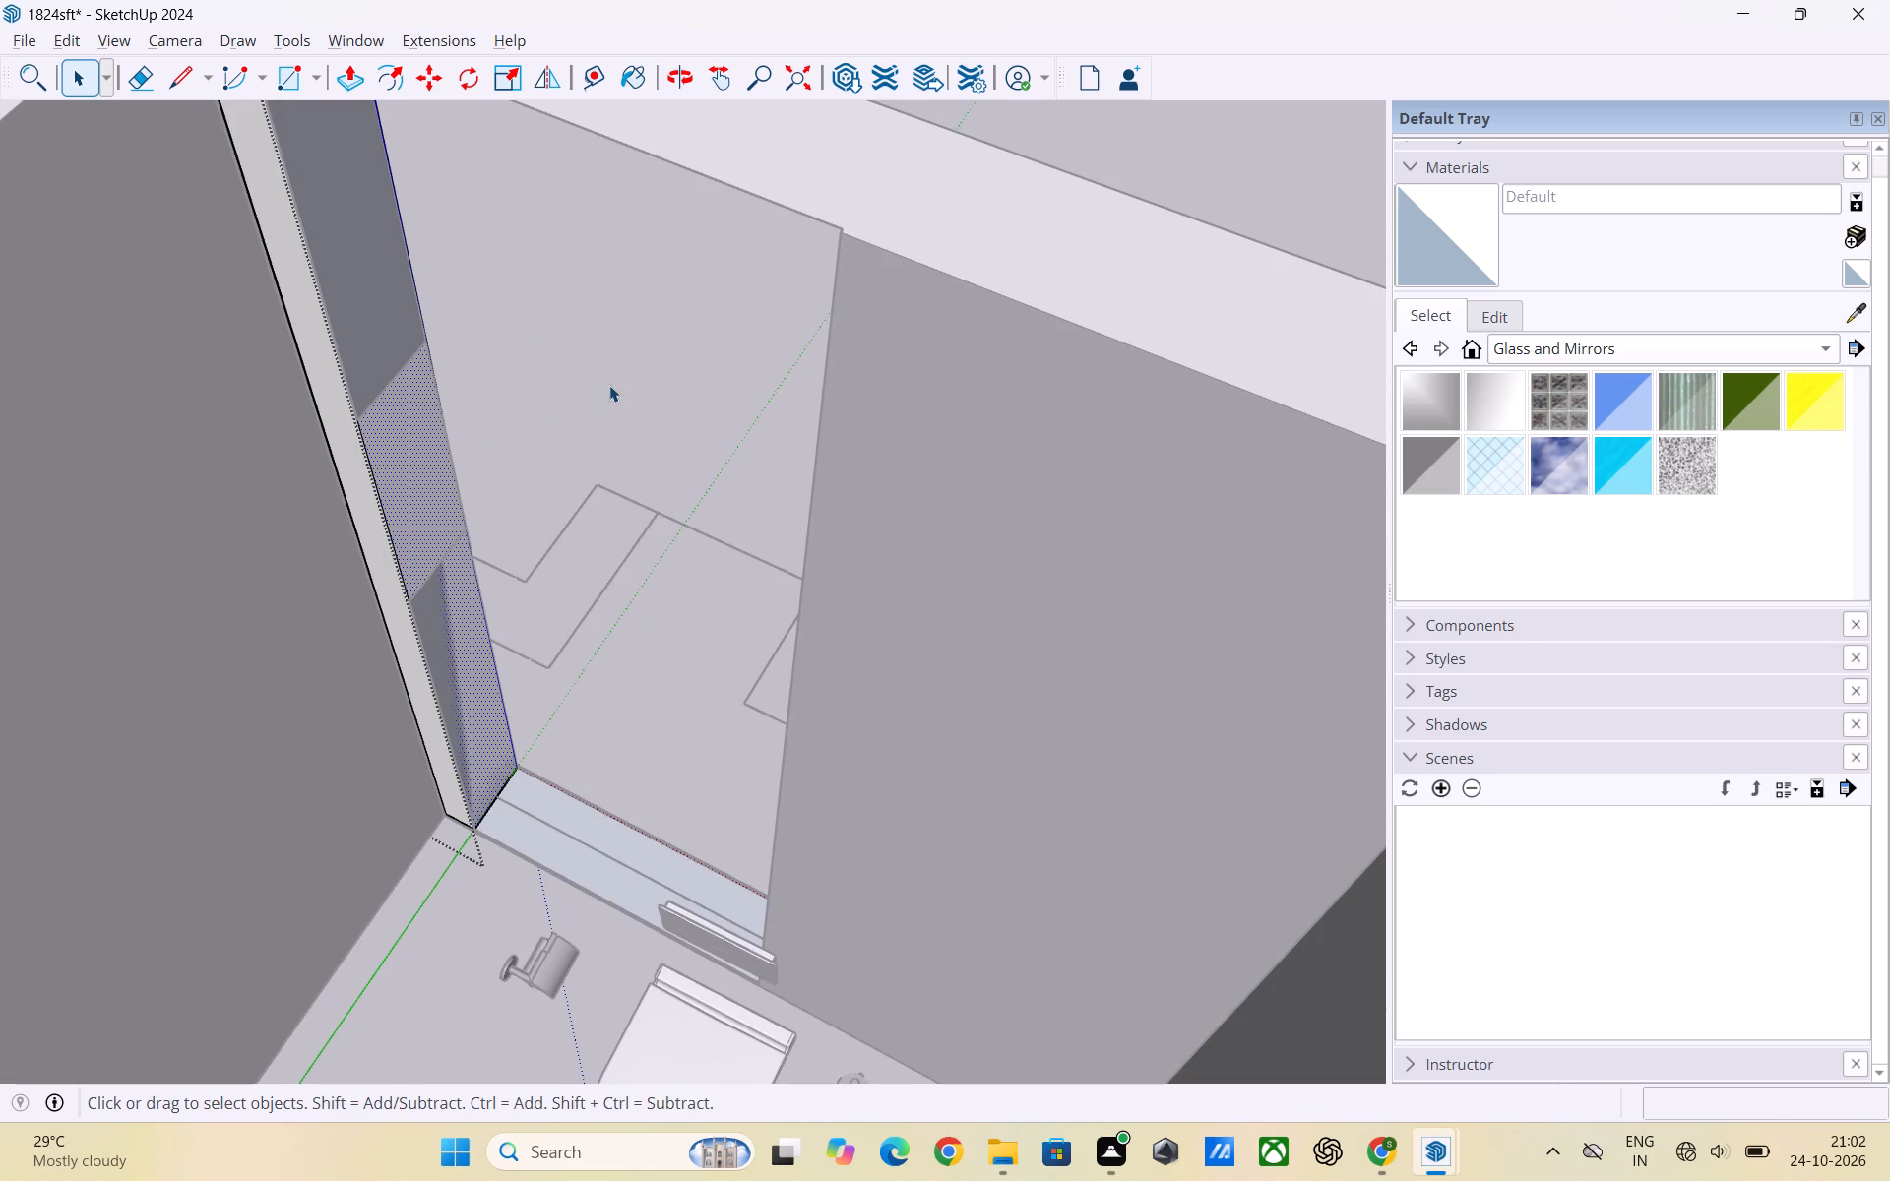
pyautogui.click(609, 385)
# Examine the opening in the toilet's outer wall and the surrounding rooms from several angles.
pyautogui.scroll(2, 475, 437)
pyautogui.moveTo(517, 480); pyautogui.dragTo(259, 502, button='middle')
pyautogui.scroll(-1, 506, 495)
pyautogui.scroll(-7, 581, 458)
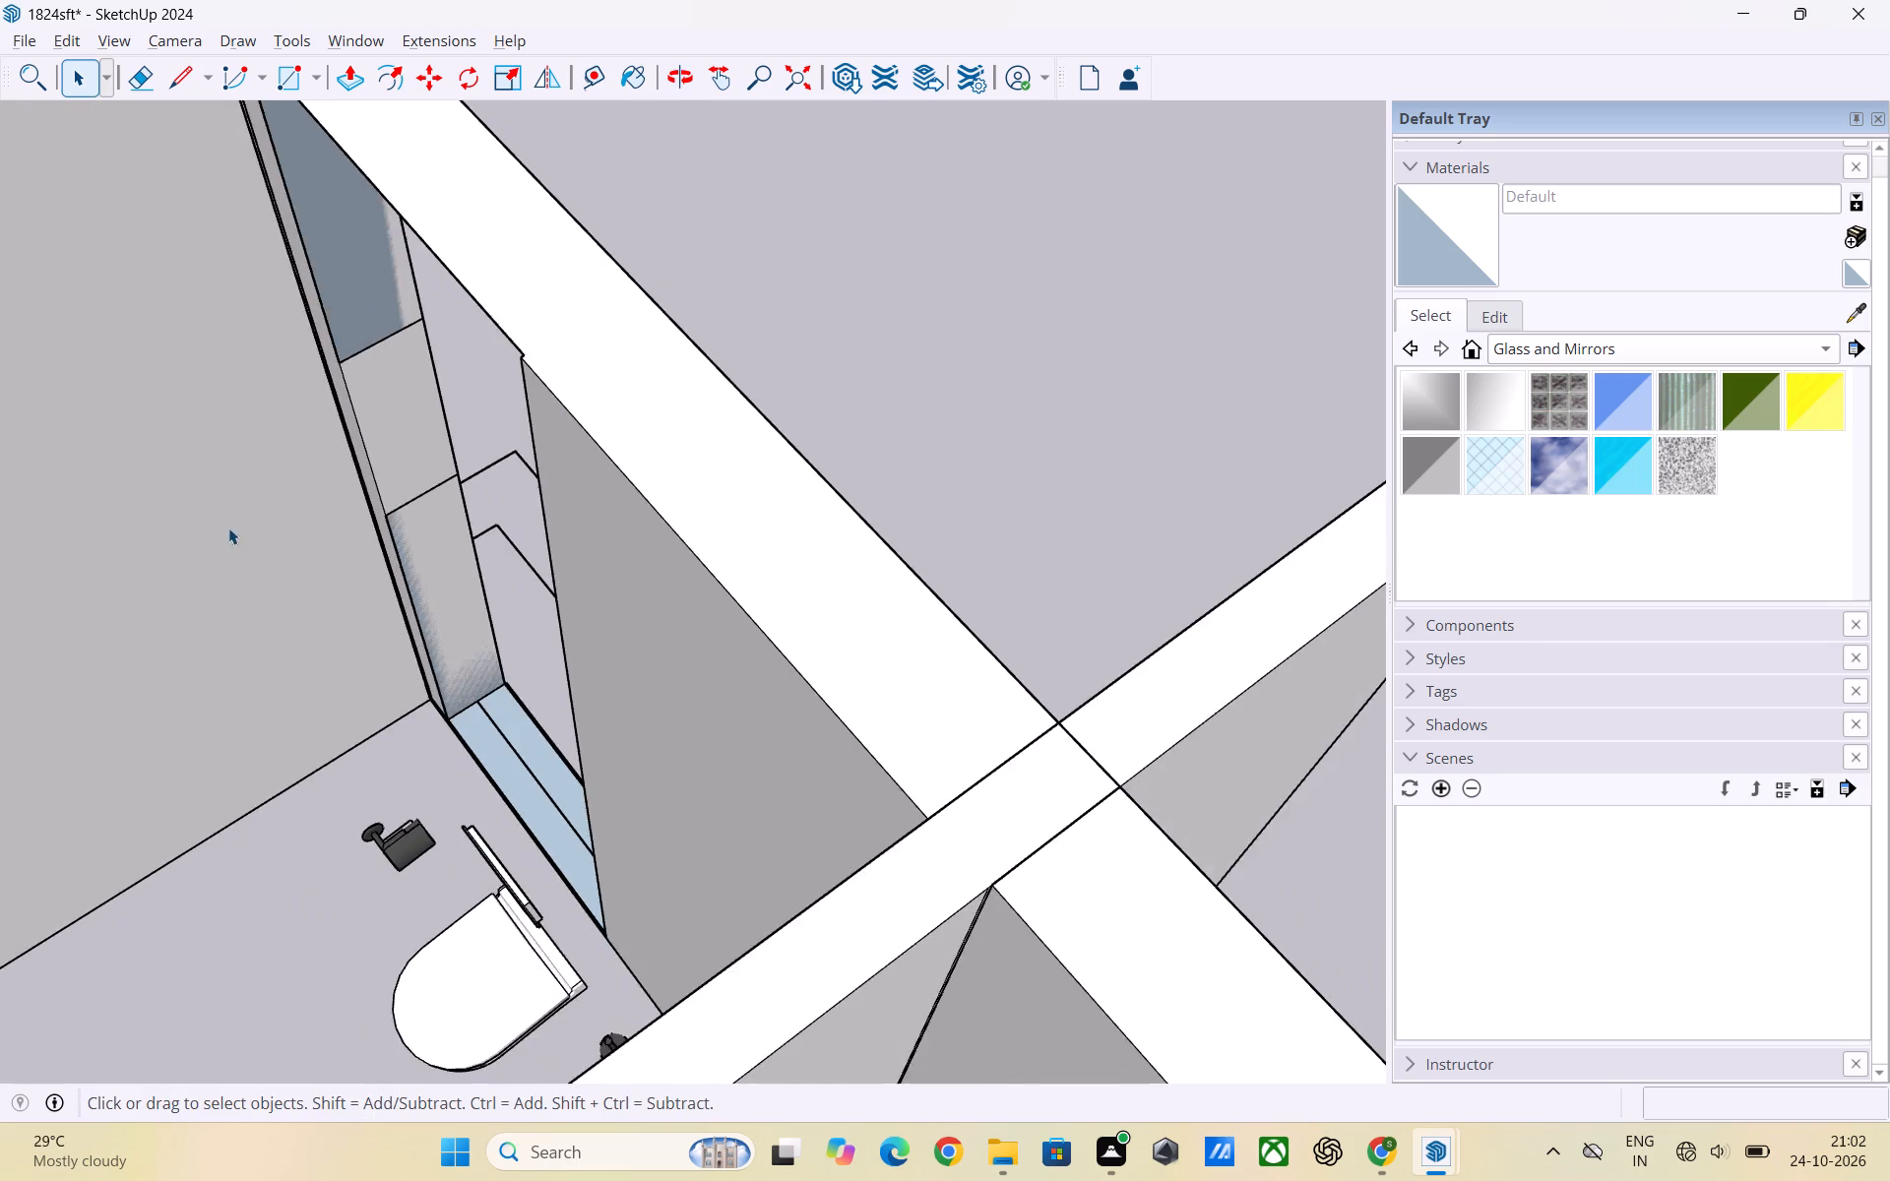
pyautogui.moveTo(218, 528); pyautogui.dragTo(393, 480, button='middle')
pyautogui.scroll(-3, 591, 504)
pyautogui.scroll(4, 473, 723)
pyautogui.moveTo(655, 745); pyautogui.dragTo(743, 695, button='middle')
pyautogui.scroll(2, 673, 740)
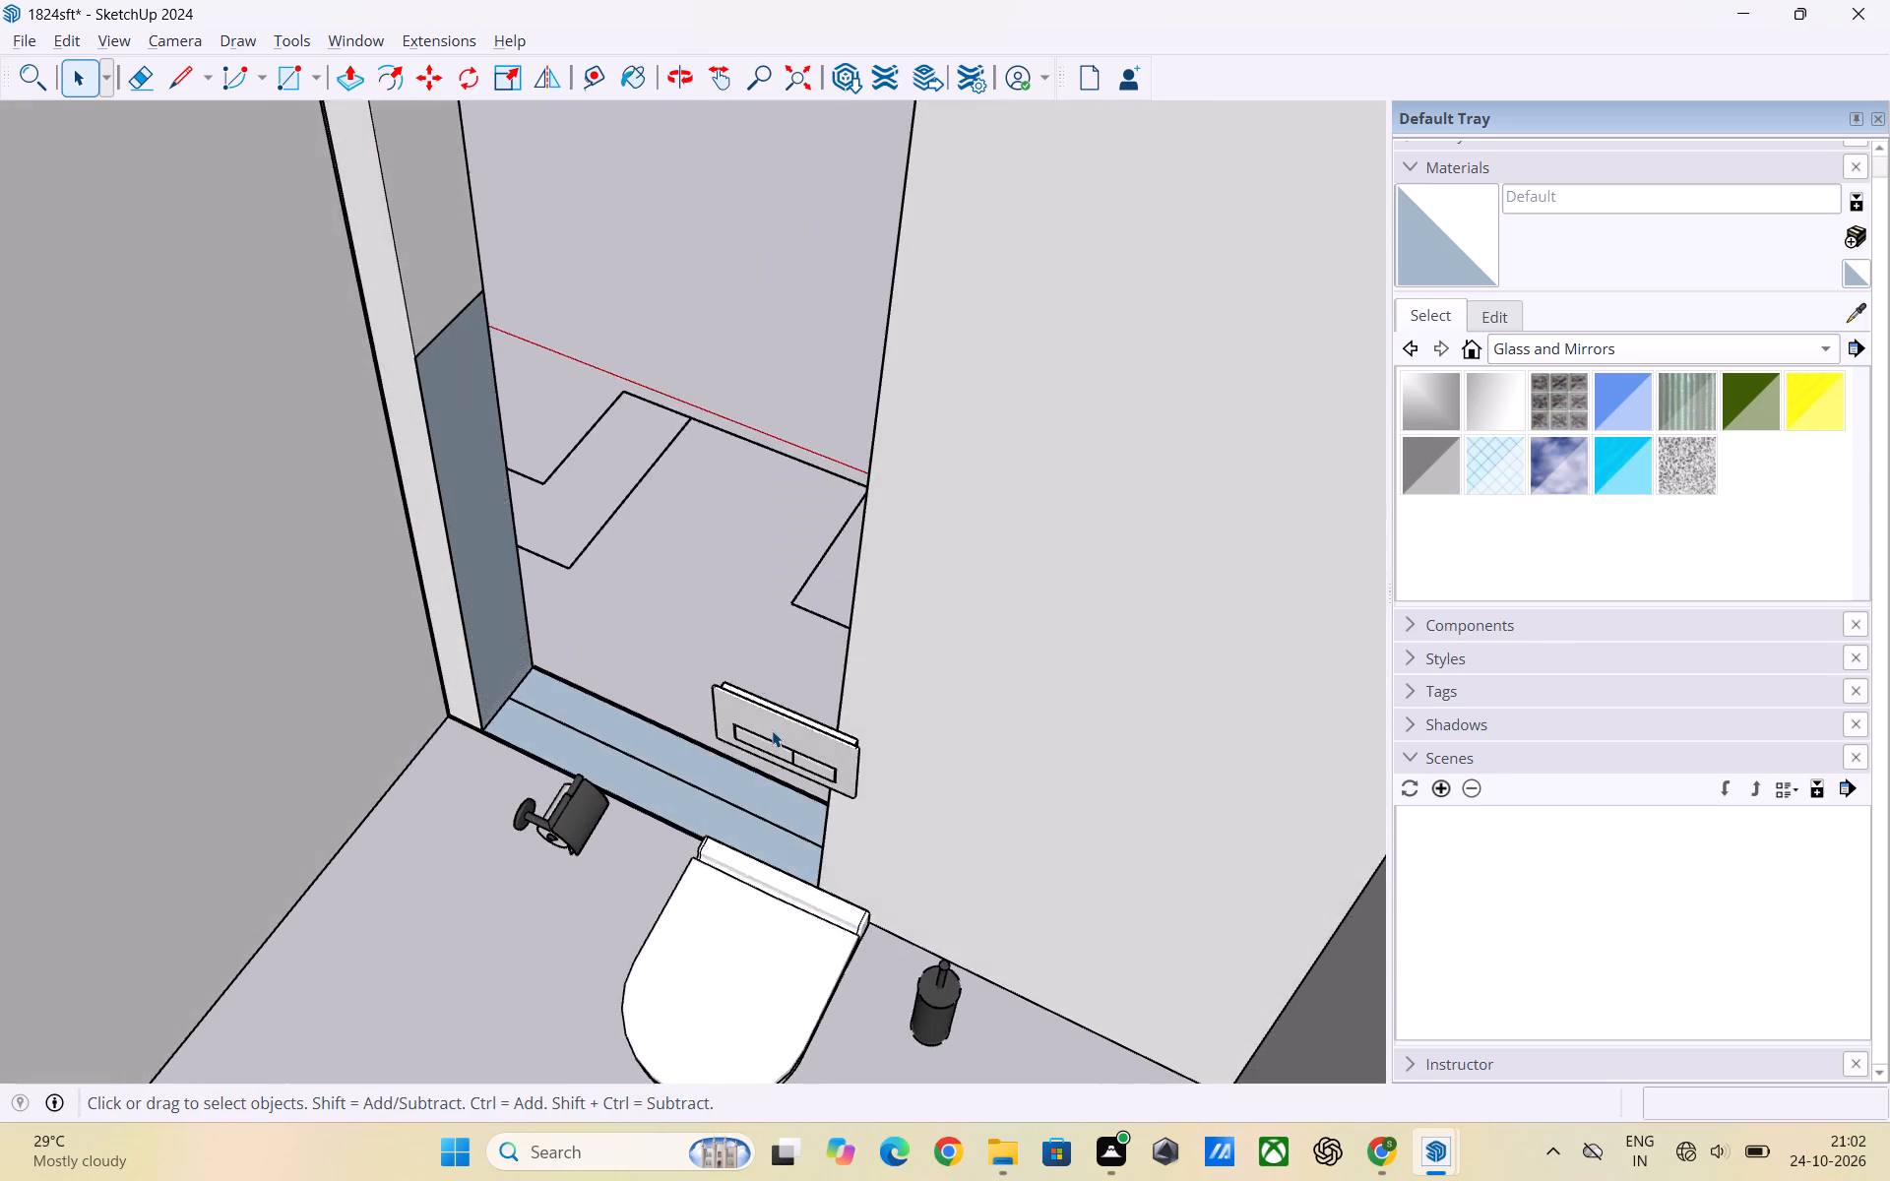
pyautogui.scroll(4, 772, 730)
pyautogui.scroll(-4, 959, 727)
pyautogui.scroll(1, 976, 765)
pyautogui.scroll(-3, 977, 765)
pyautogui.moveTo(952, 805); pyautogui.dragTo(689, 960, button='middle')
pyautogui.scroll(-1, 952, 806)
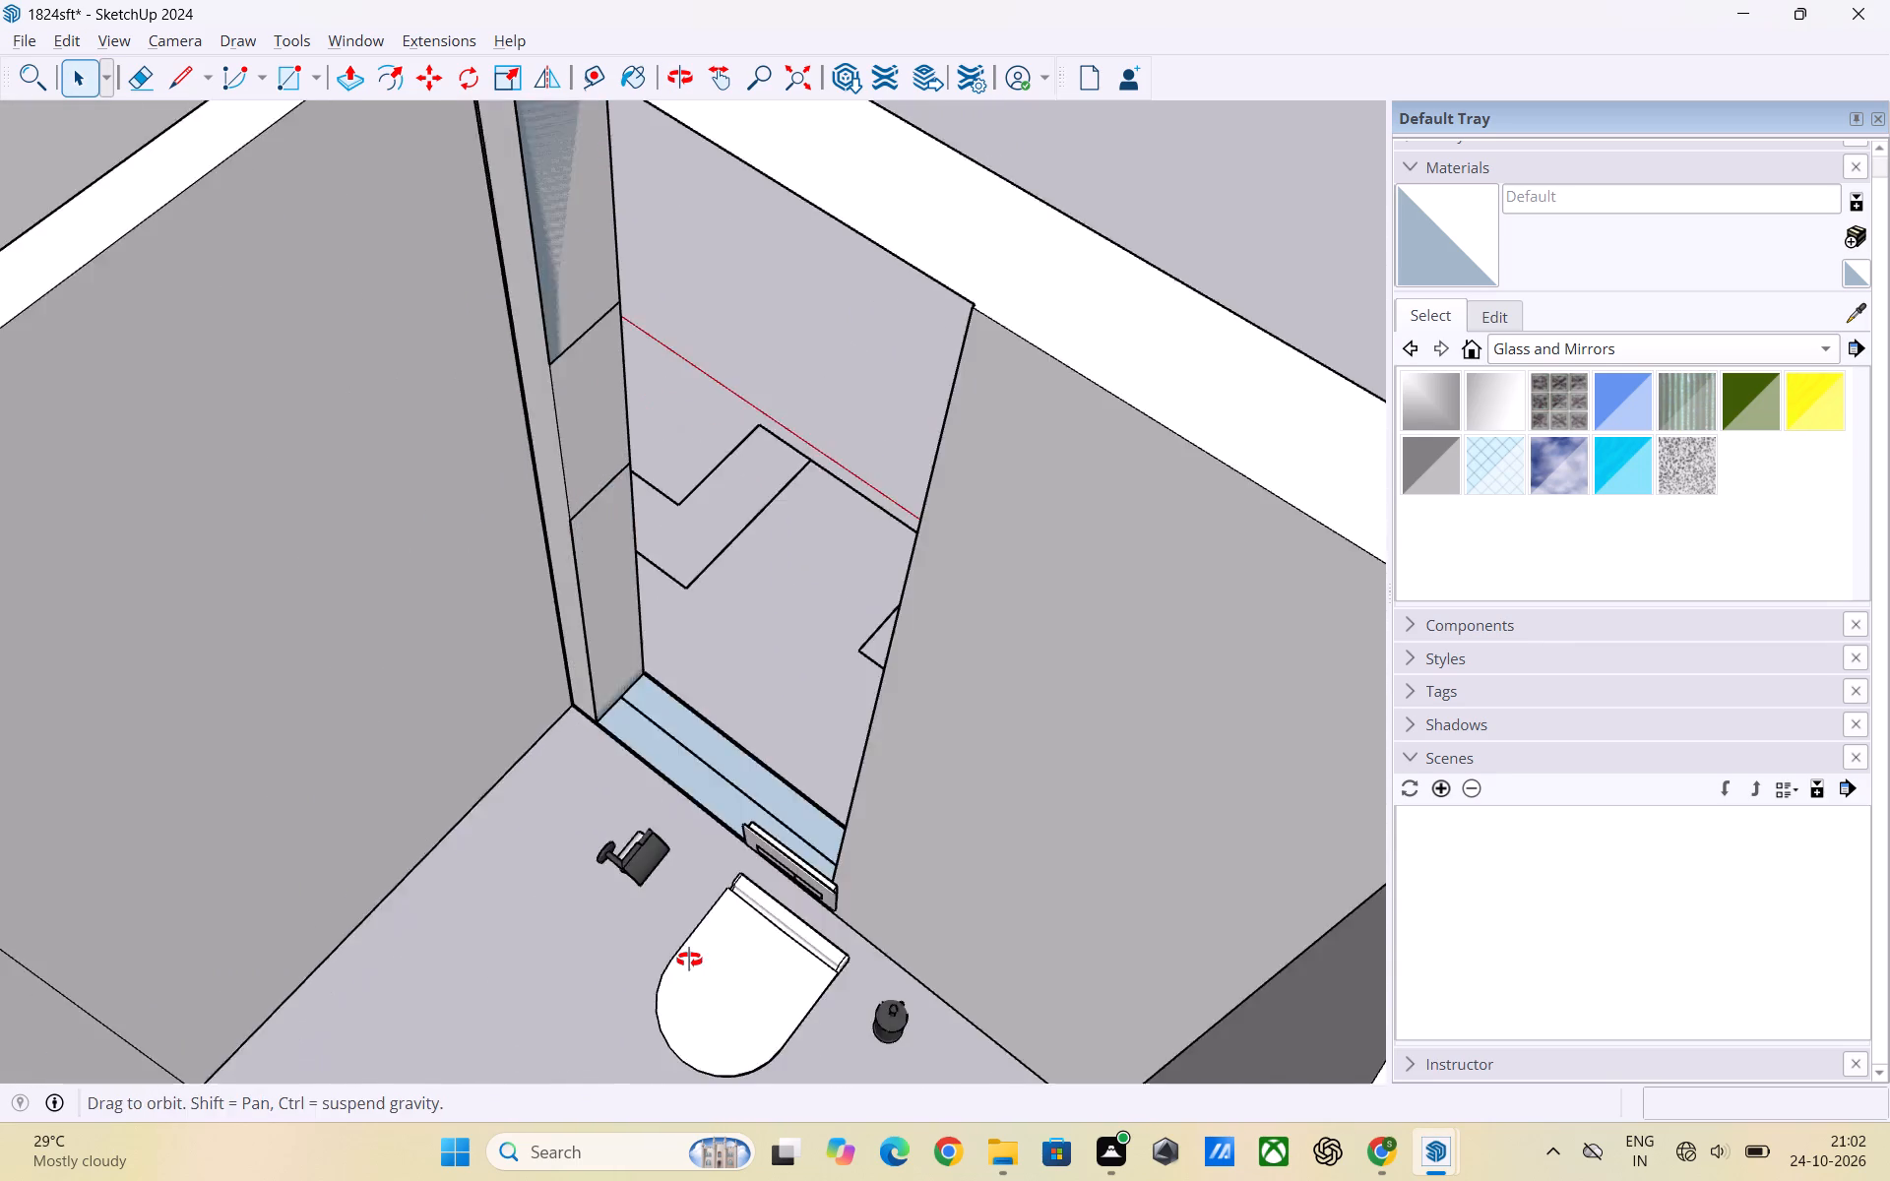
pyautogui.moveTo(689, 960); pyautogui.dragTo(572, 924, button='middle')
pyautogui.scroll(-17, 644, 748)
pyautogui.moveTo(697, 818); pyautogui.dragTo(999, 897, button='middle')
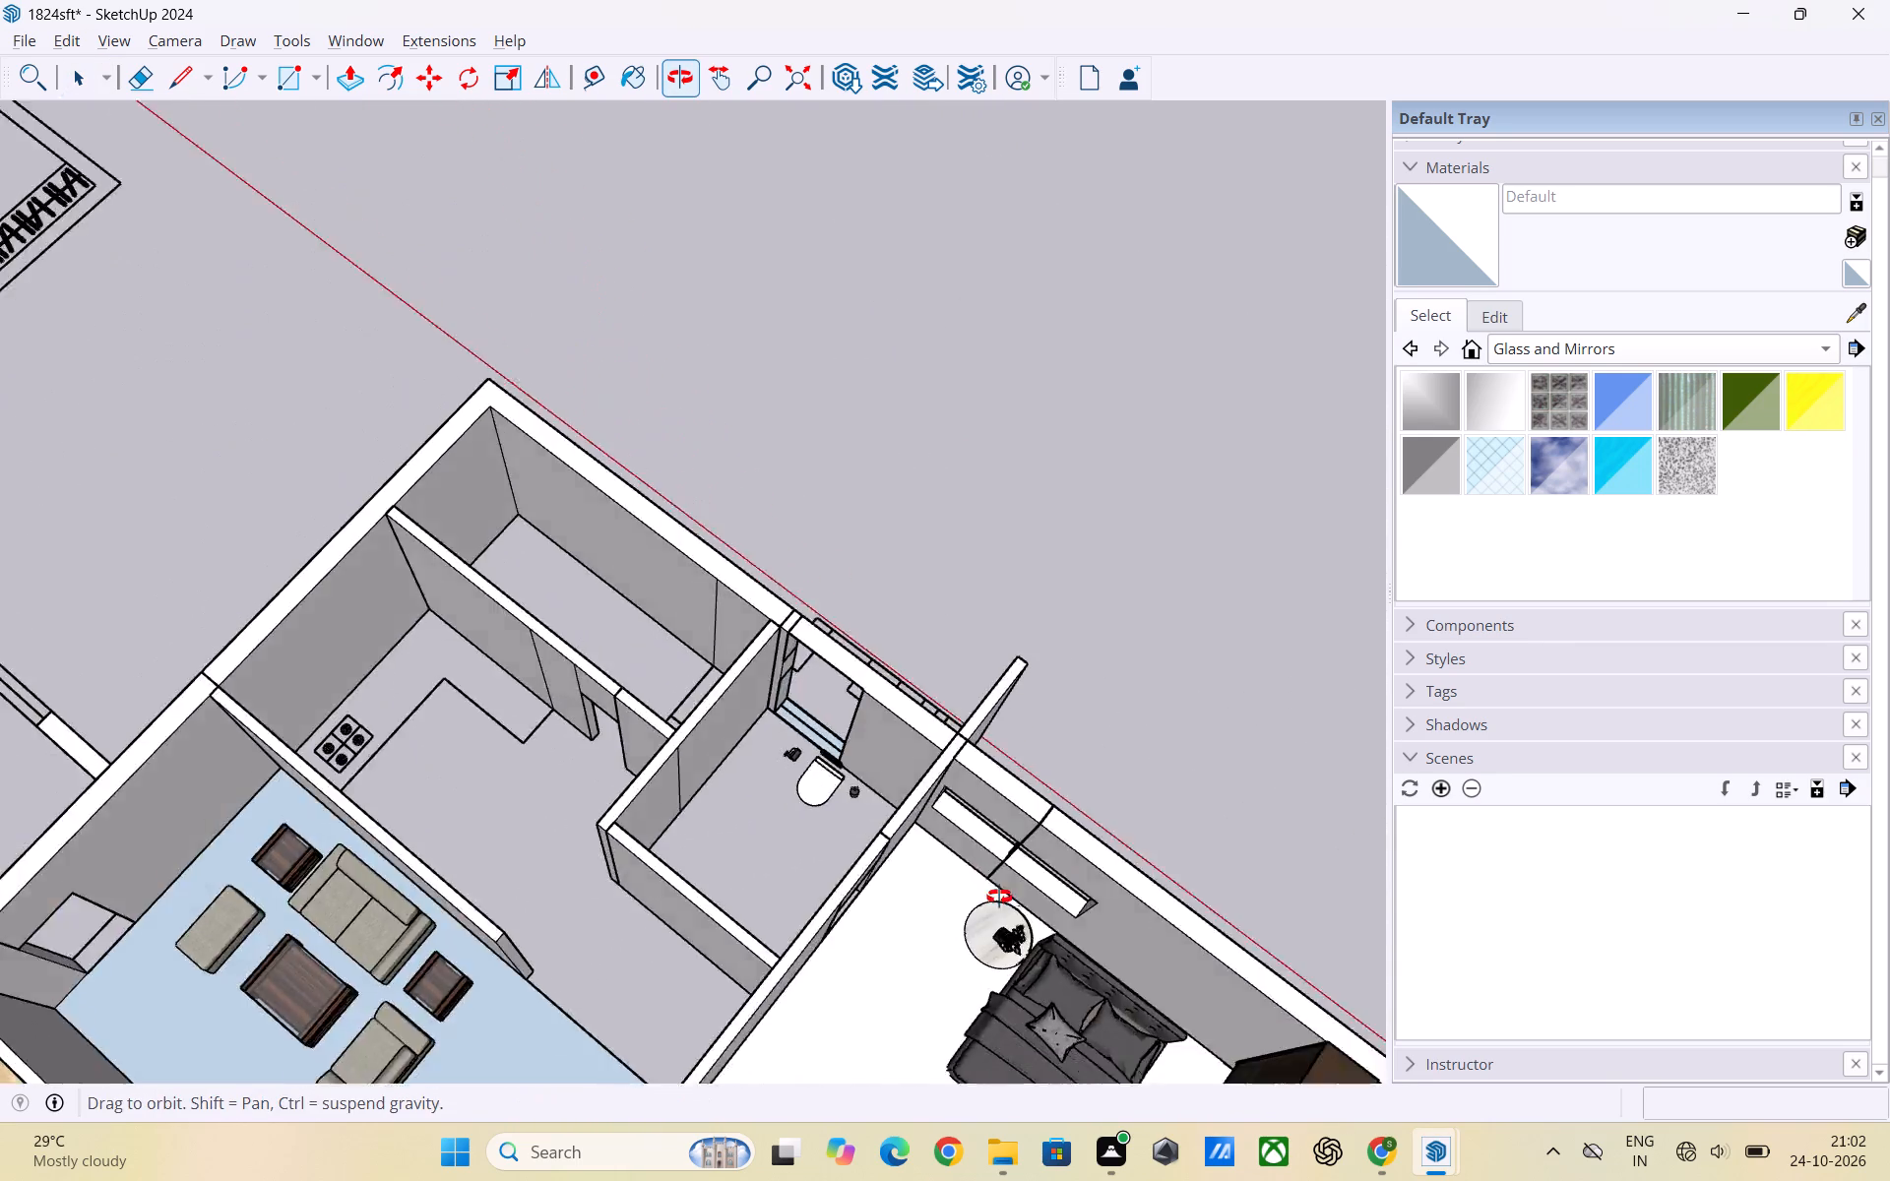
pyautogui.moveTo(999, 897); pyautogui.dragTo(1097, 846, button='middle')
pyautogui.scroll(2, 1018, 799)
pyautogui.scroll(-2, 1016, 796)
pyautogui.scroll(2, 824, 782)
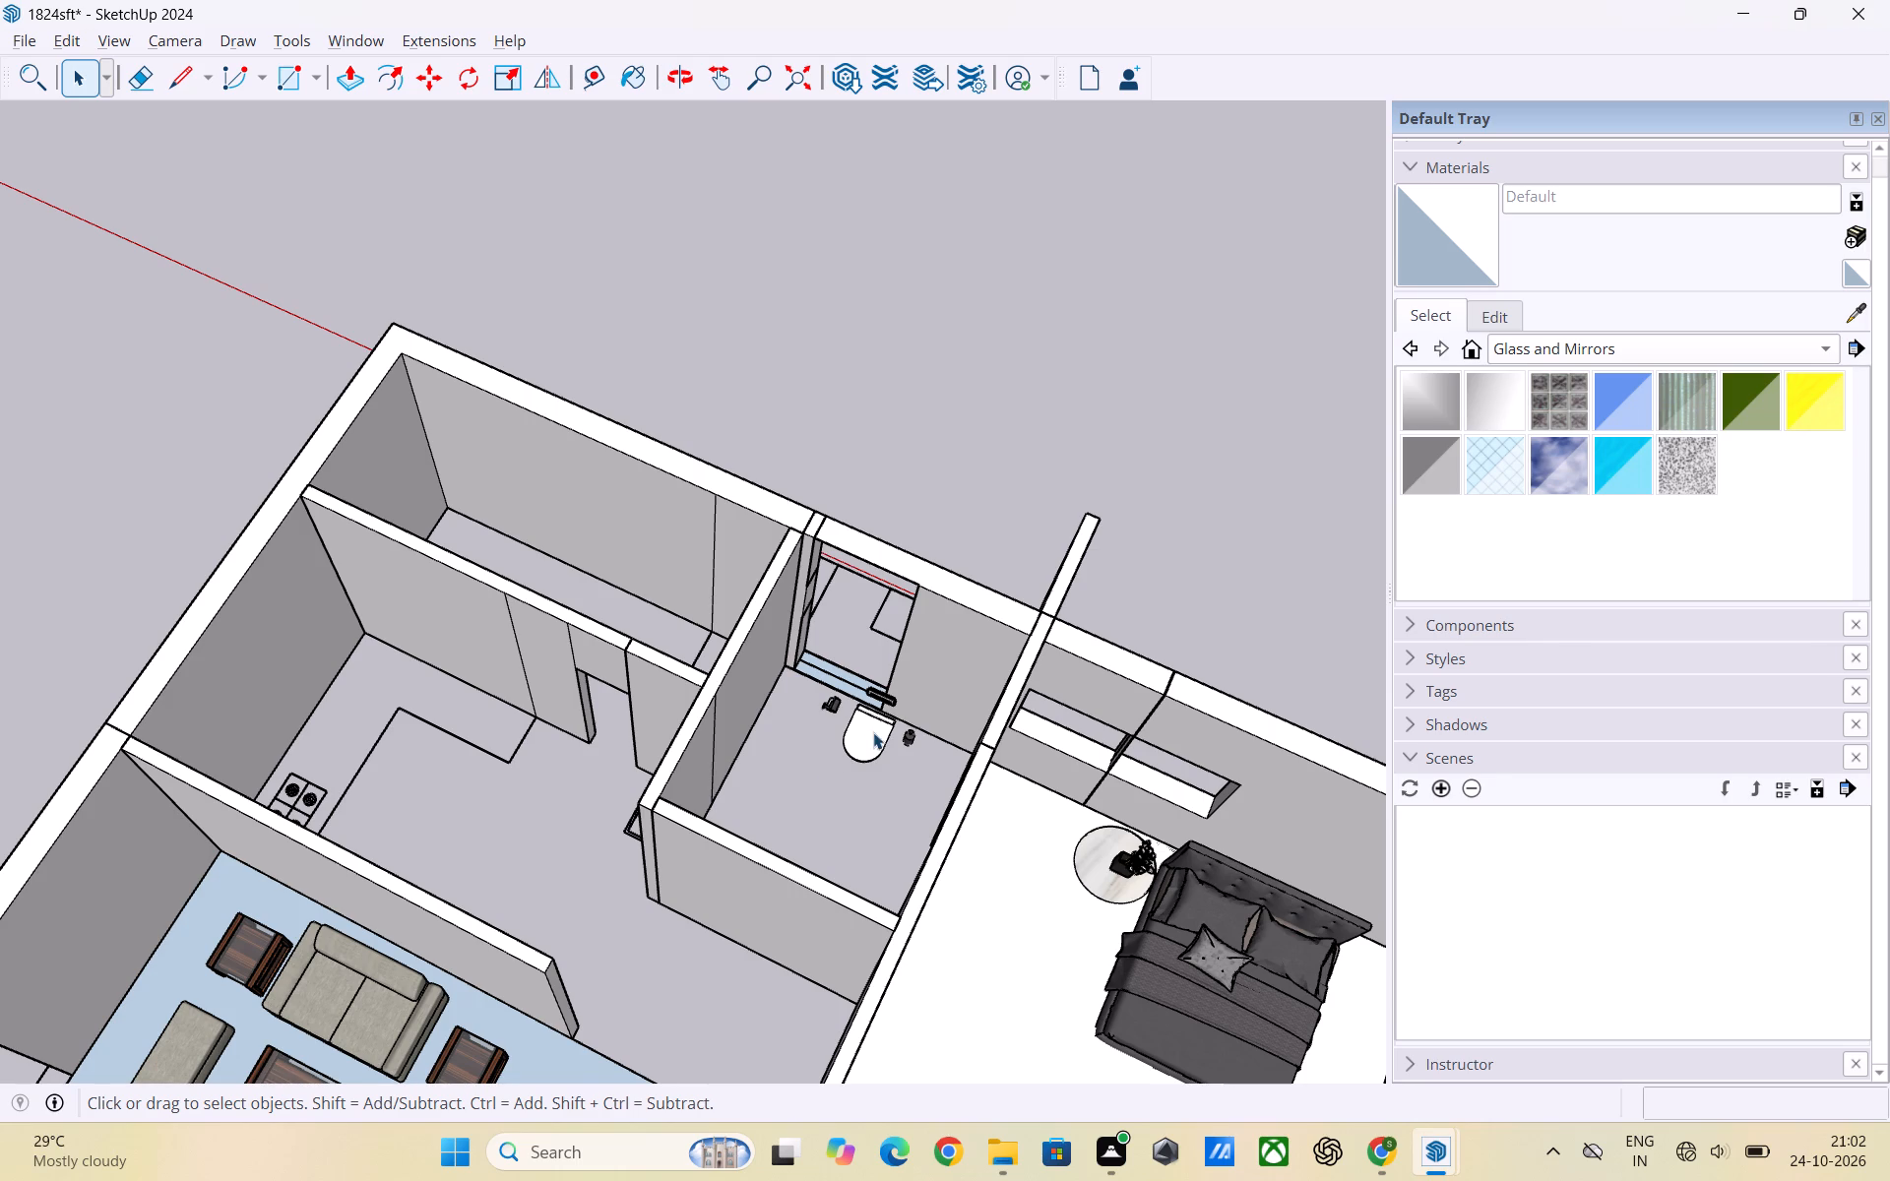
# Delete the line running lengthwise along the floor strip at the base of the toilet wall opening.
pyautogui.scroll(6, 932, 661)
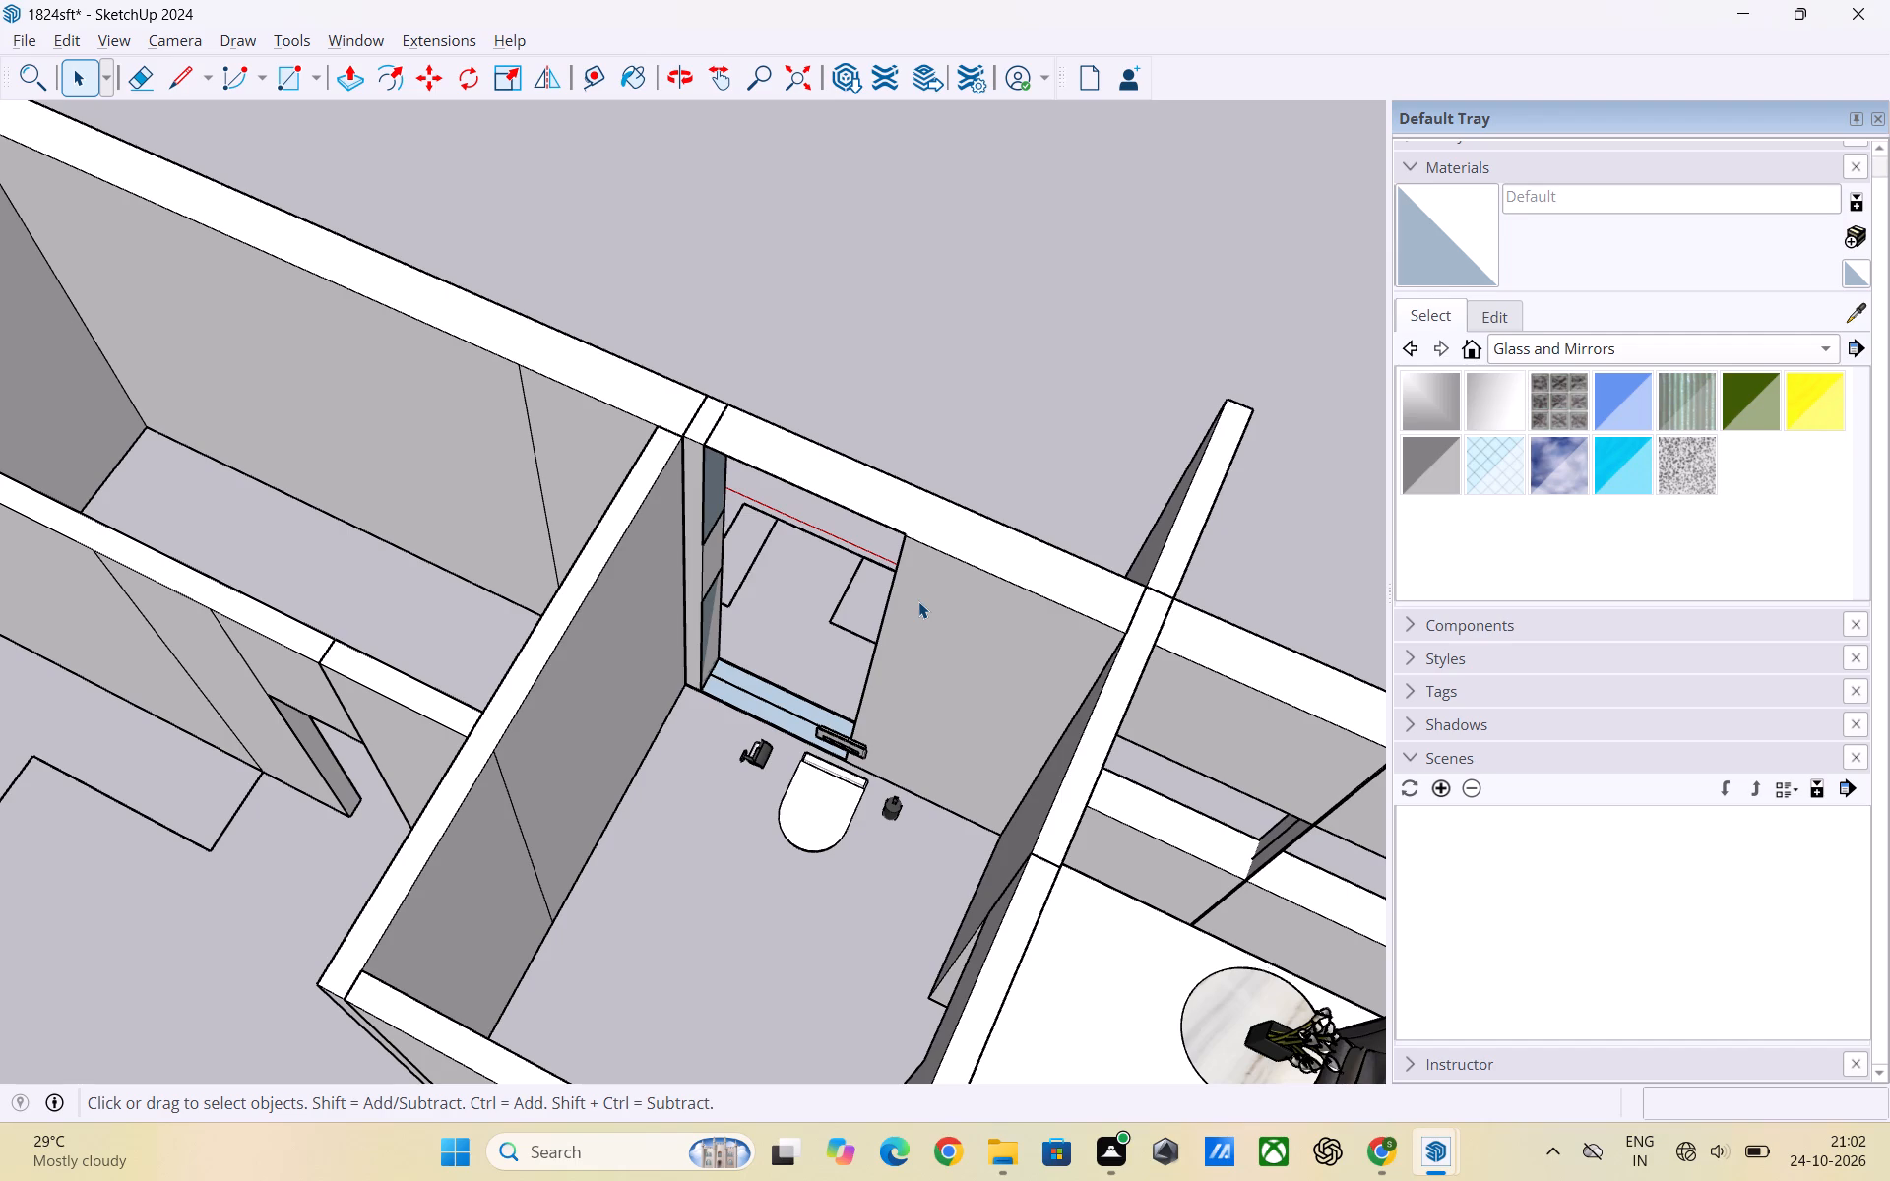
pyautogui.scroll(2, 918, 601)
pyautogui.scroll(-2, 918, 601)
pyautogui.scroll(3, 704, 572)
pyautogui.moveTo(774, 671); pyautogui.dragTo(633, 658, button='middle')
pyautogui.scroll(6, 777, 694)
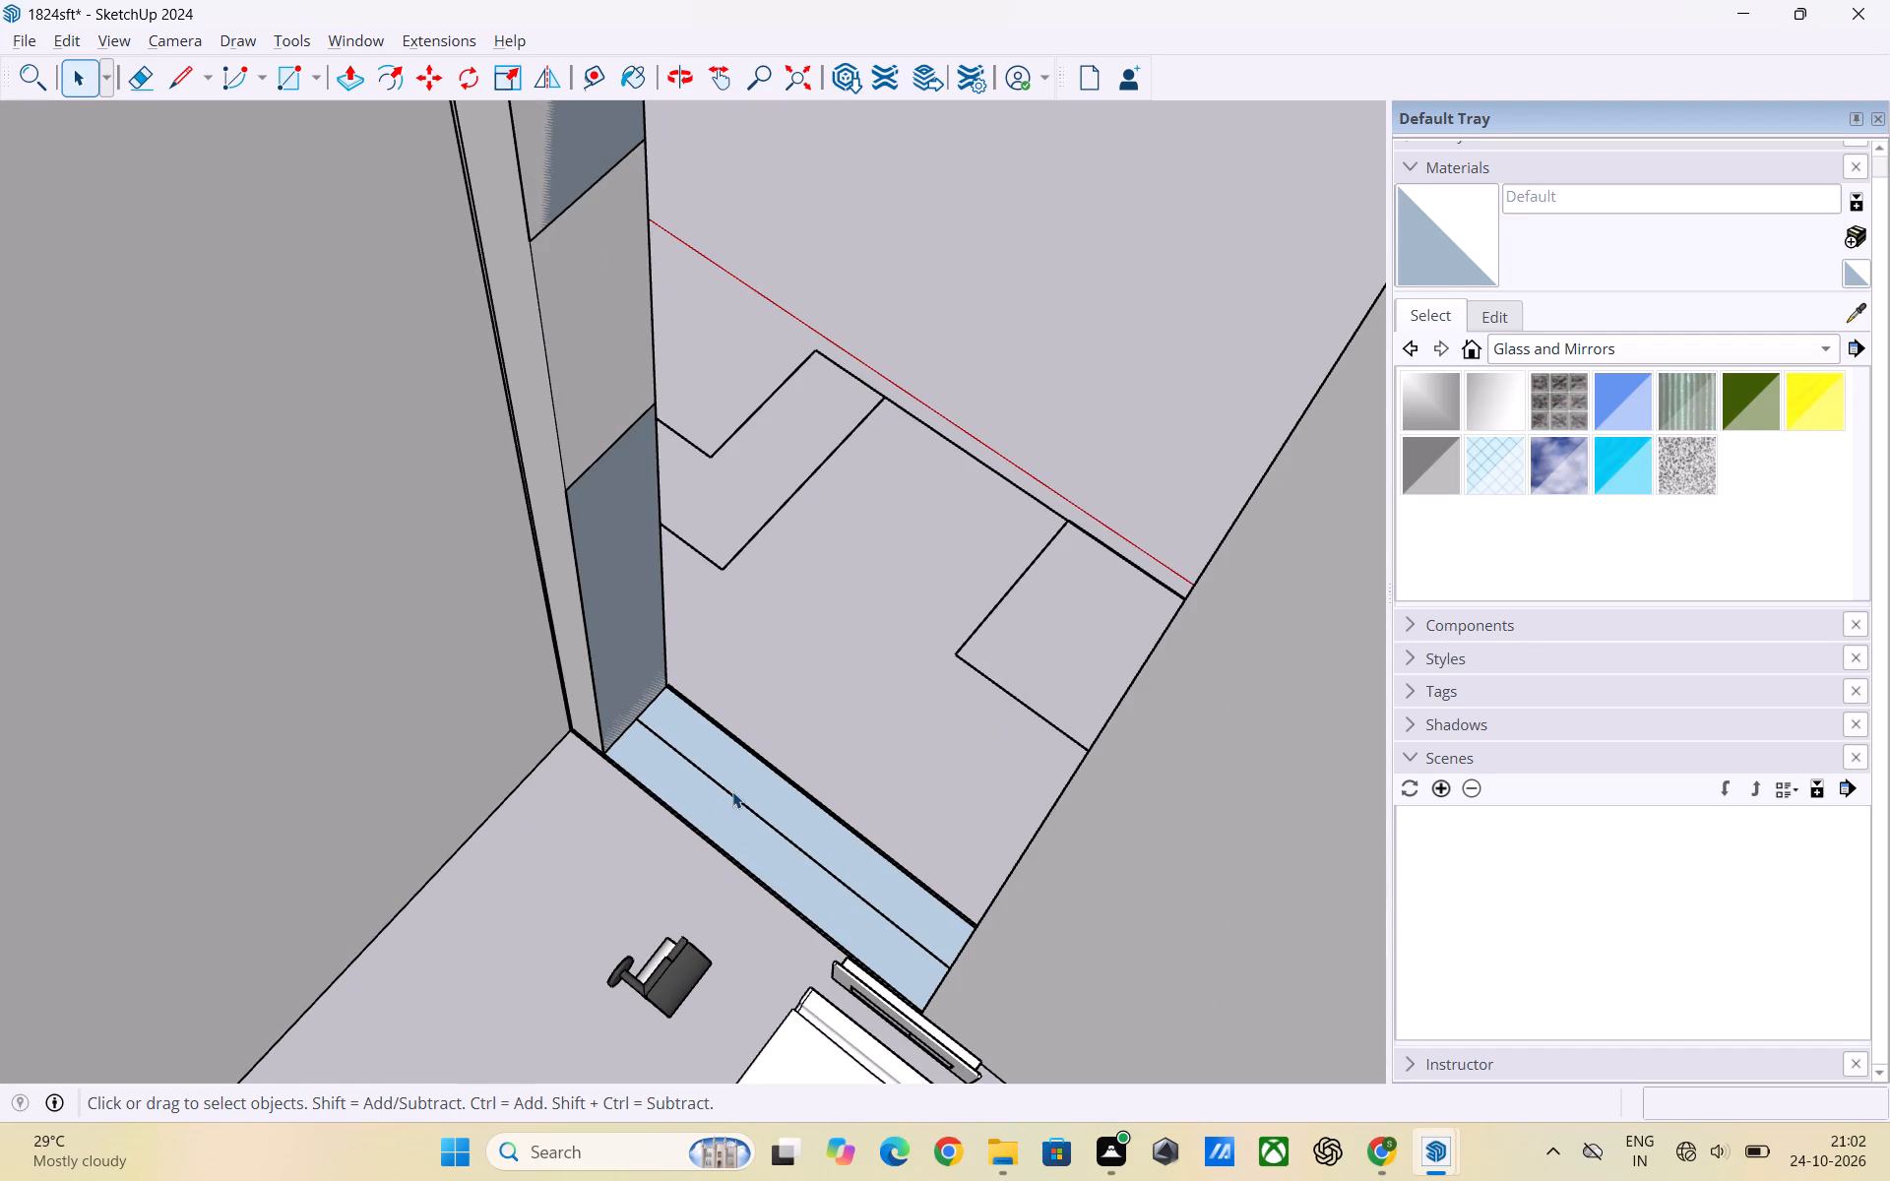
pyautogui.click(733, 790)
pyautogui.press('Delete')
# Delete the end face of the narrow wall piece bordering the opening in the toilet's outer wall.
pyautogui.scroll(-2, 818, 749)
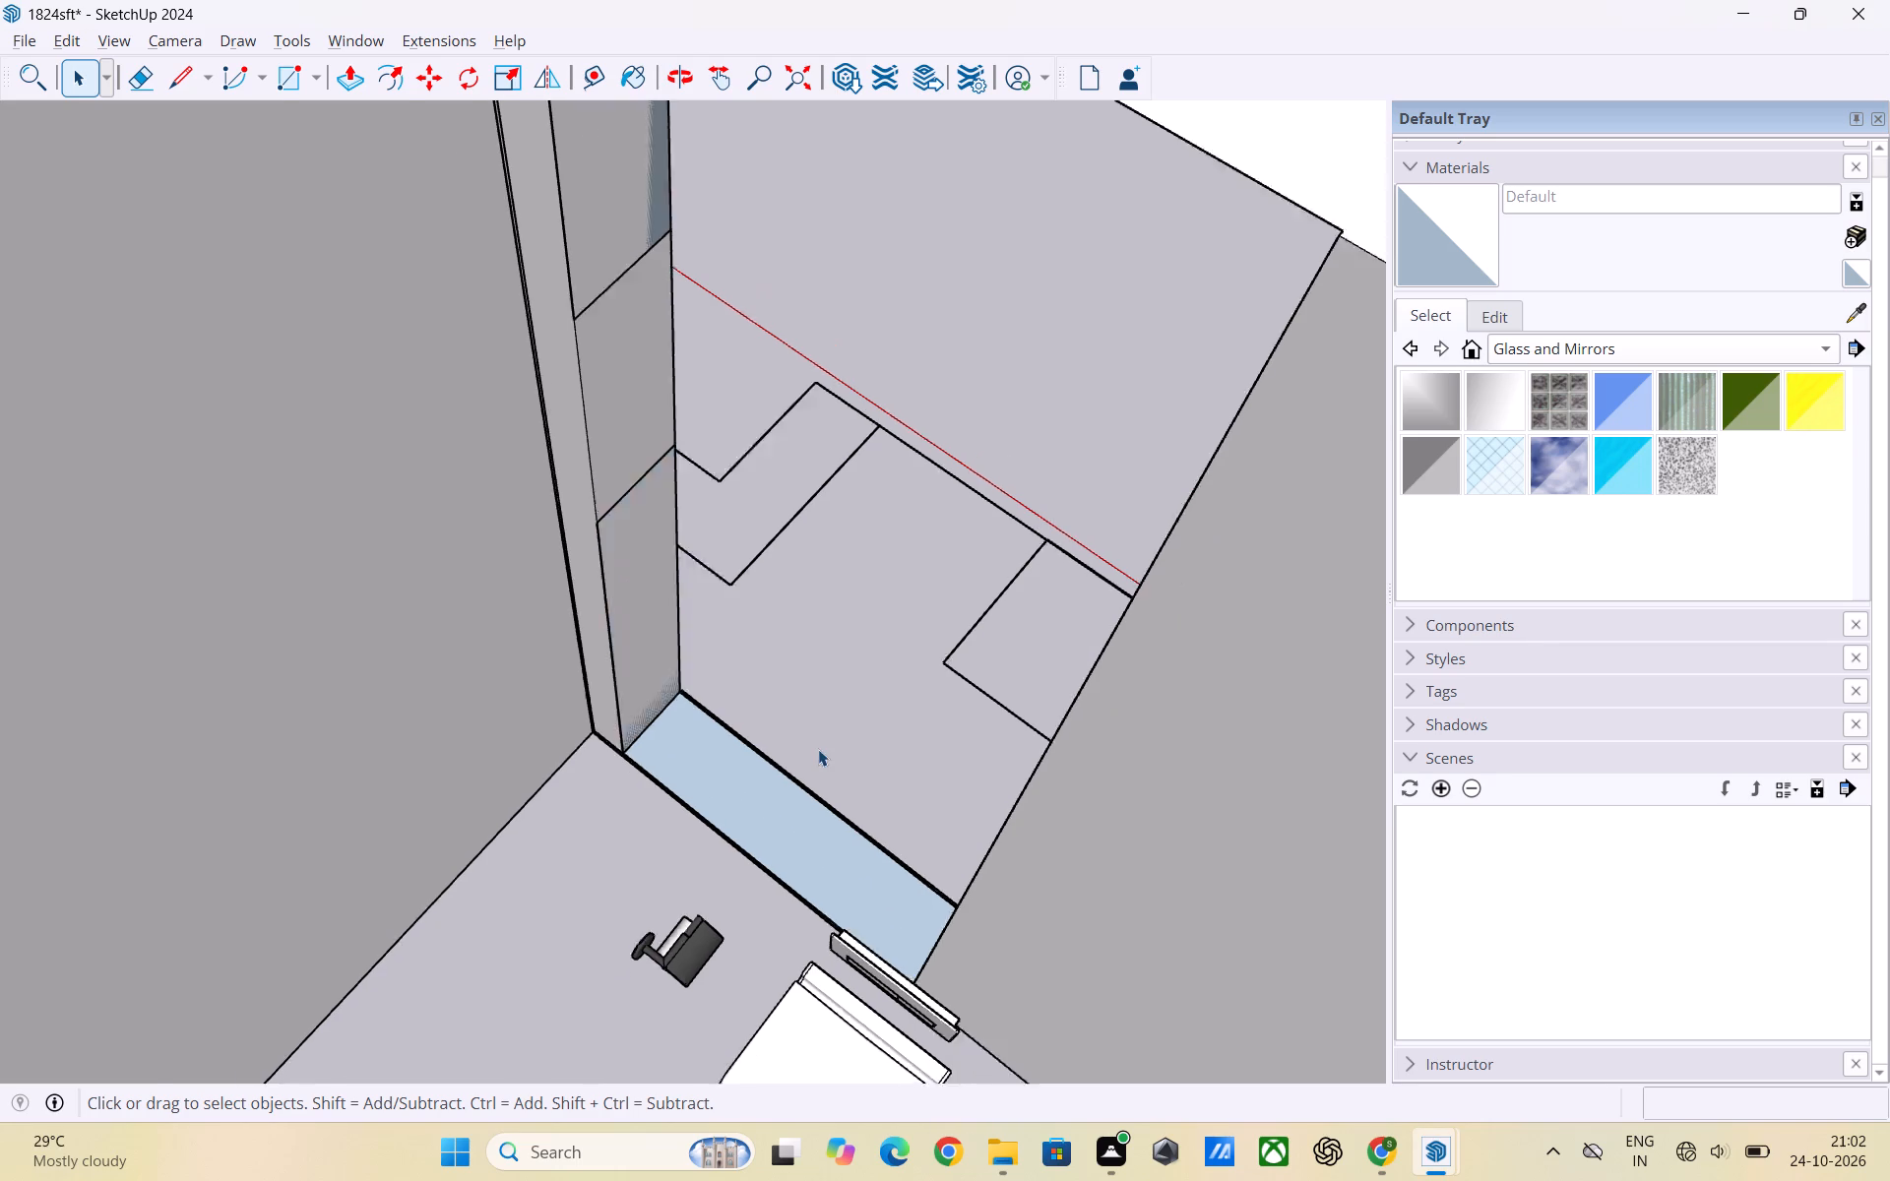
pyautogui.scroll(-1, 818, 749)
pyautogui.click(669, 461)
pyautogui.doubleClick(671, 453)
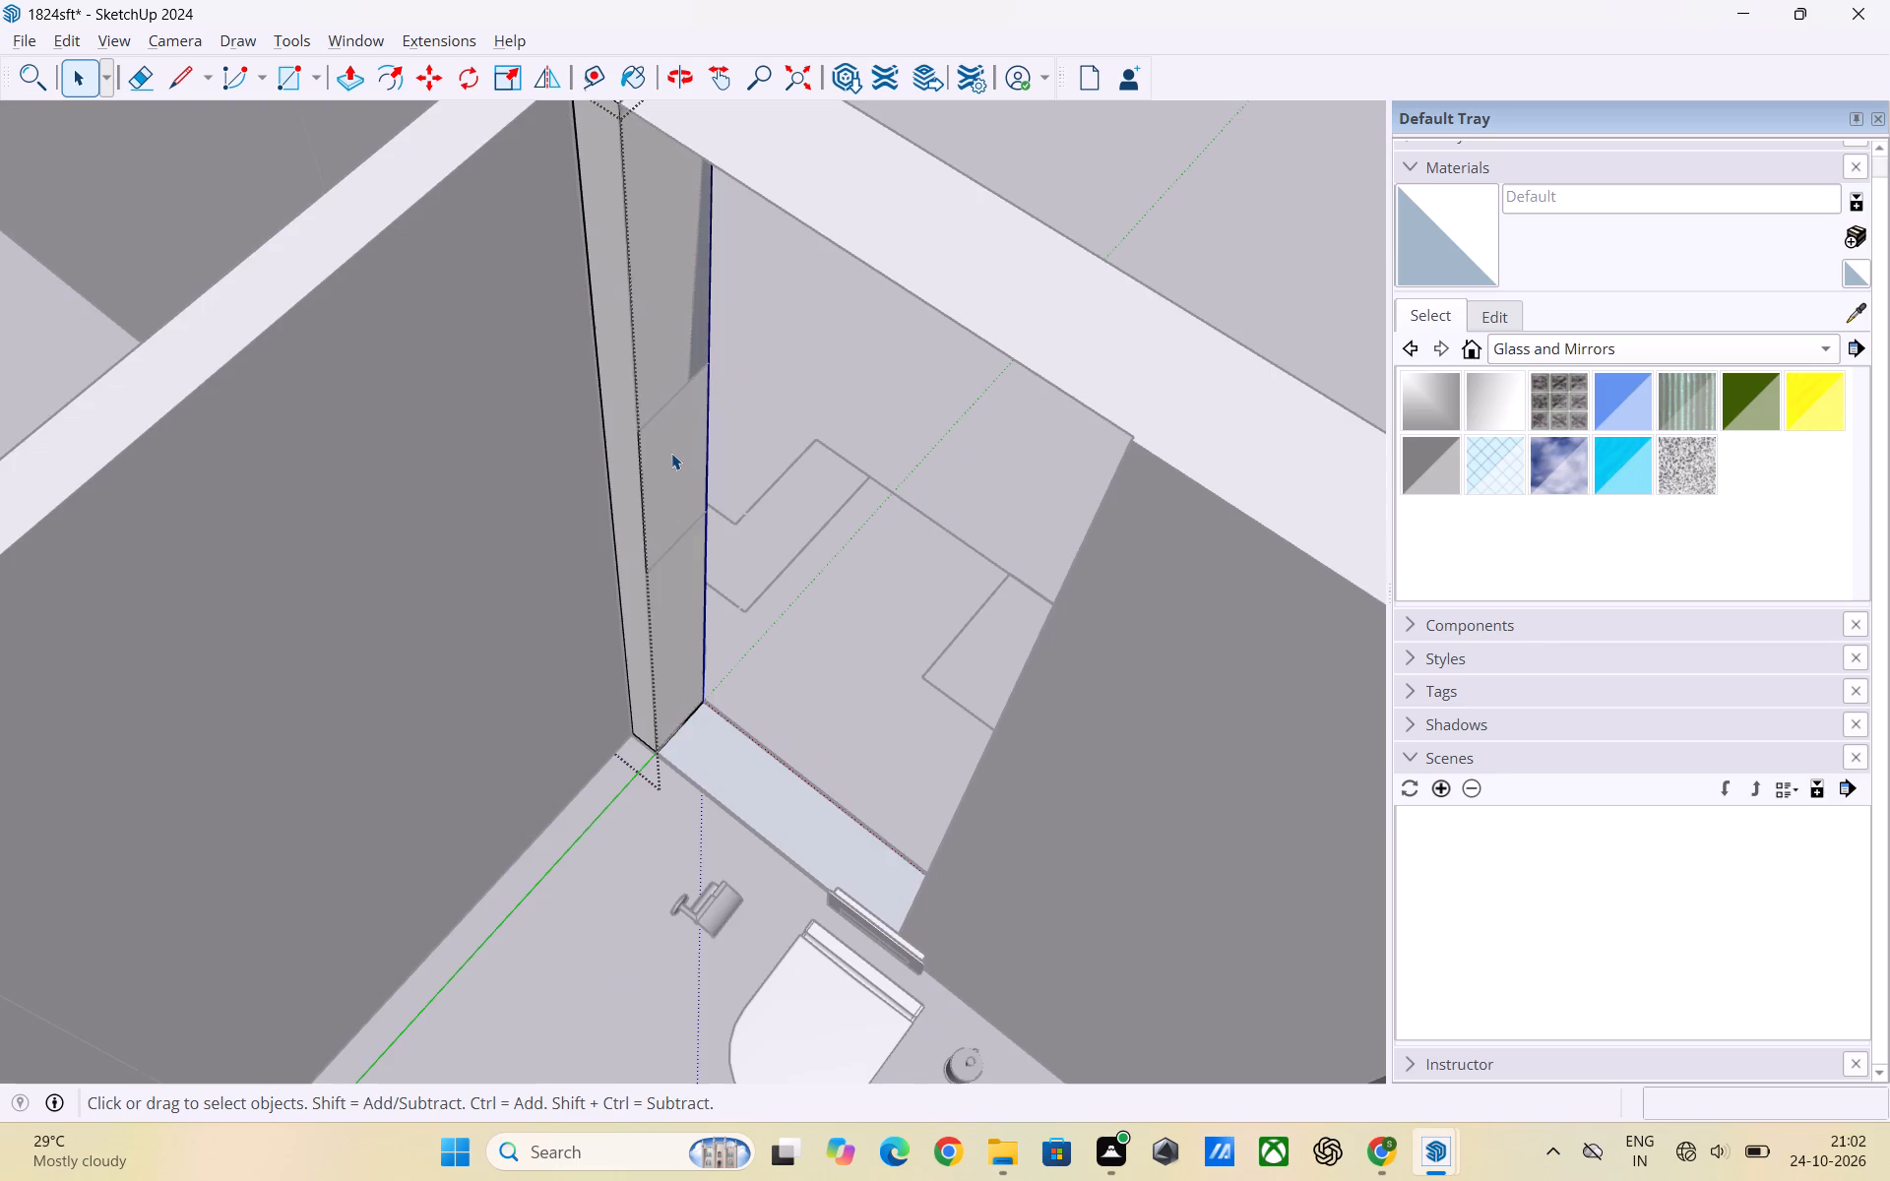
pyautogui.click(667, 432)
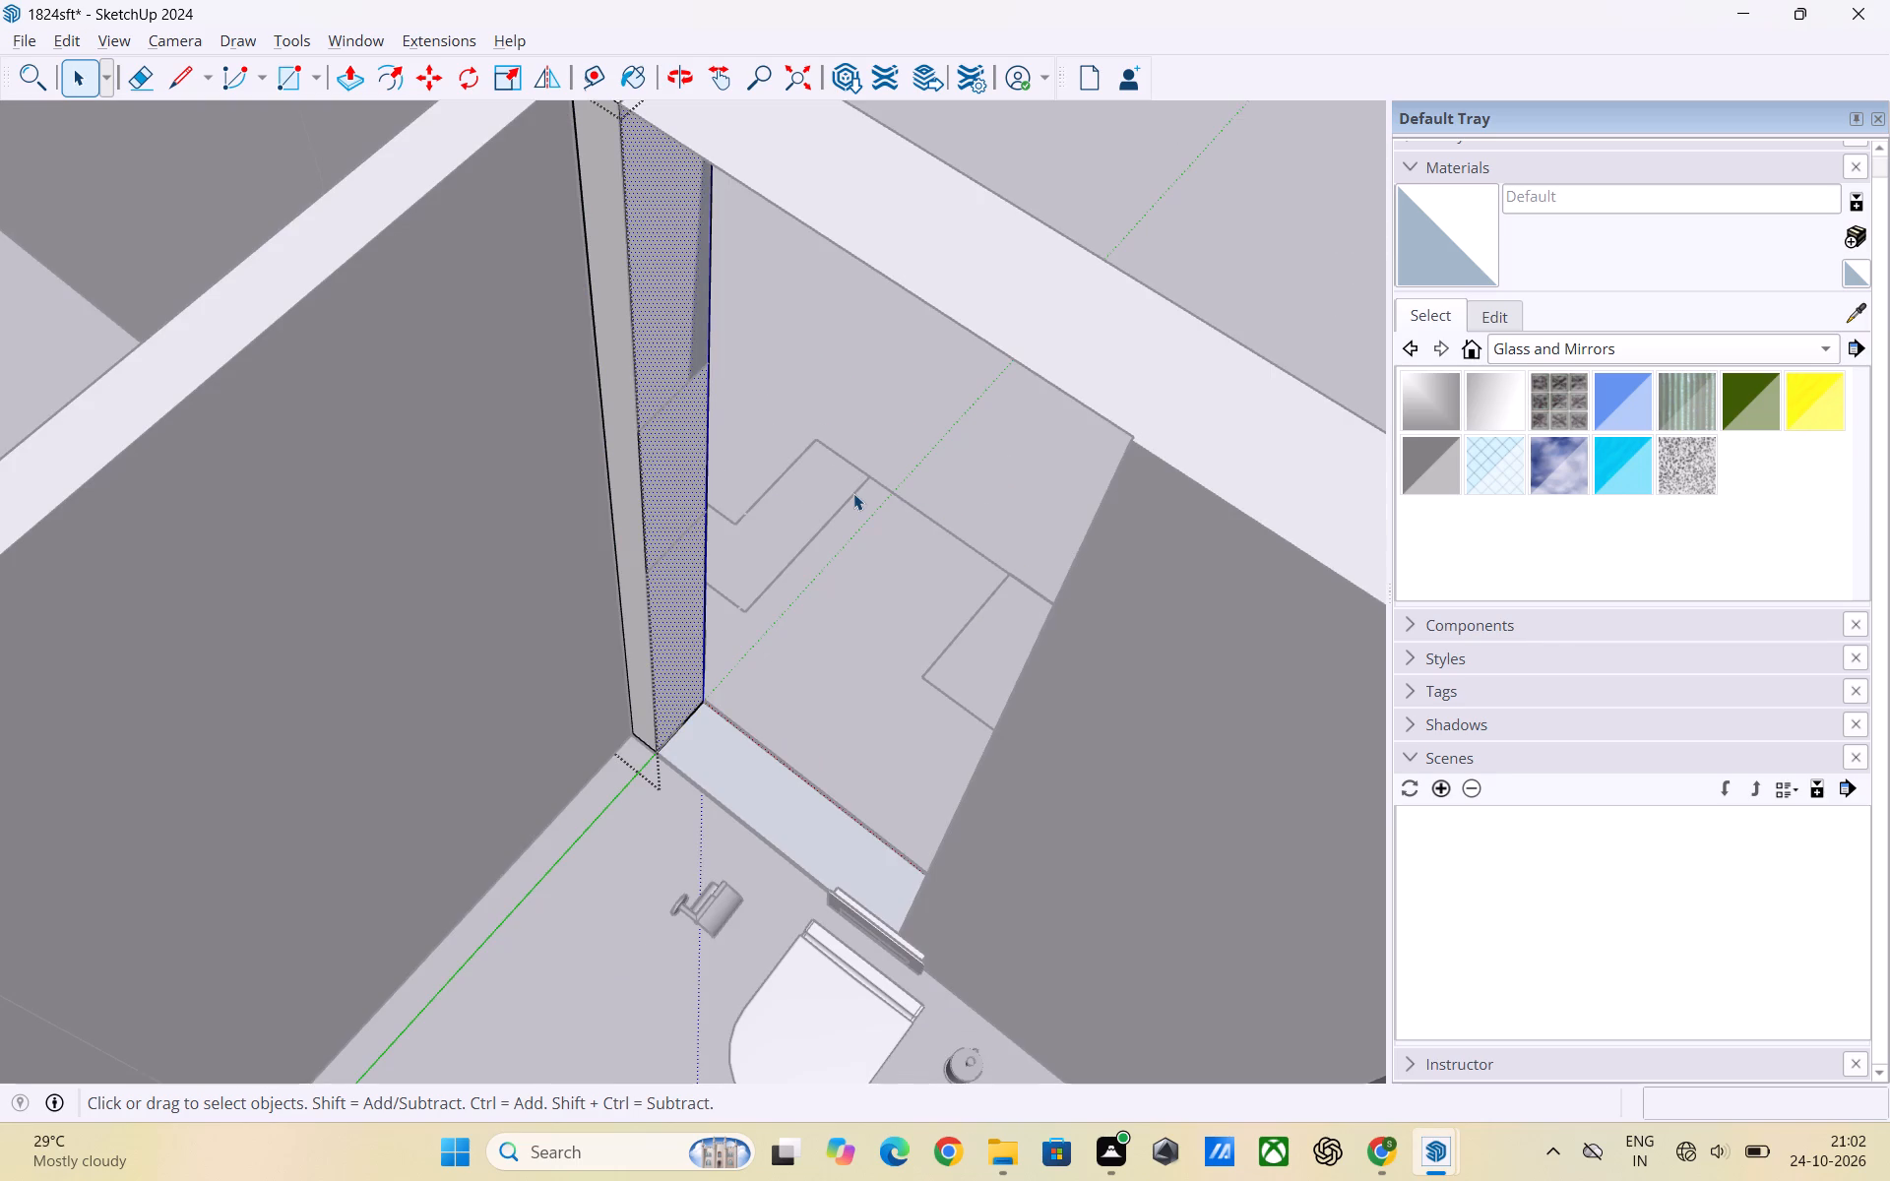
pyautogui.press('Delete')
pyautogui.click(1236, 234)
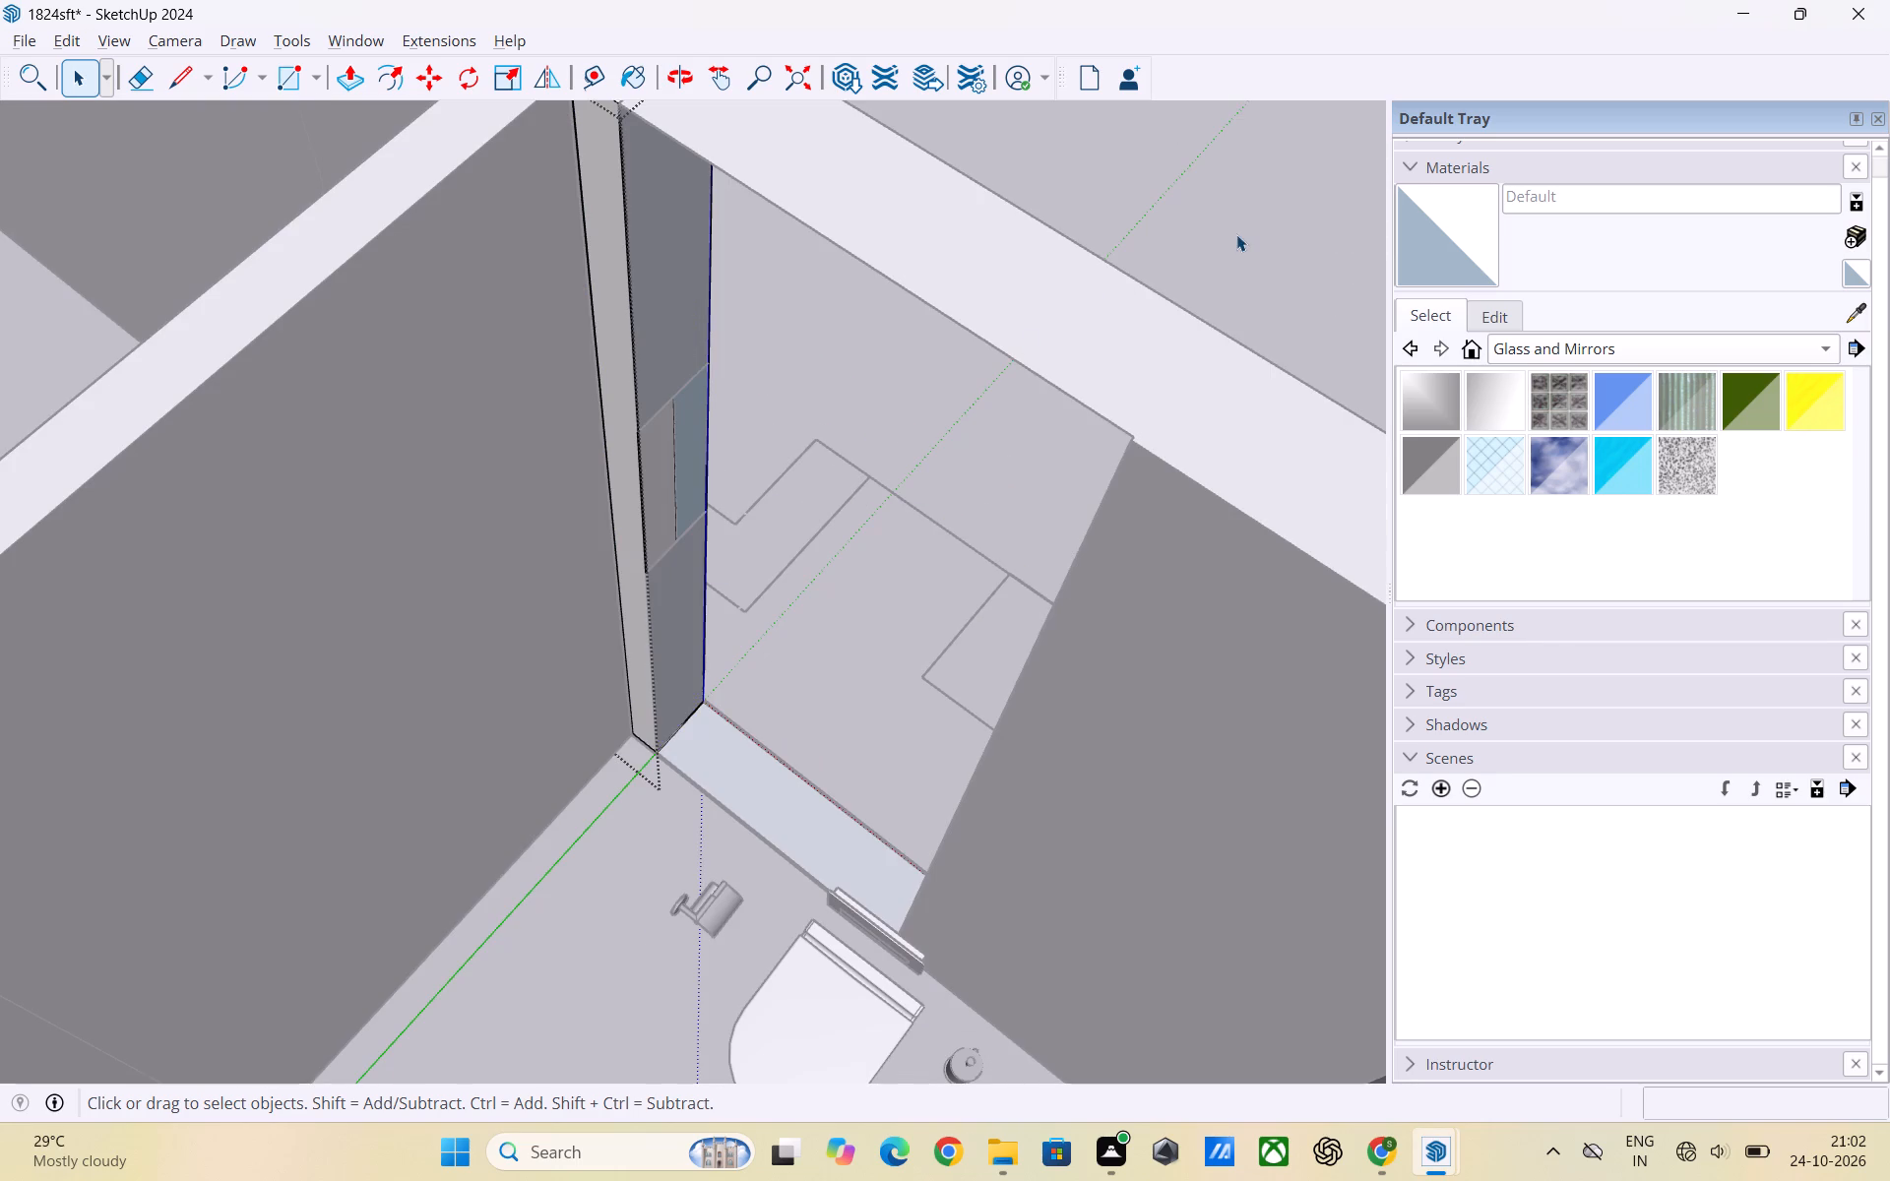
# Examine the opening in the toilet's outer wall and its exposed end from inside and outside.
pyautogui.scroll(3, 812, 455)
pyautogui.moveTo(836, 590); pyautogui.dragTo(621, 634, button='middle')
pyautogui.scroll(-4, 1144, 616)
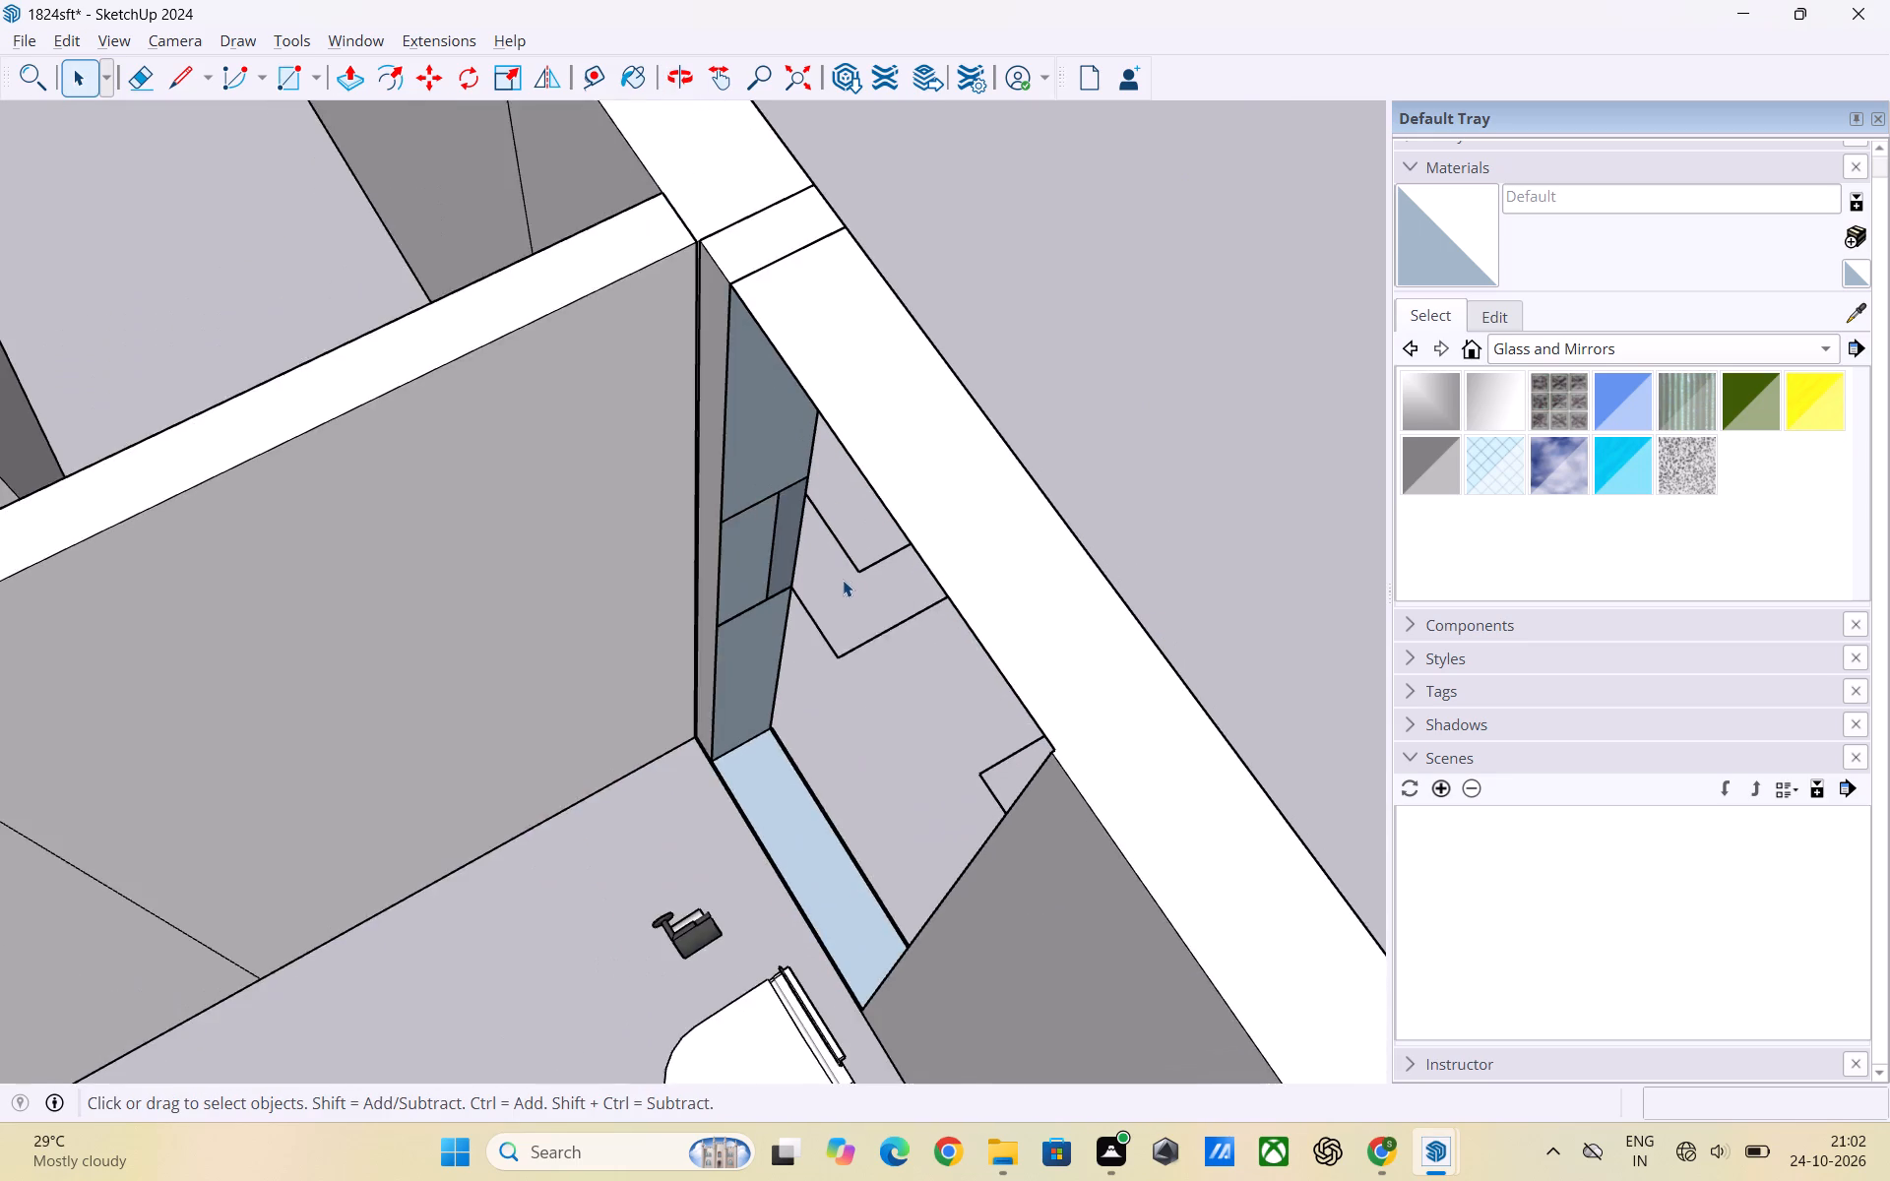
pyautogui.scroll(2, 841, 573)
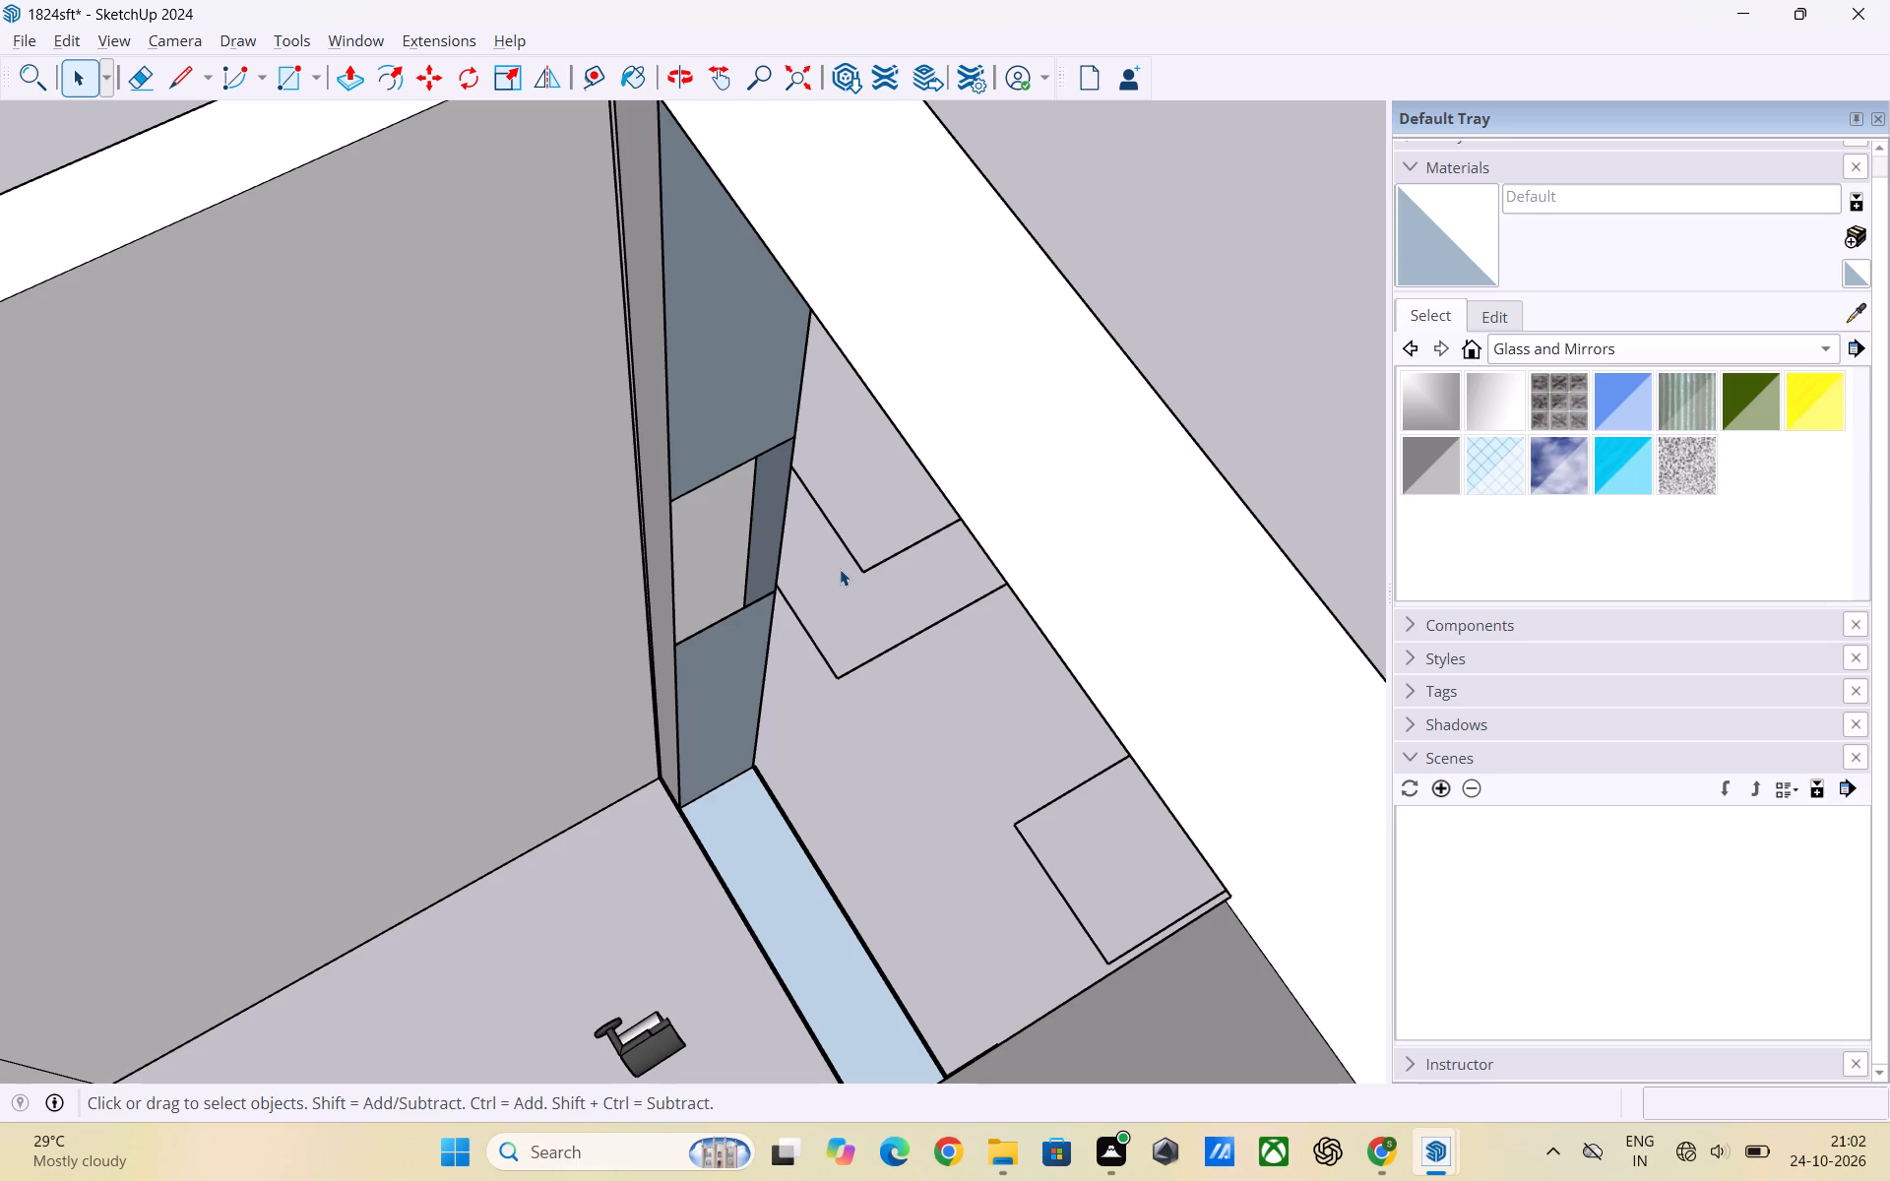
pyautogui.scroll(-5, 840, 569)
pyautogui.moveTo(788, 641); pyautogui.dragTo(950, 644, button='middle')
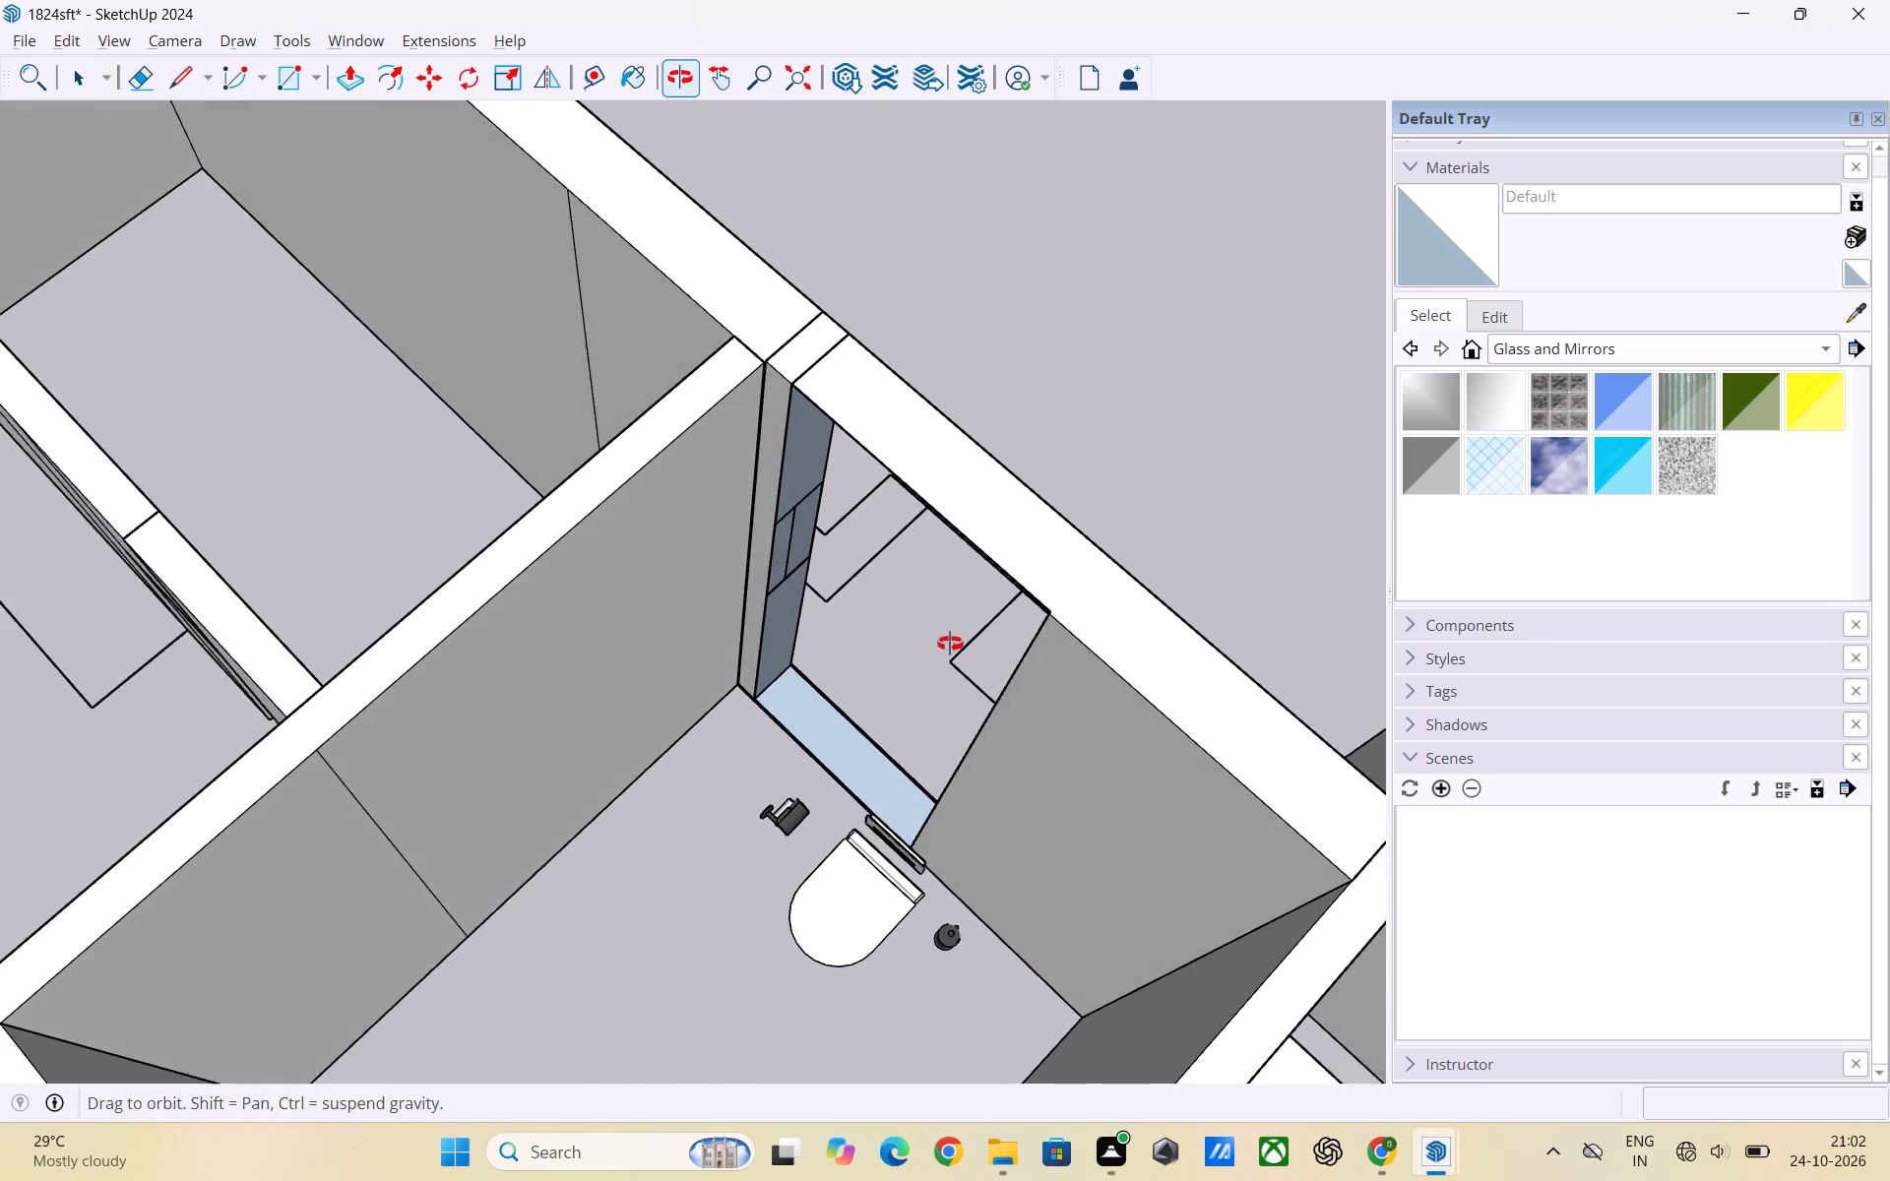
pyautogui.moveTo(950, 644); pyautogui.dragTo(953, 642, button='middle')
pyautogui.scroll(3, 913, 644)
pyautogui.moveTo(876, 645); pyautogui.dragTo(971, 600, button='middle')
pyautogui.scroll(-6, 985, 527)
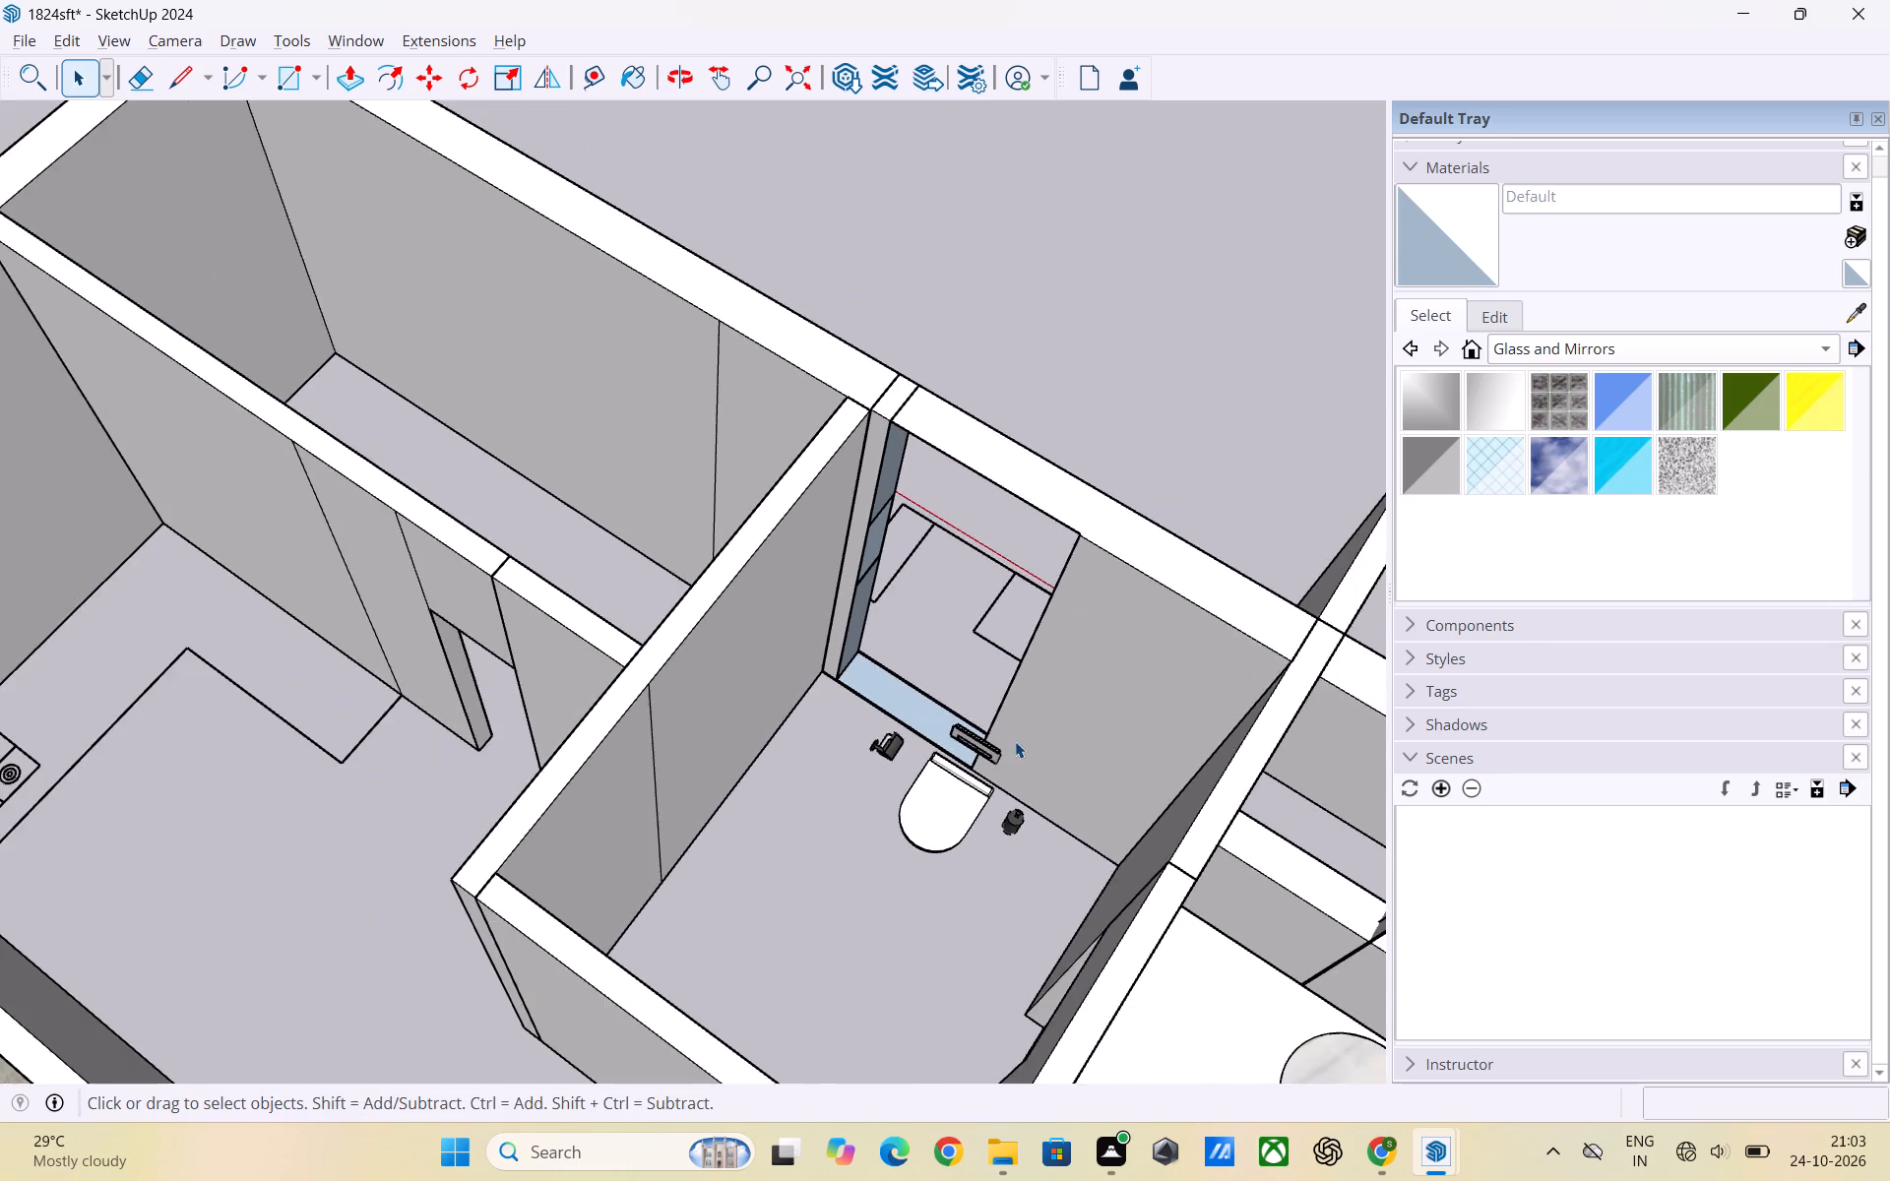
pyautogui.moveTo(1003, 757); pyautogui.dragTo(686, 784, button='middle')
pyautogui.scroll(3, 820, 739)
pyautogui.moveTo(864, 754); pyautogui.dragTo(544, 807, button='middle')
pyautogui.scroll(2, 968, 842)
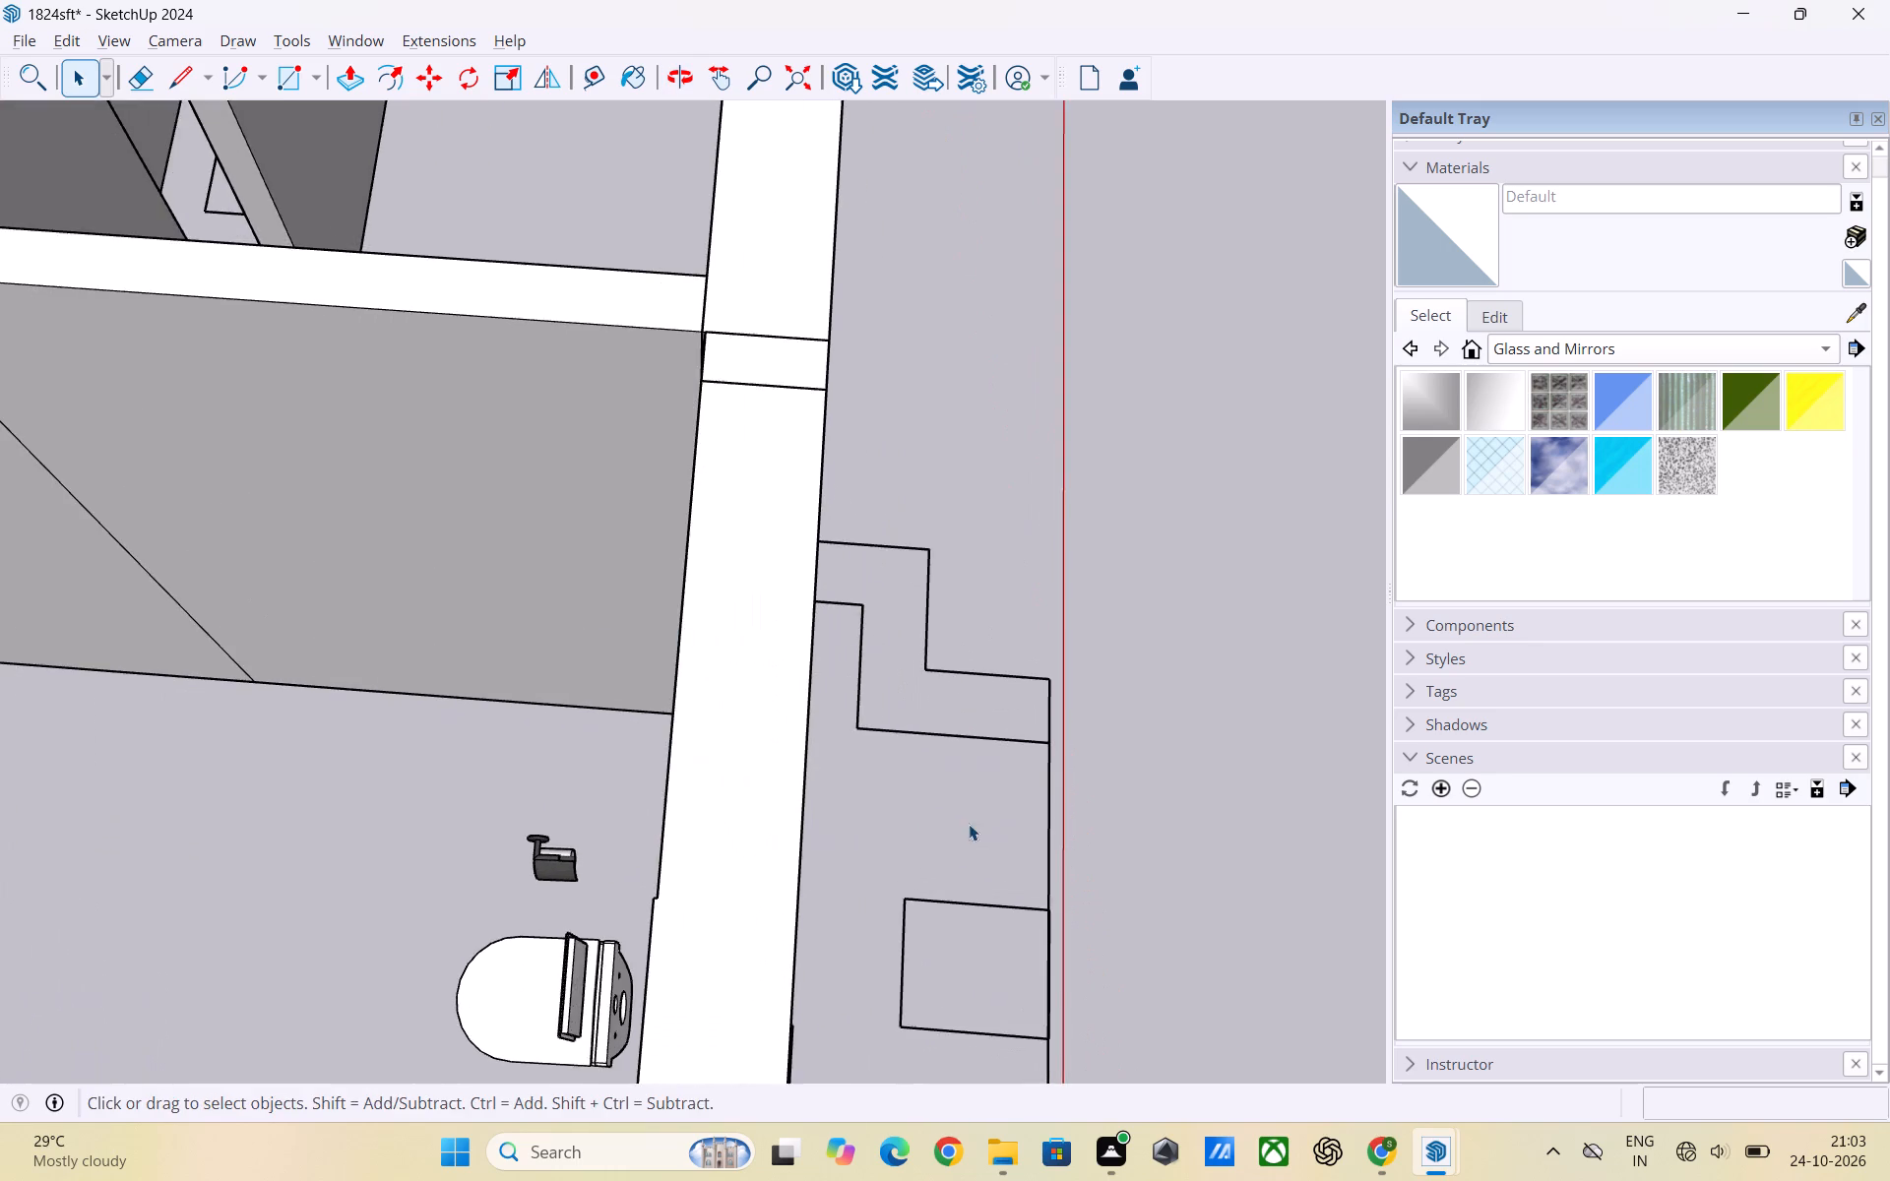
pyautogui.moveTo(904, 856); pyautogui.dragTo(638, 812, button='middle')
pyautogui.scroll(3, 717, 839)
pyautogui.scroll(-4, 854, 761)
pyautogui.scroll(1, 919, 766)
pyautogui.scroll(-6, 930, 745)
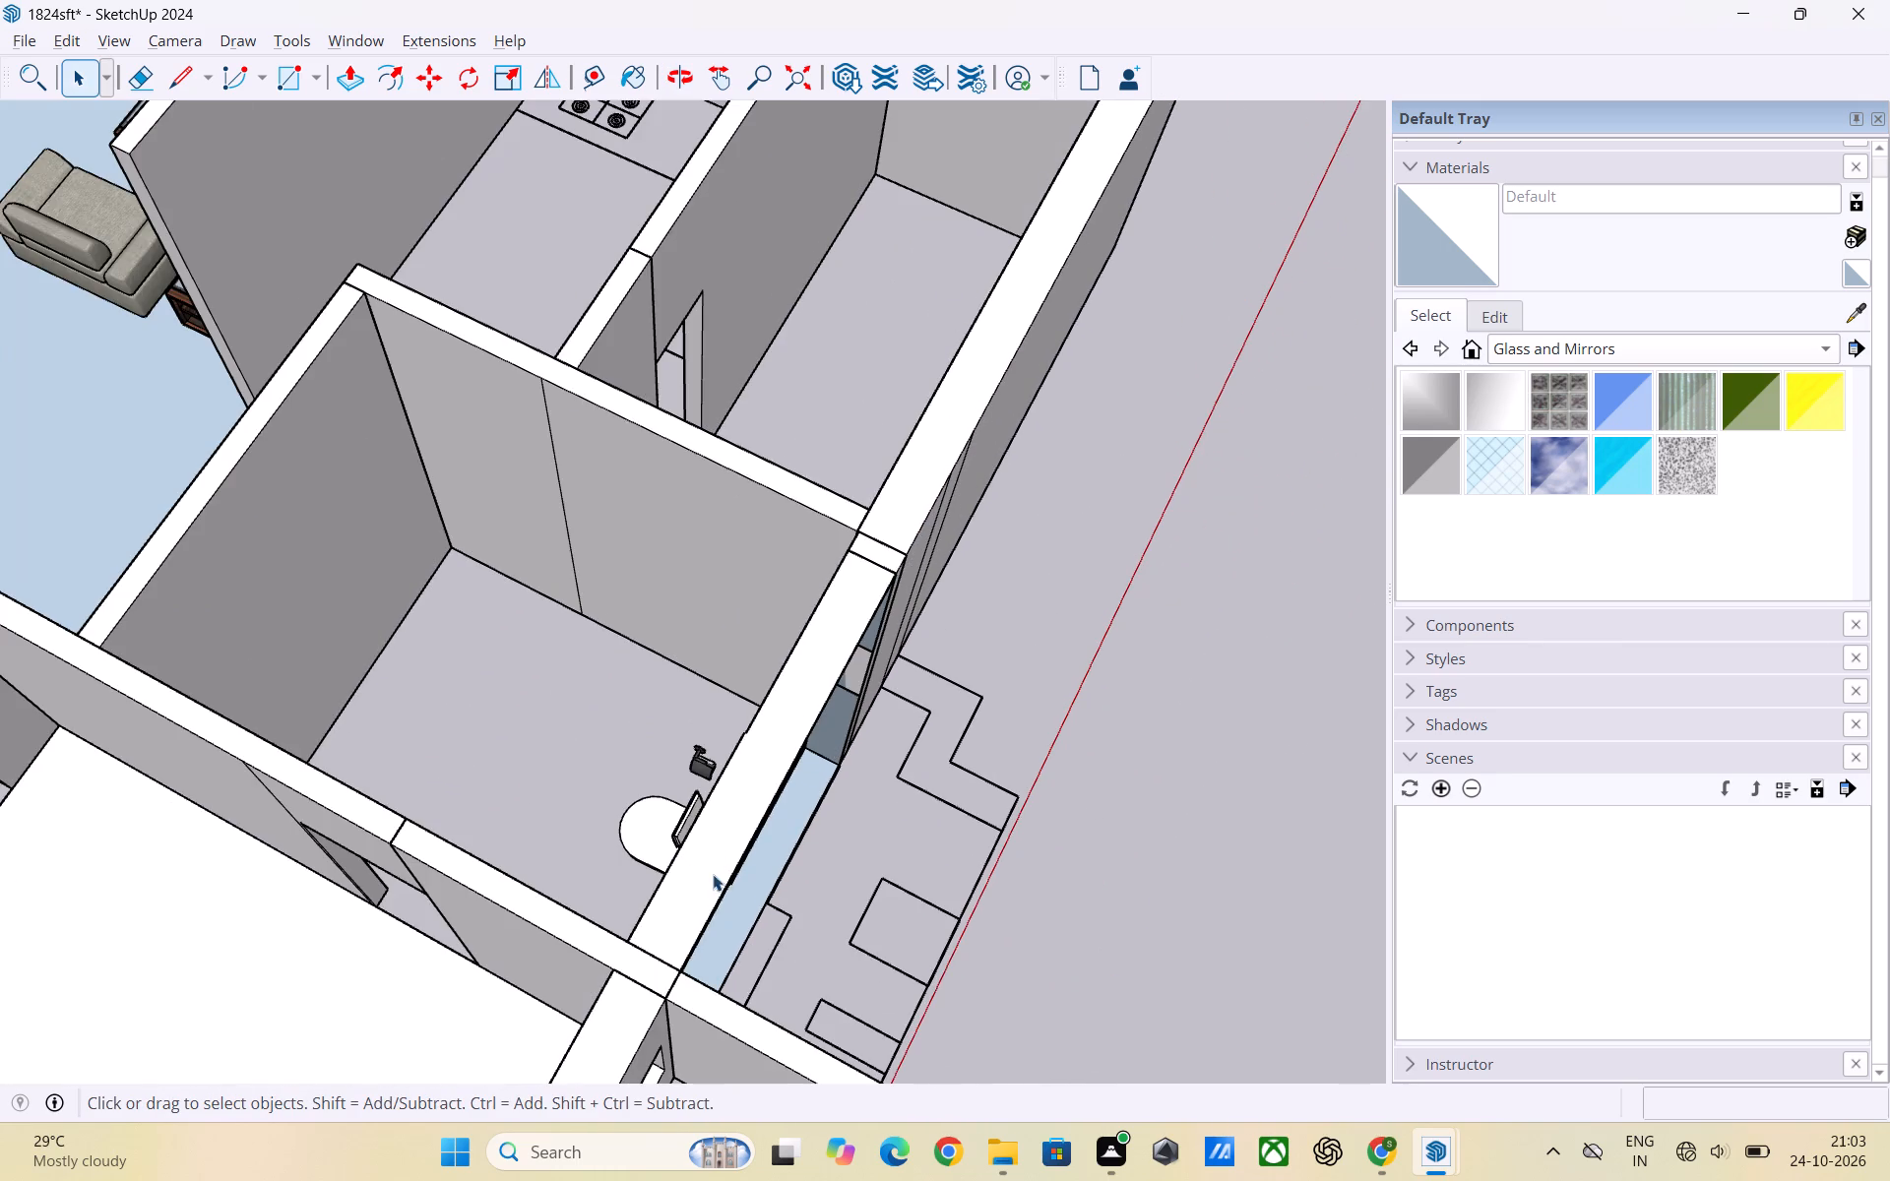
# Delete the large blue-grey face that still closes part of the toilet's outer wall.
pyautogui.moveTo(781, 904); pyautogui.dragTo(554, 766, button='middle')
pyautogui.scroll(4, 546, 751)
pyautogui.moveTo(631, 778); pyautogui.dragTo(442, 792, button='middle')
pyautogui.click(393, 645)
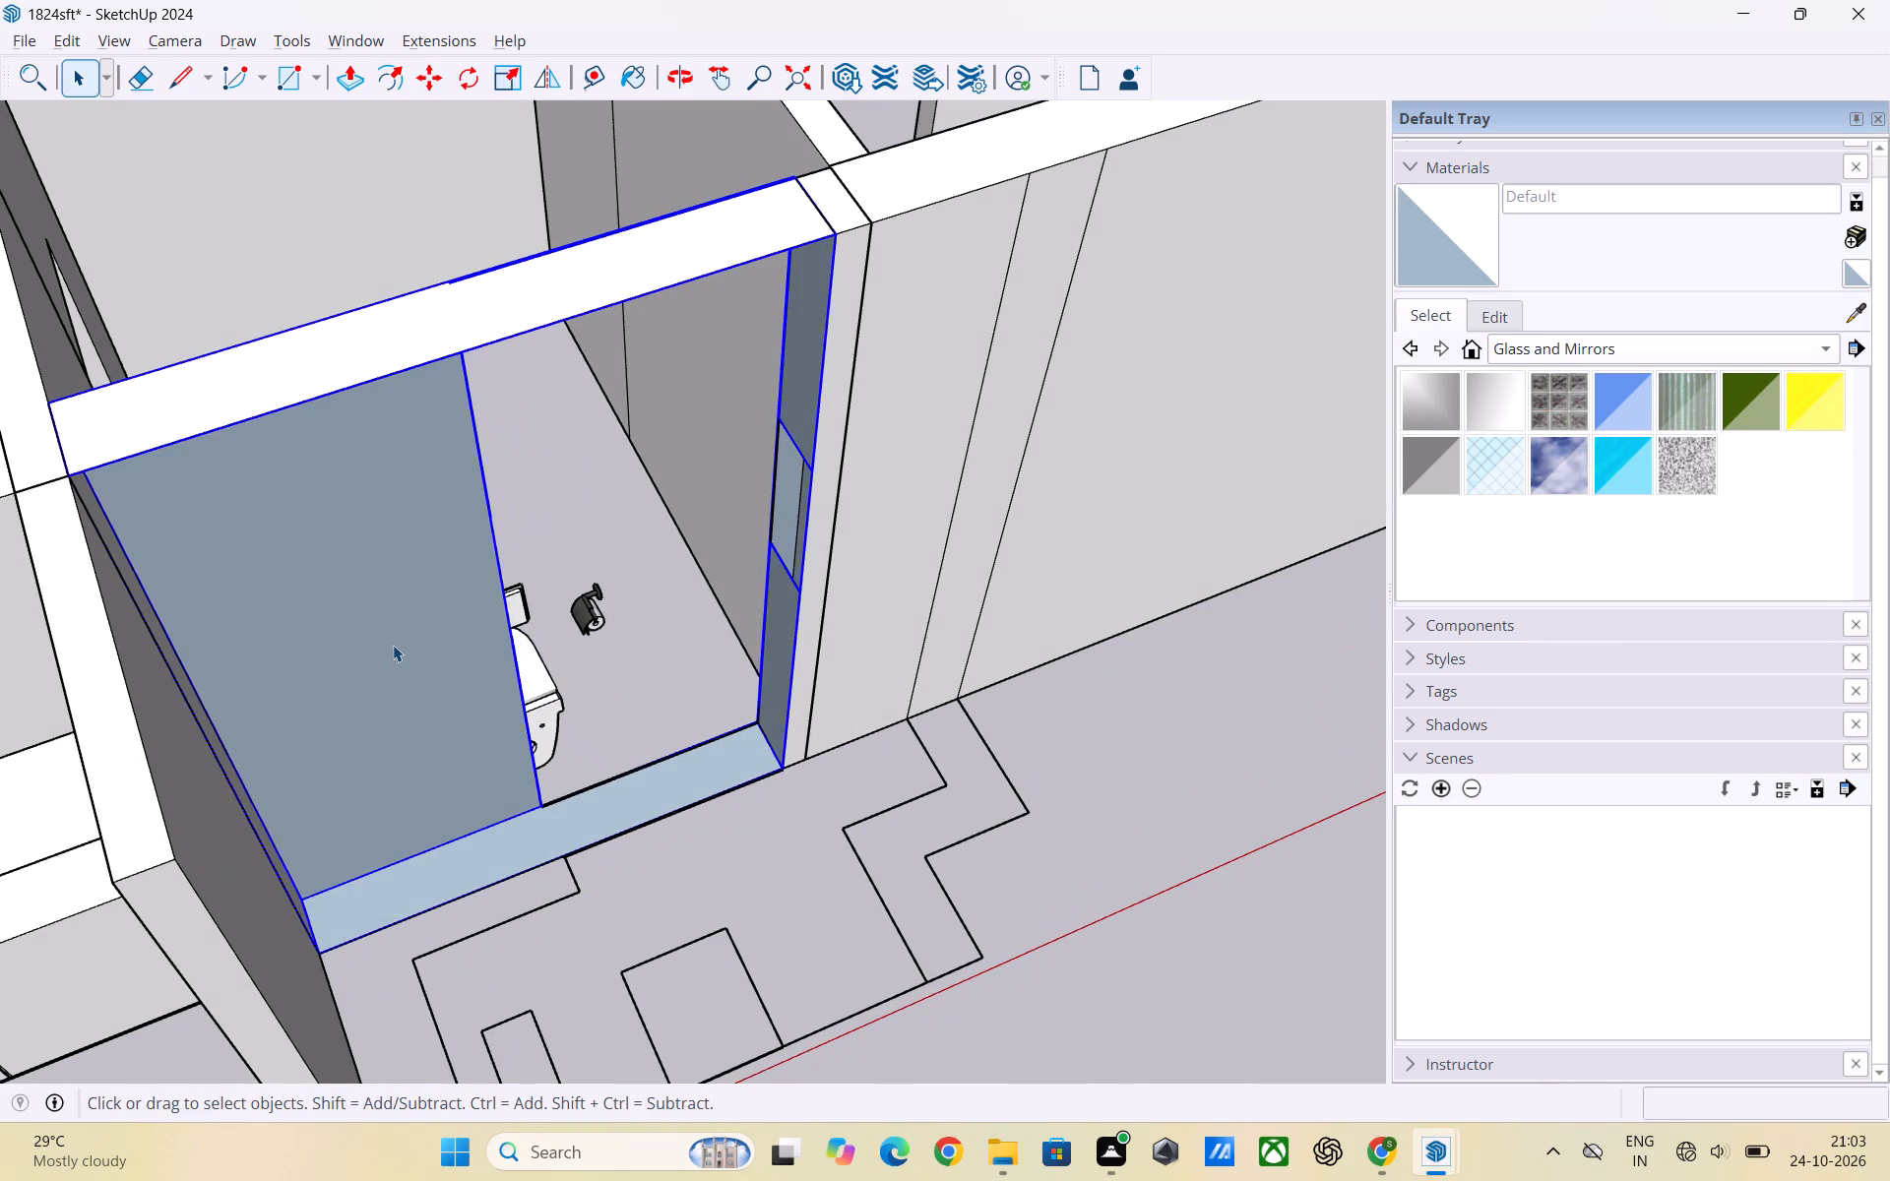
pyautogui.click(397, 653)
pyautogui.doubleClick(377, 620)
pyautogui.click(398, 617)
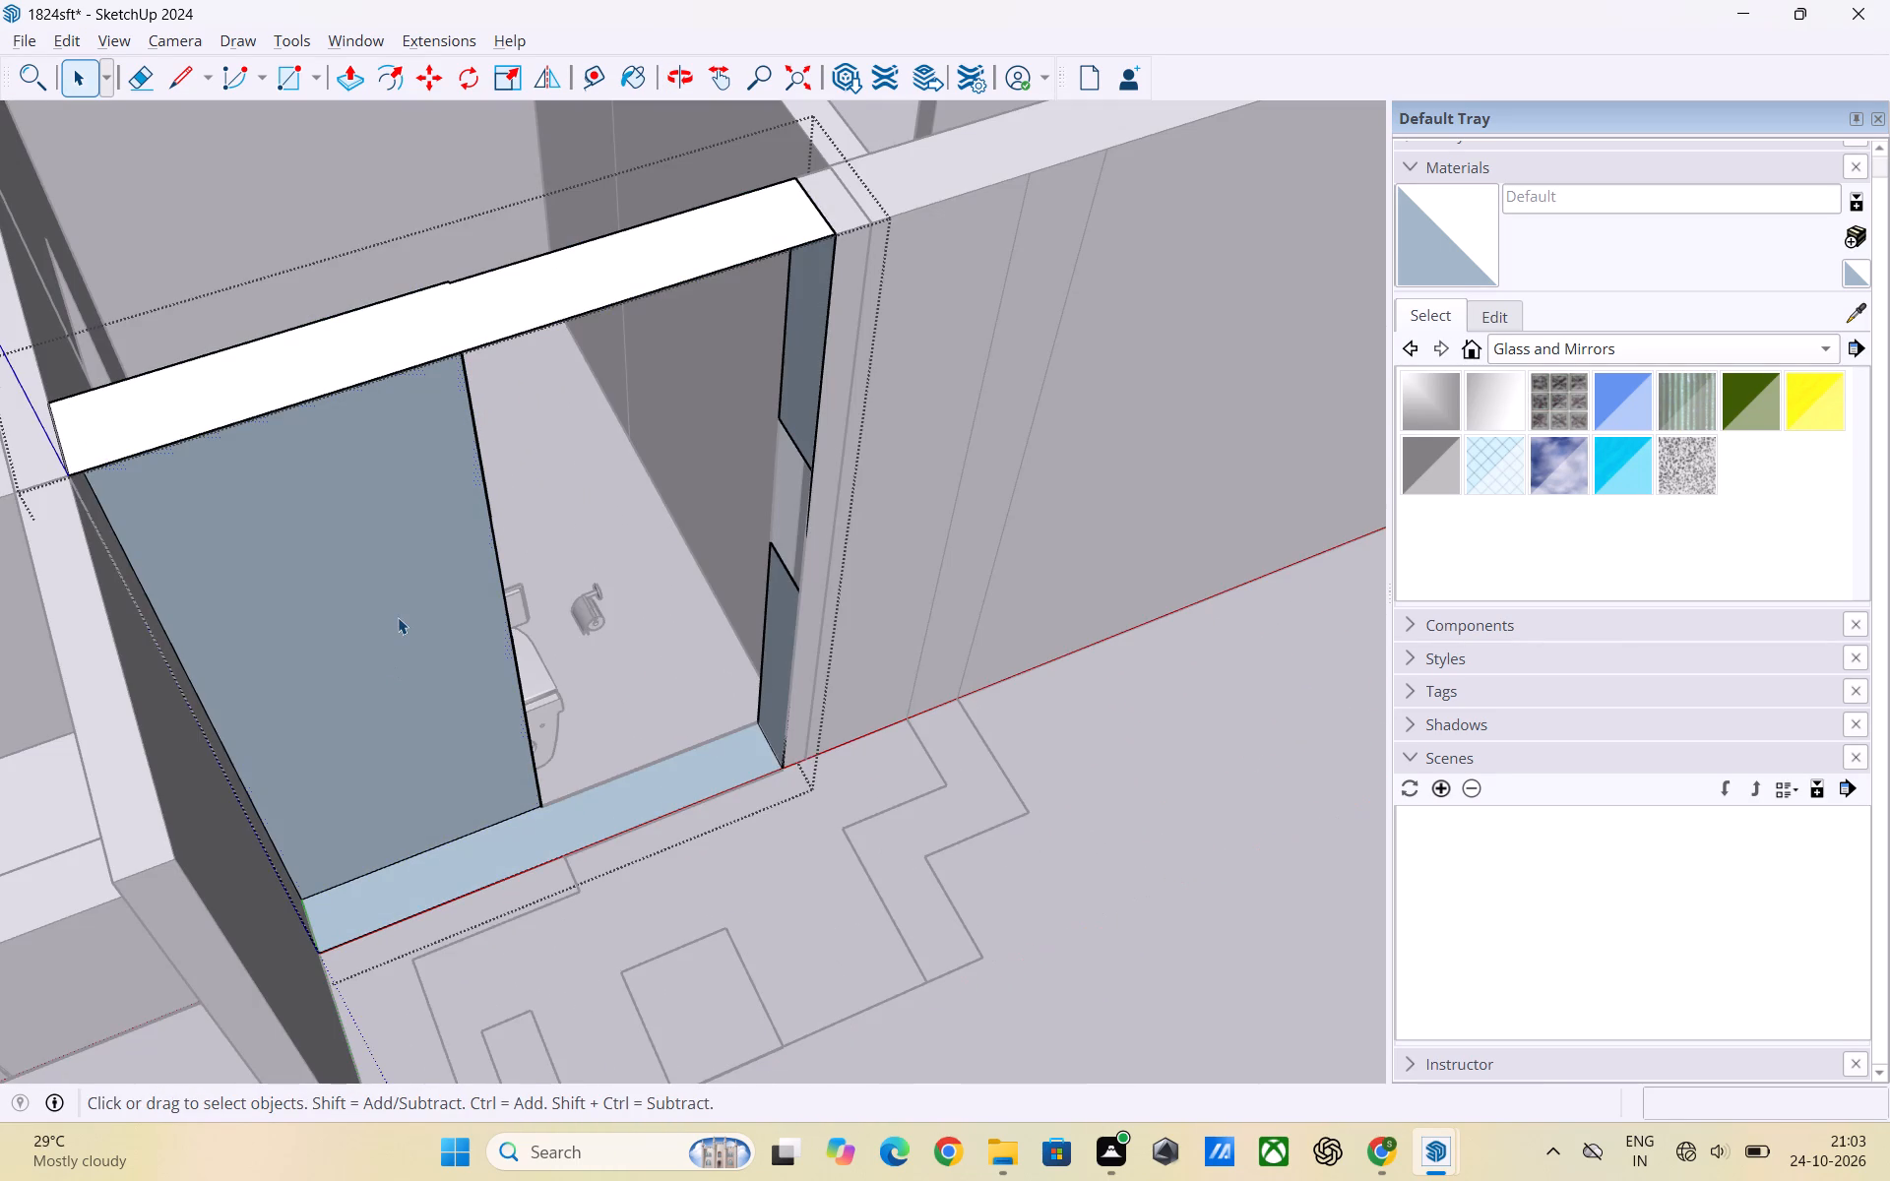
pyautogui.press('Delete')
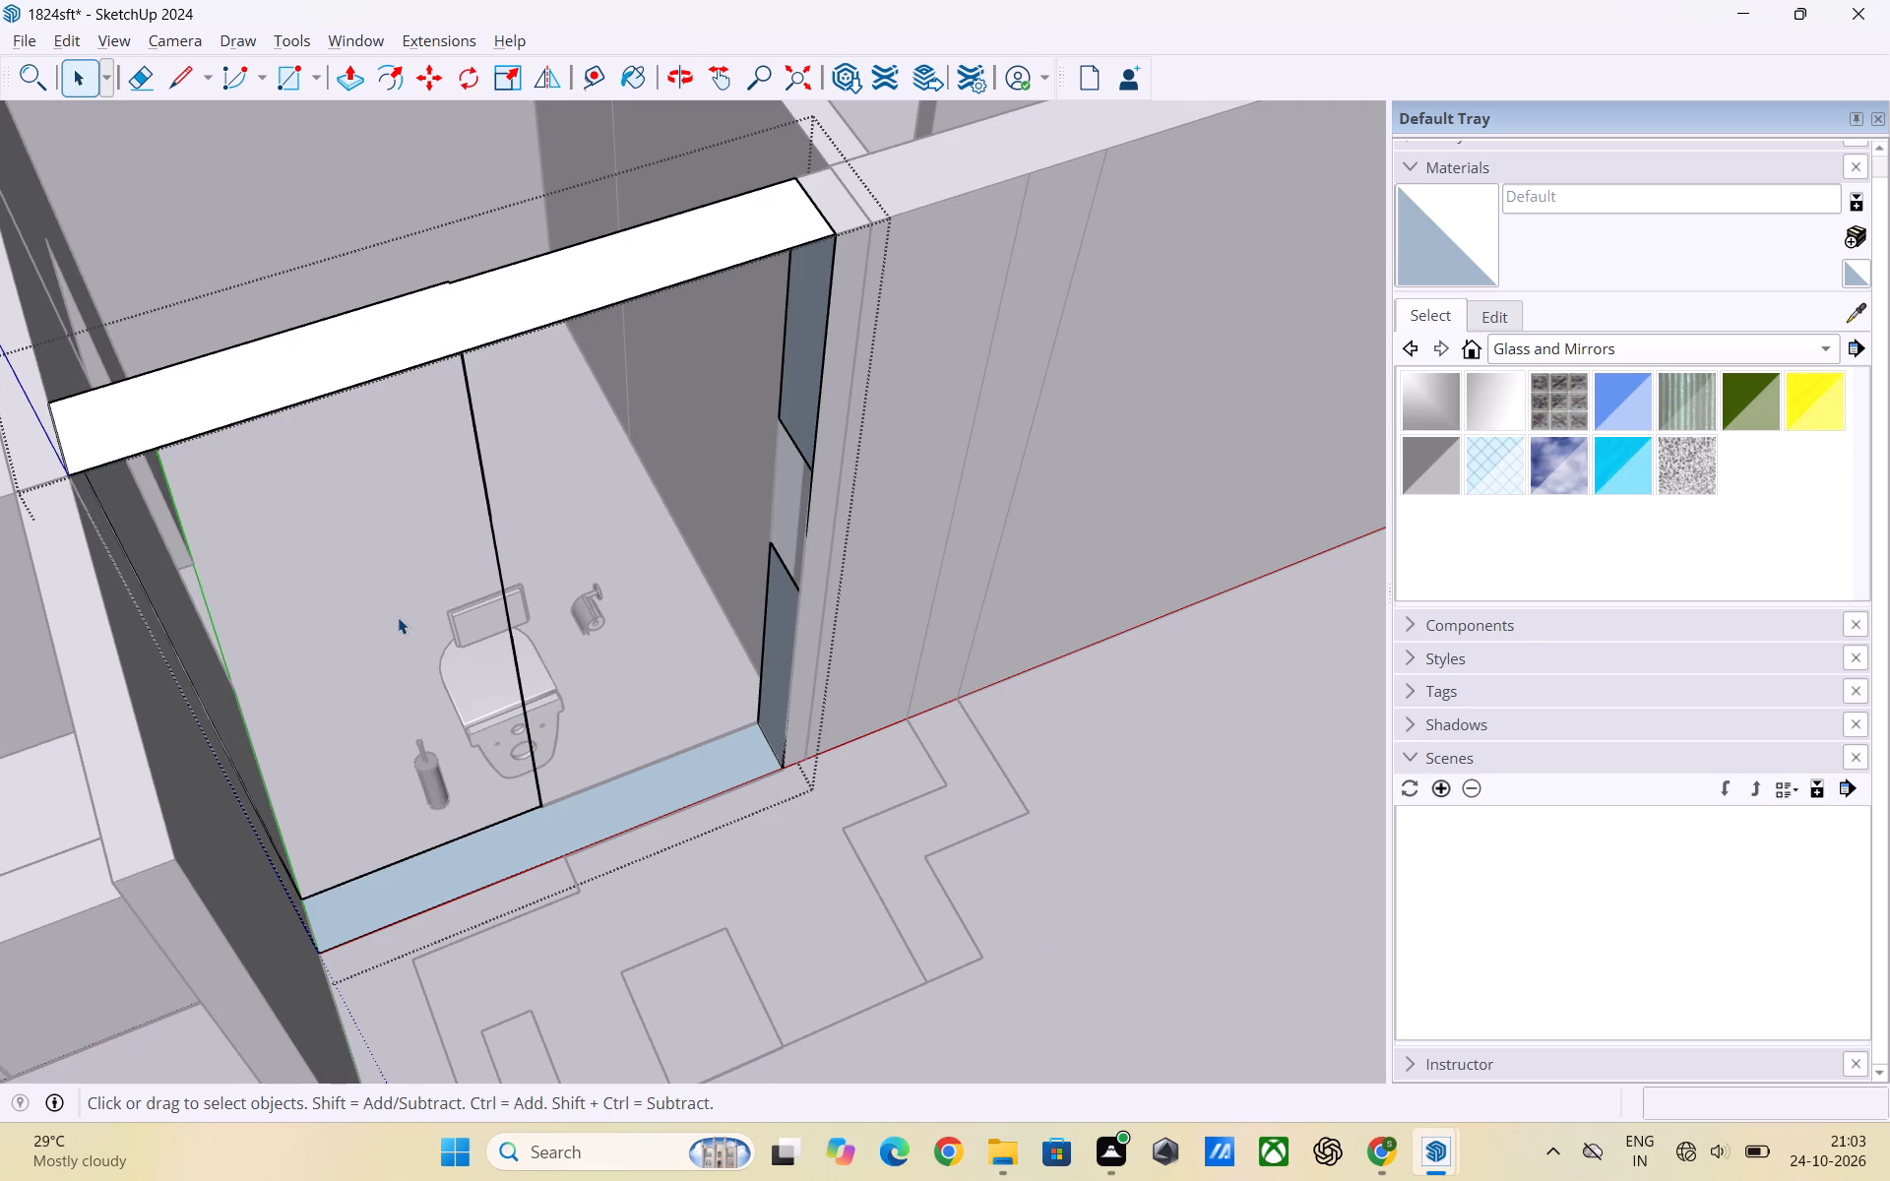
pyautogui.click(1176, 799)
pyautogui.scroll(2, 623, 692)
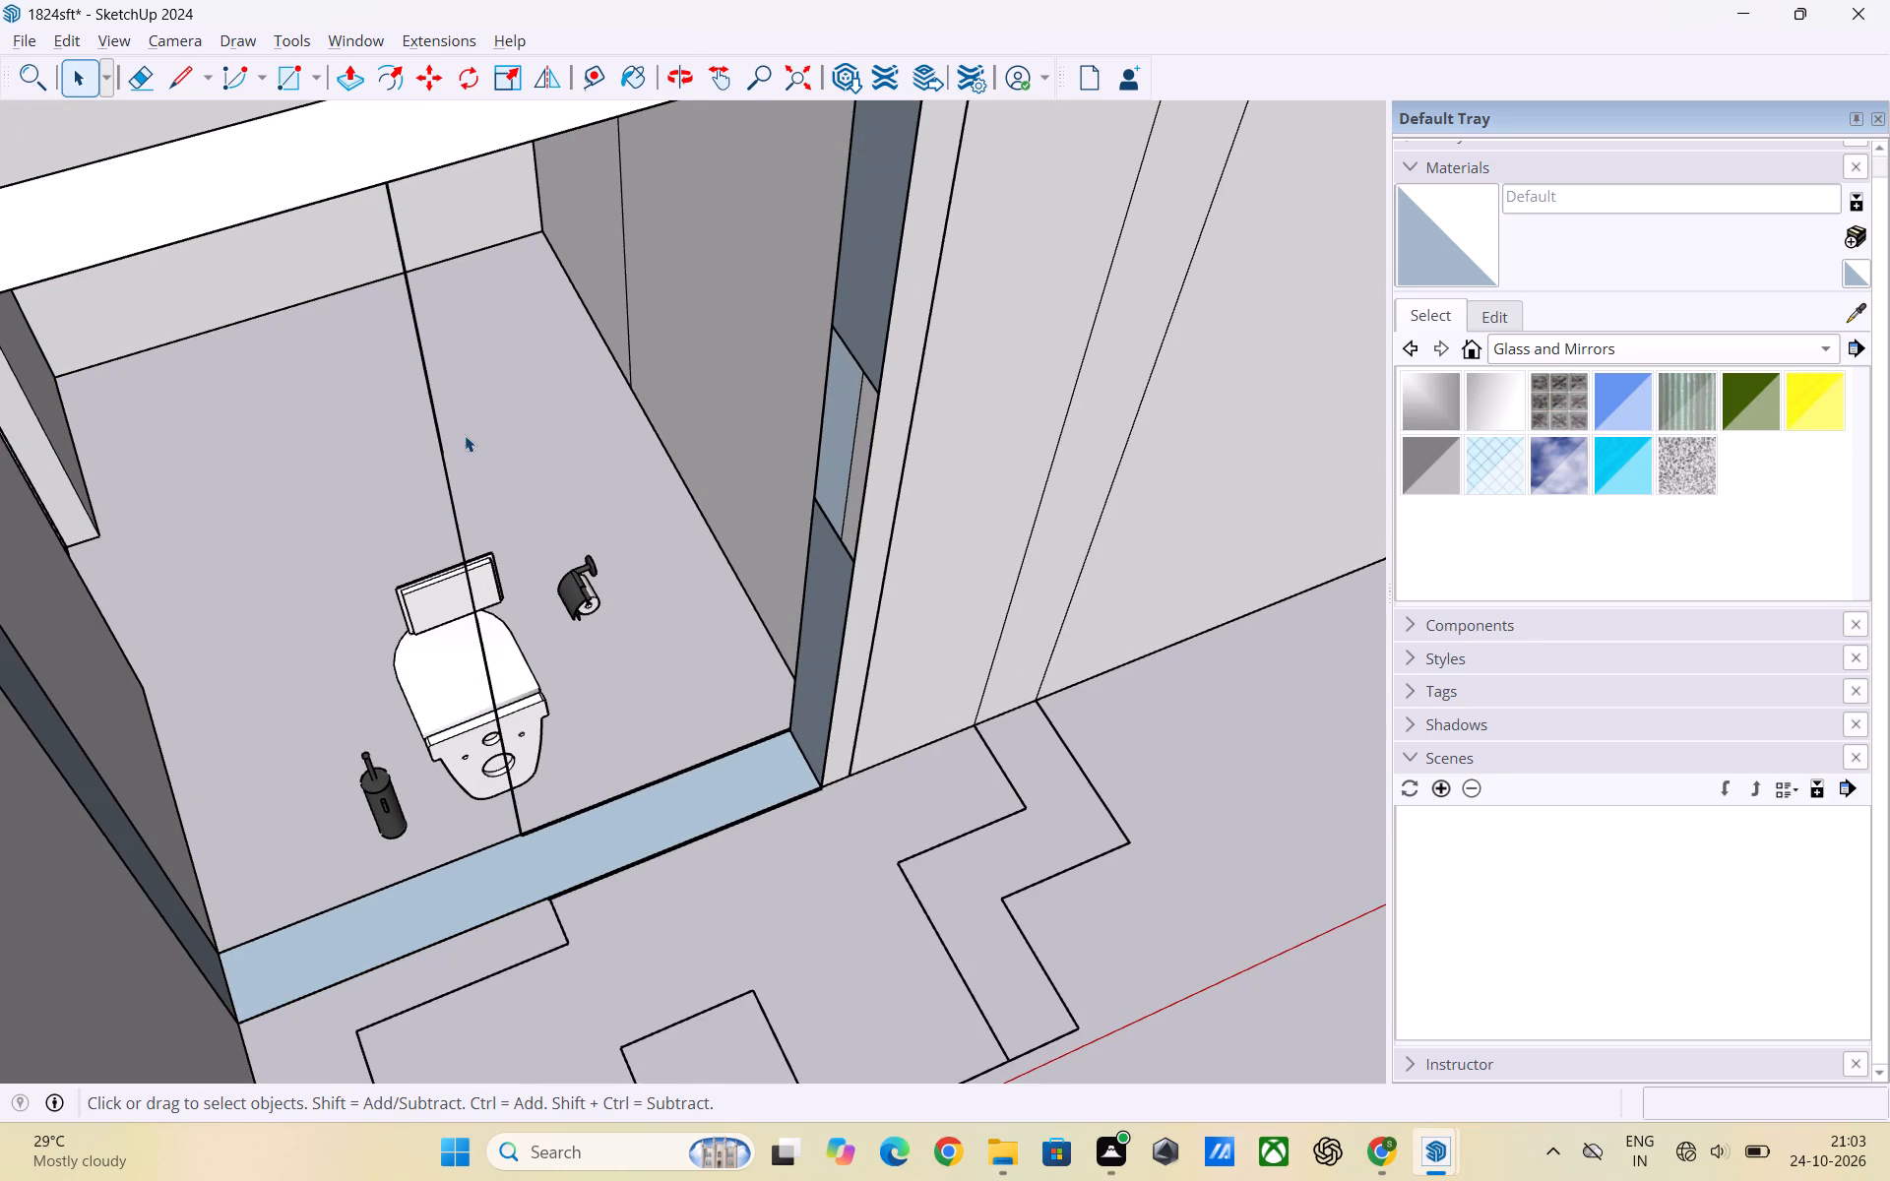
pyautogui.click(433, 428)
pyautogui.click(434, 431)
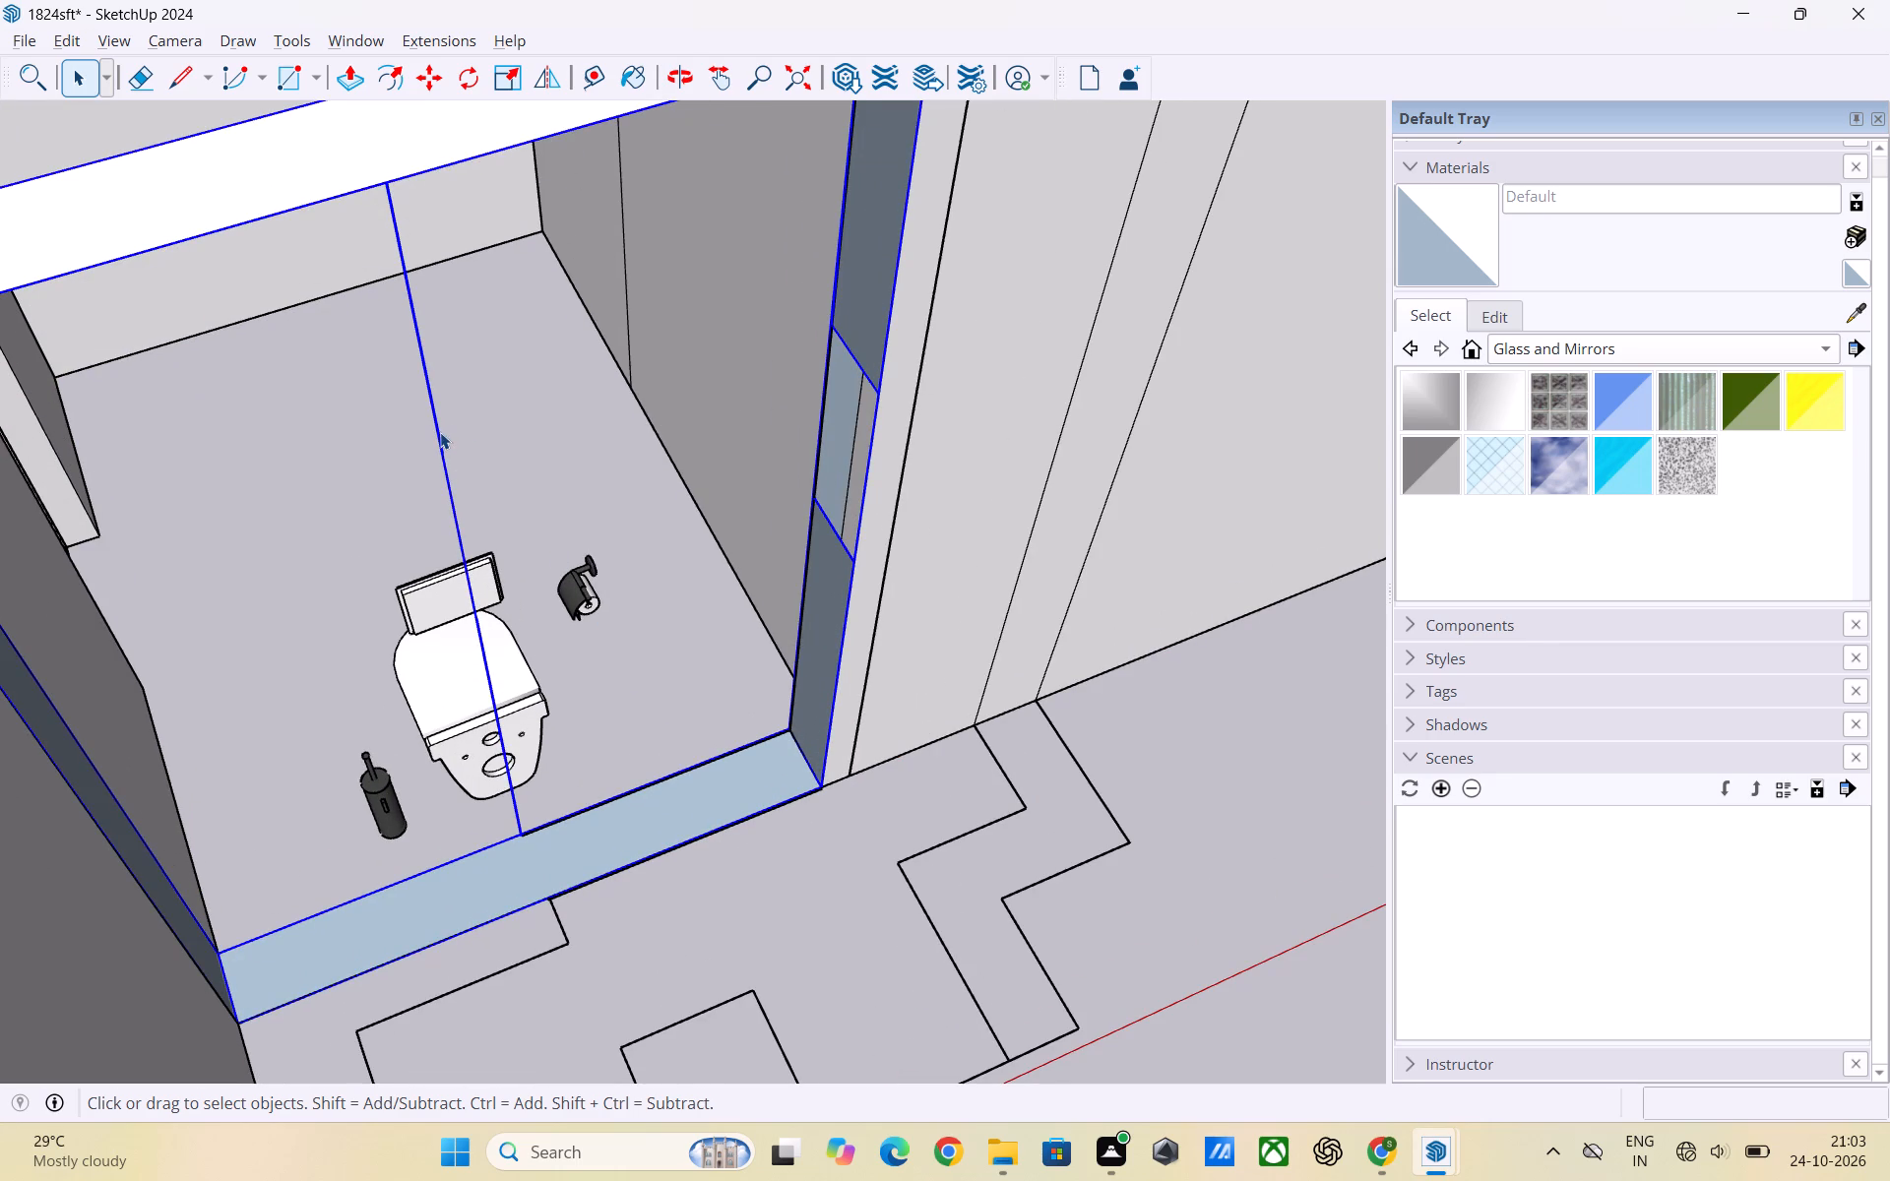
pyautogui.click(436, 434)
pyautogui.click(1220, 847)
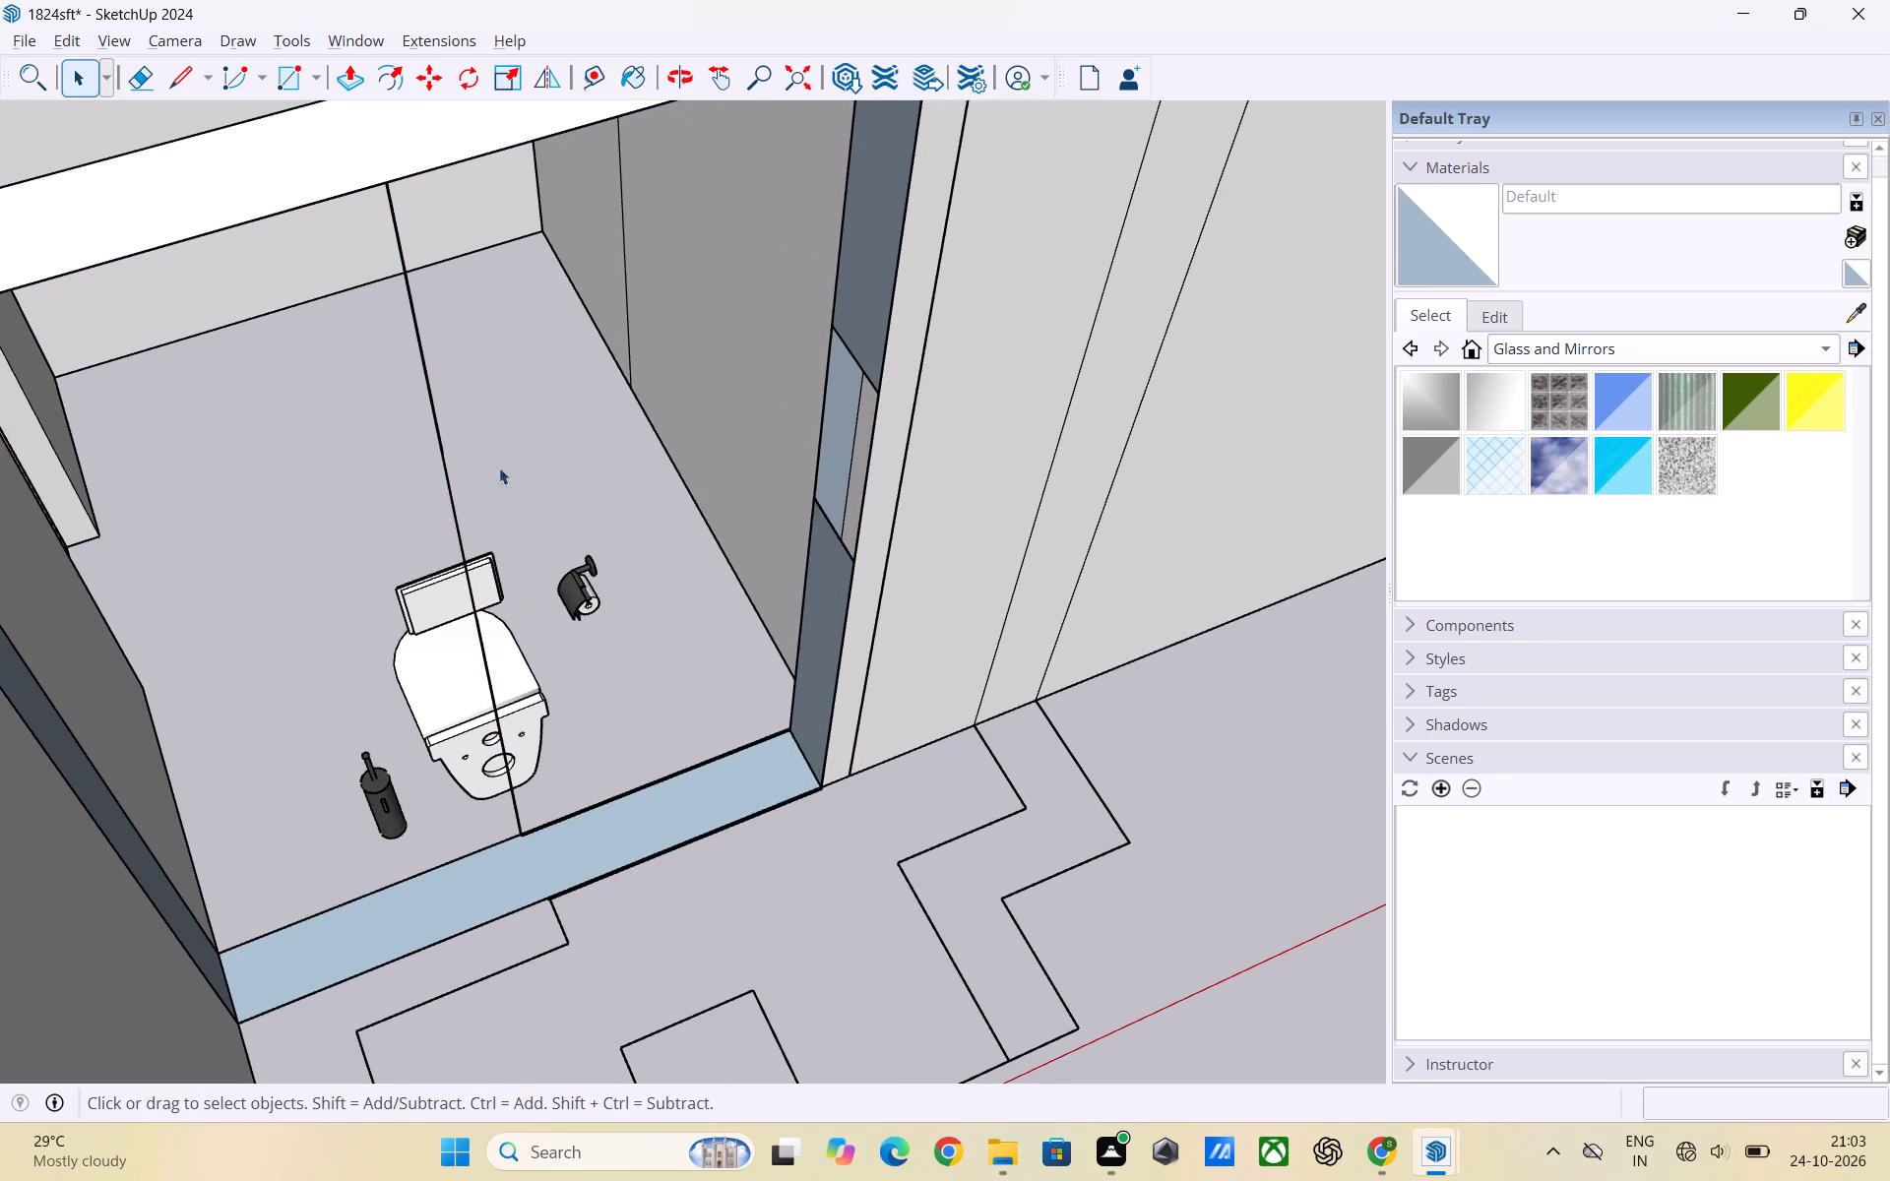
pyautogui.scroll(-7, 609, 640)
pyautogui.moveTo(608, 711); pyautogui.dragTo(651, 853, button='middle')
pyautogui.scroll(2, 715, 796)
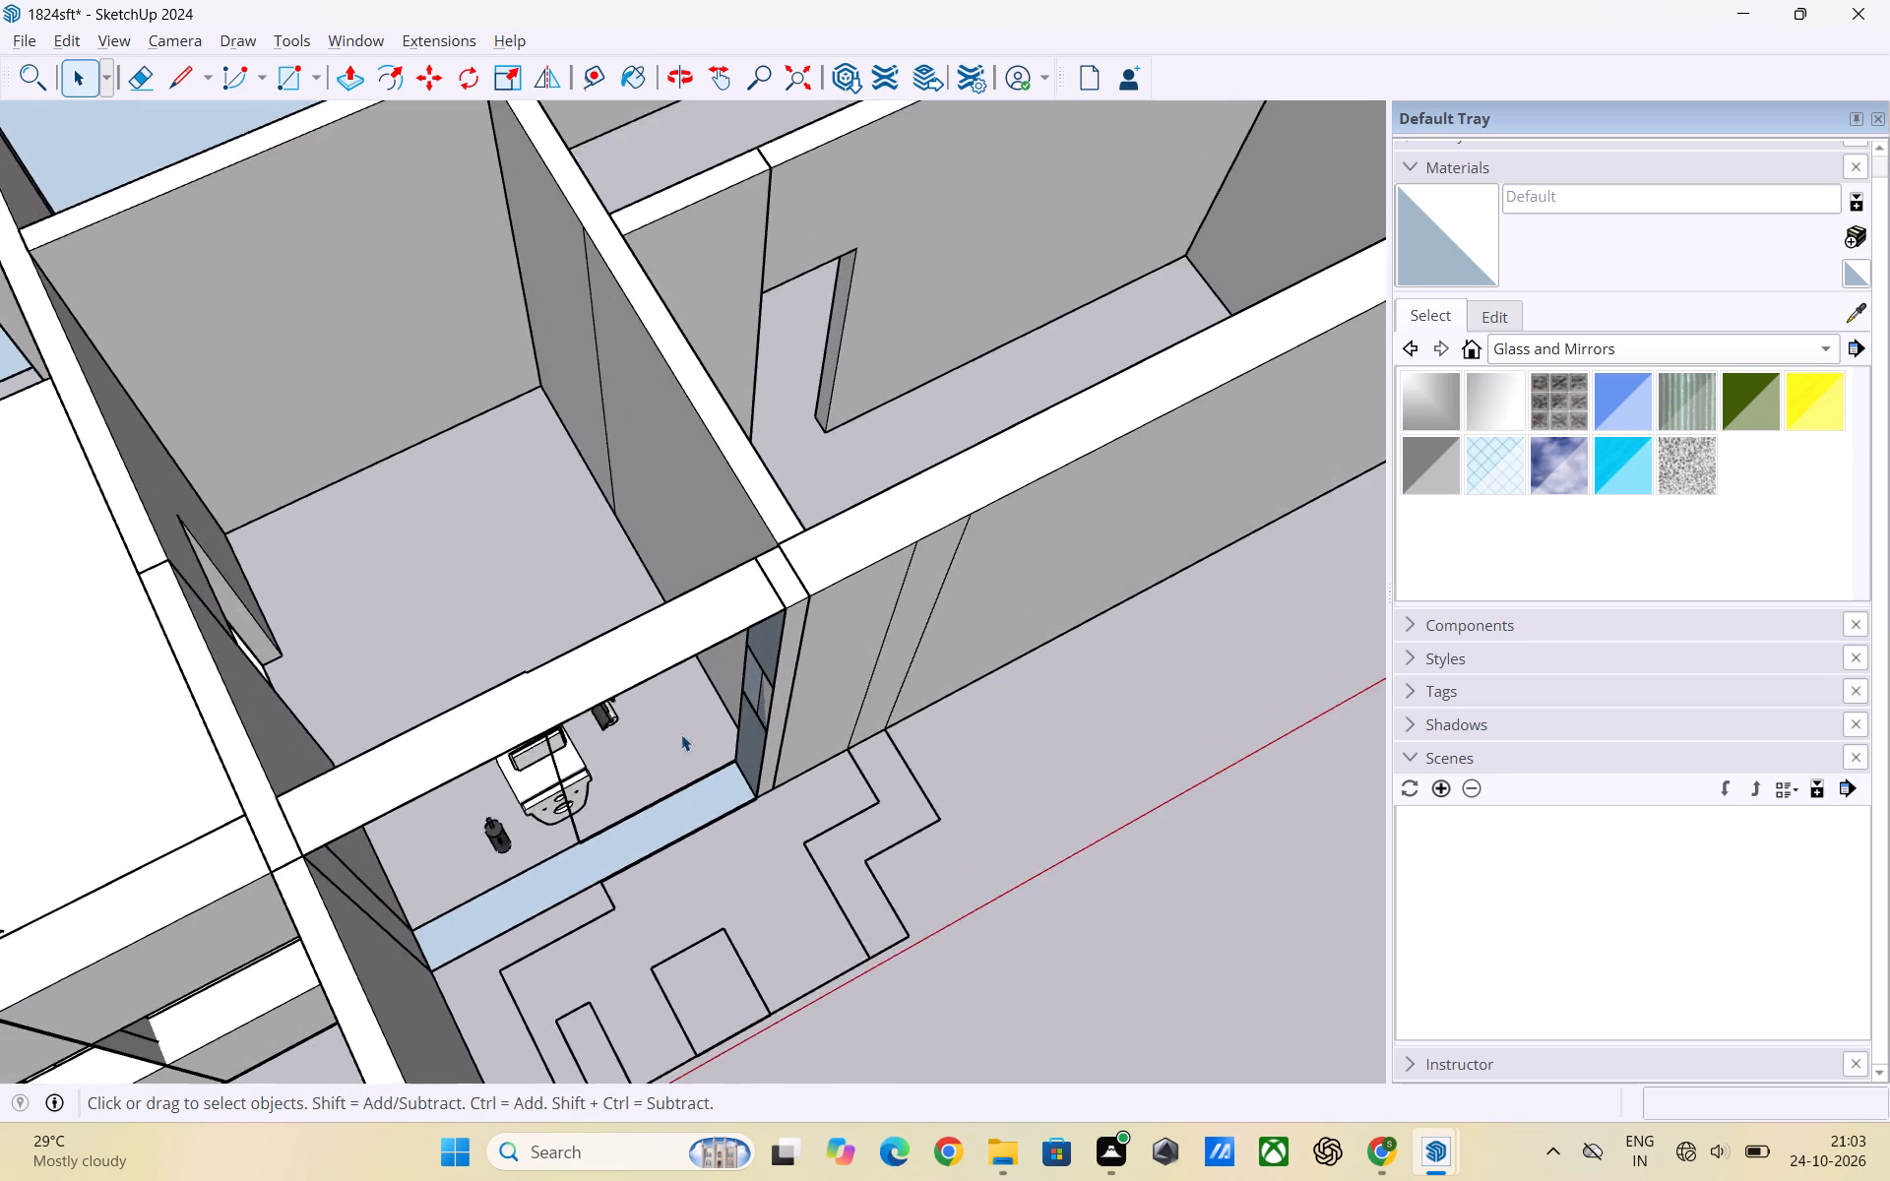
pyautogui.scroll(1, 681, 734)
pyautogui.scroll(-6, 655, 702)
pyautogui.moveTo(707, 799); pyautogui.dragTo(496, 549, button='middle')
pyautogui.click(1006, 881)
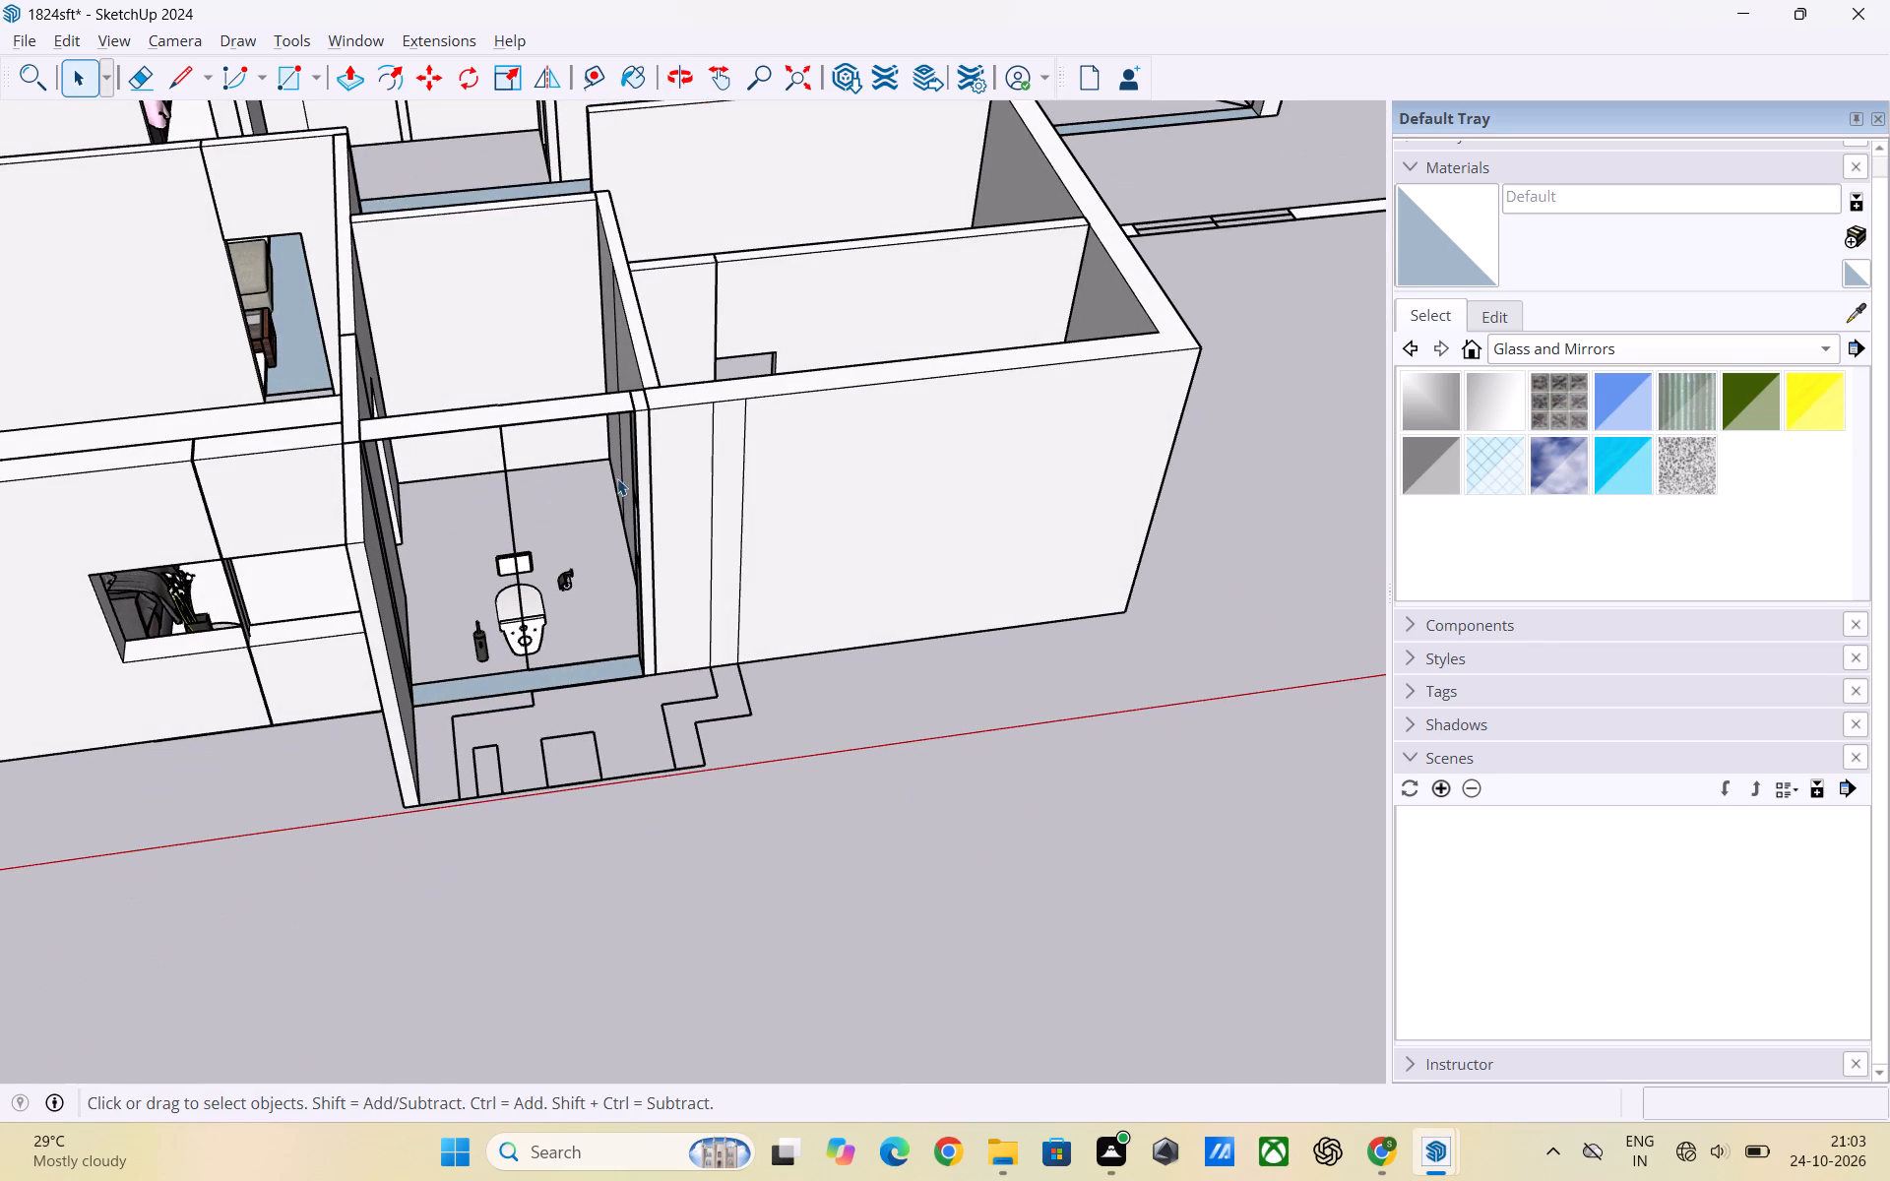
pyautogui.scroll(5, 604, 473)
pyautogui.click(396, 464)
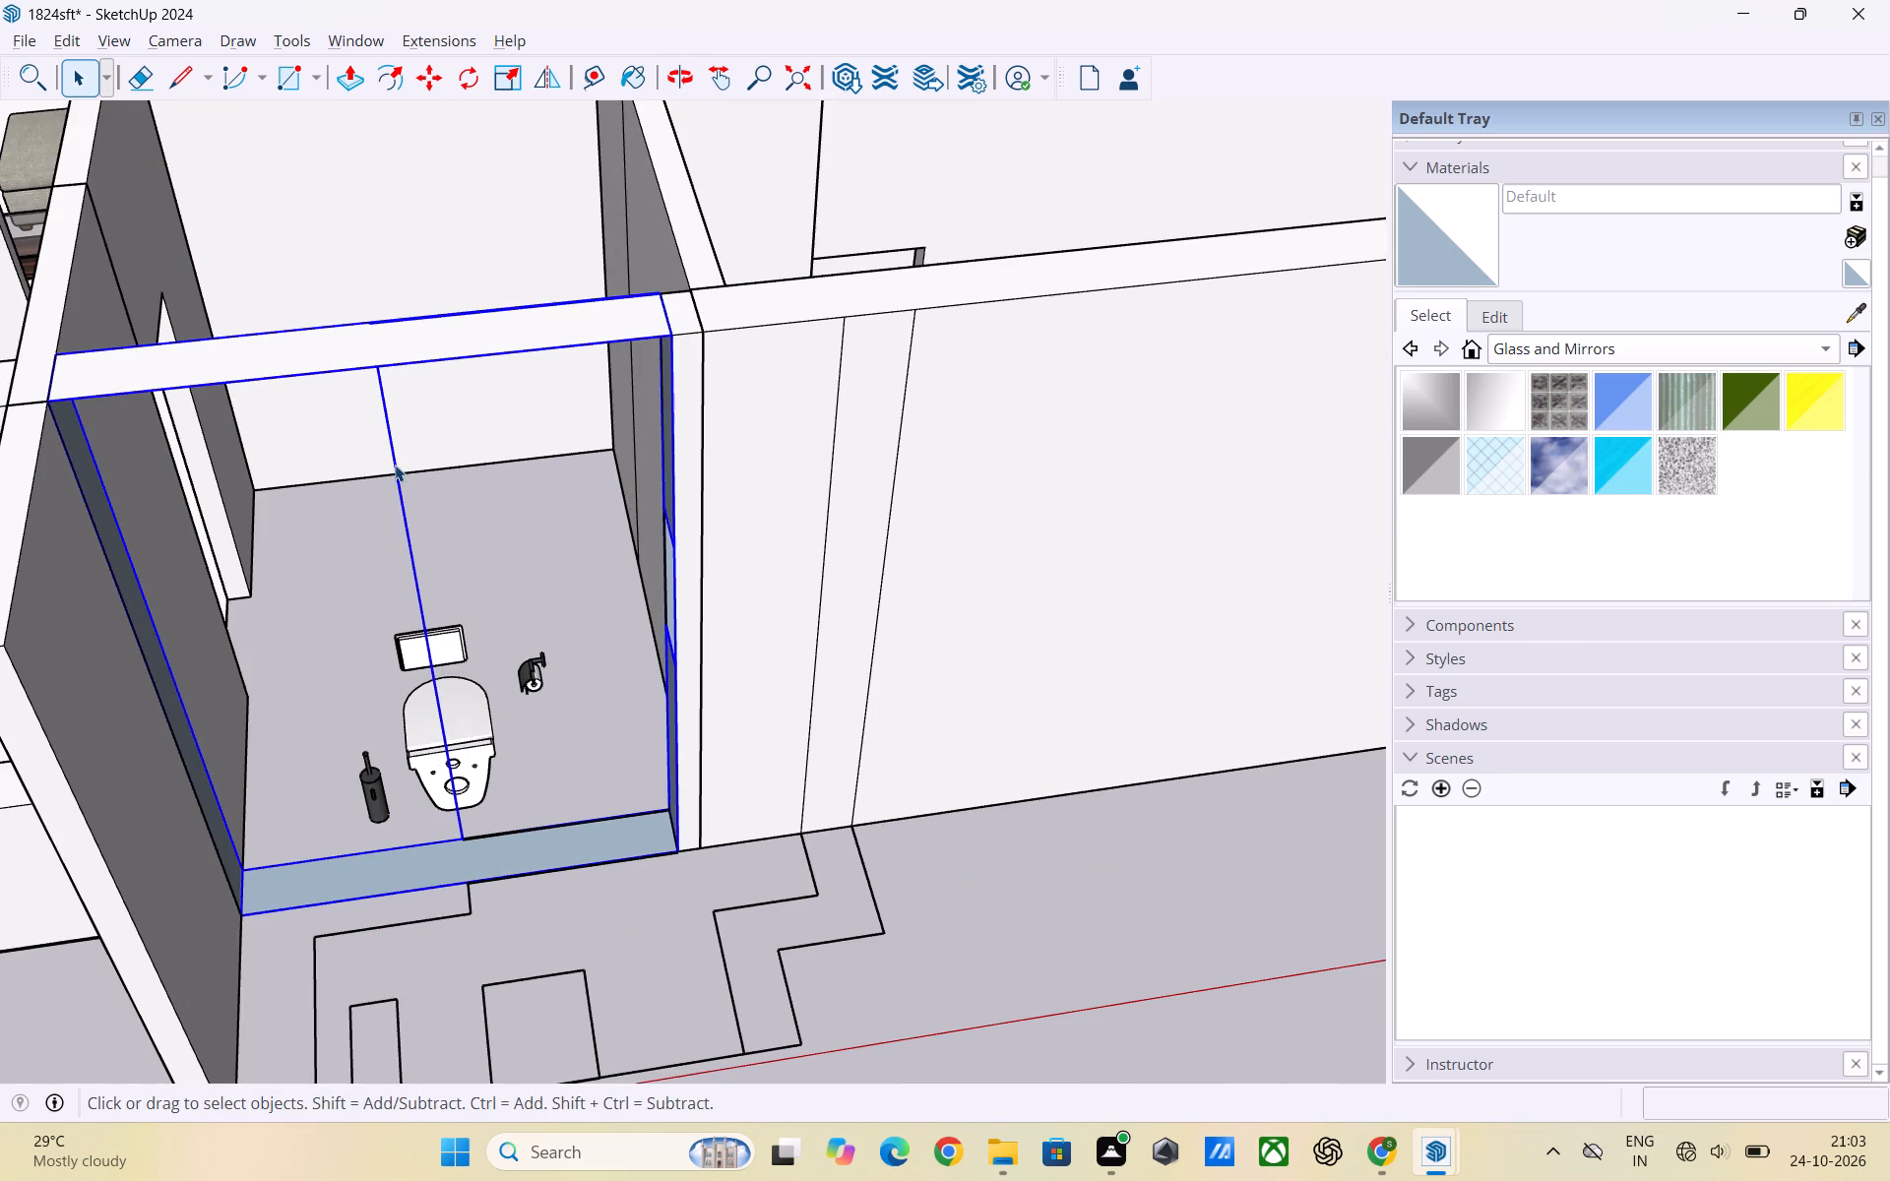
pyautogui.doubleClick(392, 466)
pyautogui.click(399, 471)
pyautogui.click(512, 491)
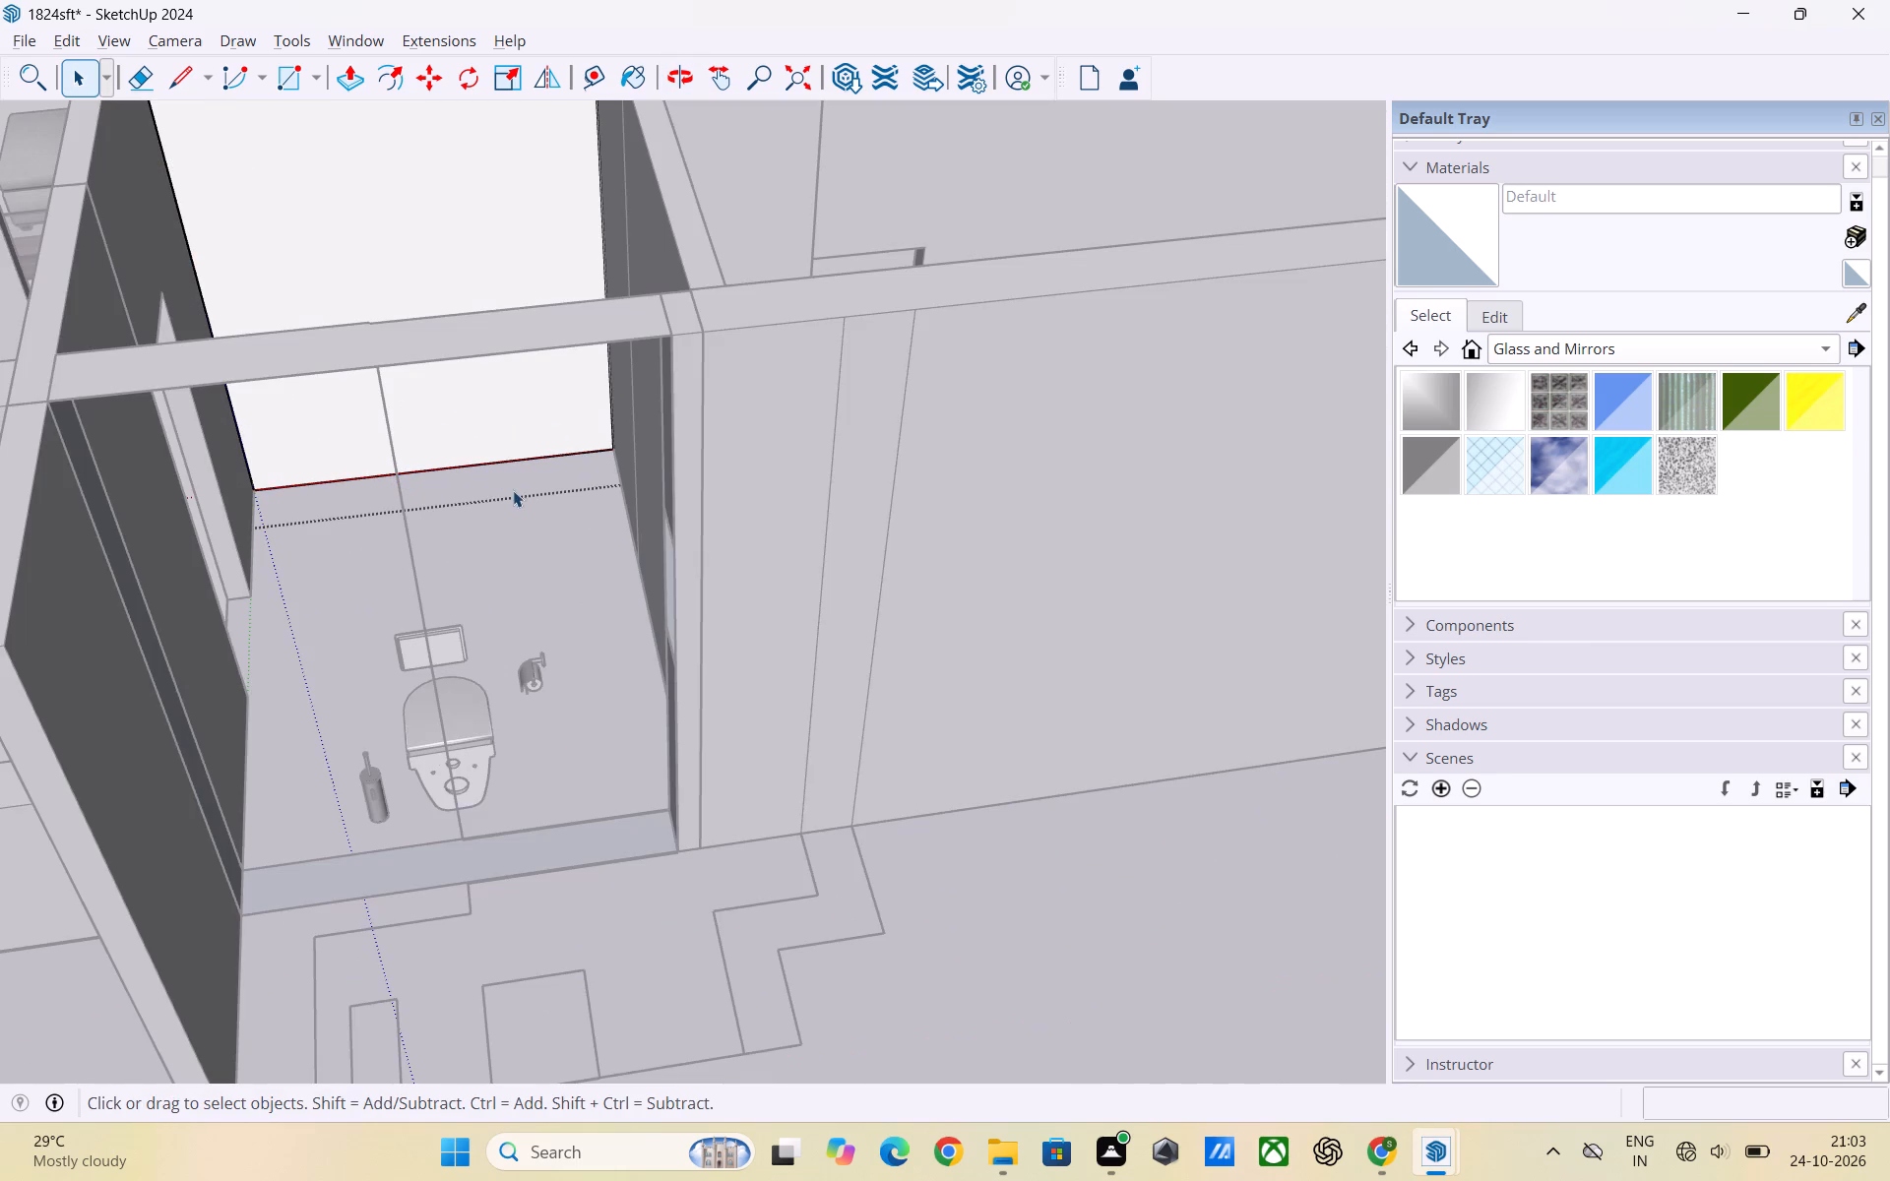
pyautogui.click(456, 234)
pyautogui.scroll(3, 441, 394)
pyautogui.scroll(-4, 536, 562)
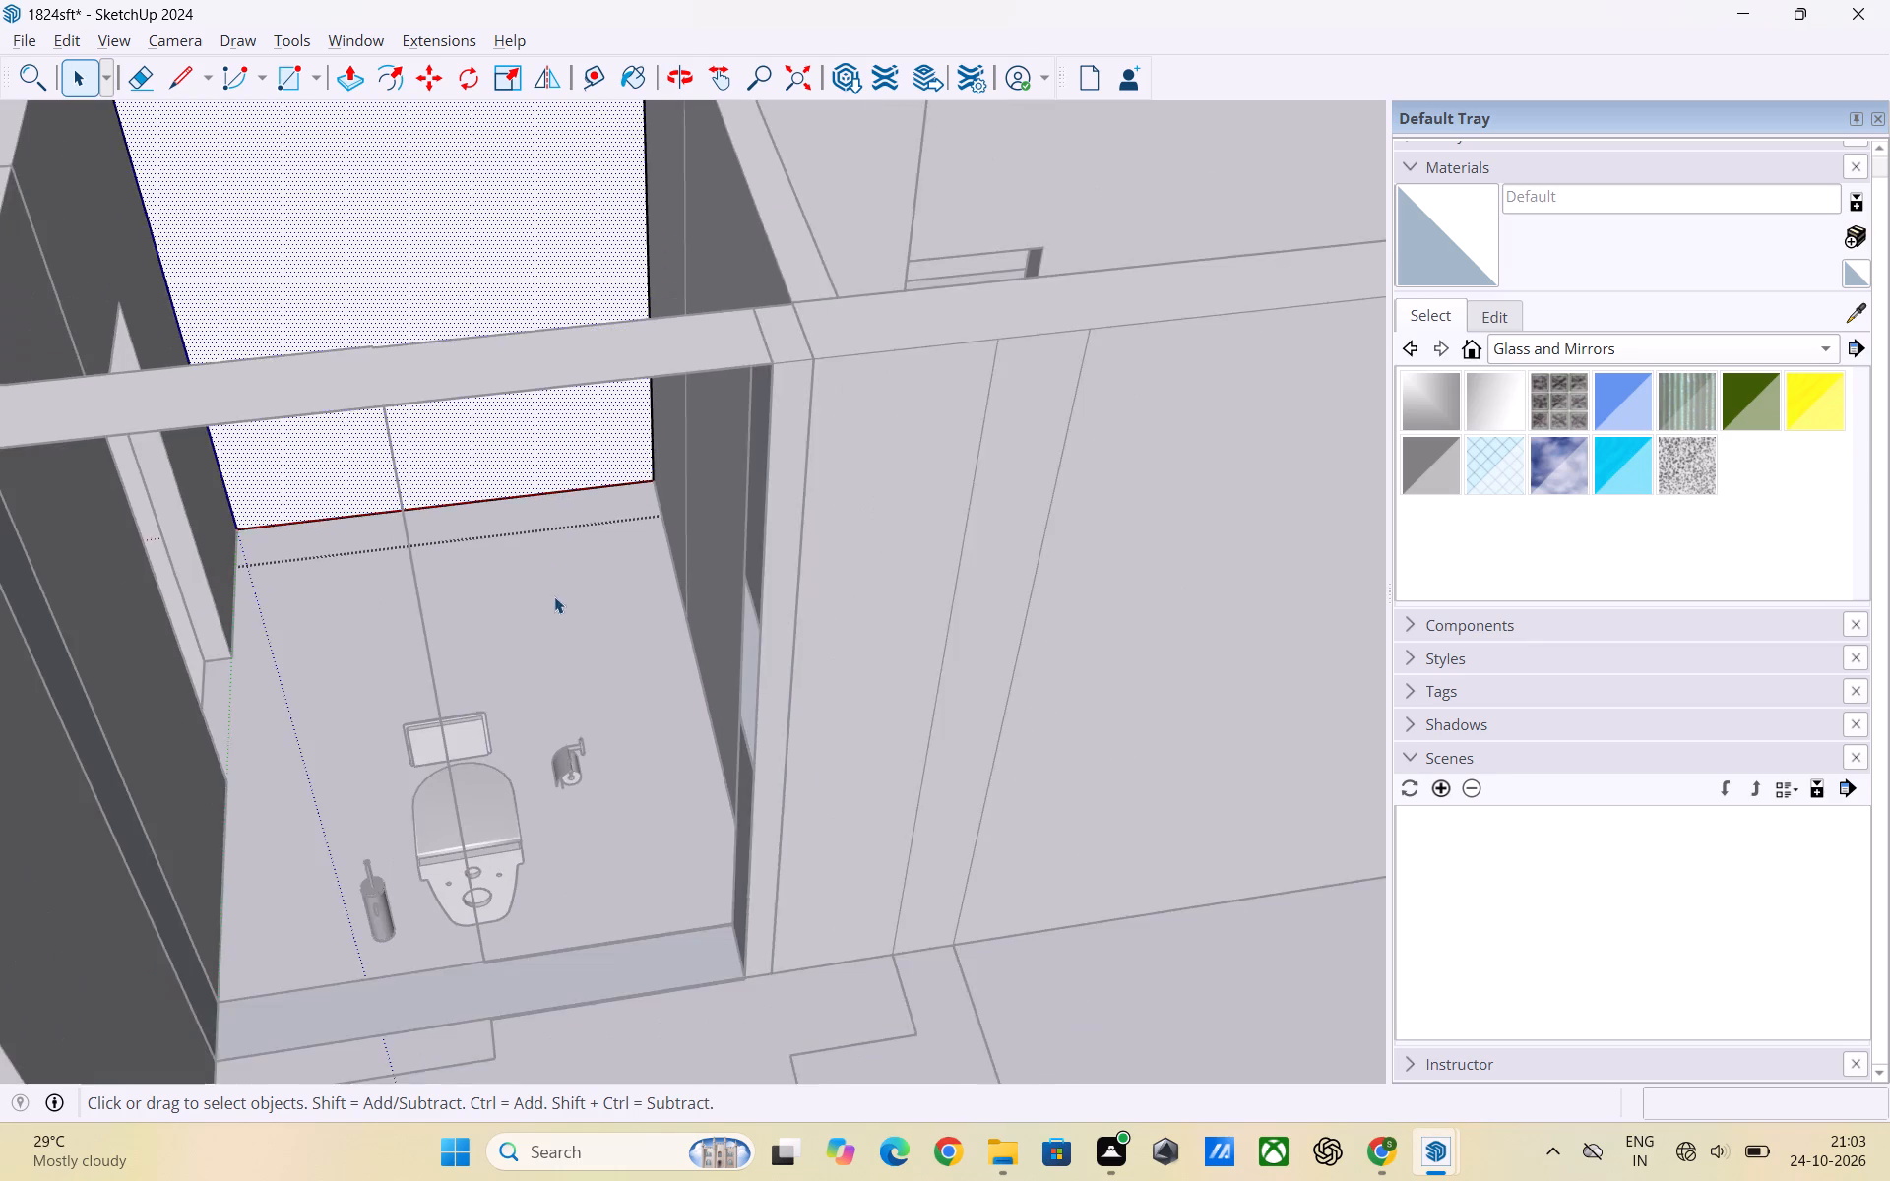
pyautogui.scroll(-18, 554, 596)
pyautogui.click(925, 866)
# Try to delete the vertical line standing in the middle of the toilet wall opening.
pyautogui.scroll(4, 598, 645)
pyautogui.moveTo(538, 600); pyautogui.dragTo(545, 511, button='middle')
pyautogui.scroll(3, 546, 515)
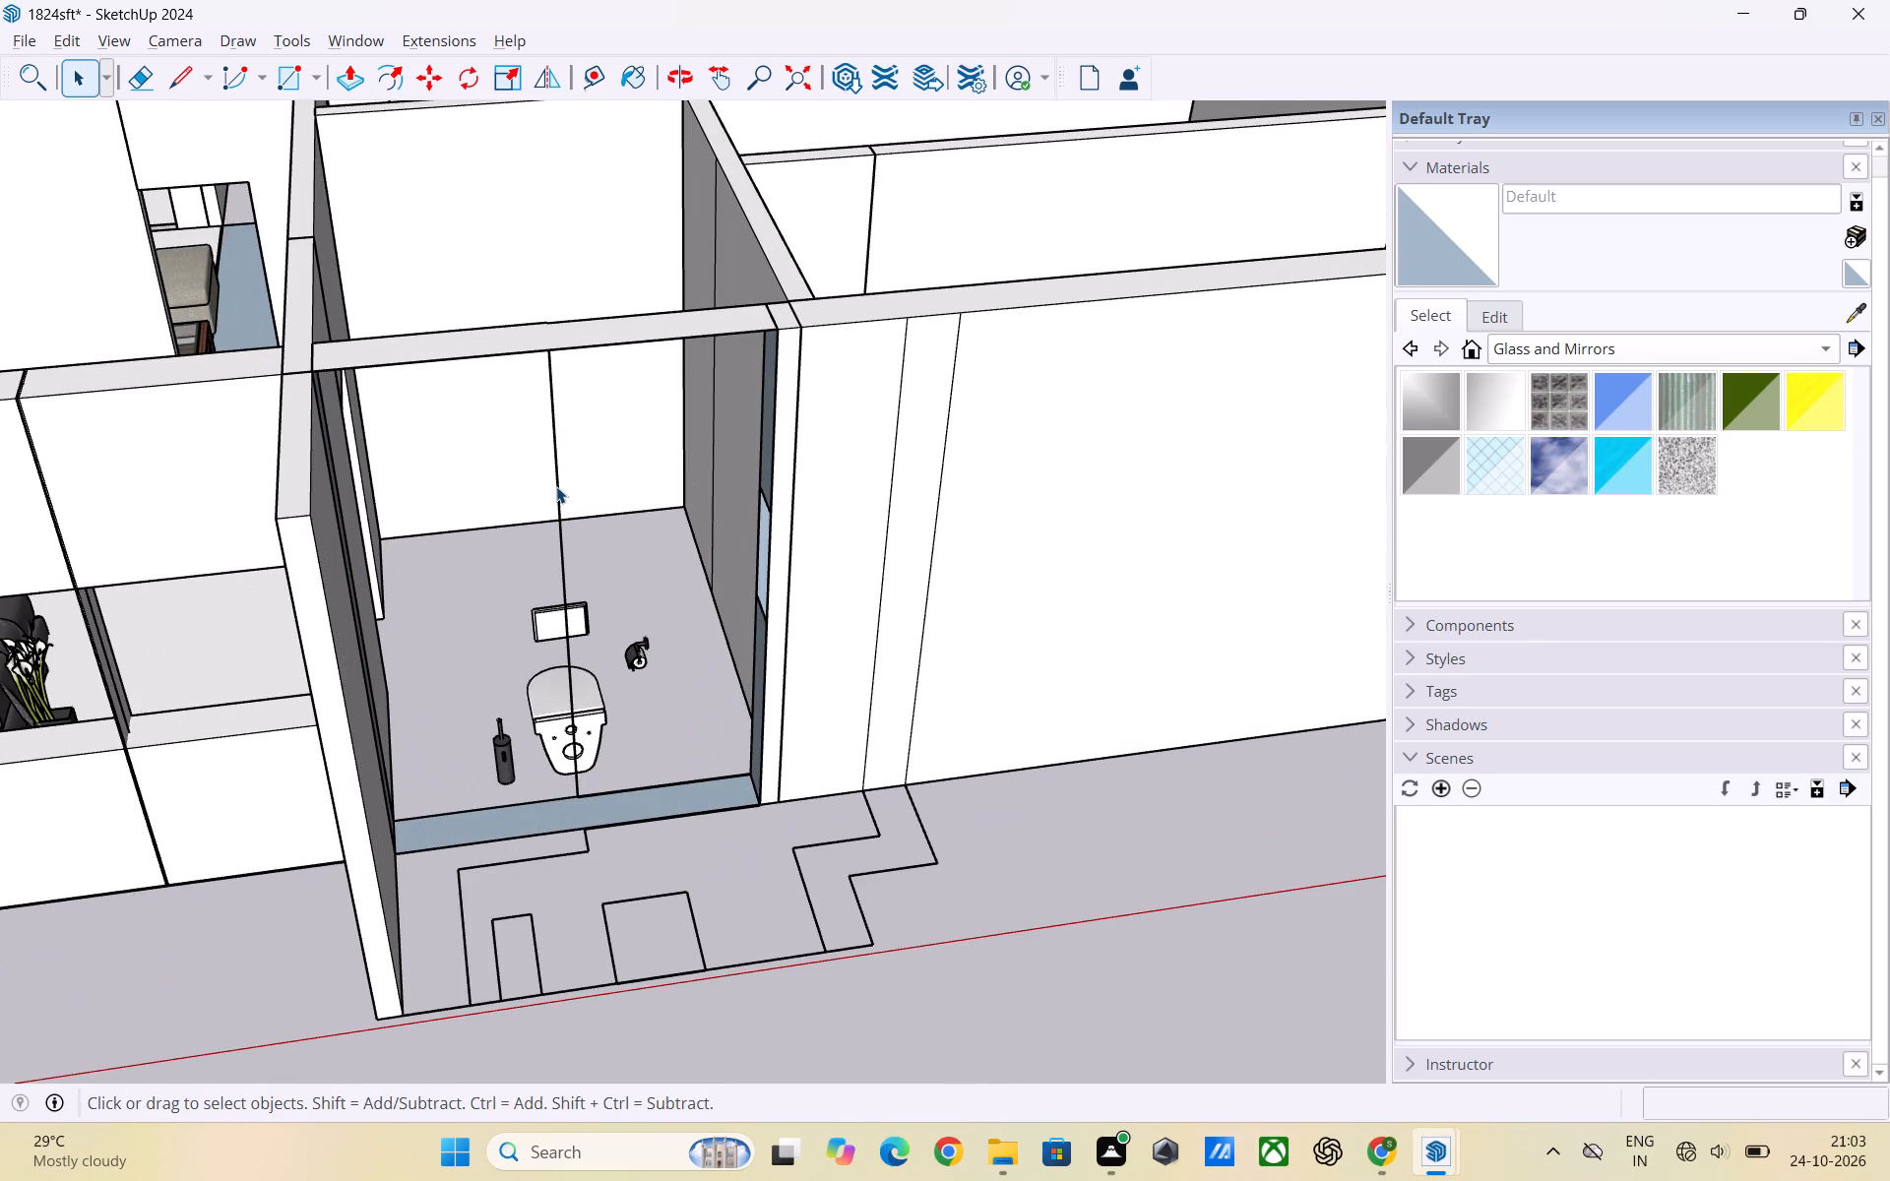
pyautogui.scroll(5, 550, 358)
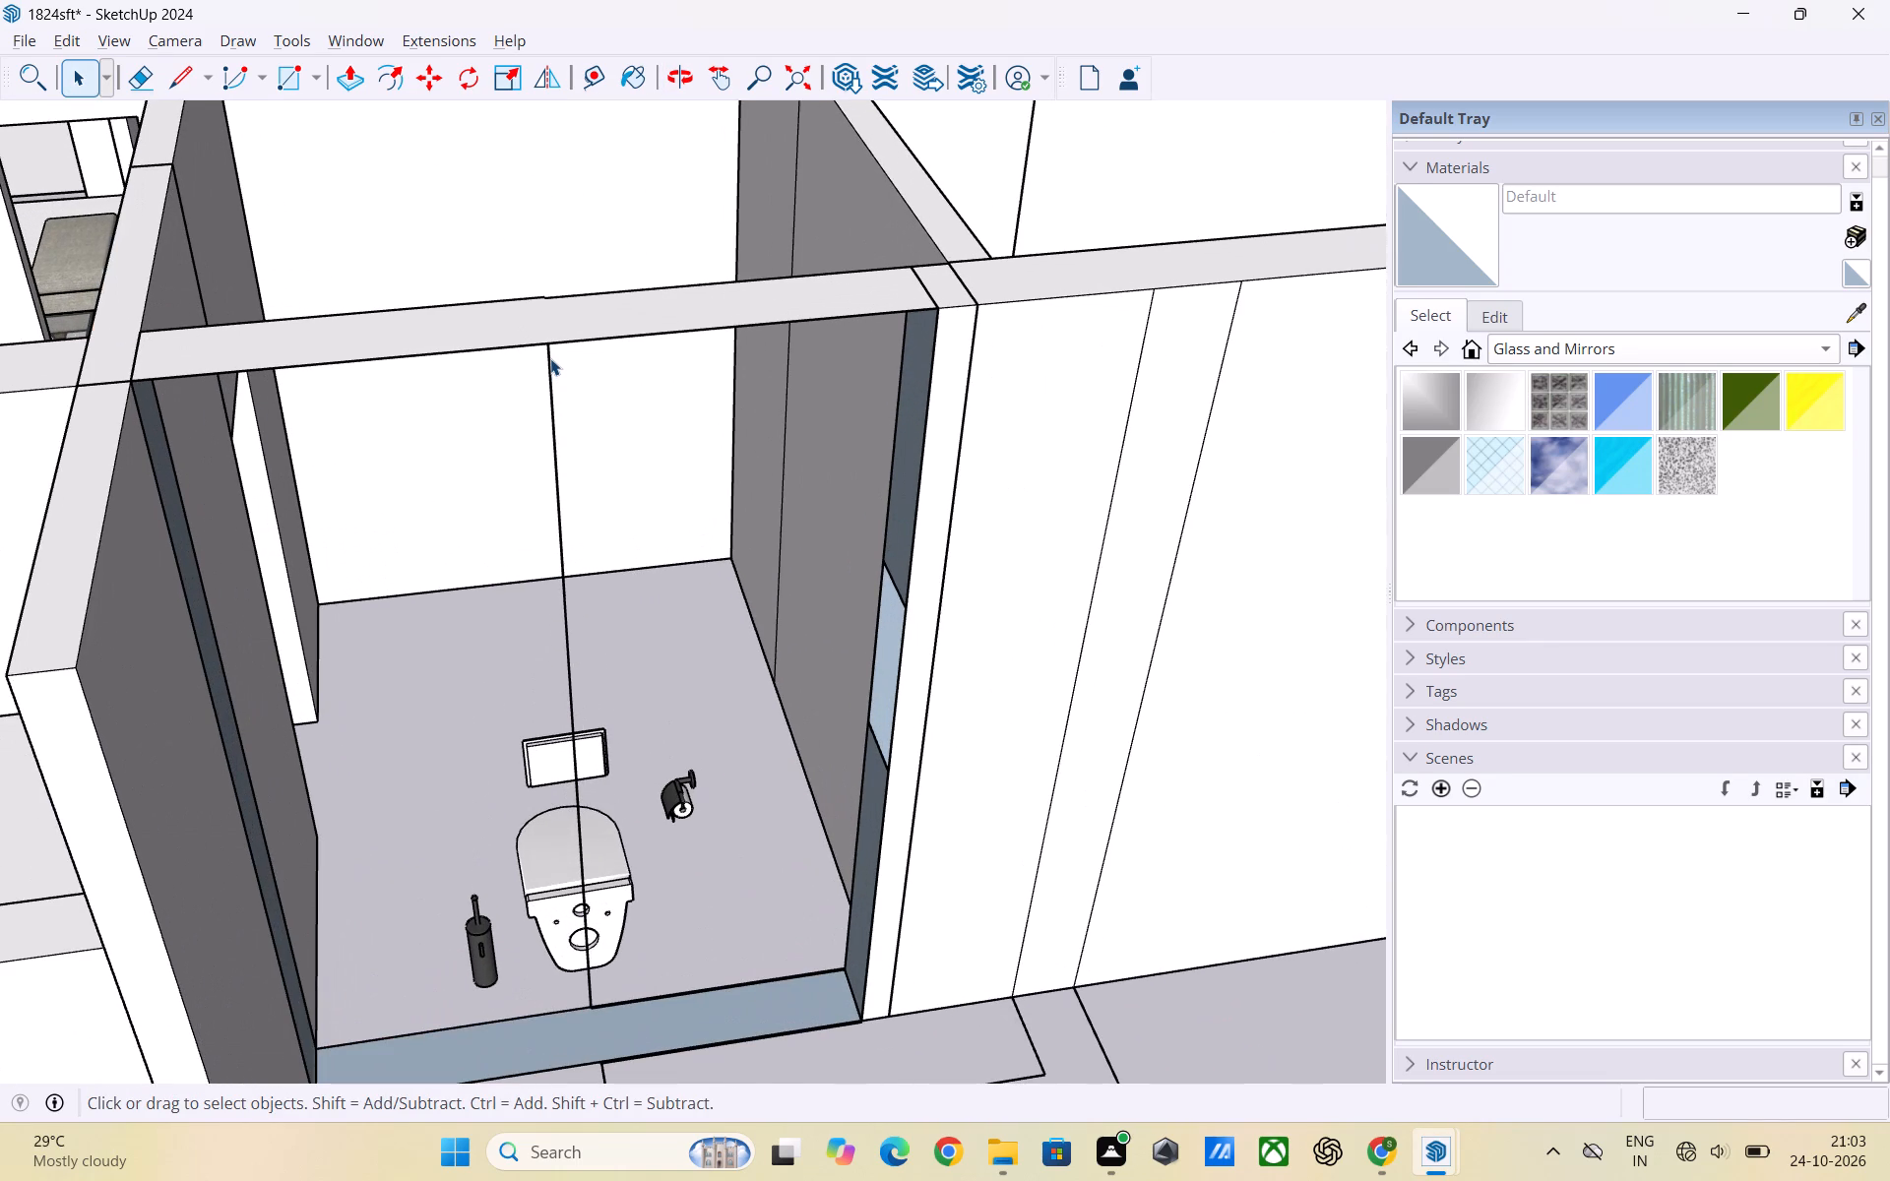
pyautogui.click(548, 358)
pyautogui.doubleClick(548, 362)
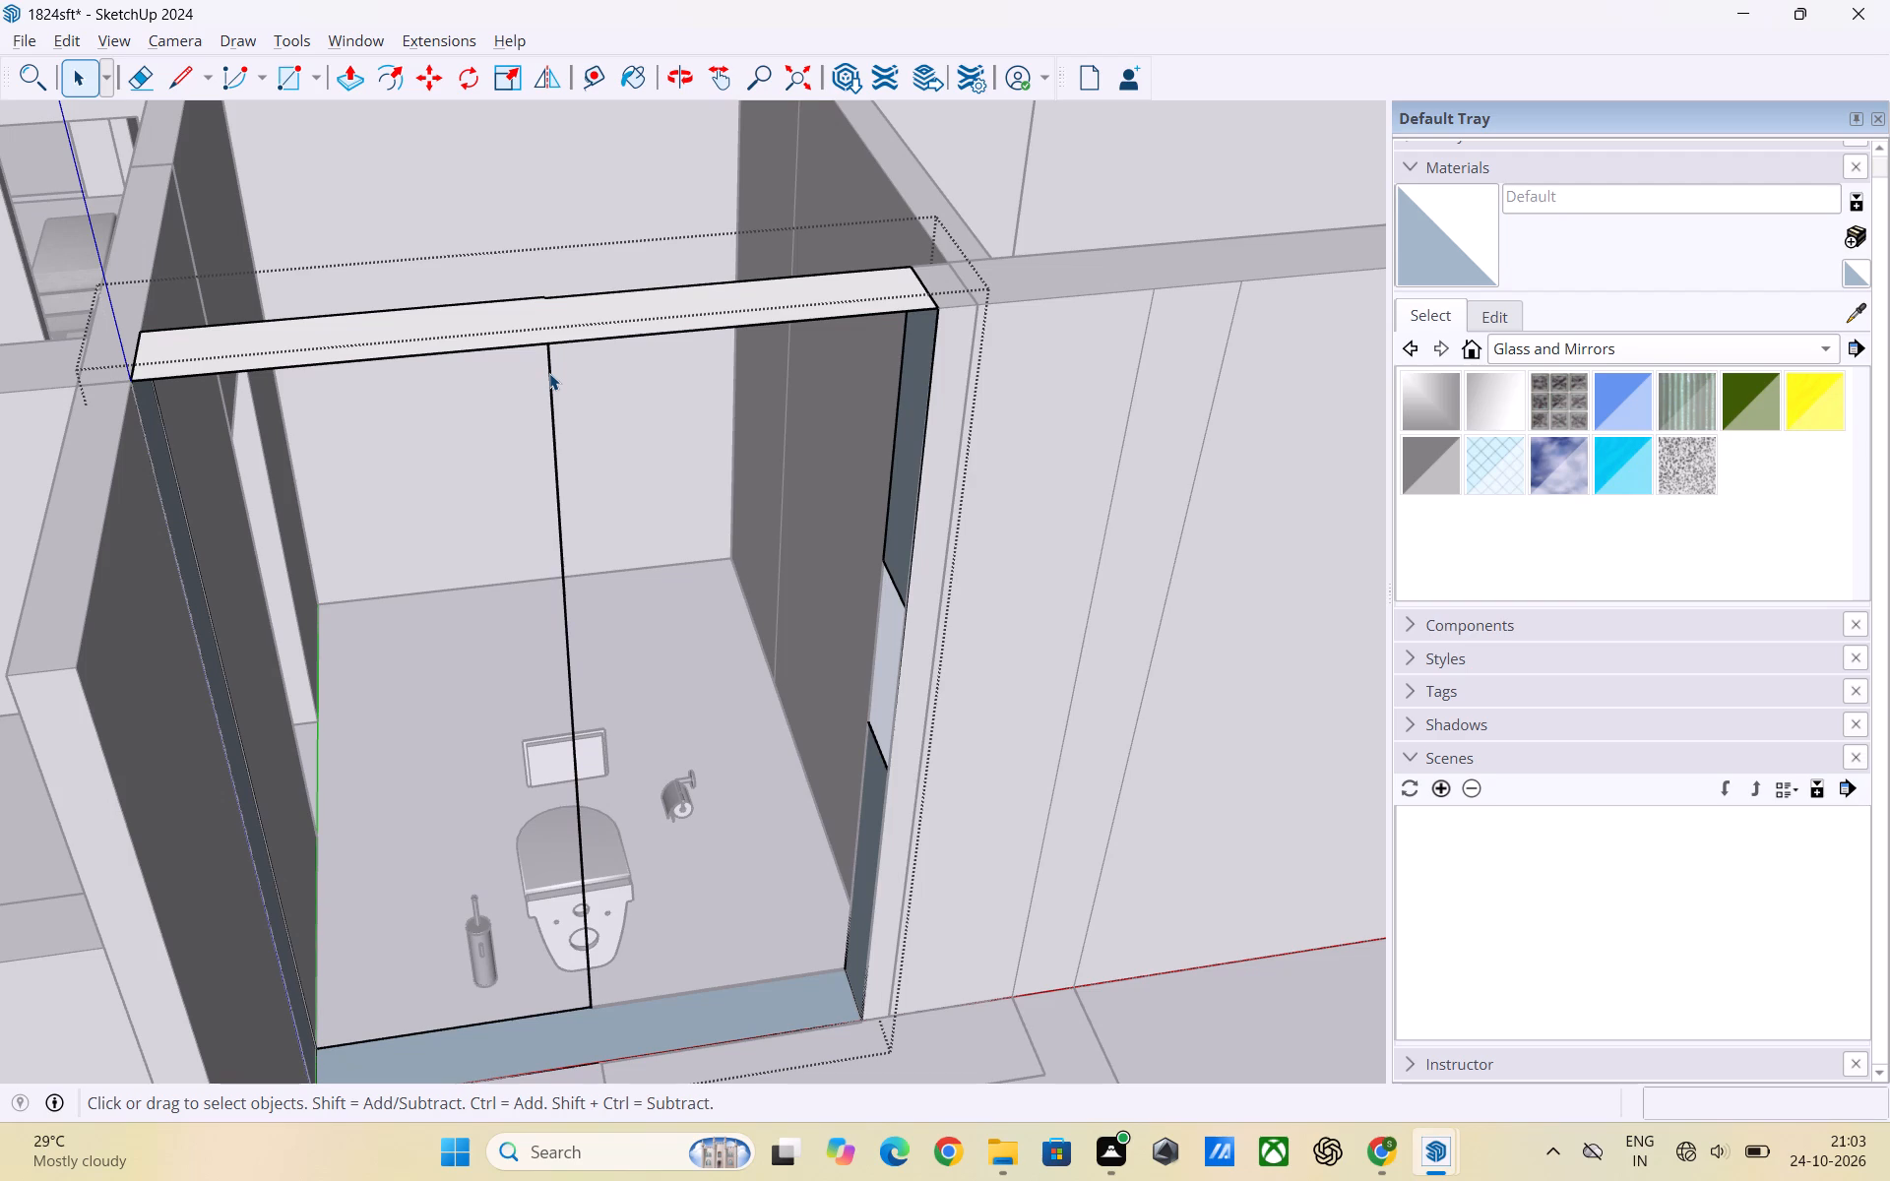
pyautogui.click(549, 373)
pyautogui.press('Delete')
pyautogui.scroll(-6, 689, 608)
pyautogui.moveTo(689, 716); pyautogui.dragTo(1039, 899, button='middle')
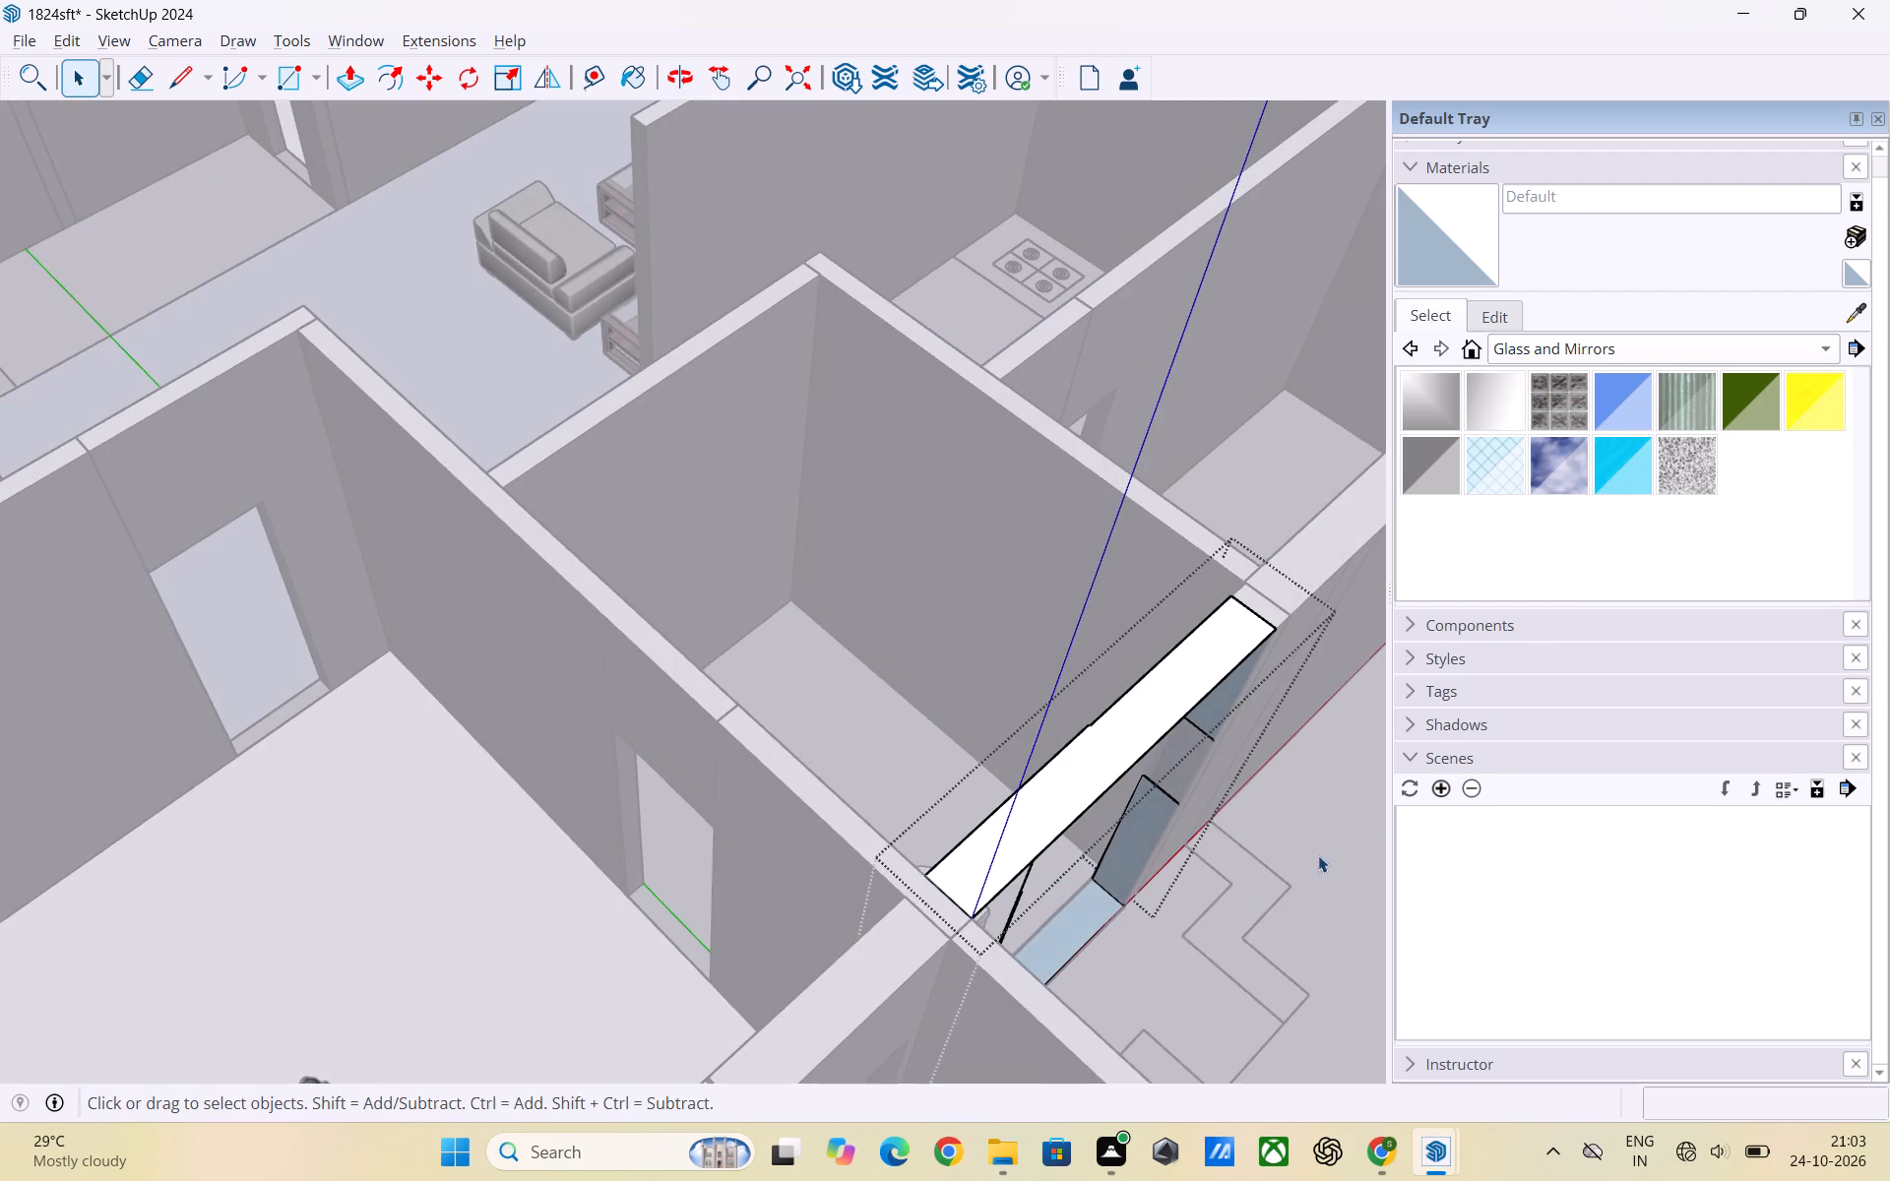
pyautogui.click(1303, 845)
# Delete the top face of the toilet's outer wall together with its bounding edges.
pyautogui.scroll(2, 1139, 770)
pyautogui.scroll(-6, 659, 685)
pyautogui.moveTo(776, 712); pyautogui.dragTo(653, 733, button='middle')
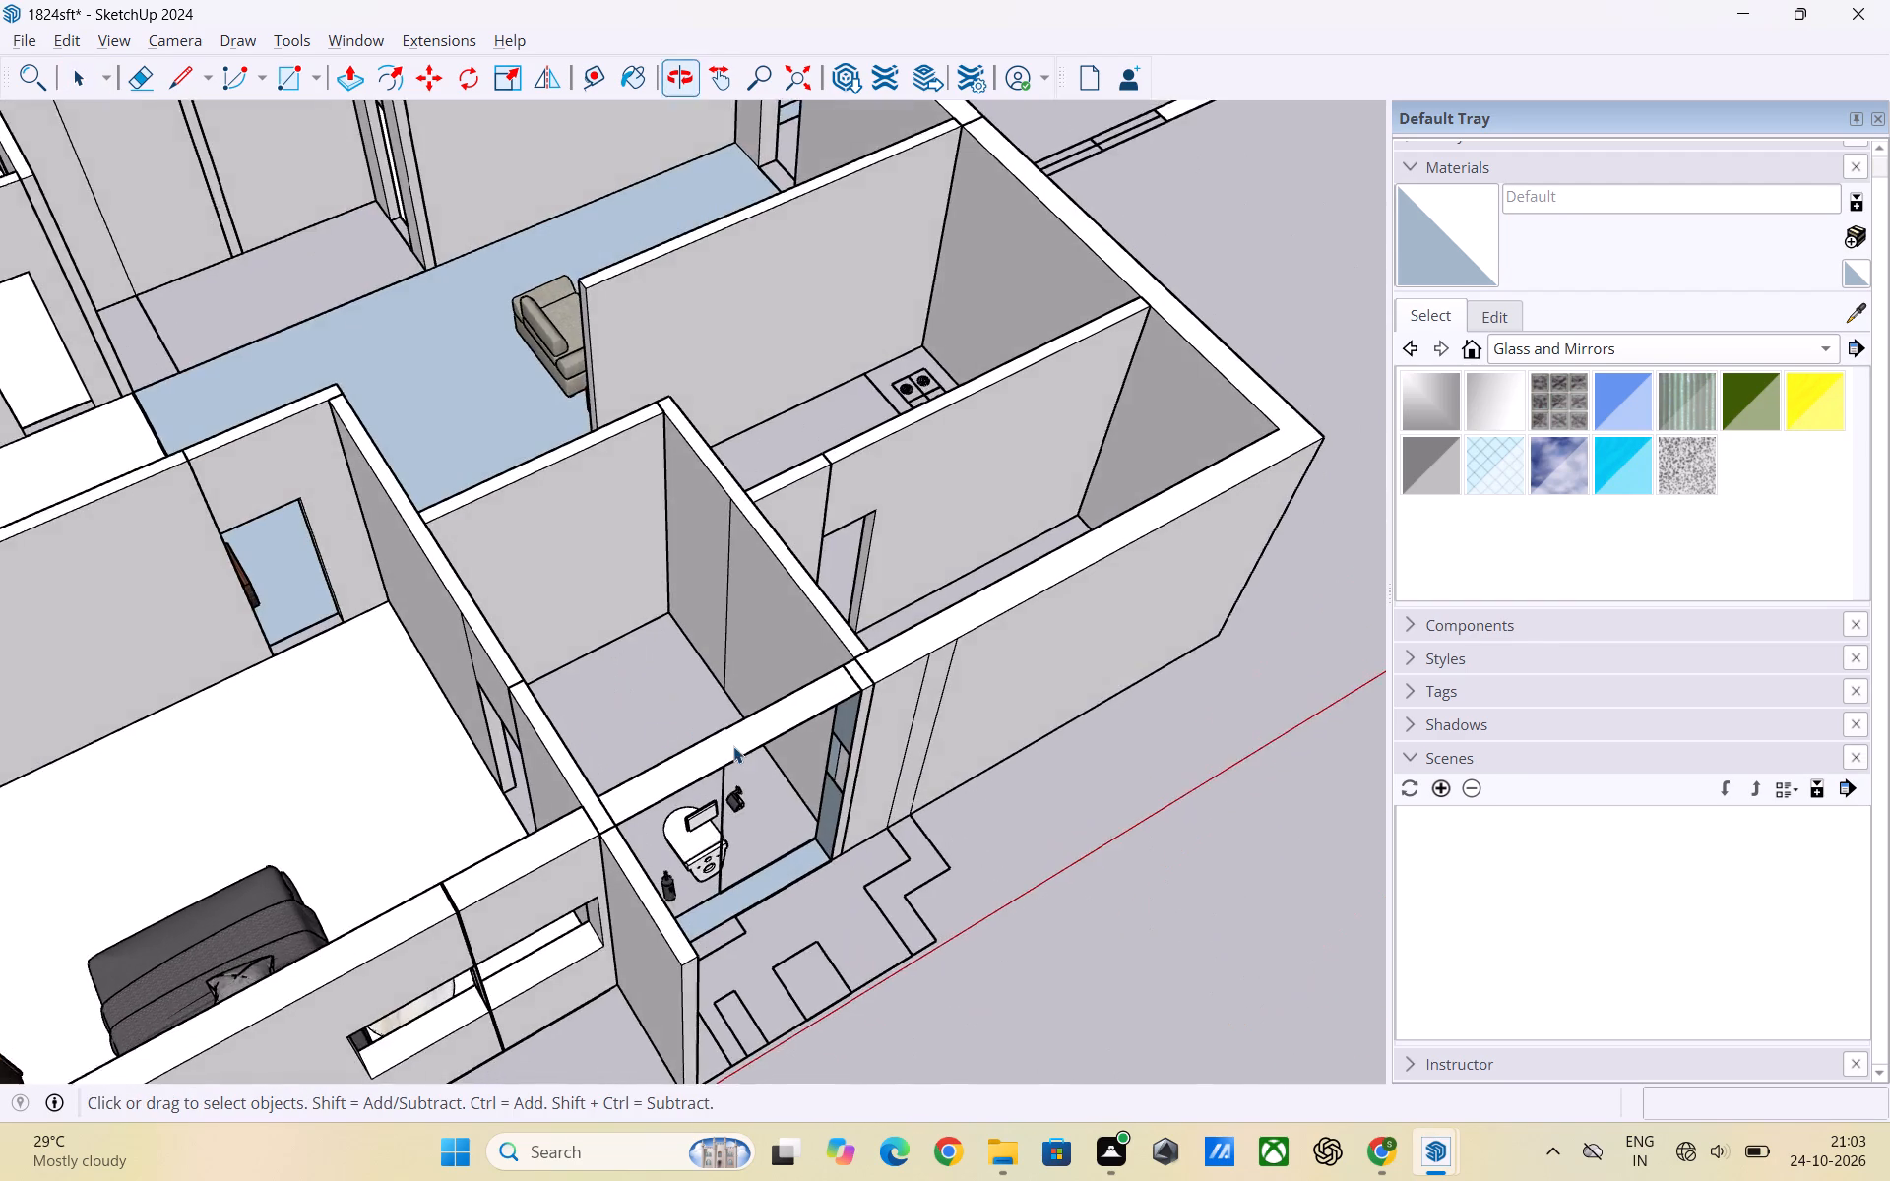
pyautogui.scroll(2, 734, 746)
pyautogui.scroll(-1, 731, 738)
pyautogui.moveTo(731, 738); pyautogui.dragTo(761, 788, button='middle')
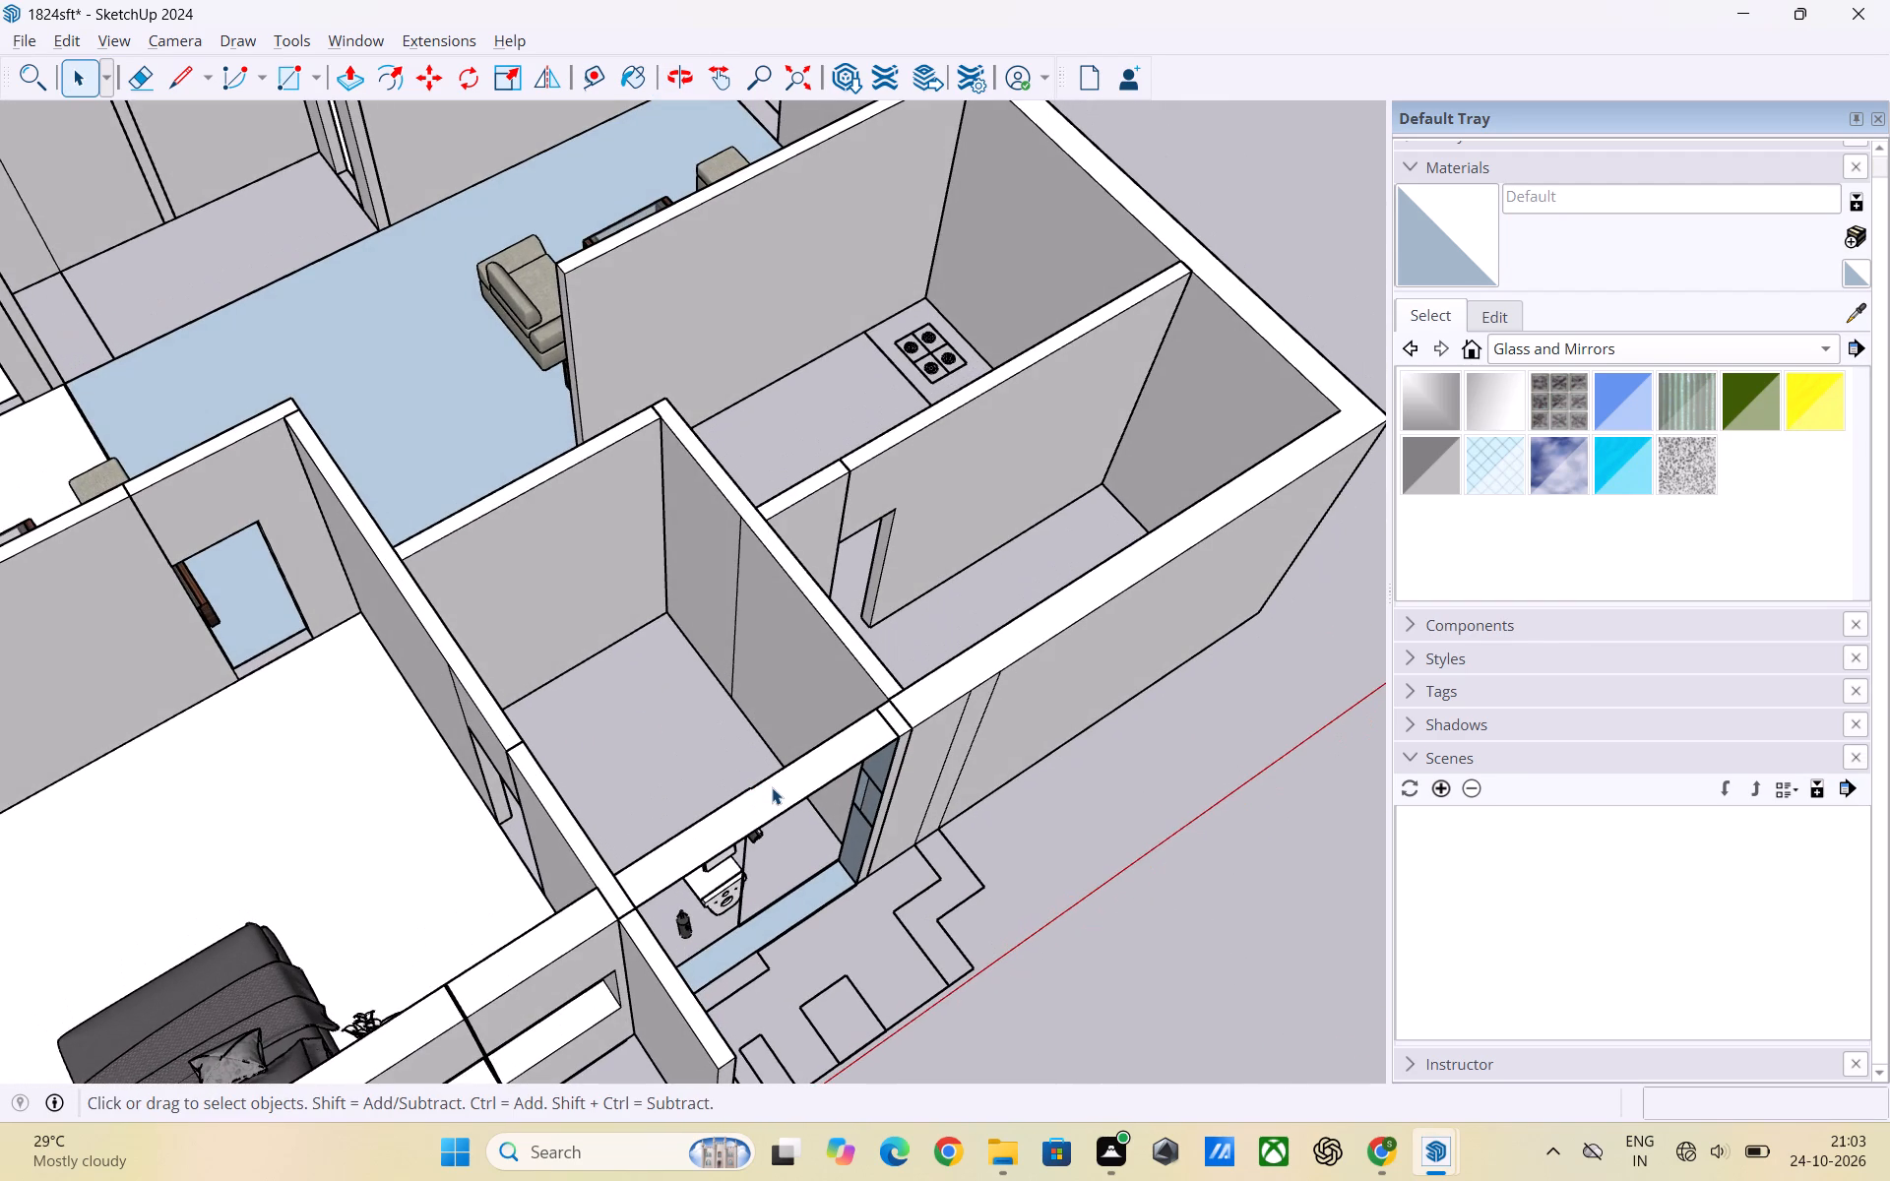
pyautogui.click(772, 787)
pyautogui.doubleClick(782, 791)
pyautogui.click(803, 795)
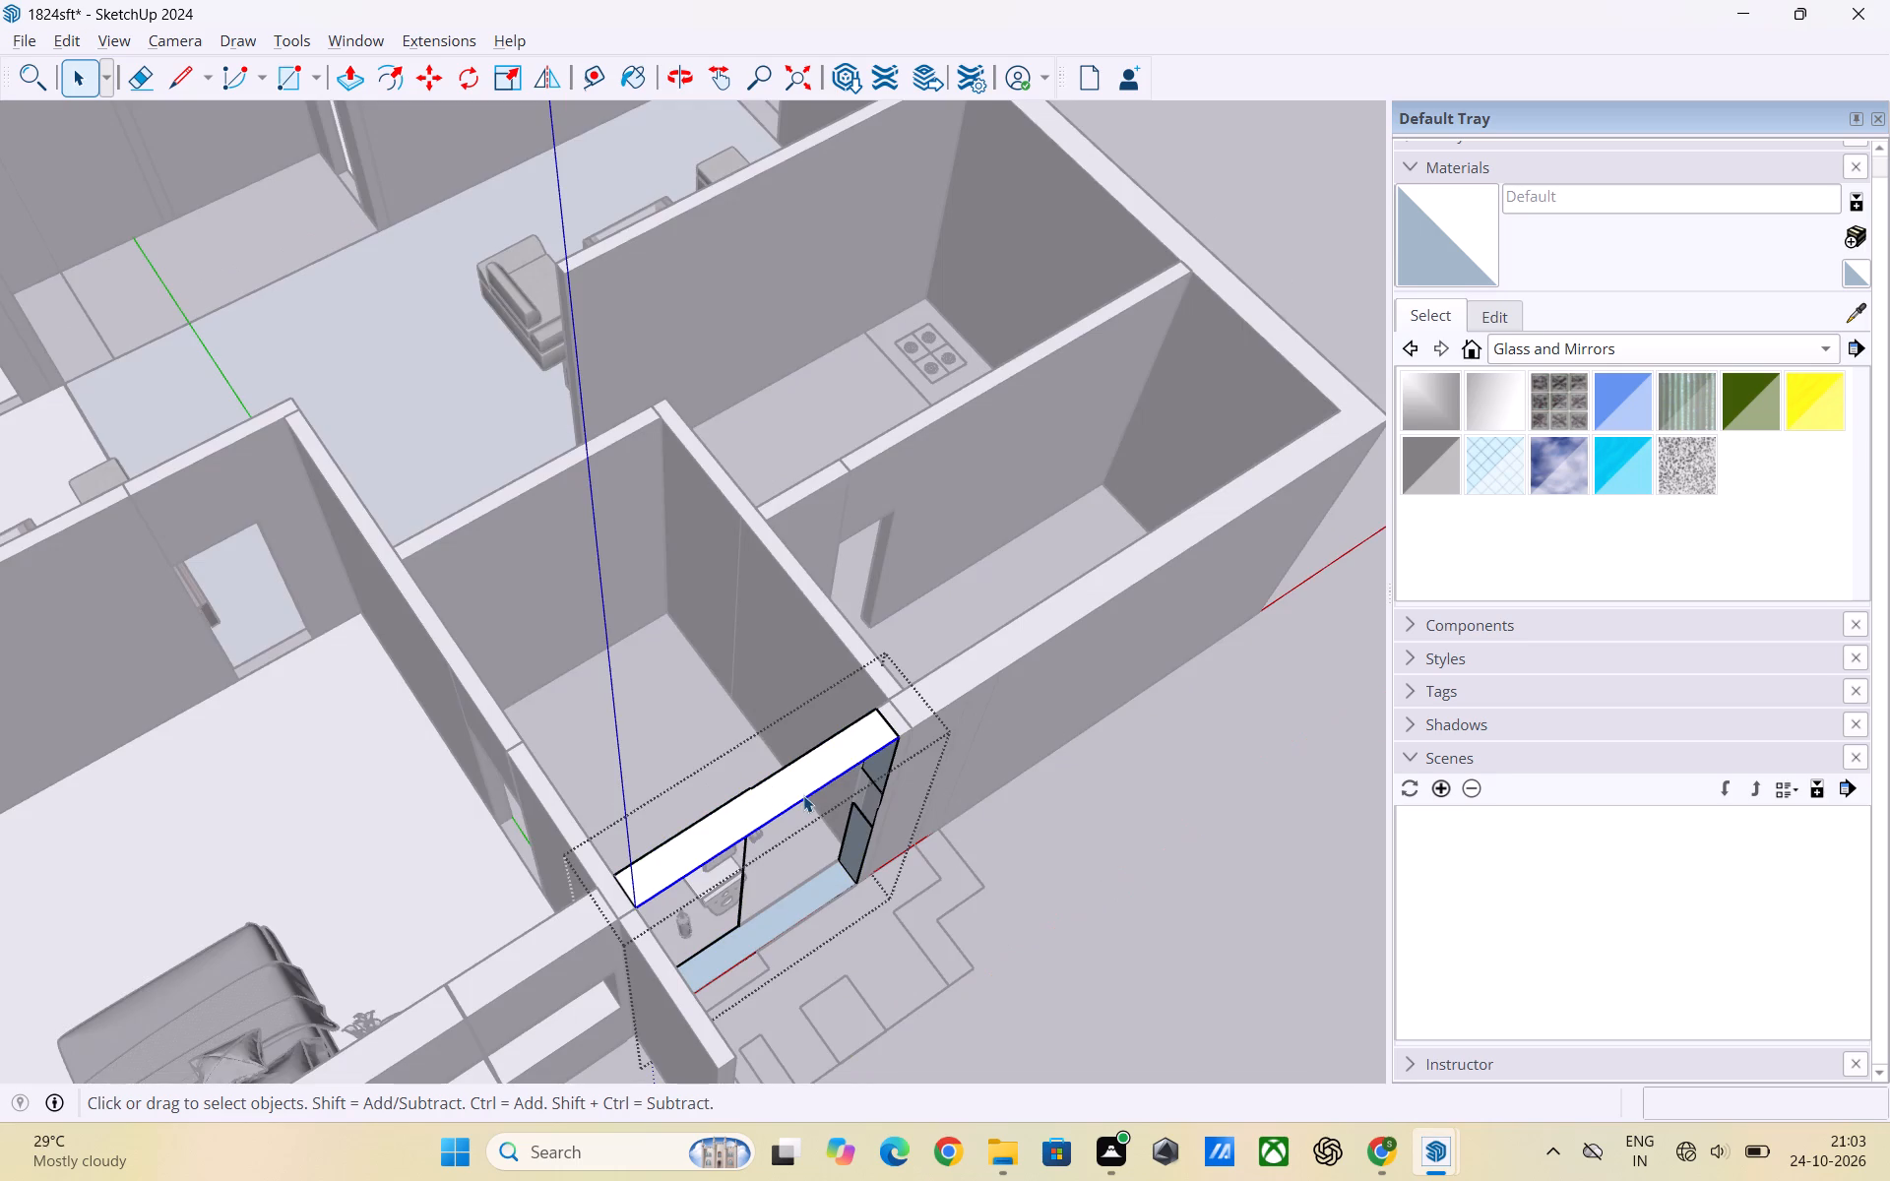
pyautogui.doubleClick(793, 781)
pyautogui.press('Delete')
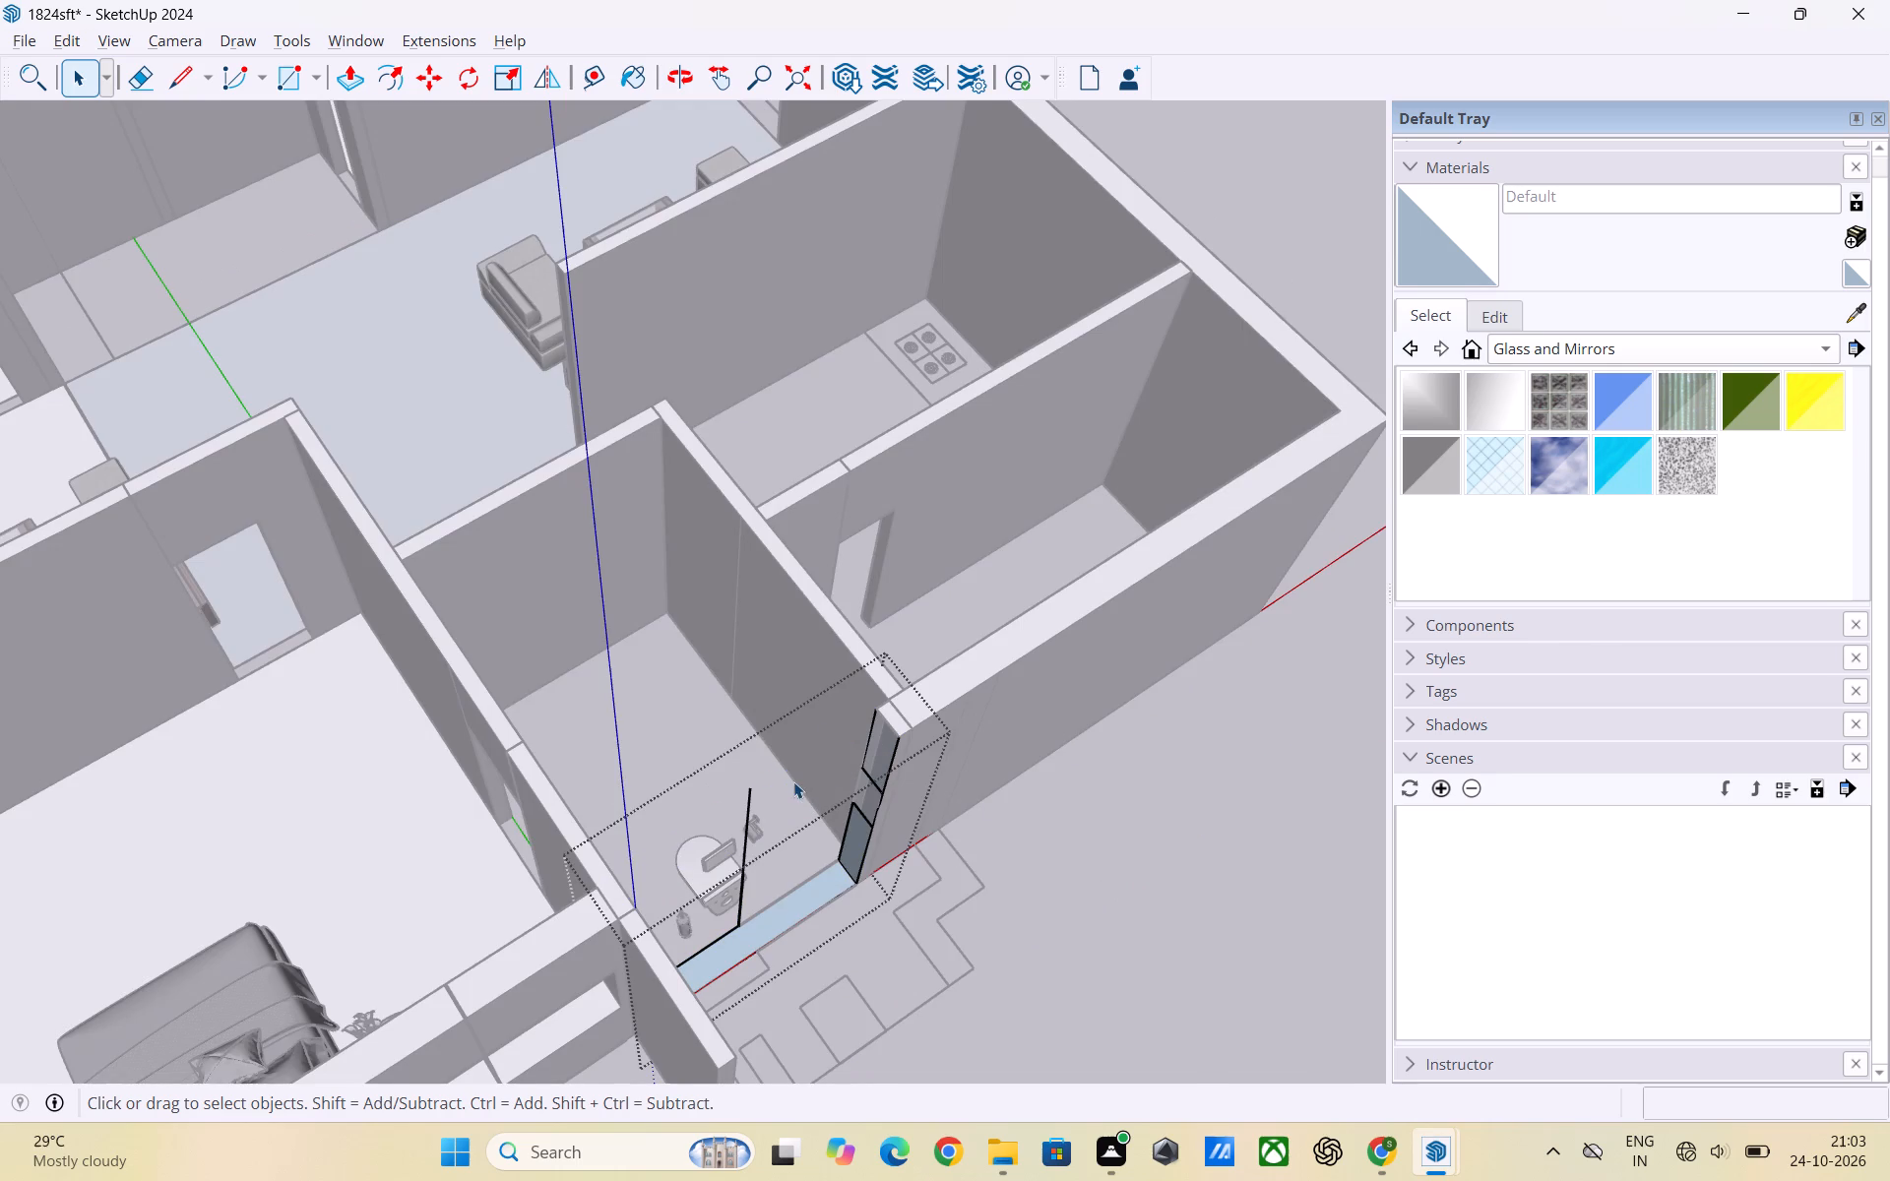
pyautogui.scroll(-3, 813, 745)
pyautogui.click(1247, 827)
# Delete the whole remaining outer wall group of the toilet, including its base strip and leftover edges.
pyautogui.scroll(3, 882, 781)
pyautogui.moveTo(772, 826); pyautogui.dragTo(844, 769, button='middle')
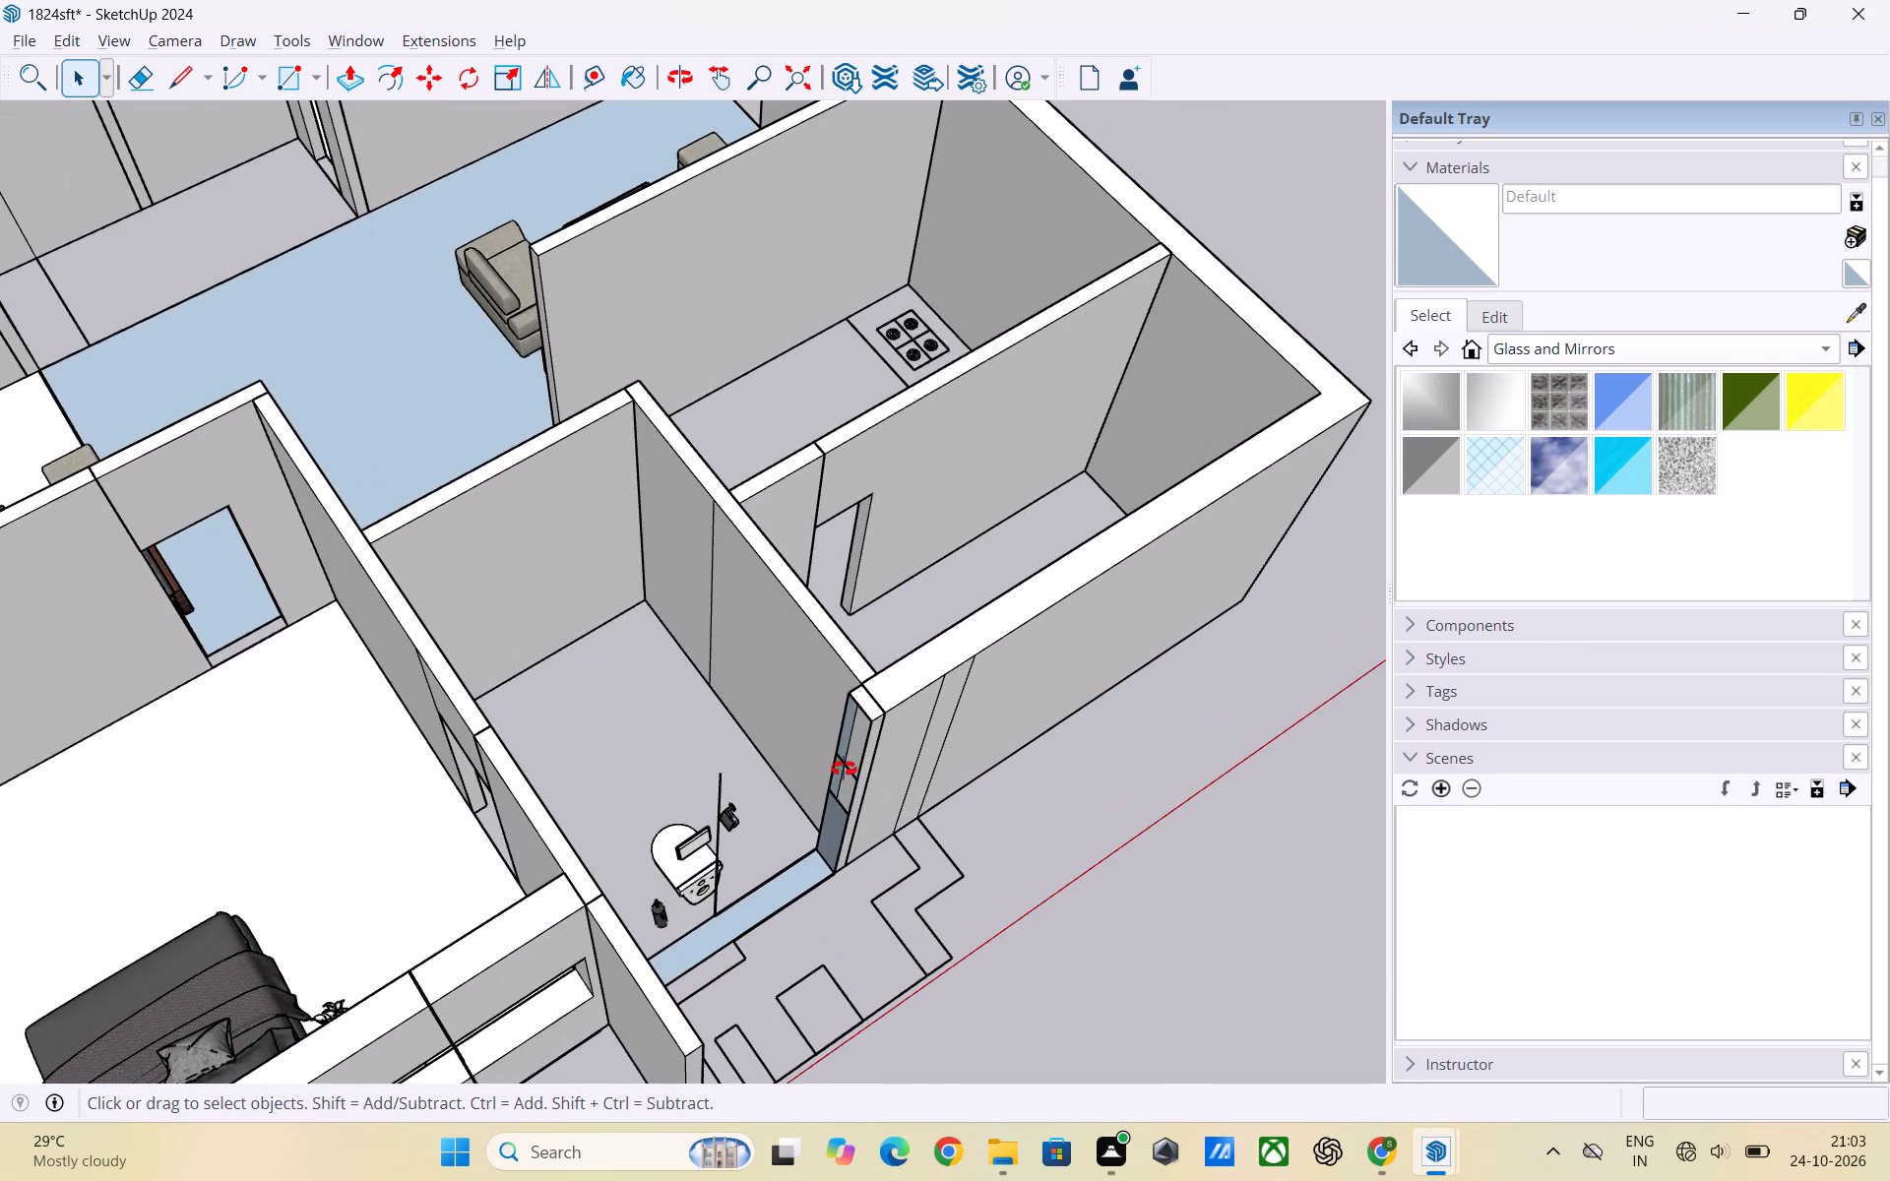
pyautogui.moveTo(844, 769); pyautogui.dragTo(859, 724, button='middle')
pyautogui.scroll(4, 863, 814)
pyautogui.moveTo(844, 821); pyautogui.dragTo(691, 860, button='middle')
pyautogui.click(589, 927)
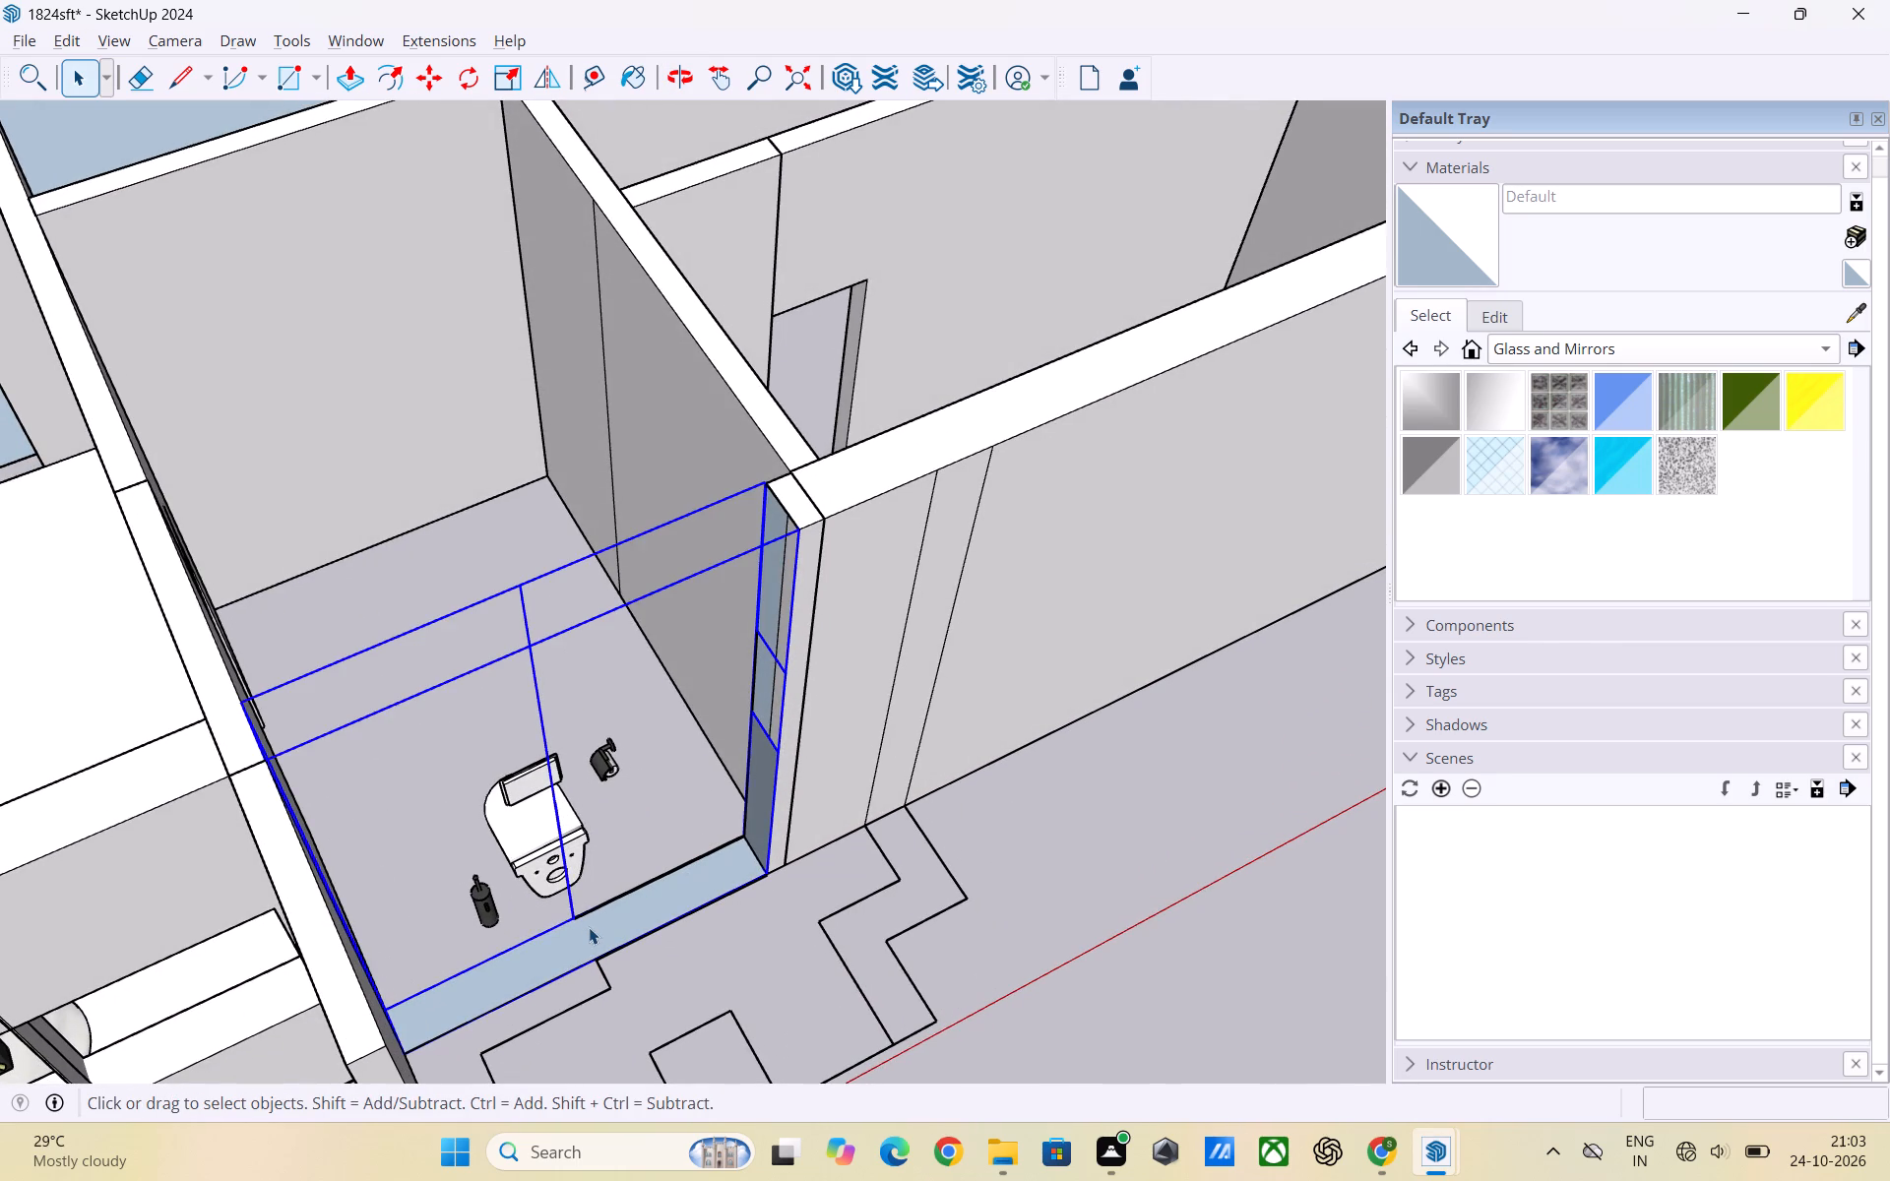
pyautogui.press('Delete')
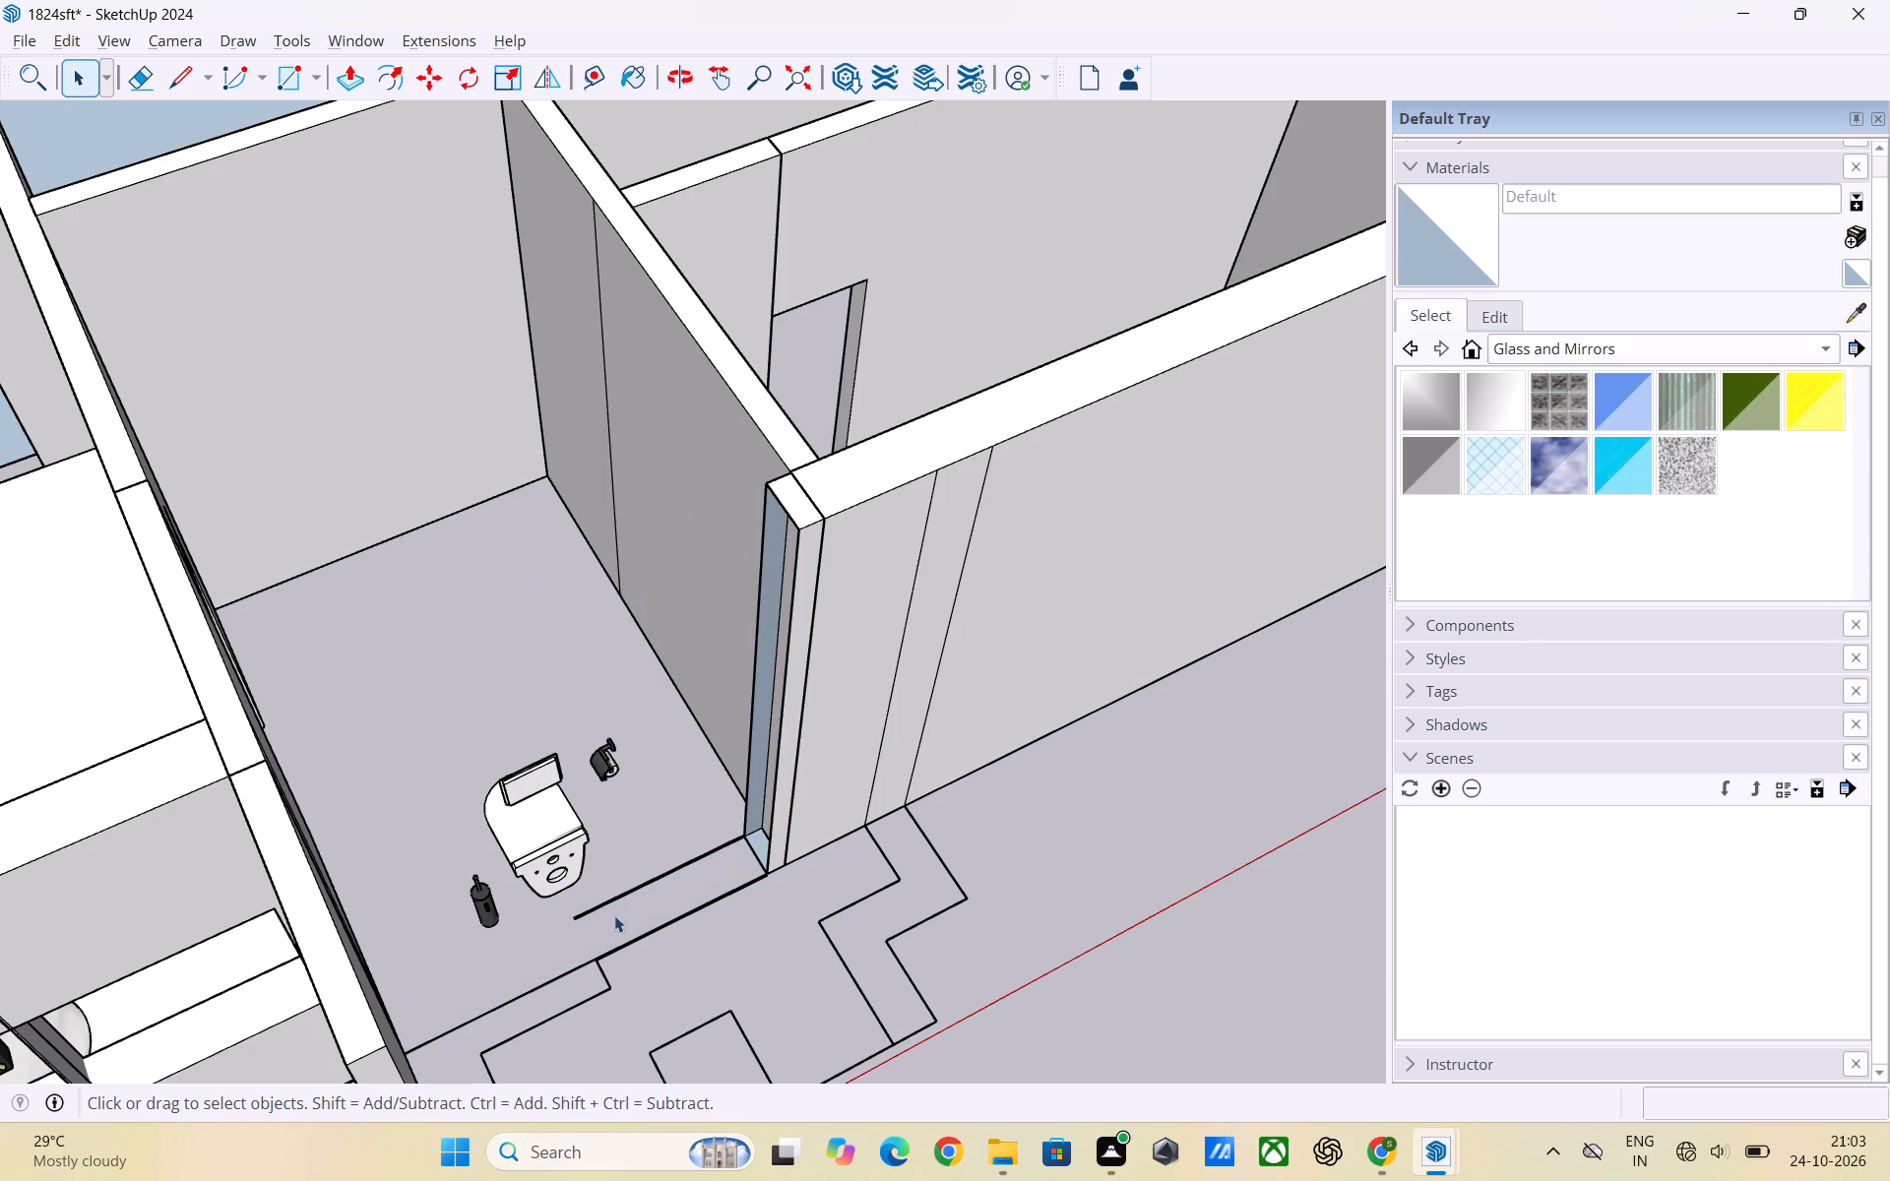
# Examine the opened side of the toilet and the lines left on the floor from above and several angles.
pyautogui.scroll(3, 689, 824)
pyautogui.scroll(-7, 492, 818)
pyautogui.moveTo(474, 835); pyautogui.dragTo(823, 977, button='middle')
pyautogui.scroll(-1, 651, 842)
pyautogui.scroll(2, 600, 778)
pyautogui.scroll(-2, 575, 706)
pyautogui.scroll(-1, 801, 805)
pyautogui.moveTo(801, 805); pyautogui.dragTo(1041, 707, button='middle')
pyautogui.scroll(3, 962, 750)
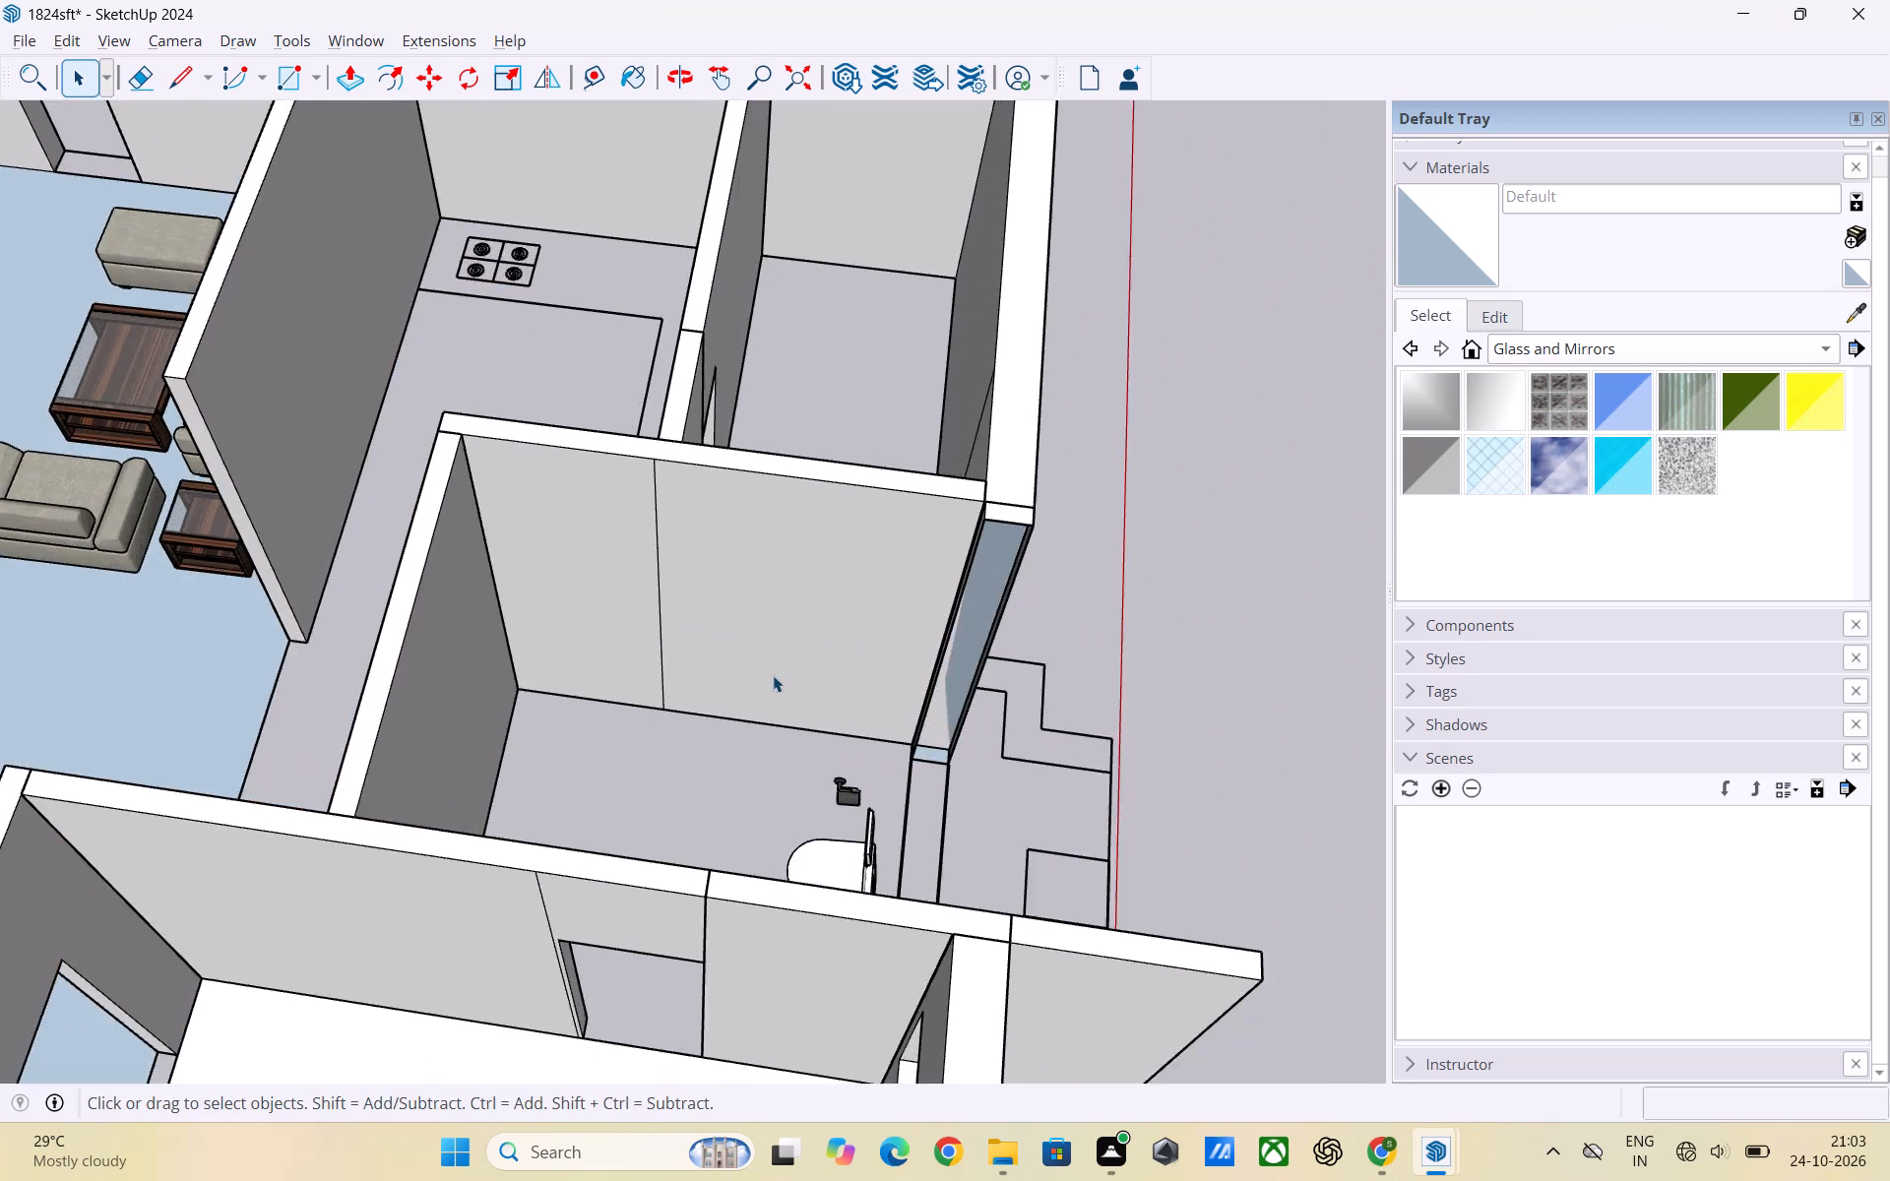
pyautogui.scroll(-6, 764, 666)
pyautogui.moveTo(826, 704); pyautogui.dragTo(855, 909, button='middle')
pyautogui.scroll(6, 906, 861)
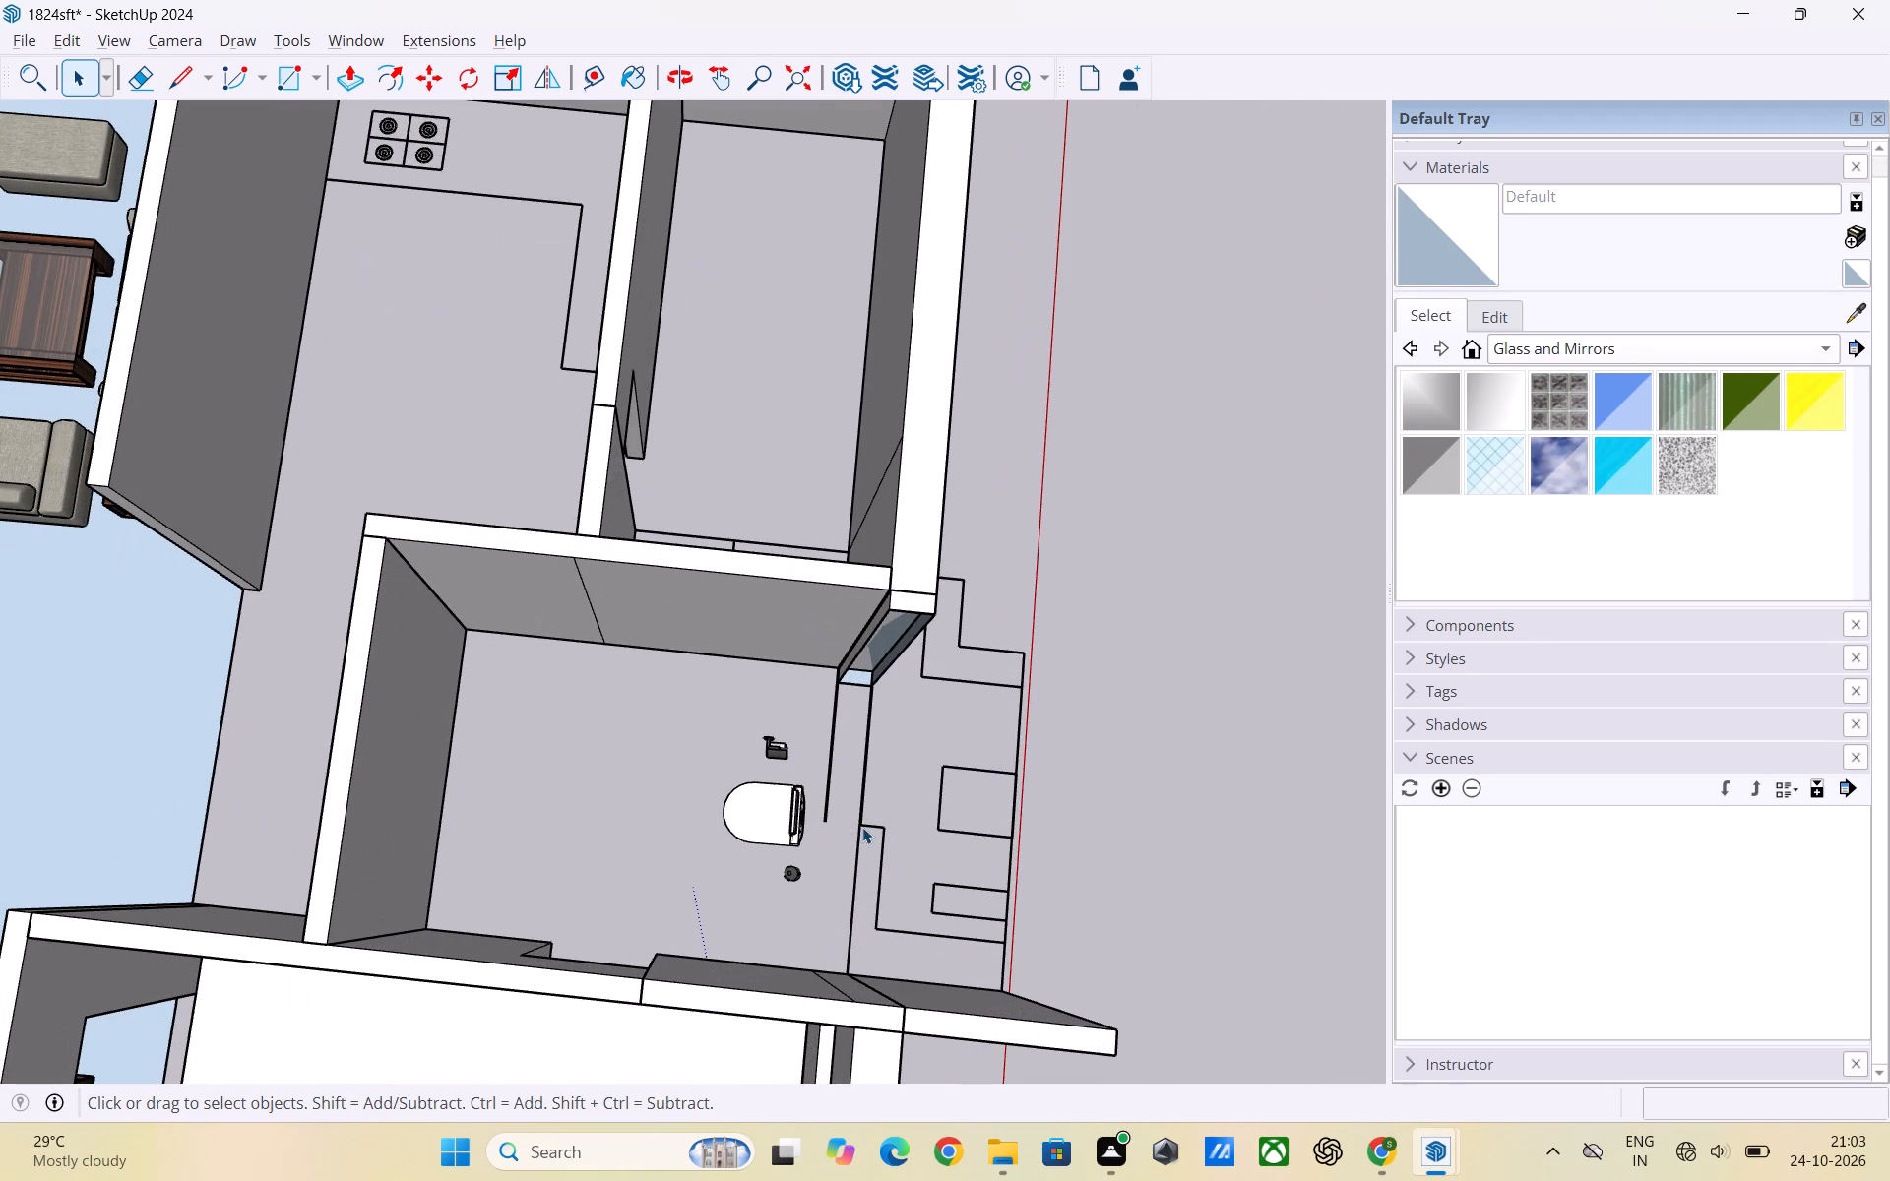
# Draw a floor rectangle about 6' 1" by 8 3/4" across the toilet's open side, along the removed wall's footprint.
pyautogui.press('r')
pyautogui.scroll(3, 844, 777)
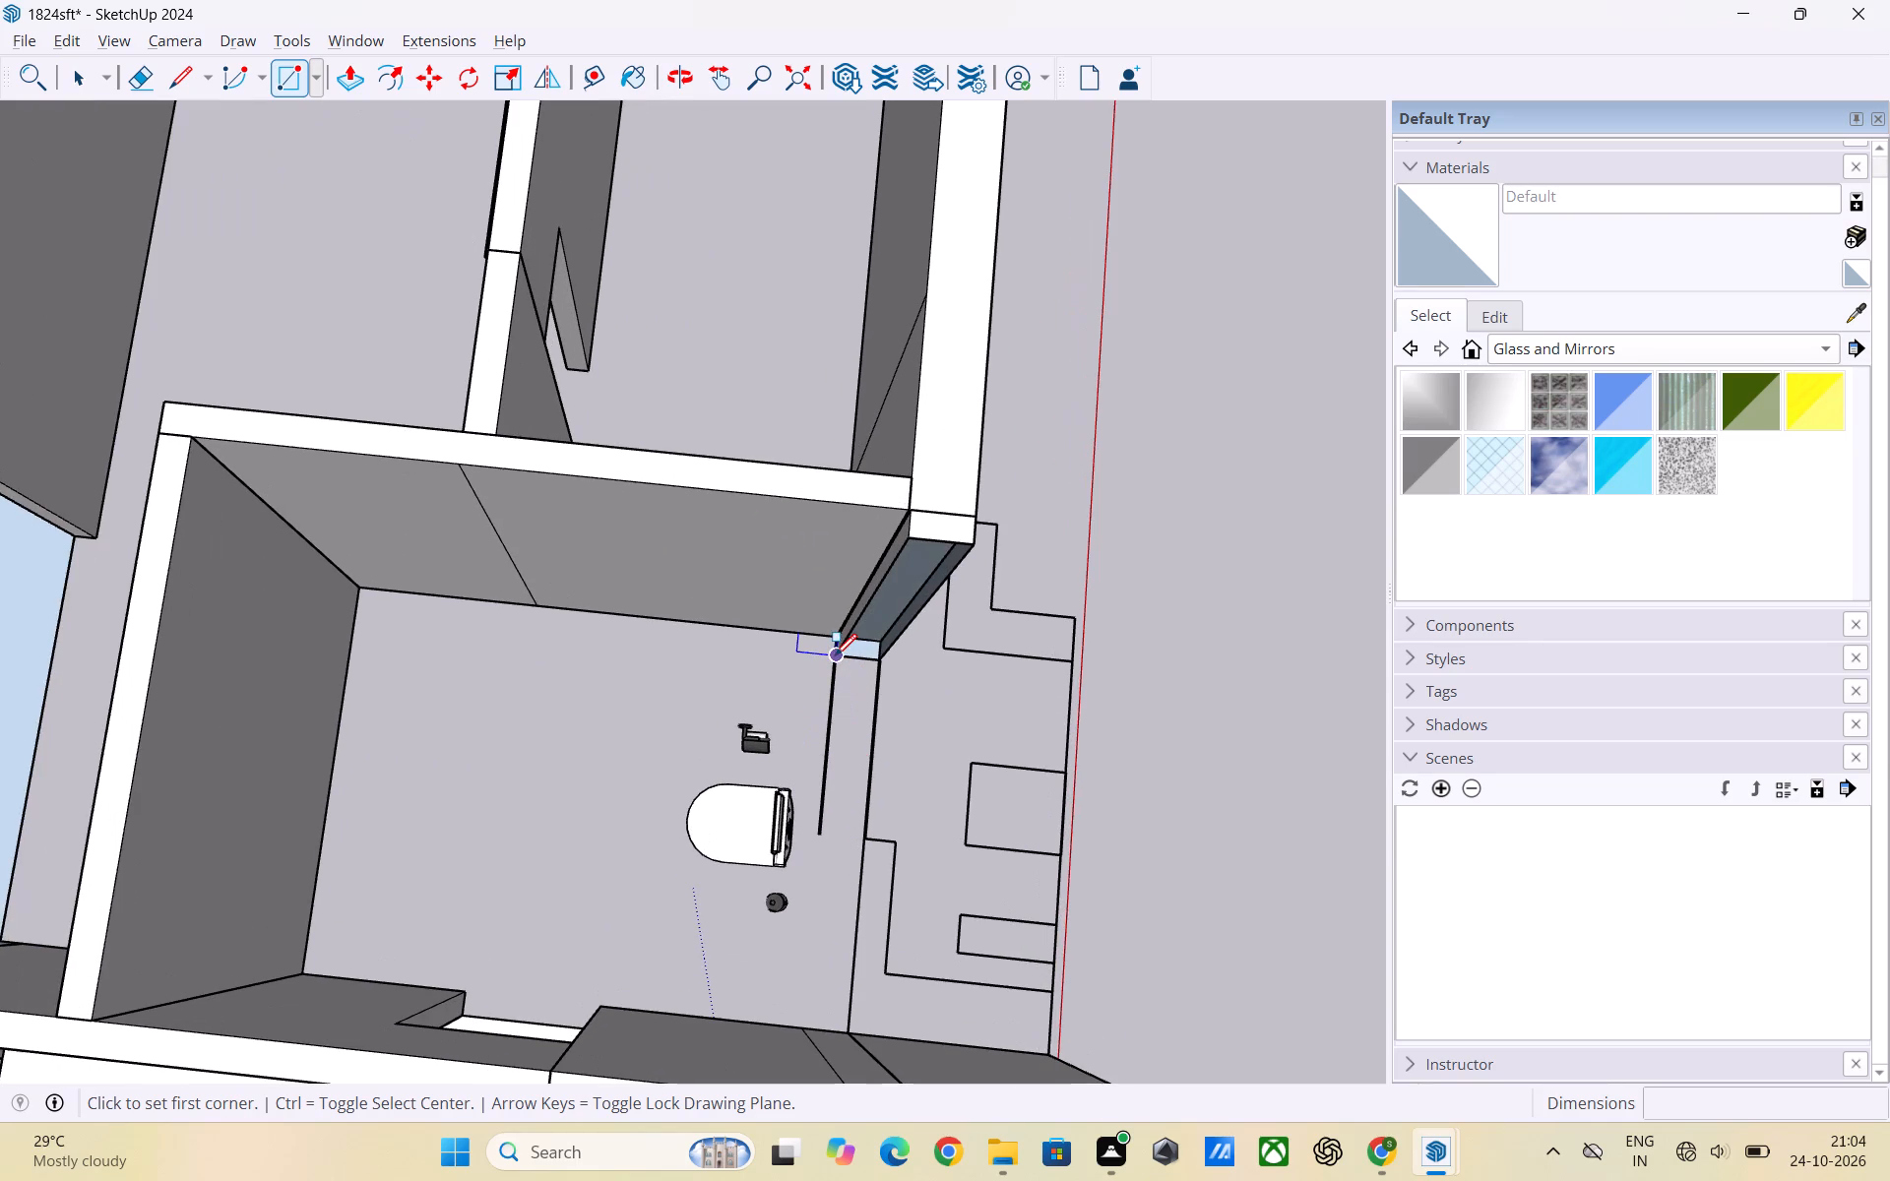
pyautogui.click(835, 655)
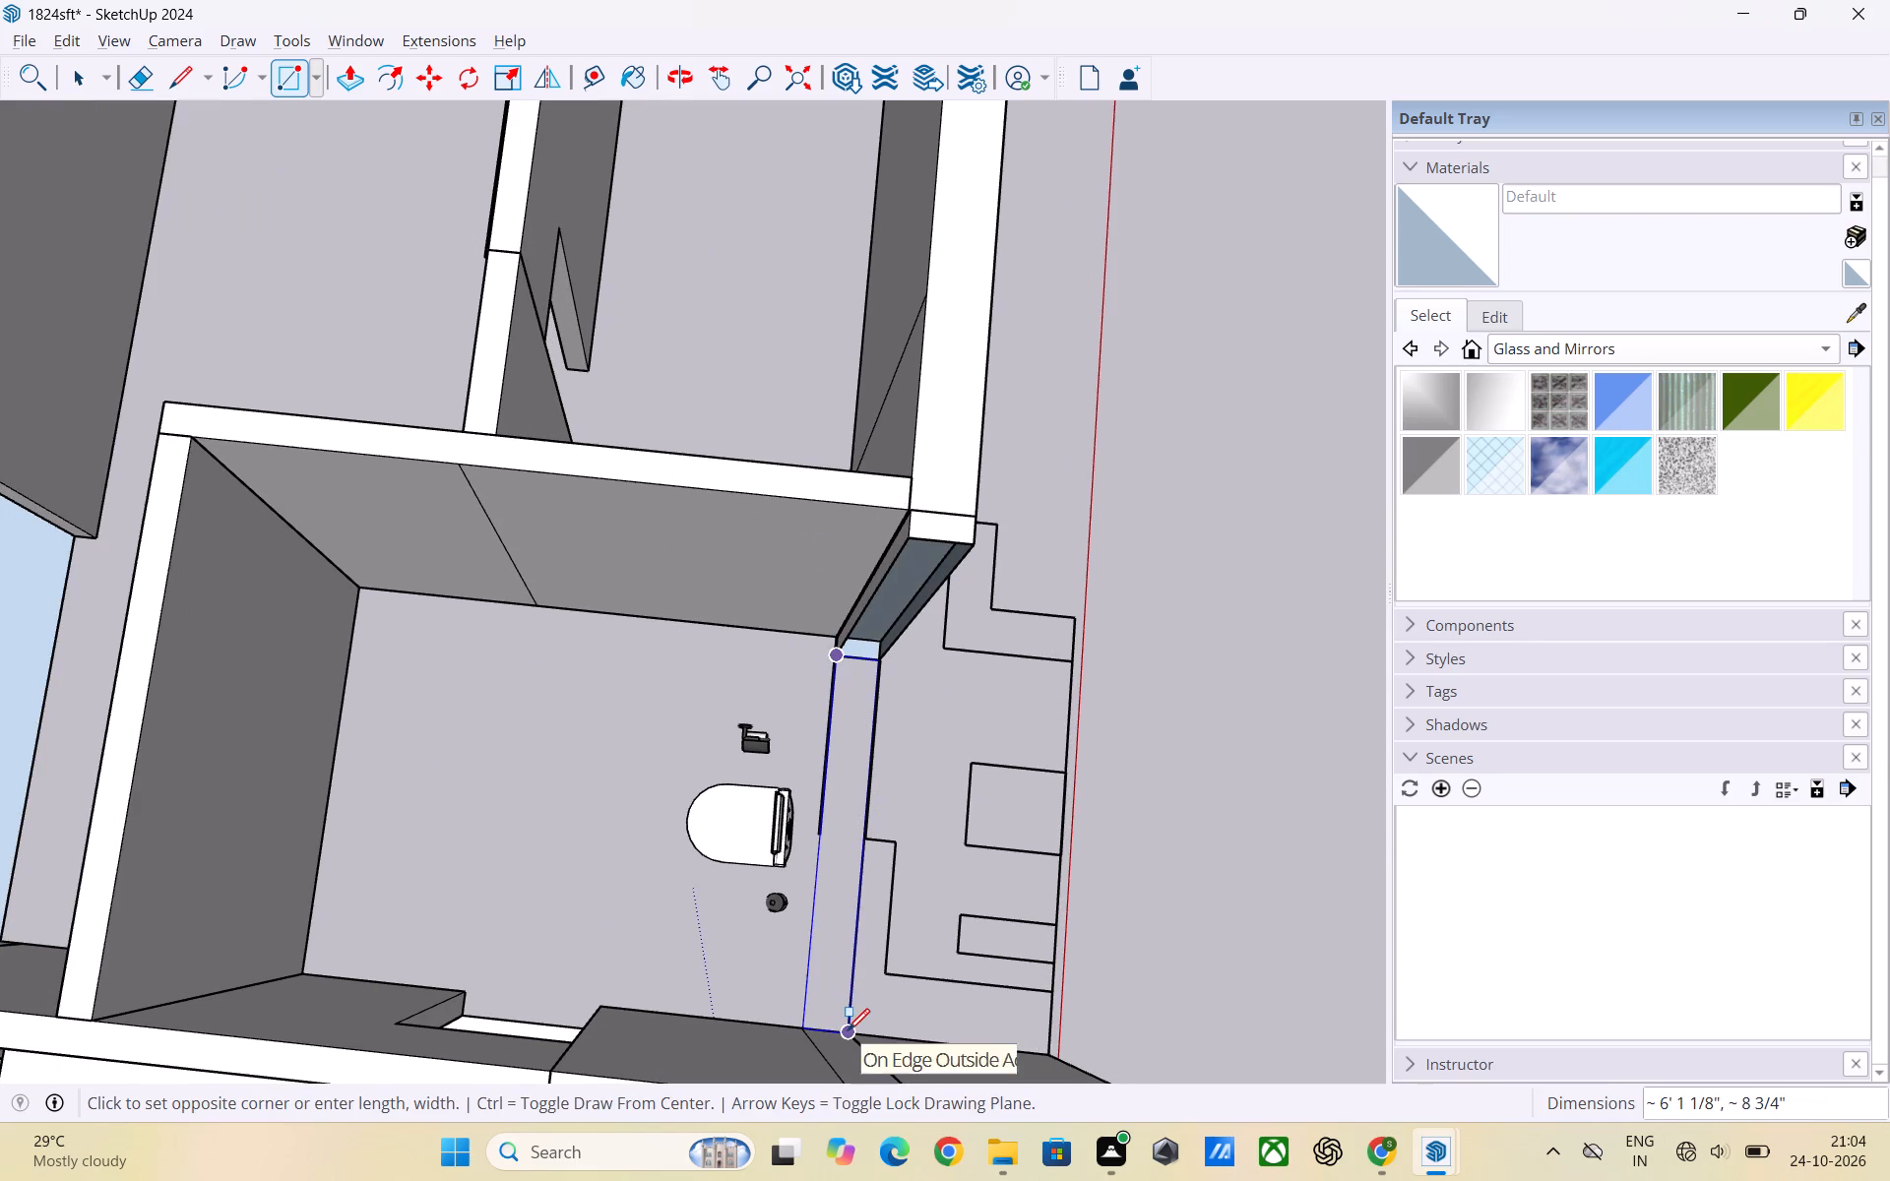
pyautogui.click(848, 1030)
pyautogui.press('space')
# Delete the floor face outside the toilet opening that surrounds the stepped and rectangular outlines.
pyautogui.click(911, 793)
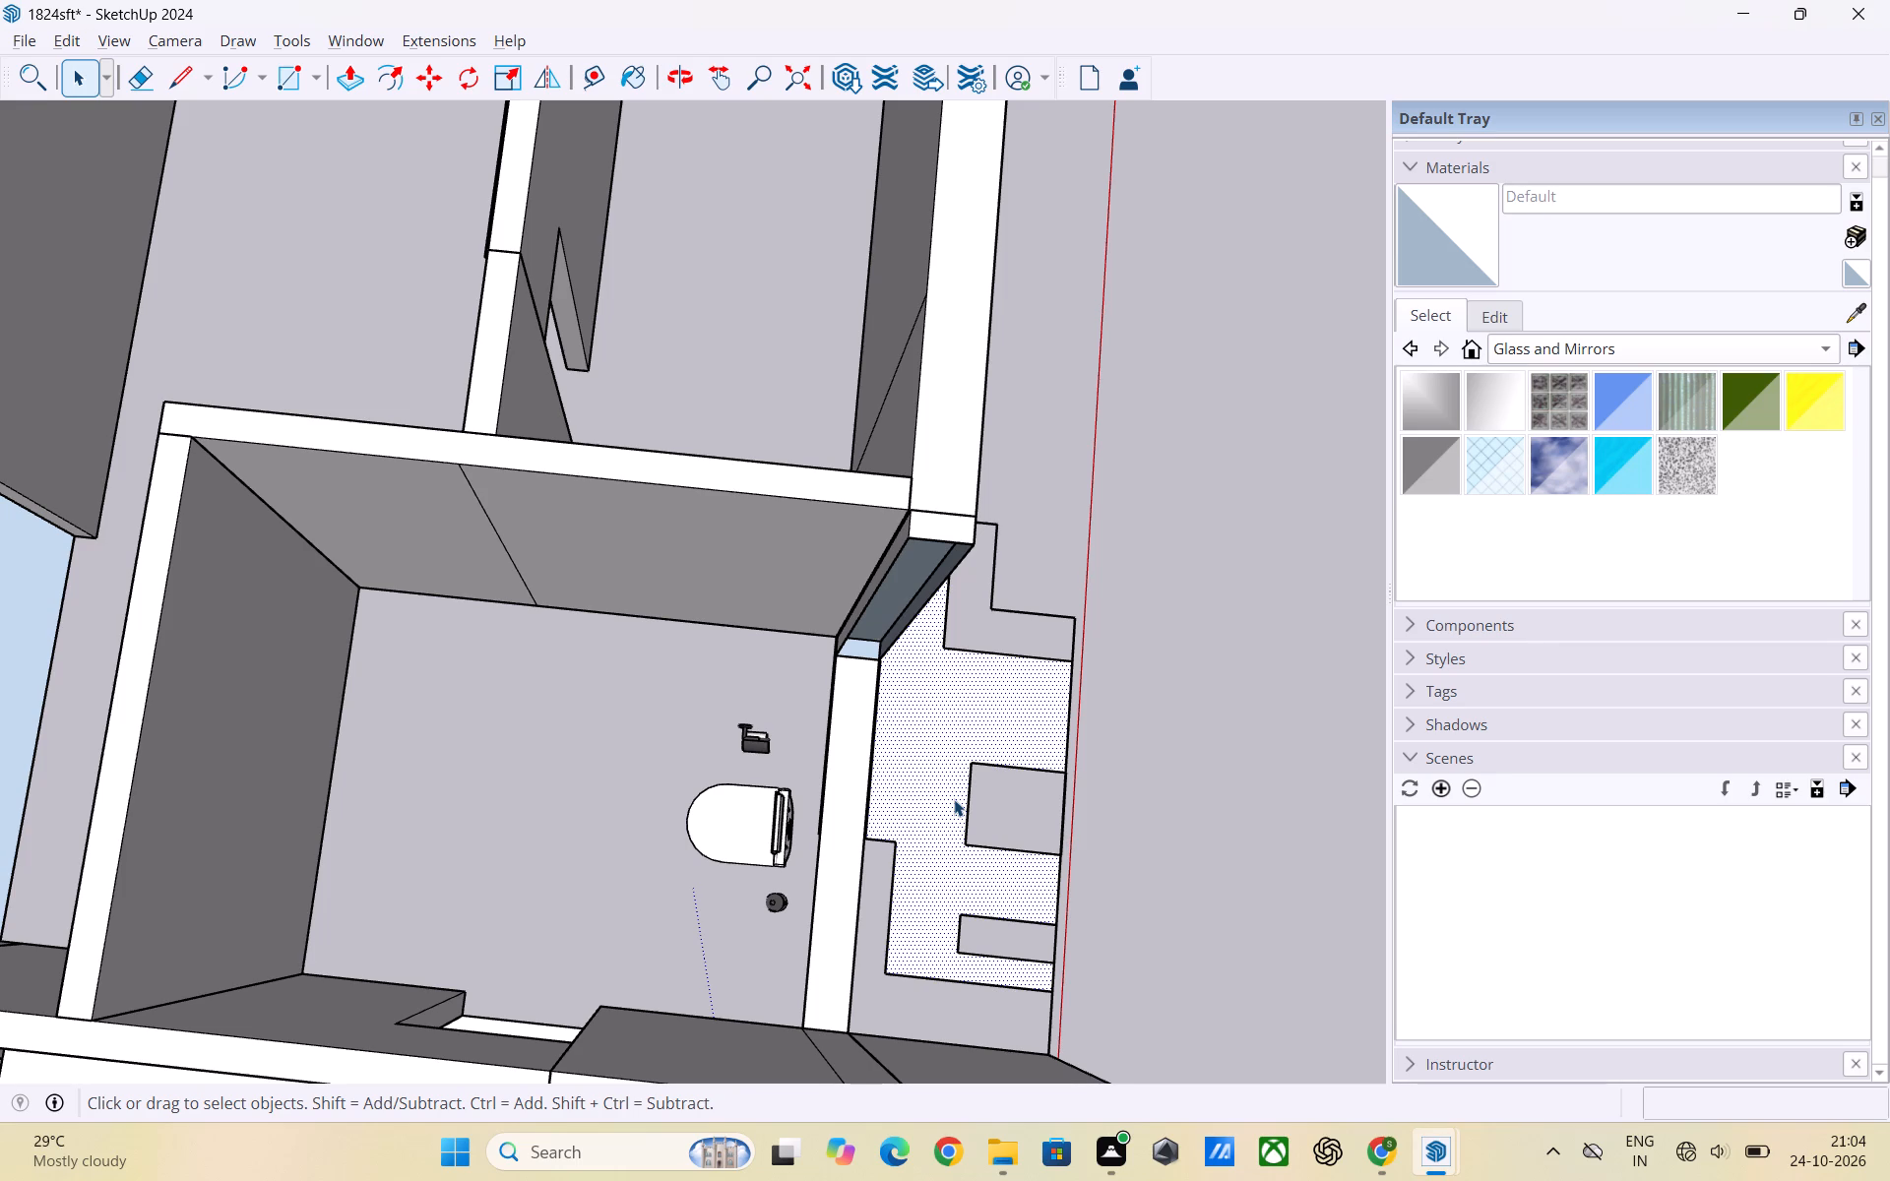
pyautogui.press('Delete')
# Examine the new floor strip and the recessed end of the adjoining outer wall from above and from outside.
pyautogui.scroll(-4, 926, 800)
pyautogui.scroll(1, 926, 800)
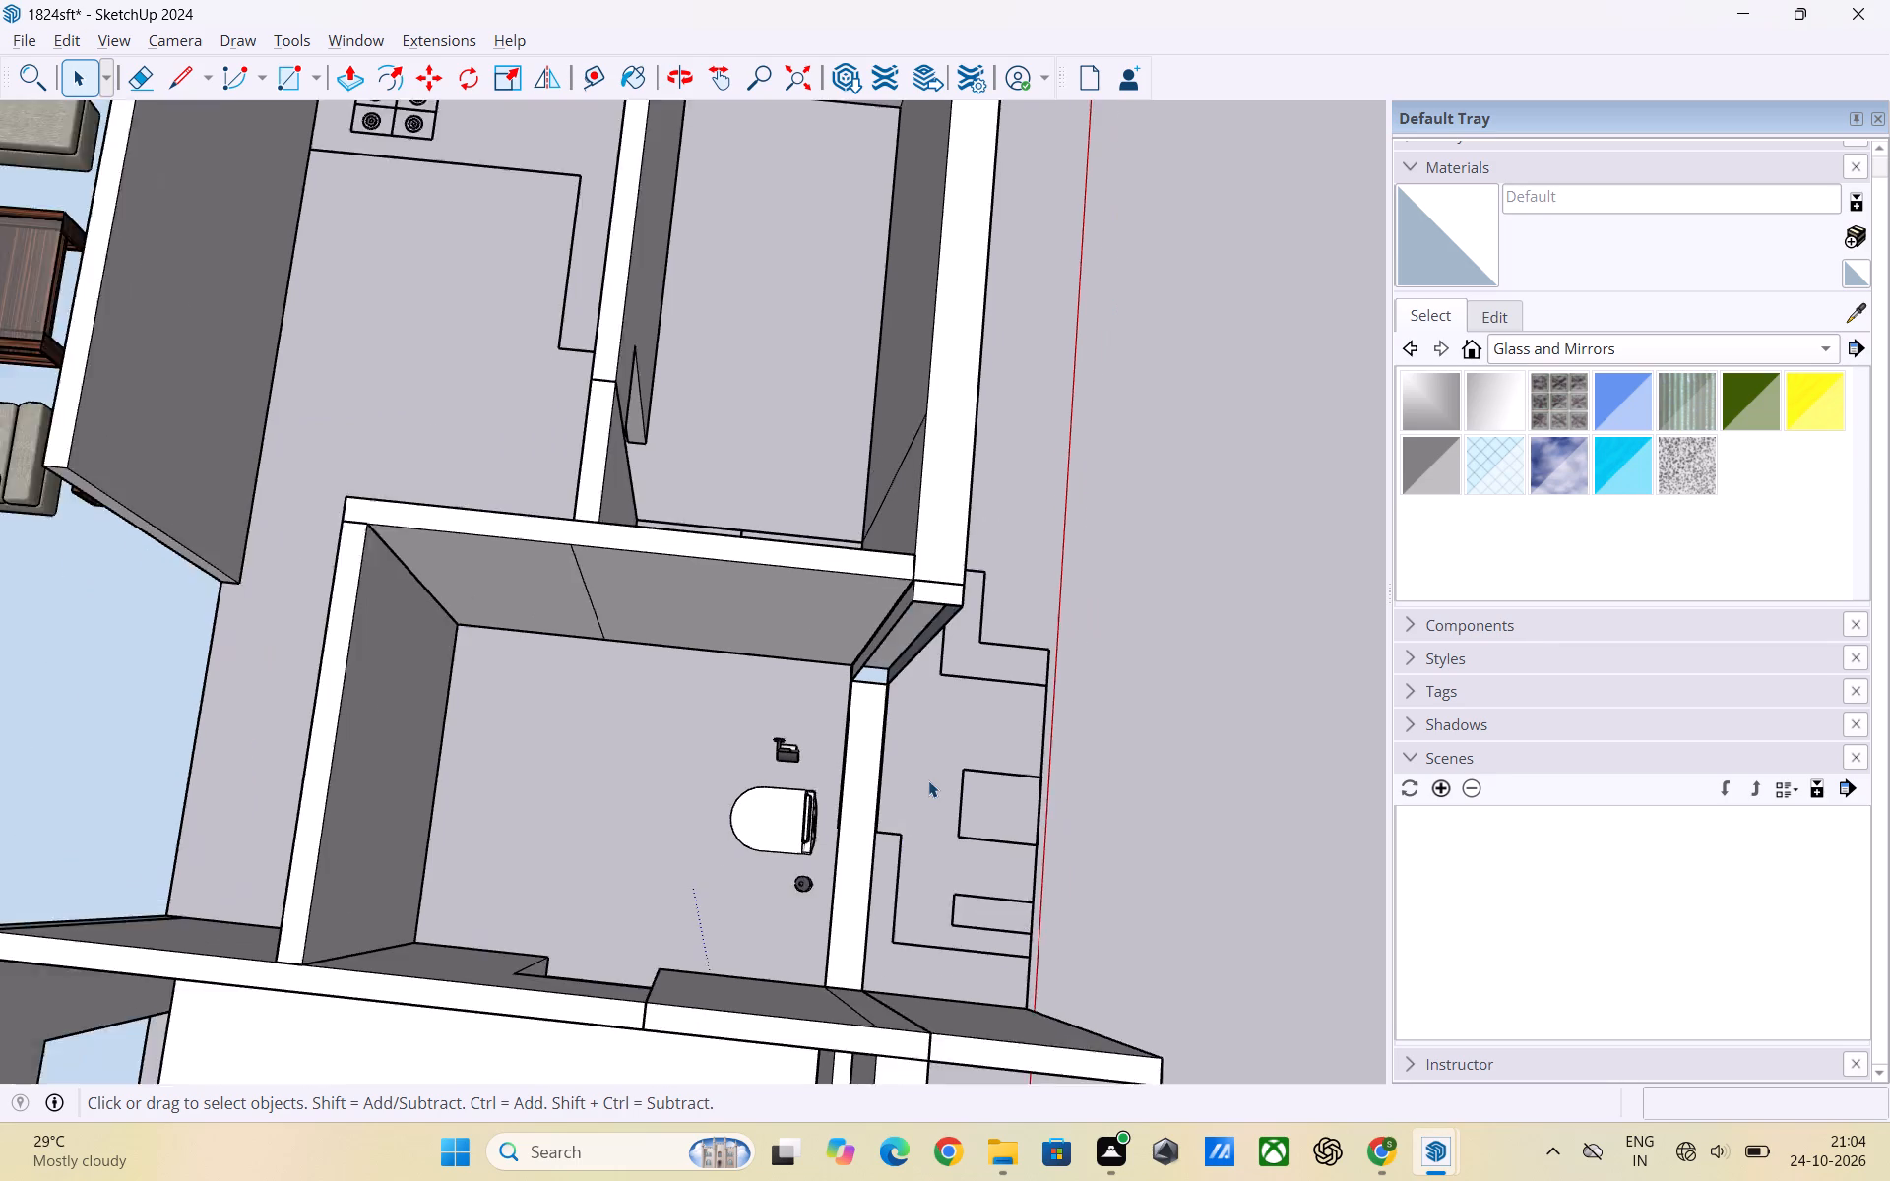
pyautogui.scroll(-5, 928, 774)
pyautogui.moveTo(915, 776); pyautogui.dragTo(829, 659, button='middle')
pyautogui.scroll(7, 854, 700)
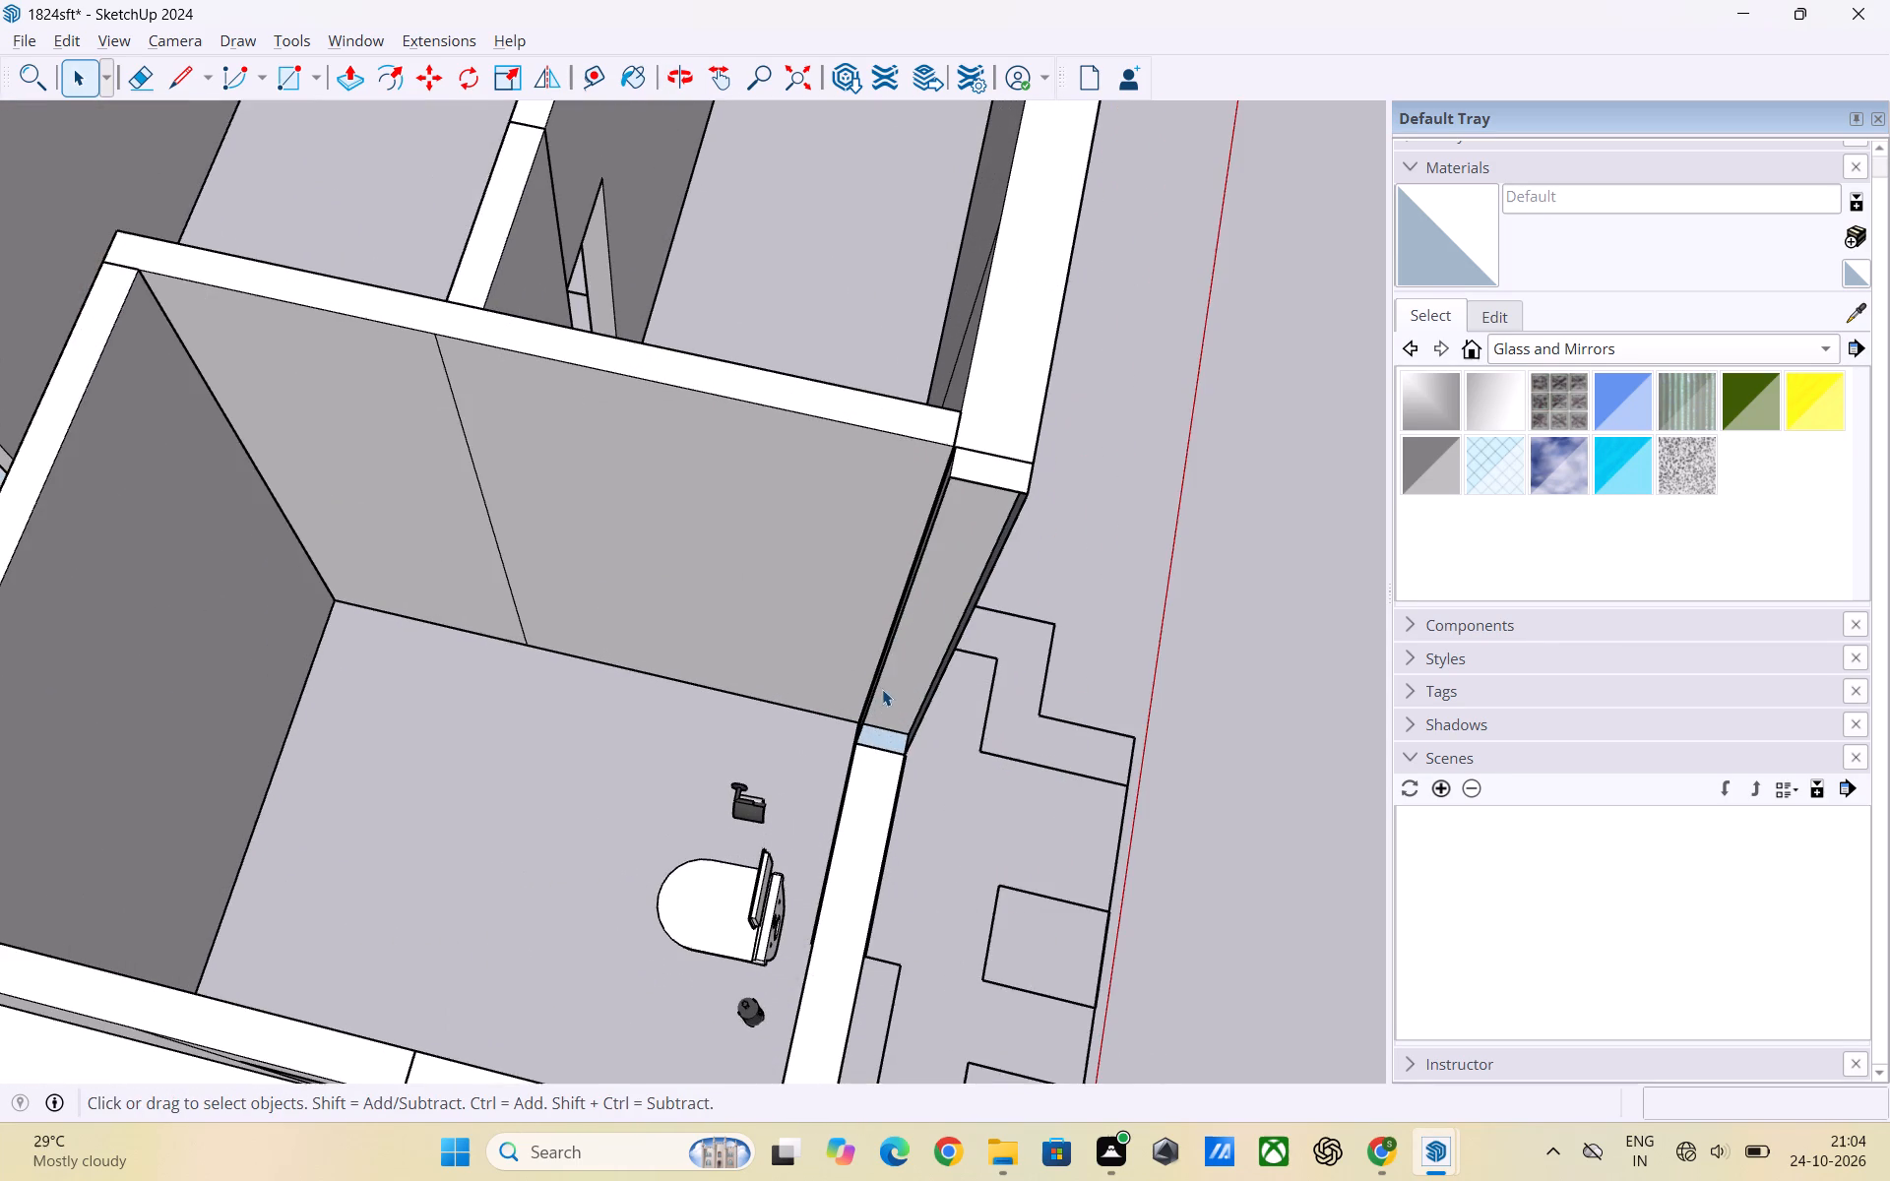
pyautogui.scroll(-9, 893, 676)
pyautogui.moveTo(699, 818); pyautogui.dragTo(352, 720, button='middle')
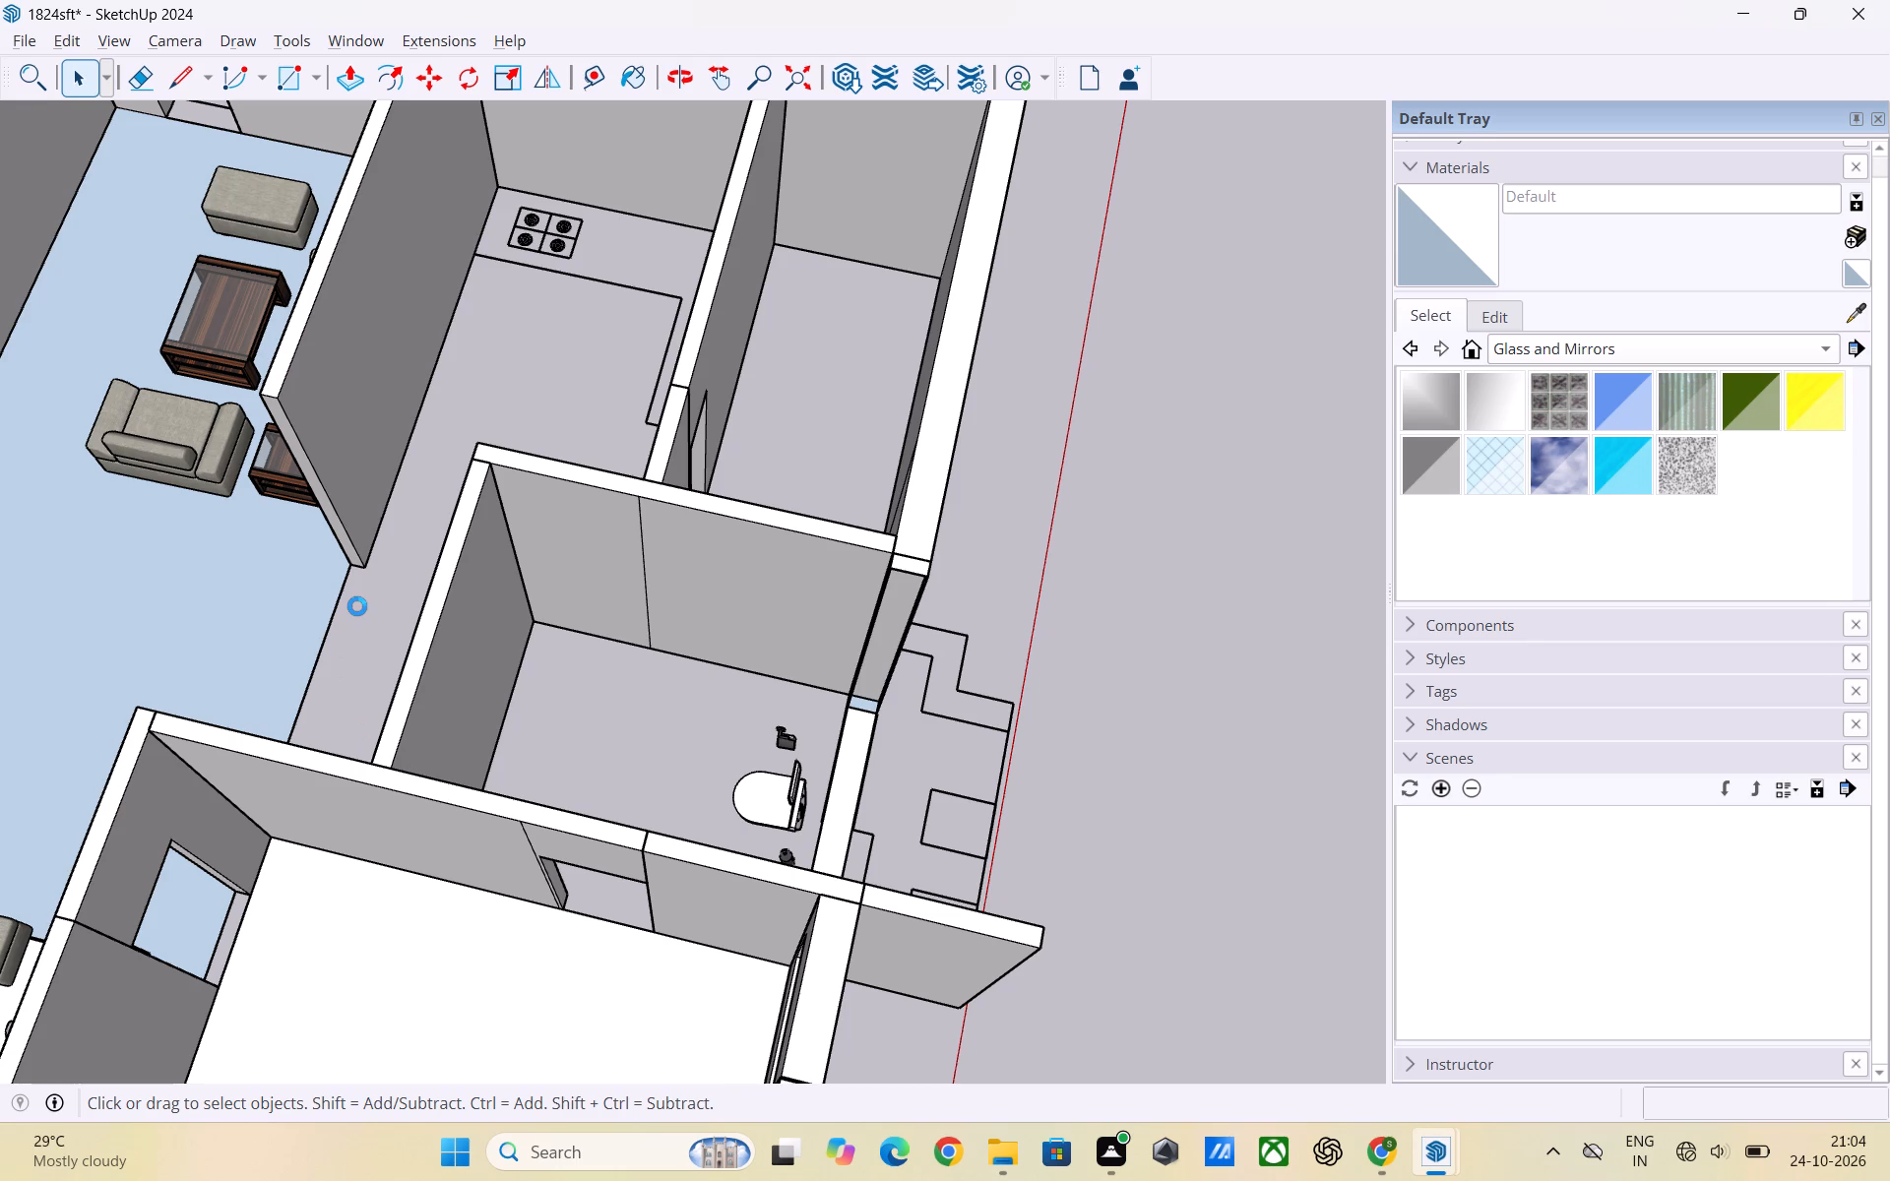
pyautogui.scroll(-7, 1435, 550)
pyautogui.moveTo(1013, 735); pyautogui.dragTo(471, 665, button='middle')
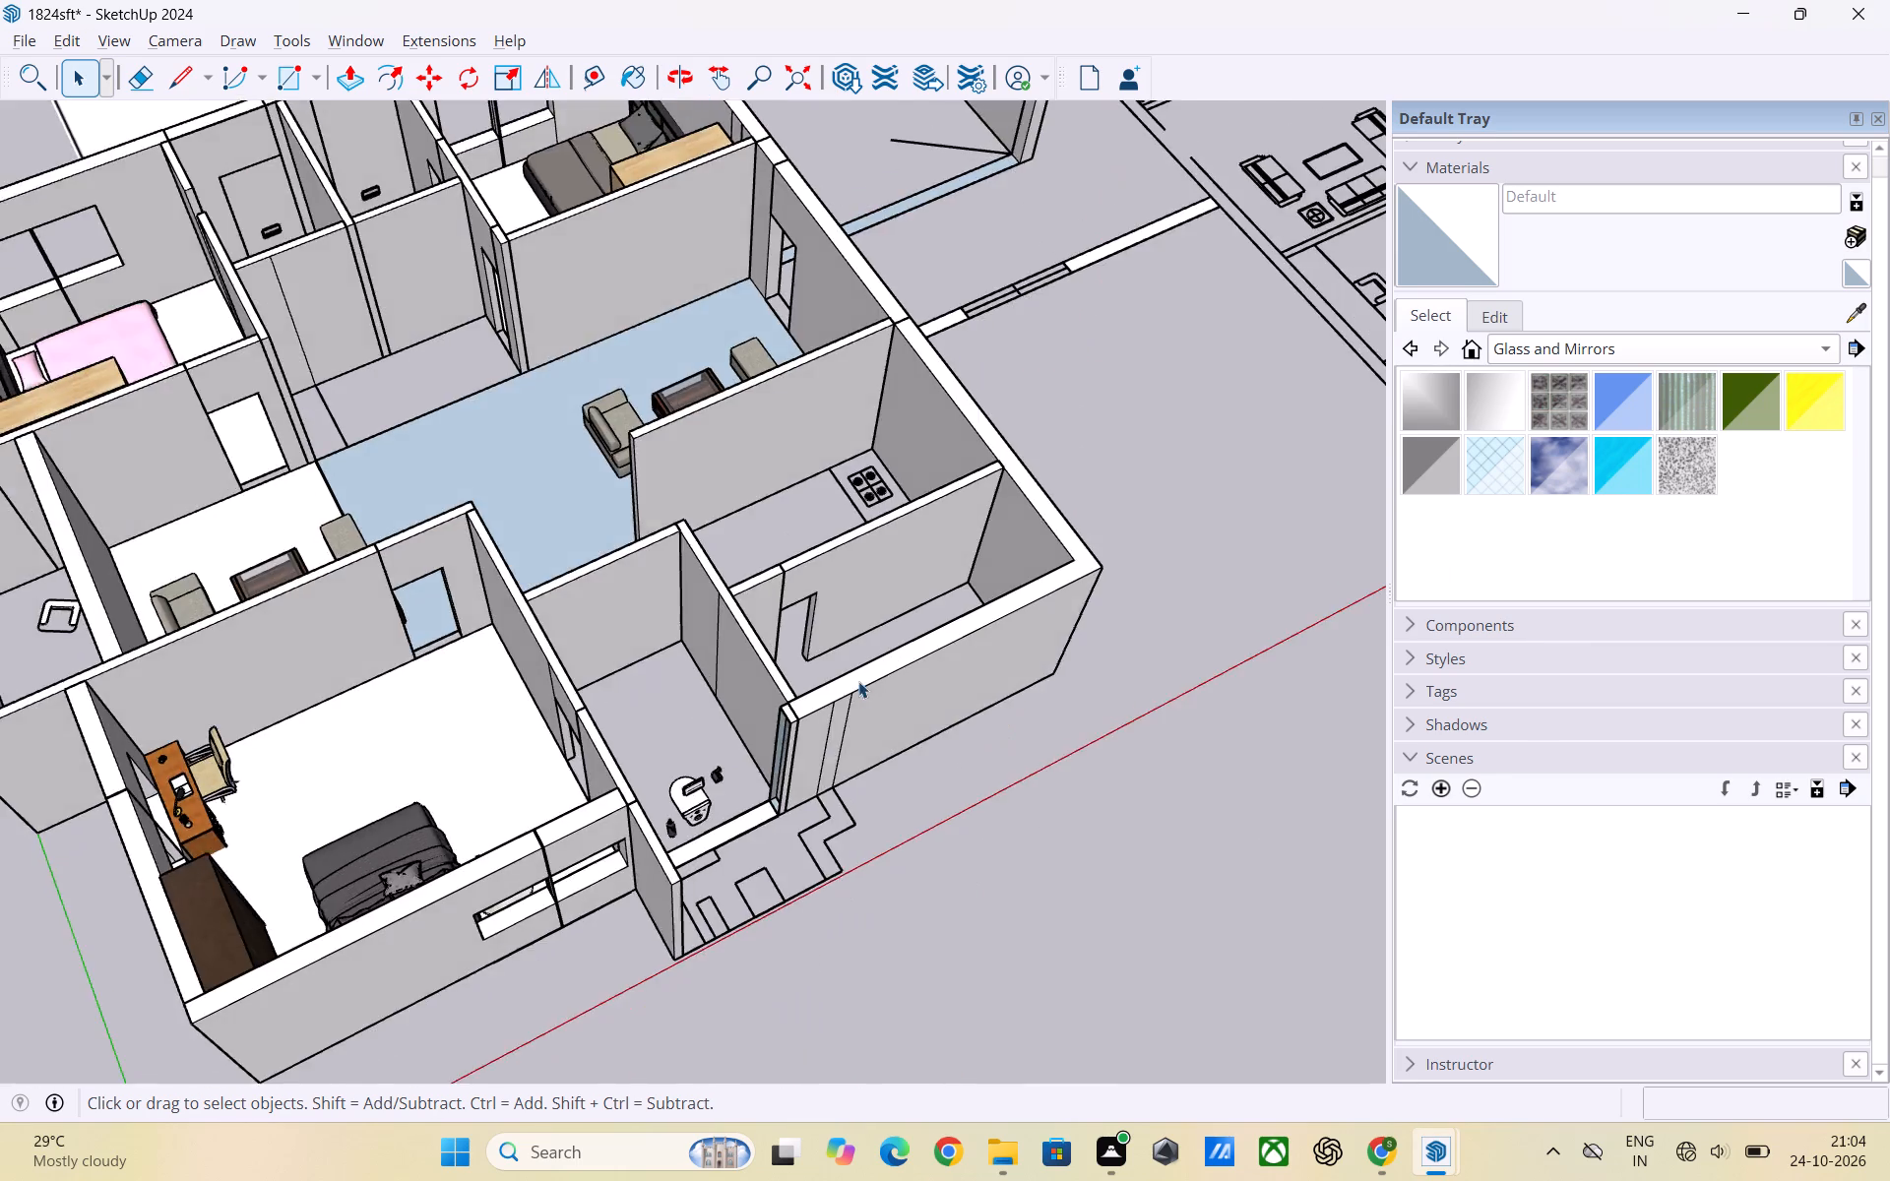
pyautogui.scroll(3, 860, 689)
pyautogui.scroll(-9, 1041, 637)
pyautogui.moveTo(881, 679); pyautogui.dragTo(880, 809, button='middle')
pyautogui.scroll(4, 896, 799)
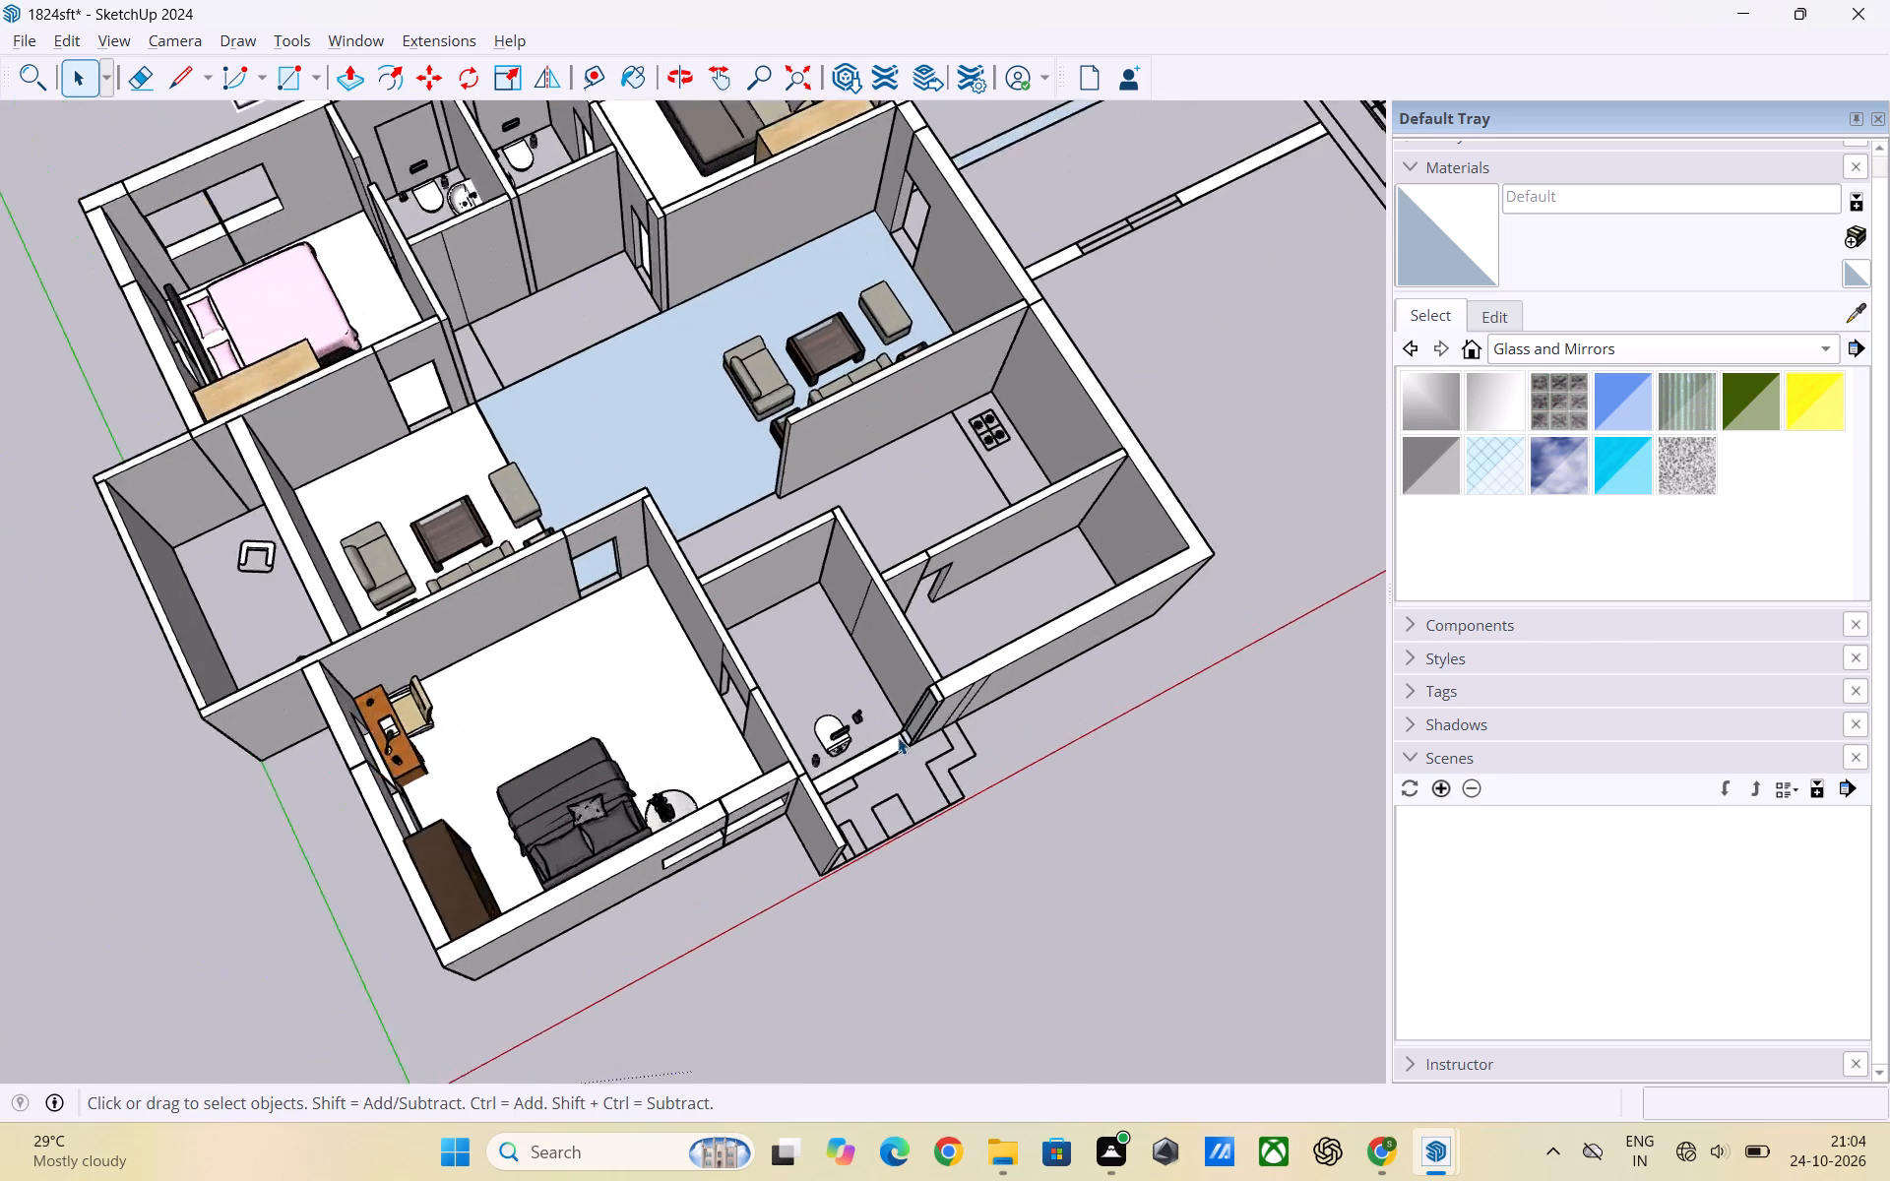
pyautogui.scroll(8, 898, 737)
pyautogui.moveTo(884, 772); pyautogui.dragTo(754, 757, button='middle')
pyautogui.scroll(3, 724, 792)
pyautogui.scroll(-5, 728, 743)
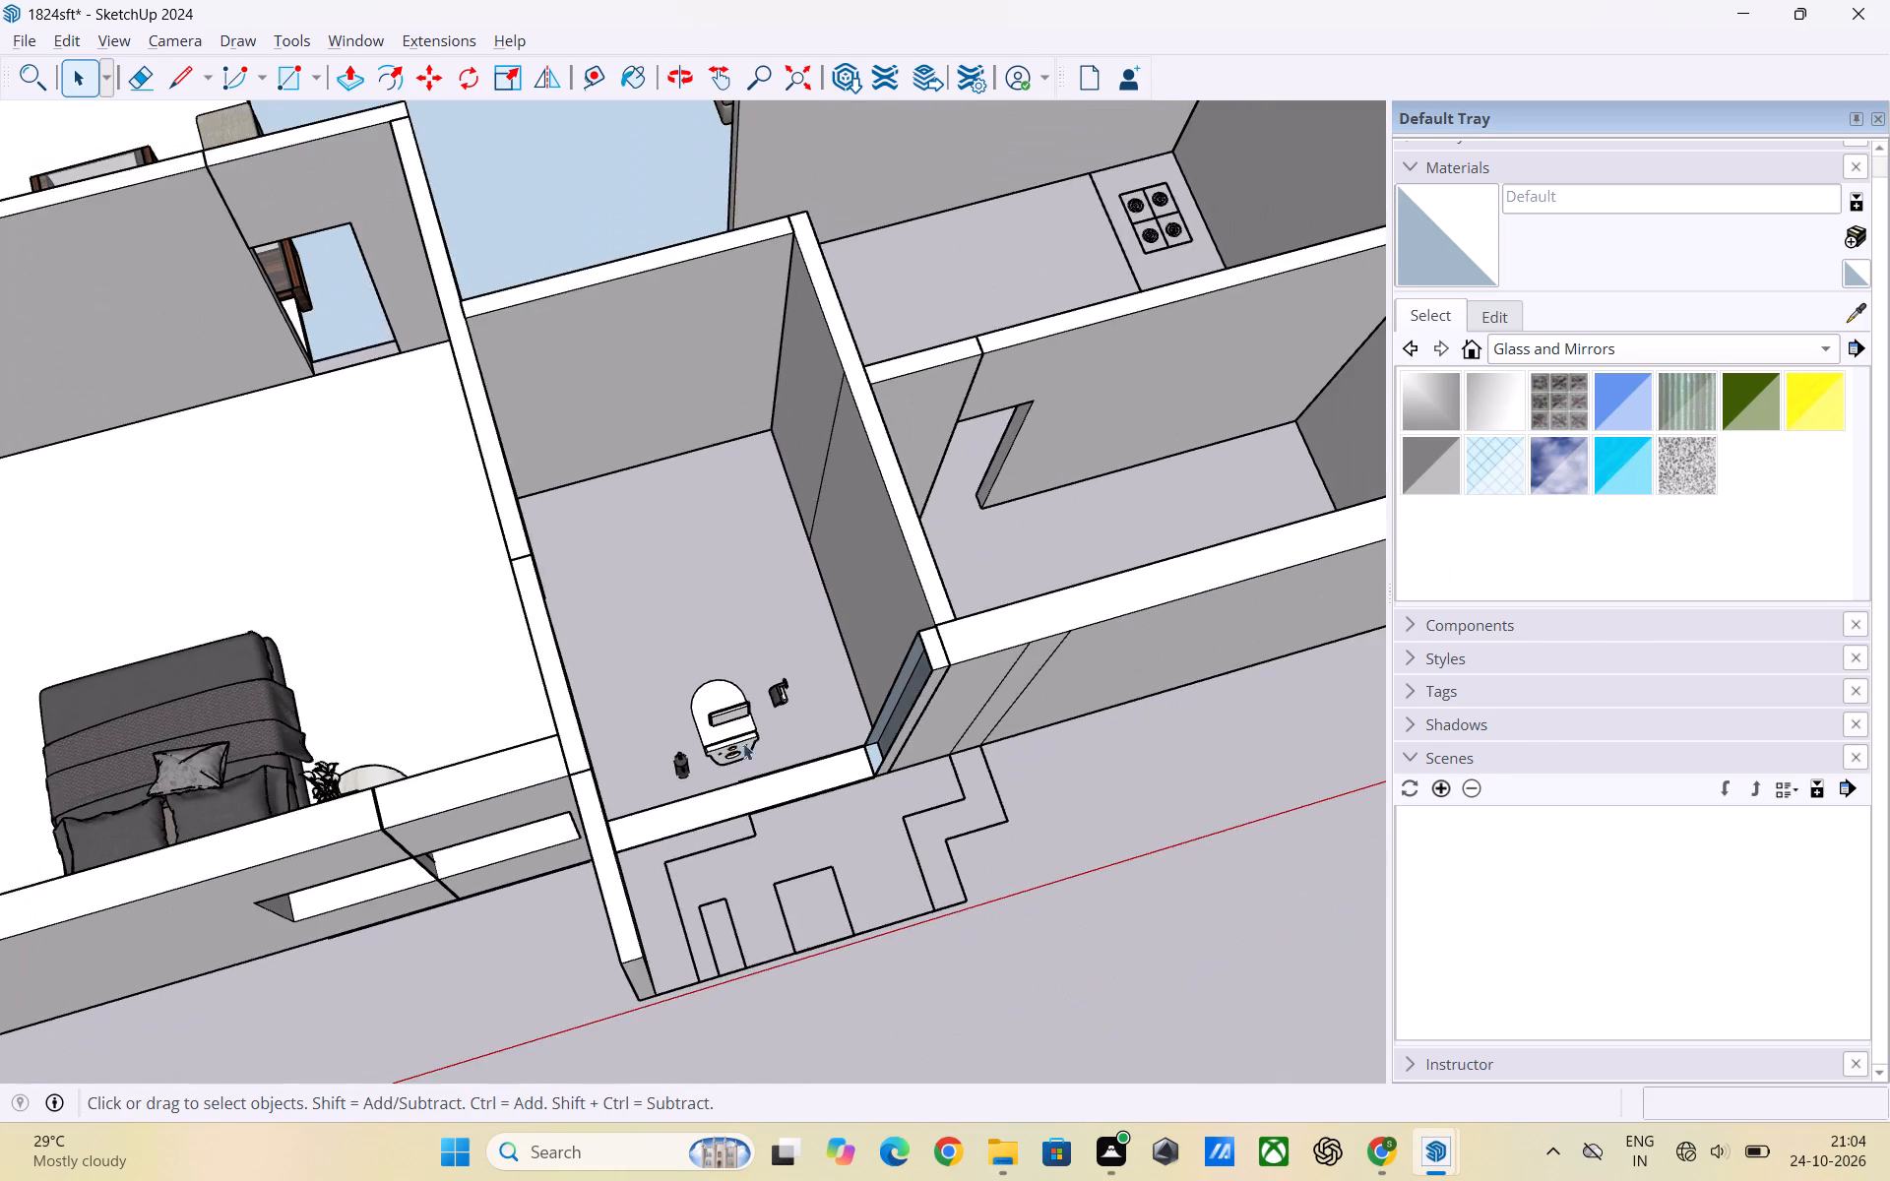
pyautogui.scroll(10, 802, 774)
pyautogui.moveTo(923, 749); pyautogui.dragTo(1086, 716, button='middle')
pyautogui.scroll(2, 1082, 658)
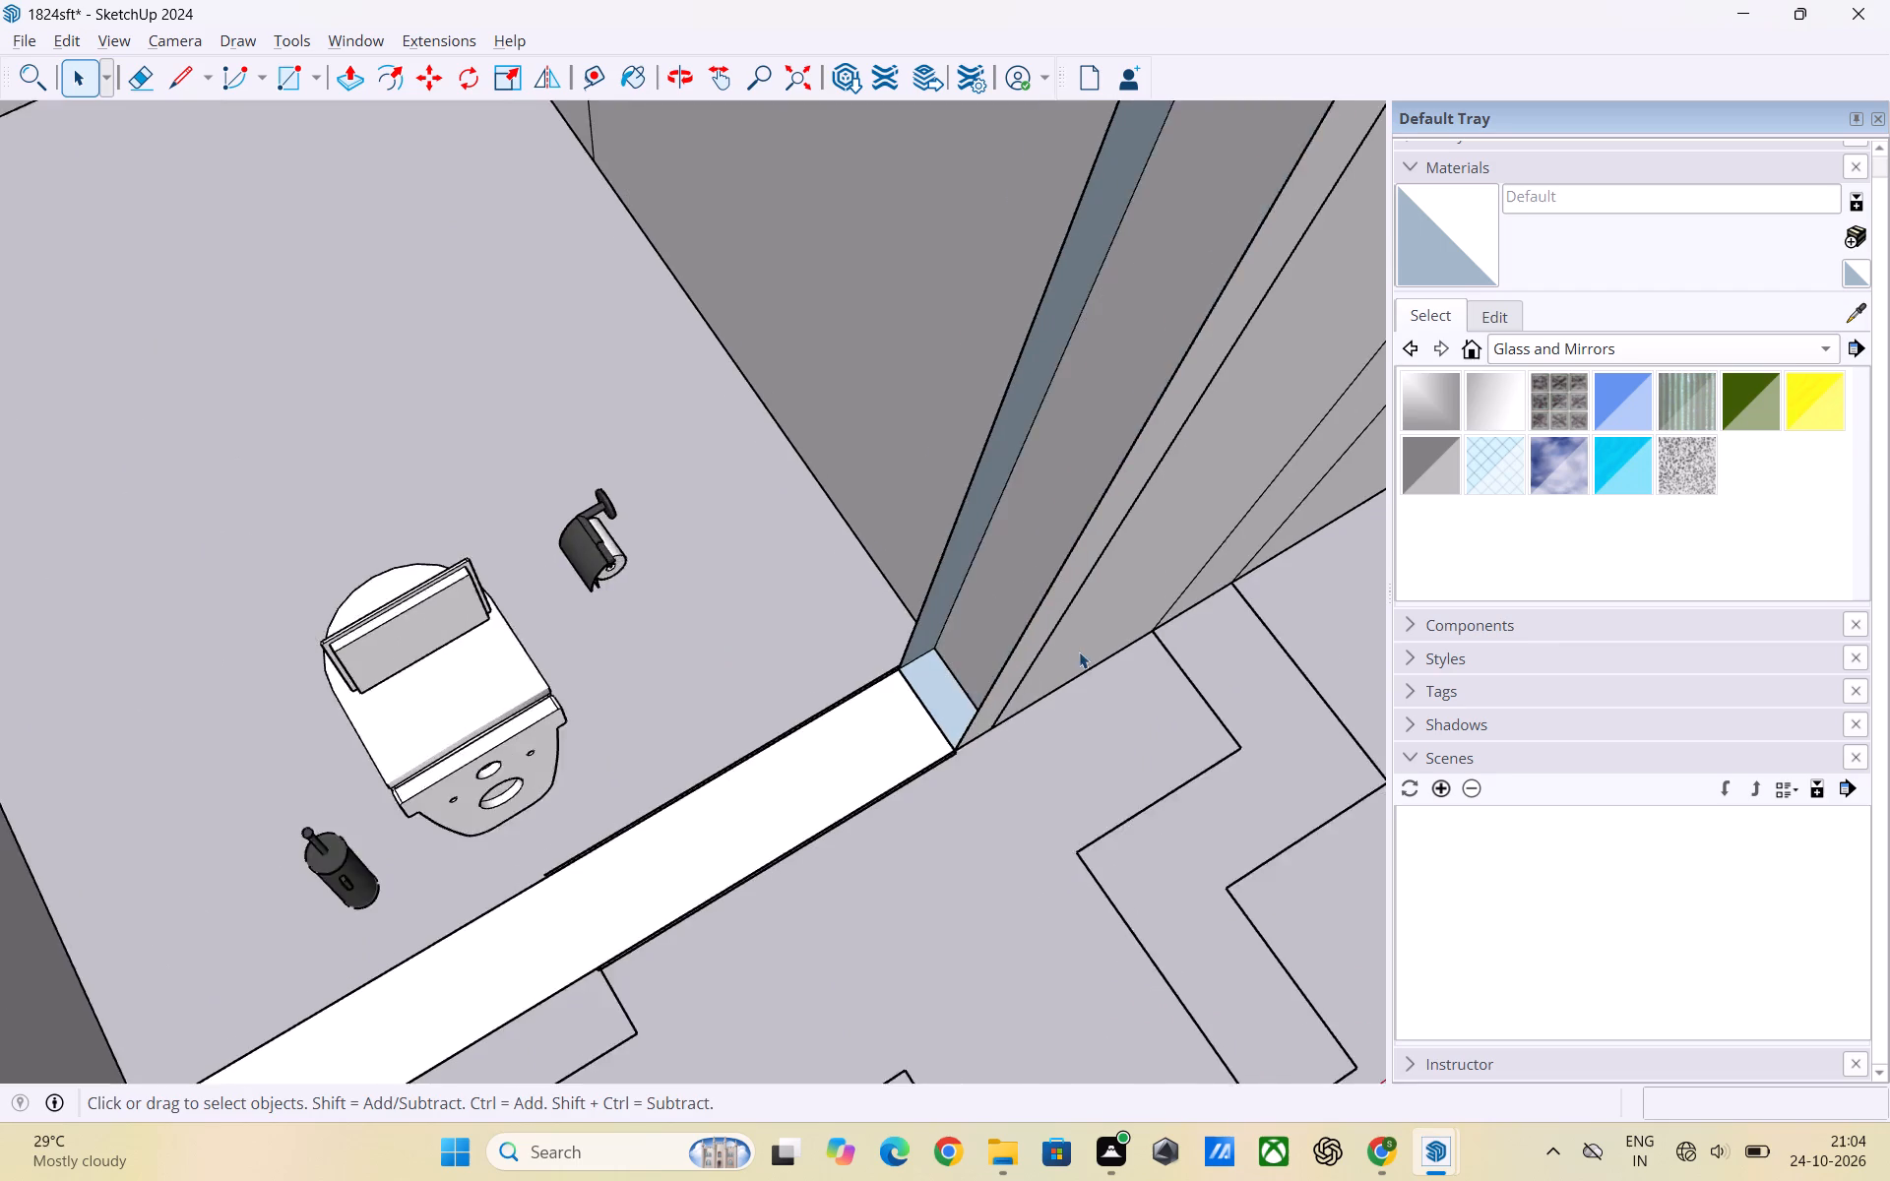
pyautogui.scroll(1, 1079, 652)
pyautogui.scroll(-1, 1069, 645)
pyautogui.moveTo(1008, 658); pyautogui.dragTo(830, 608, button='middle')
pyautogui.scroll(1, 820, 598)
pyautogui.scroll(-7, 1009, 593)
pyautogui.moveTo(994, 626); pyautogui.dragTo(872, 626, button='middle')
pyautogui.scroll(-3, 1049, 654)
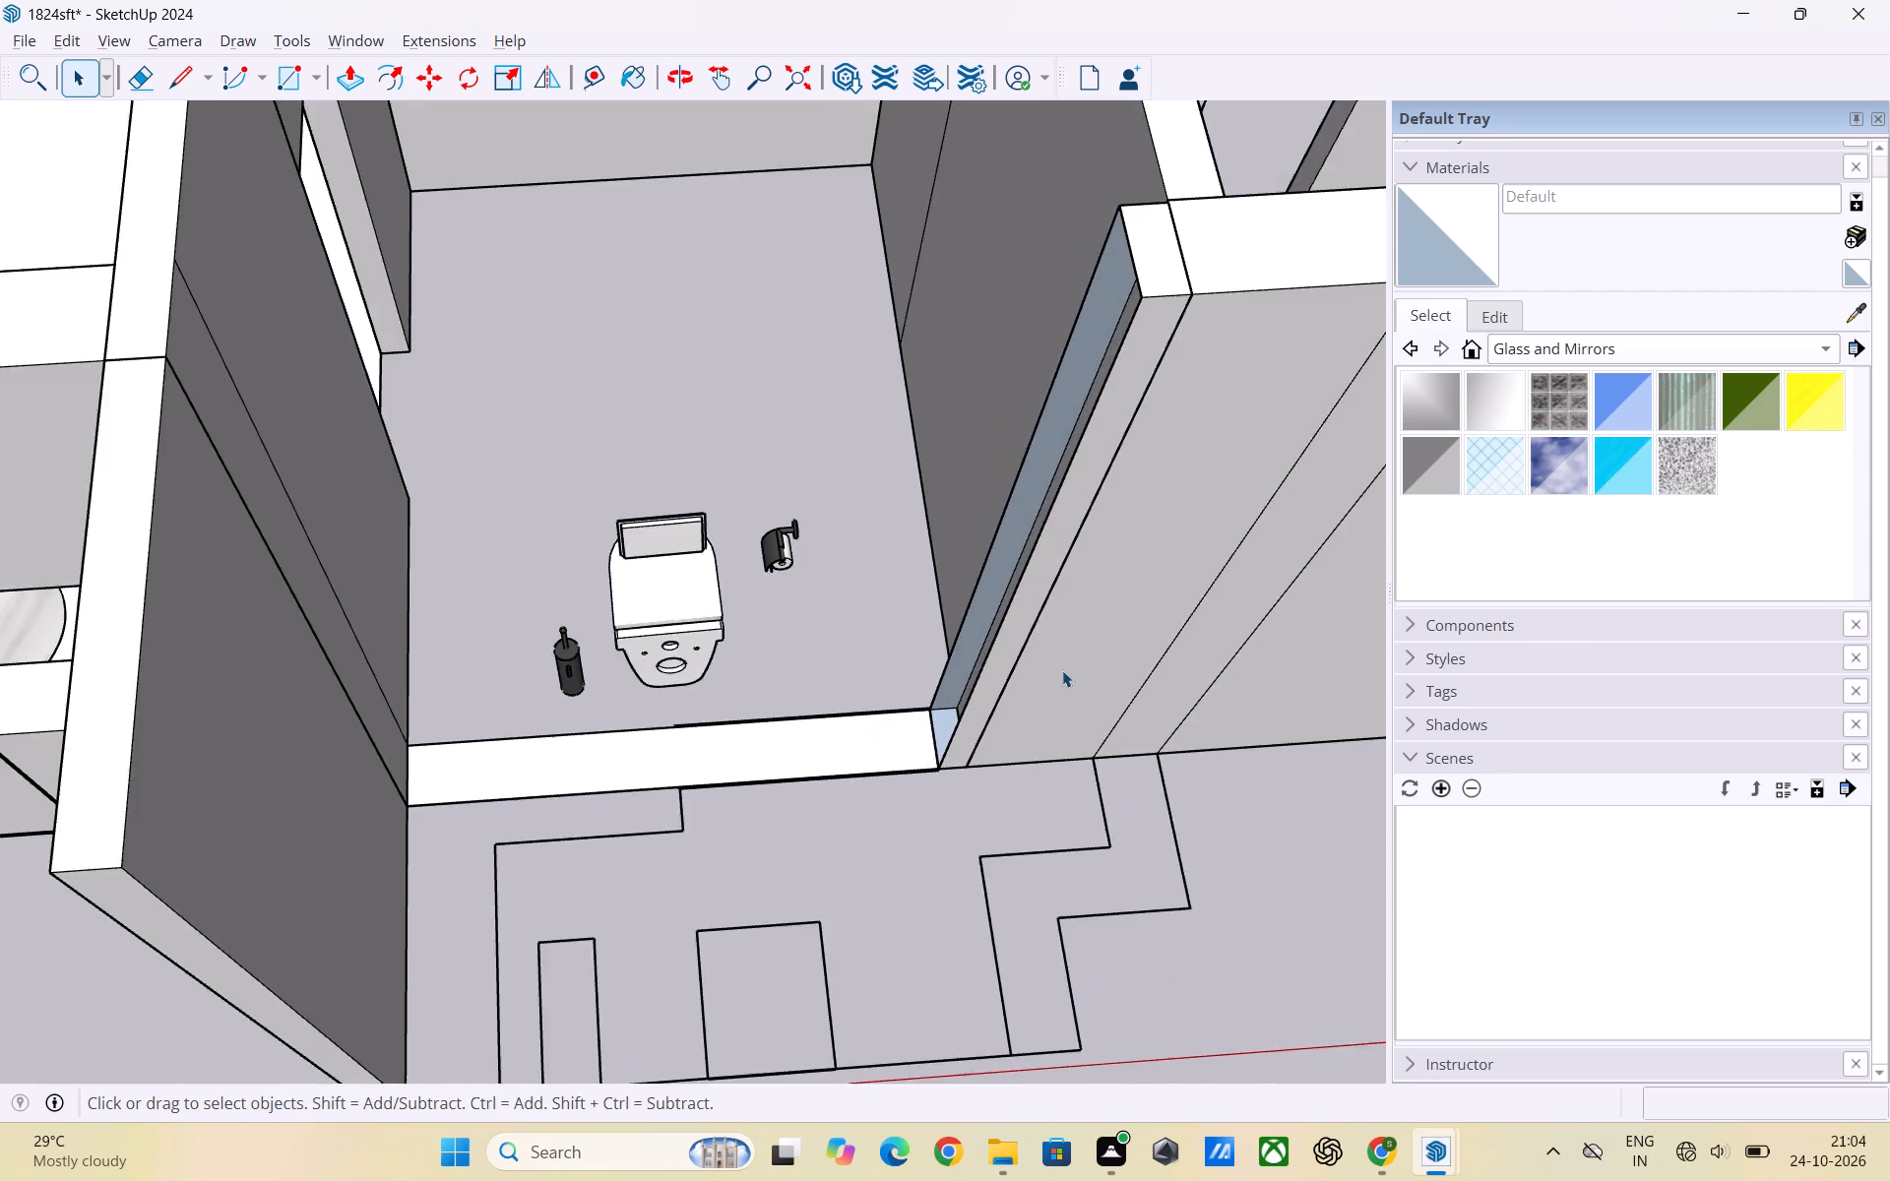
pyautogui.scroll(-4, 1062, 670)
pyautogui.moveTo(1042, 590); pyautogui.dragTo(961, 590, button='middle')
pyautogui.scroll(4, 1006, 611)
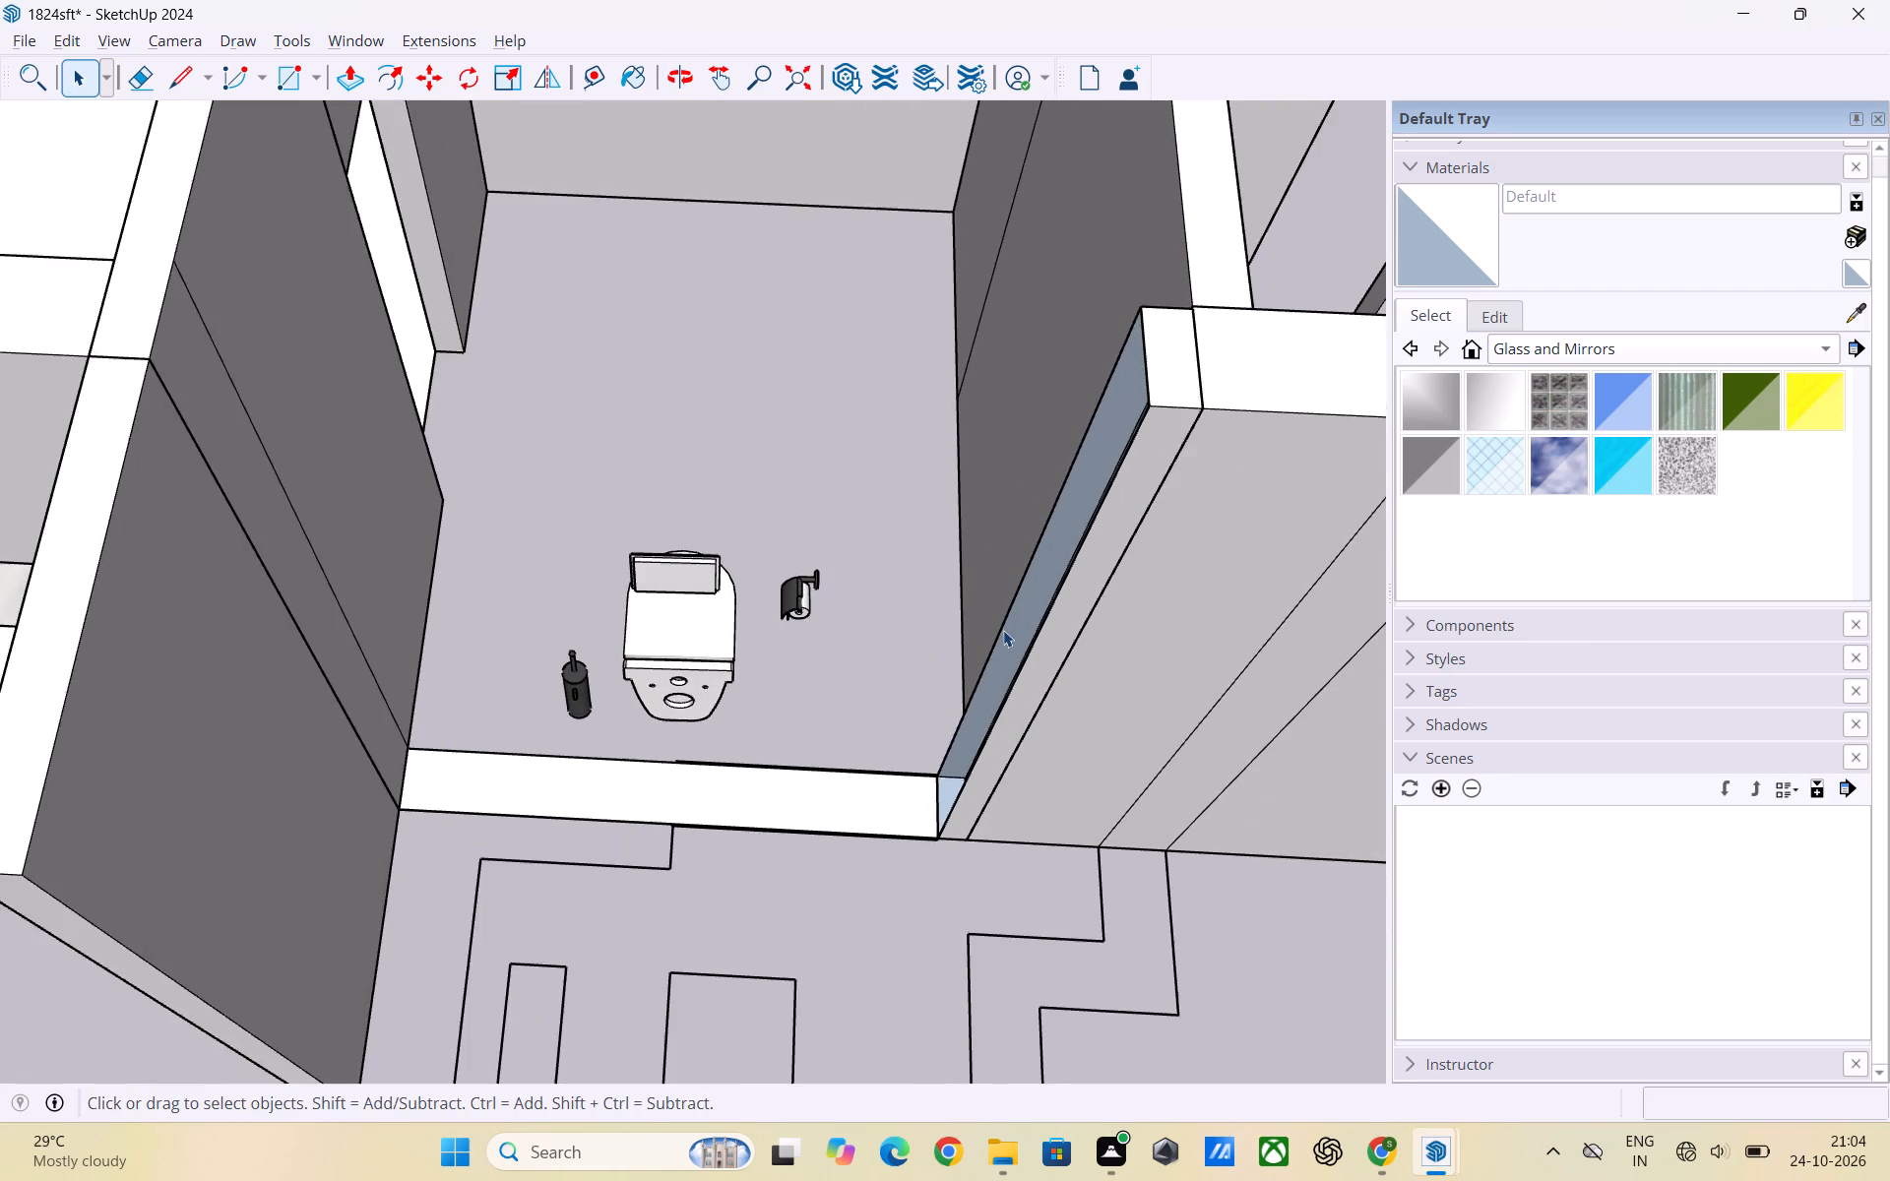
pyautogui.scroll(-3, 993, 640)
pyautogui.moveTo(992, 644); pyautogui.dragTo(1032, 719, button='middle')
pyautogui.scroll(4, 992, 727)
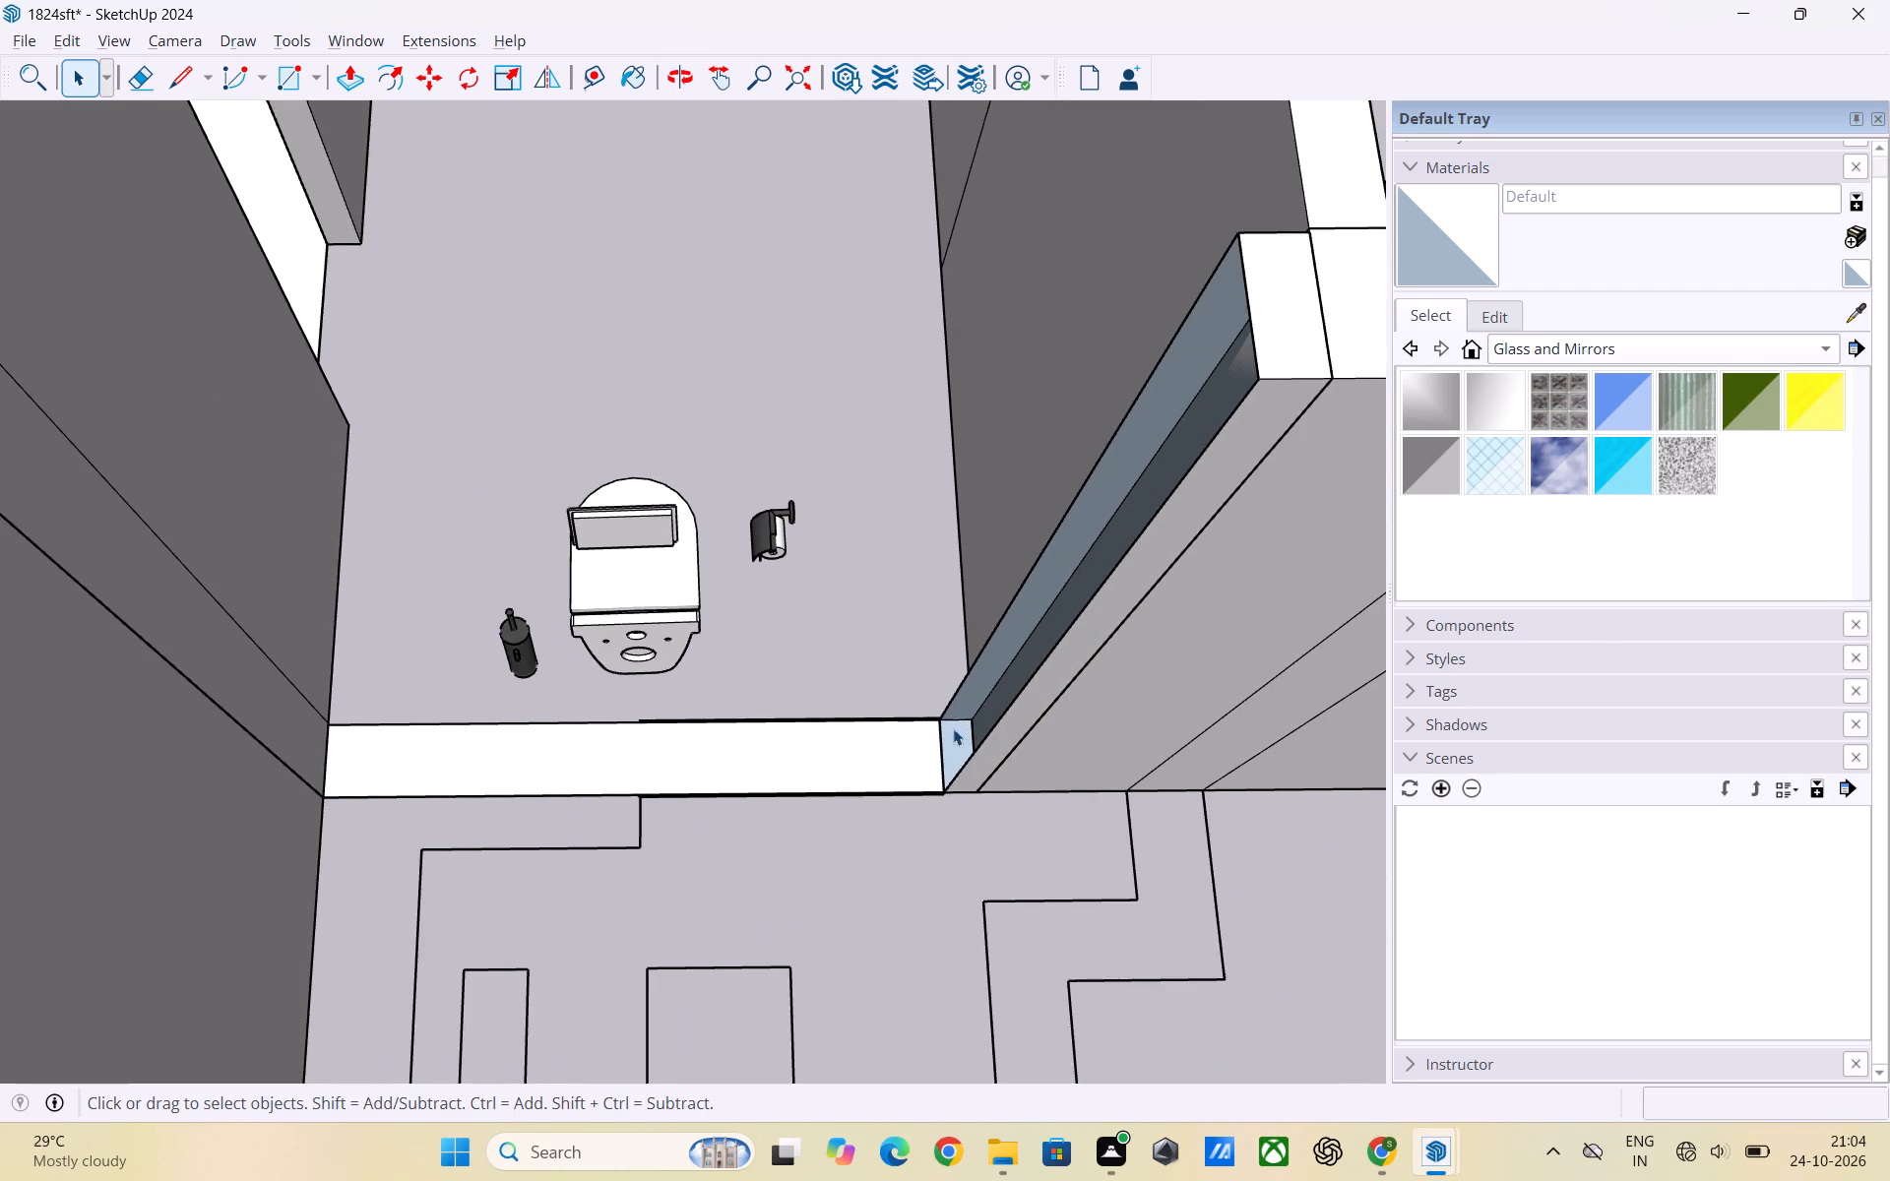
pyautogui.moveTo(953, 728); pyautogui.dragTo(990, 727, button='middle')
# Inside the adjoining outer wall's group, Push/Pull the recessed end face about 4" toward the toilet opening.
pyautogui.click(1135, 495)
pyautogui.doubleClick(1137, 500)
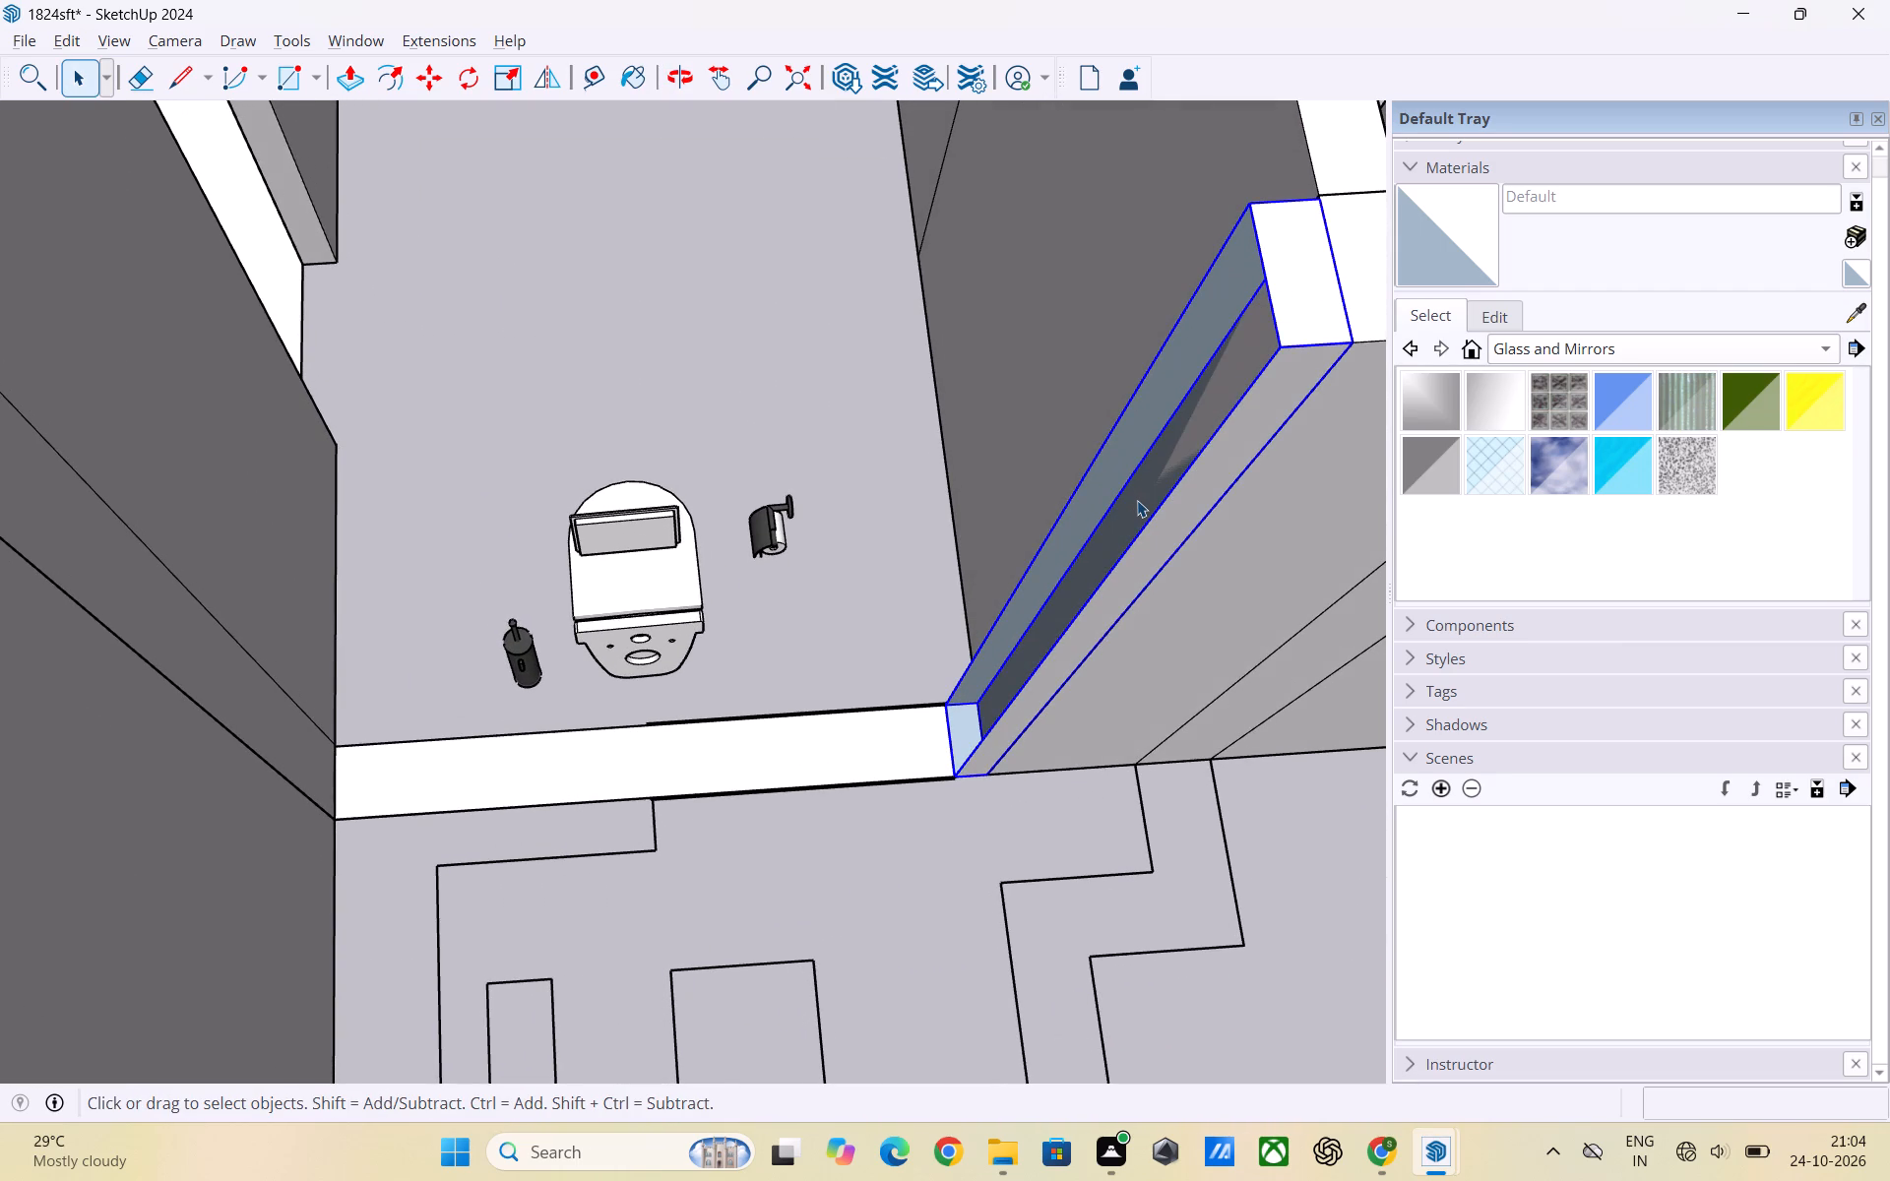
pyautogui.click(1137, 500)
pyautogui.scroll(3, 1051, 611)
pyautogui.moveTo(1056, 619); pyautogui.dragTo(1307, 601, button='middle')
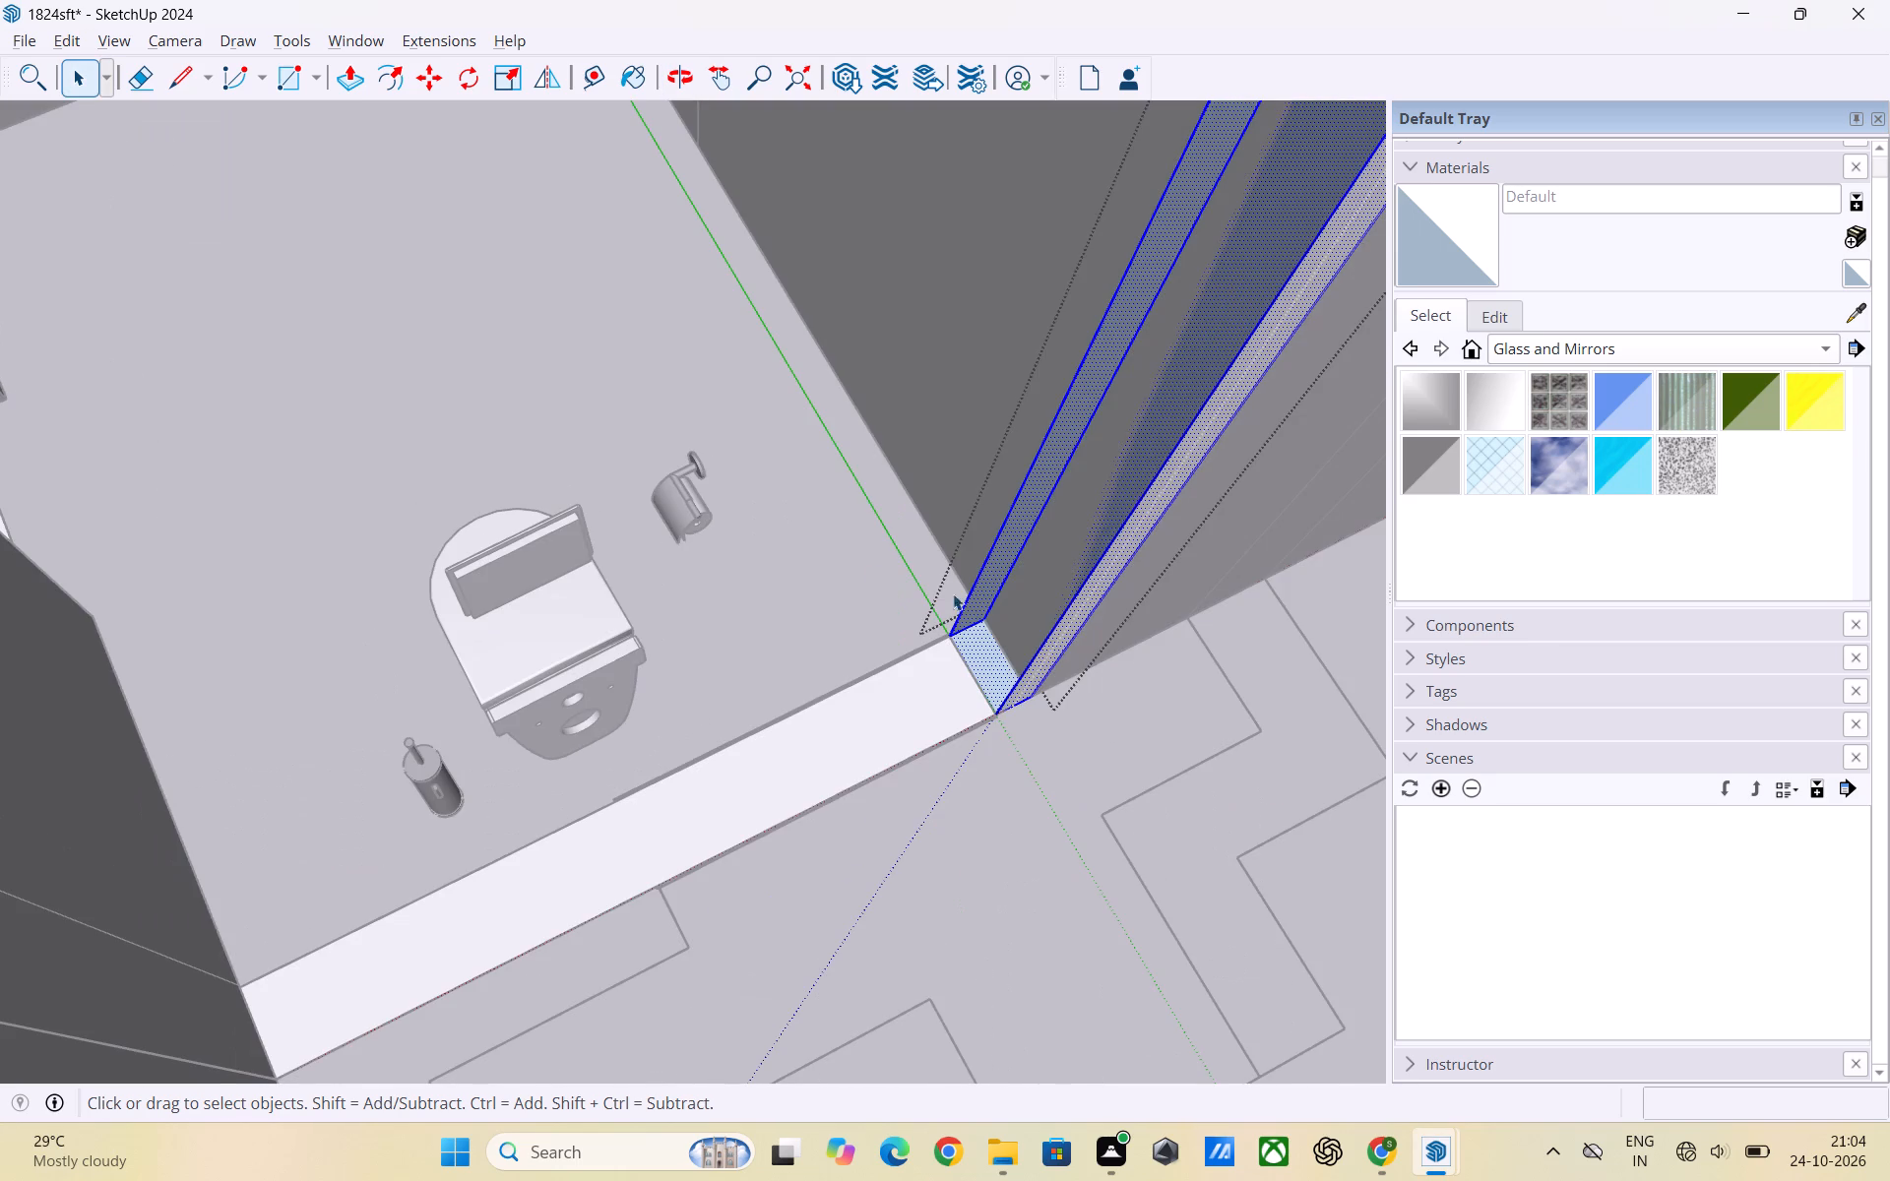
pyautogui.click(812, 536)
pyautogui.click(1096, 468)
pyautogui.tripleClick(1104, 473)
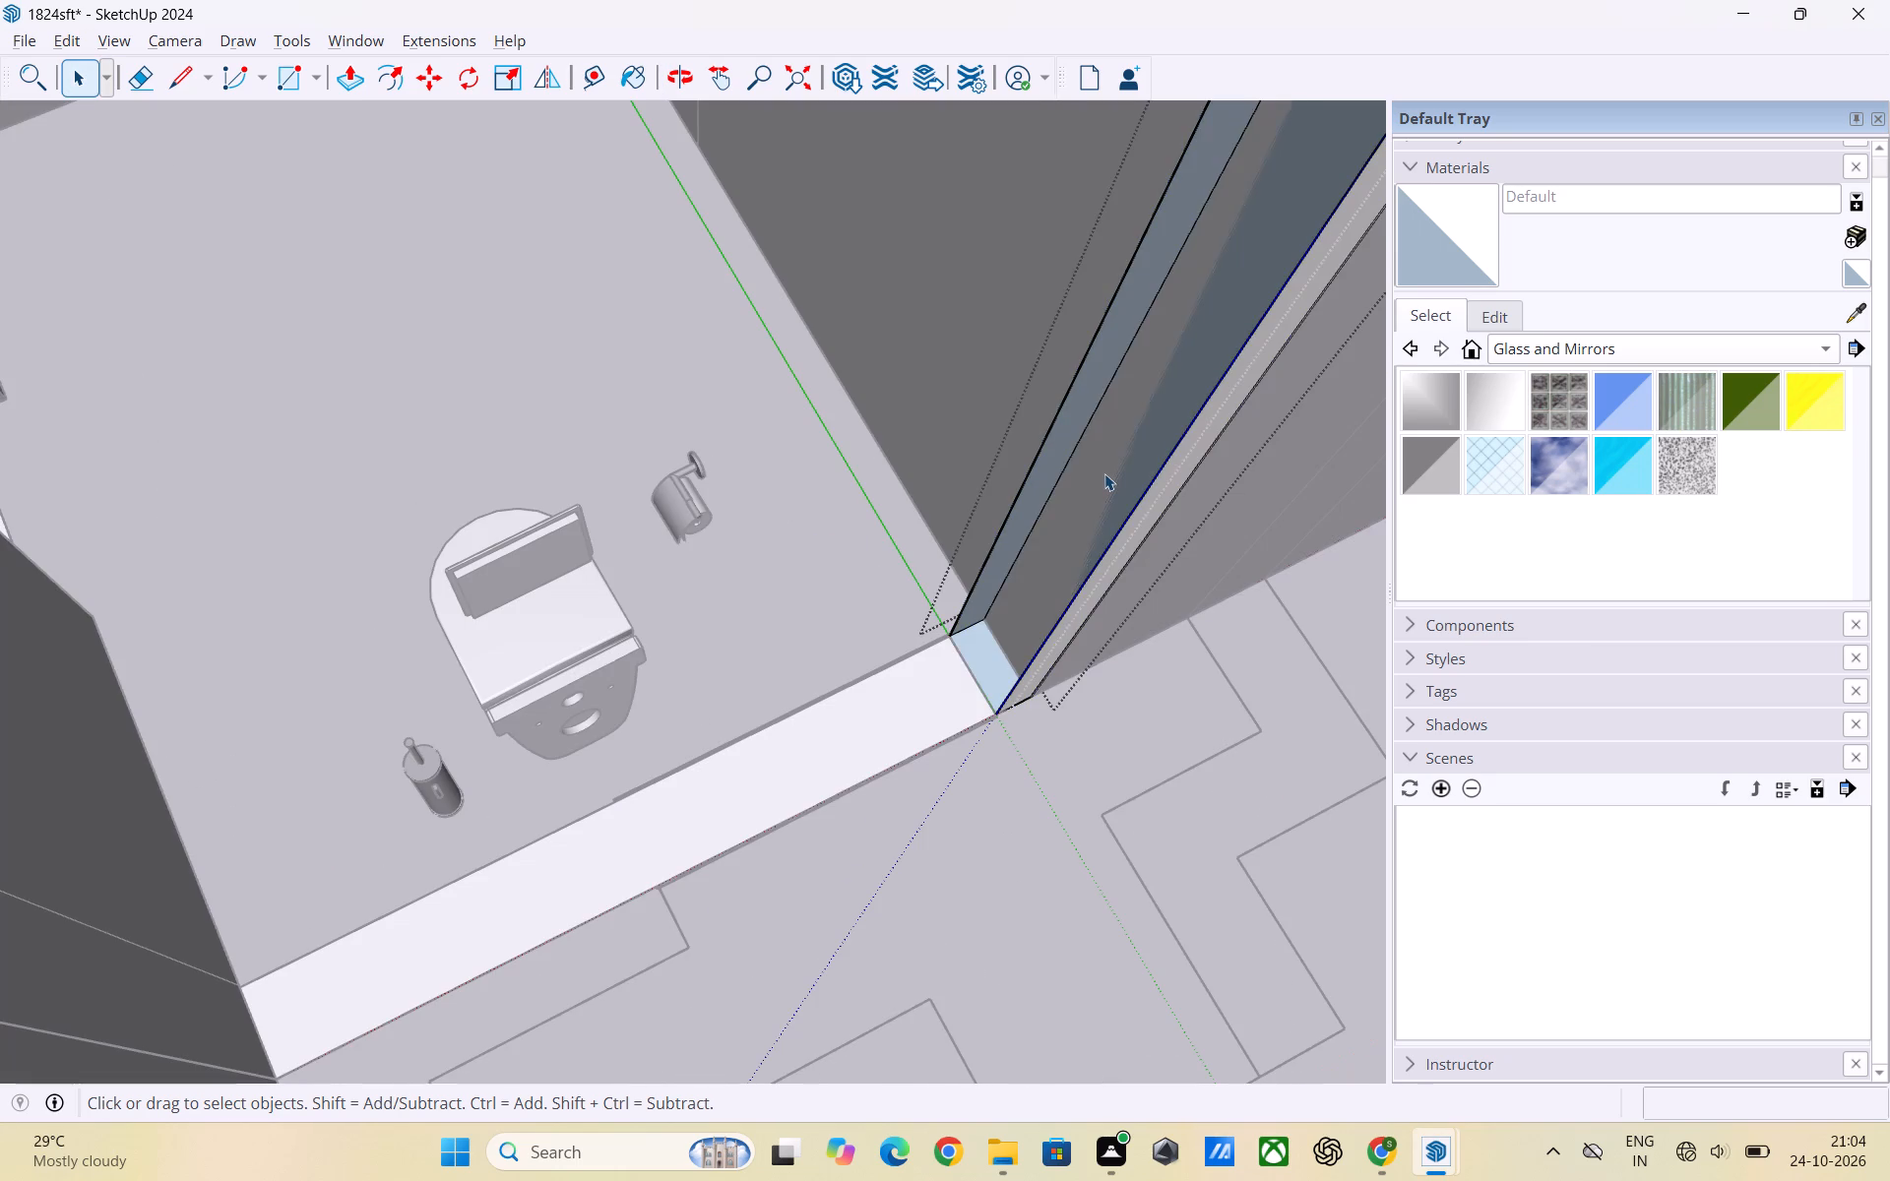
pyautogui.doubleClick(1103, 474)
pyautogui.click(1103, 474)
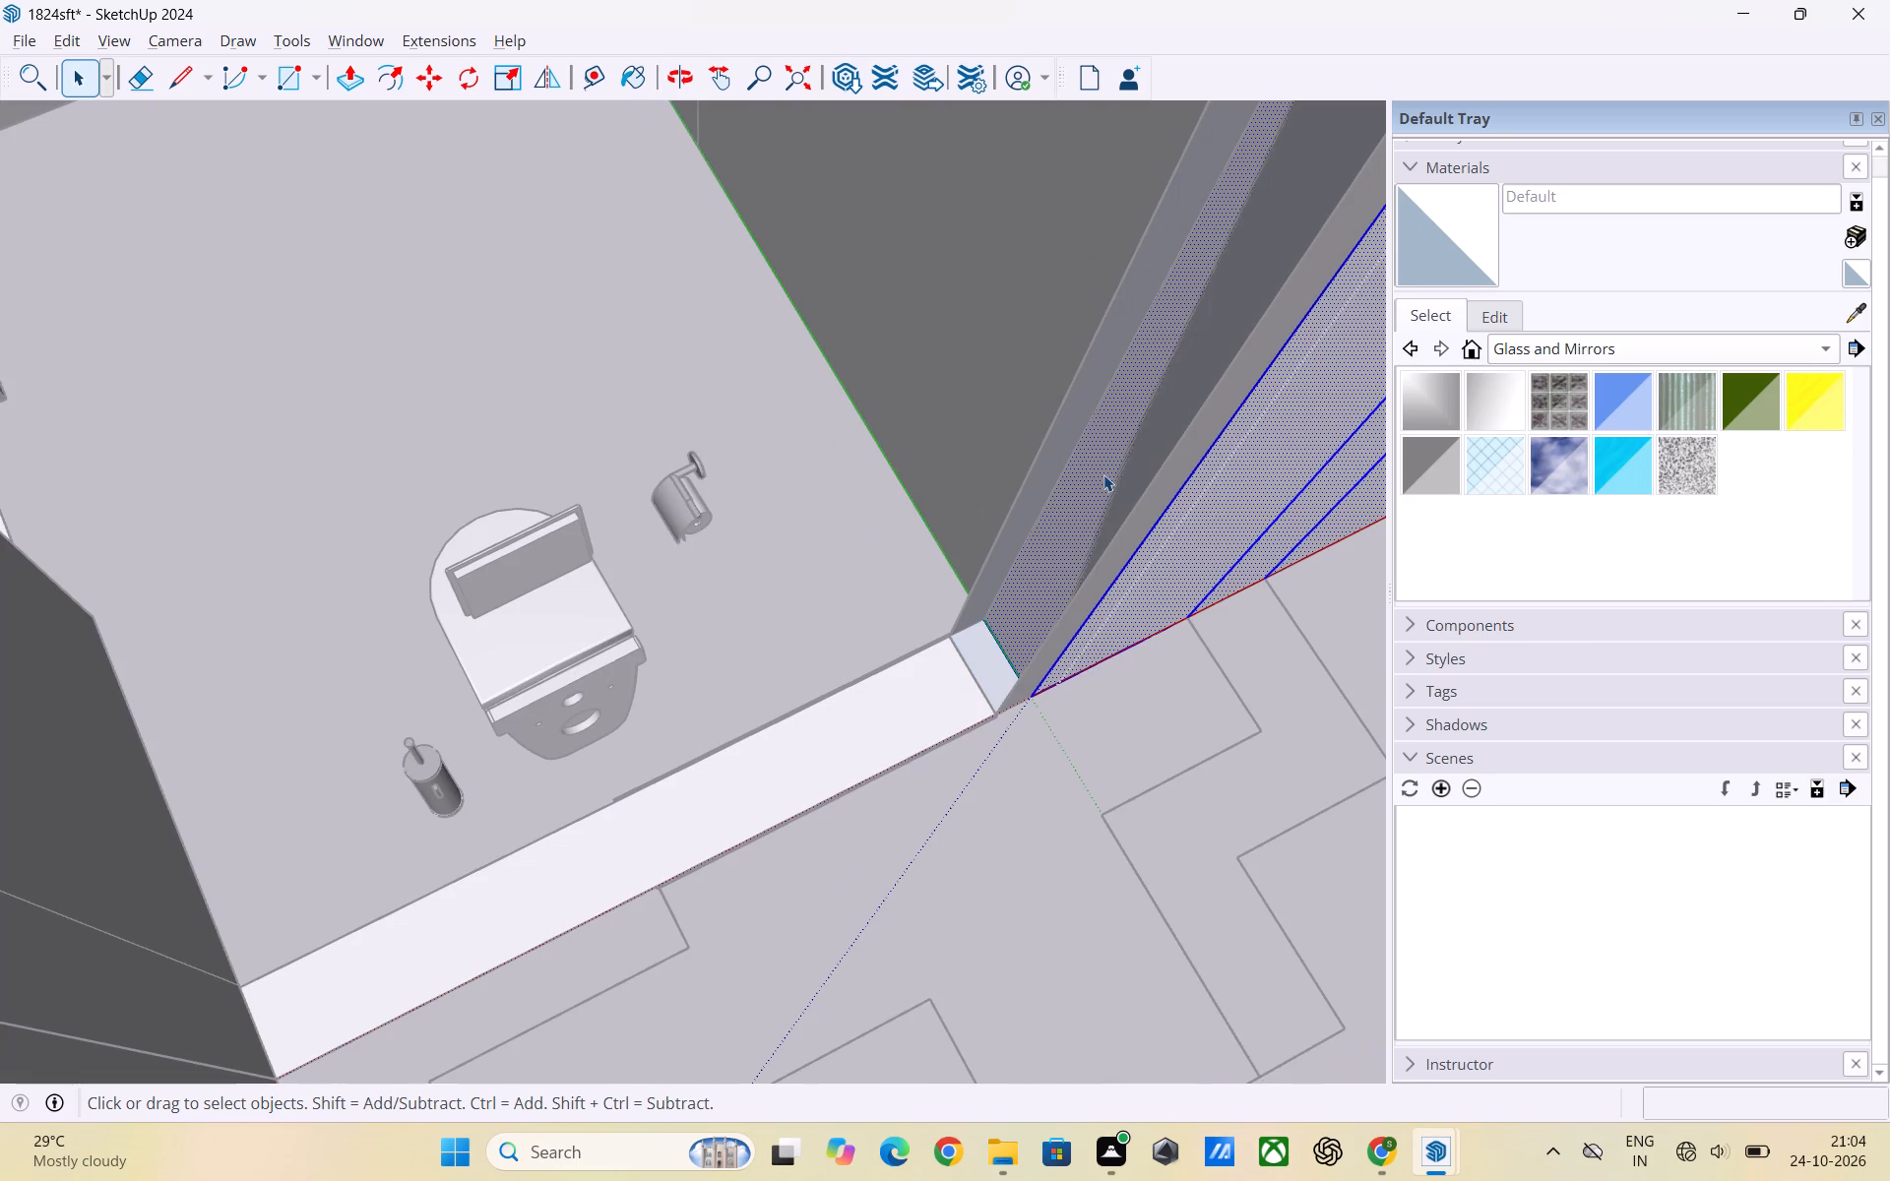
pyautogui.click(1102, 471)
pyautogui.press('p')
pyautogui.click(1102, 471)
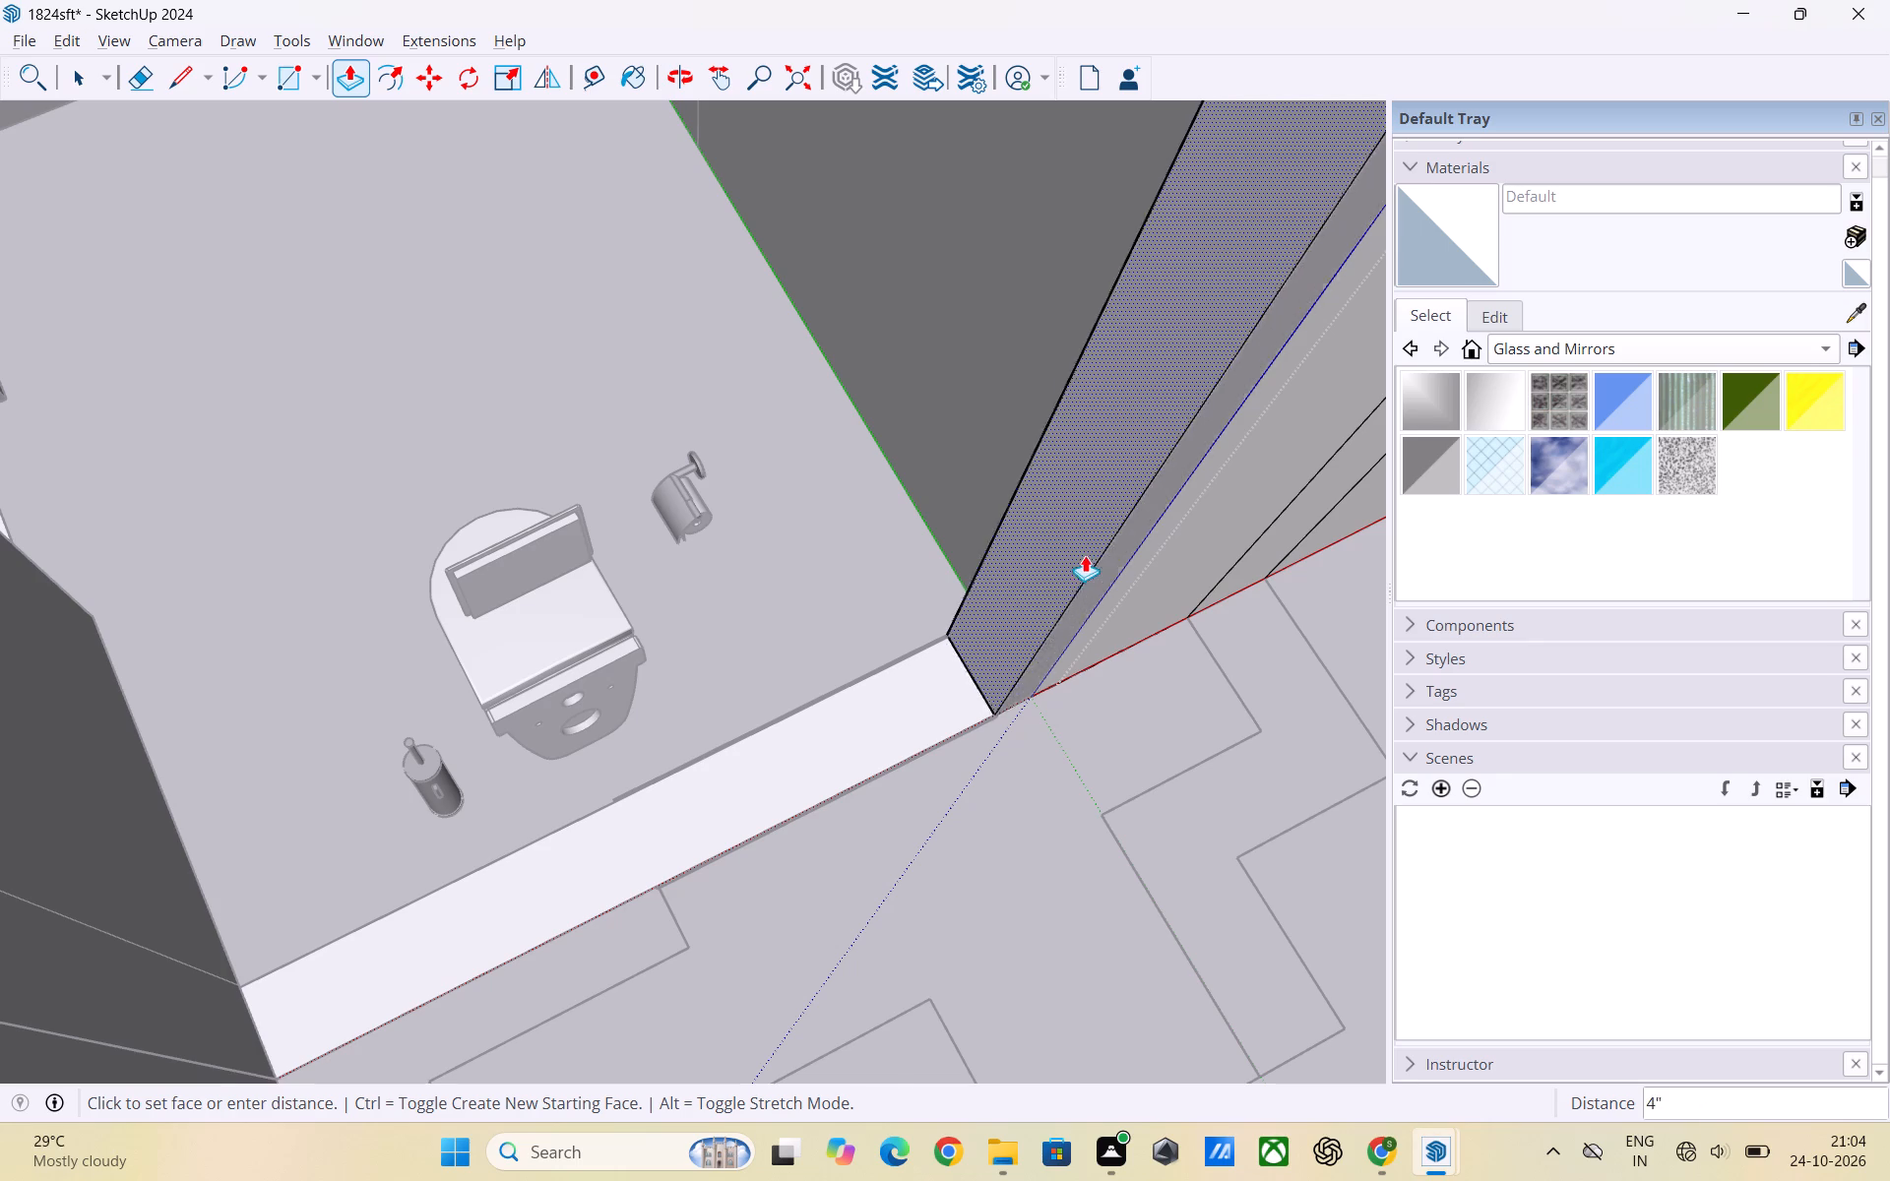
pyautogui.scroll(2, 1084, 558)
pyautogui.moveTo(1083, 560); pyautogui.dragTo(827, 545, button='middle')
pyautogui.scroll(-6, 827, 540)
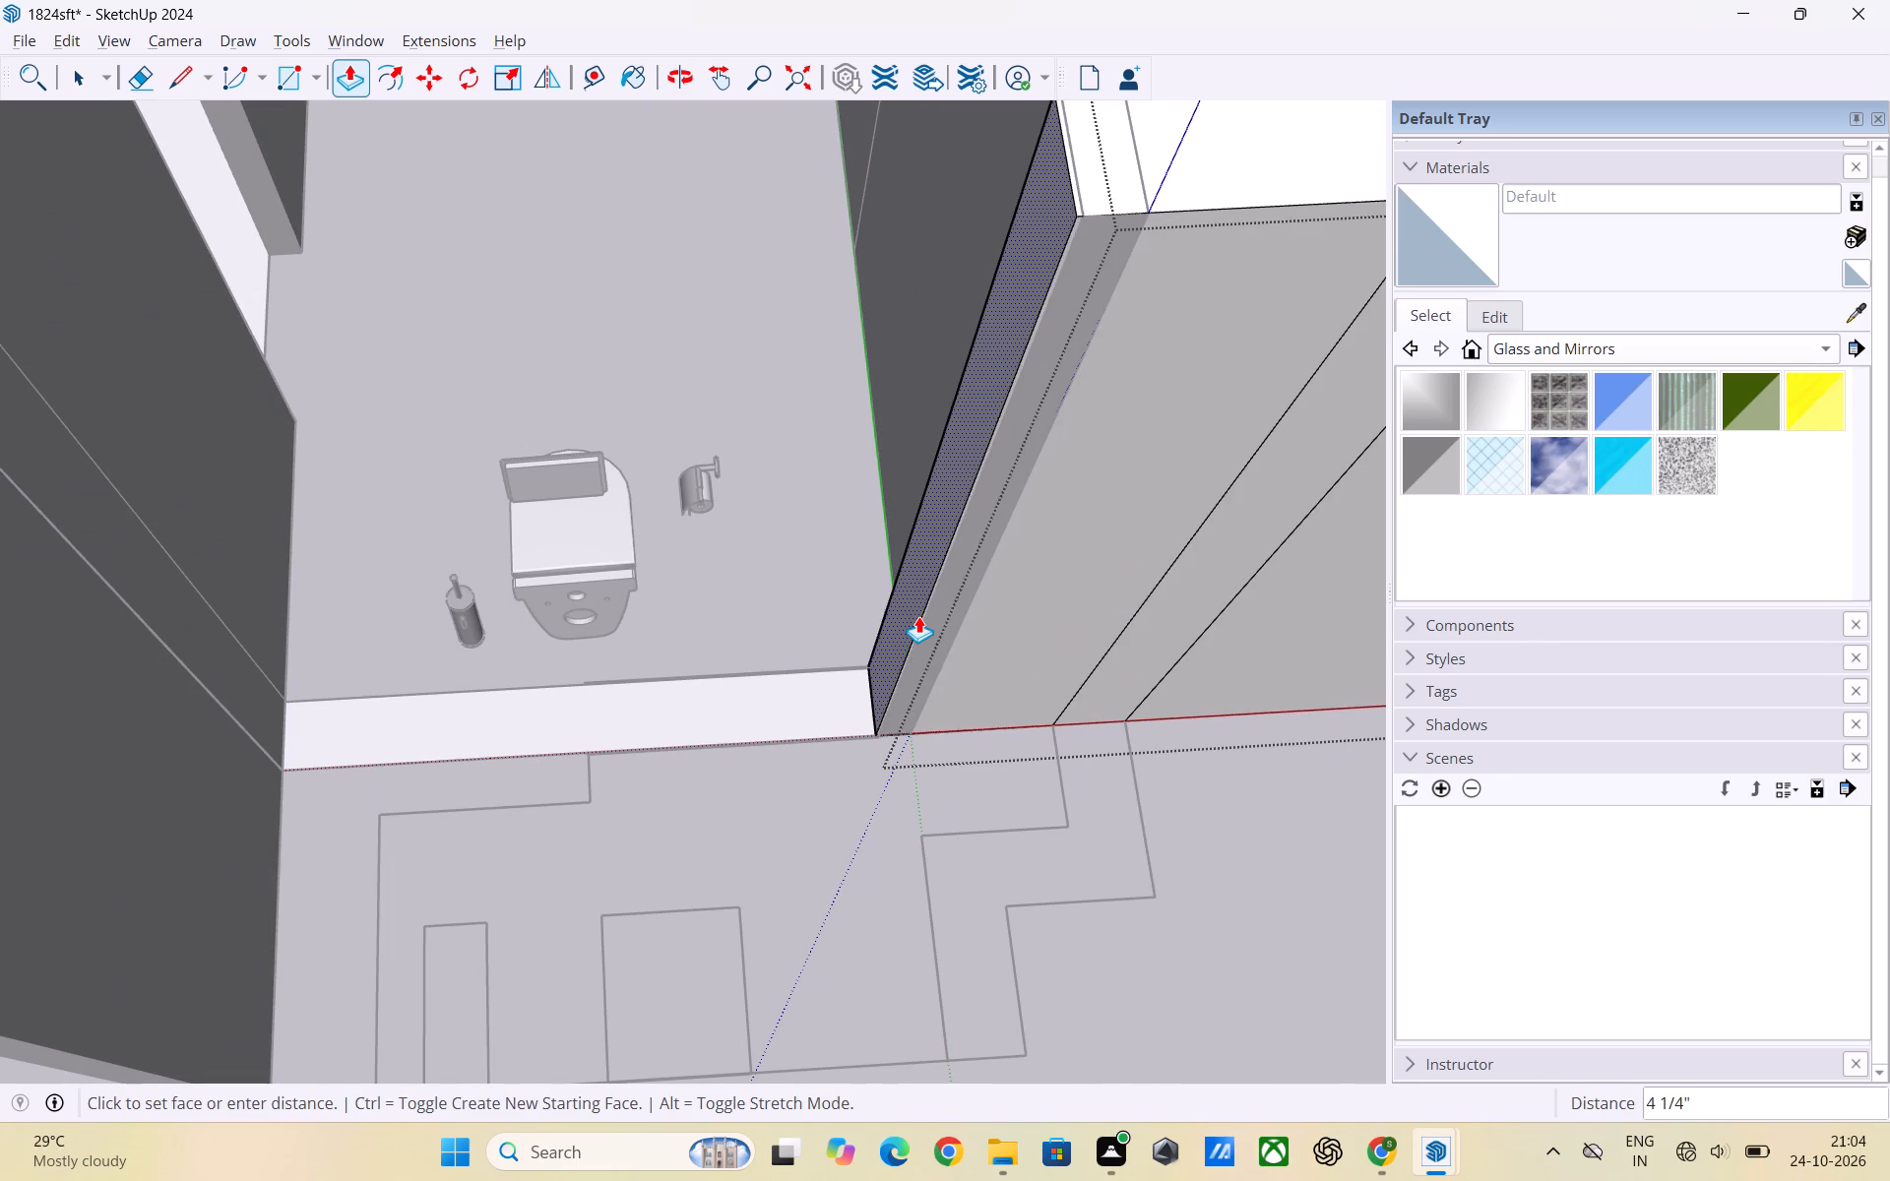
pyautogui.click(918, 616)
pyautogui.press('space')
pyautogui.click(783, 506)
# Examine the closed wall end and the floor strip across the toilet opening from several angles.
pyautogui.scroll(-1, 837, 558)
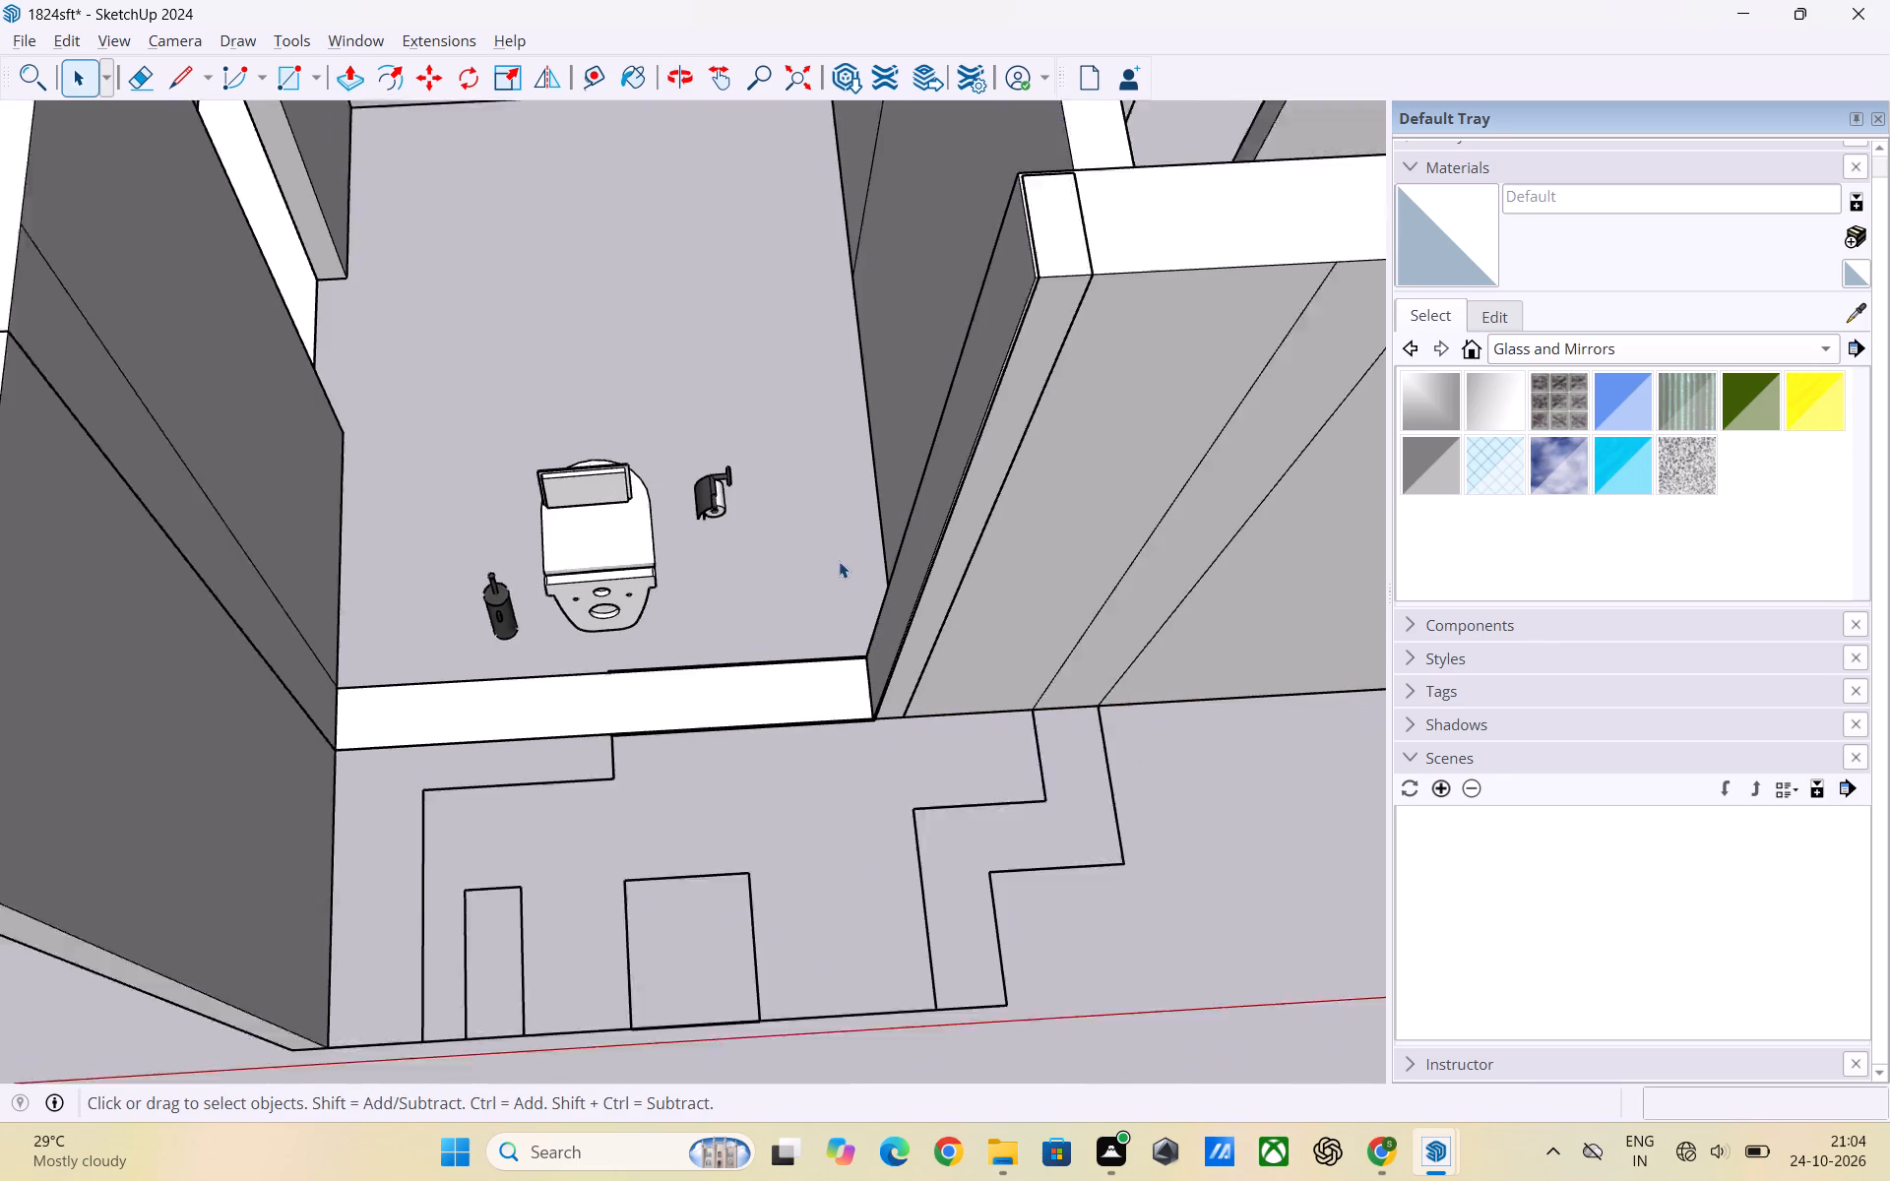
pyautogui.scroll(-6, 839, 561)
pyautogui.moveTo(910, 599); pyautogui.dragTo(828, 485, button='middle')
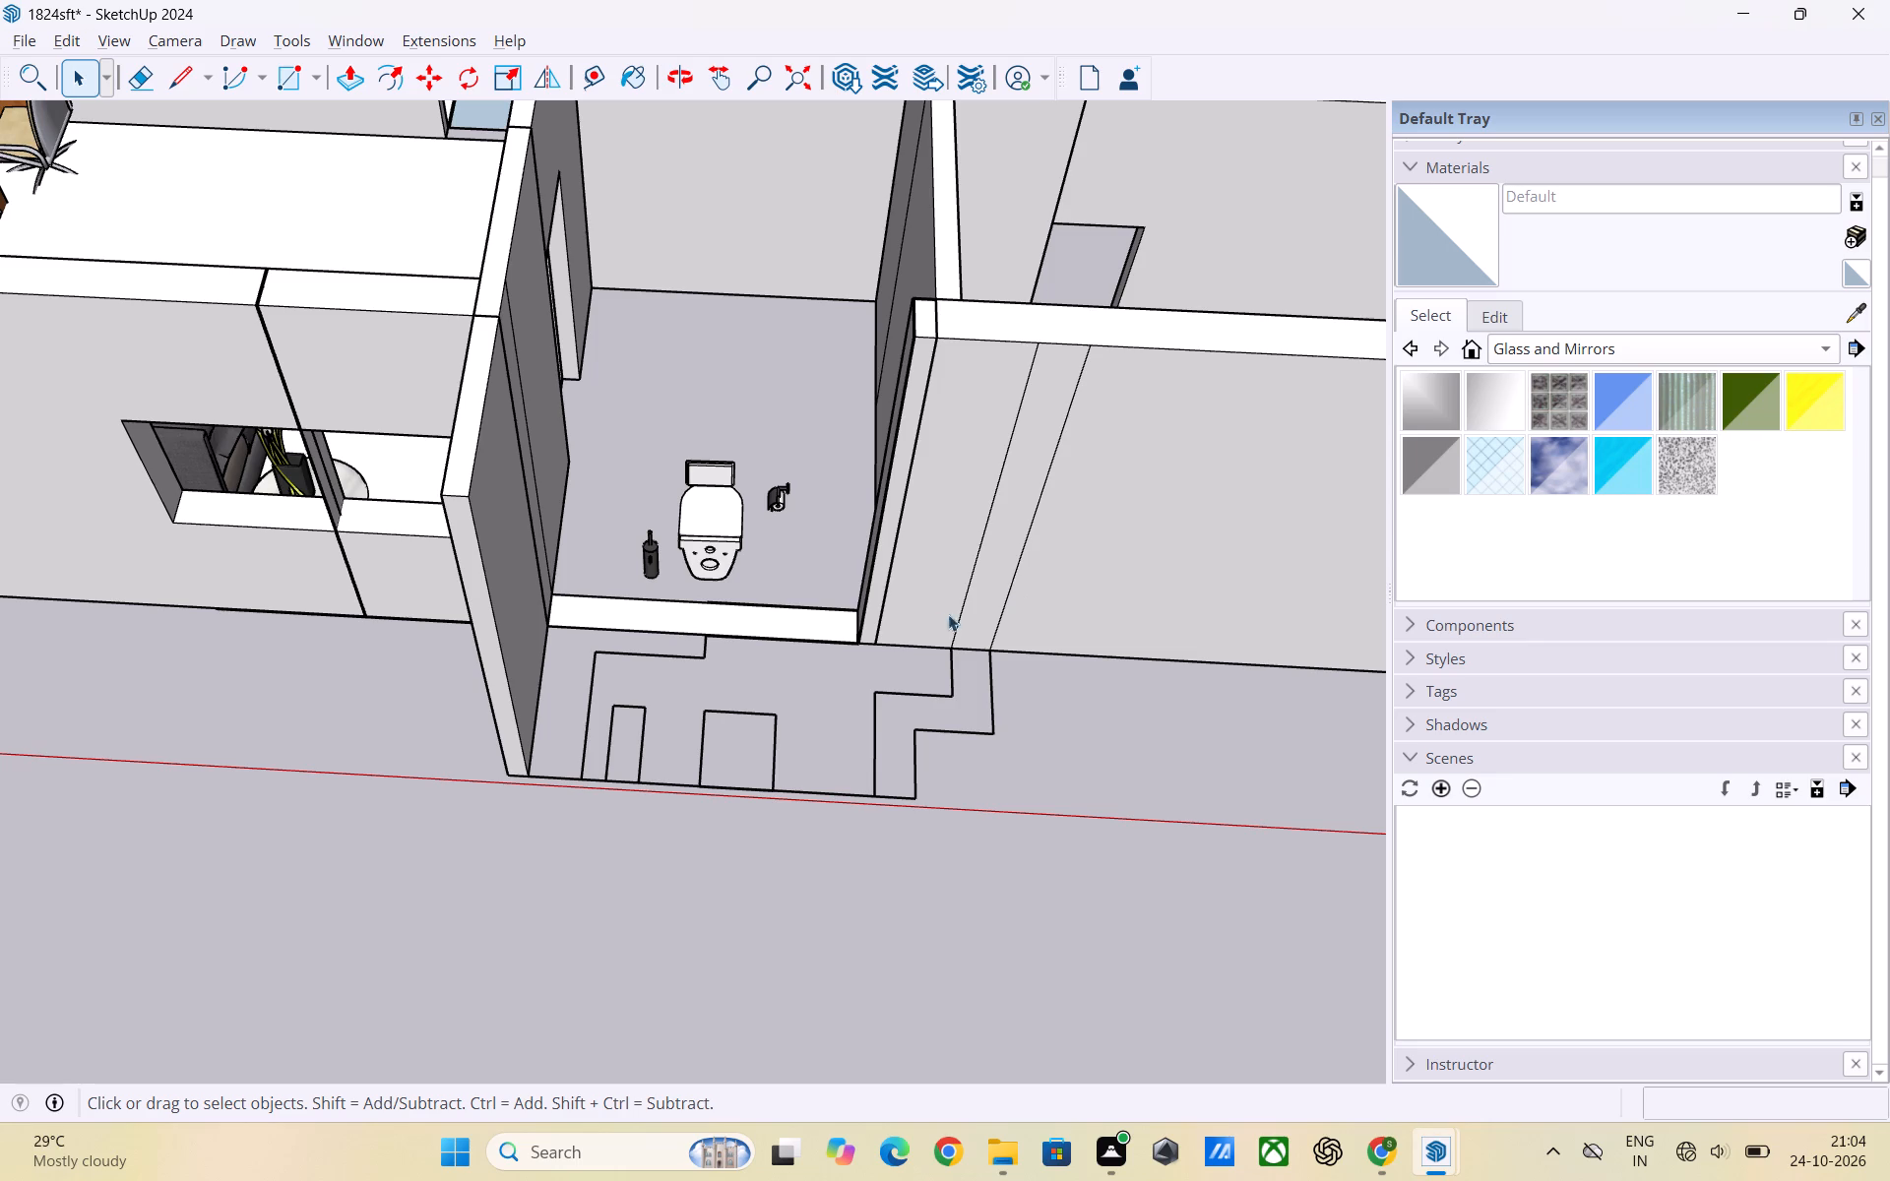
pyautogui.scroll(3, 694, 616)
pyautogui.scroll(-6, 772, 584)
pyautogui.moveTo(725, 605); pyautogui.dragTo(744, 731, button='middle')
pyautogui.scroll(2, 747, 621)
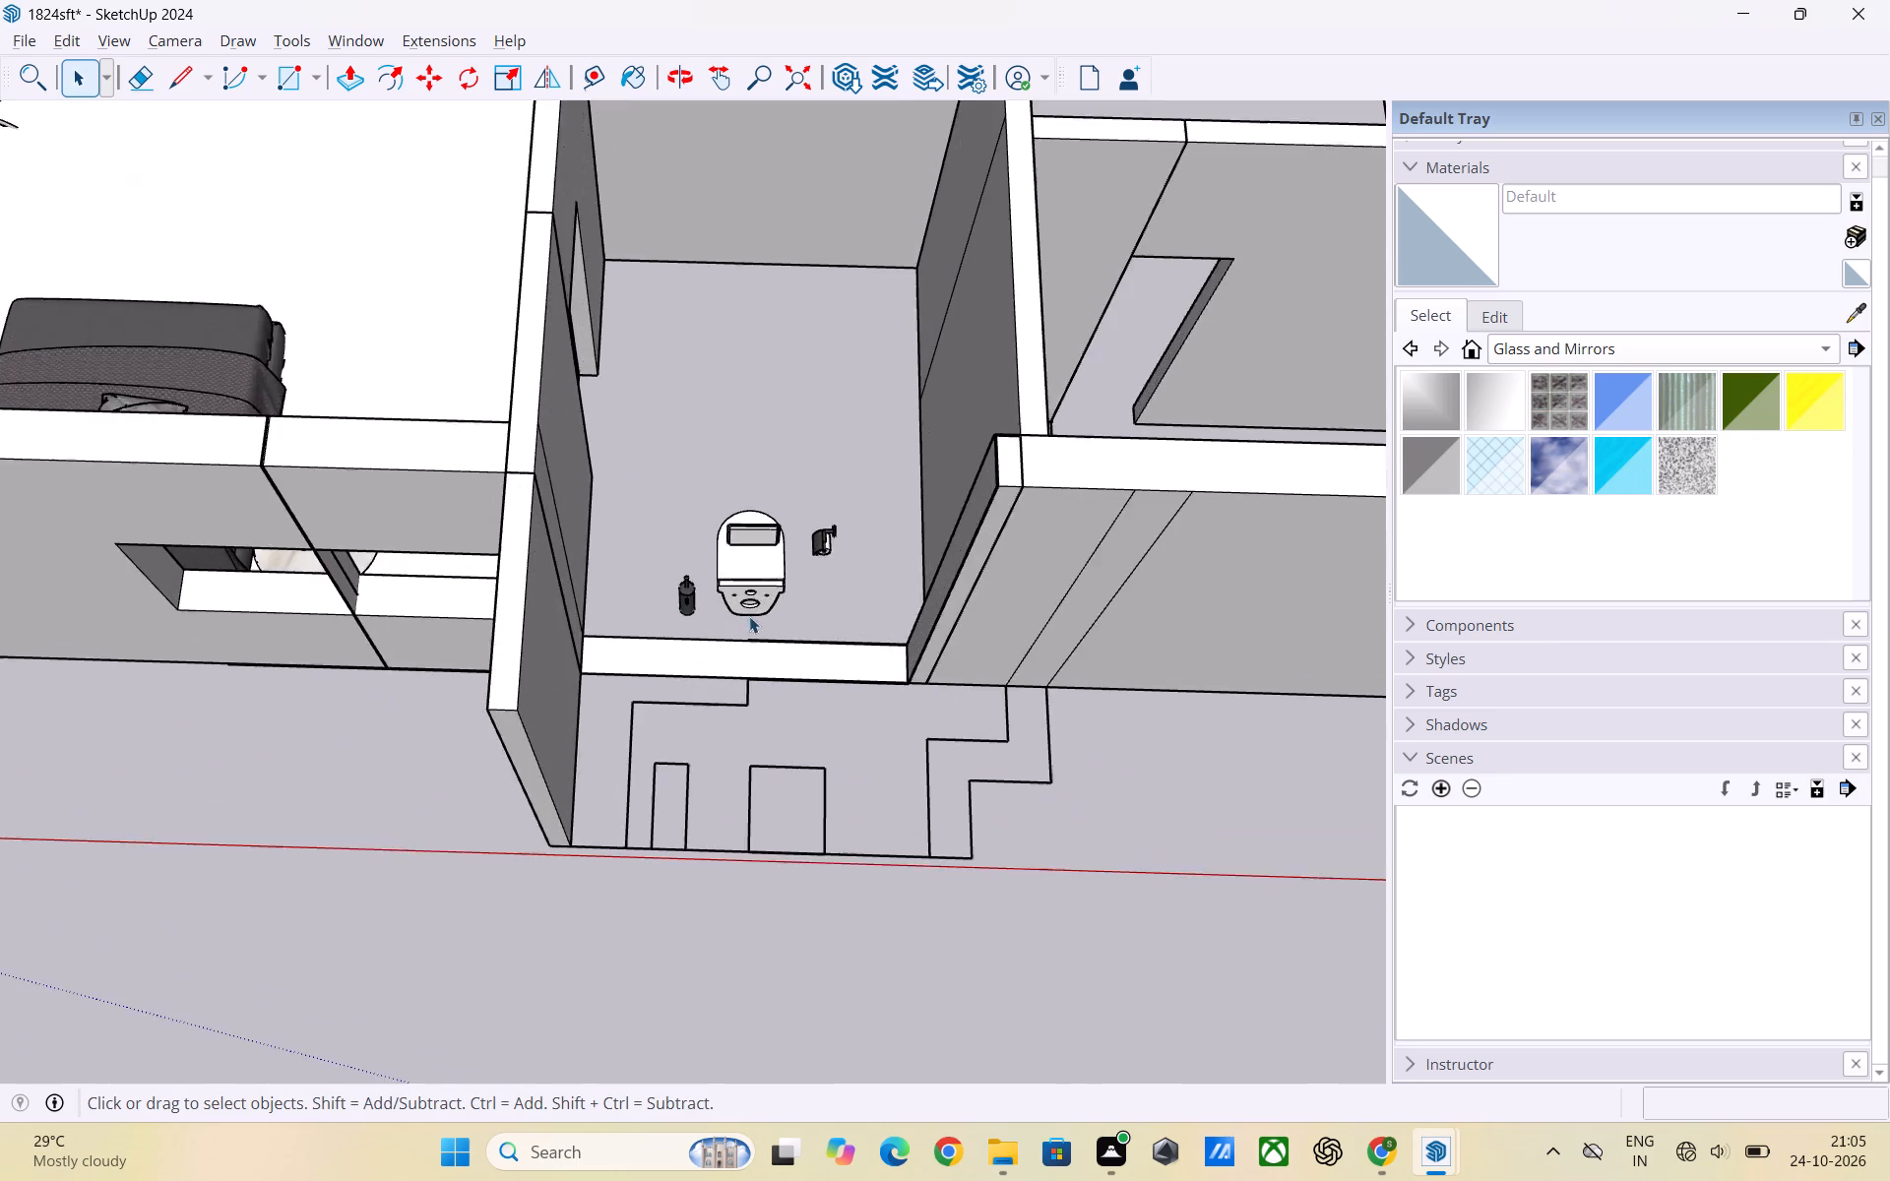
pyautogui.scroll(7, 749, 616)
pyautogui.scroll(-6, 703, 564)
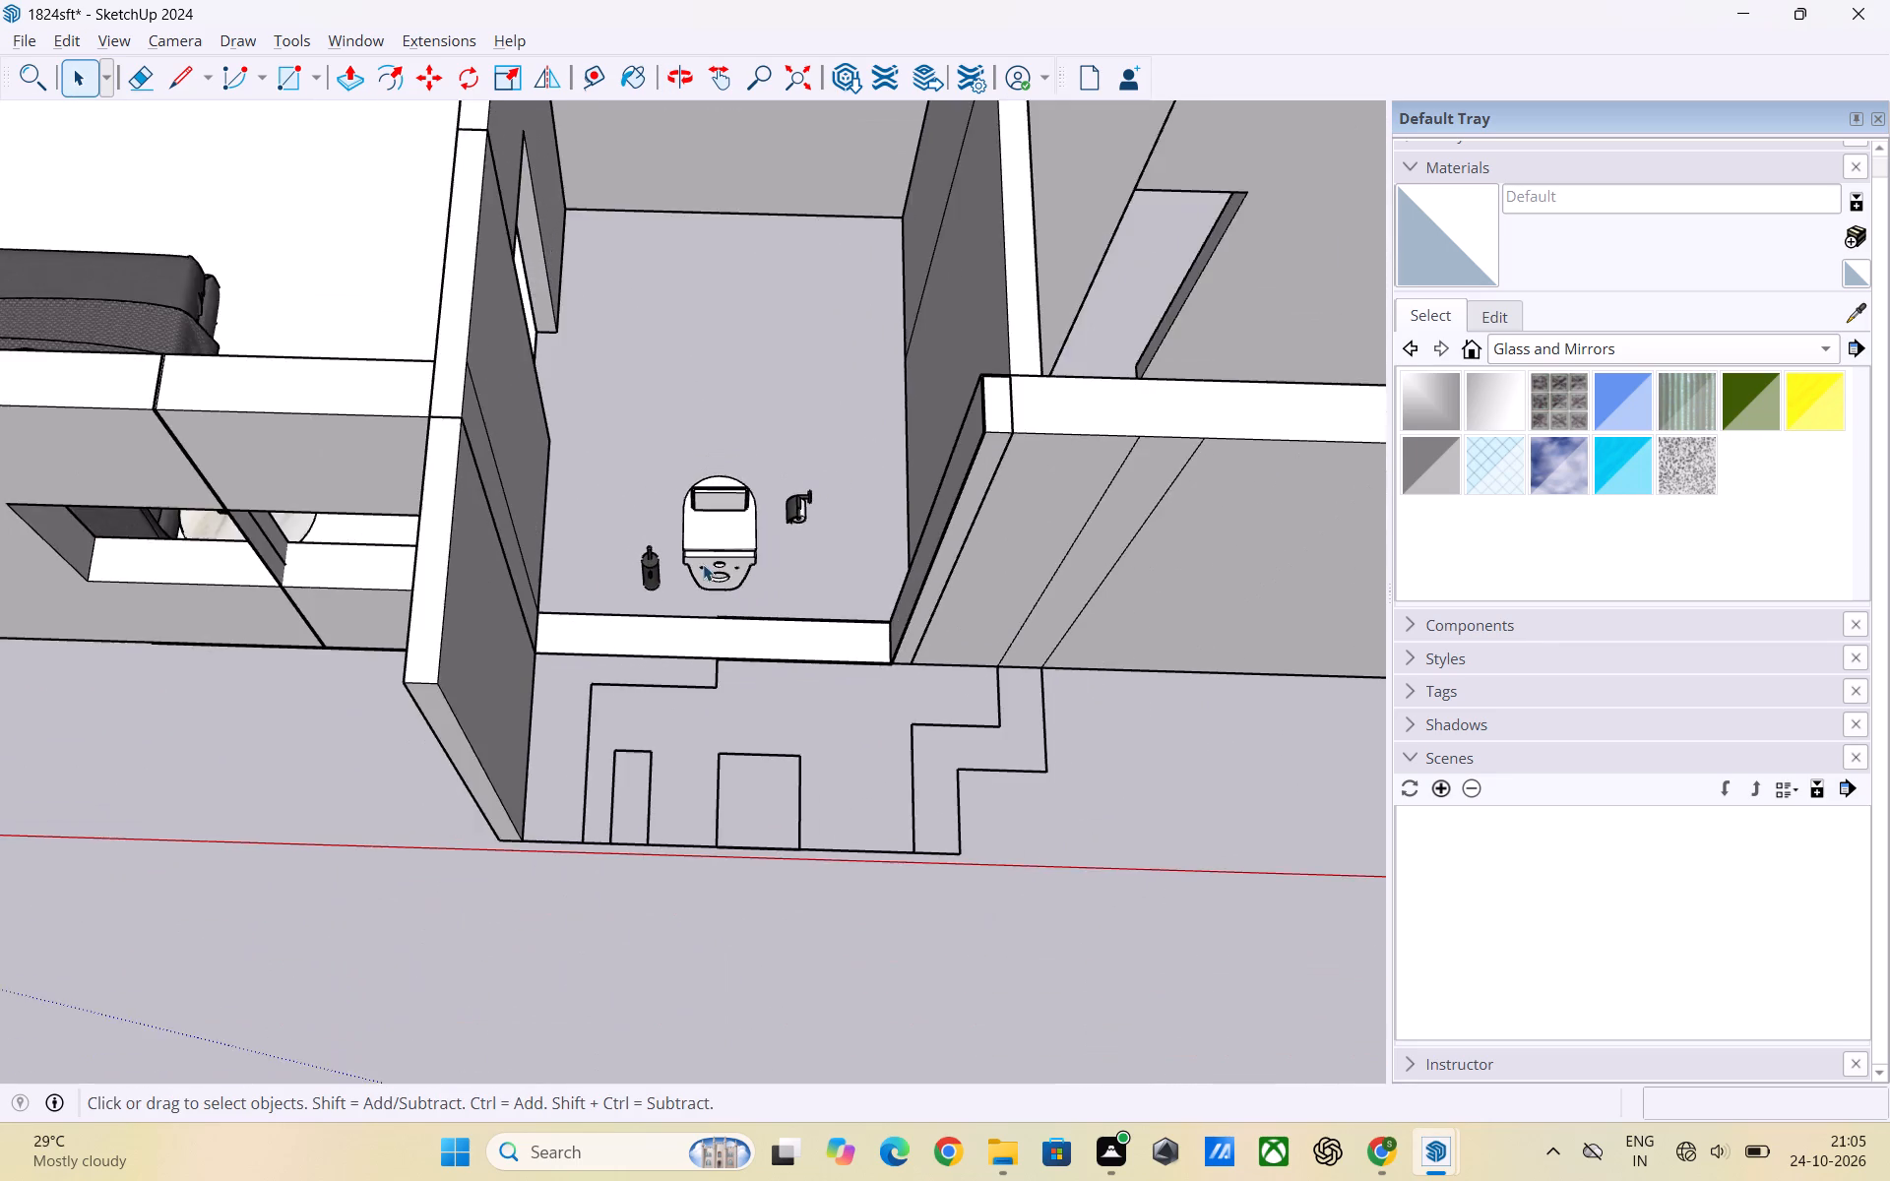
pyautogui.scroll(-3, 703, 564)
pyautogui.moveTo(839, 600); pyautogui.dragTo(684, 586, button='middle')
pyautogui.scroll(6, 637, 580)
pyautogui.moveTo(583, 597); pyautogui.dragTo(599, 623, button='middle')
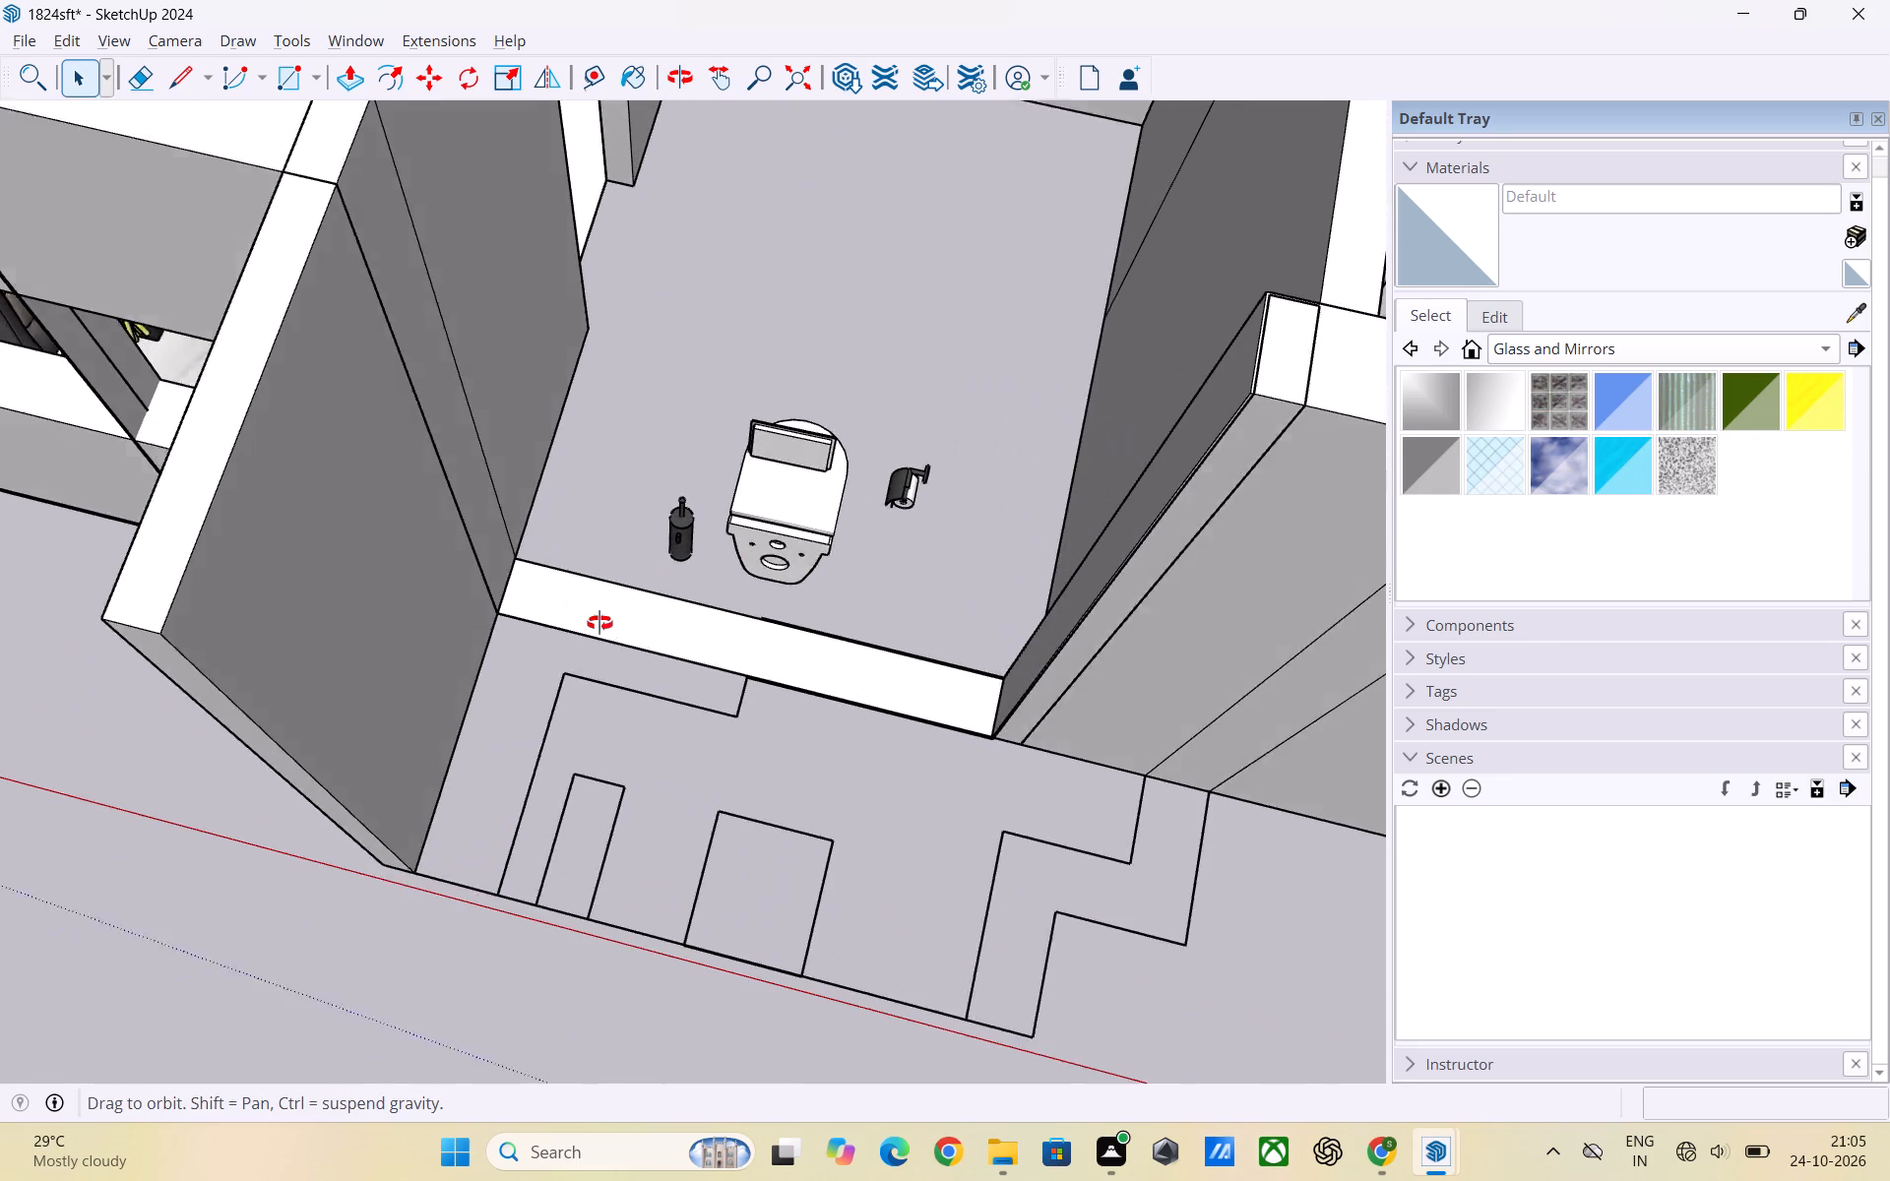
pyautogui.moveTo(599, 623); pyautogui.dragTo(659, 656, button='middle')
pyautogui.moveTo(877, 659); pyautogui.dragTo(884, 546, button='middle')
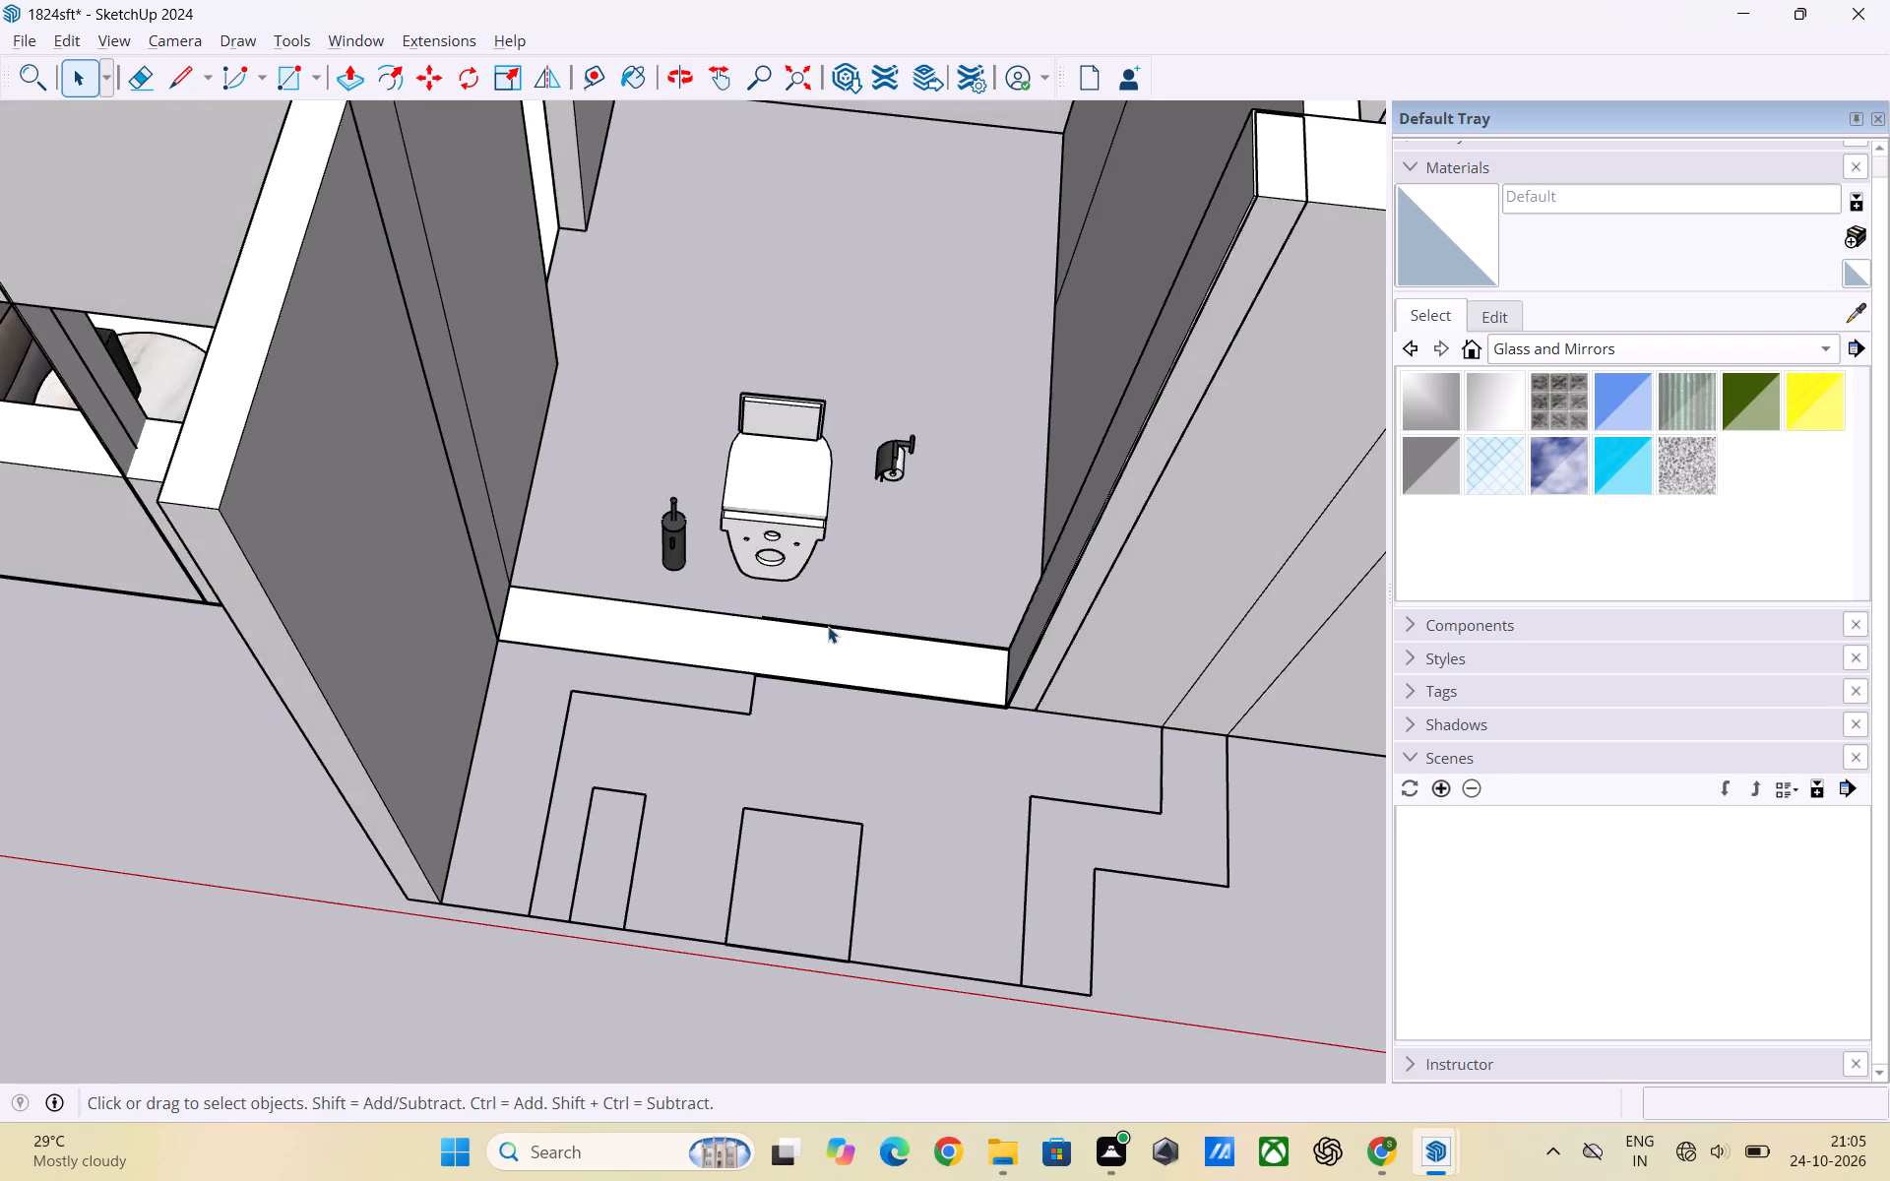
# Draw a rectangle about 2' 6" by 8 3/4" over the bedroom-side end of the floor strip.
pyautogui.scroll(4, 827, 628)
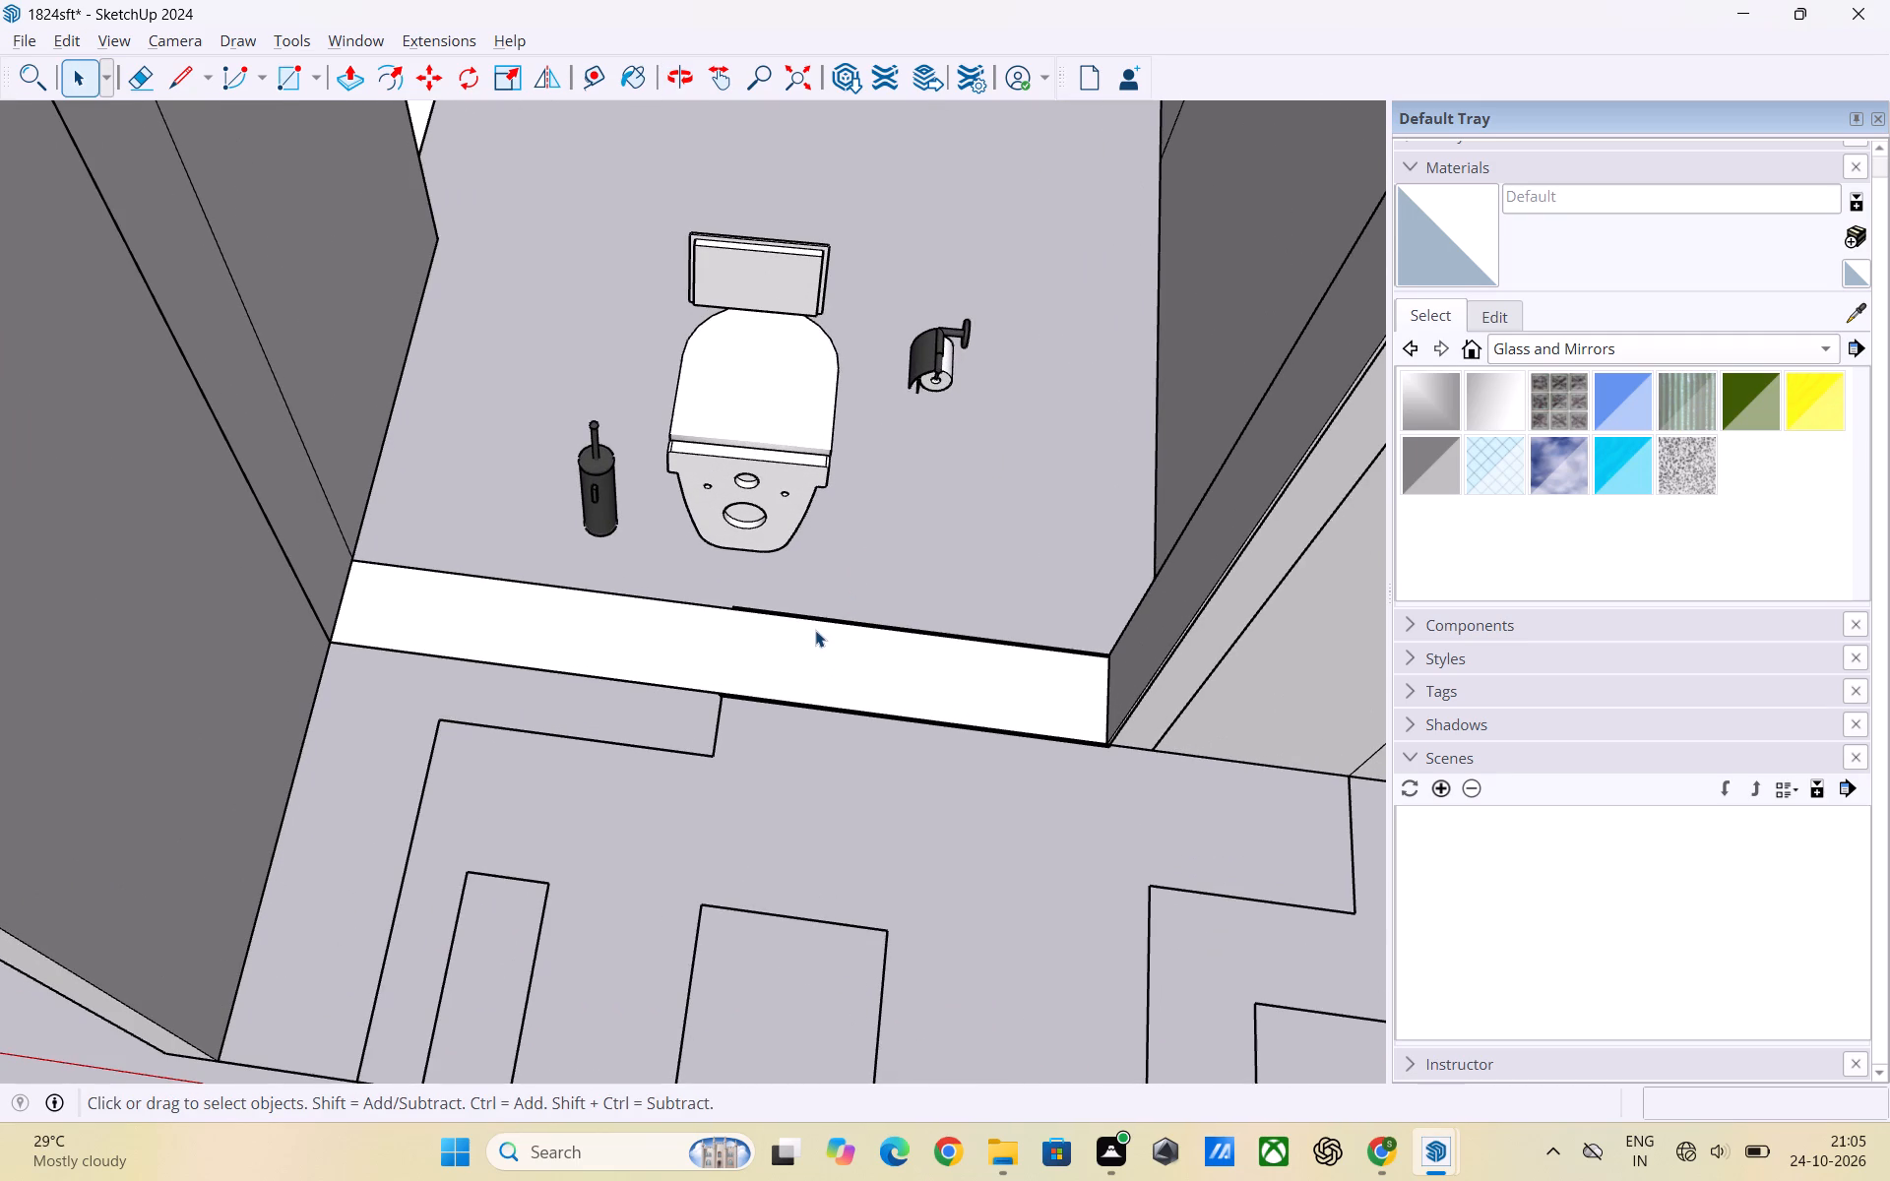
pyautogui.press('r')
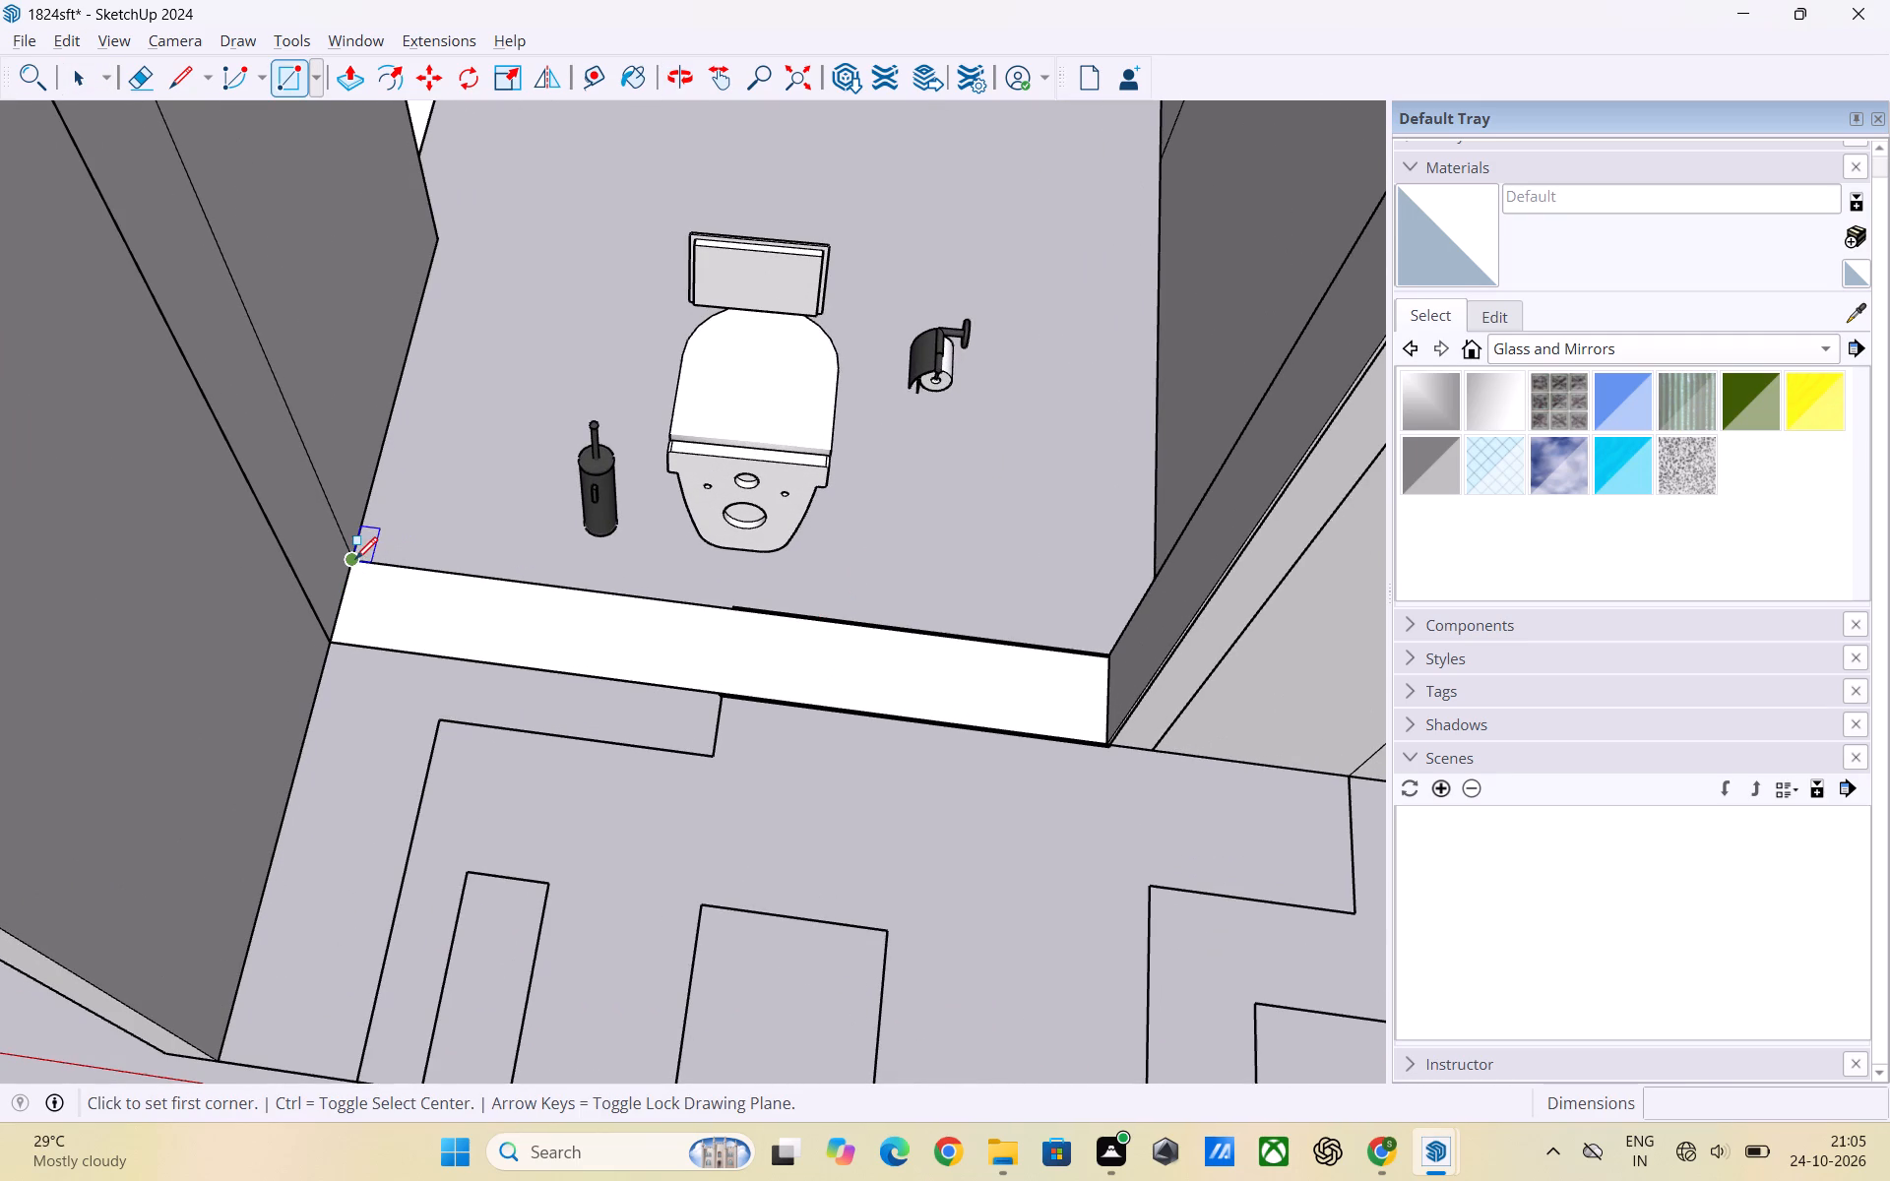
pyautogui.click(354, 560)
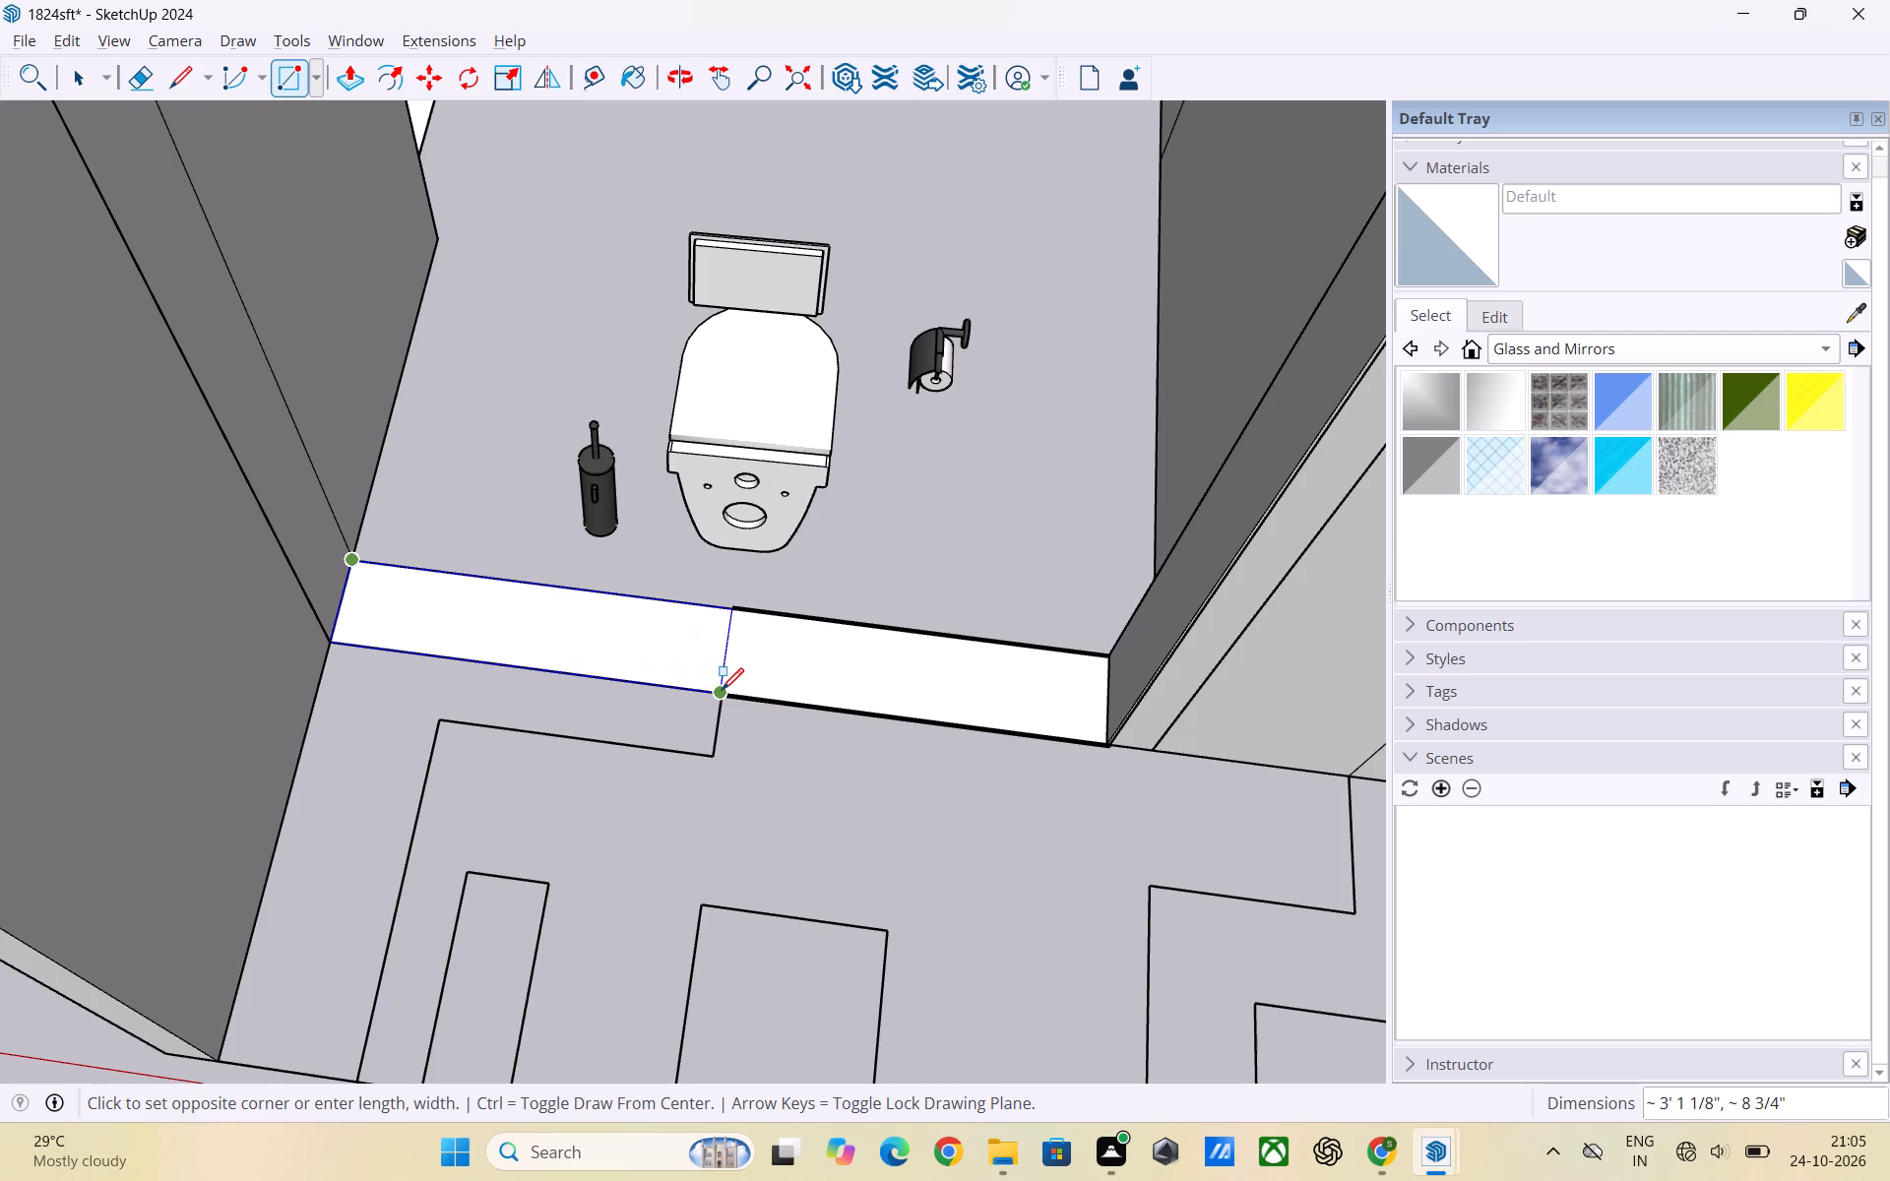
pyautogui.click(650, 677)
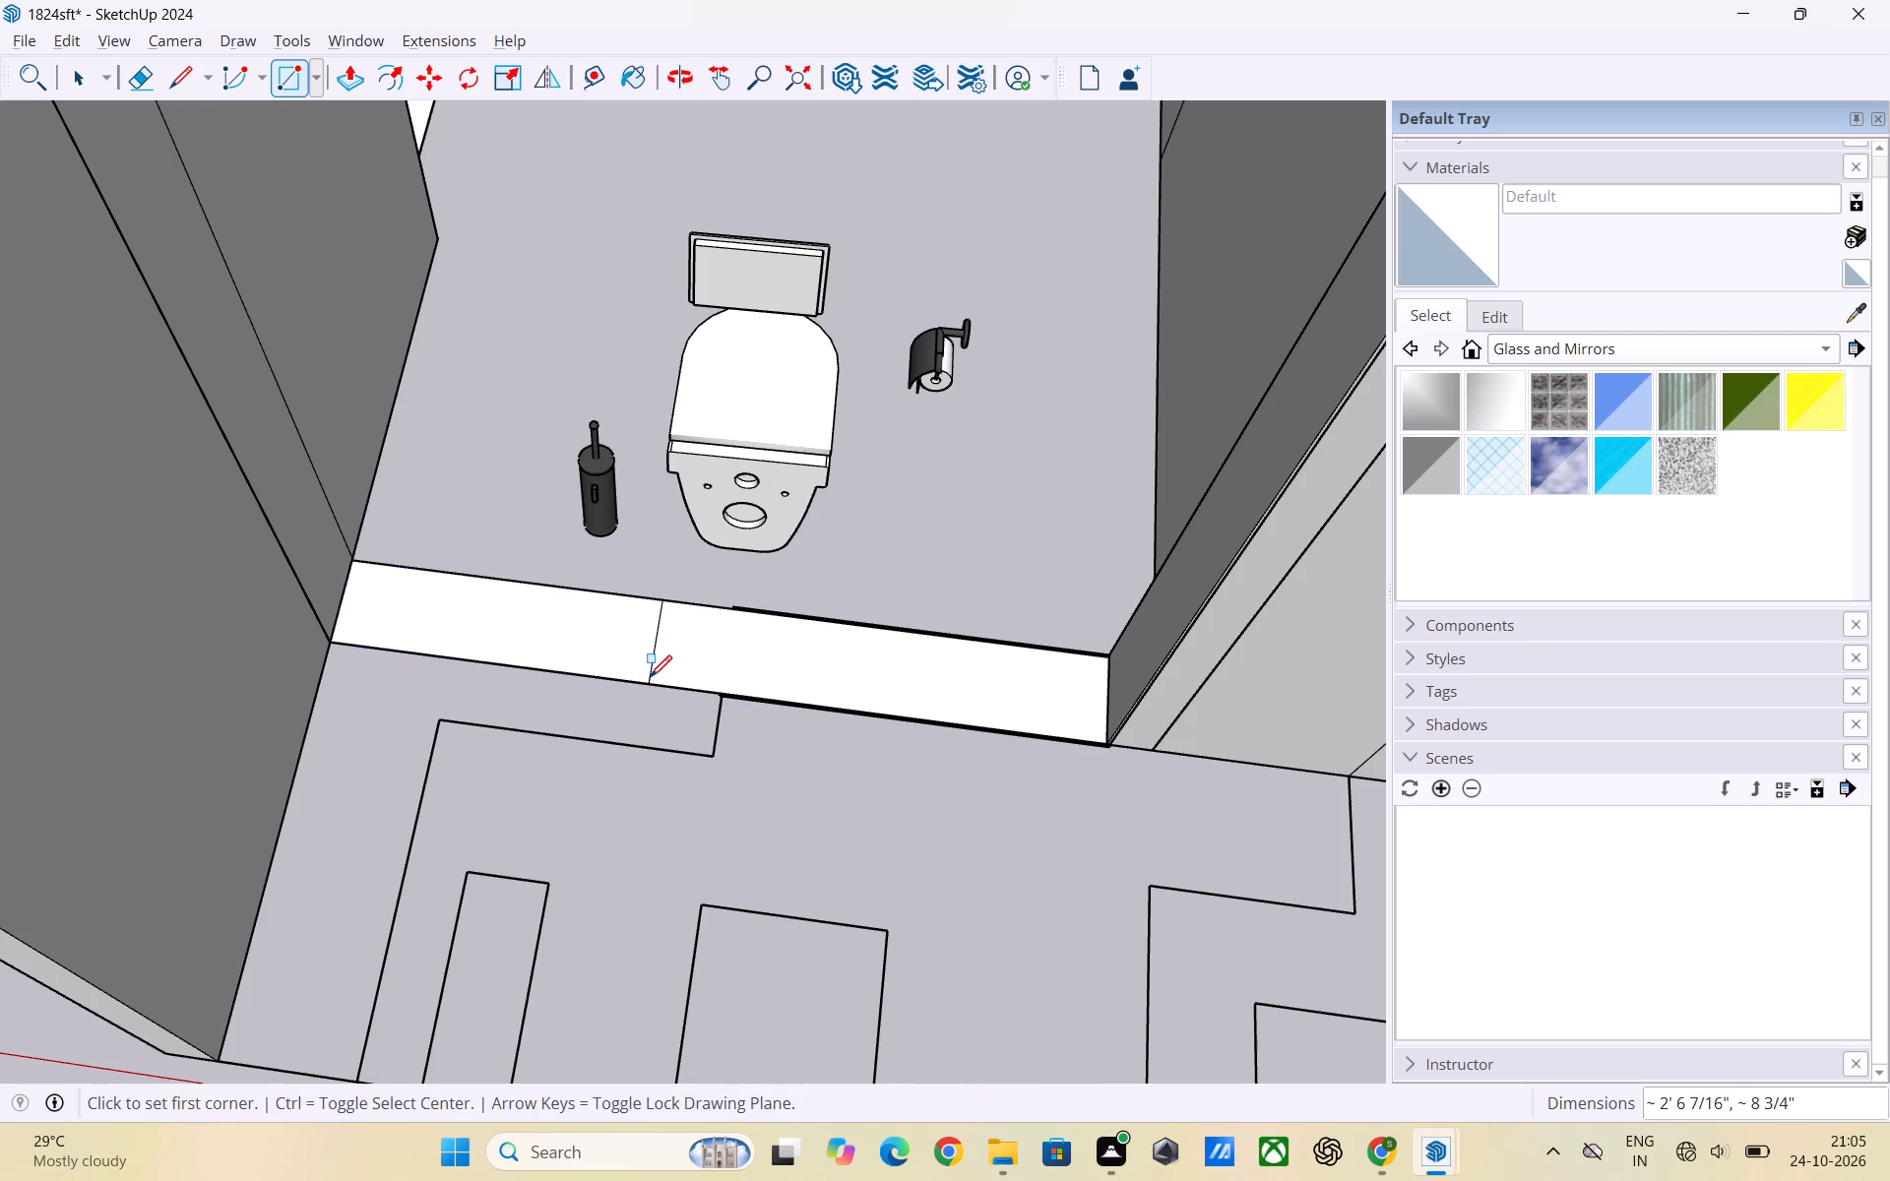
pyautogui.press('space')
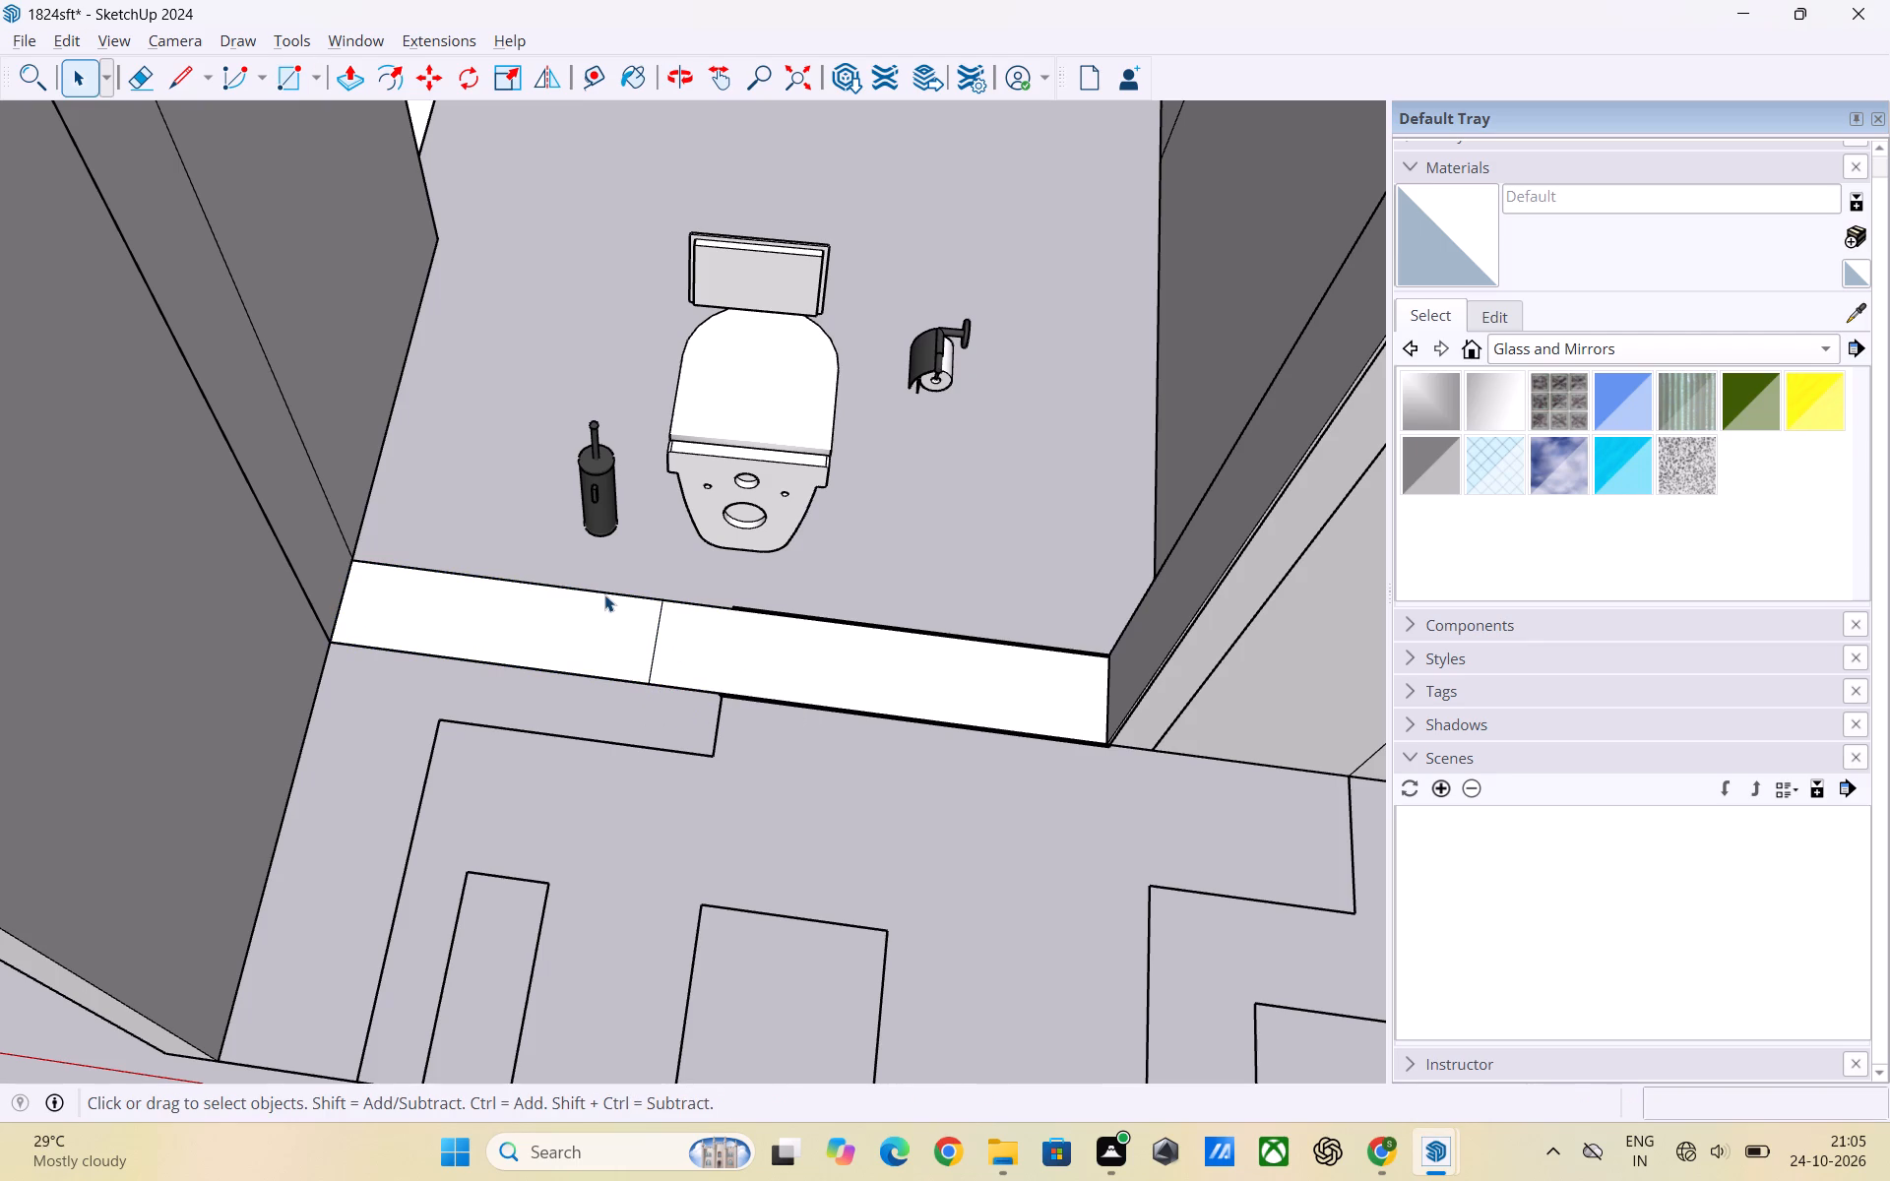
pyautogui.press('r')
pyautogui.press('space')
# Group the bedroom-side section of the floor strip together with its bounding edges.
pyautogui.click(555, 618)
pyautogui.doubleClick(555, 623)
pyautogui.rightClick(555, 623)
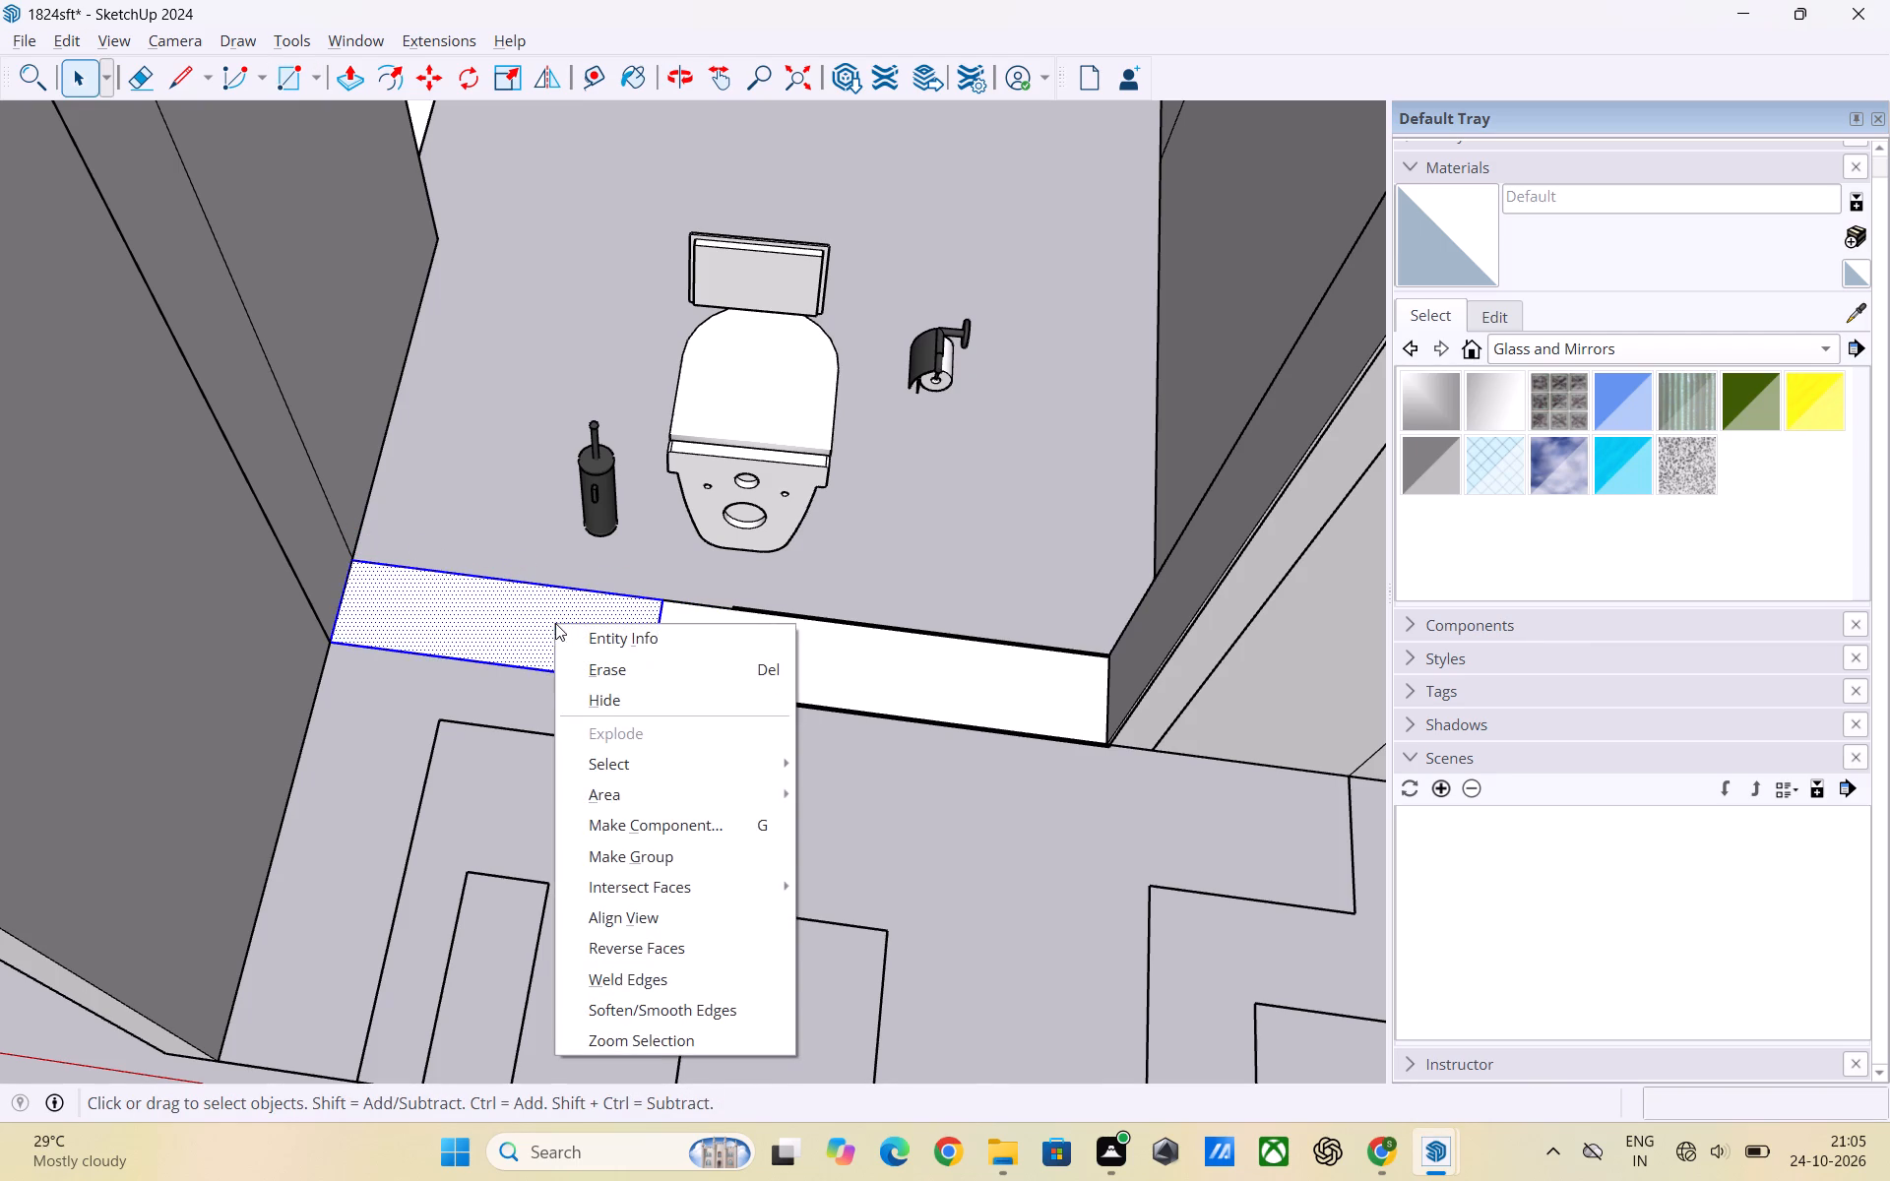
pyautogui.click(625, 861)
pyautogui.click(906, 532)
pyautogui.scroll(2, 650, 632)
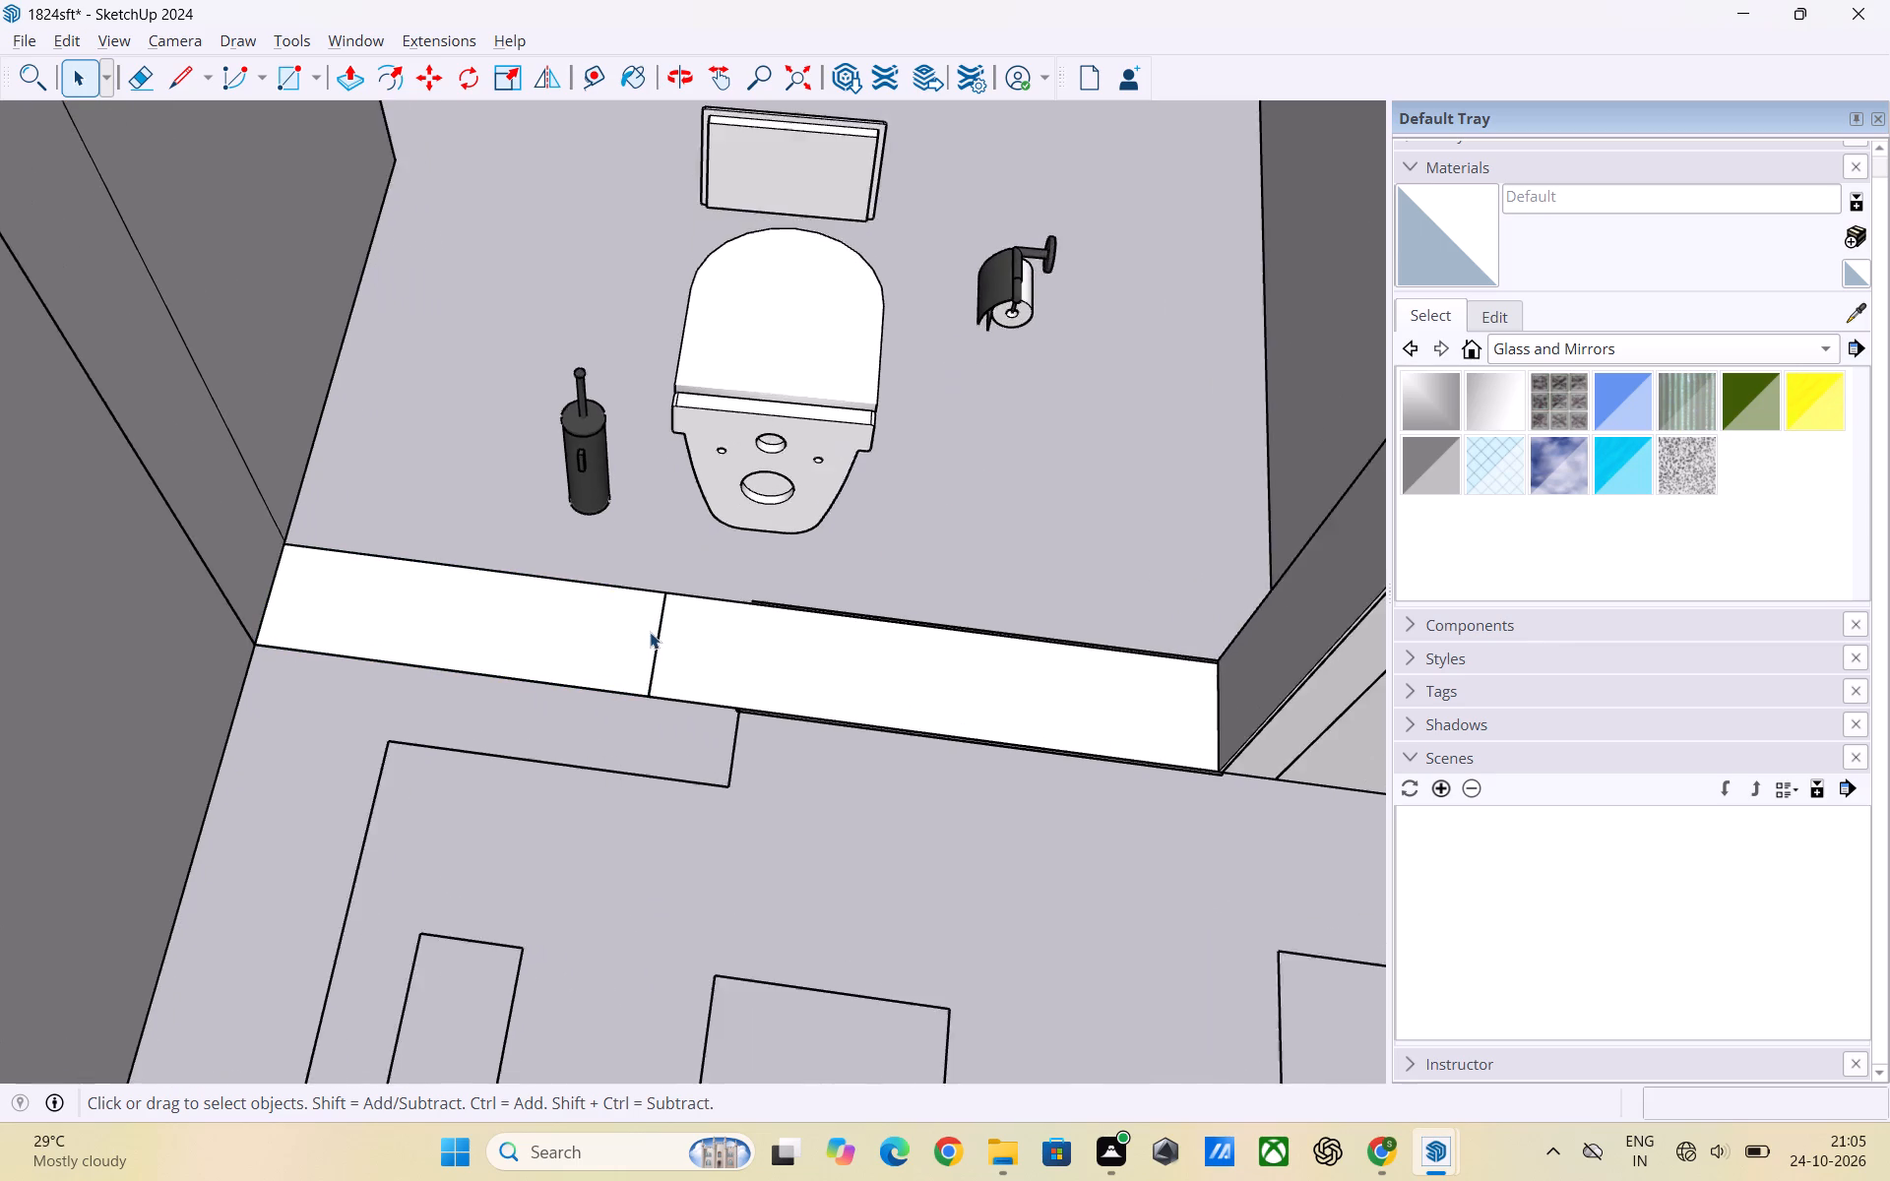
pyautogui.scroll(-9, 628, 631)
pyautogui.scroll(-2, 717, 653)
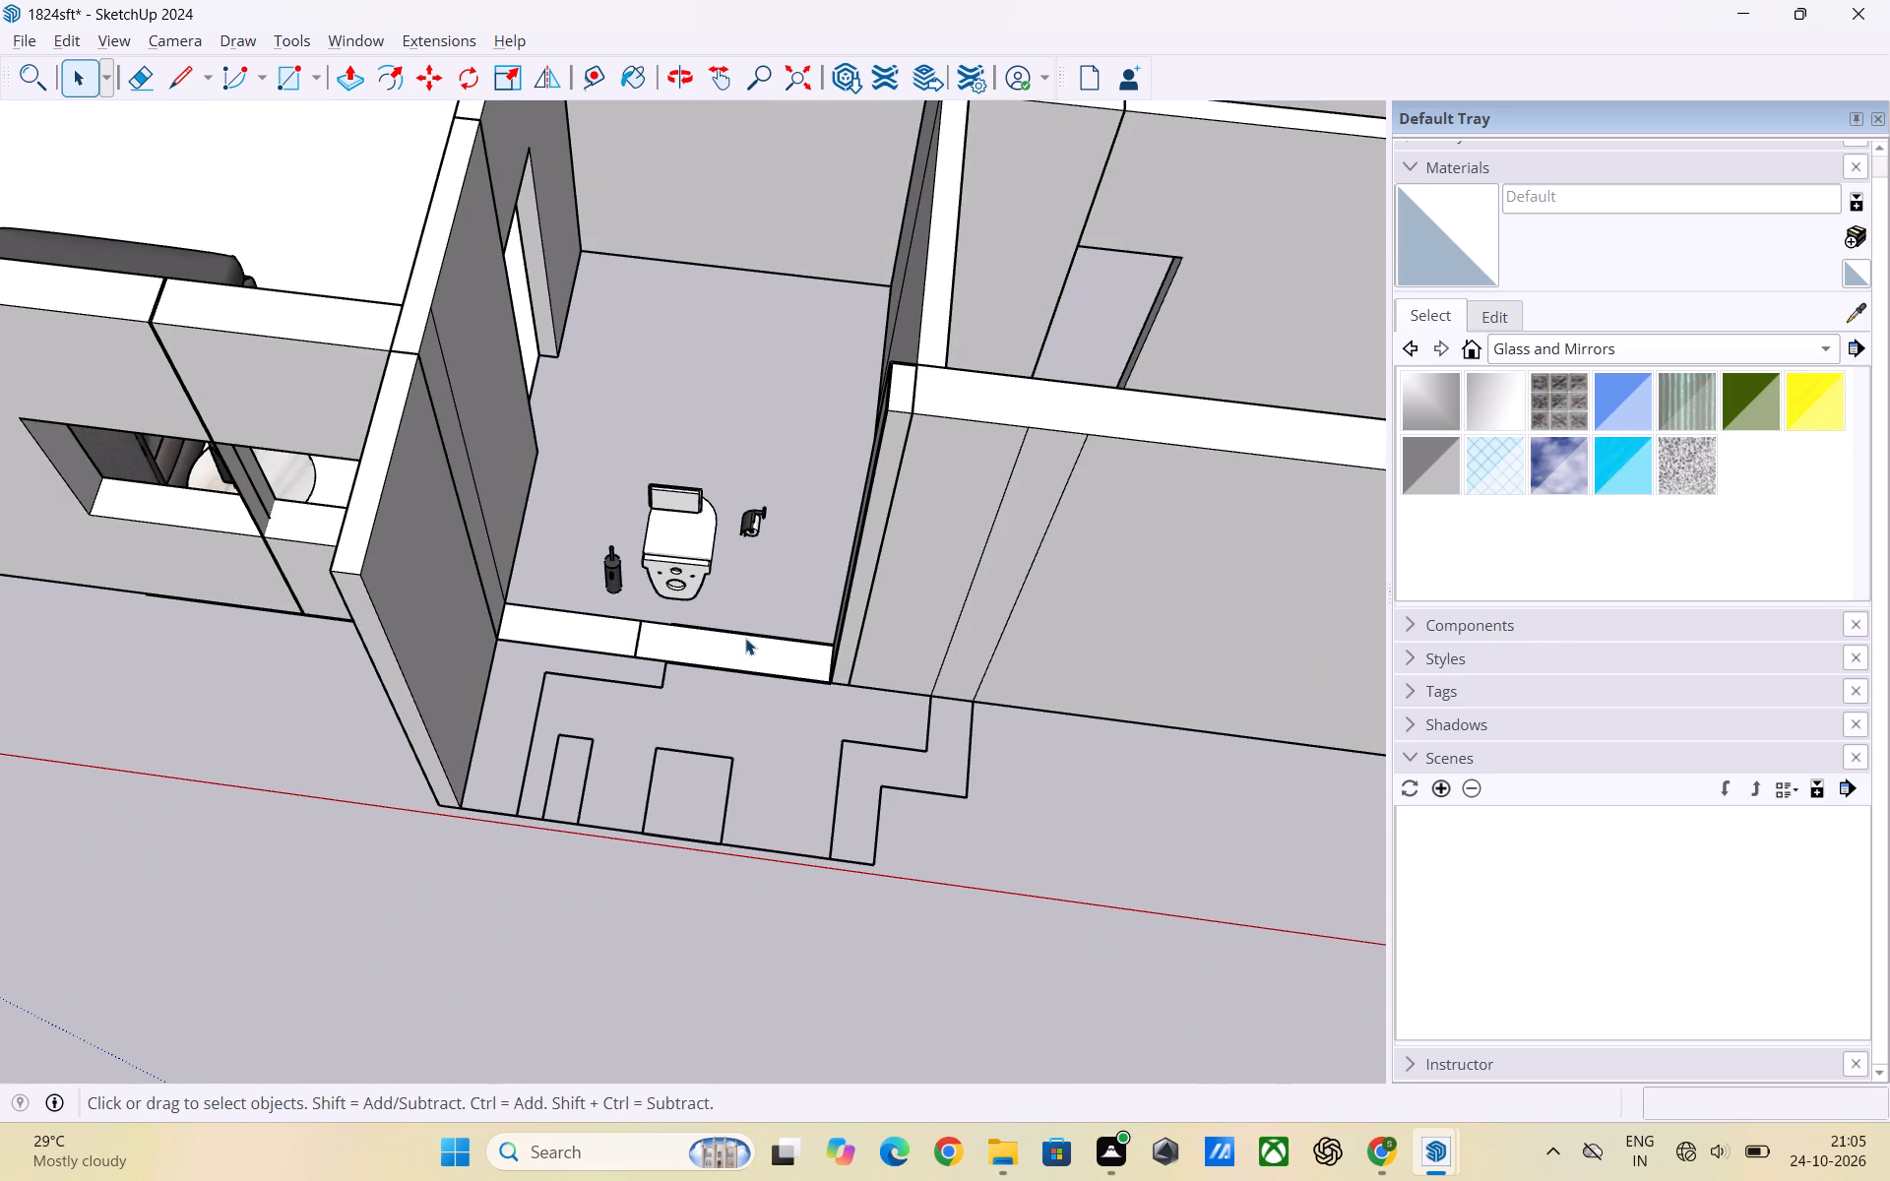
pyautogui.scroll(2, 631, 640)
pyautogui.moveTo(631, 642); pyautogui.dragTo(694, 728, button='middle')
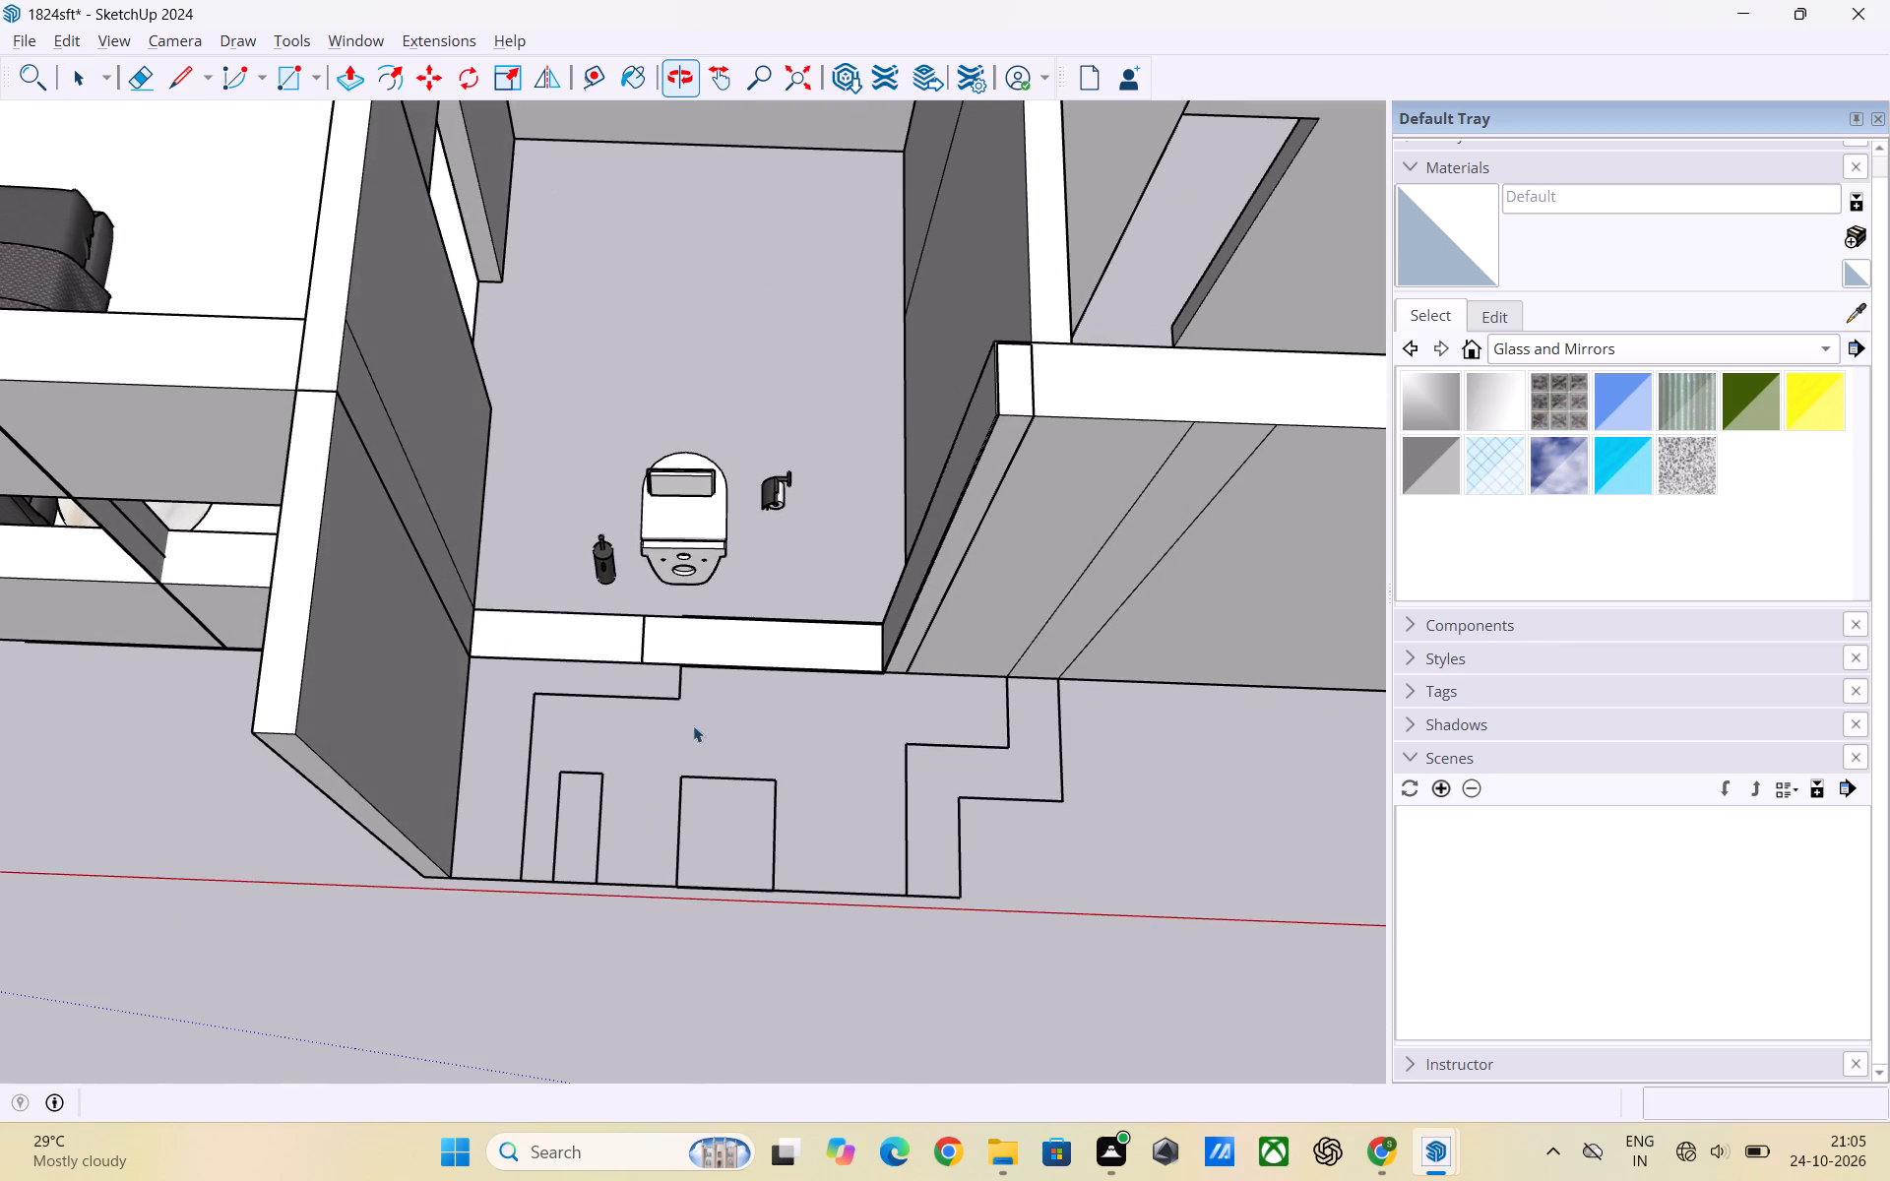
# Undo the grouping and the rectangle drawn on the bedroom-side end of the floor strip.
pyautogui.hotkey('ctrl', 'z')
pyautogui.hotkey('ctrl', 'z')
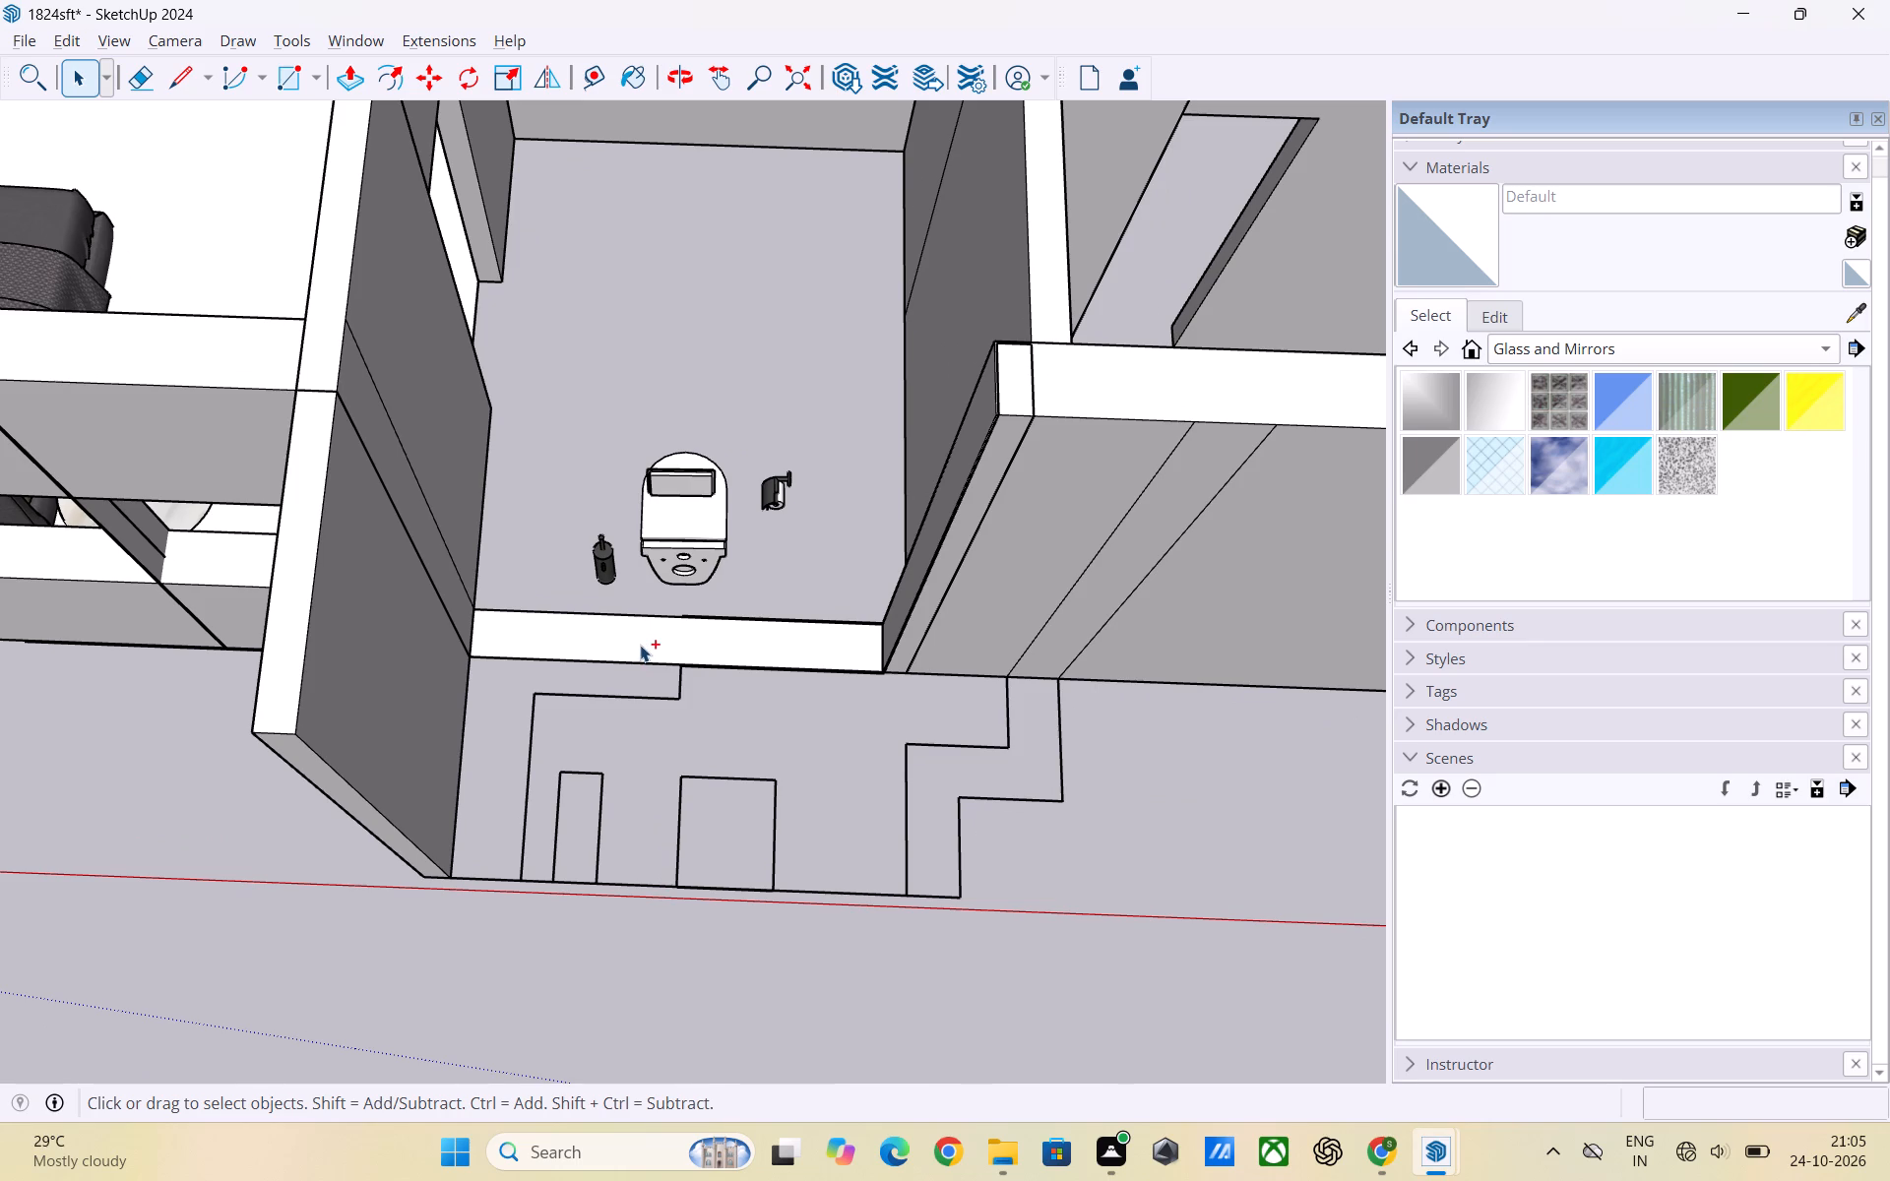
# Draw a rectangle about 1' 10" by 8 3/4" over the bedroom-side end of the toilet's floor strip.
pyautogui.scroll(2, 552, 658)
pyautogui.scroll(-1, 557, 654)
pyautogui.moveTo(558, 656); pyautogui.dragTo(588, 695, button='middle')
pyautogui.scroll(3, 503, 622)
pyautogui.press('r')
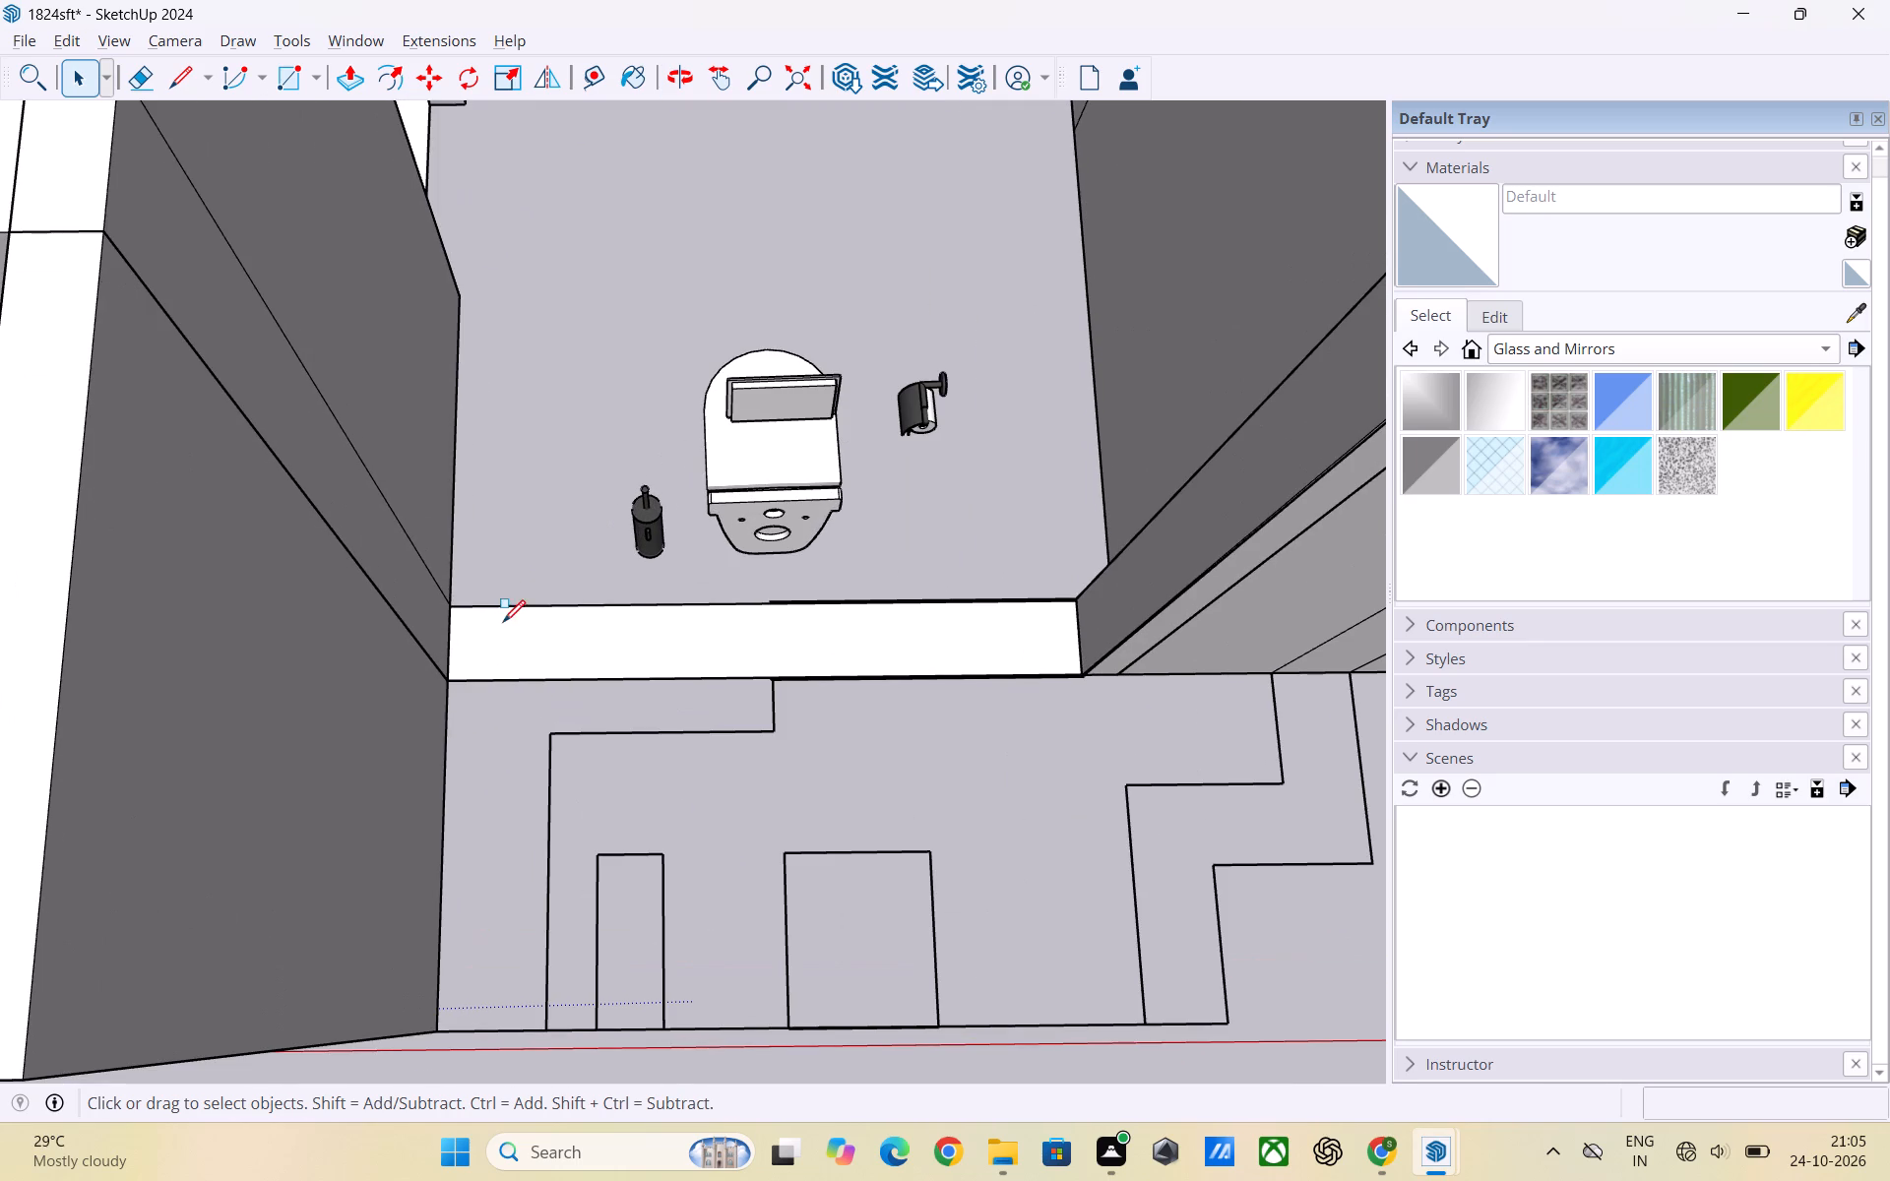
pyautogui.scroll(3, 464, 612)
pyautogui.click(449, 606)
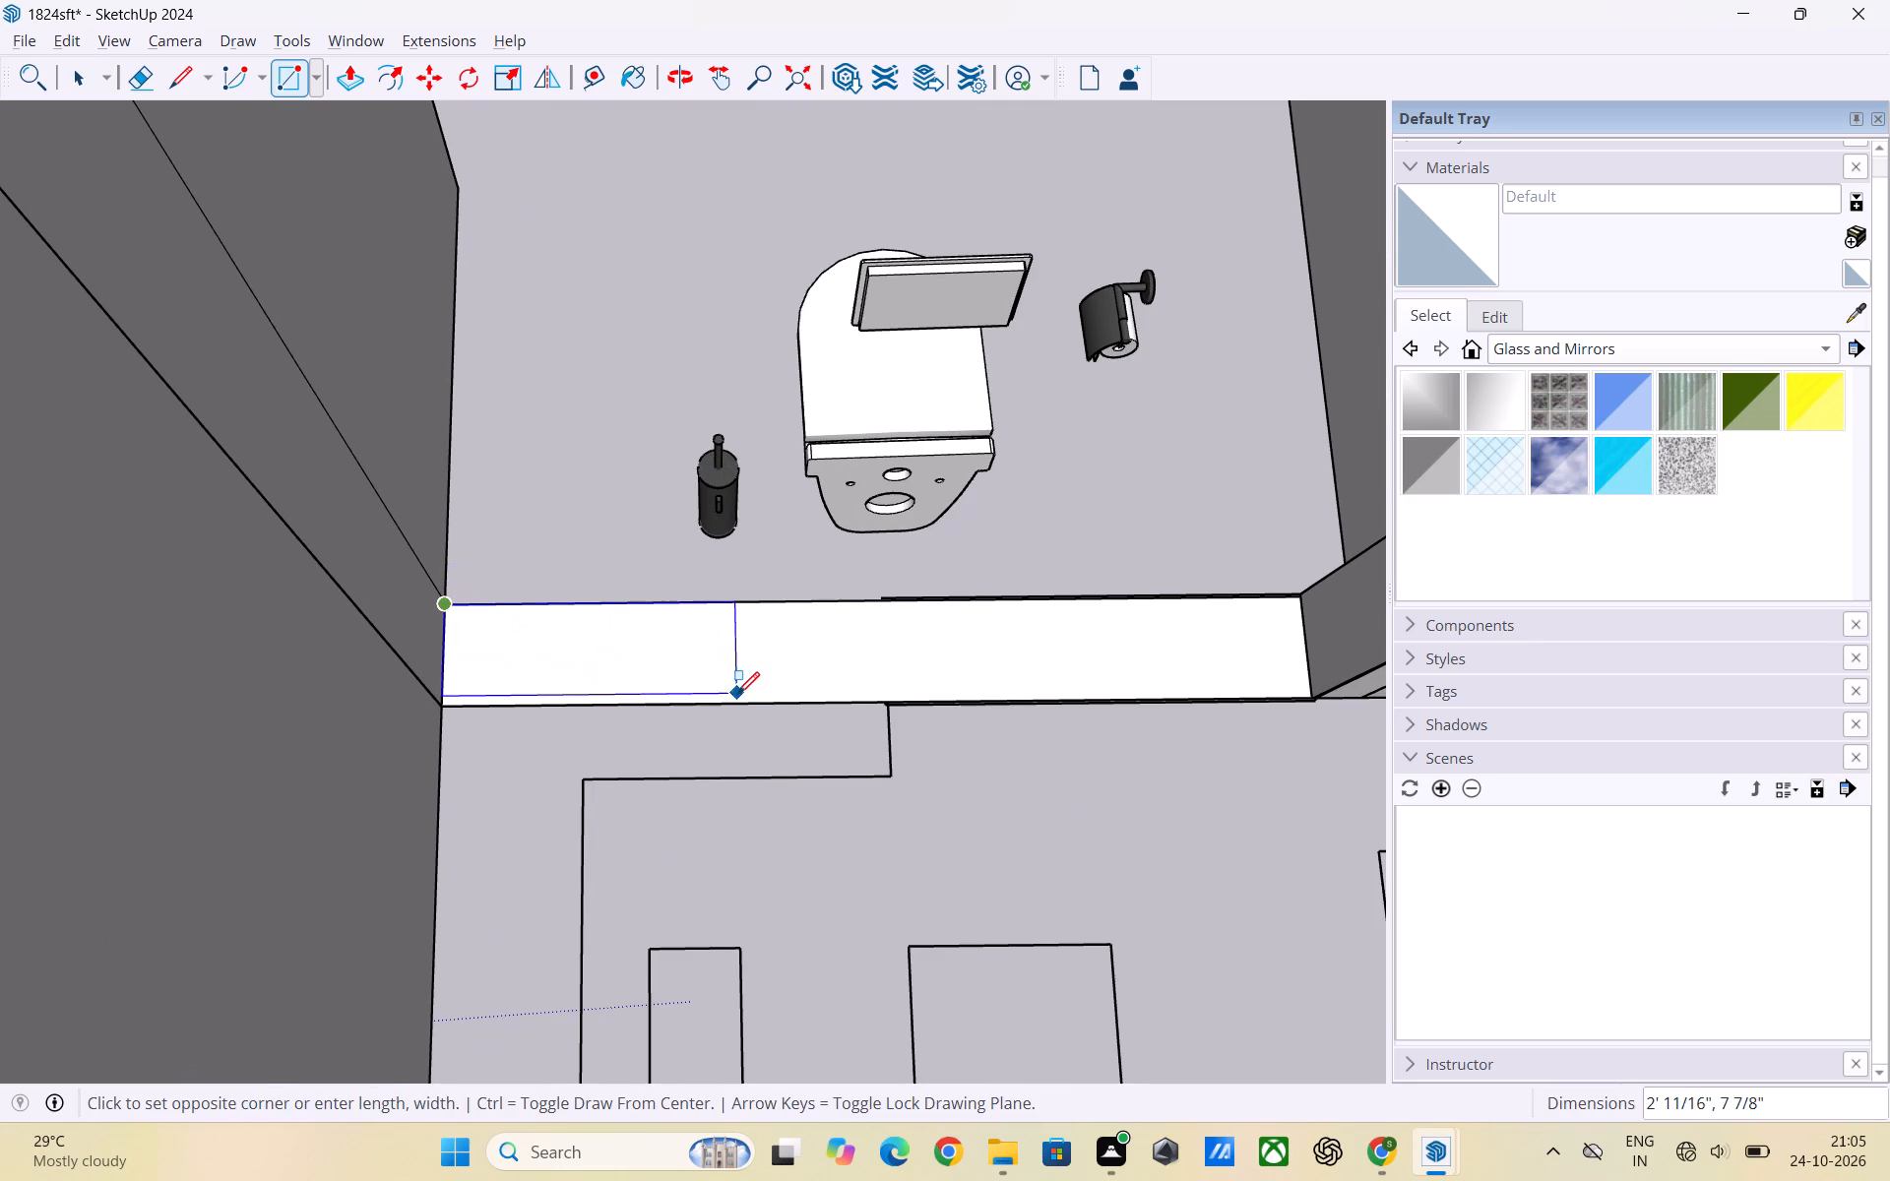
pyautogui.click(705, 698)
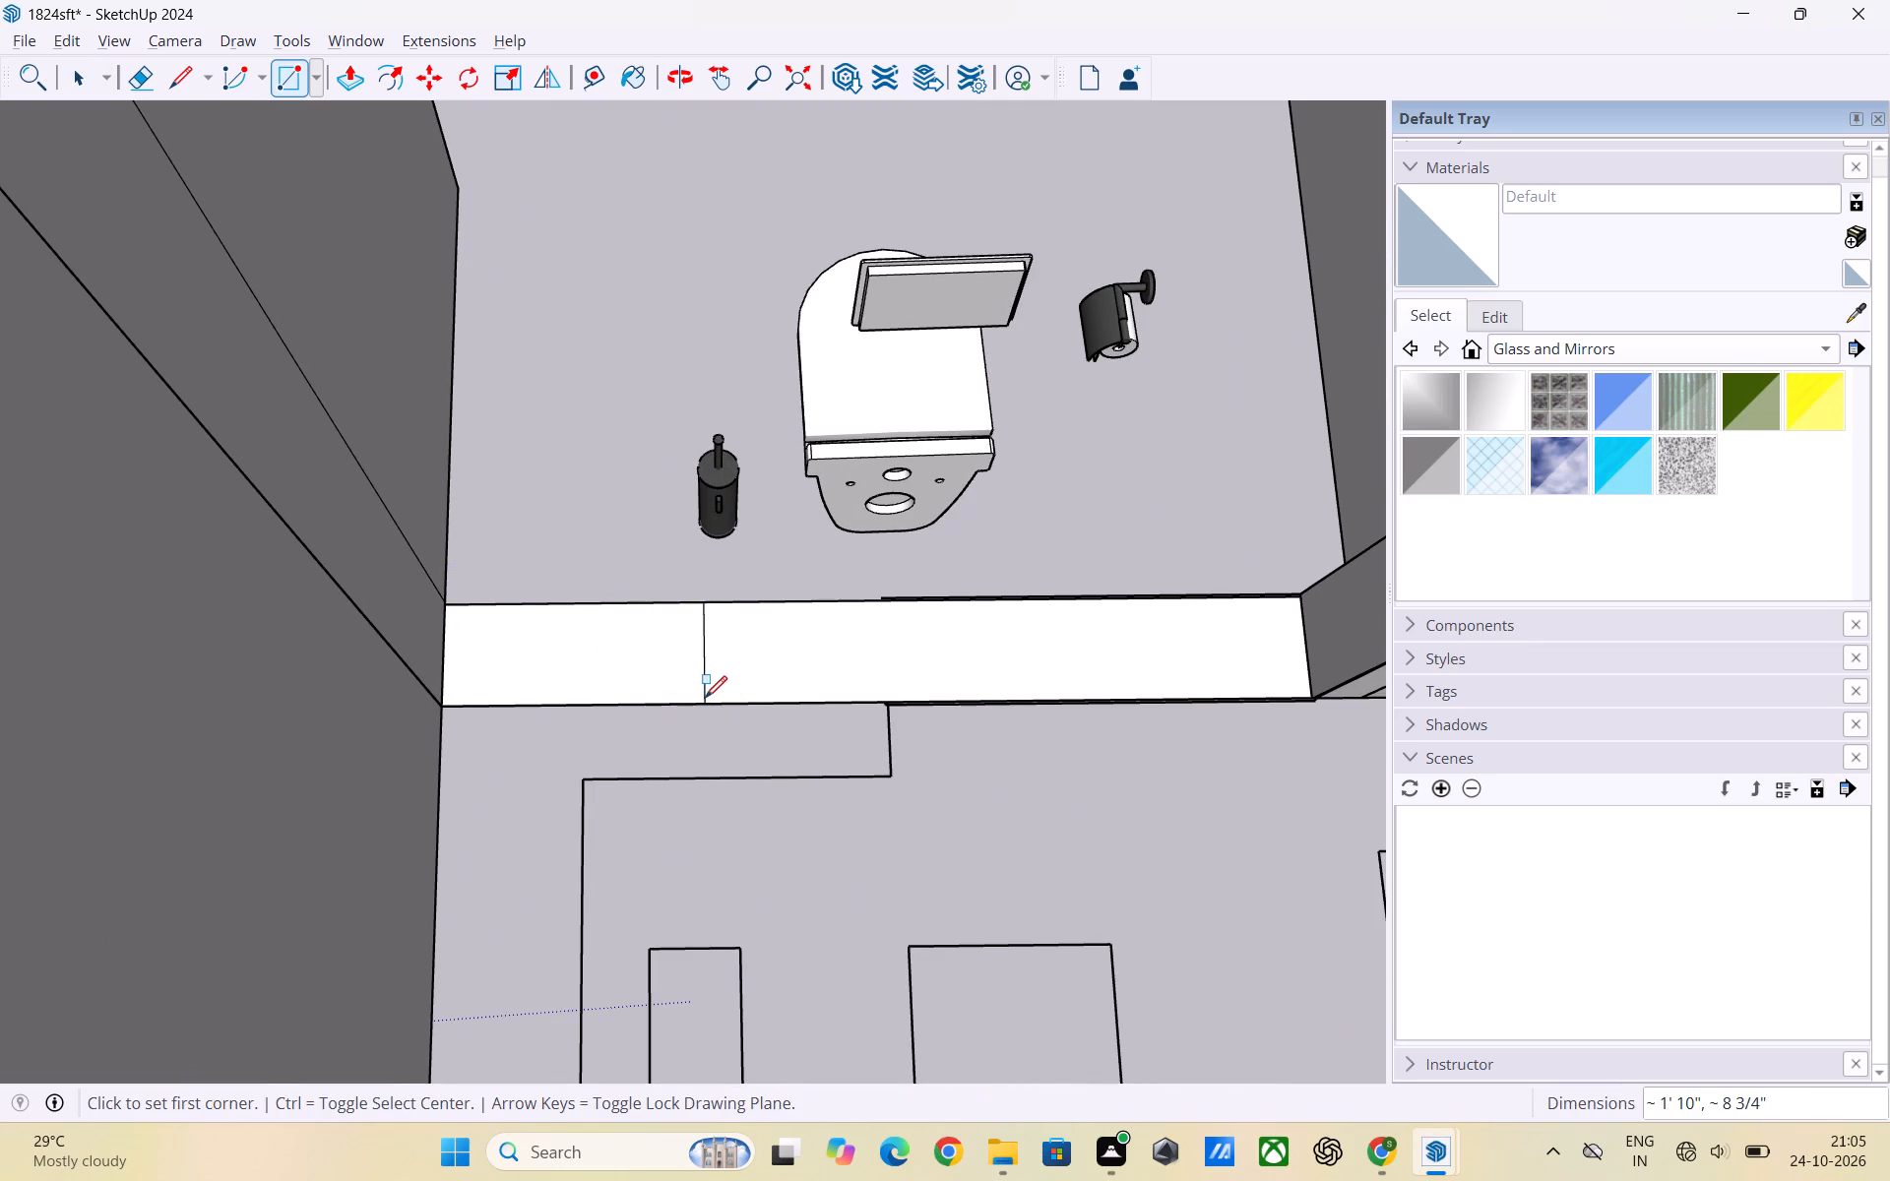
pyautogui.press('space')
# Draw a rectangle about 2' 4" by 9" over the opposite end of the floor strip, leaving a gap between the sections.
pyautogui.press('r')
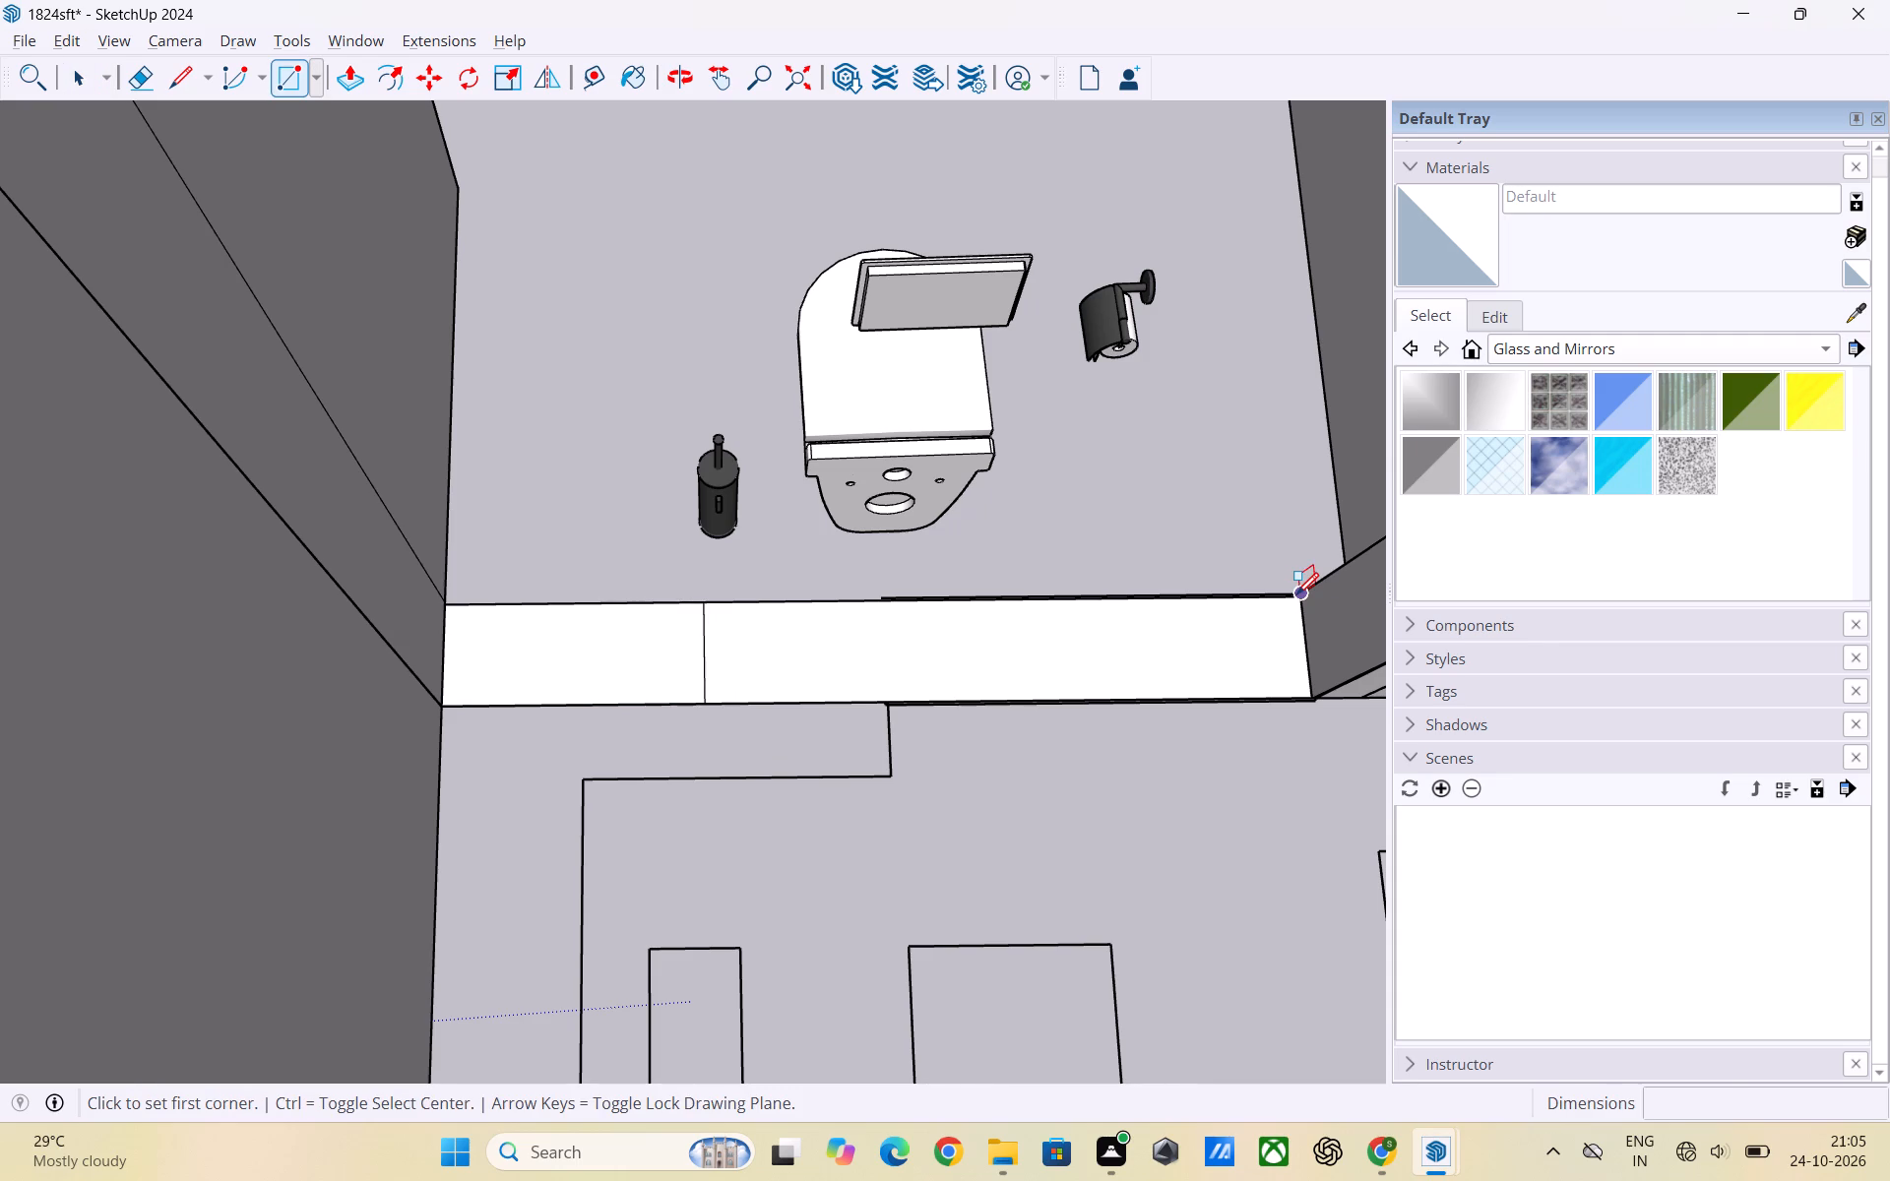
pyautogui.click(1296, 594)
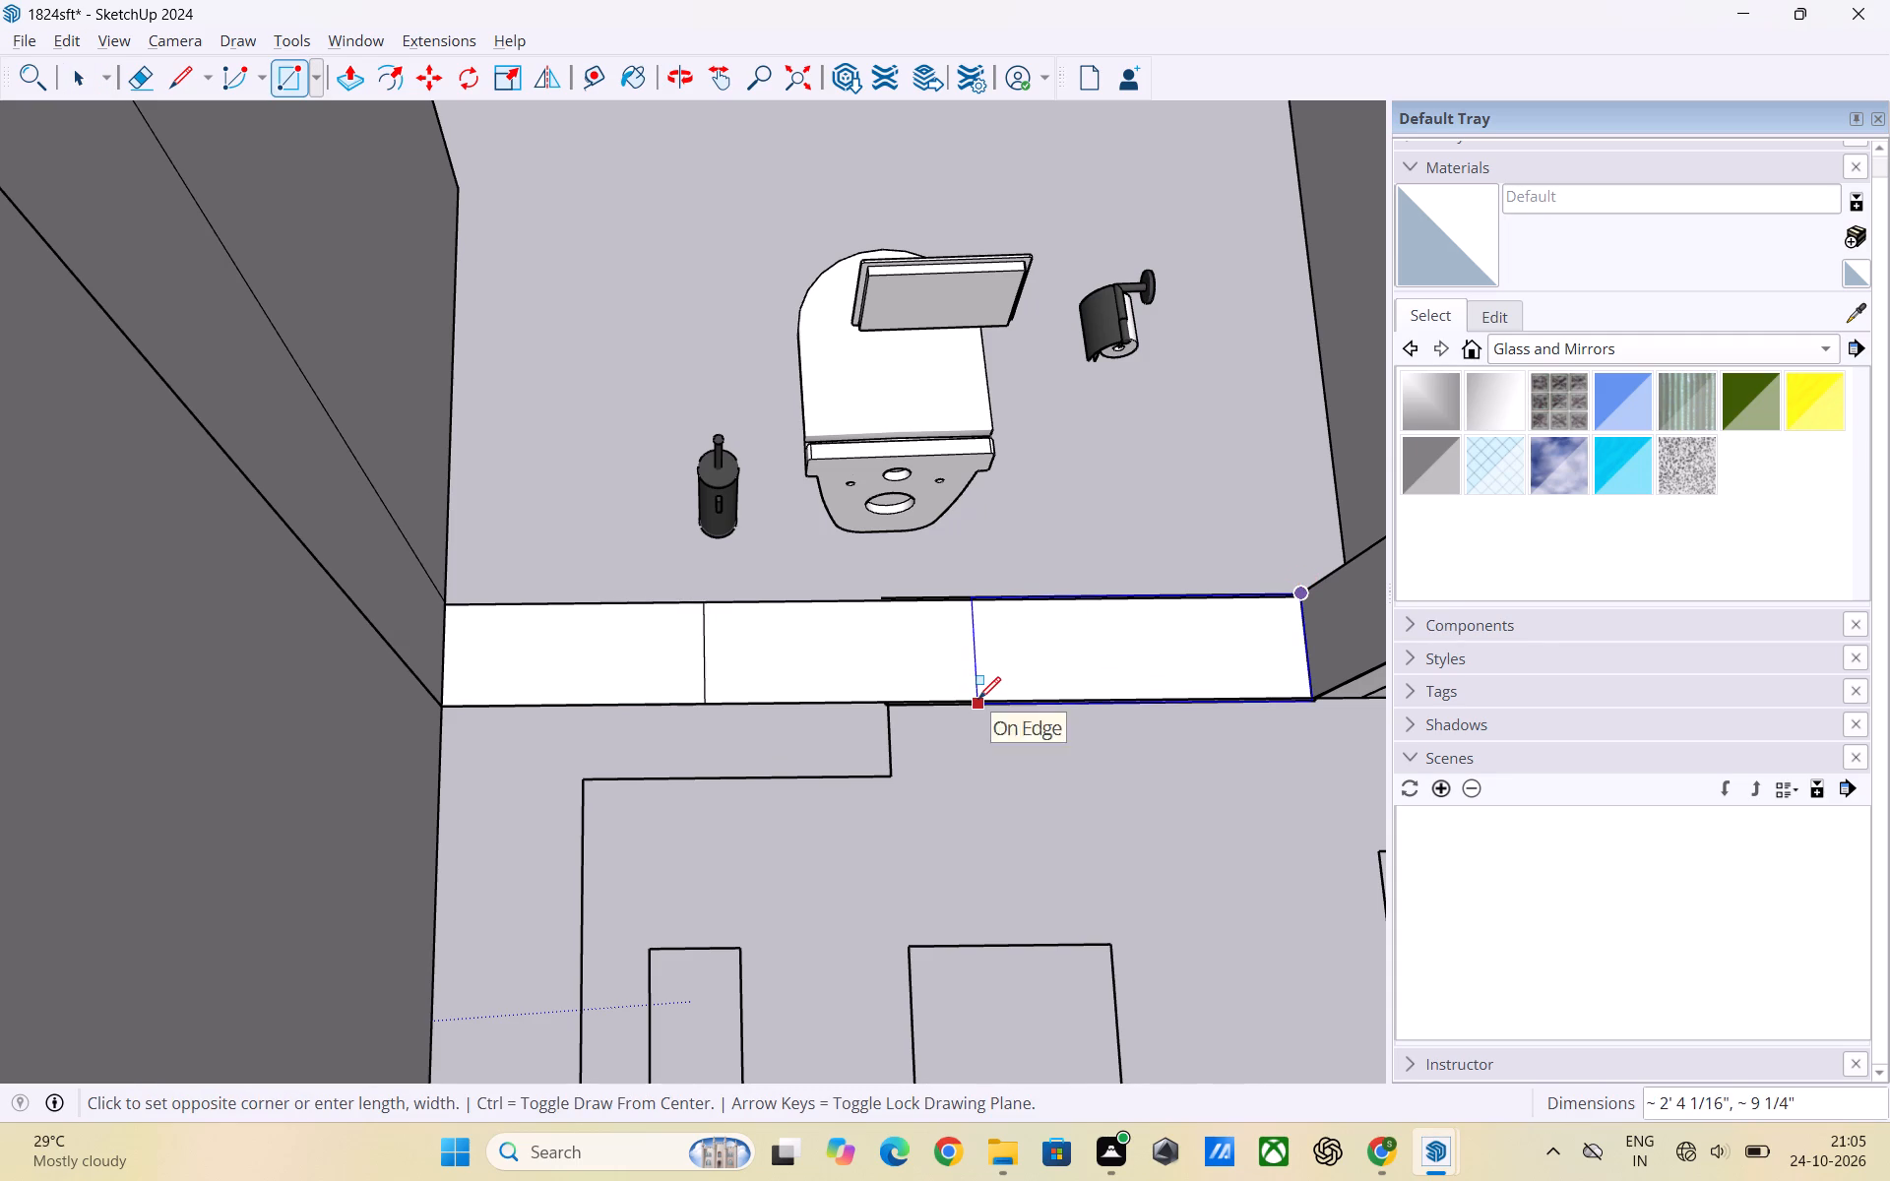
pyautogui.click(987, 699)
pyautogui.press('space')
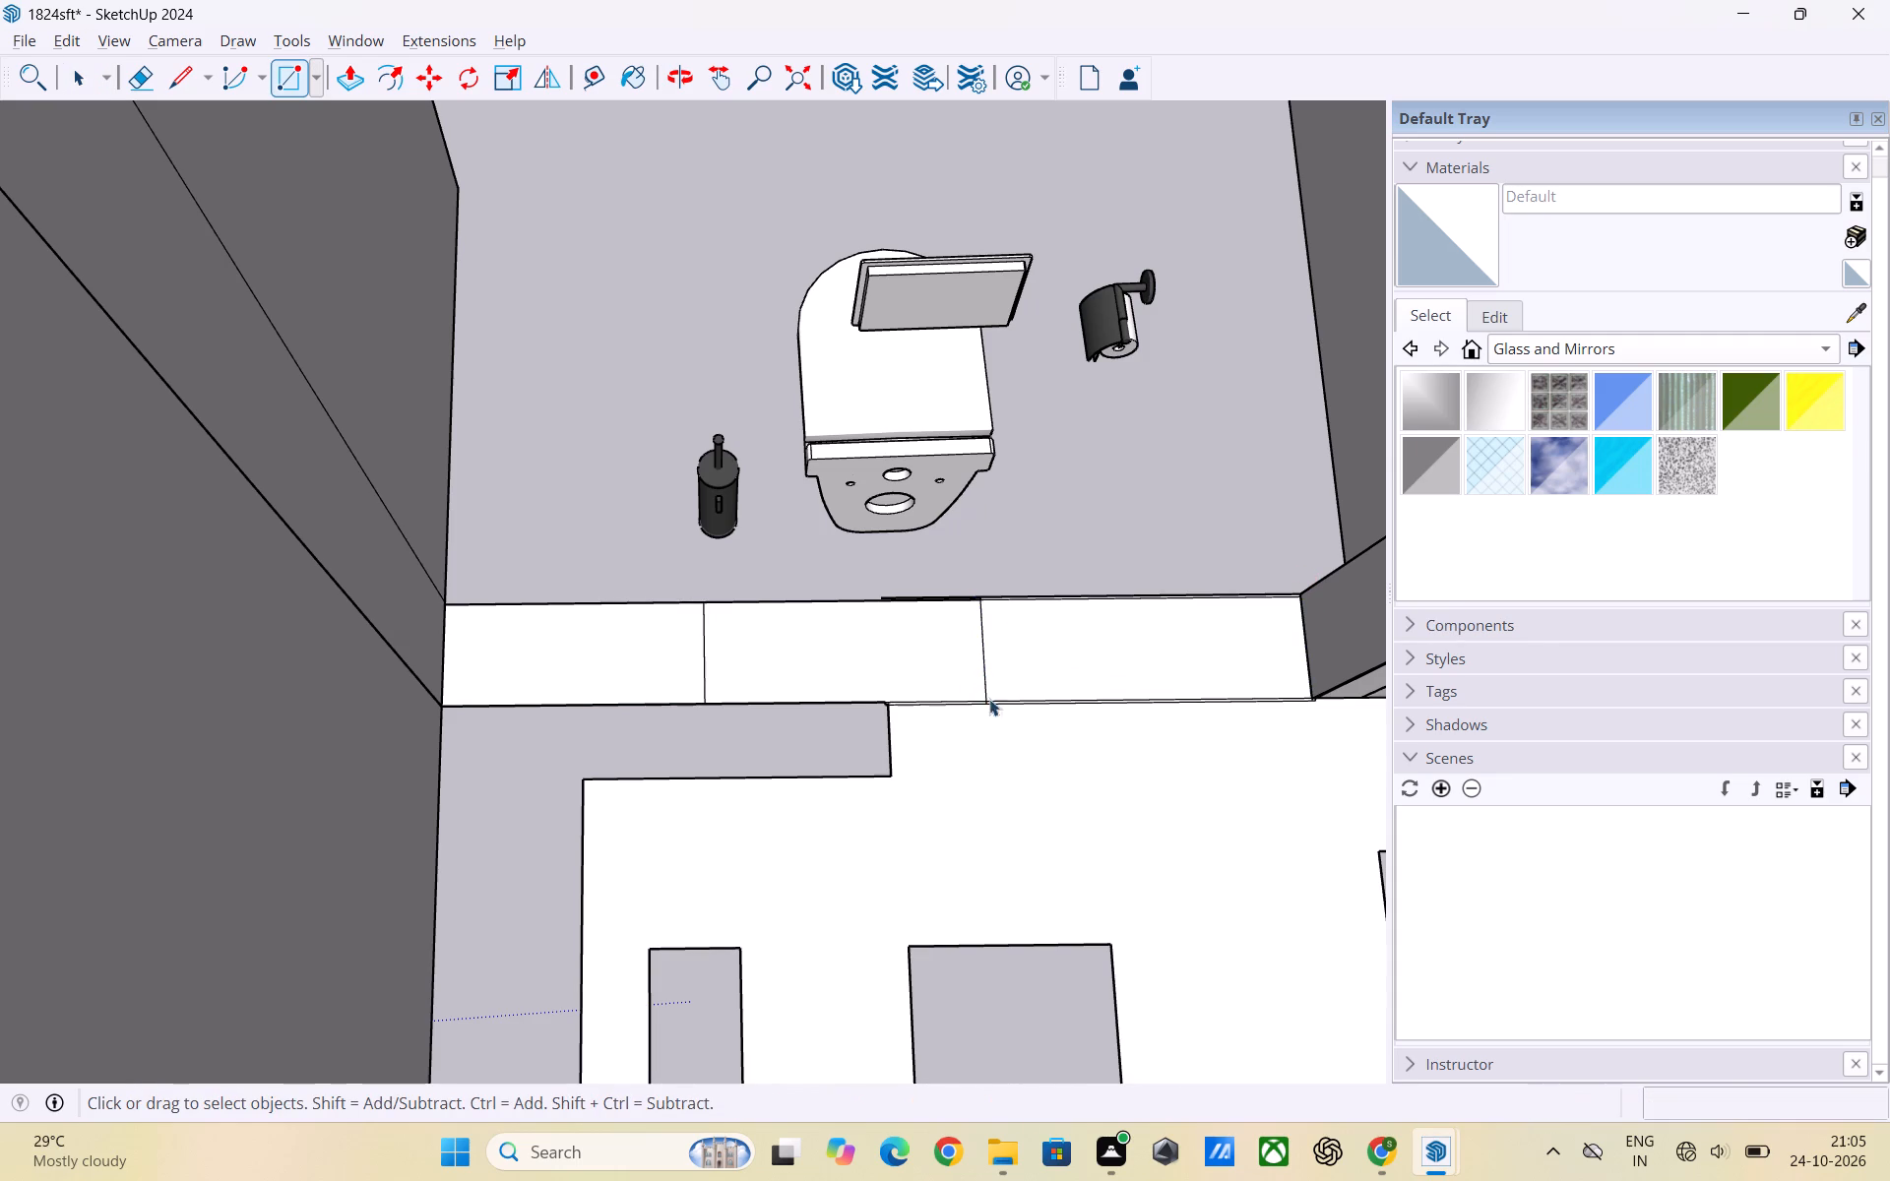
# Delete the white face filling the outlined floor area outside the strip.
pyautogui.click(1061, 798)
pyautogui.press('Delete')
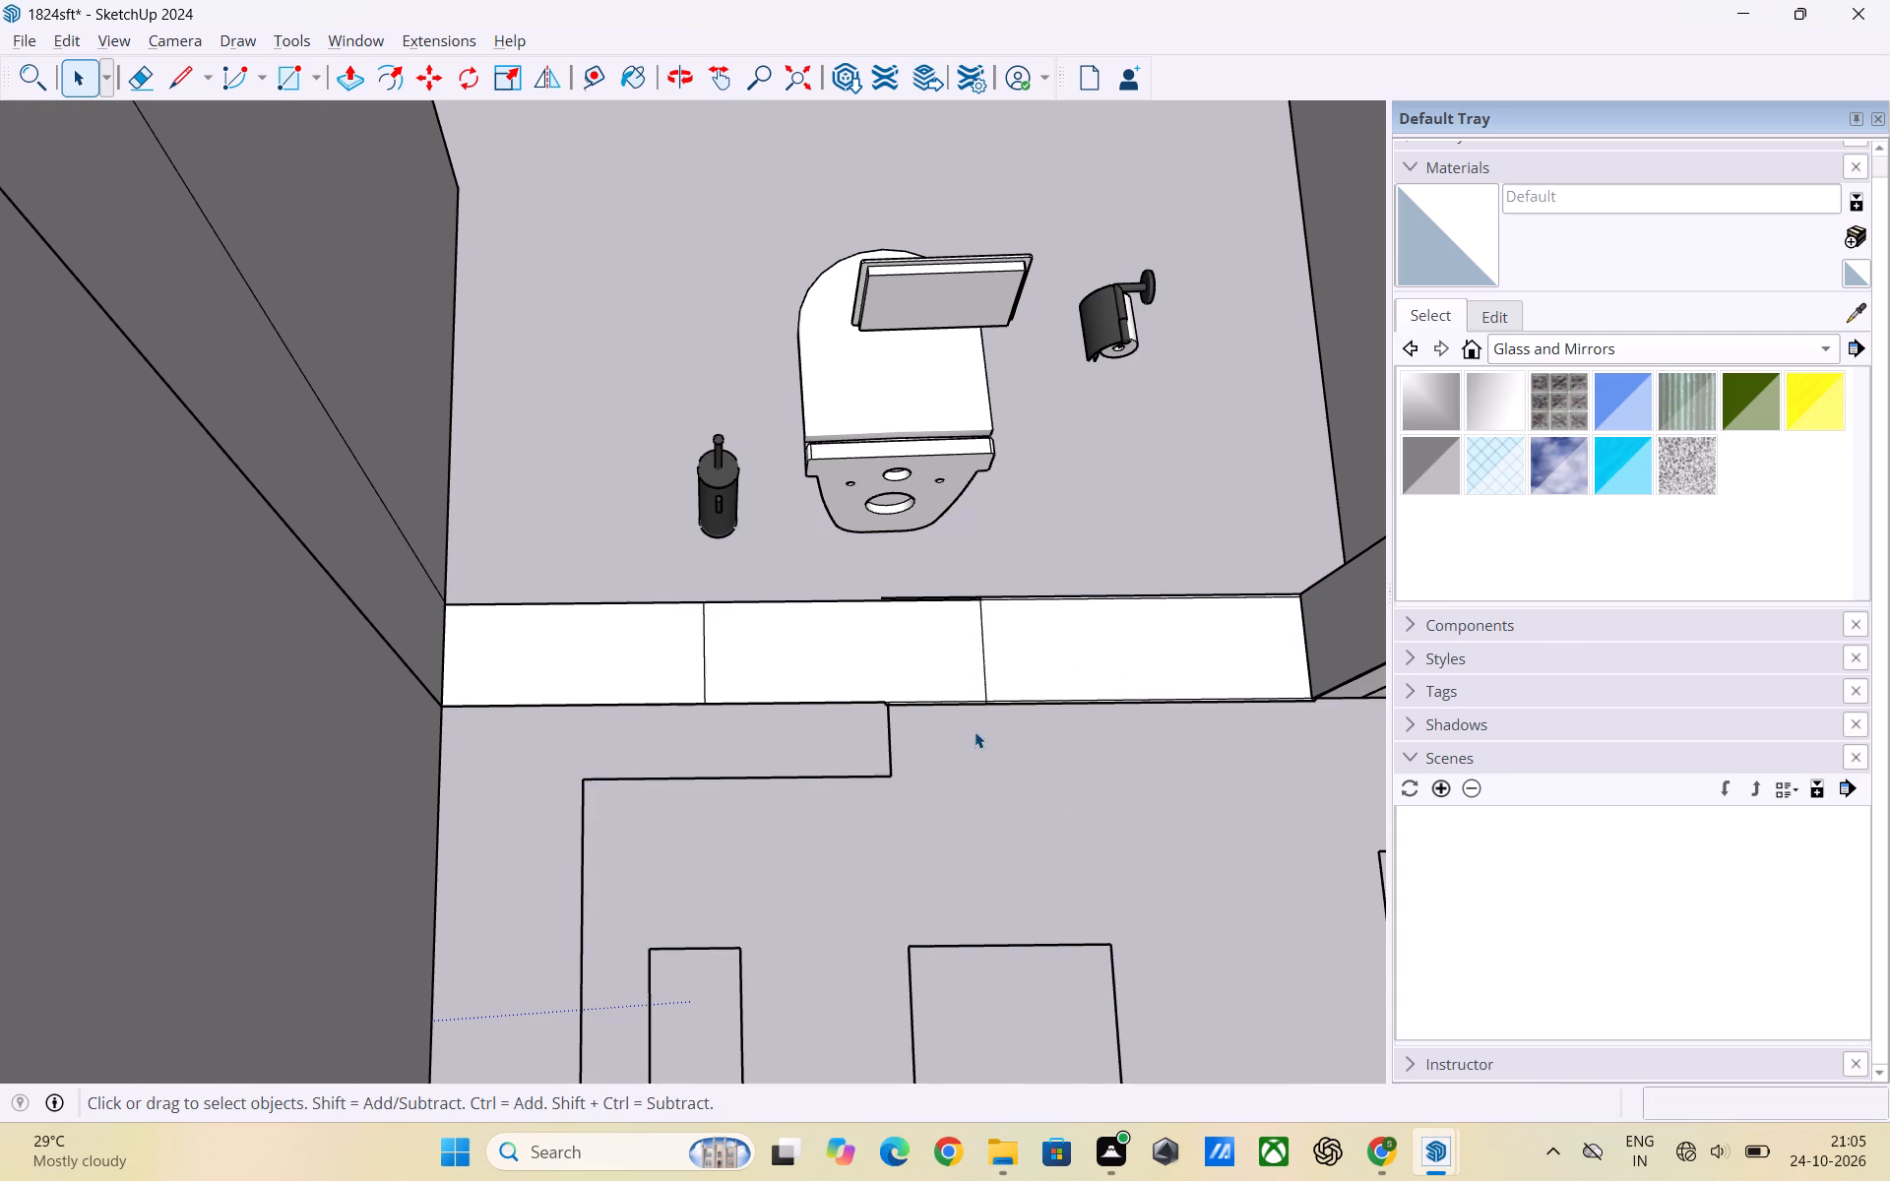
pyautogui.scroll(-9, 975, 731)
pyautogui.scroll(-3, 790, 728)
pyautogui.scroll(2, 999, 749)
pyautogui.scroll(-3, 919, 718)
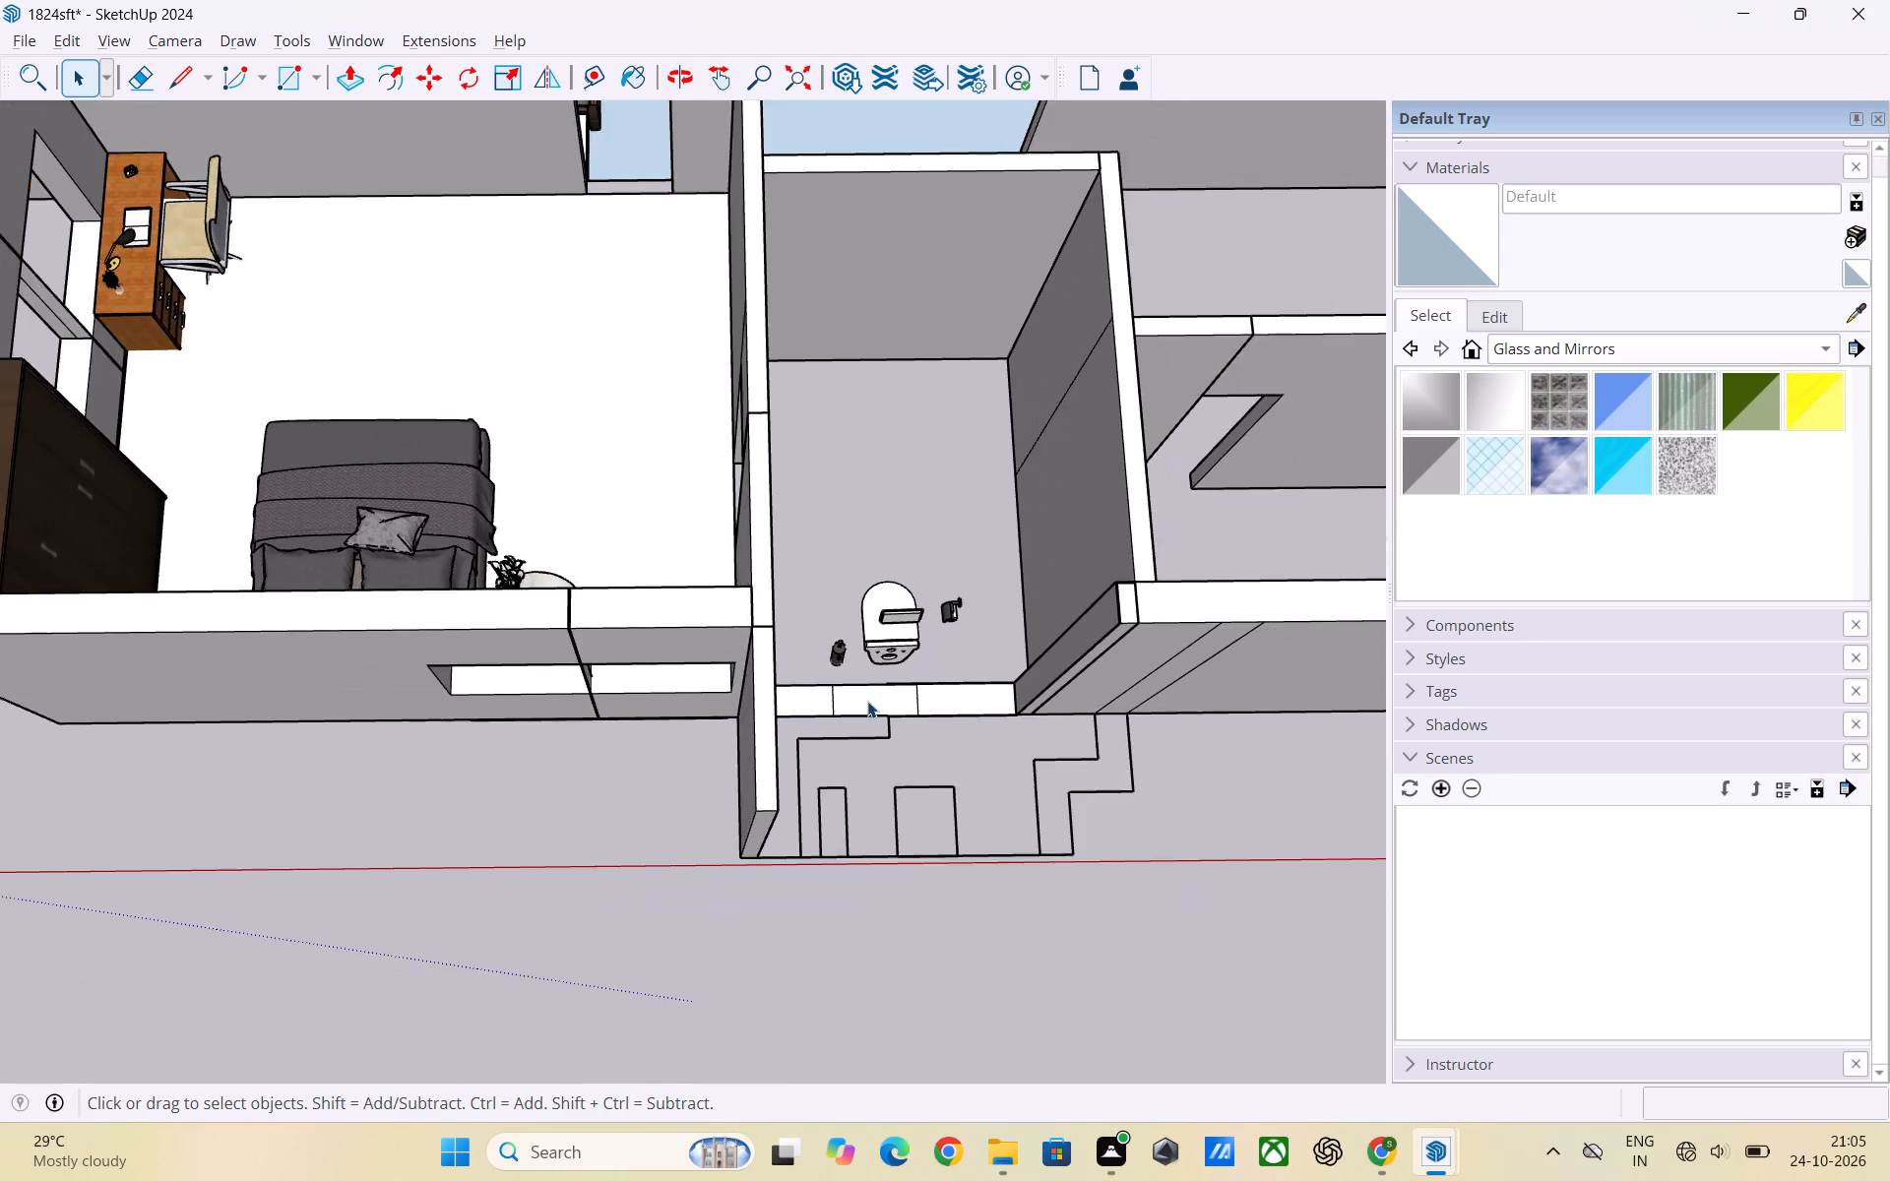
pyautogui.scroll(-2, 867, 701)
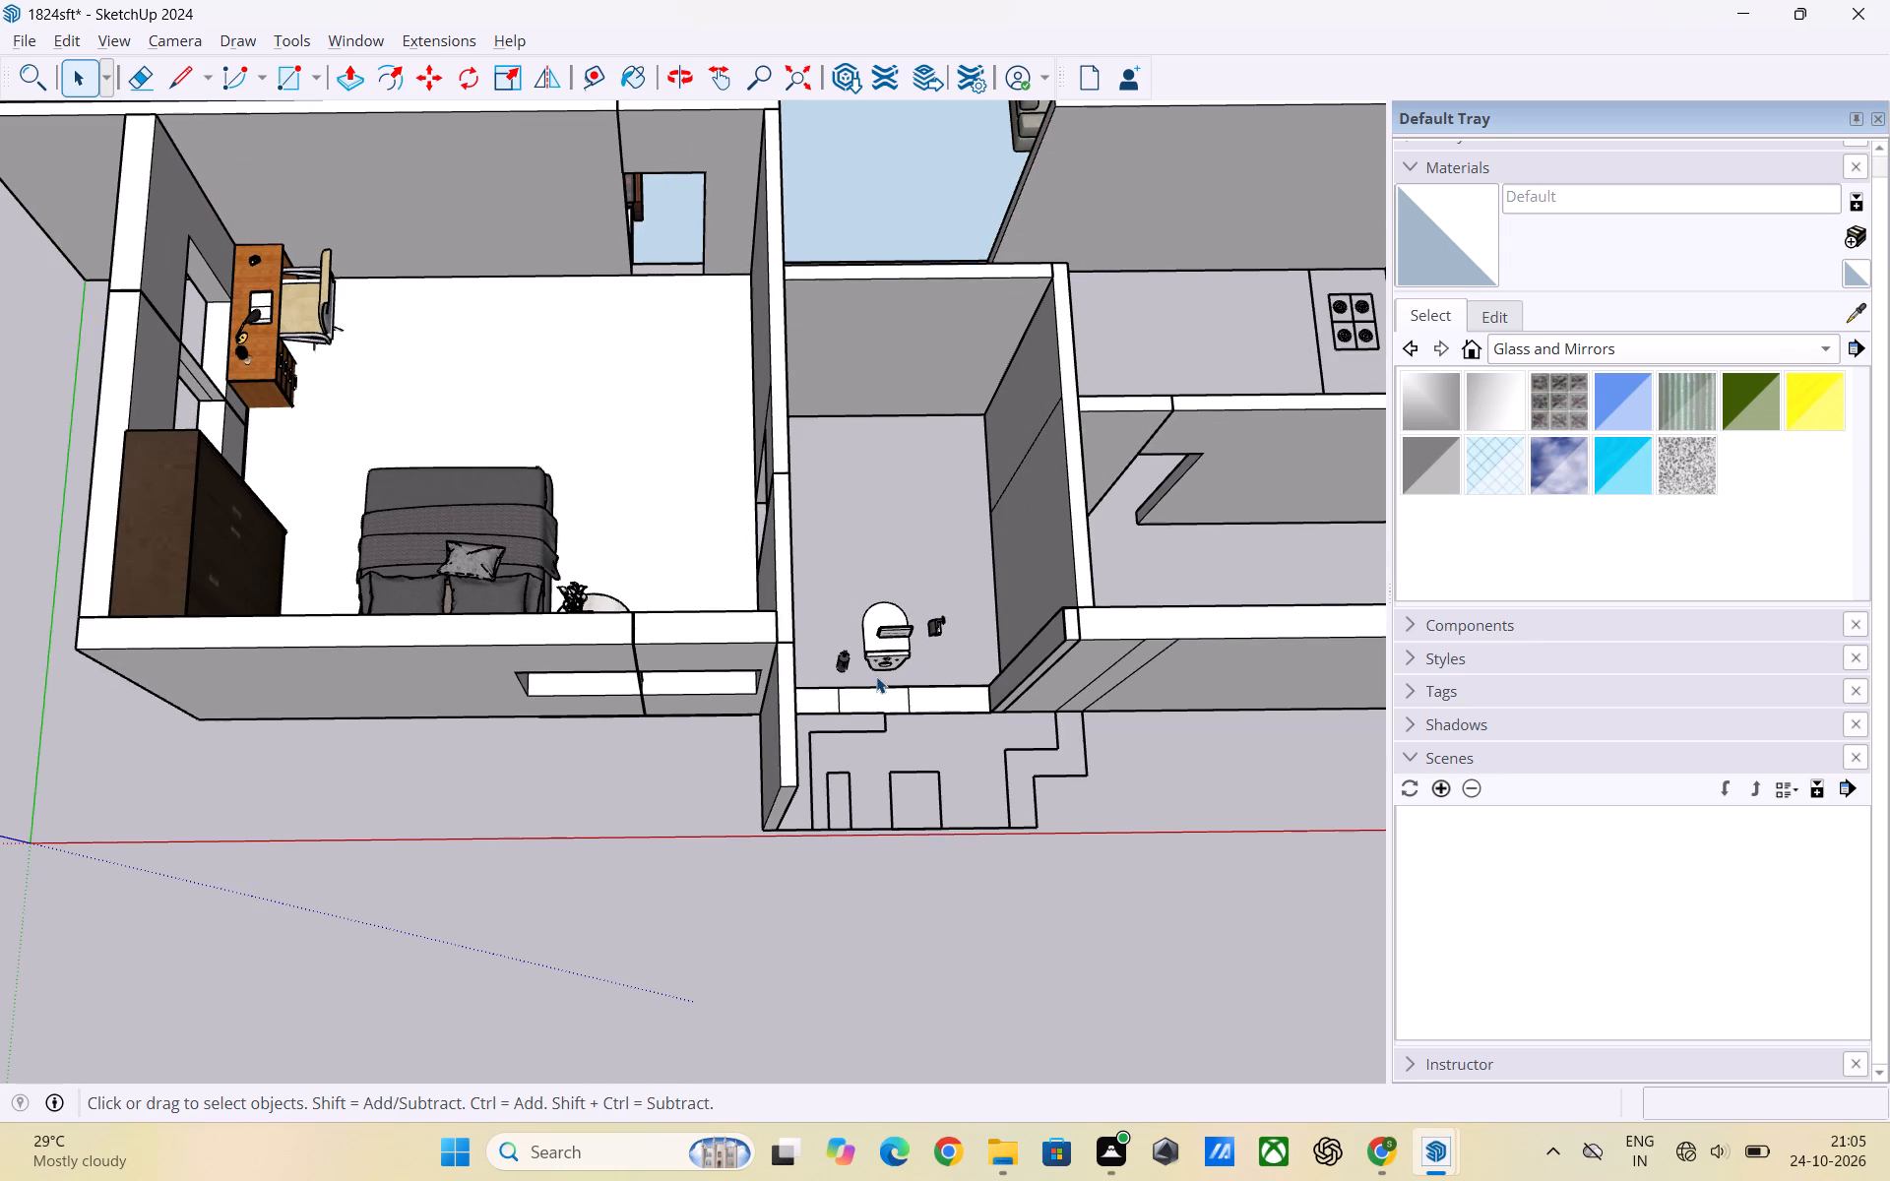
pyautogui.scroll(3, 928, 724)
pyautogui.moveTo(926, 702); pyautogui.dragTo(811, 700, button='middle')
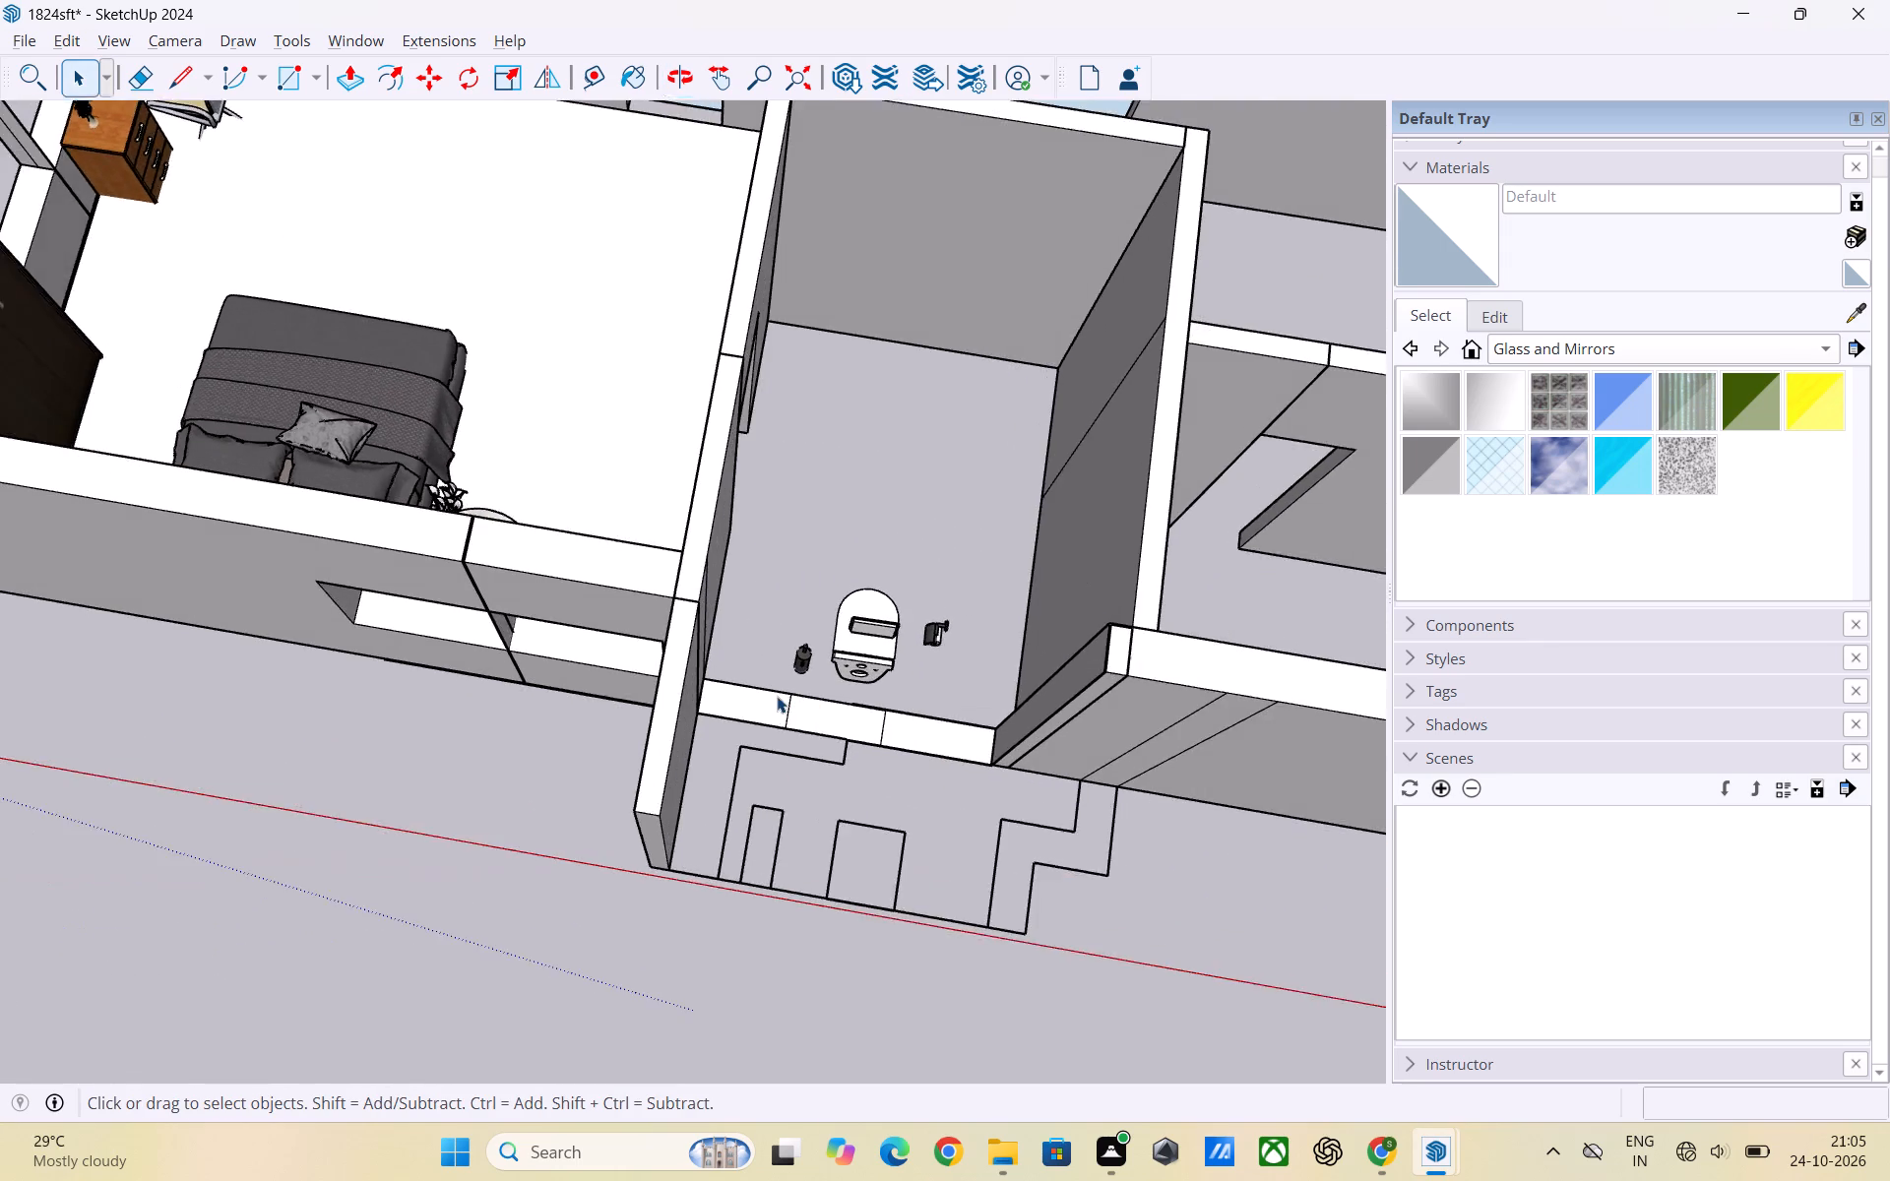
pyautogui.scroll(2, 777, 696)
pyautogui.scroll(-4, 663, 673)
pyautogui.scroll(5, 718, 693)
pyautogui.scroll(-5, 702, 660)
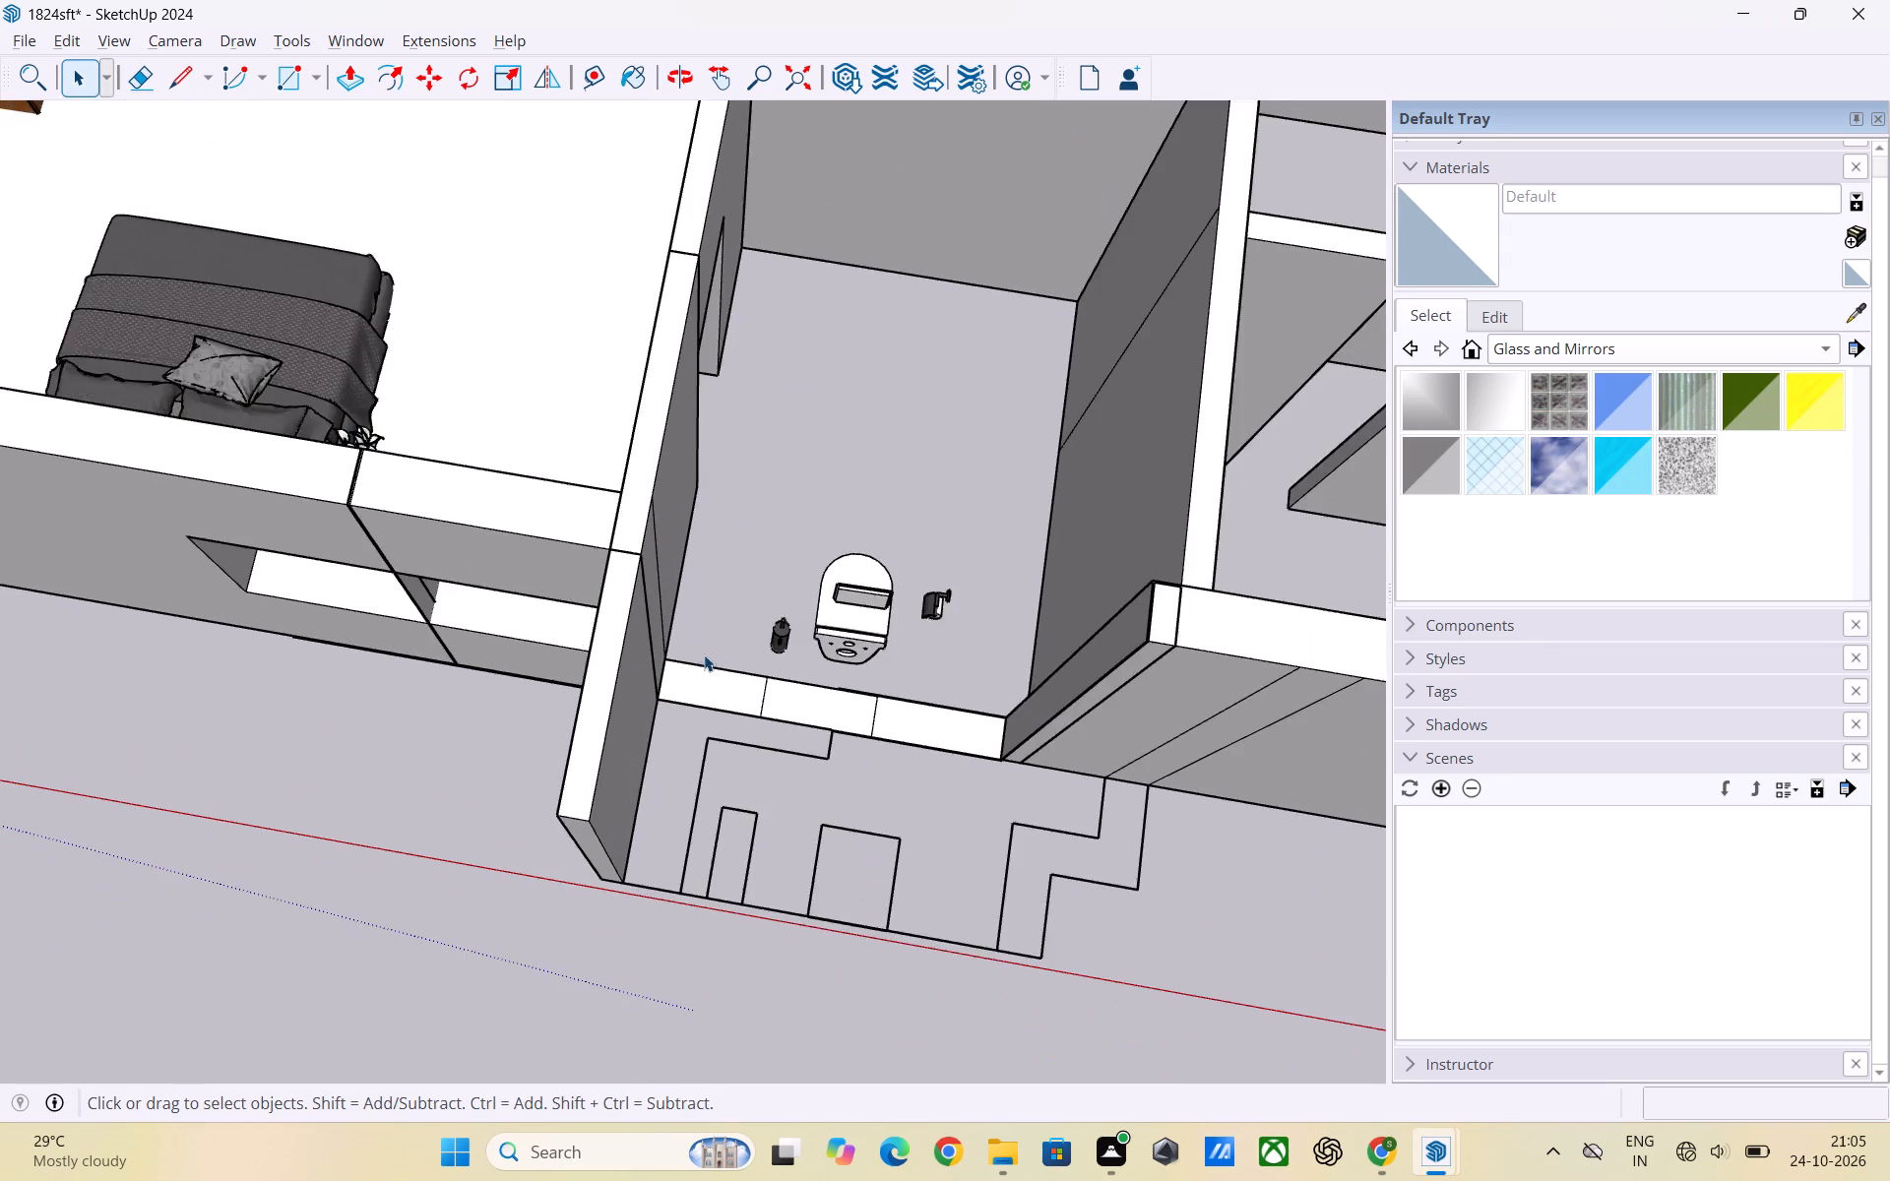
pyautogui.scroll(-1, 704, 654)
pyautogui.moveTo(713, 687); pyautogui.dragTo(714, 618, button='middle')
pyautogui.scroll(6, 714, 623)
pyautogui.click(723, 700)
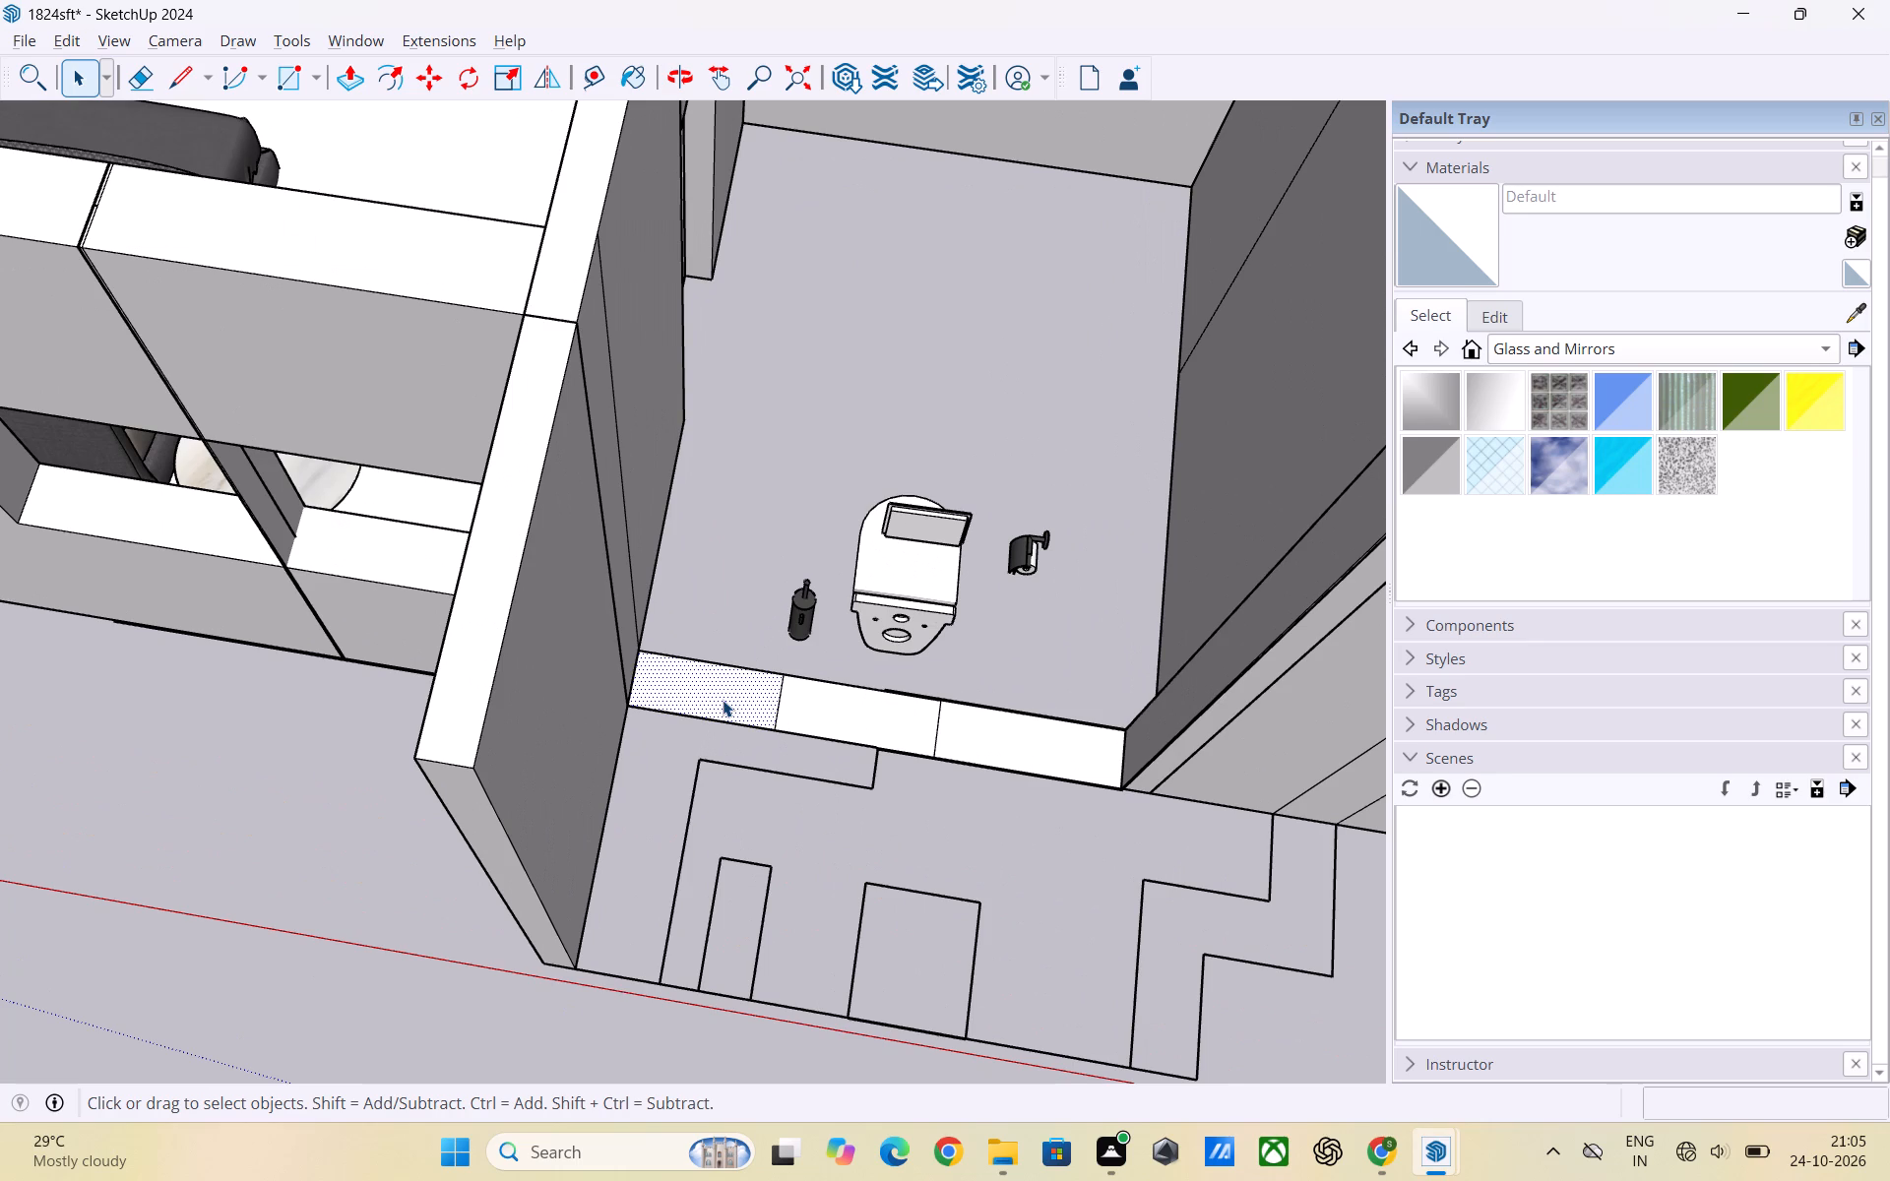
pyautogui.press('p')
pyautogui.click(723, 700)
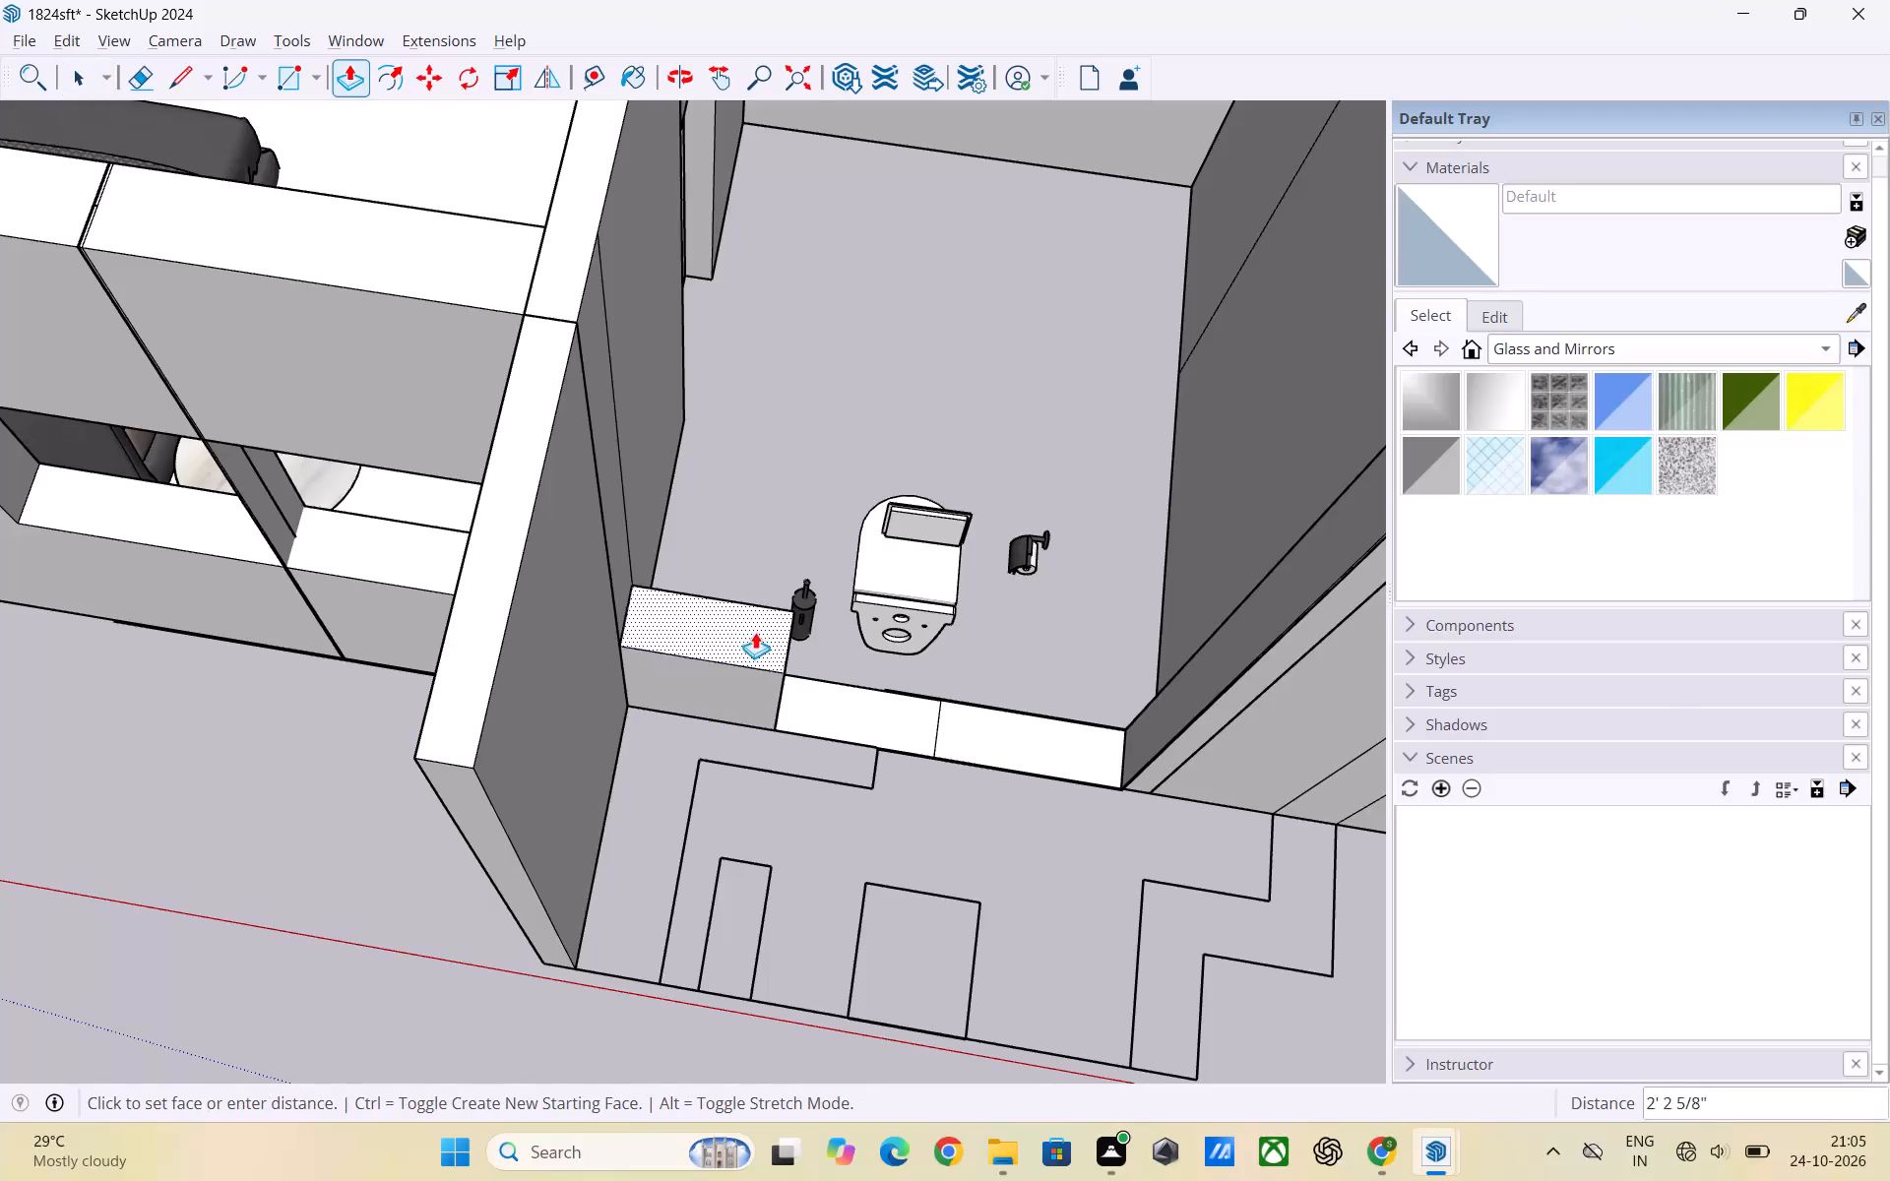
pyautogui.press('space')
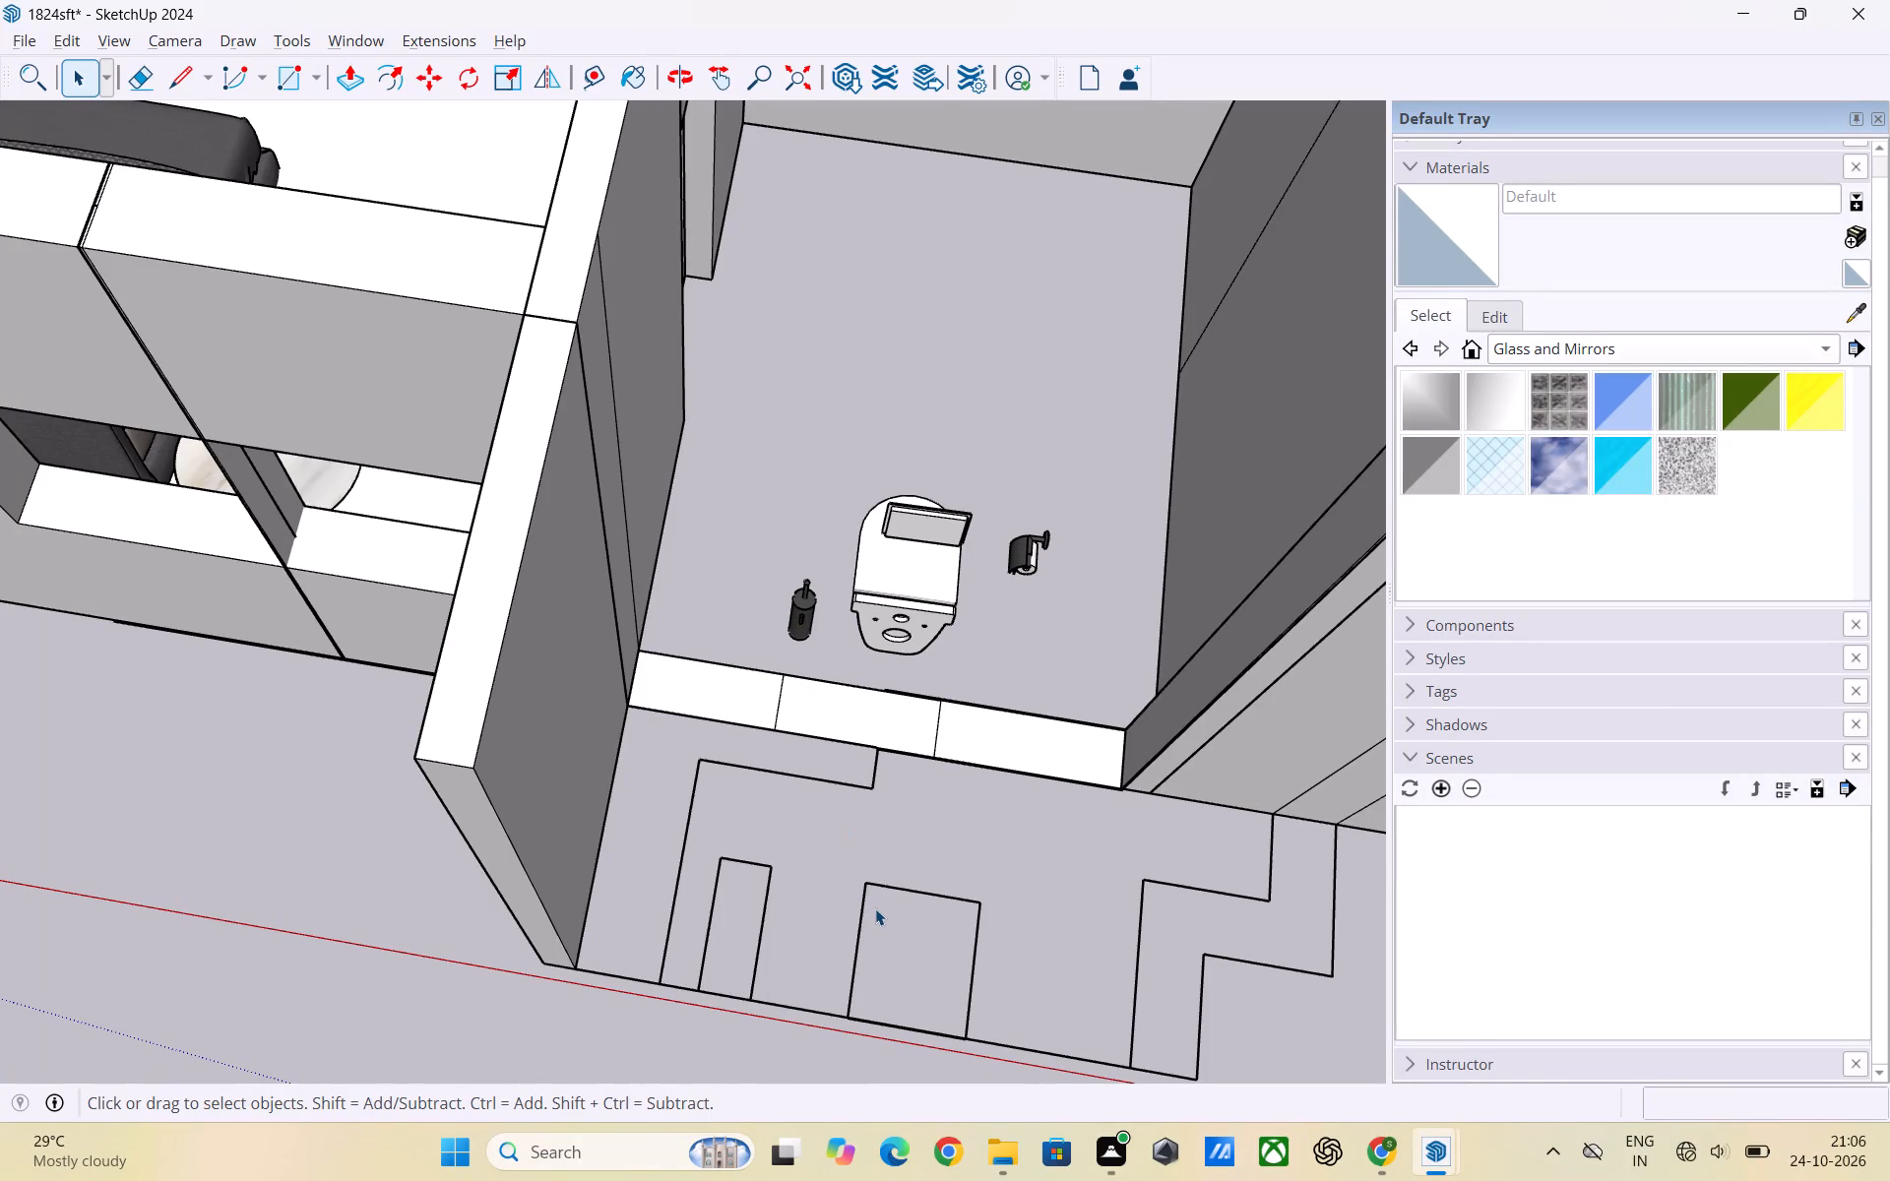
# Group the bedroom-side section of the floor strip together with its bounding edges.
pyautogui.scroll(-5, 879, 753)
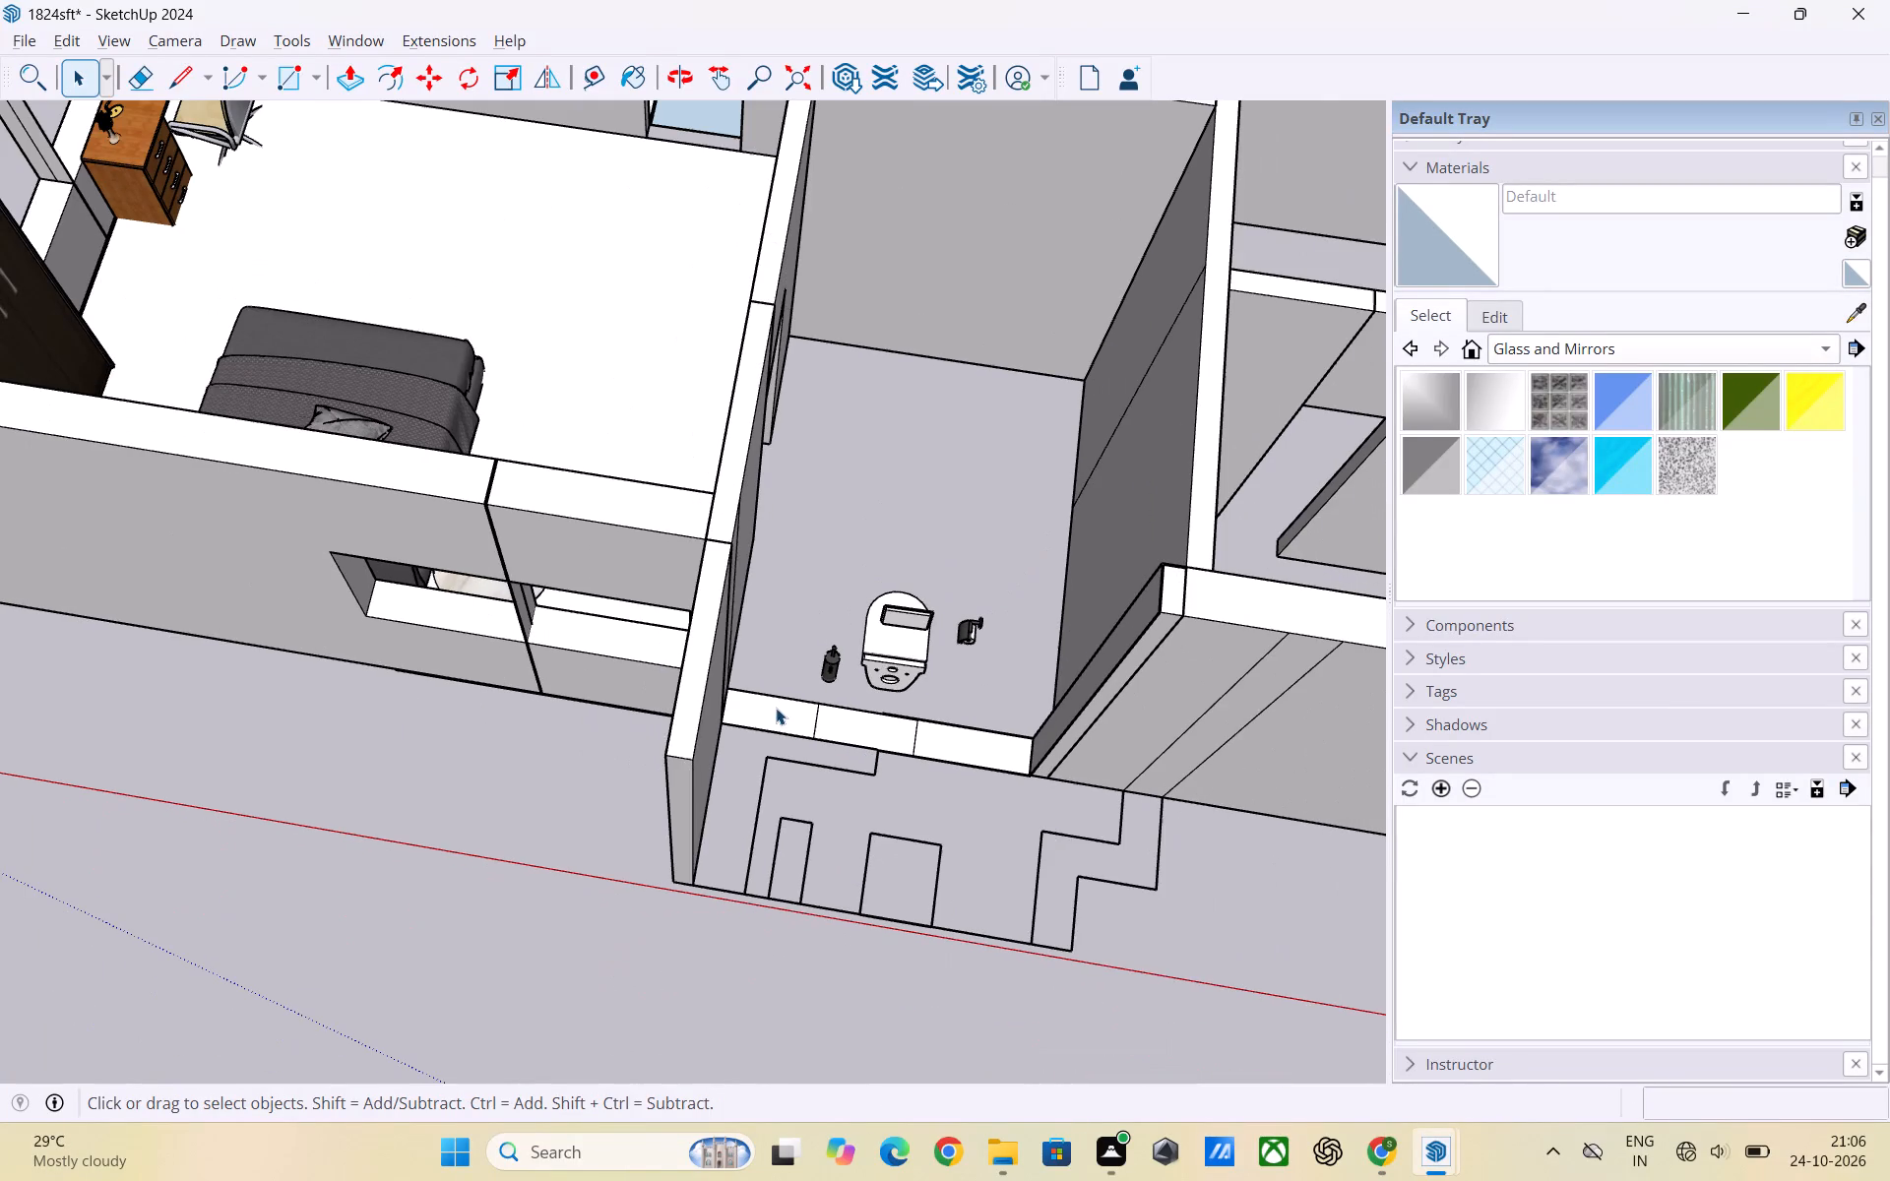
pyautogui.click(768, 723)
pyautogui.doubleClick(768, 720)
pyautogui.rightClick(773, 712)
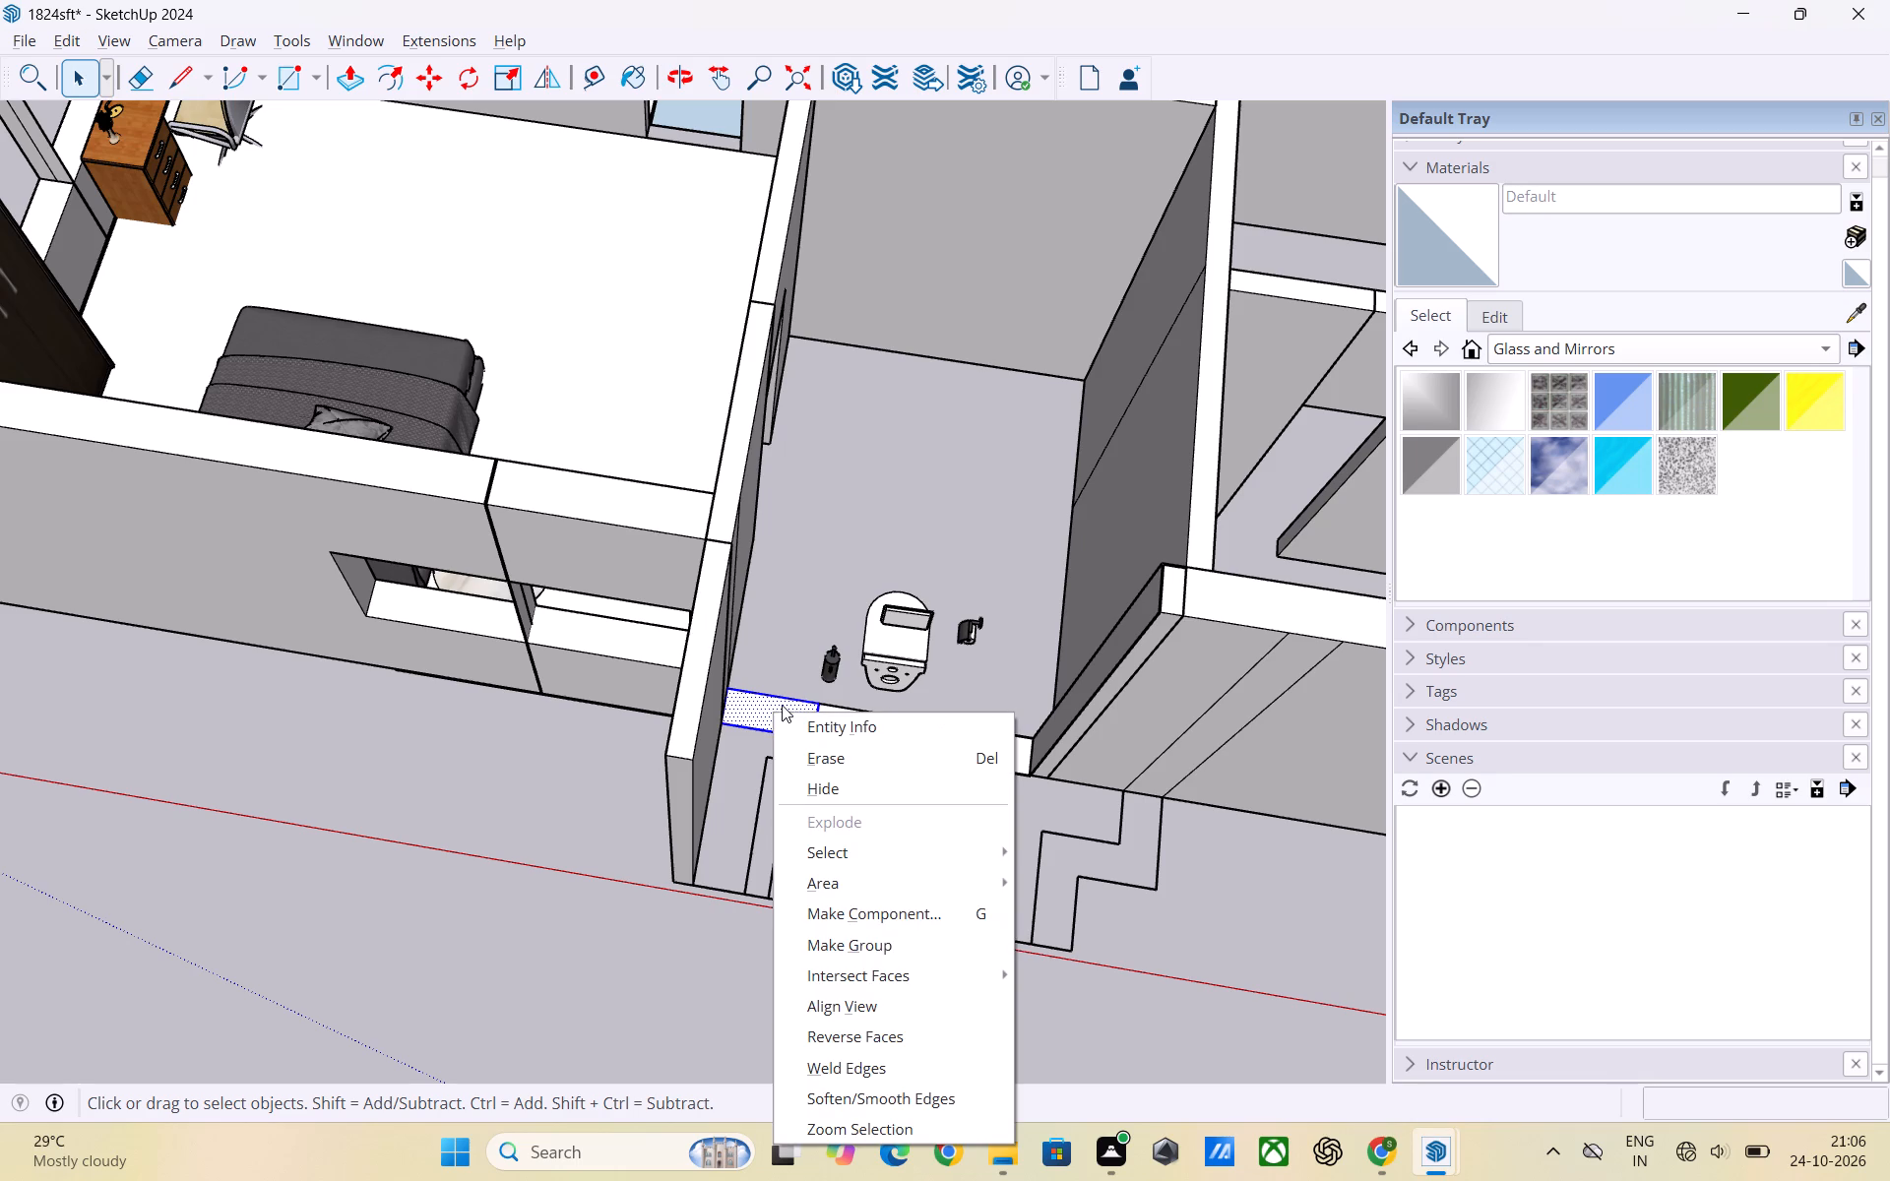
pyautogui.click(868, 944)
pyautogui.click(843, 500)
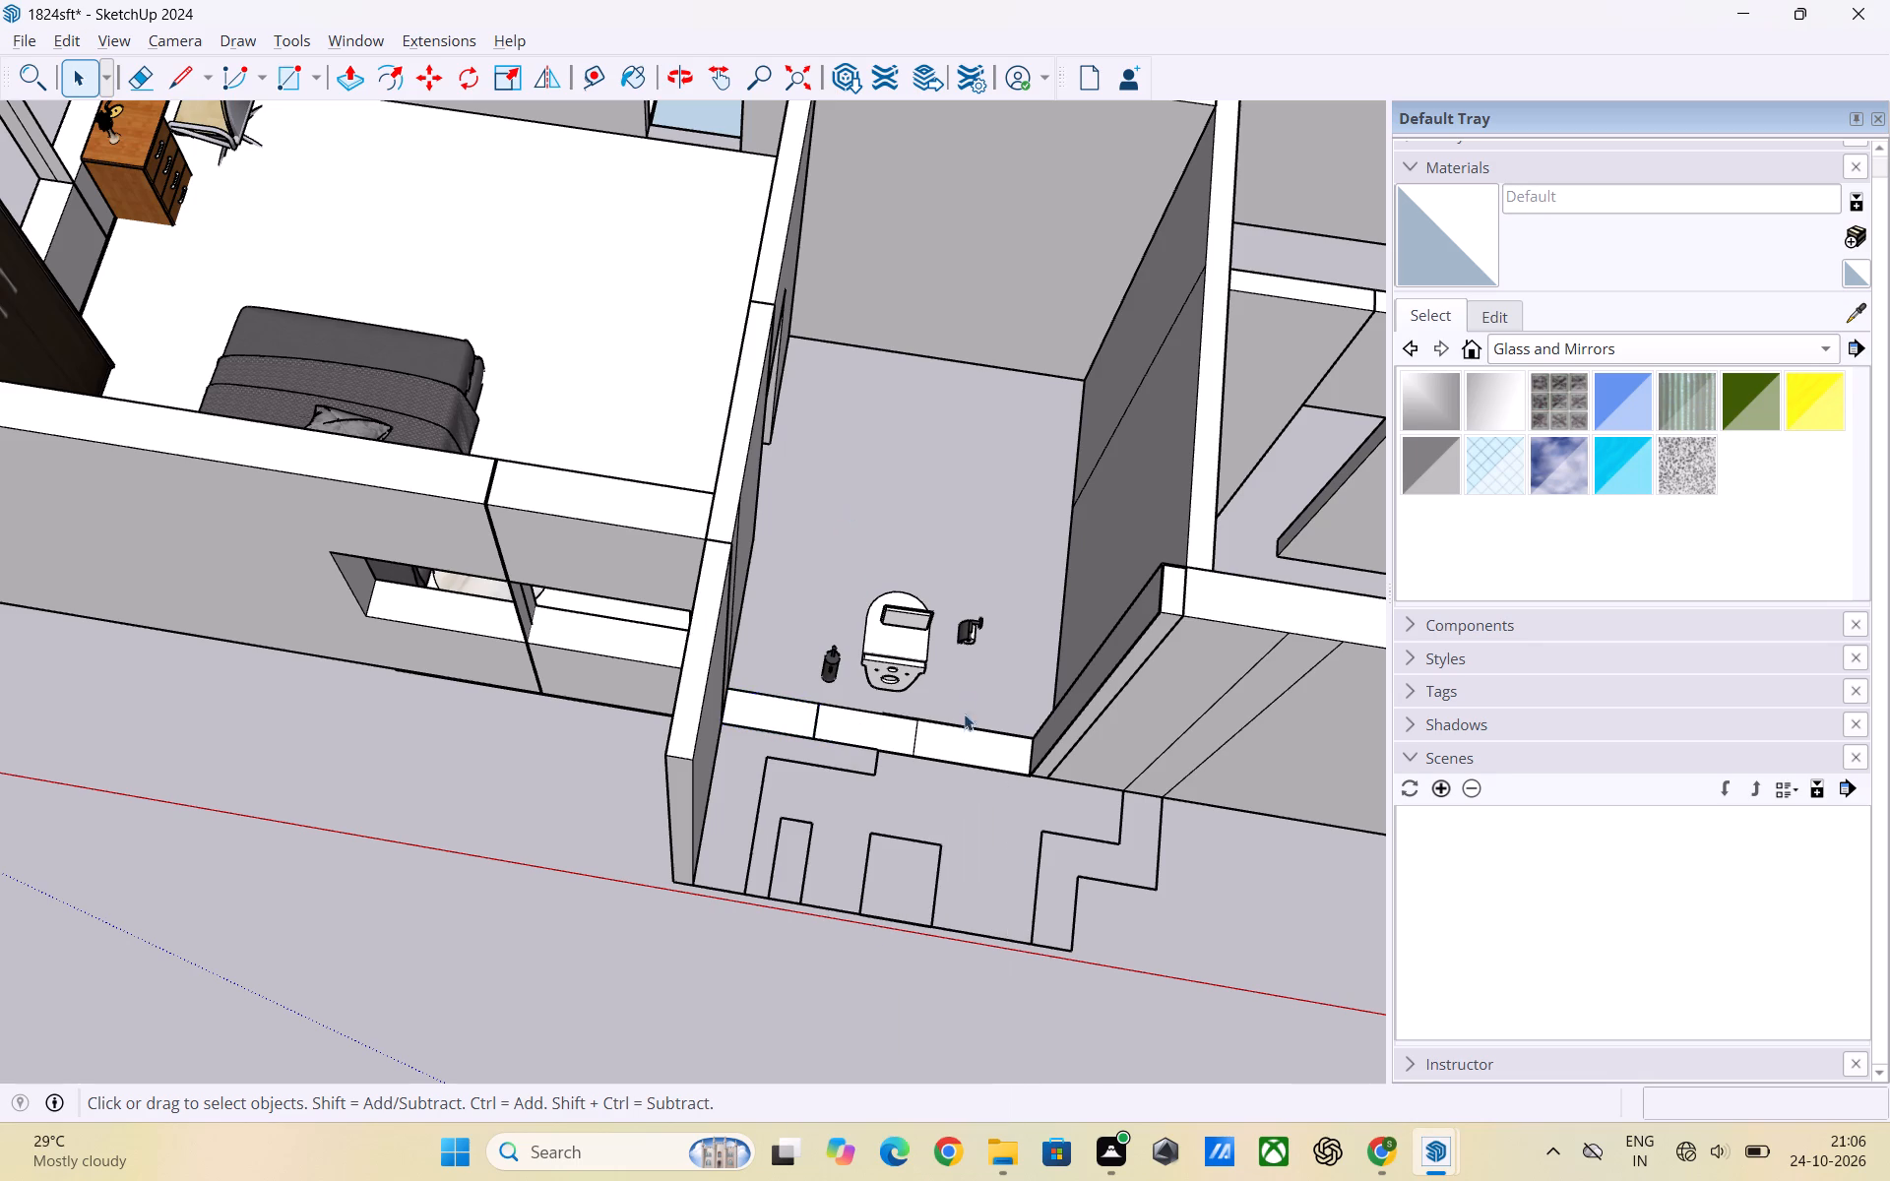
# Group the floor strip's section at the end opposite the bedroom together with its bounding edges.
pyautogui.doubleClick(968, 741)
pyautogui.rightClick(968, 741)
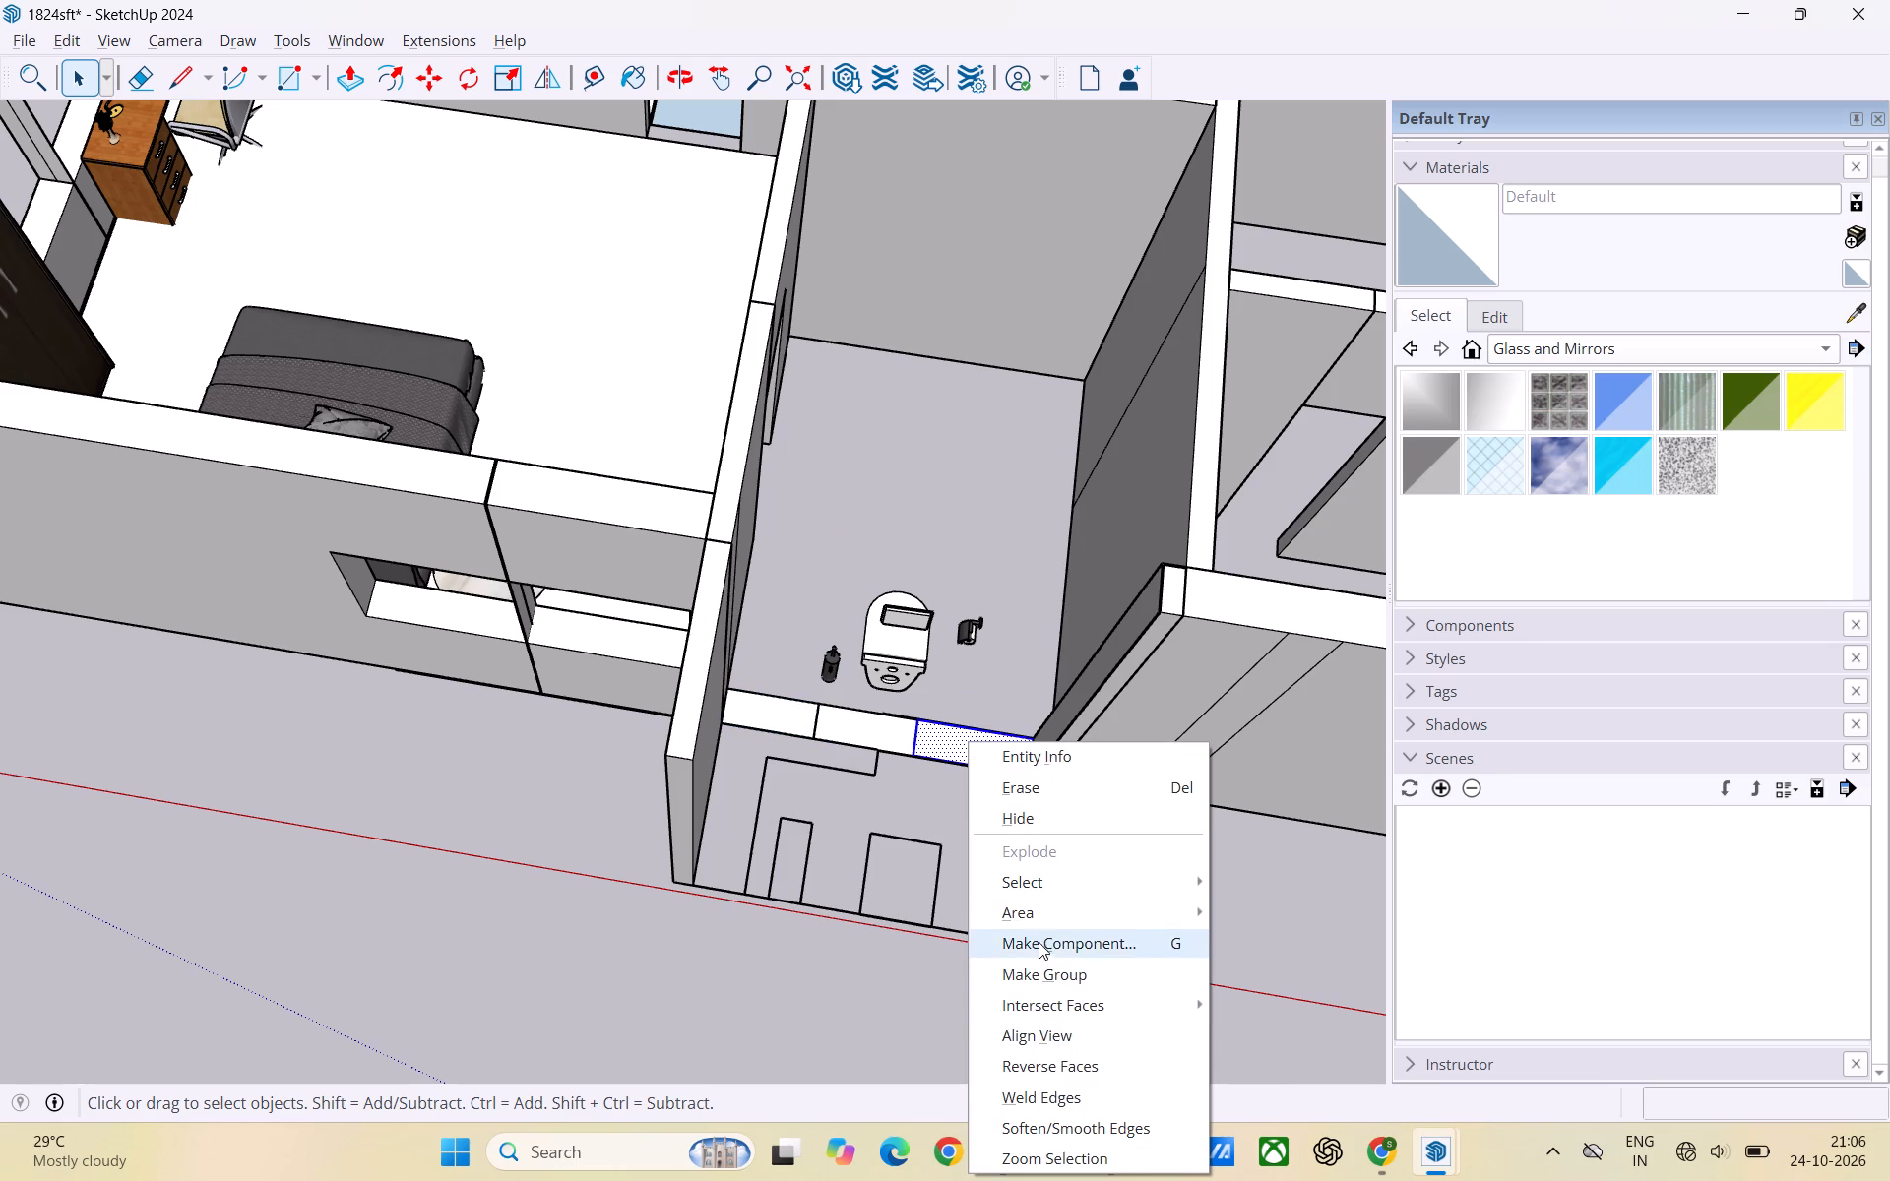
pyautogui.click(1044, 970)
pyautogui.click(970, 438)
# Inside the bedroom-side section's group, Push/Pull the face up 9' to match the adjoining wall's top.
pyautogui.scroll(3, 736, 591)
pyautogui.scroll(-5, 736, 591)
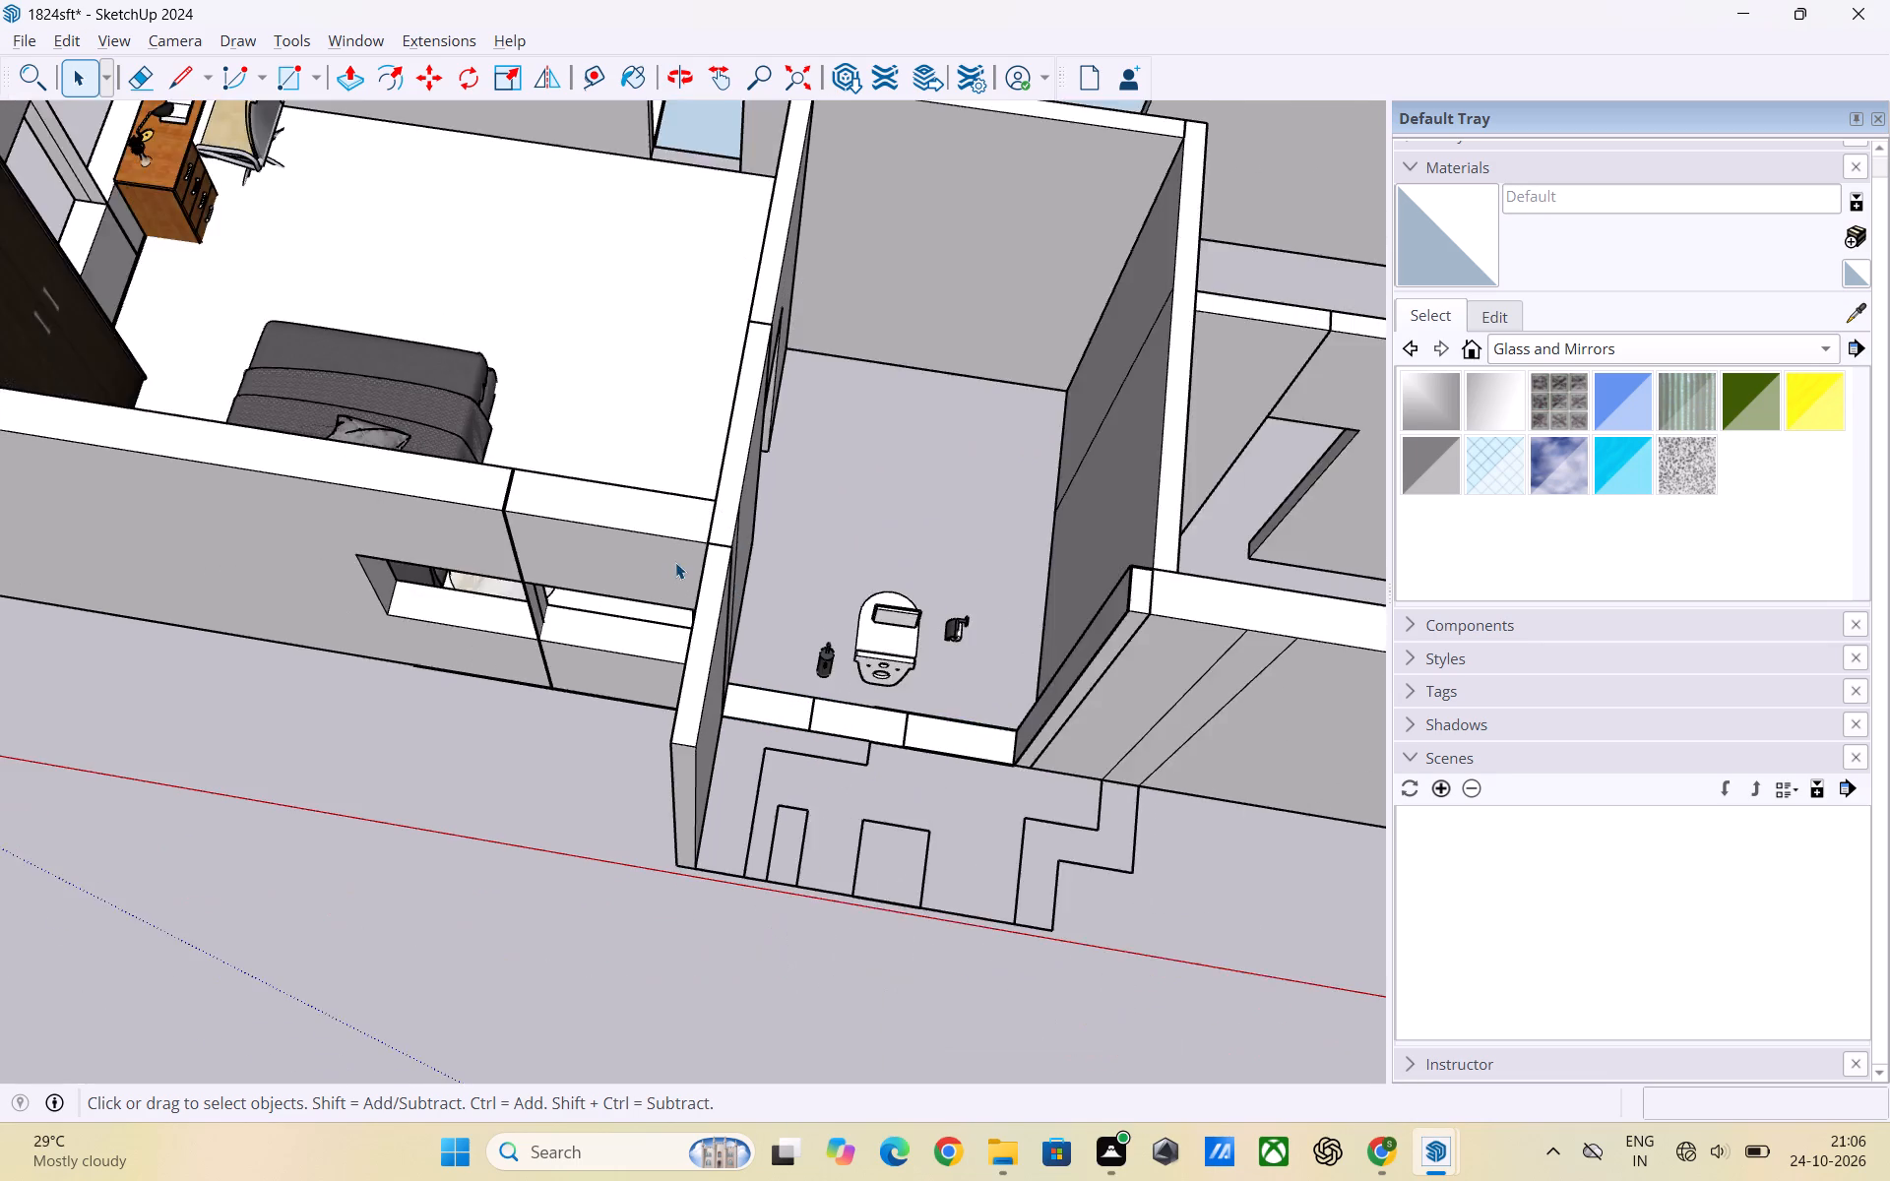
pyautogui.scroll(-5, 675, 562)
pyautogui.moveTo(742, 670); pyautogui.dragTo(764, 739, button='middle')
pyautogui.scroll(8, 737, 655)
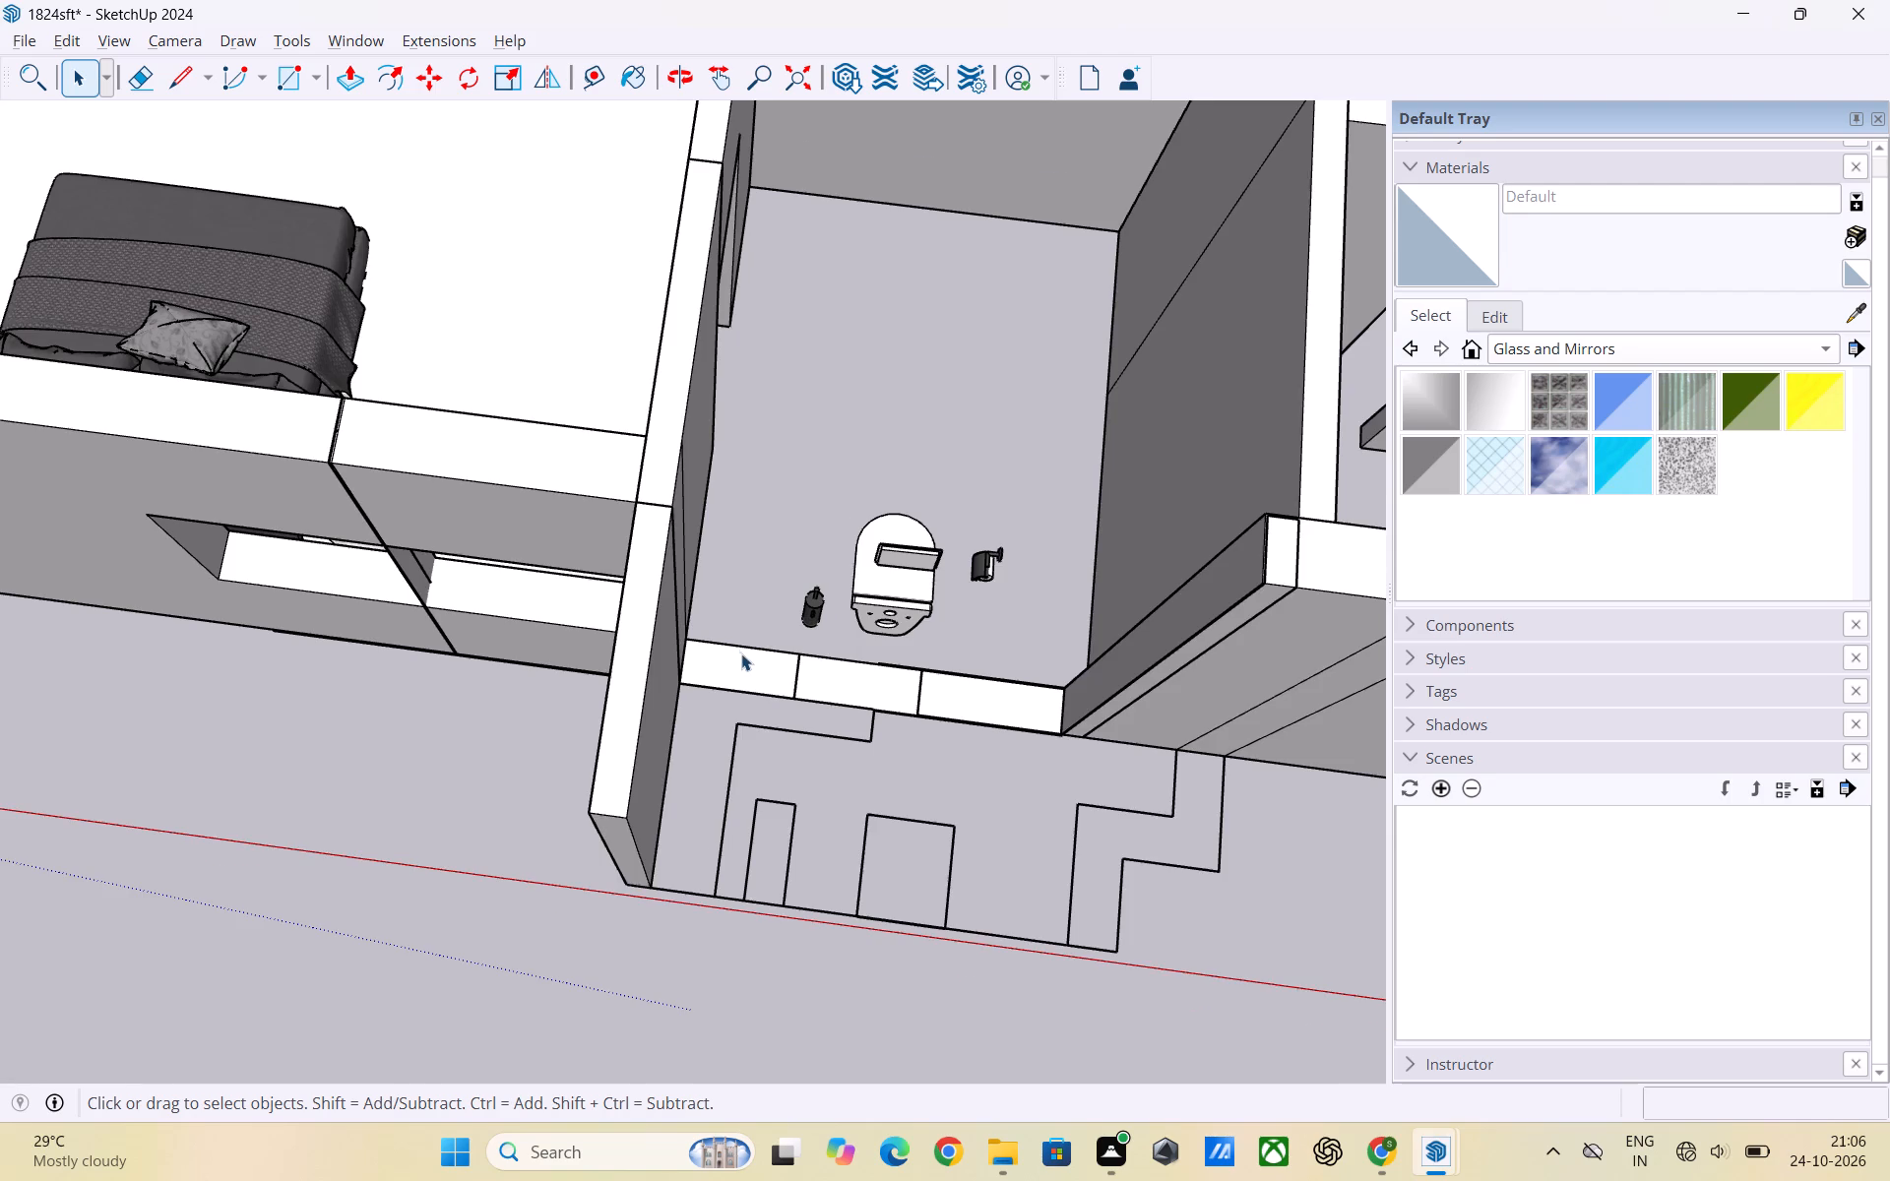
pyautogui.tripleClick(743, 666)
pyautogui.press('p')
pyautogui.click(743, 667)
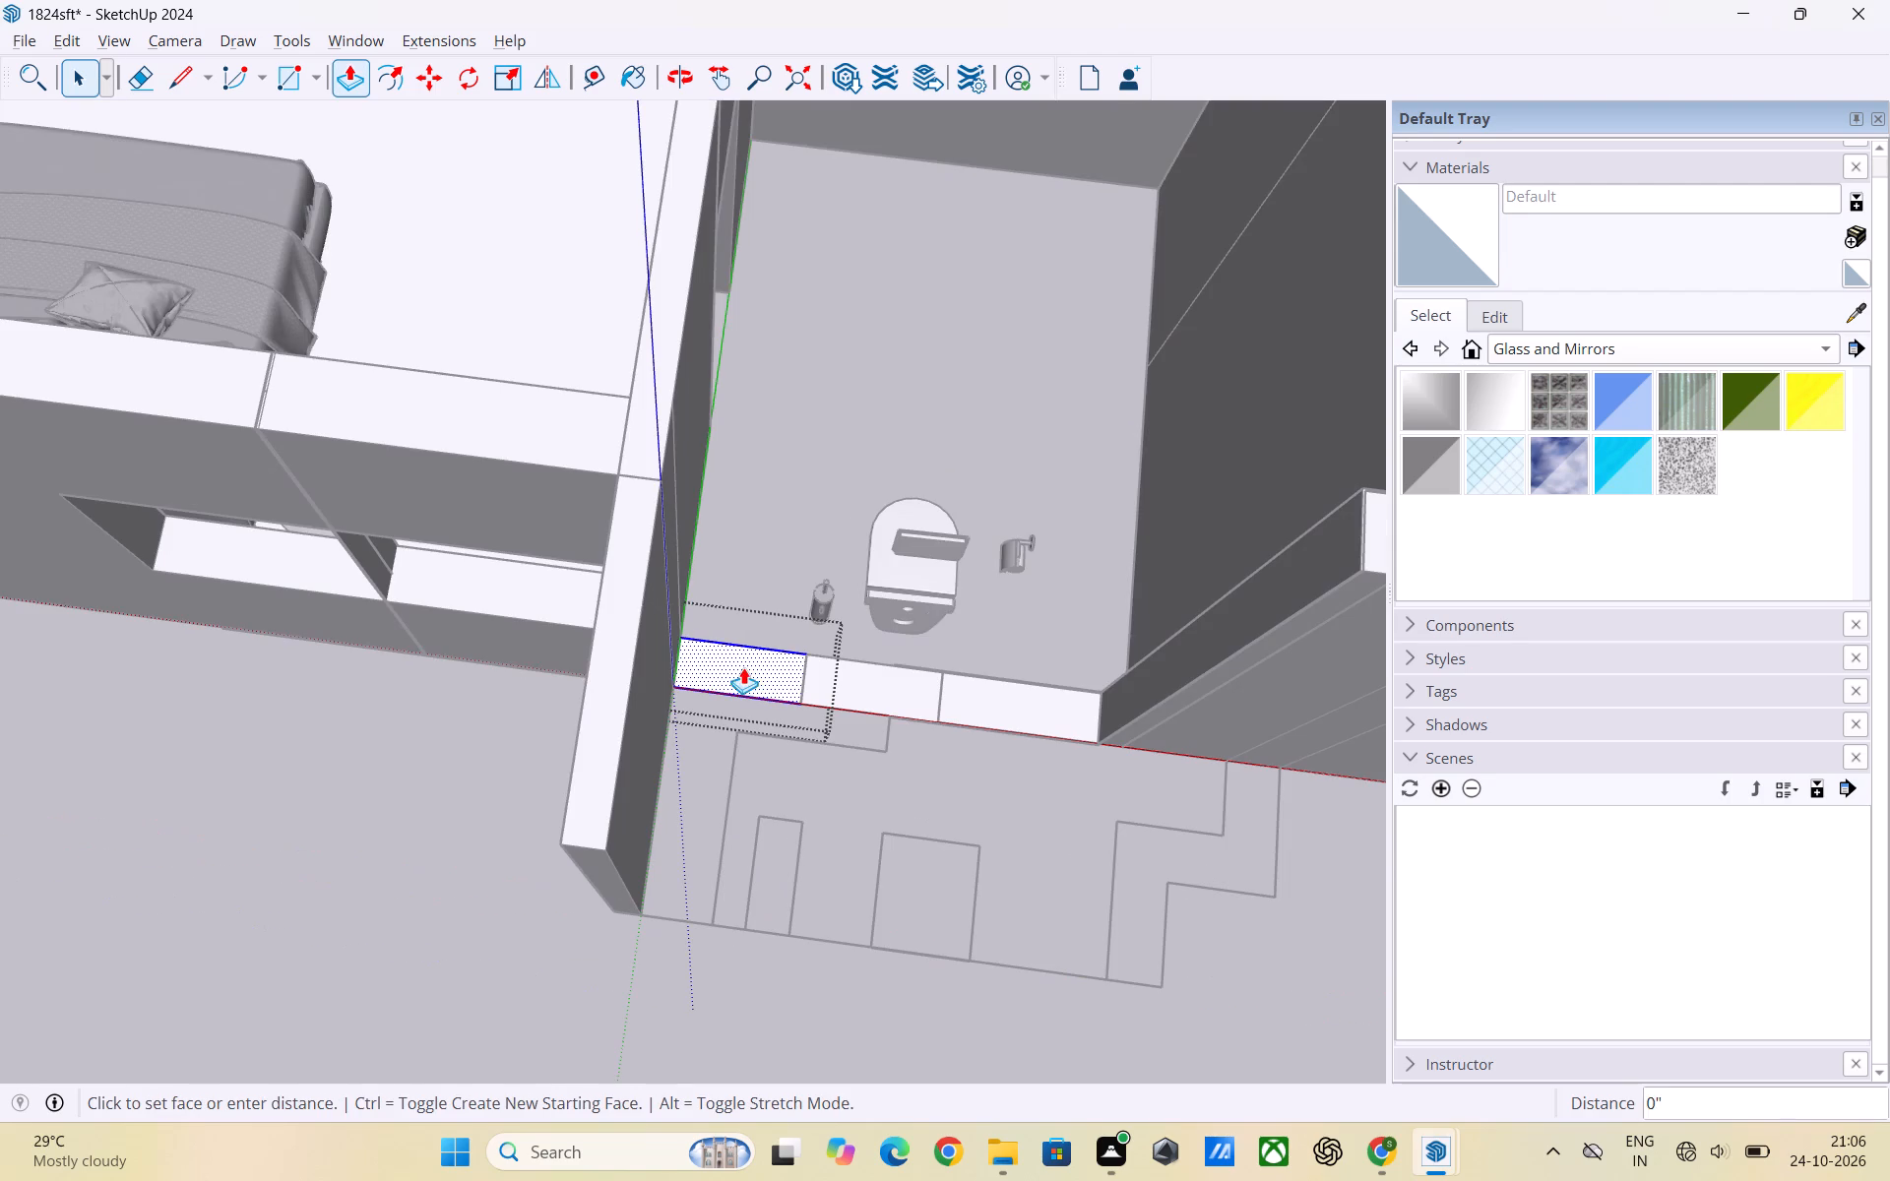
pyautogui.scroll(3, 733, 530)
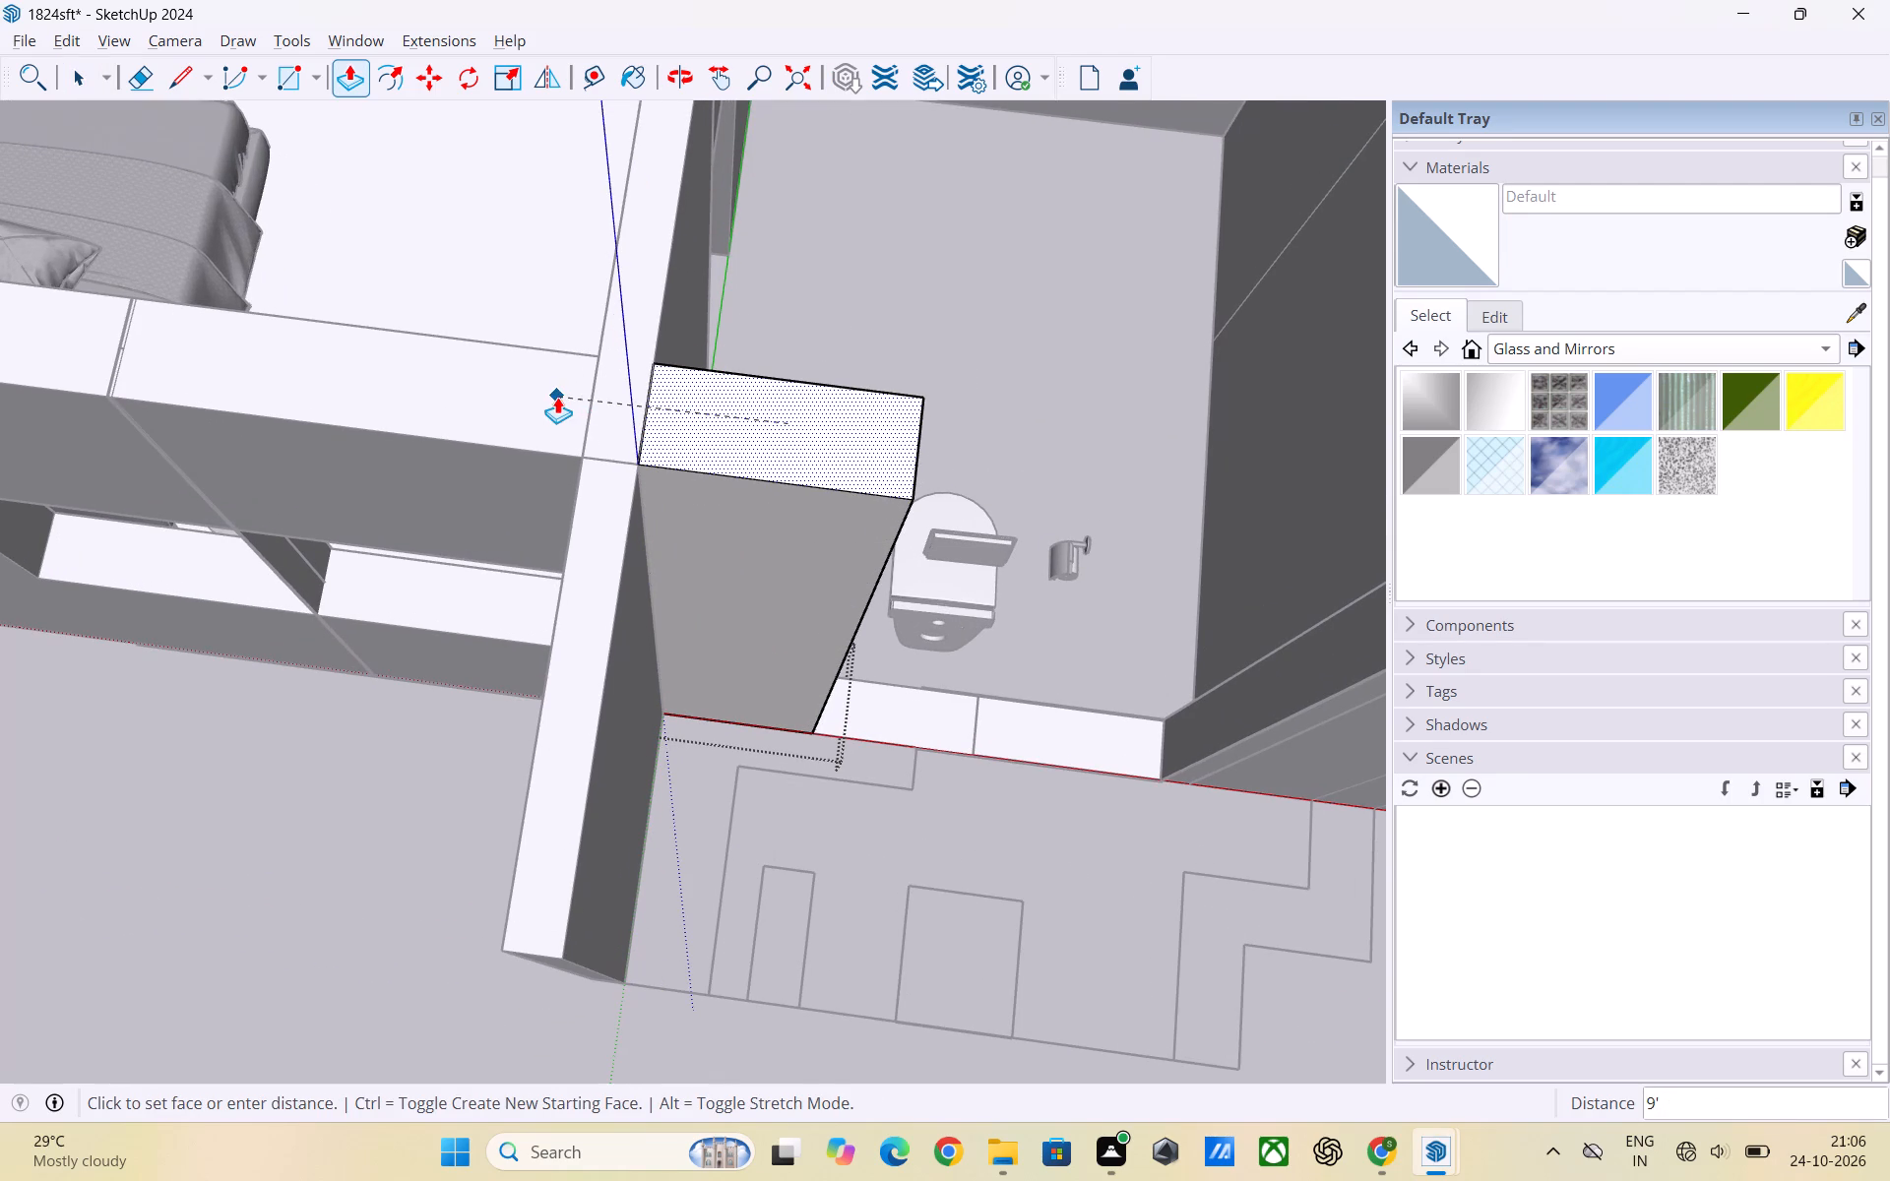
pyautogui.click(557, 397)
pyautogui.press('space')
pyautogui.click(1080, 420)
# Examine the raised bedroom-side wall section and its junction with the adjoining wall.
pyautogui.scroll(3, 993, 496)
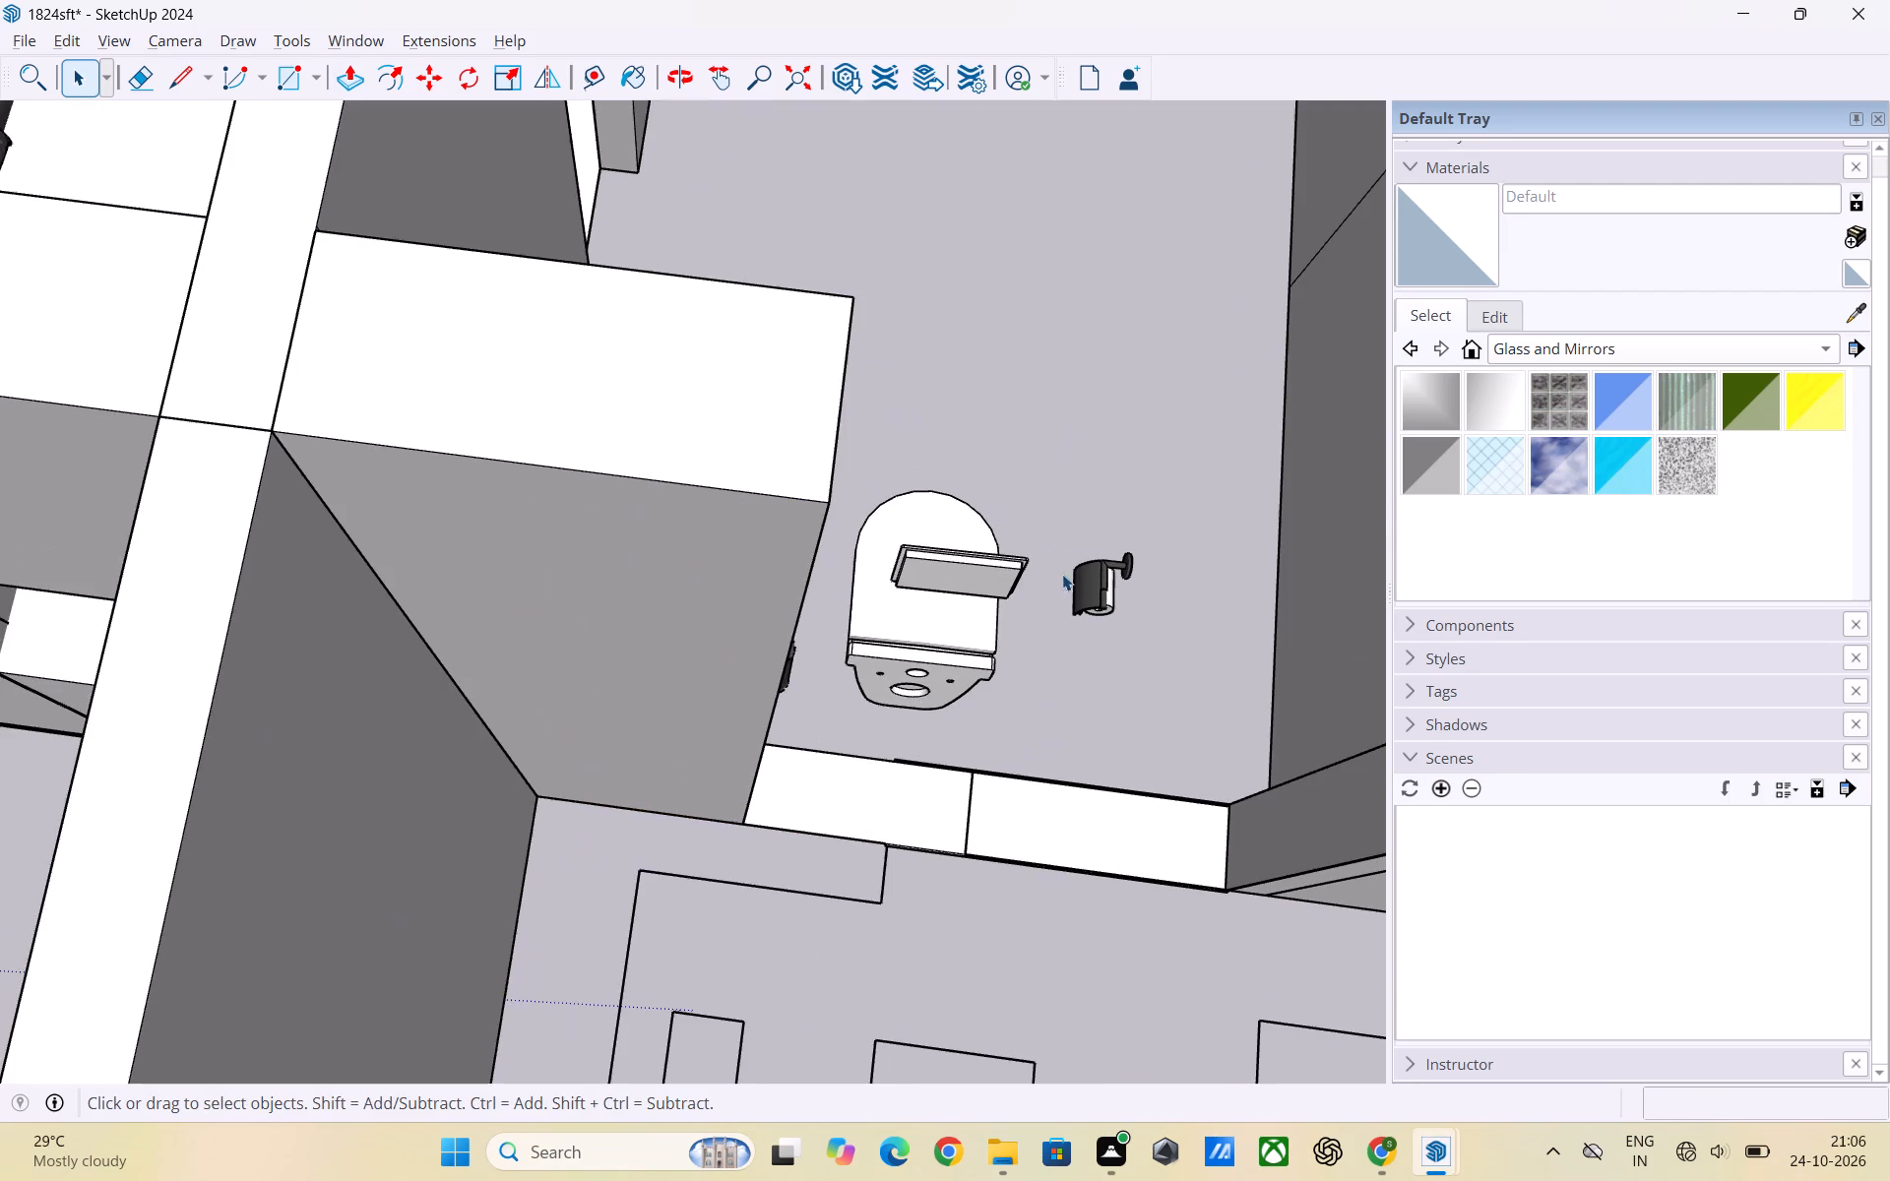
pyautogui.moveTo(1062, 586); pyautogui.dragTo(605, 557, button='middle')
pyautogui.scroll(-1, 1050, 594)
pyautogui.scroll(-3, 730, 523)
pyautogui.scroll(1, 740, 538)
pyautogui.scroll(-2, 748, 549)
pyautogui.moveTo(750, 653); pyautogui.dragTo(799, 526, button='middle')
pyautogui.scroll(2, 849, 654)
pyautogui.scroll(-2, 508, 534)
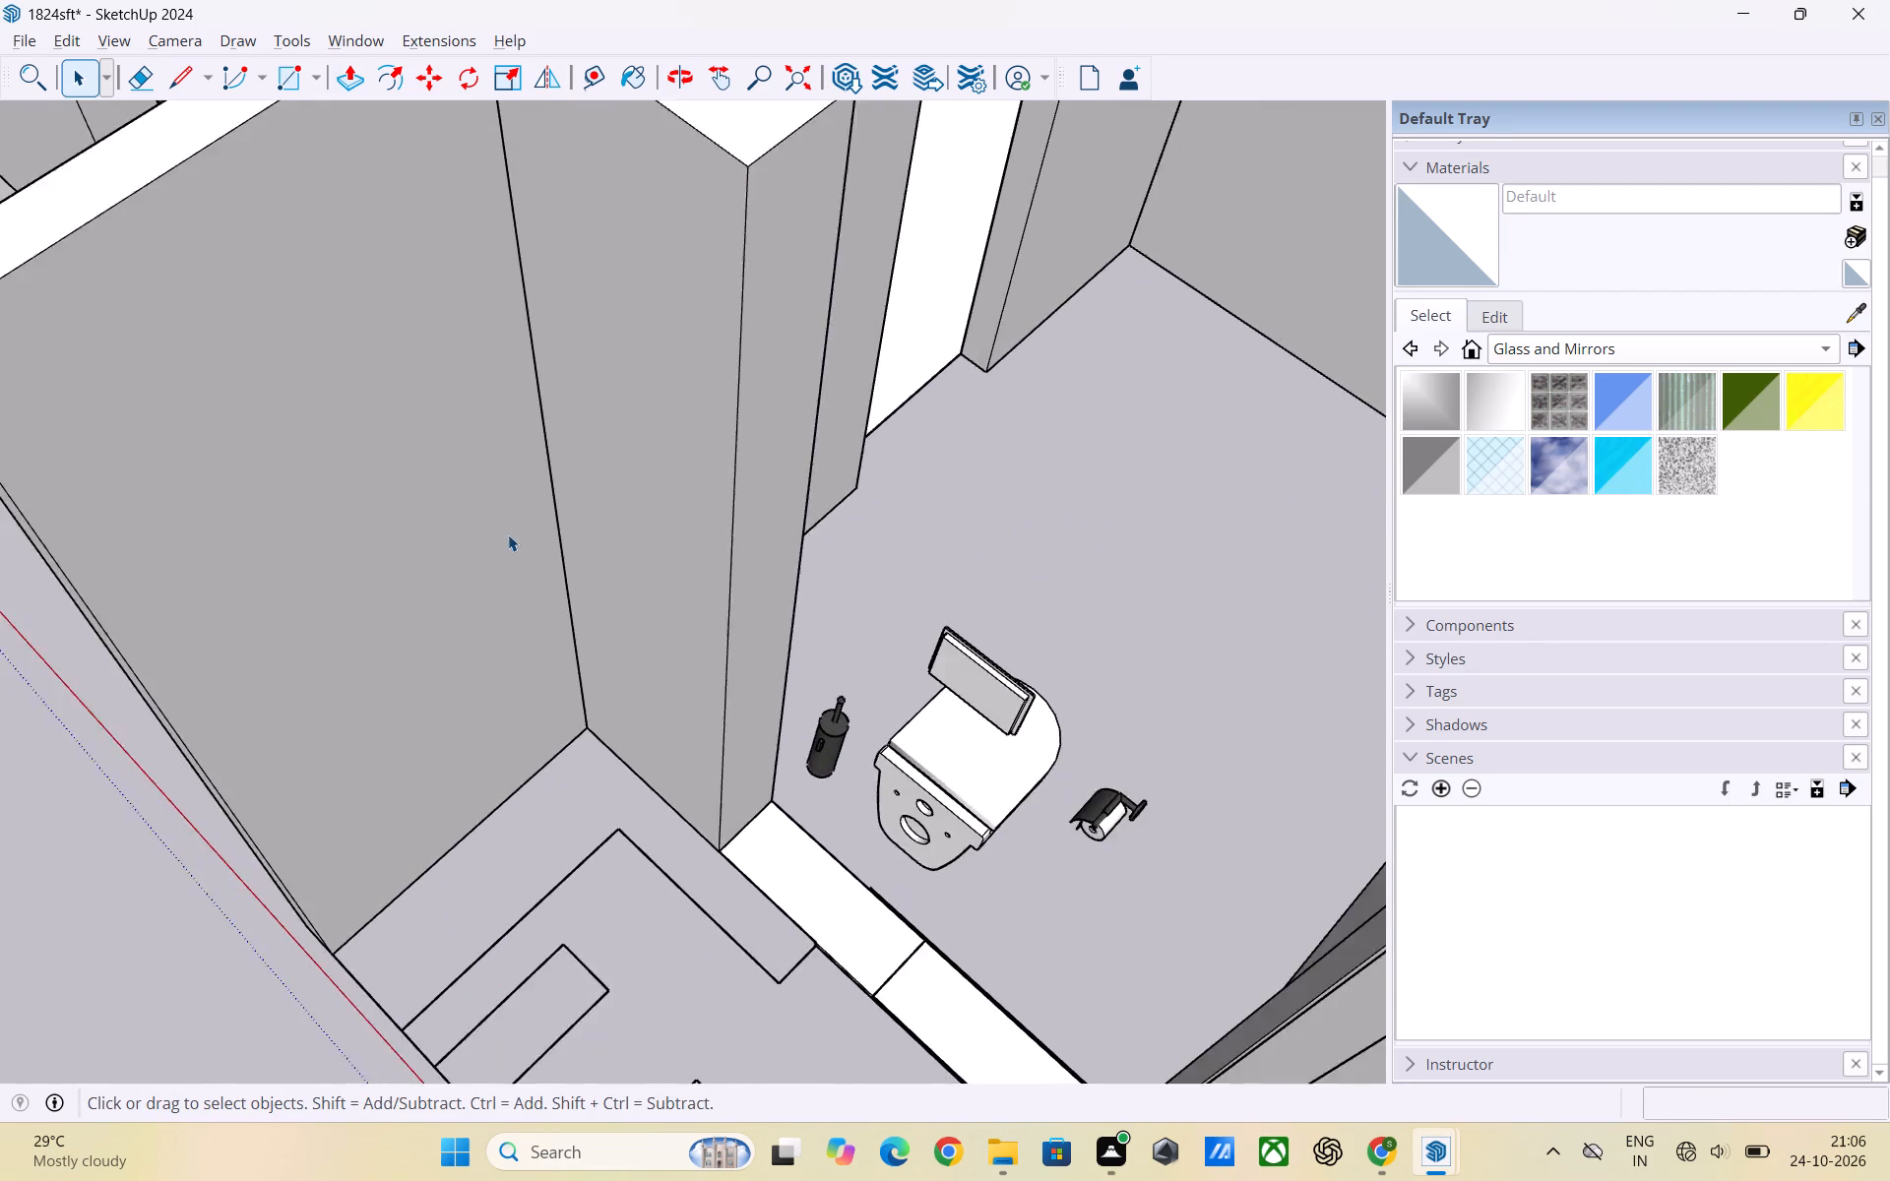
# Inside the group at the strip's opposite end, Push/Pull the face up 9' to match the outer wall's top.
pyautogui.scroll(-10, 508, 534)
pyautogui.moveTo(666, 579); pyautogui.dragTo(905, 591, button='middle')
pyautogui.scroll(2, 820, 691)
pyautogui.moveTo(773, 700); pyautogui.dragTo(841, 712, button='middle')
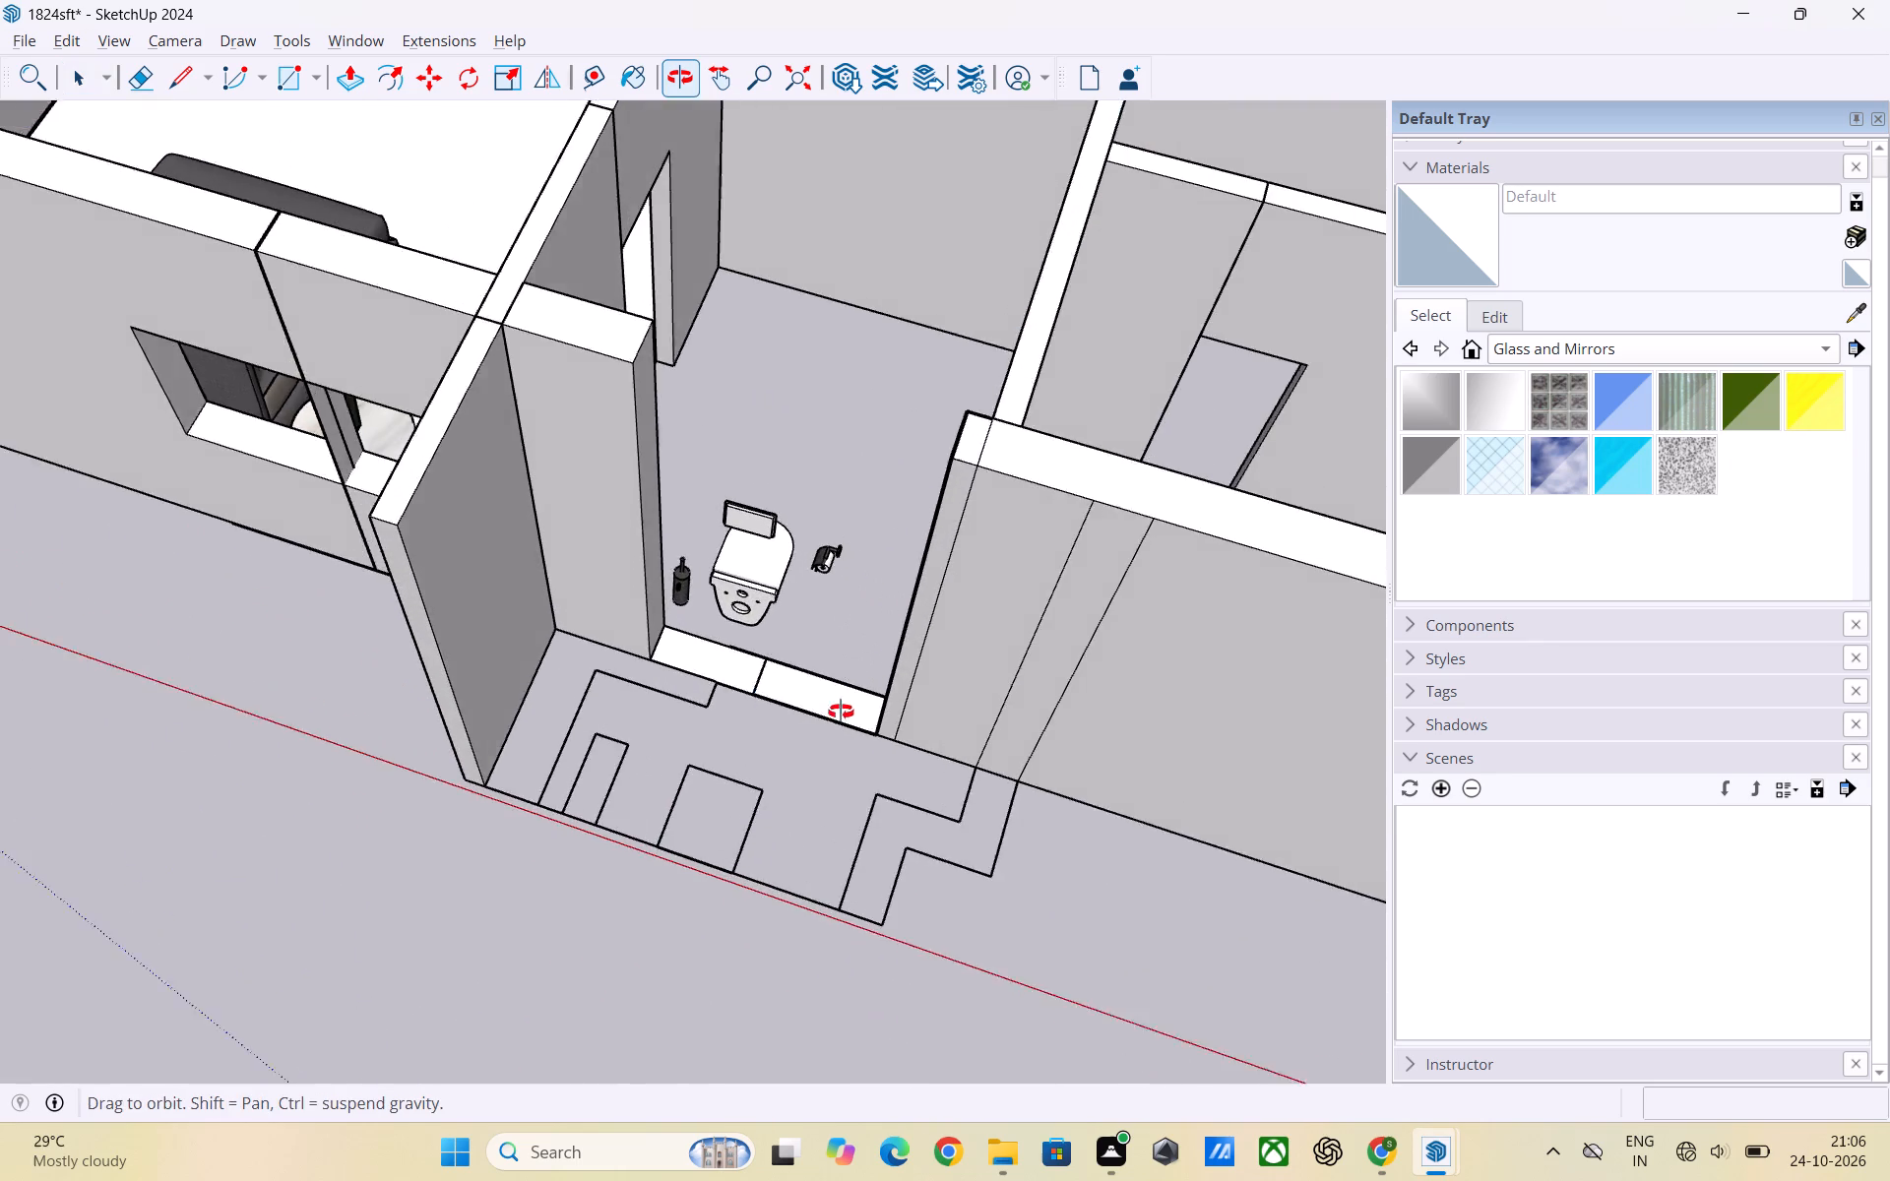
pyautogui.moveTo(841, 712); pyautogui.dragTo(933, 721, button='middle')
pyautogui.scroll(-2, 811, 670)
pyautogui.moveTo(801, 666); pyautogui.dragTo(821, 749, button='middle')
pyautogui.scroll(2, 795, 672)
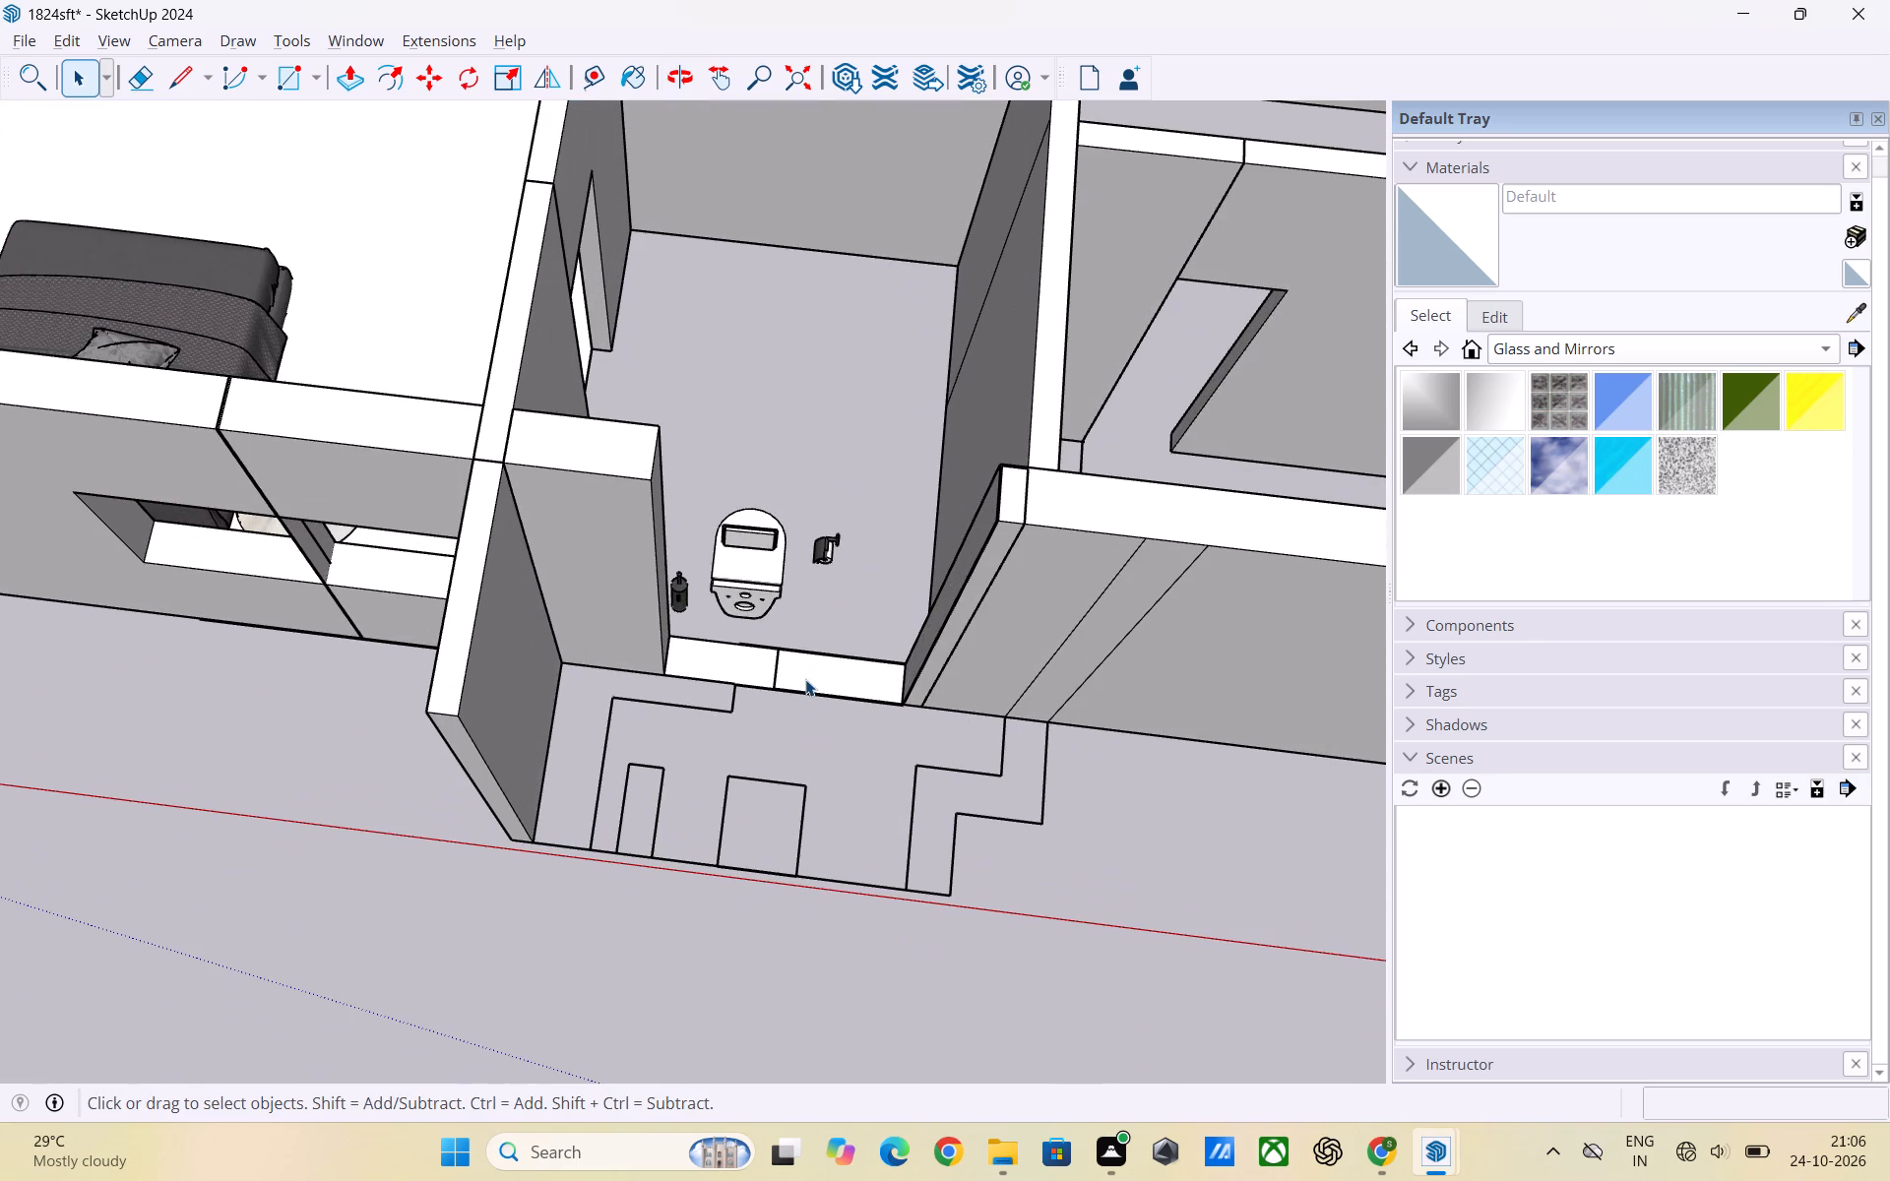
pyautogui.click(805, 679)
pyautogui.tripleClick(807, 678)
pyautogui.press('p')
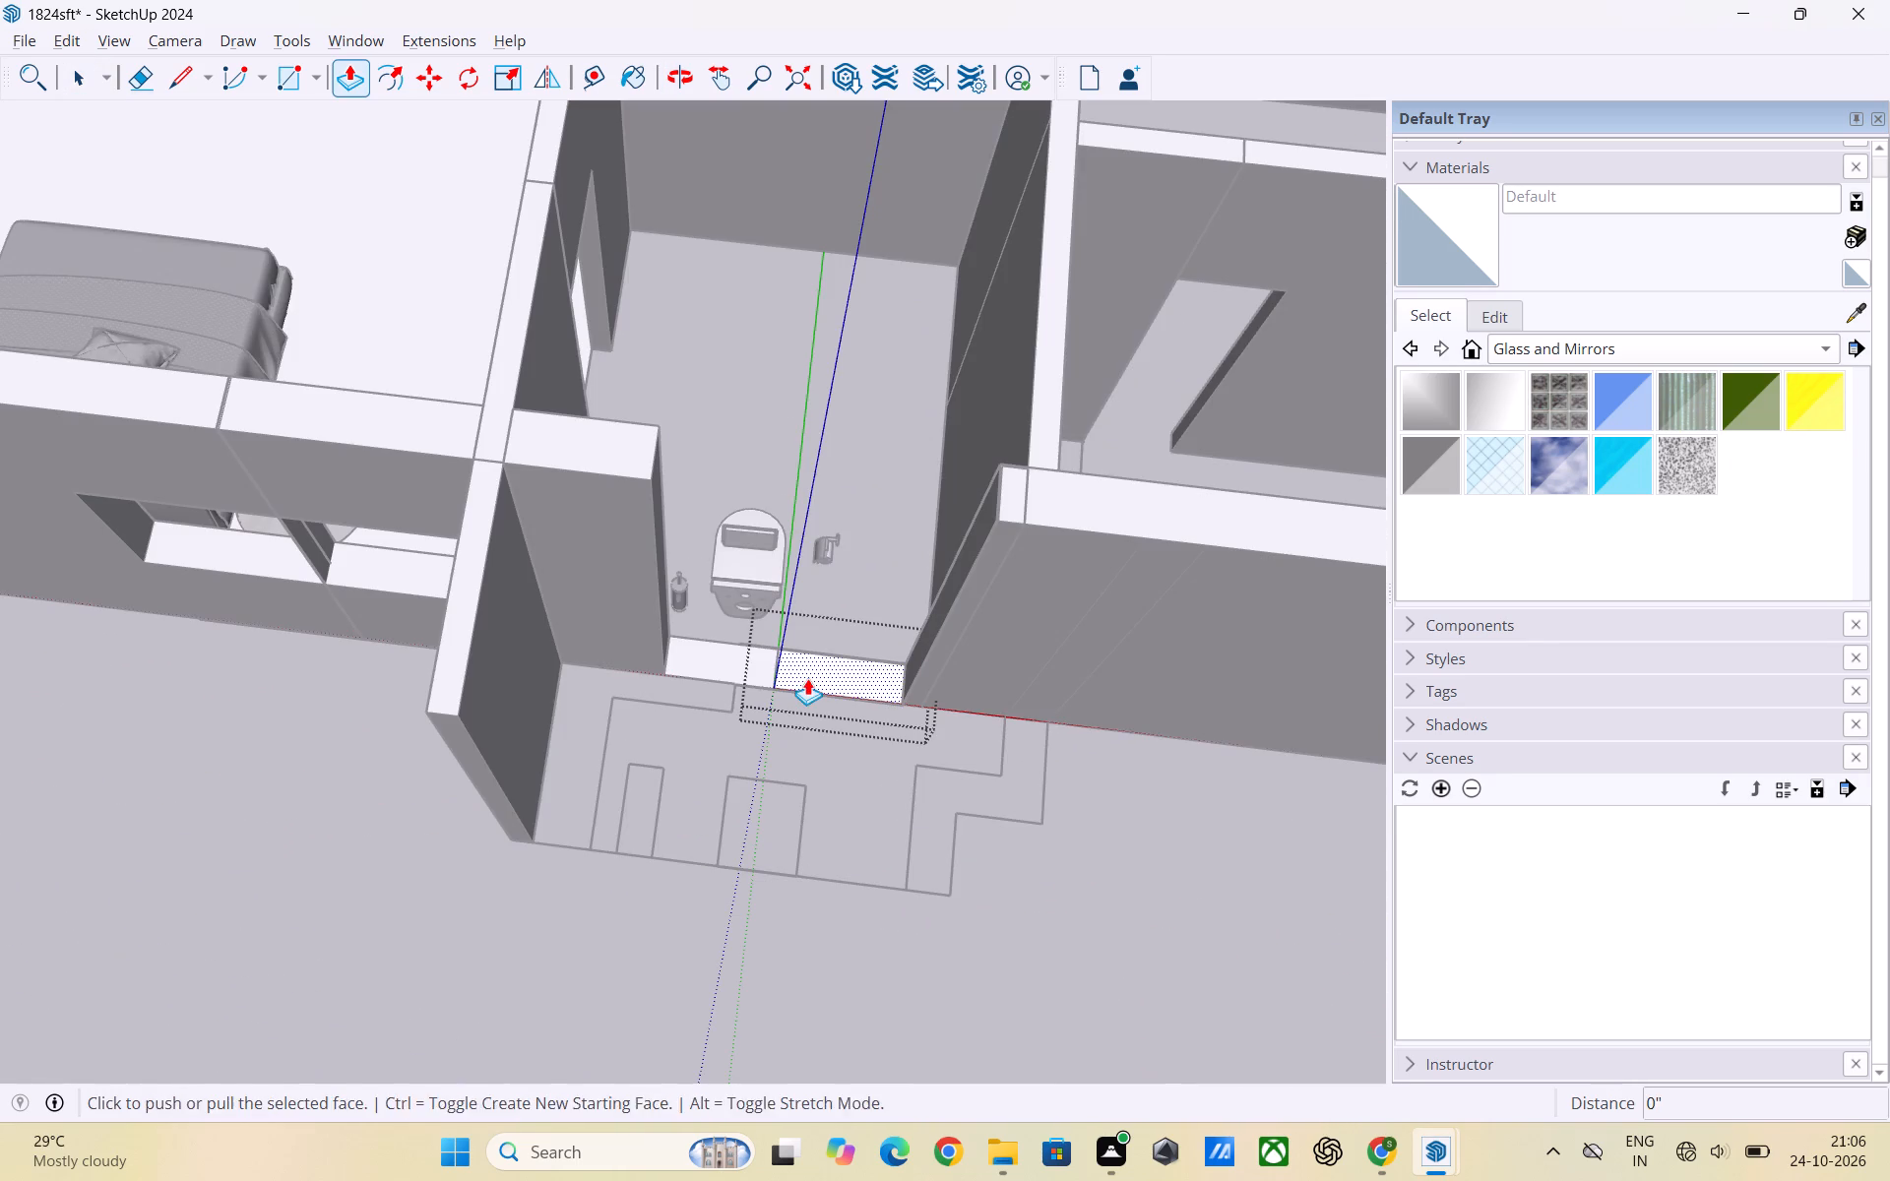
pyautogui.click(807, 678)
pyautogui.click(1069, 505)
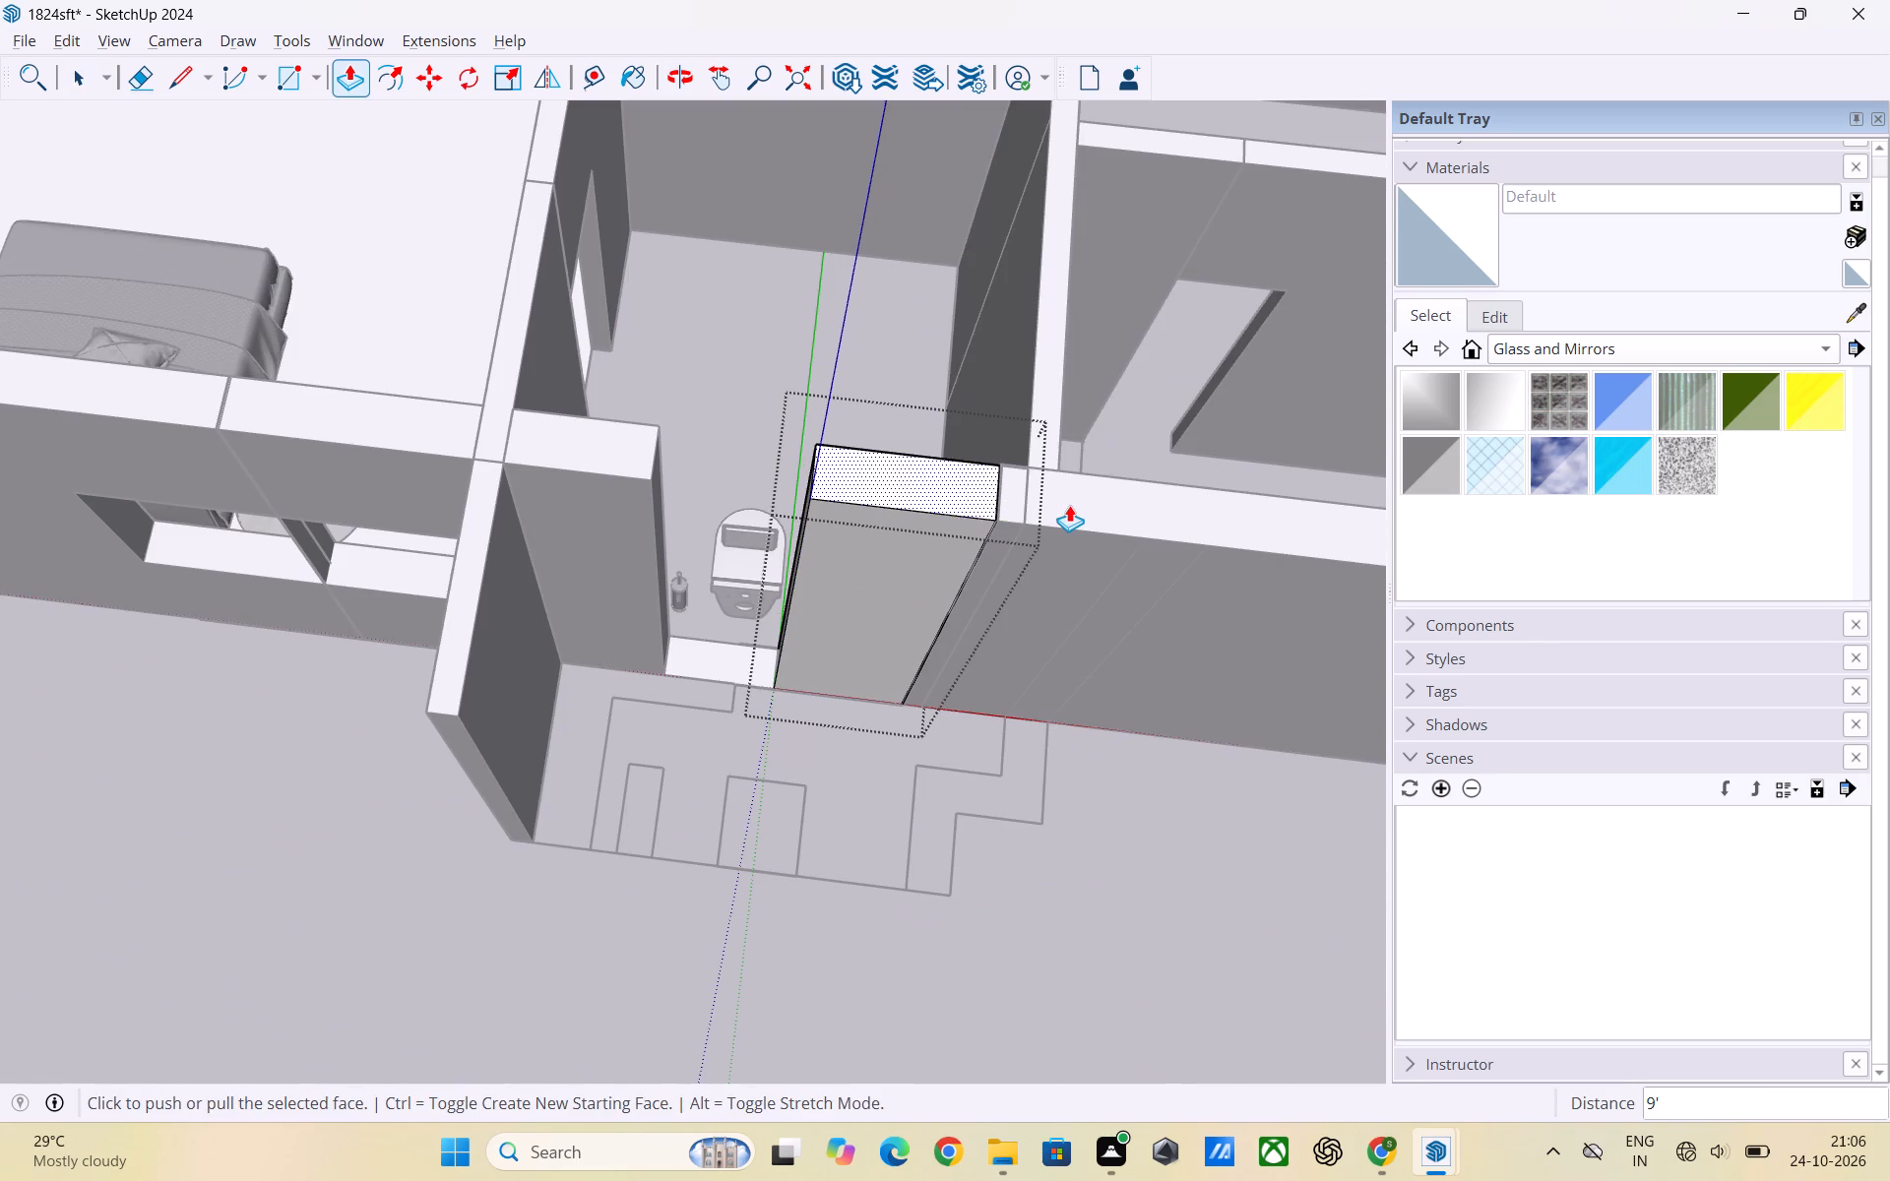
pyautogui.press('space')
pyautogui.click(909, 301)
# Examine the two raised wall sections, the gap between them and their joints with the adjoining walls from several angles.
pyautogui.scroll(-6, 948, 451)
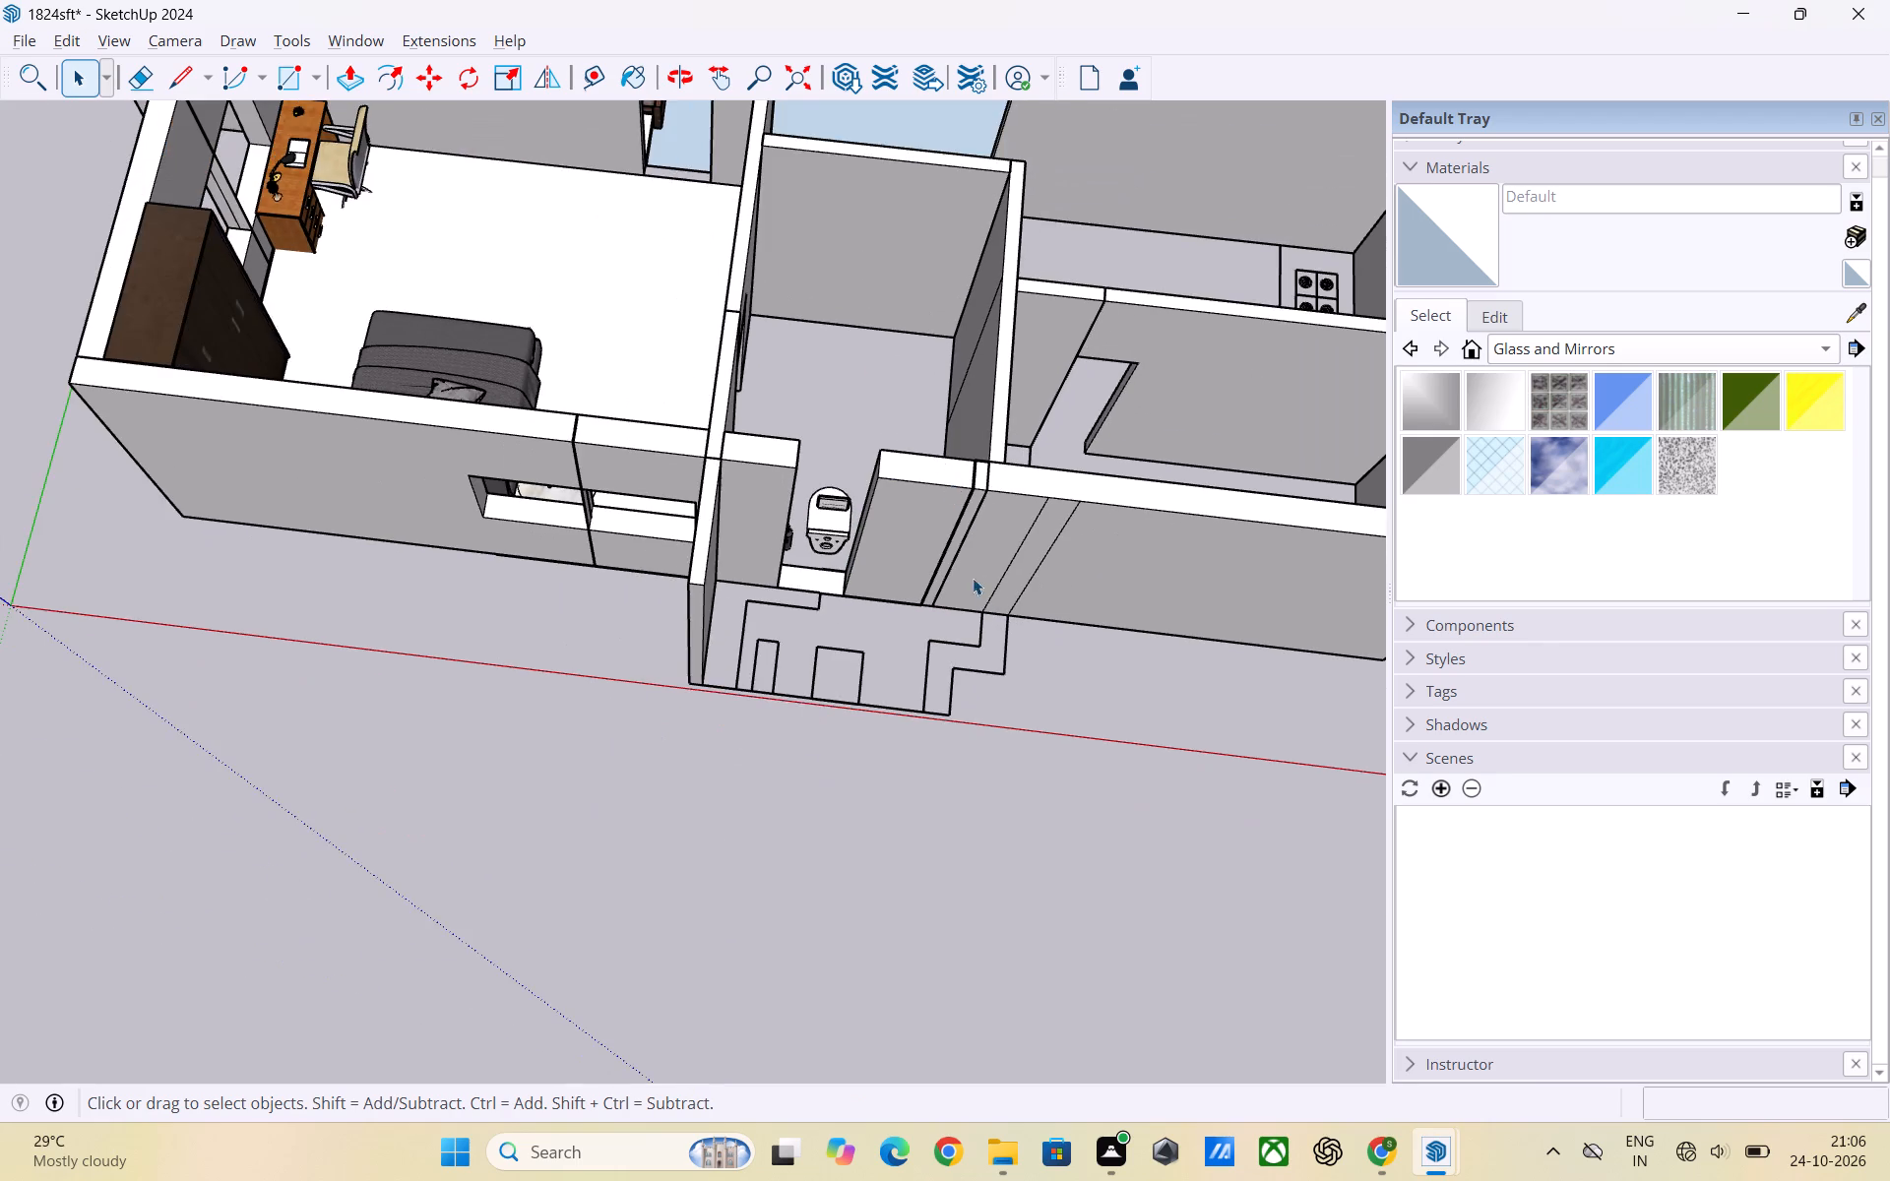
pyautogui.scroll(-5, 985, 620)
pyautogui.moveTo(911, 529); pyautogui.dragTo(781, 507, button='middle')
pyautogui.scroll(1, 815, 530)
pyautogui.scroll(5, 871, 592)
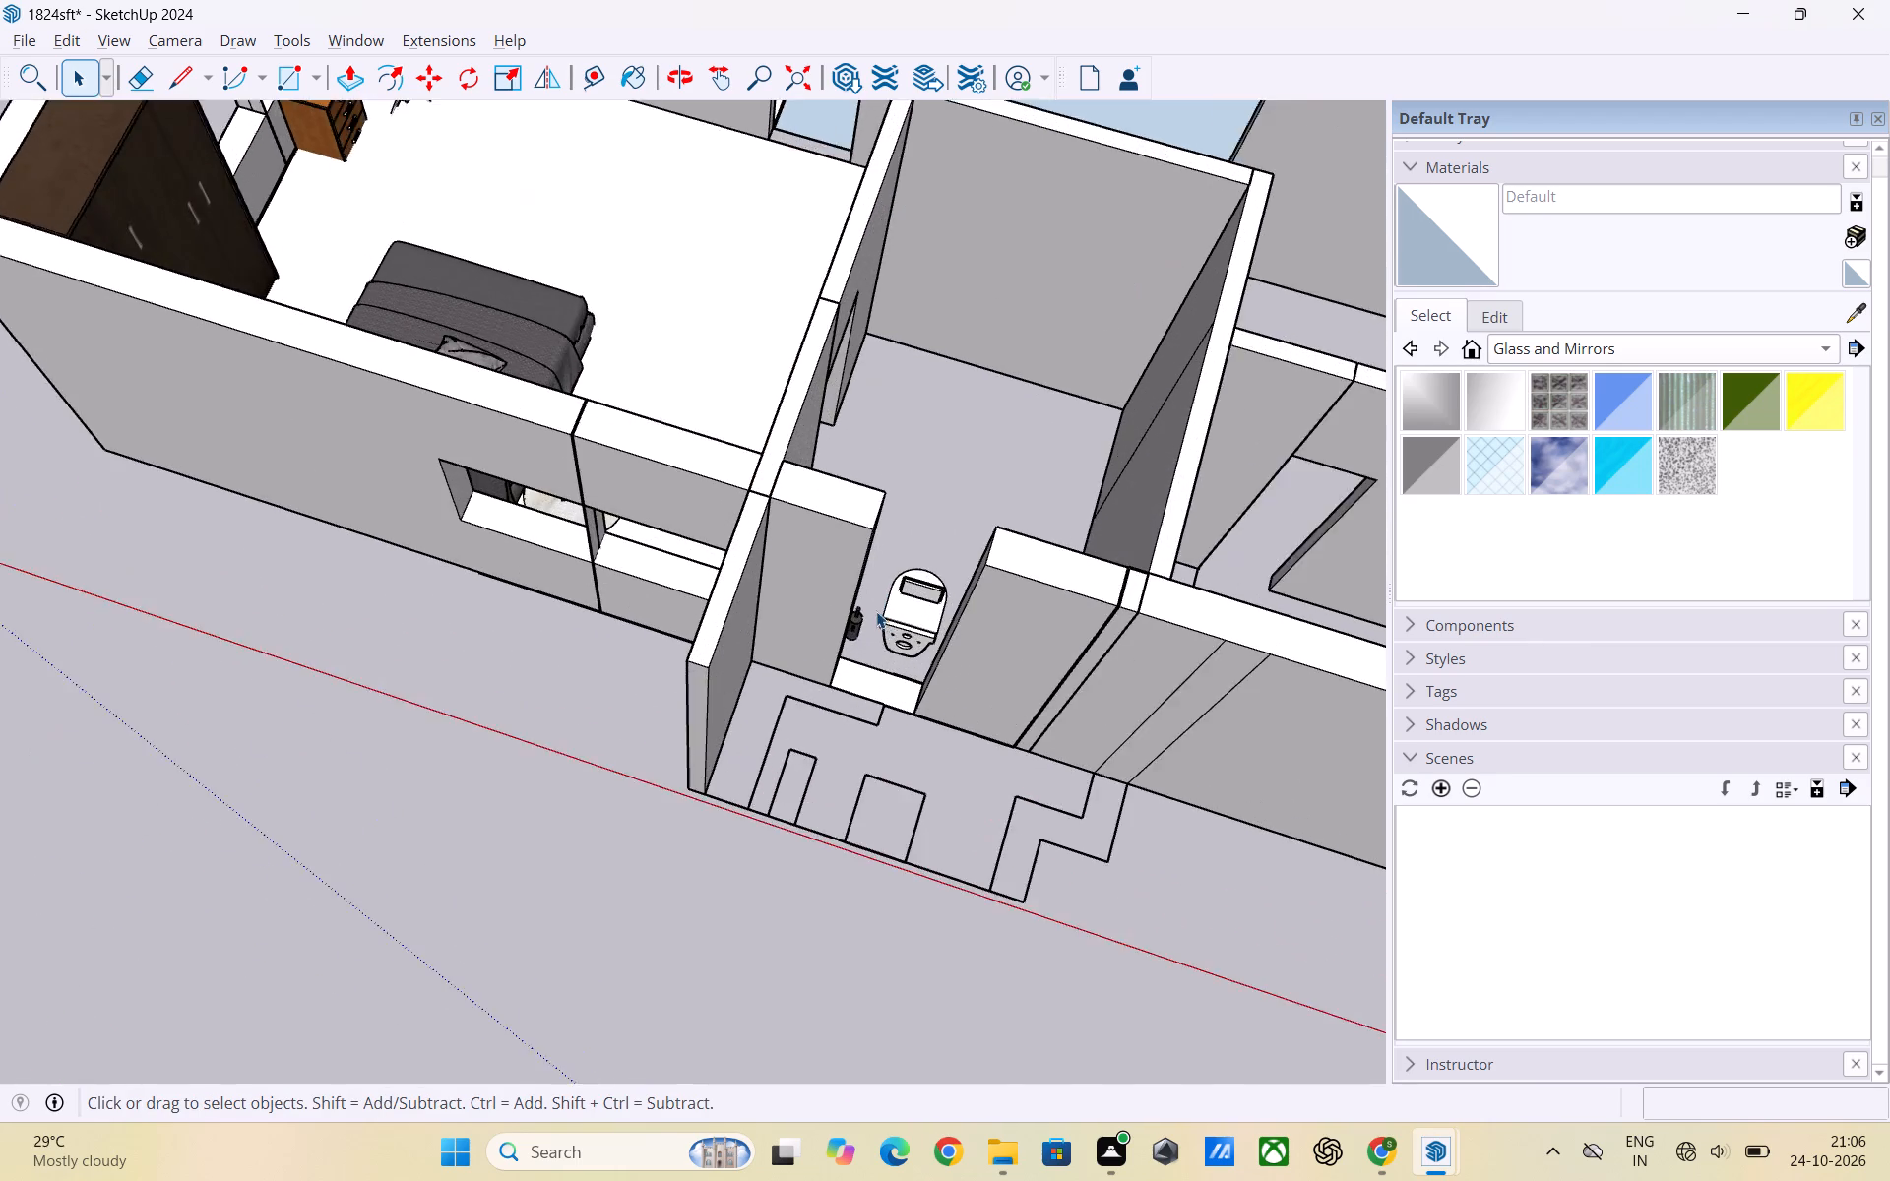
pyautogui.scroll(6, 876, 611)
pyautogui.moveTo(909, 642); pyautogui.dragTo(640, 621, button='middle')
pyautogui.scroll(2, 868, 639)
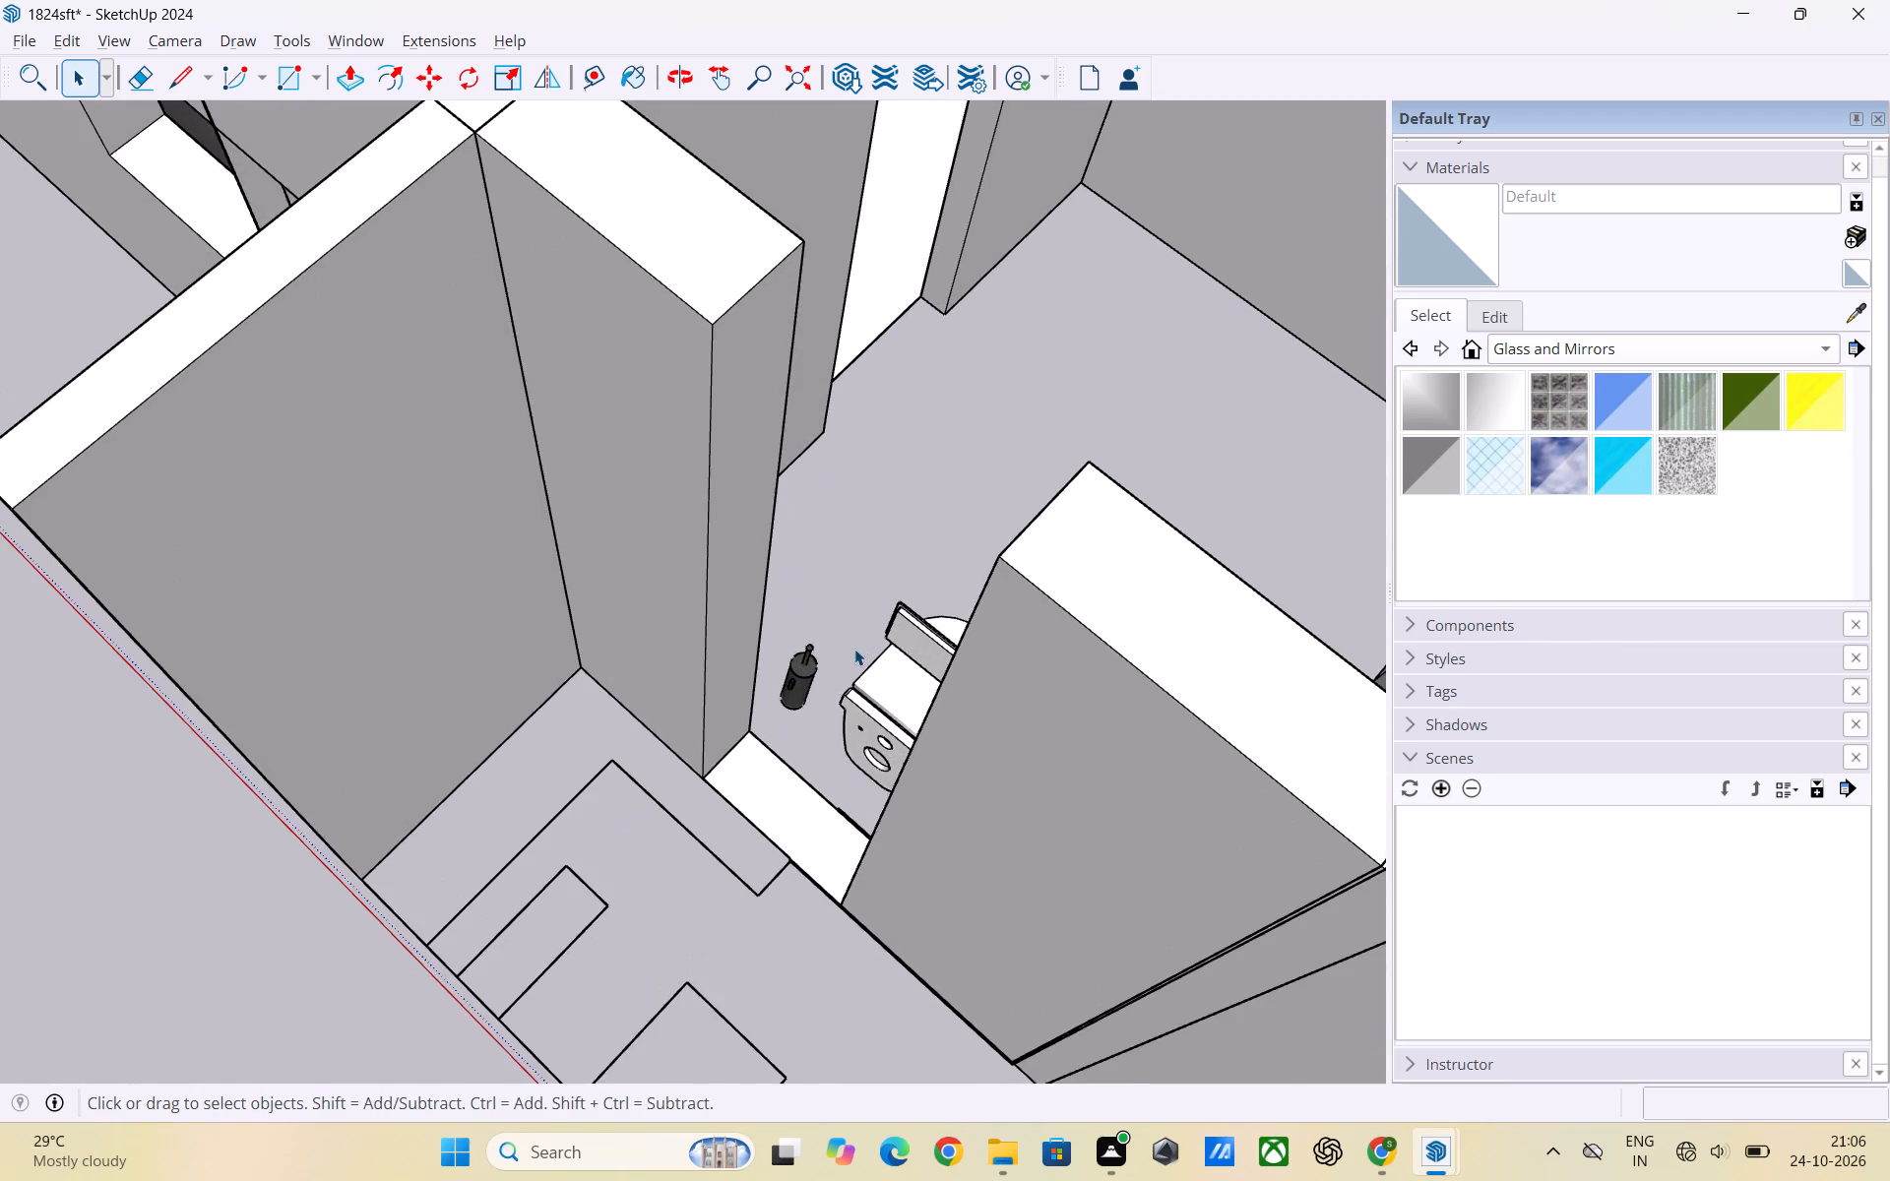
pyautogui.scroll(-9, 796, 606)
pyautogui.scroll(6, 970, 682)
pyautogui.moveTo(941, 737); pyautogui.dragTo(1065, 690, button='middle')
pyautogui.scroll(7, 1015, 718)
pyautogui.moveTo(1065, 690); pyautogui.dragTo(1082, 679, button='middle')
pyautogui.moveTo(938, 693); pyautogui.dragTo(1182, 739, button='middle')
pyautogui.scroll(1, 1185, 740)
pyautogui.scroll(-3, 1178, 743)
pyautogui.scroll(-3, 1133, 672)
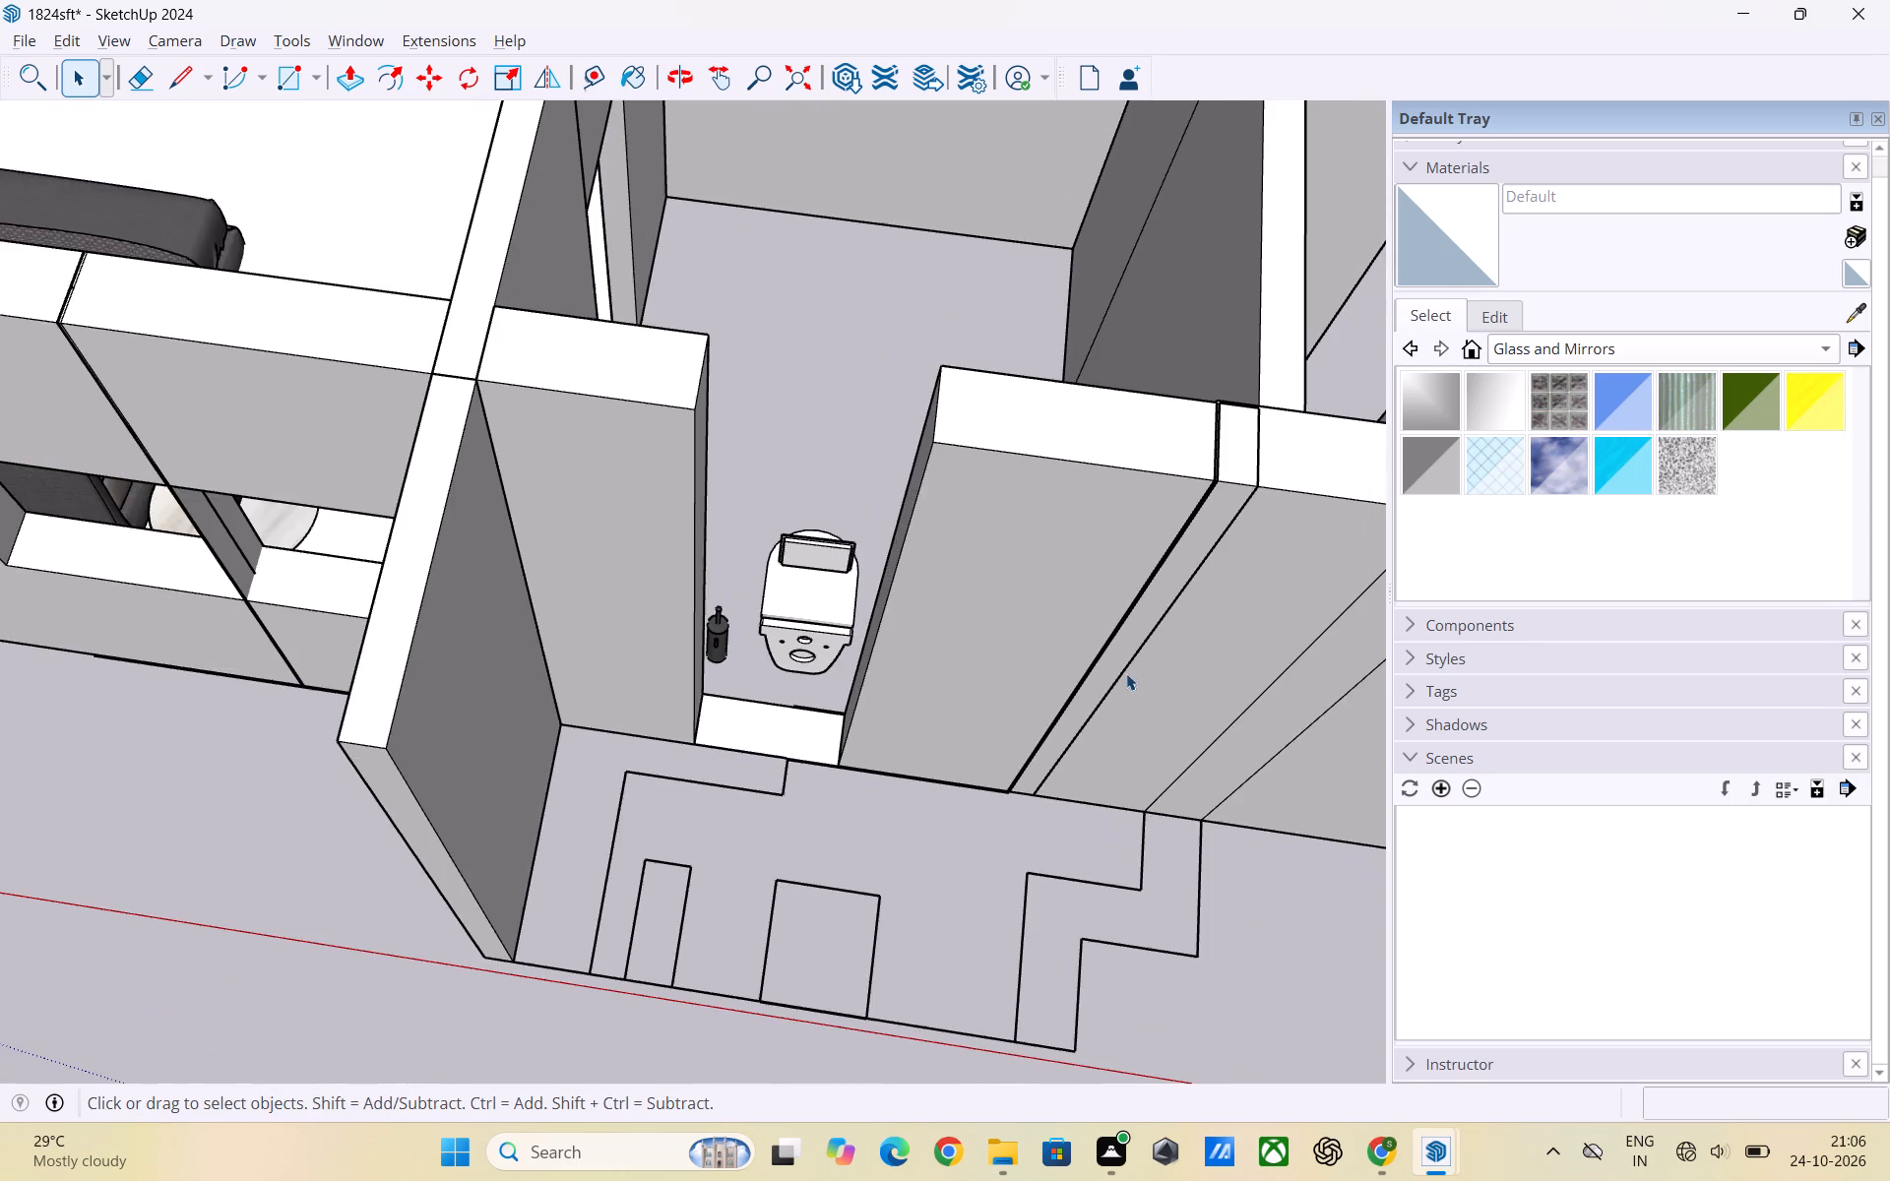
pyautogui.scroll(3, 1154, 590)
pyautogui.moveTo(1131, 596); pyautogui.dragTo(975, 561, button='middle')
pyautogui.scroll(4, 972, 555)
pyautogui.scroll(-4, 803, 573)
pyautogui.scroll(1, 826, 588)
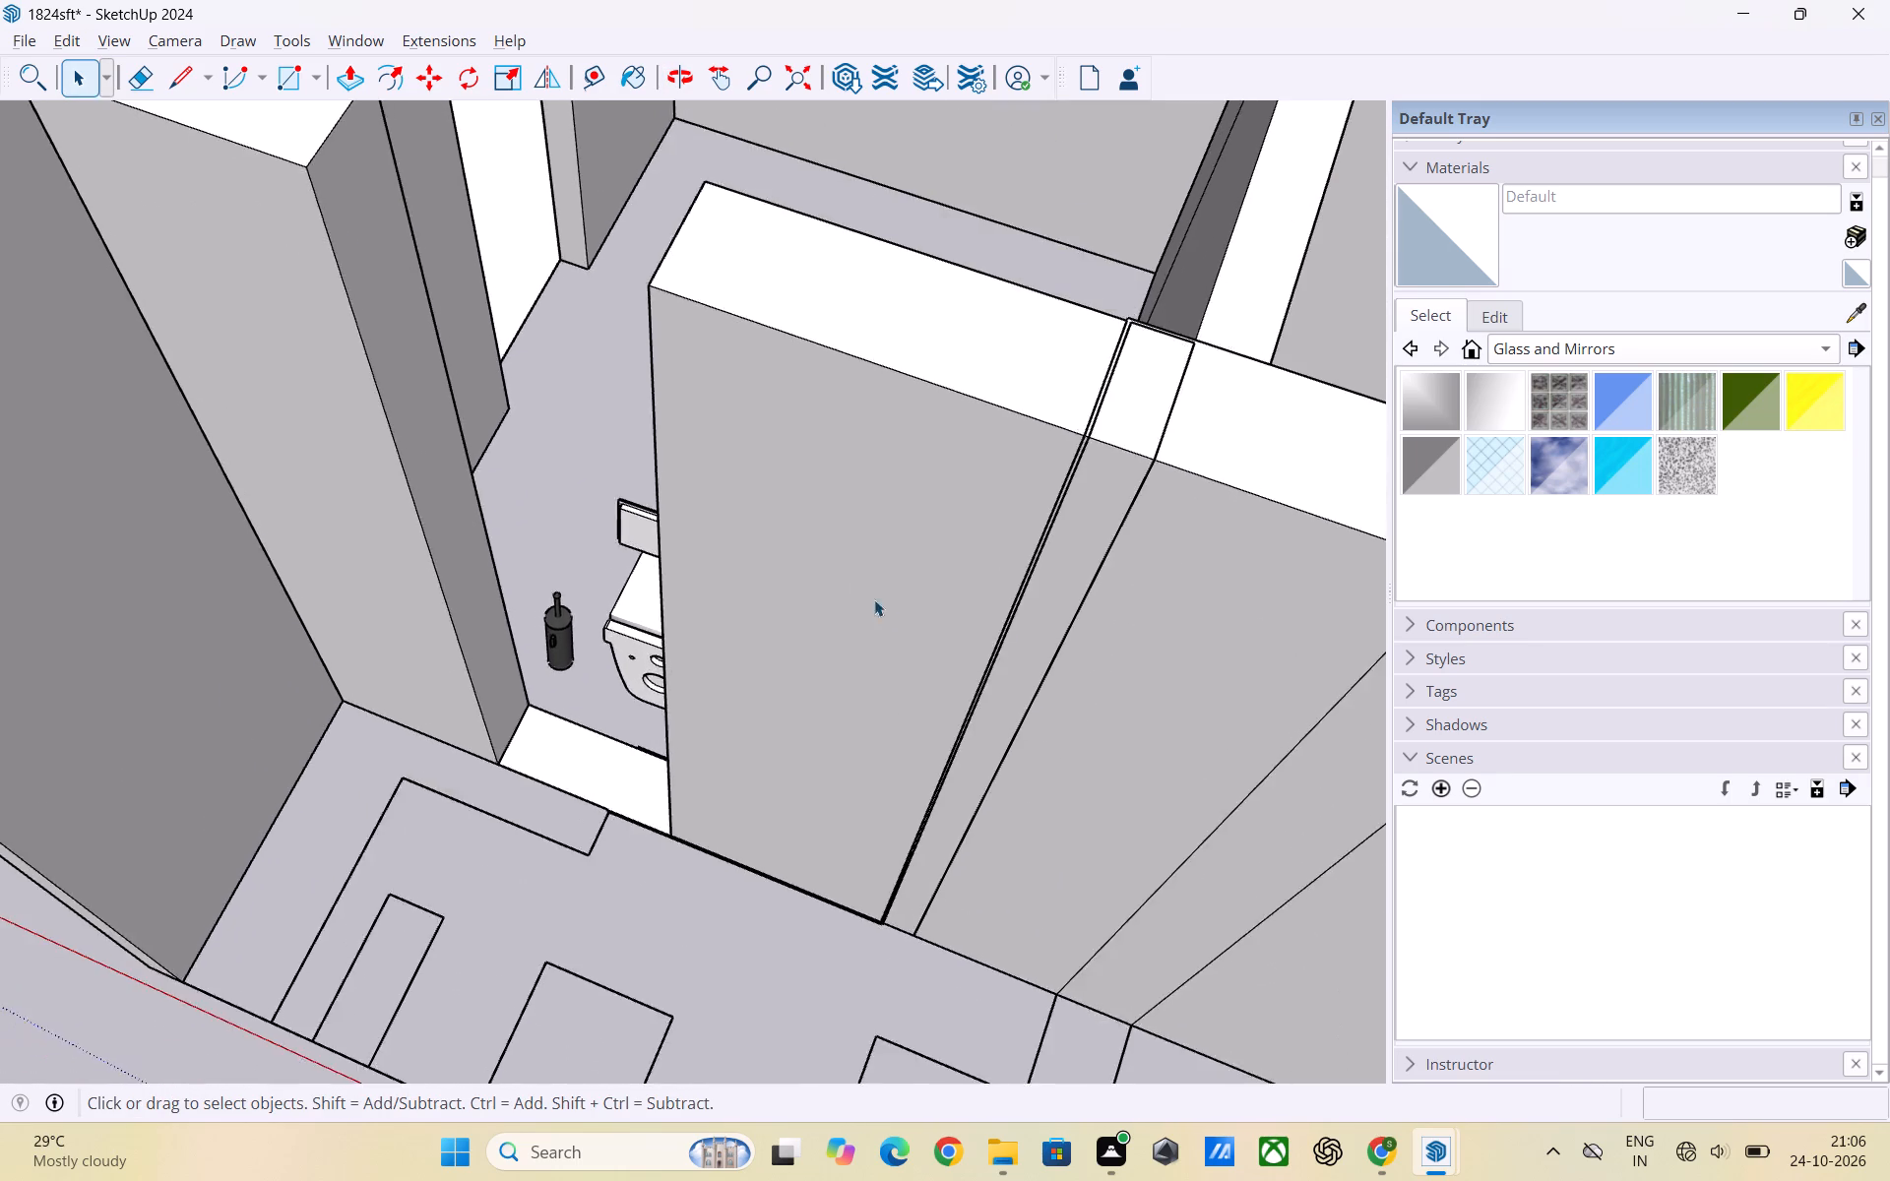
pyautogui.scroll(-6, 891, 619)
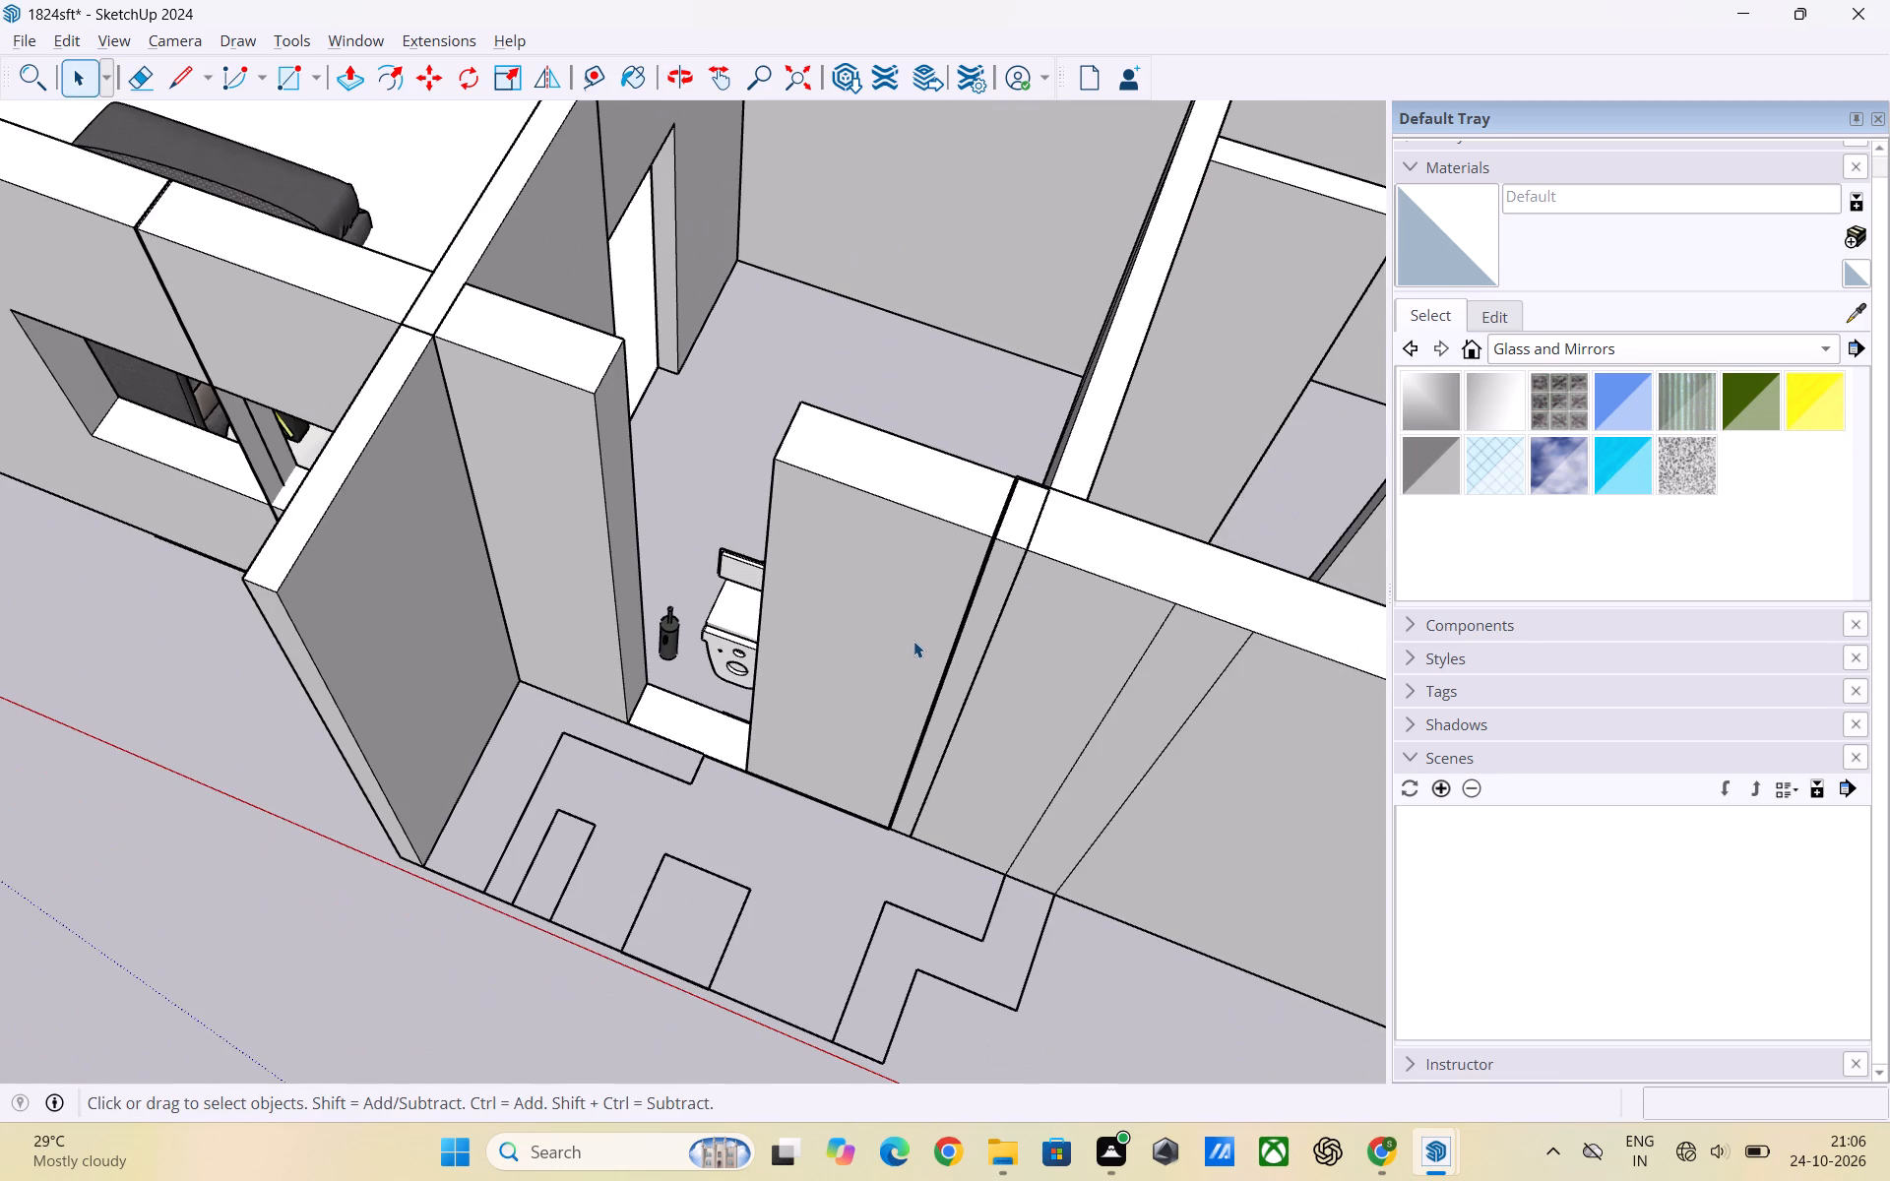
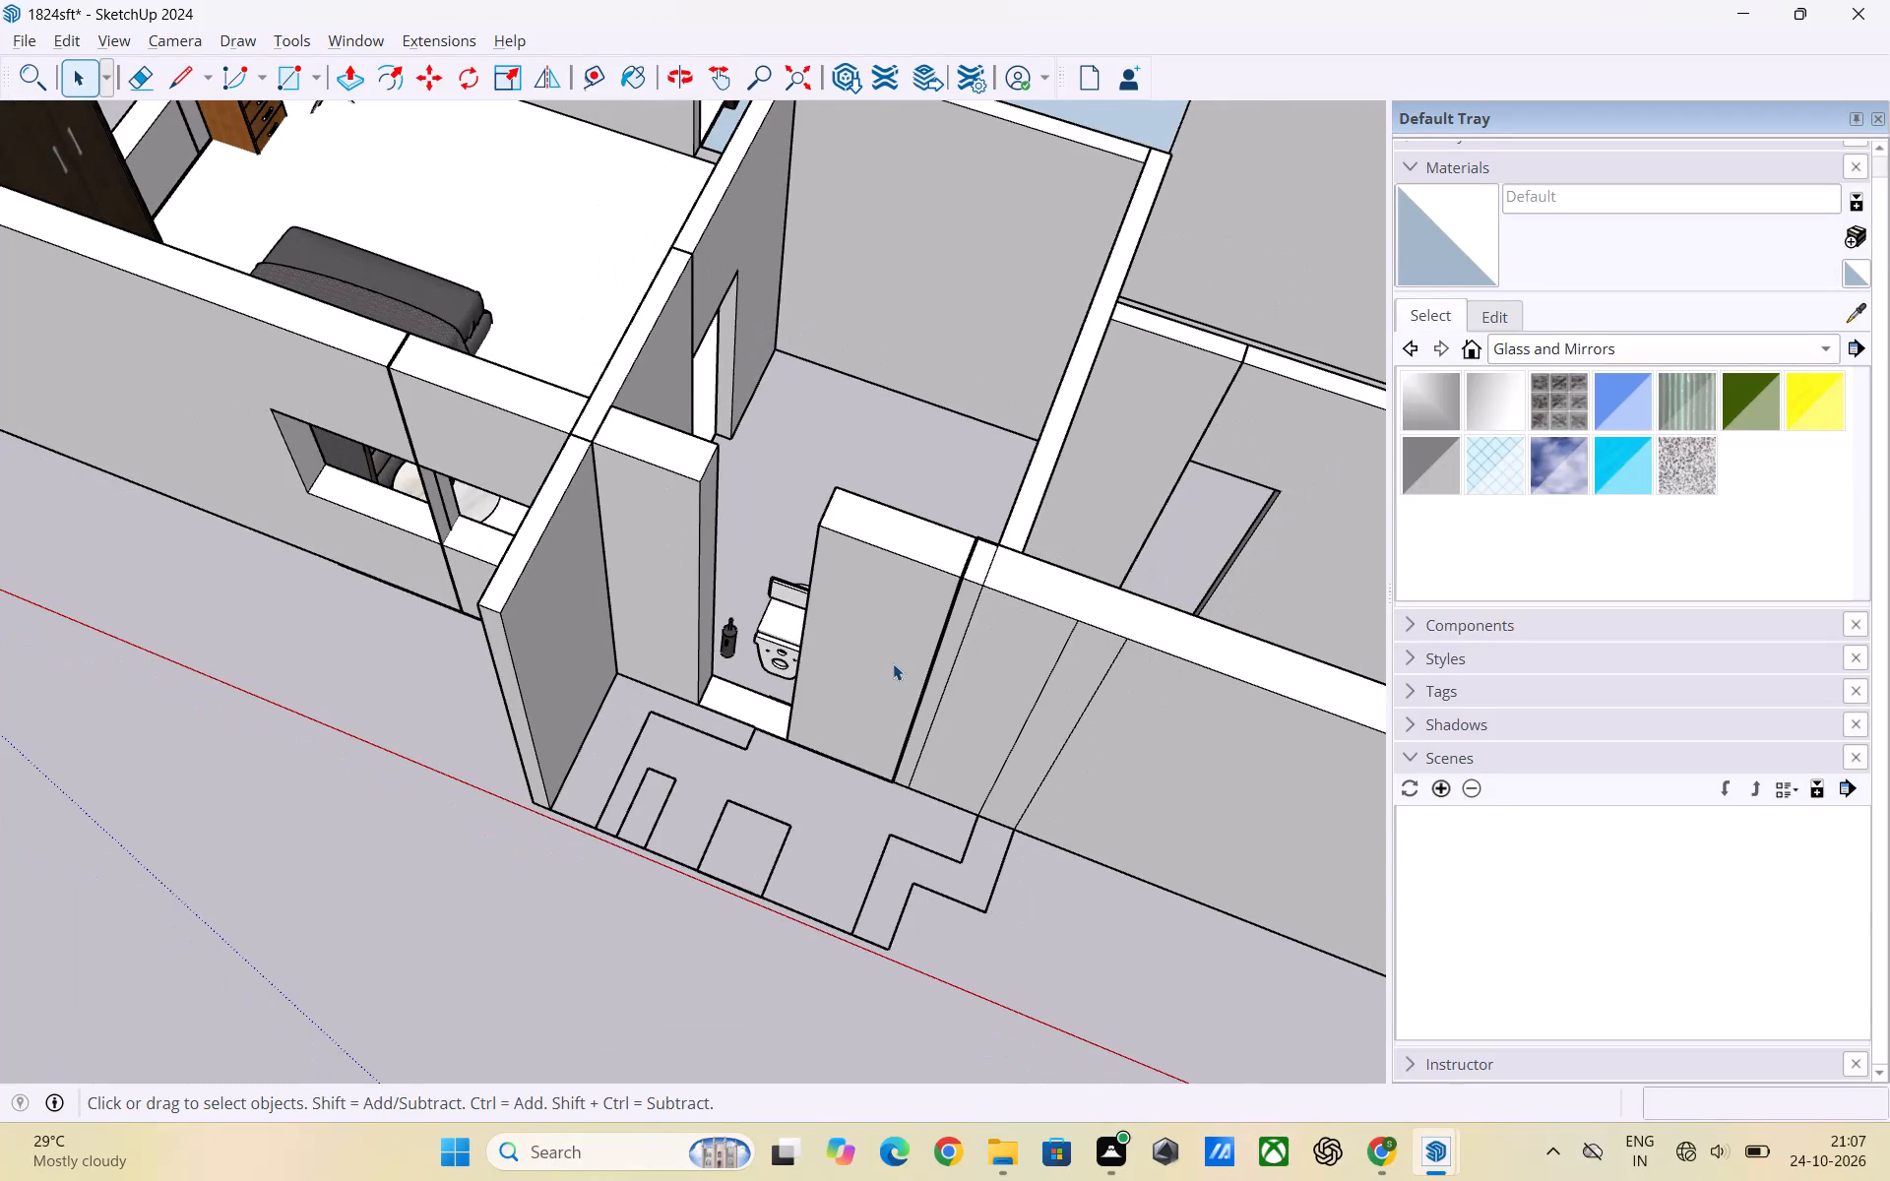
# Examine the two raised wall sections, the opening between them and the exposed end faces from several angles.
pyautogui.scroll(-2, 893, 663)
pyautogui.scroll(3, 858, 627)
pyautogui.moveTo(734, 659); pyautogui.dragTo(879, 599, button='middle')
pyautogui.scroll(5, 1012, 645)
pyautogui.moveTo(1000, 627); pyautogui.dragTo(933, 620, button='middle')
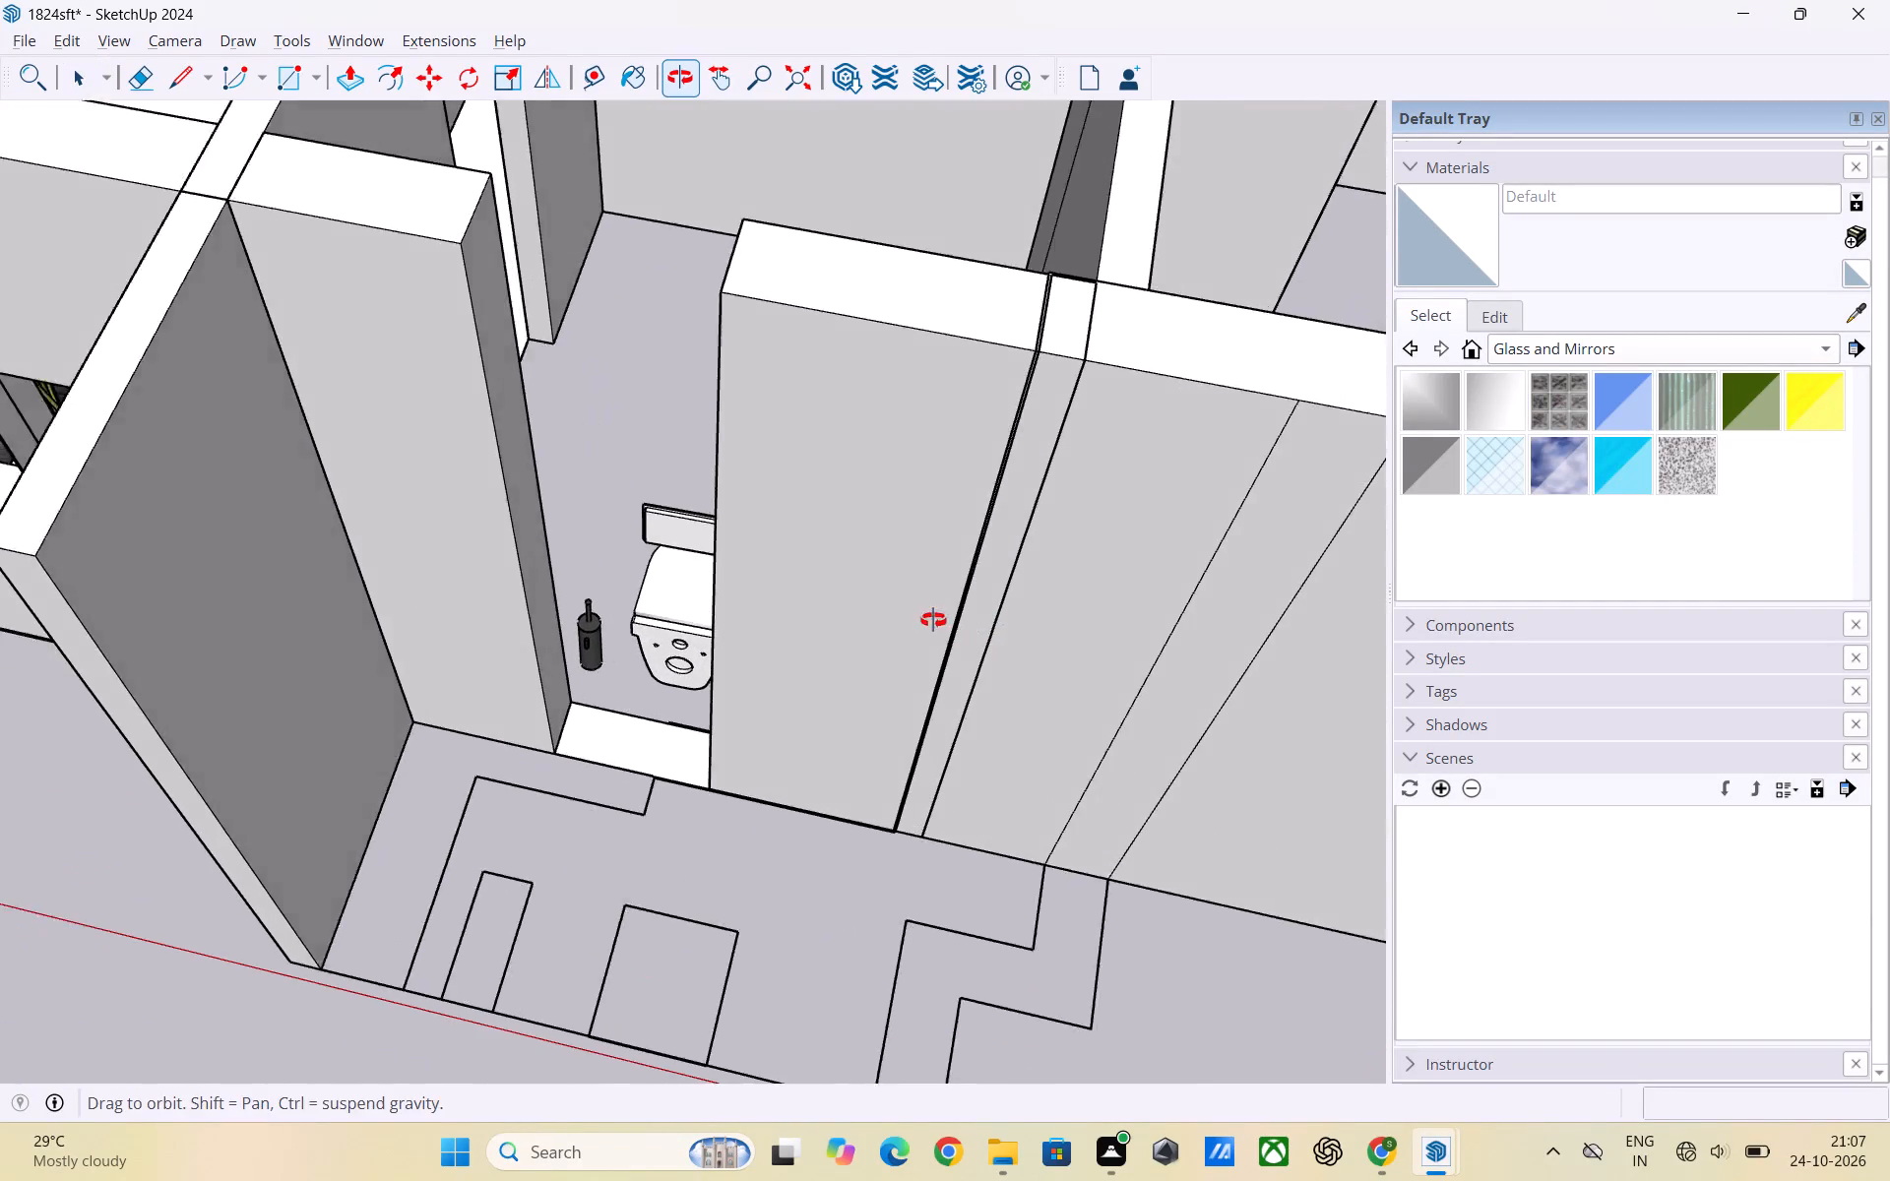
pyautogui.moveTo(933, 620); pyautogui.dragTo(859, 566, button='middle')
pyautogui.scroll(3, 885, 524)
pyautogui.moveTo(945, 577); pyautogui.dragTo(1034, 618, button='middle')
pyautogui.scroll(3, 1004, 546)
pyautogui.scroll(-5, 1072, 605)
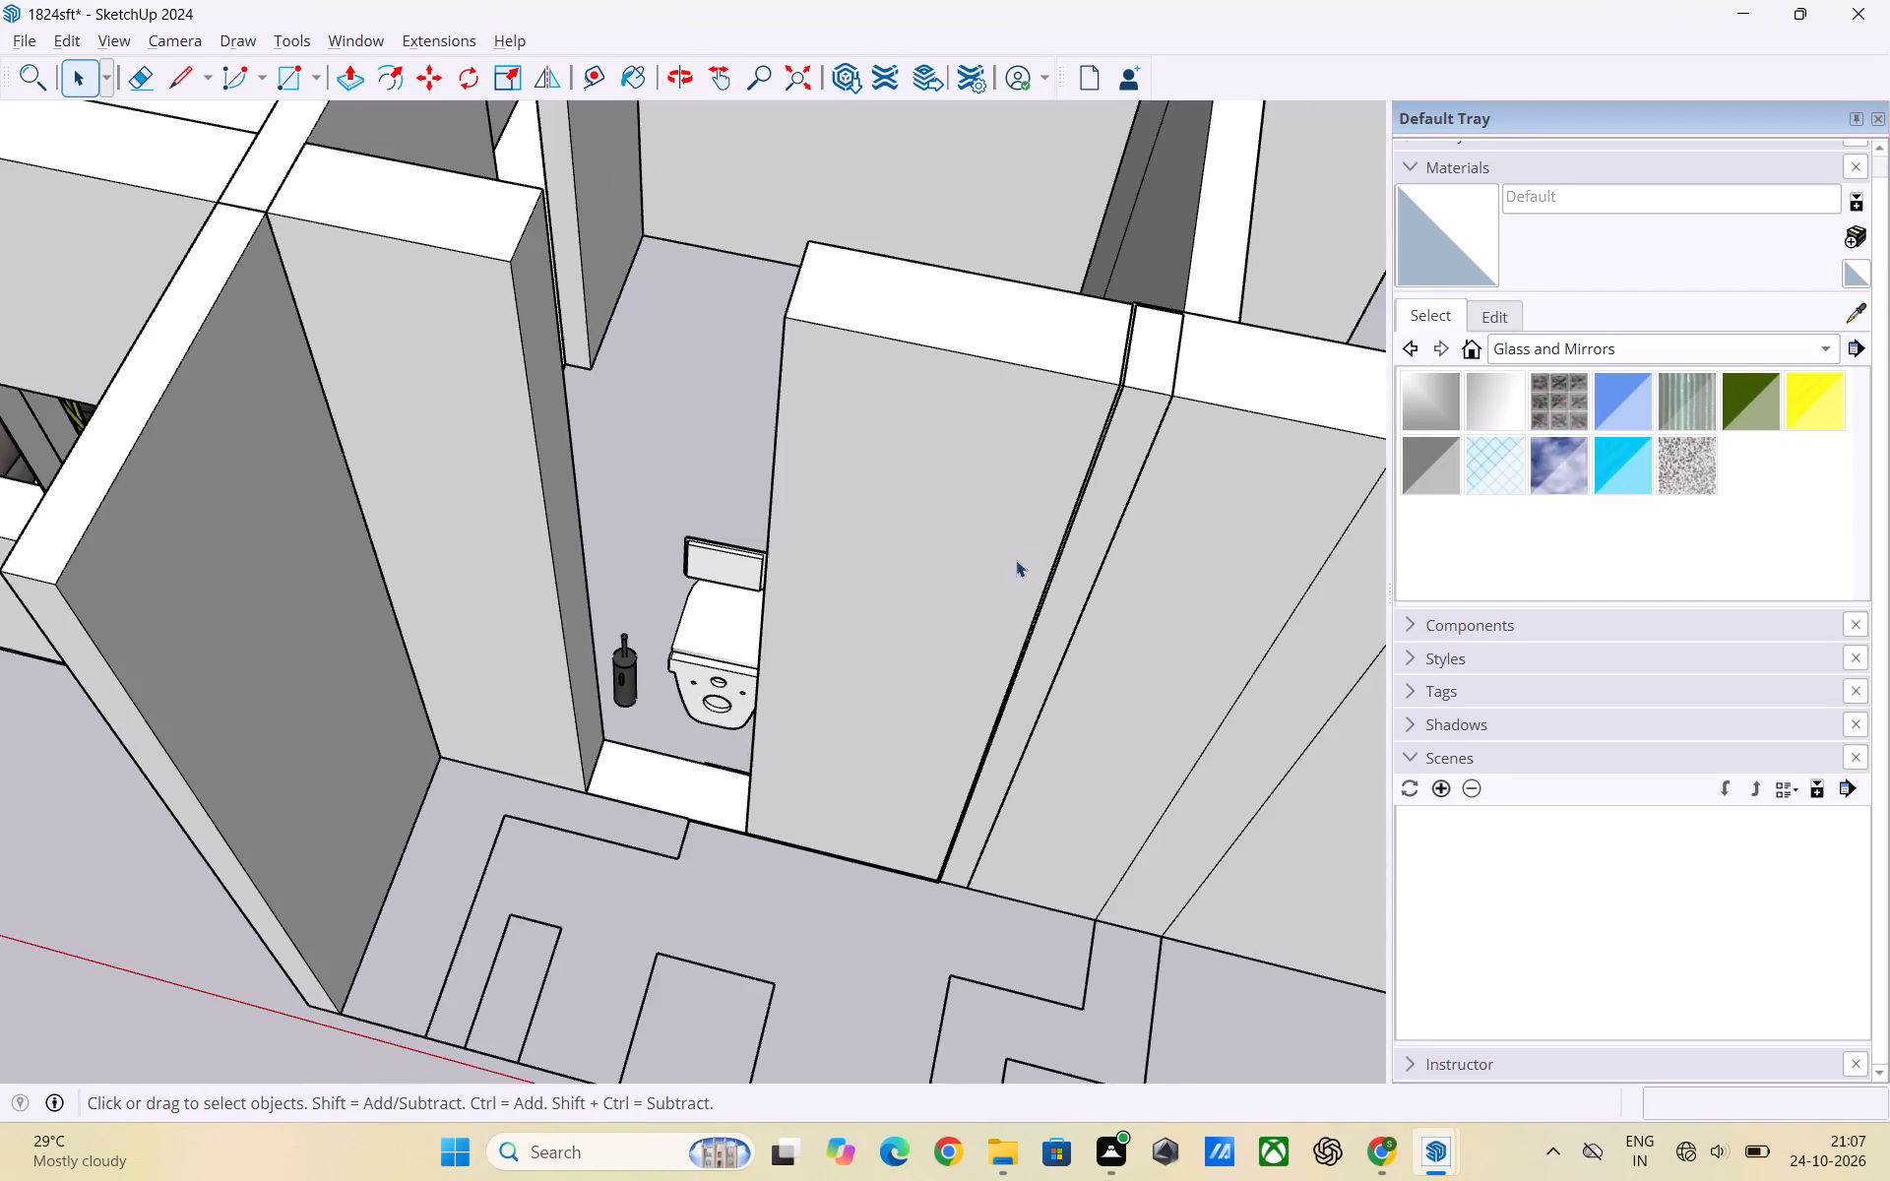
pyautogui.scroll(-2, 1016, 560)
pyautogui.moveTo(1017, 552); pyautogui.dragTo(1017, 690, button='middle')
pyautogui.scroll(6, 1062, 574)
pyautogui.moveTo(1152, 621); pyautogui.dragTo(987, 628, button='middle')
pyautogui.scroll(3, 1185, 692)
pyautogui.scroll(-2, 908, 612)
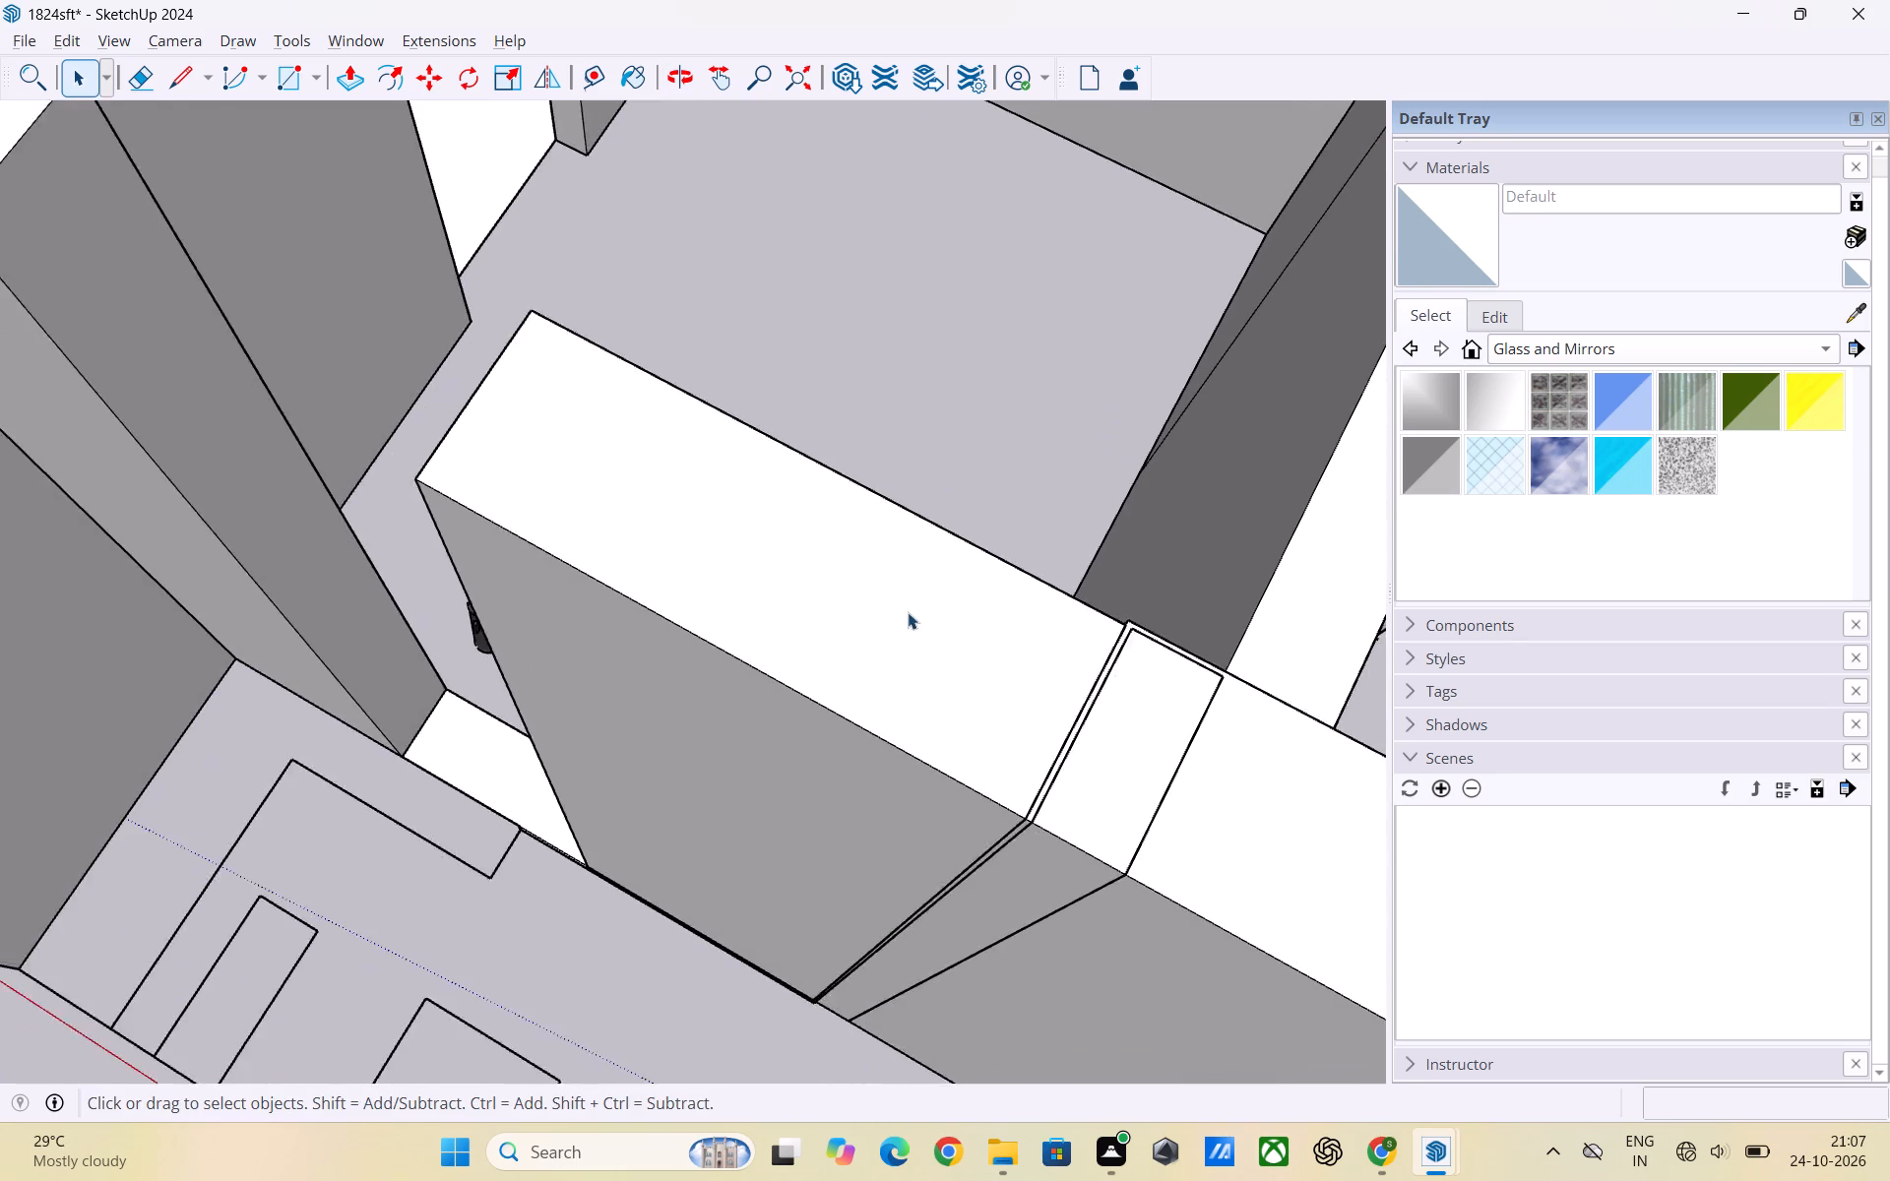
pyautogui.scroll(-4, 908, 612)
pyautogui.moveTo(1012, 740); pyautogui.dragTo(1230, 666, button='middle')
pyautogui.scroll(-3, 1289, 673)
pyautogui.scroll(2, 739, 644)
pyautogui.scroll(-1, 1039, 680)
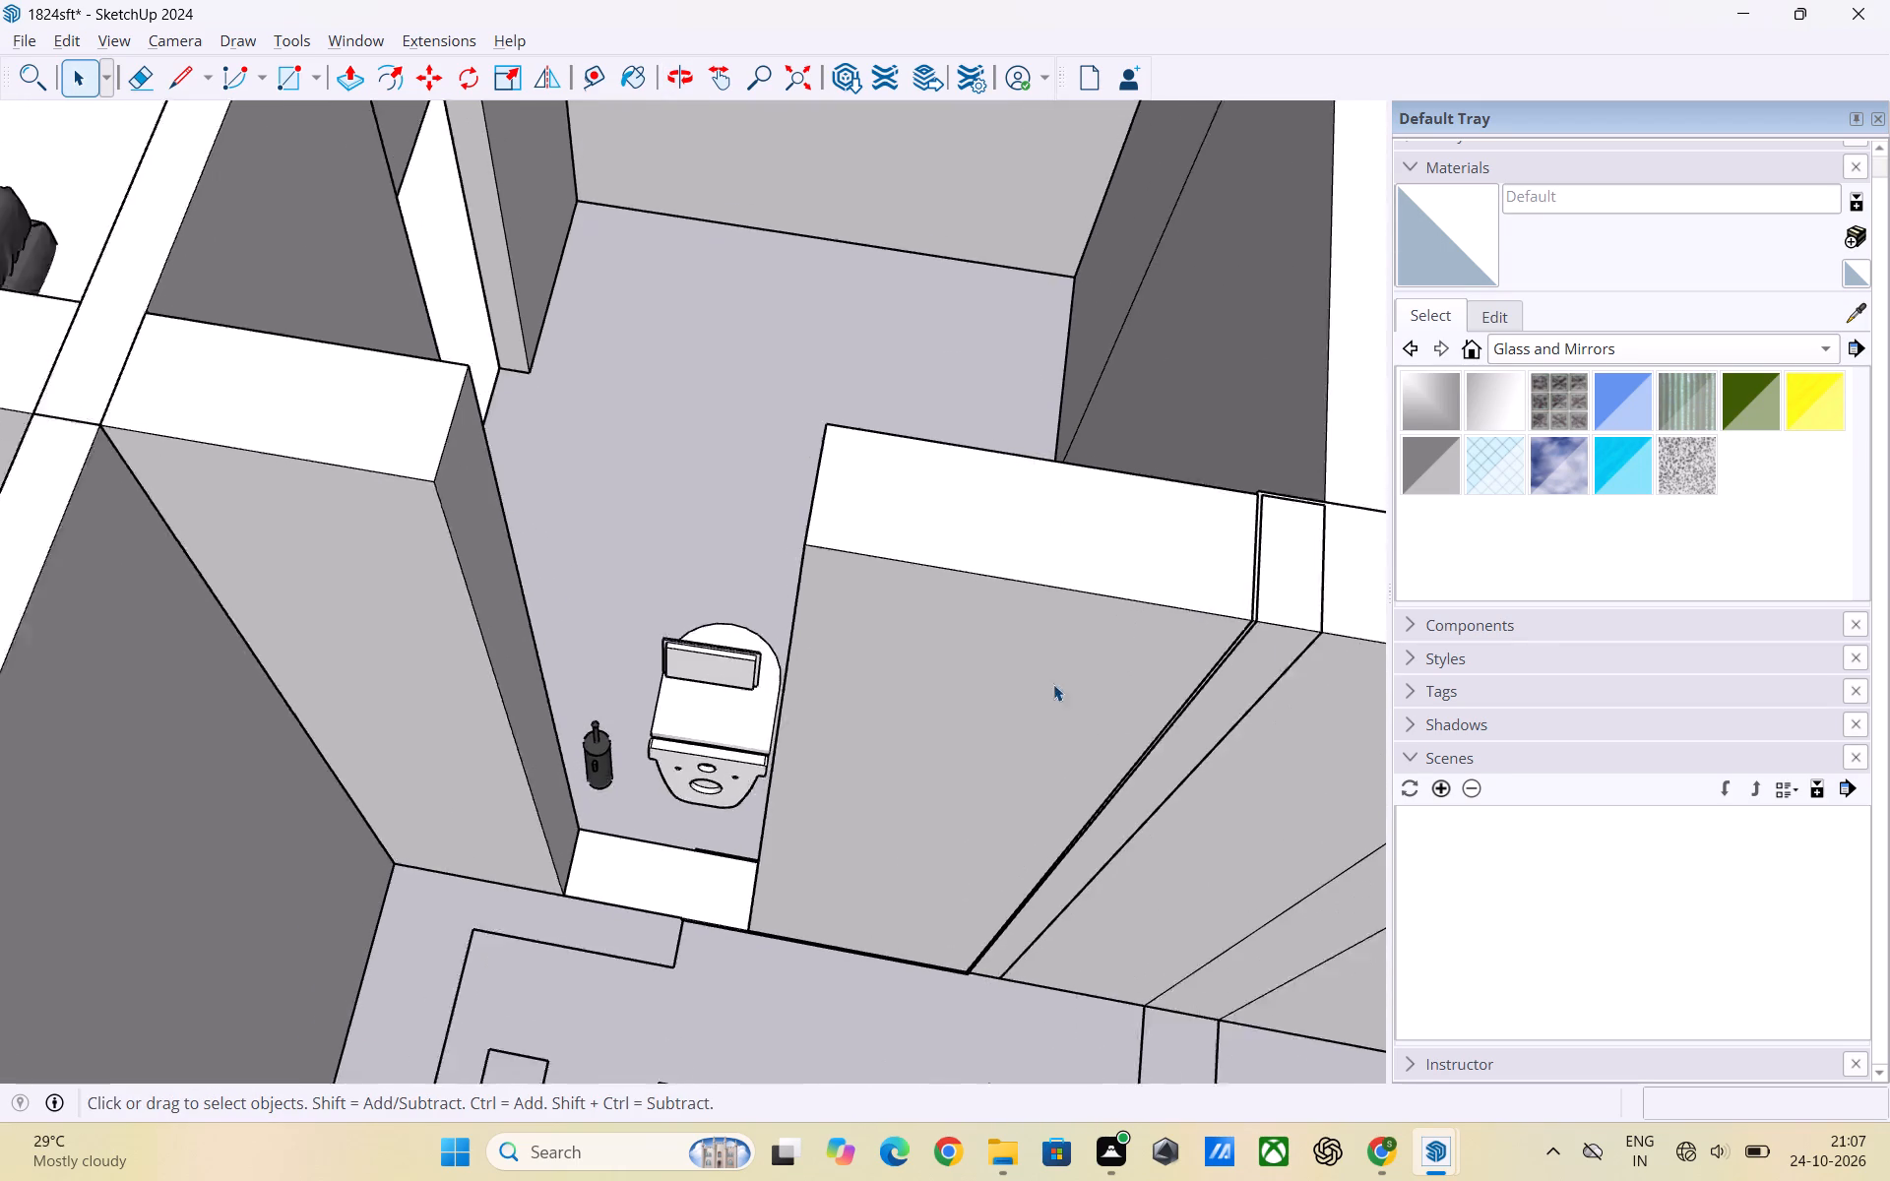
pyautogui.scroll(-5, 1053, 684)
pyautogui.scroll(5, 713, 824)
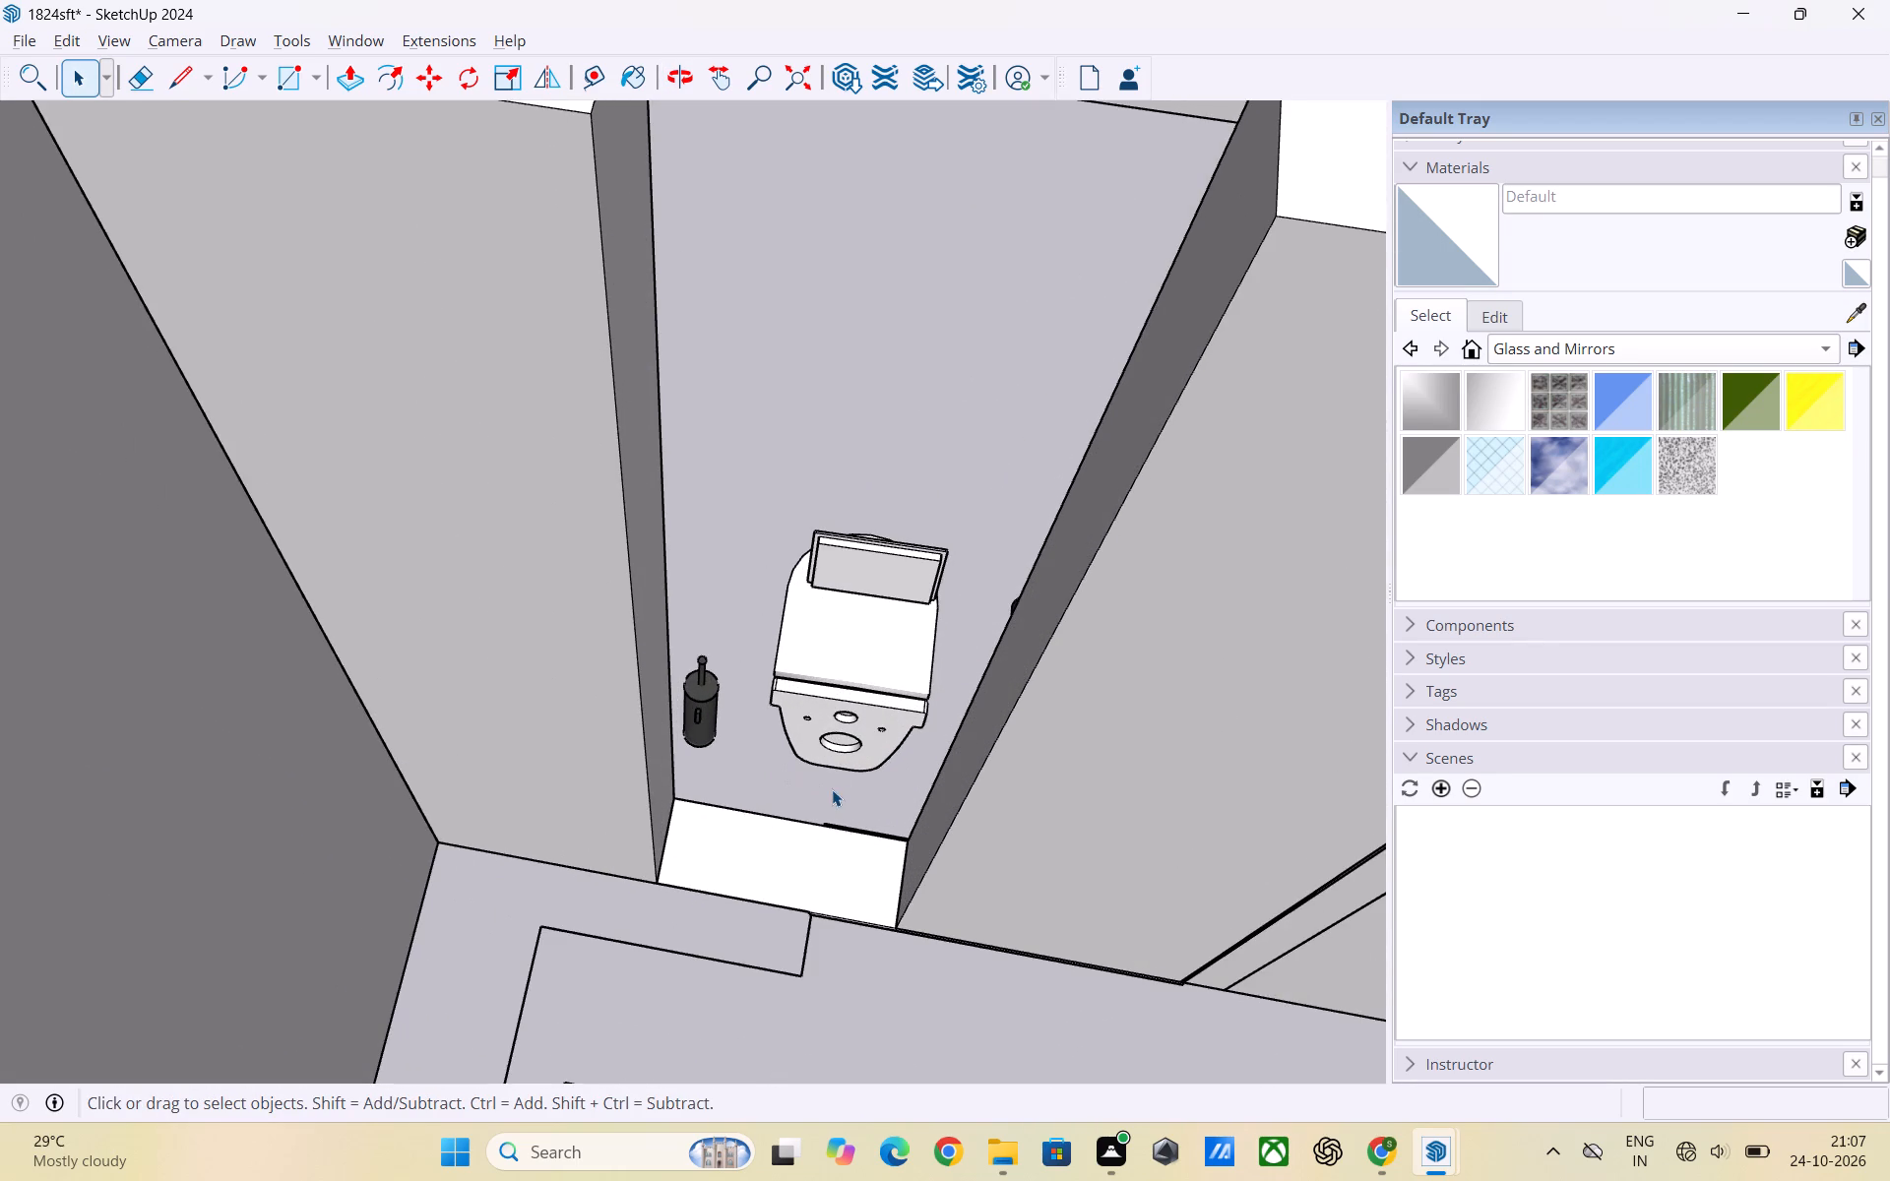
pyautogui.moveTo(834, 815); pyautogui.dragTo(839, 852, button='middle')
pyautogui.moveTo(844, 818); pyautogui.dragTo(589, 785, button='middle')
pyautogui.scroll(-5, 859, 798)
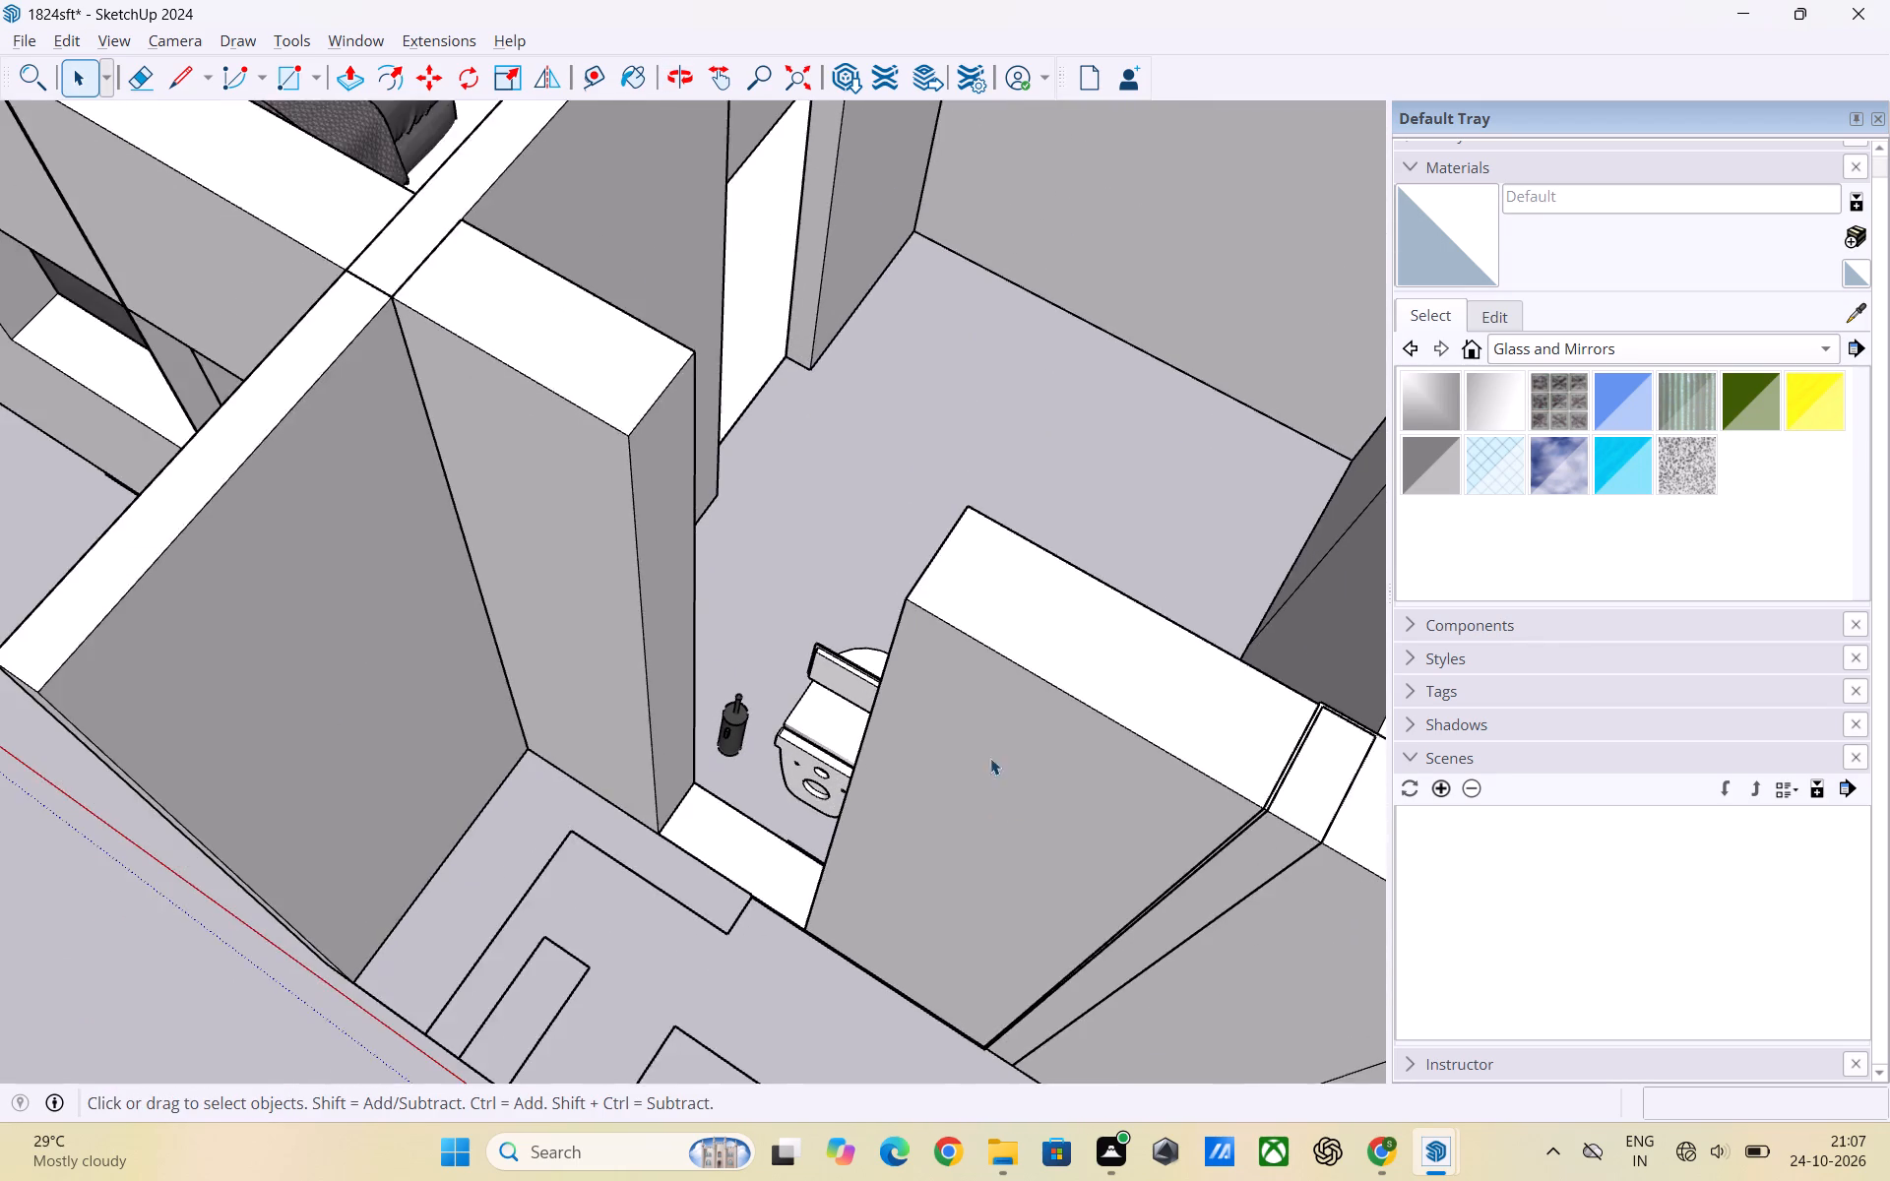
pyautogui.scroll(-5, 990, 758)
pyautogui.moveTo(1061, 716); pyautogui.dragTo(721, 728, button='middle')
pyautogui.scroll(3, 682, 682)
pyautogui.moveTo(752, 727); pyautogui.dragTo(763, 807, button='middle')
pyautogui.scroll(-1, 762, 776)
pyautogui.scroll(2, 661, 720)
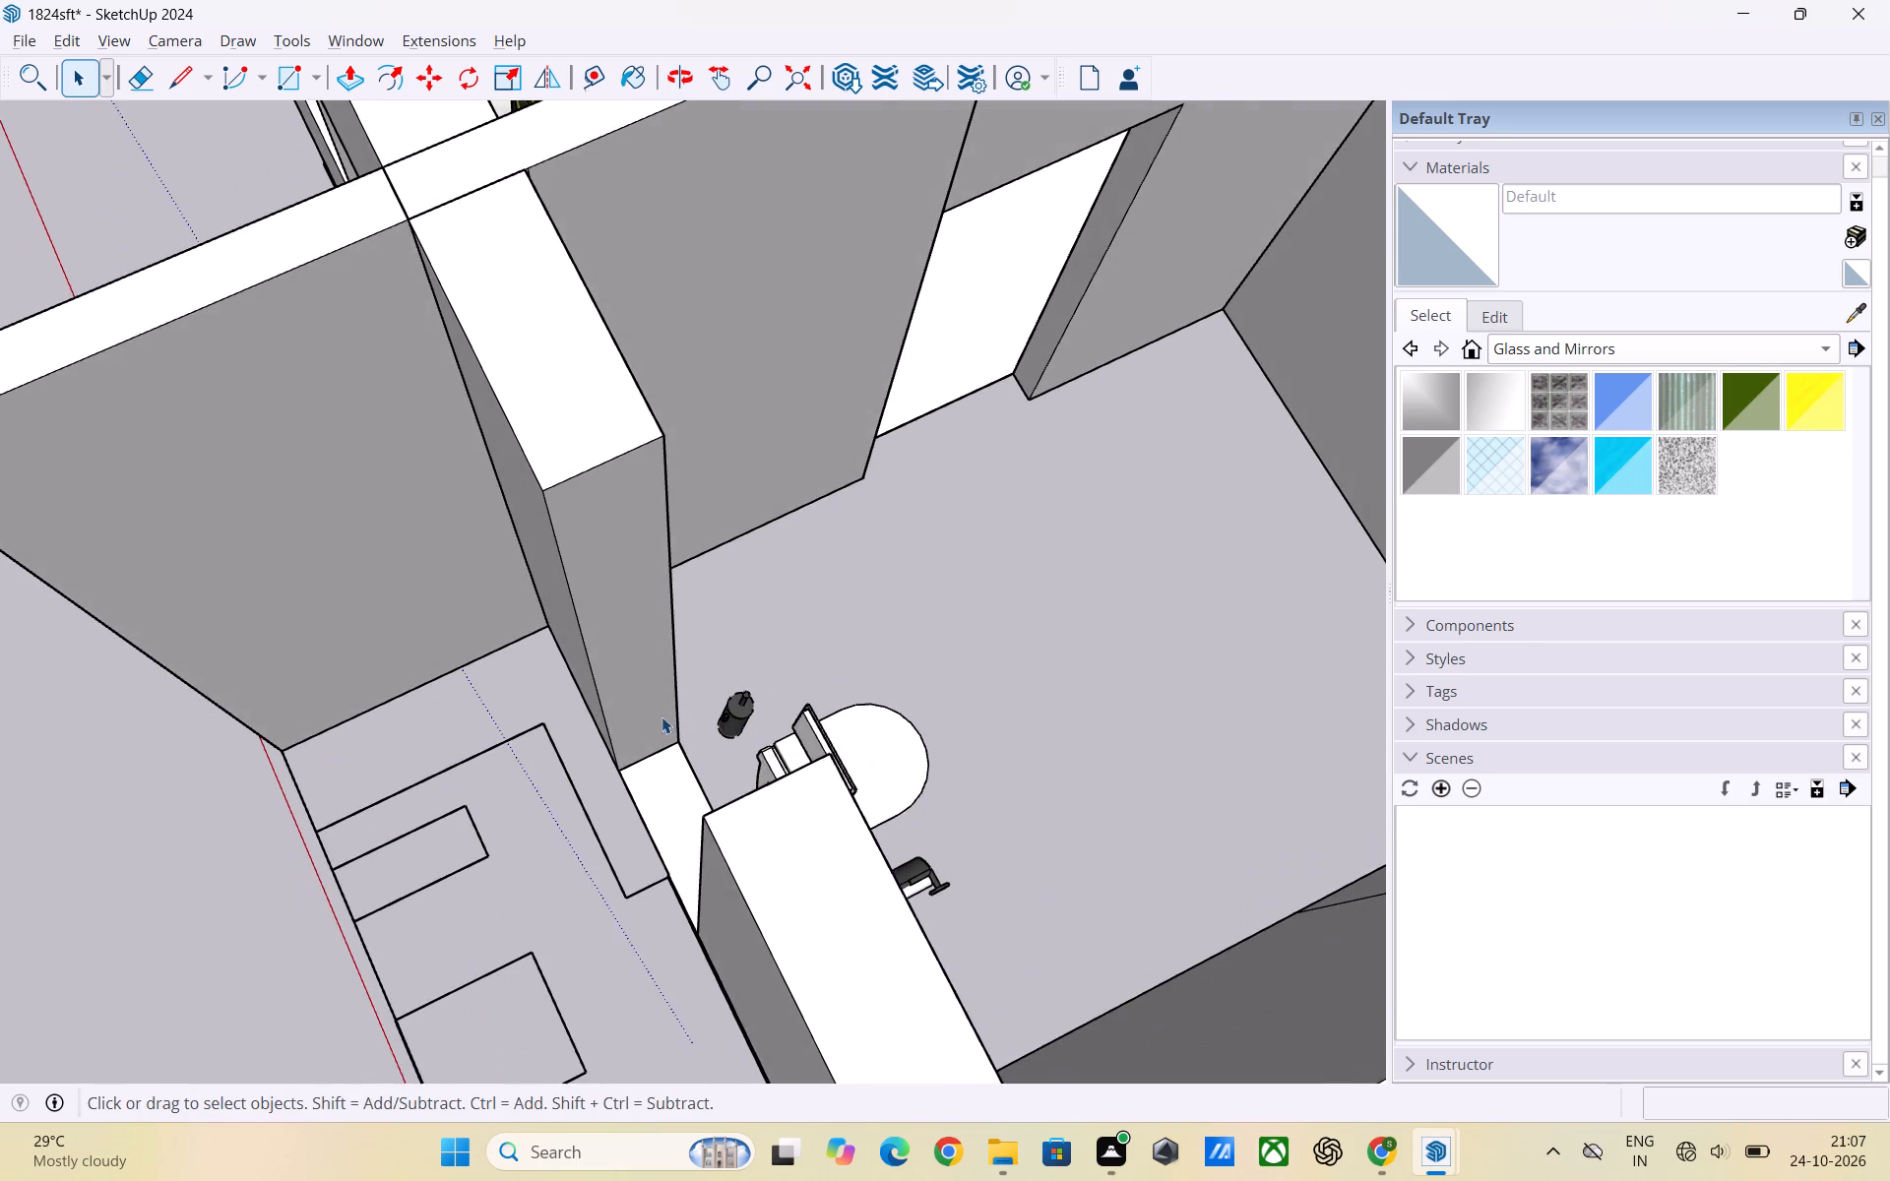
pyautogui.scroll(1, 661, 716)
pyautogui.scroll(-3, 801, 719)
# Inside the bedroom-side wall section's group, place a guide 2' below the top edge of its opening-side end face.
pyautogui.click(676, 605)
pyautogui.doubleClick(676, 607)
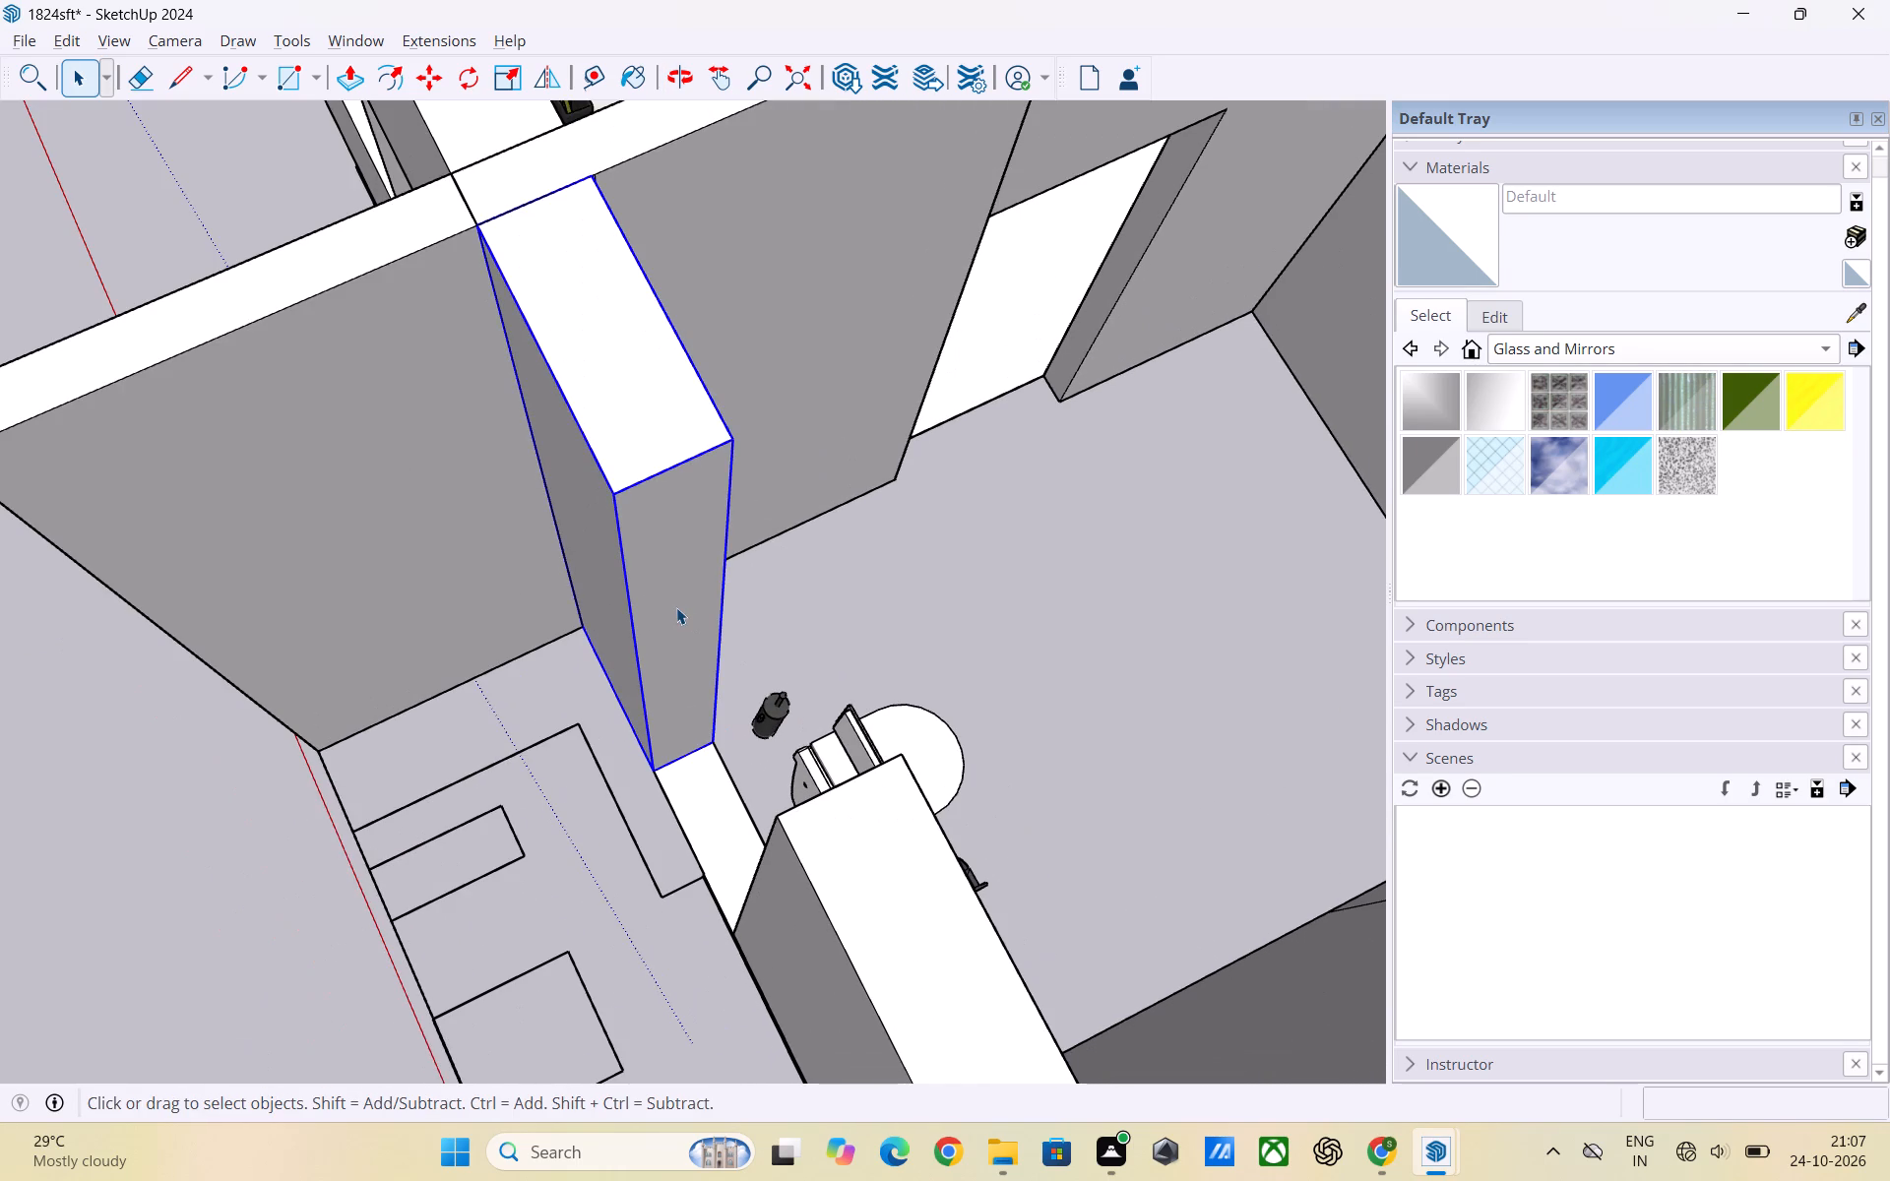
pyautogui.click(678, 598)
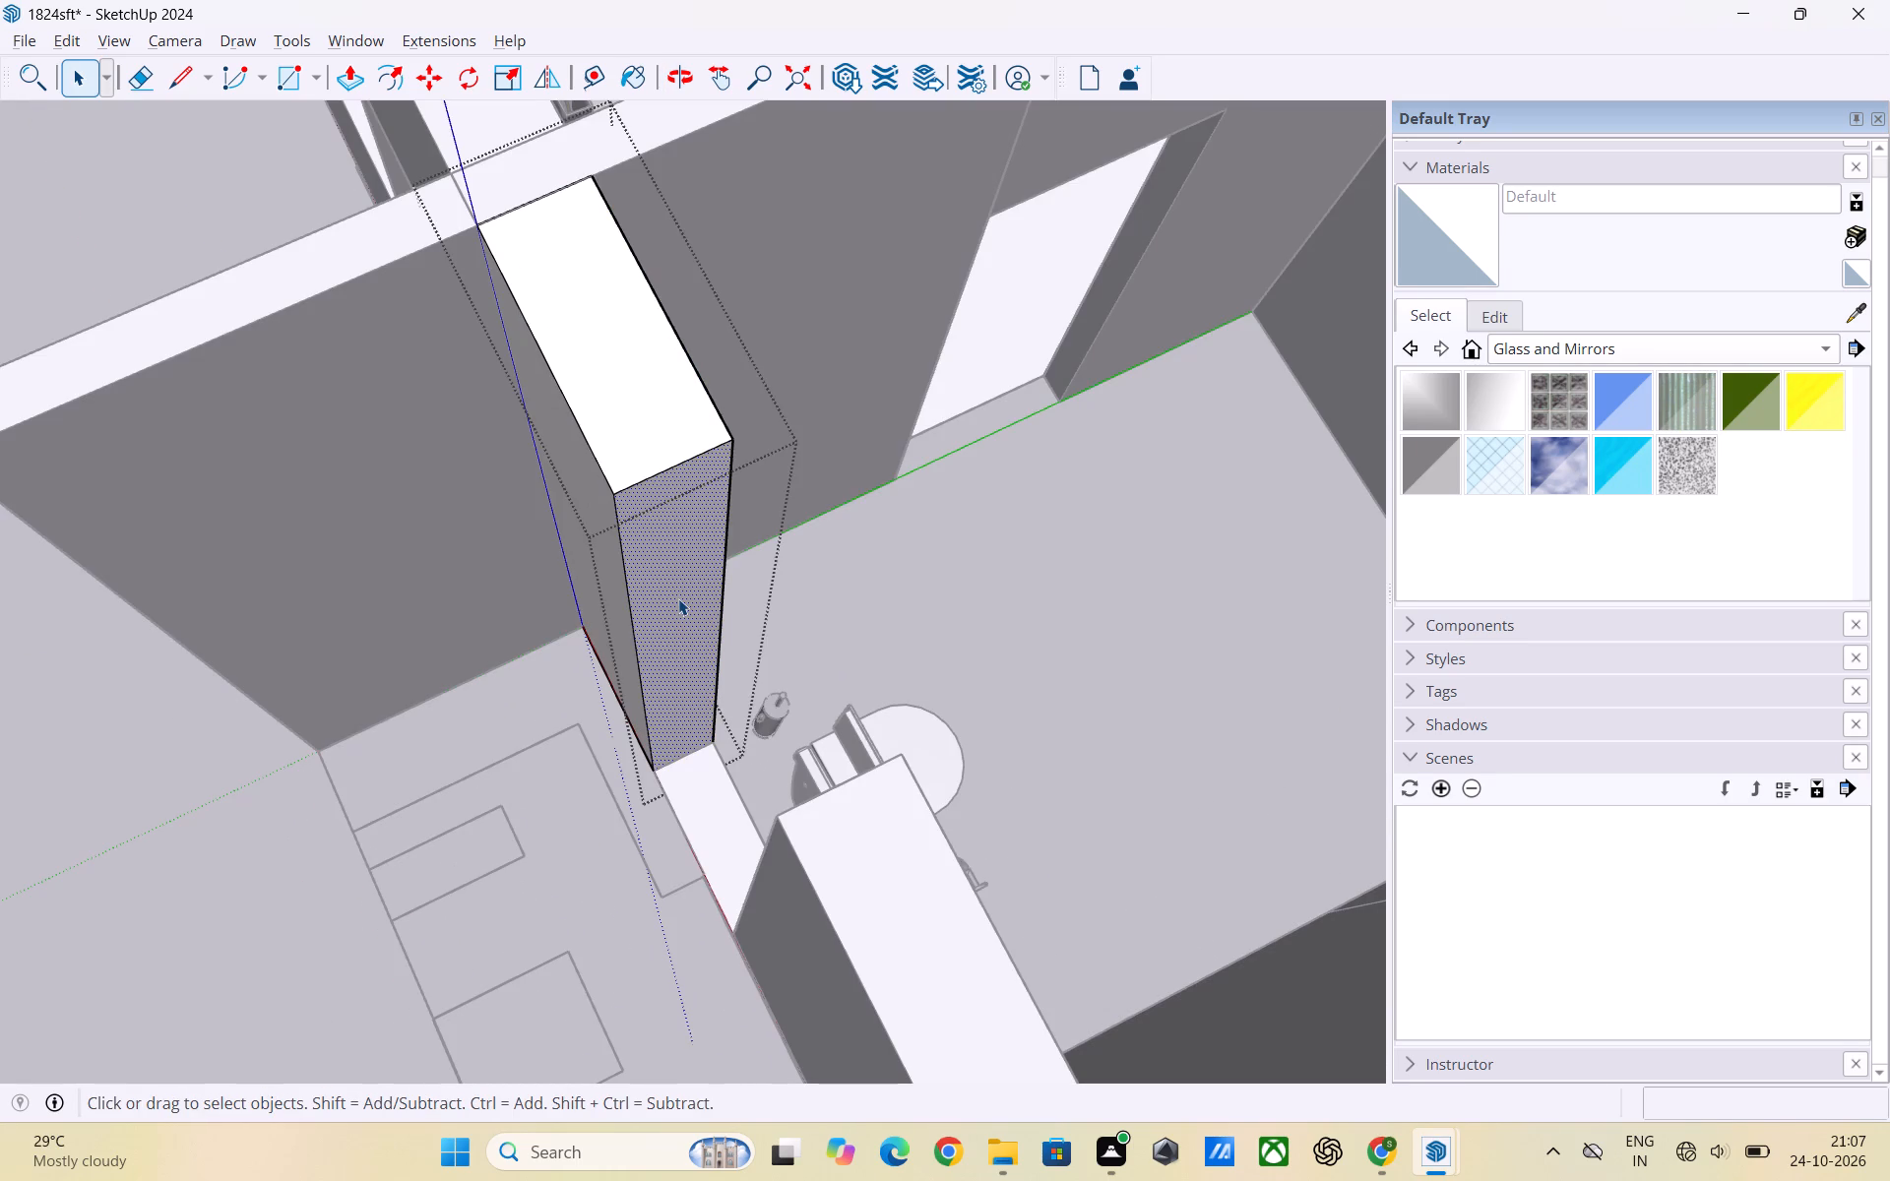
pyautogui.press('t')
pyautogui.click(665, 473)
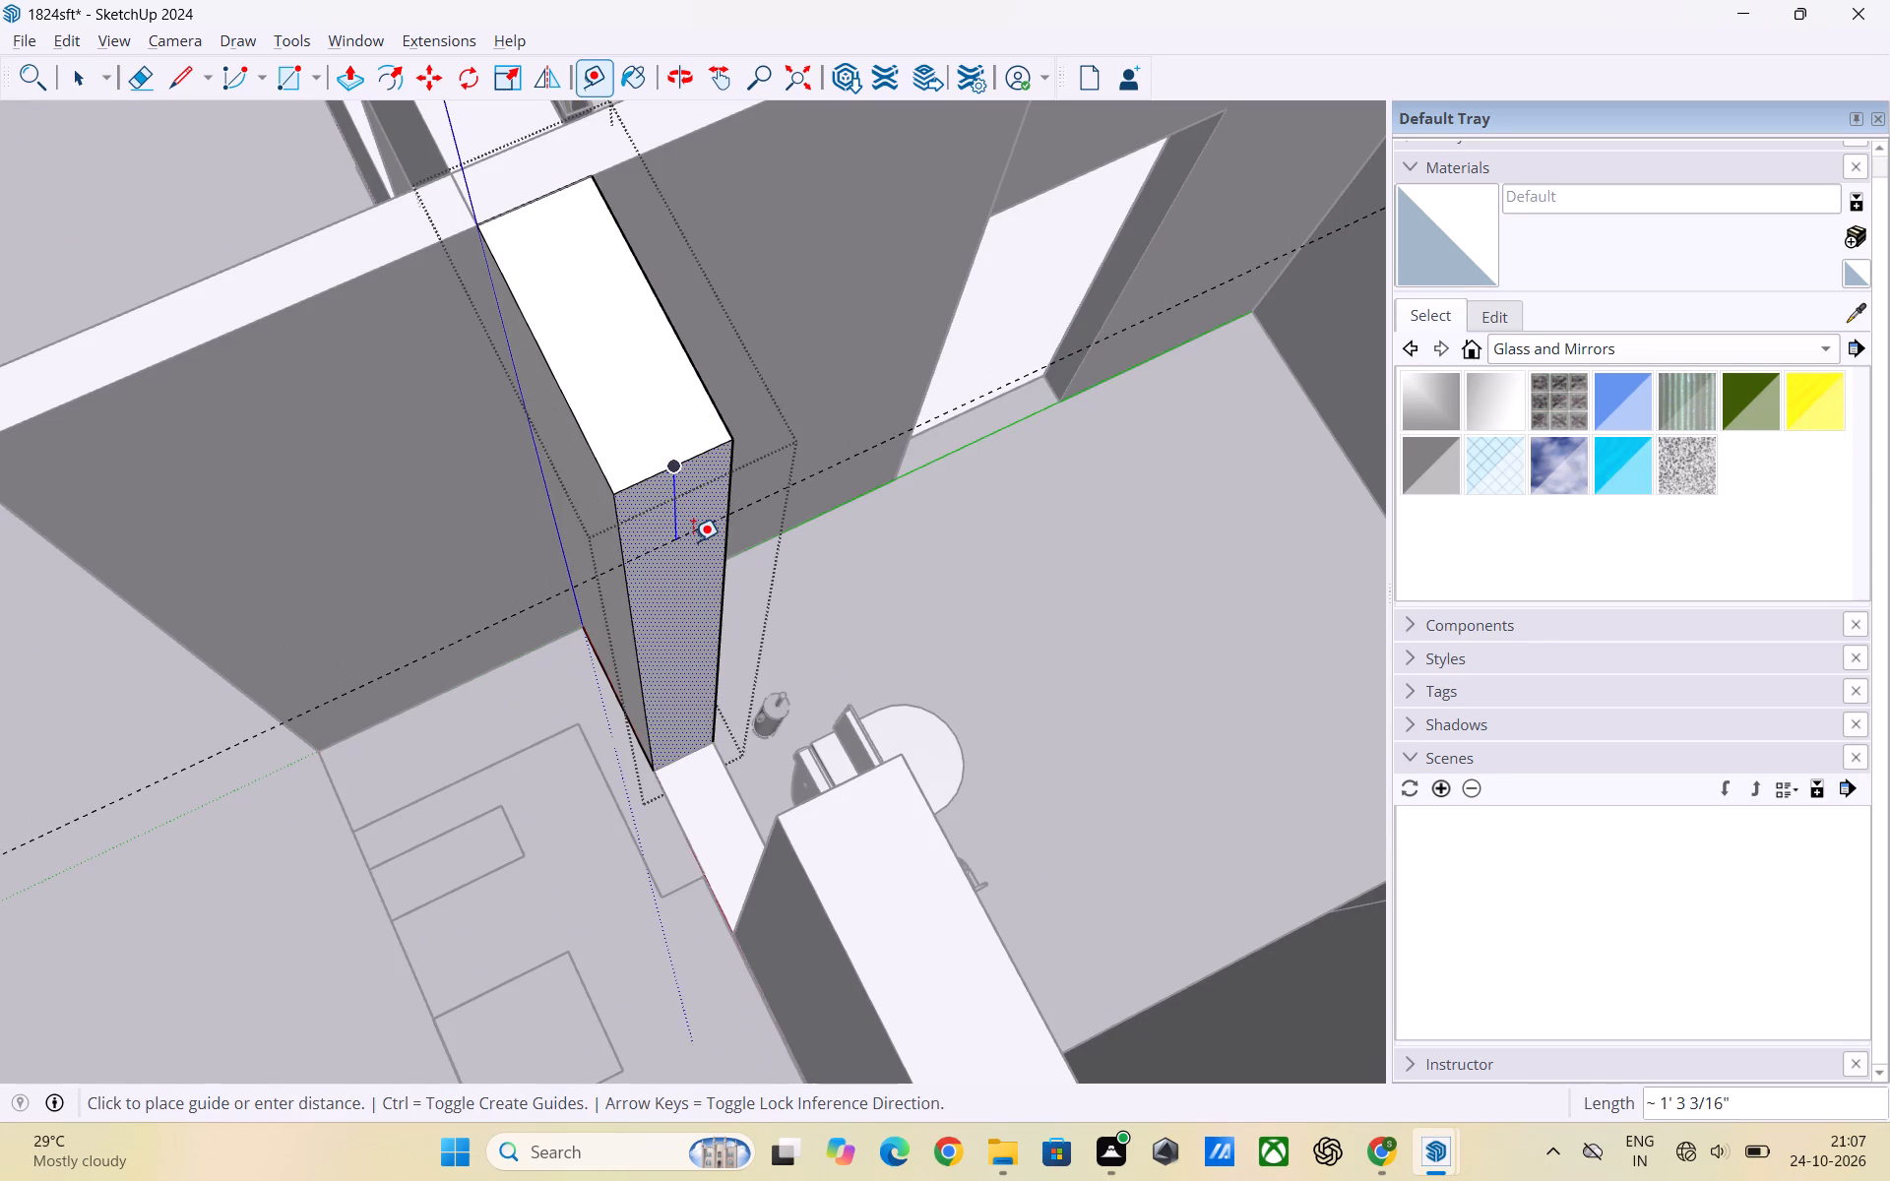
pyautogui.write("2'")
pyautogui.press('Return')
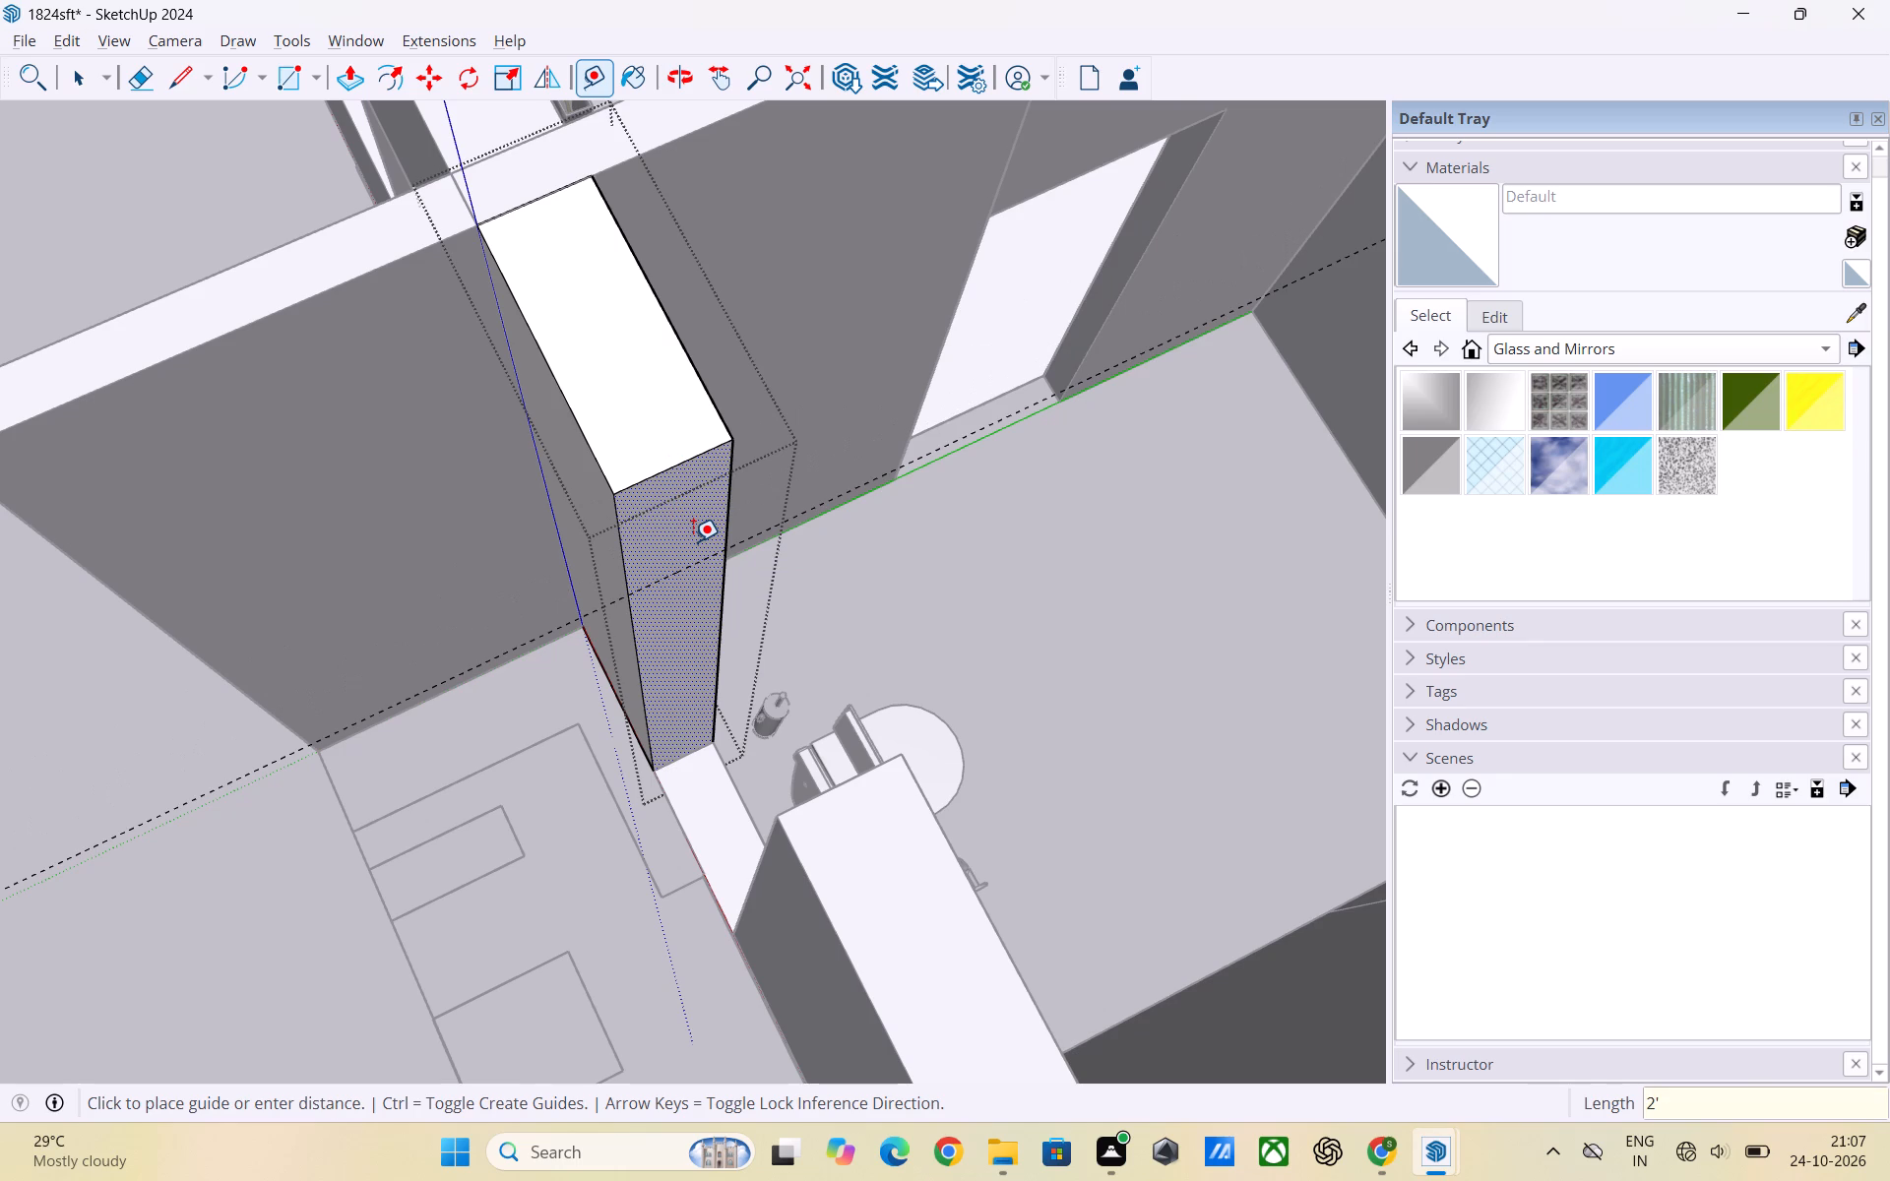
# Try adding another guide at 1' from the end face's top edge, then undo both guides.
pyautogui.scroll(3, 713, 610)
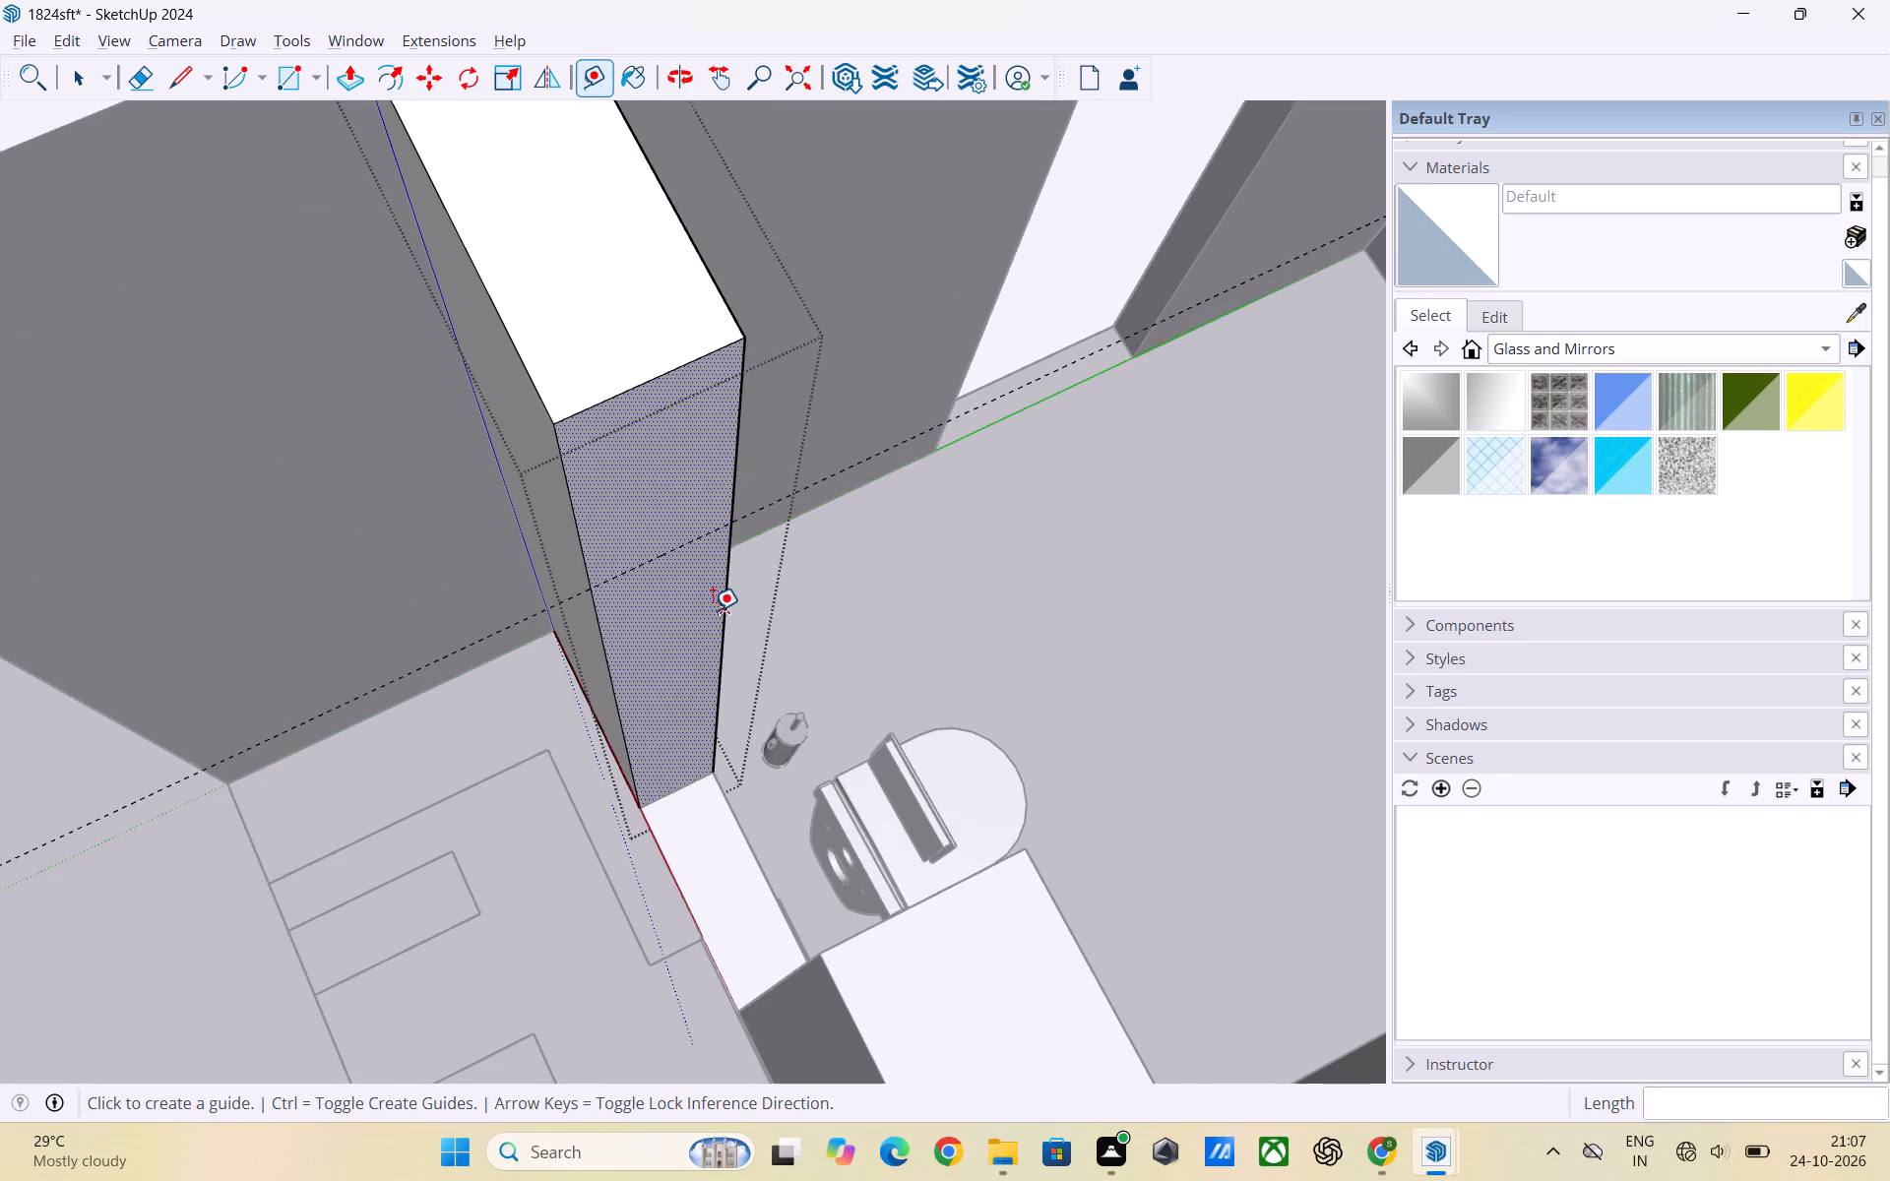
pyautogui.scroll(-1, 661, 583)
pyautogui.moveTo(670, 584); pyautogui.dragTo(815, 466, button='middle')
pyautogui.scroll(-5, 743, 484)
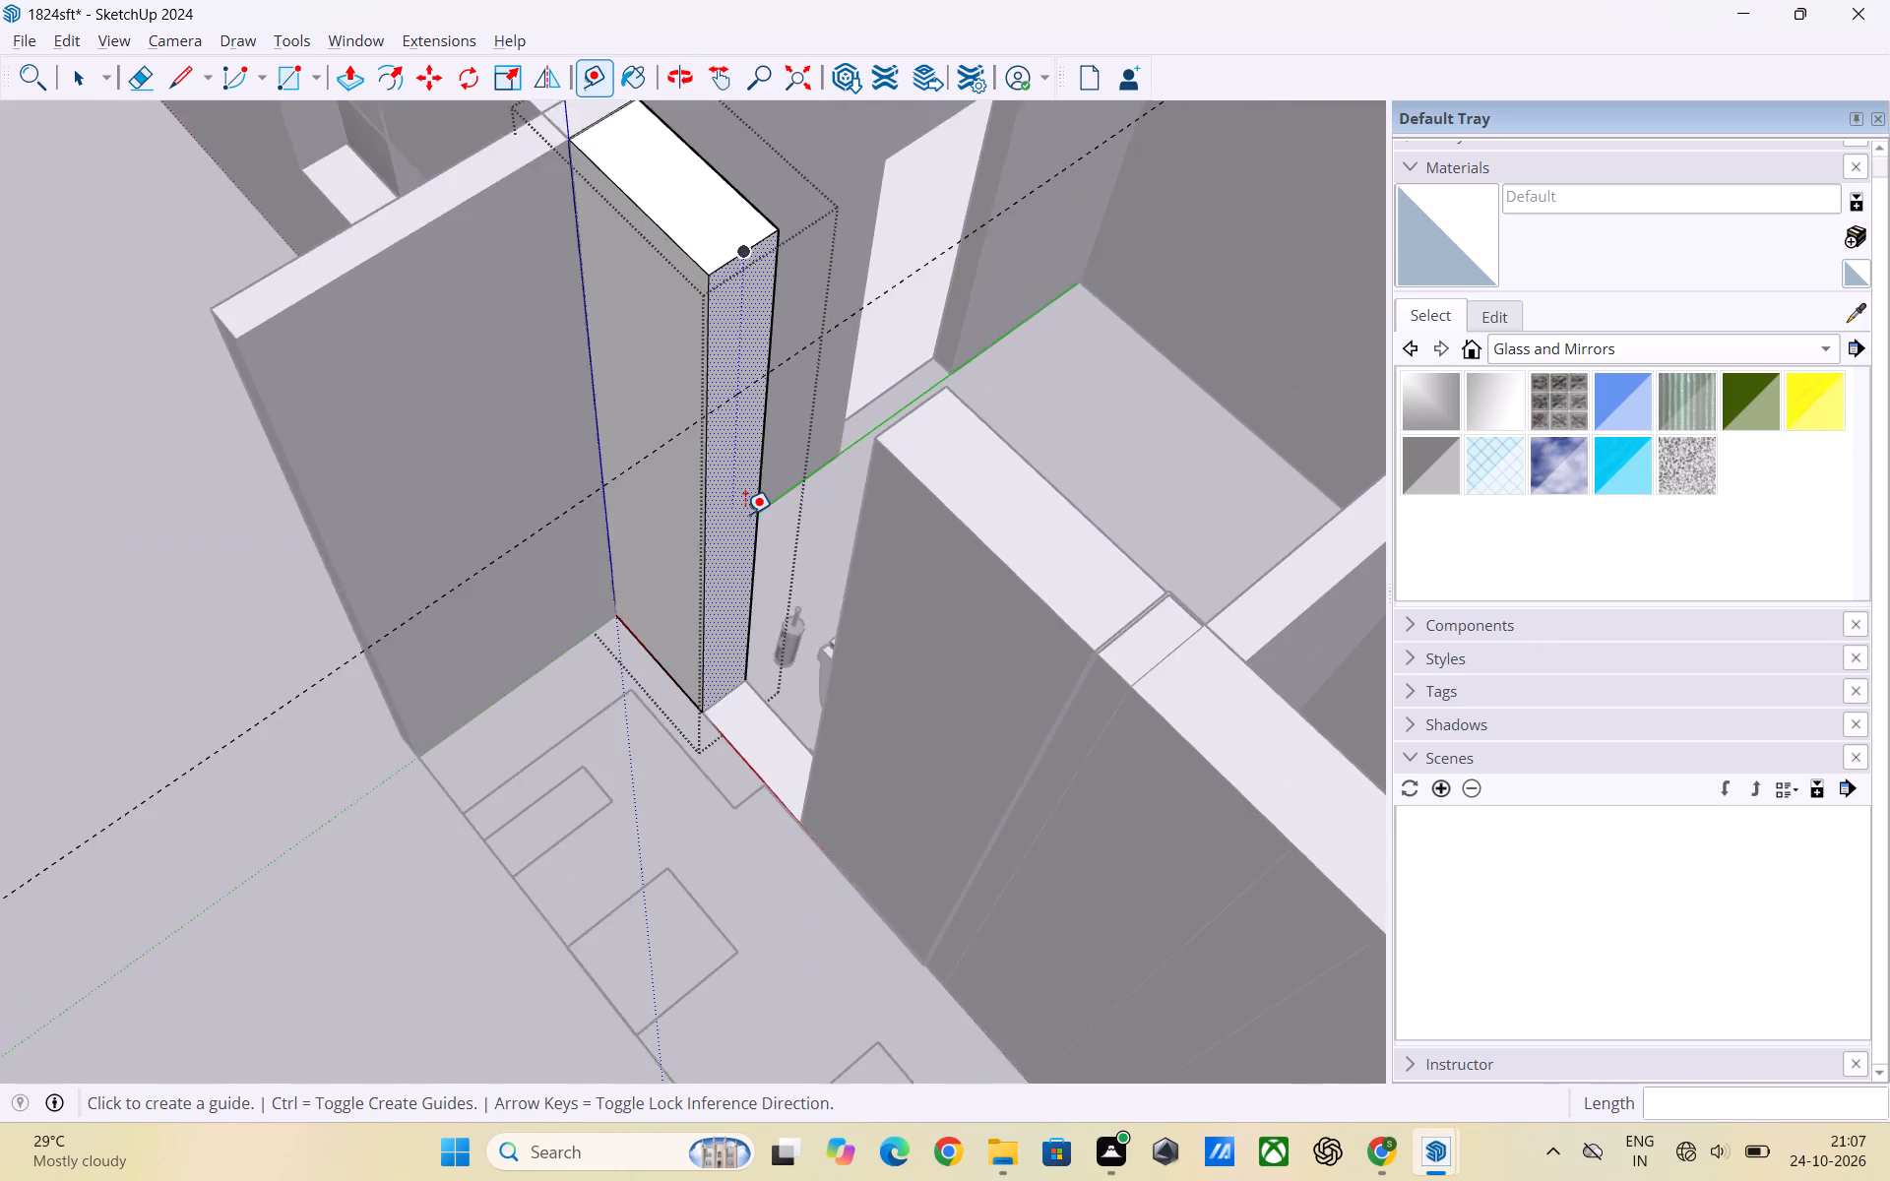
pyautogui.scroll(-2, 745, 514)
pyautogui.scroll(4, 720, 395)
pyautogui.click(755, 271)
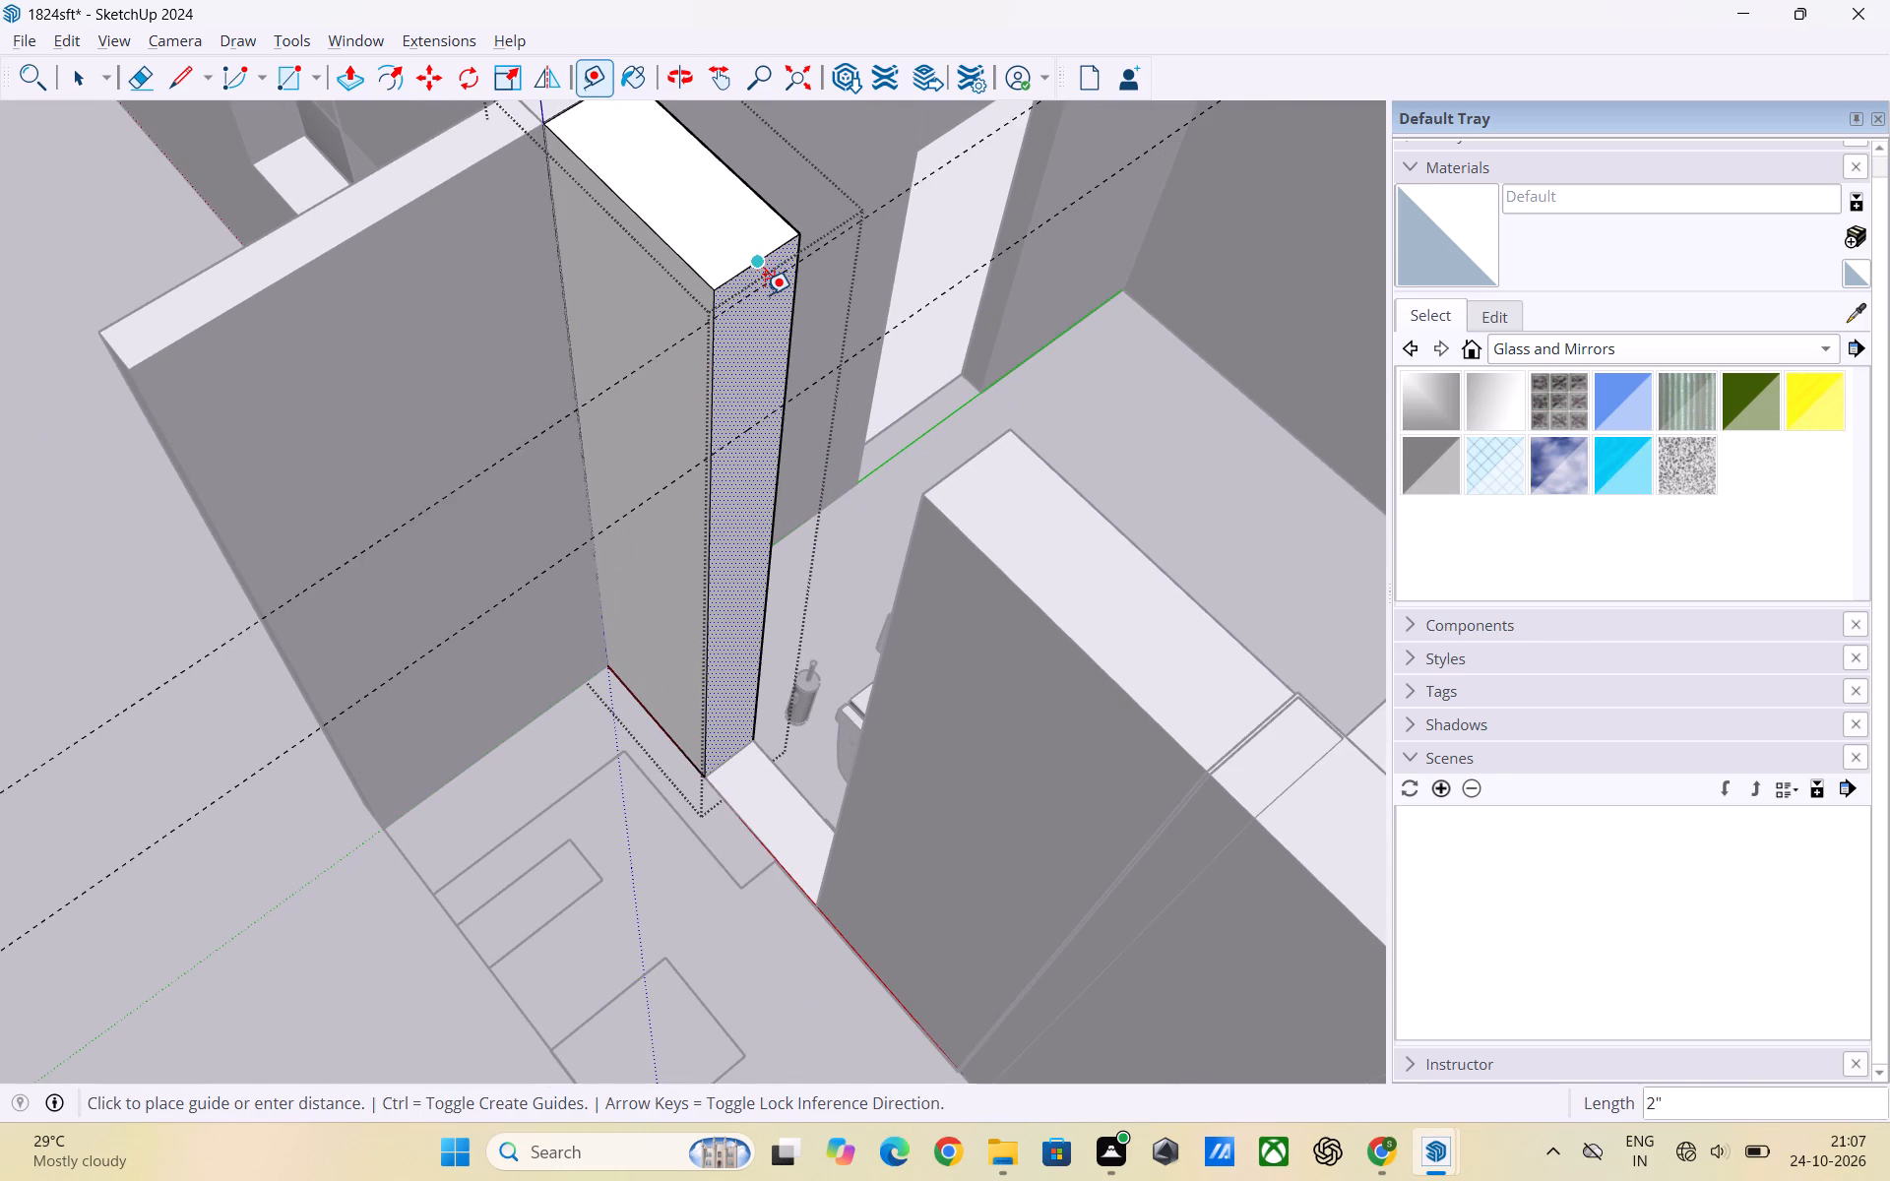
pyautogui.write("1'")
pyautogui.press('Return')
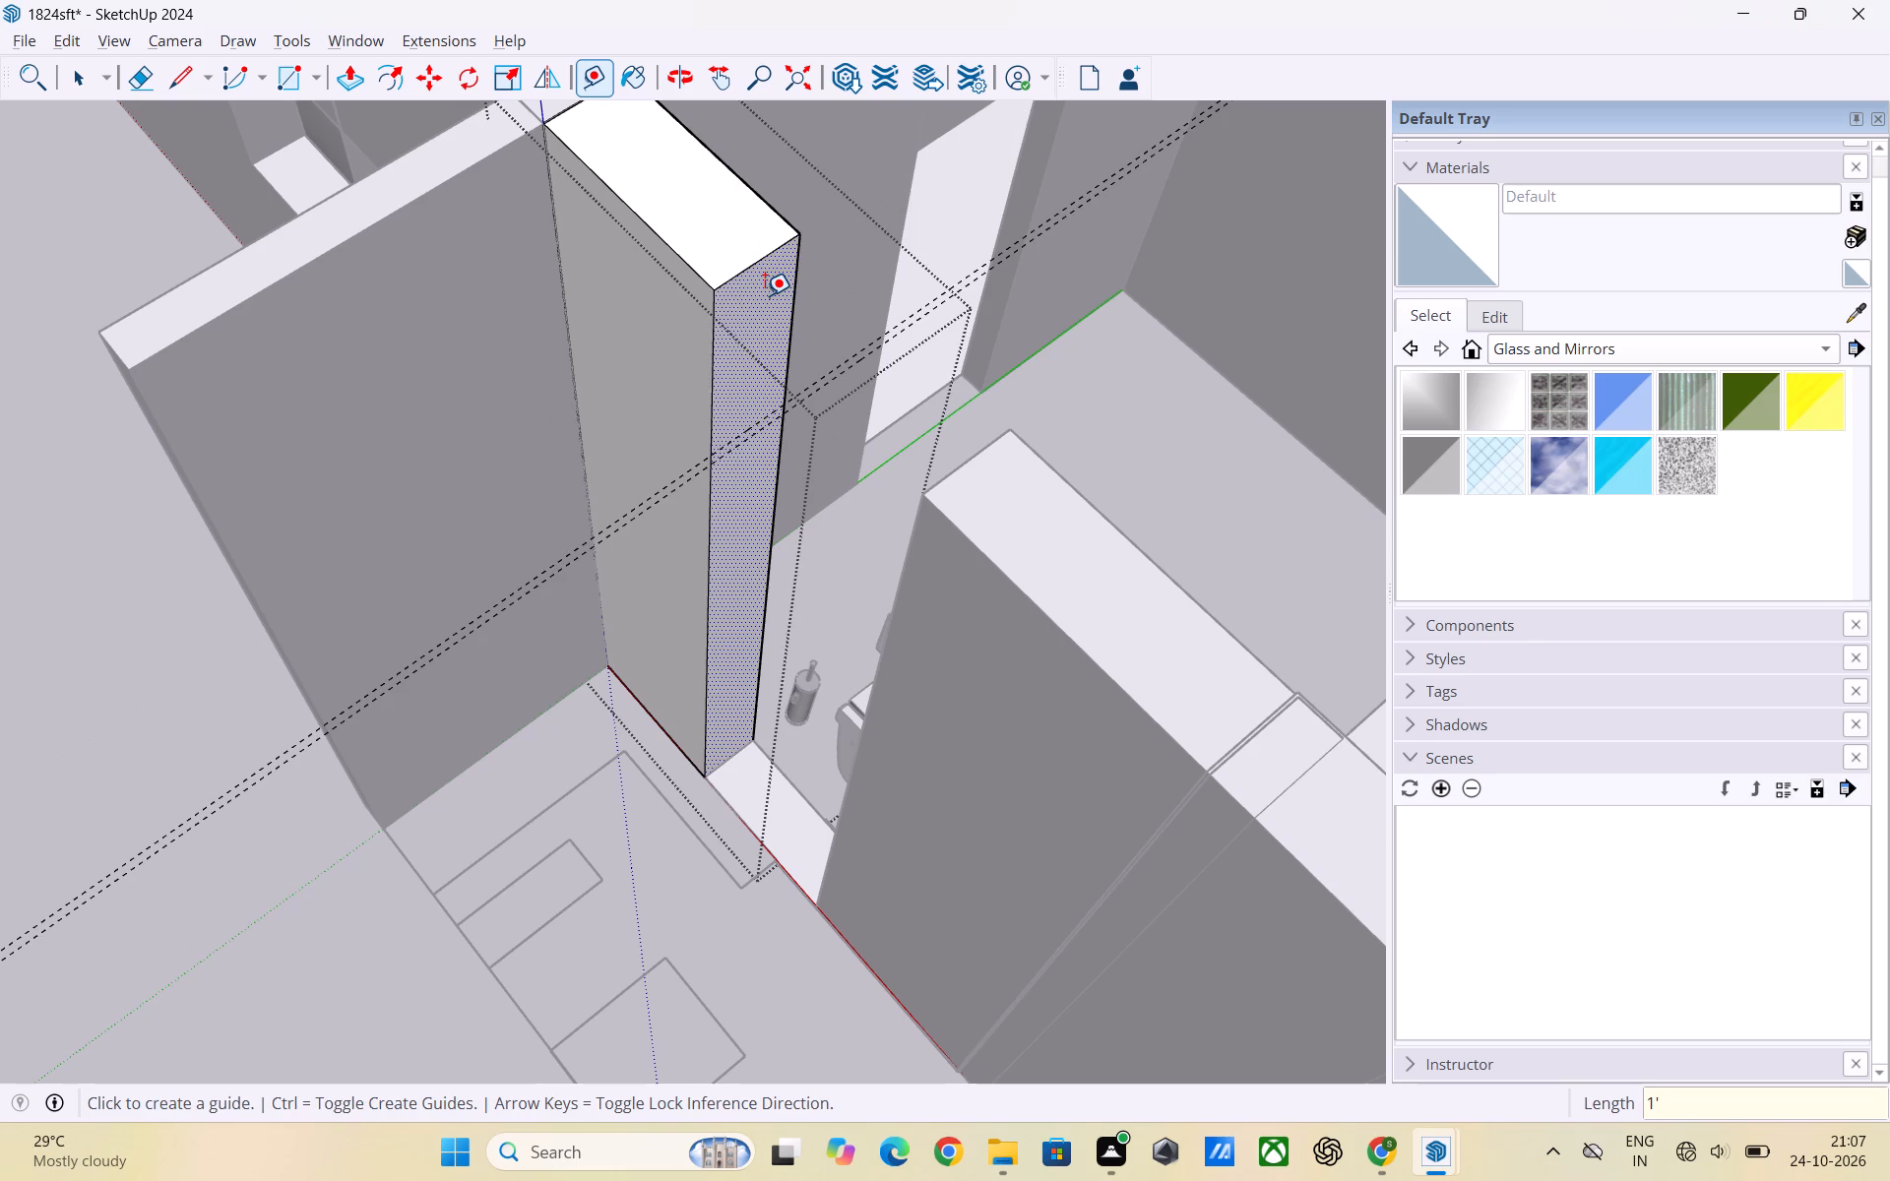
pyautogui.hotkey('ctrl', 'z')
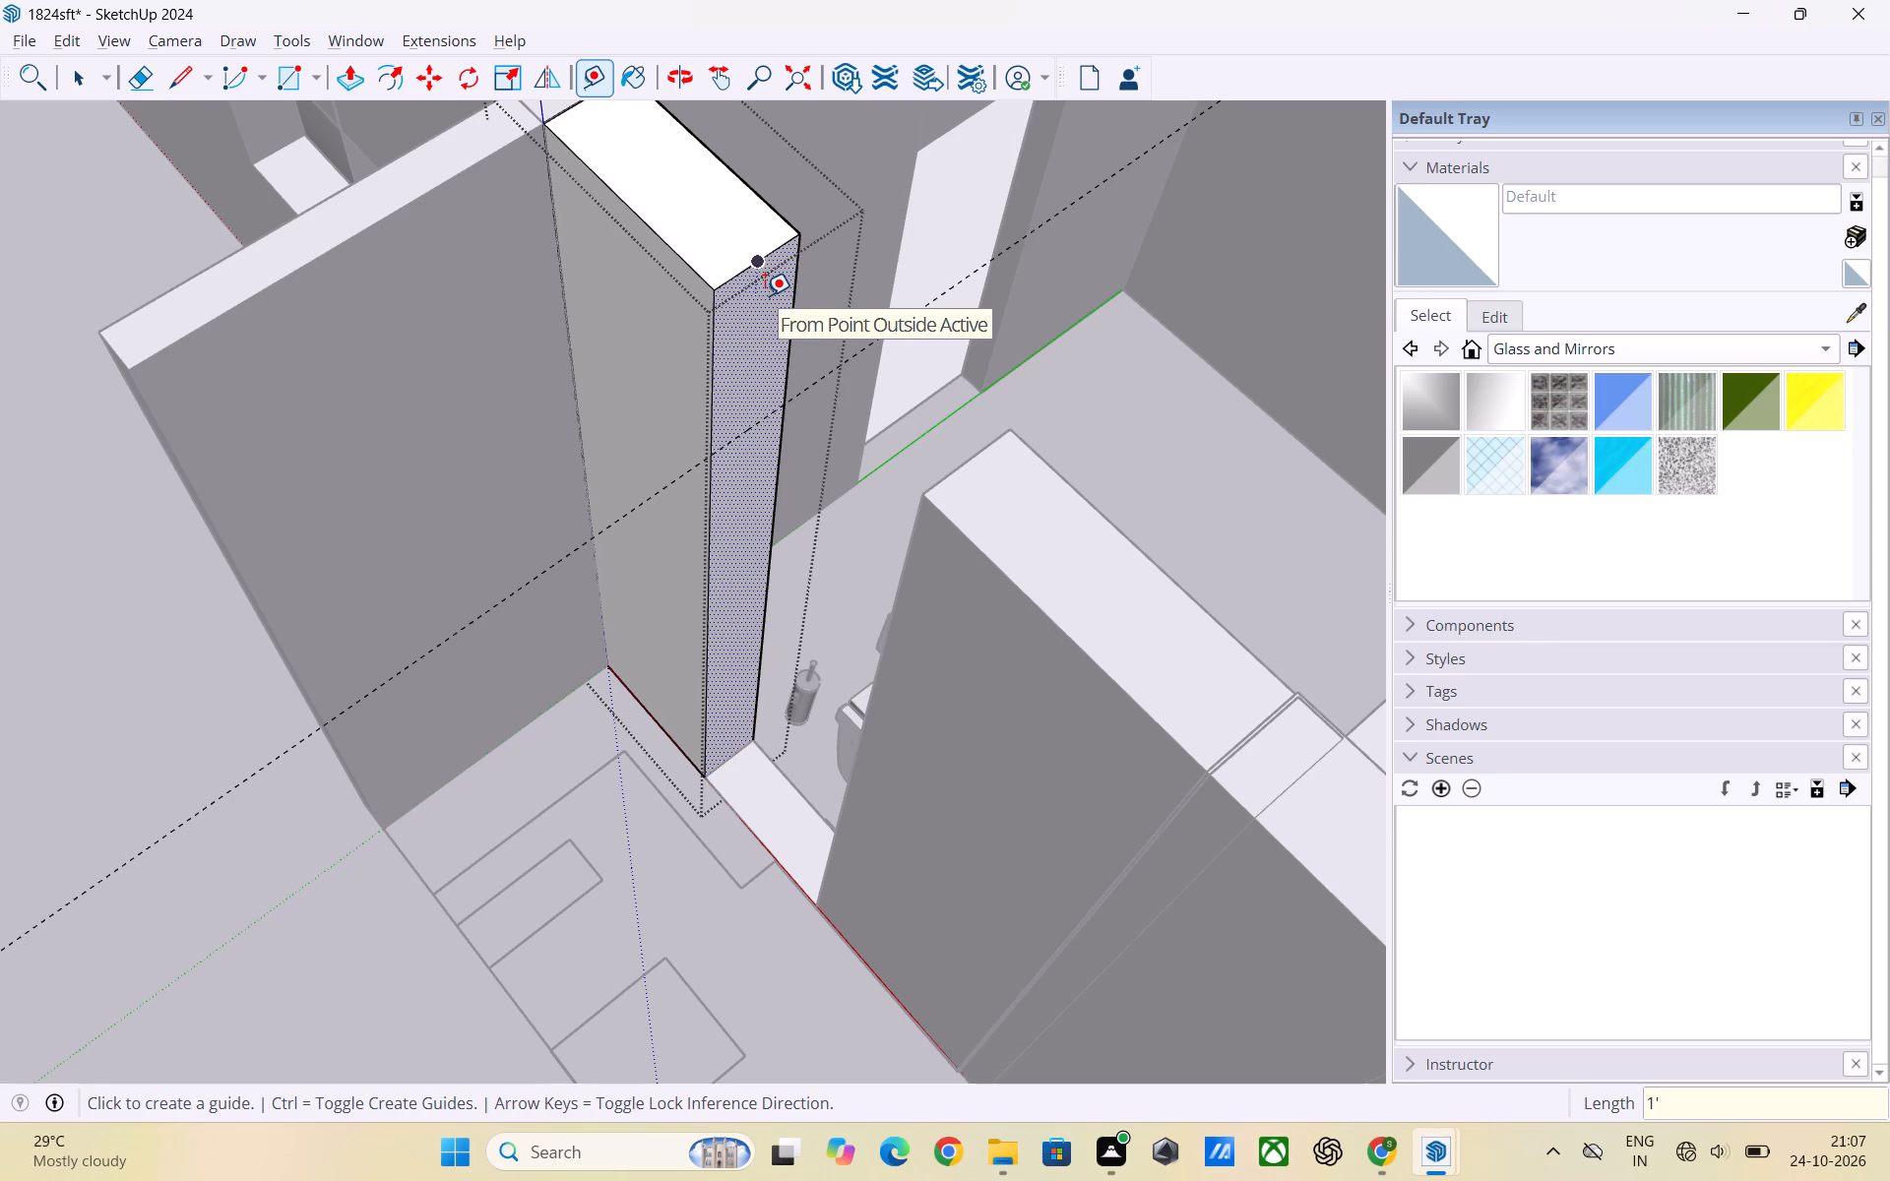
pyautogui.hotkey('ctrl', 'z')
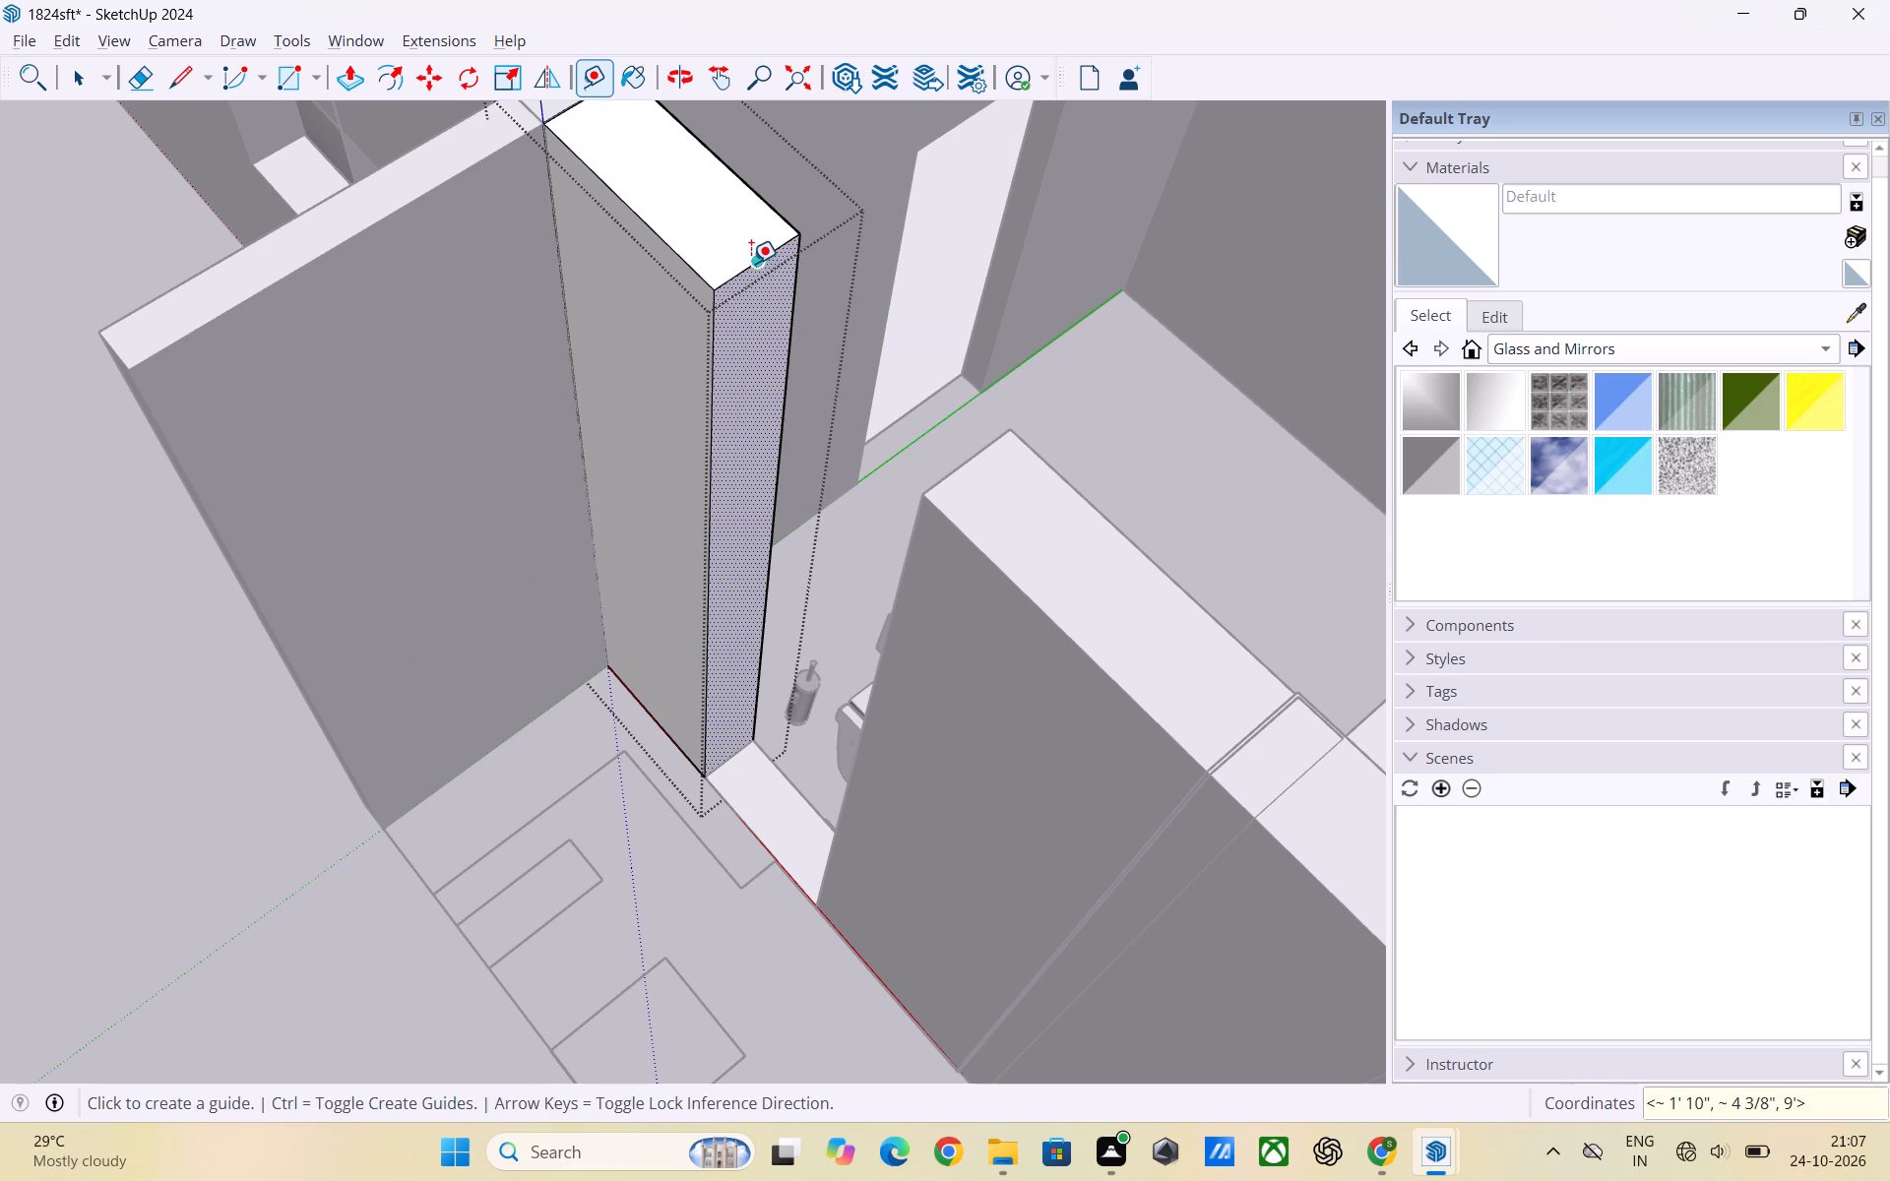
# Place a guide 1' below the top edge of the bedroom-side section's end face.
pyautogui.click(751, 263)
pyautogui.write("1'")
pyautogui.press('Return')
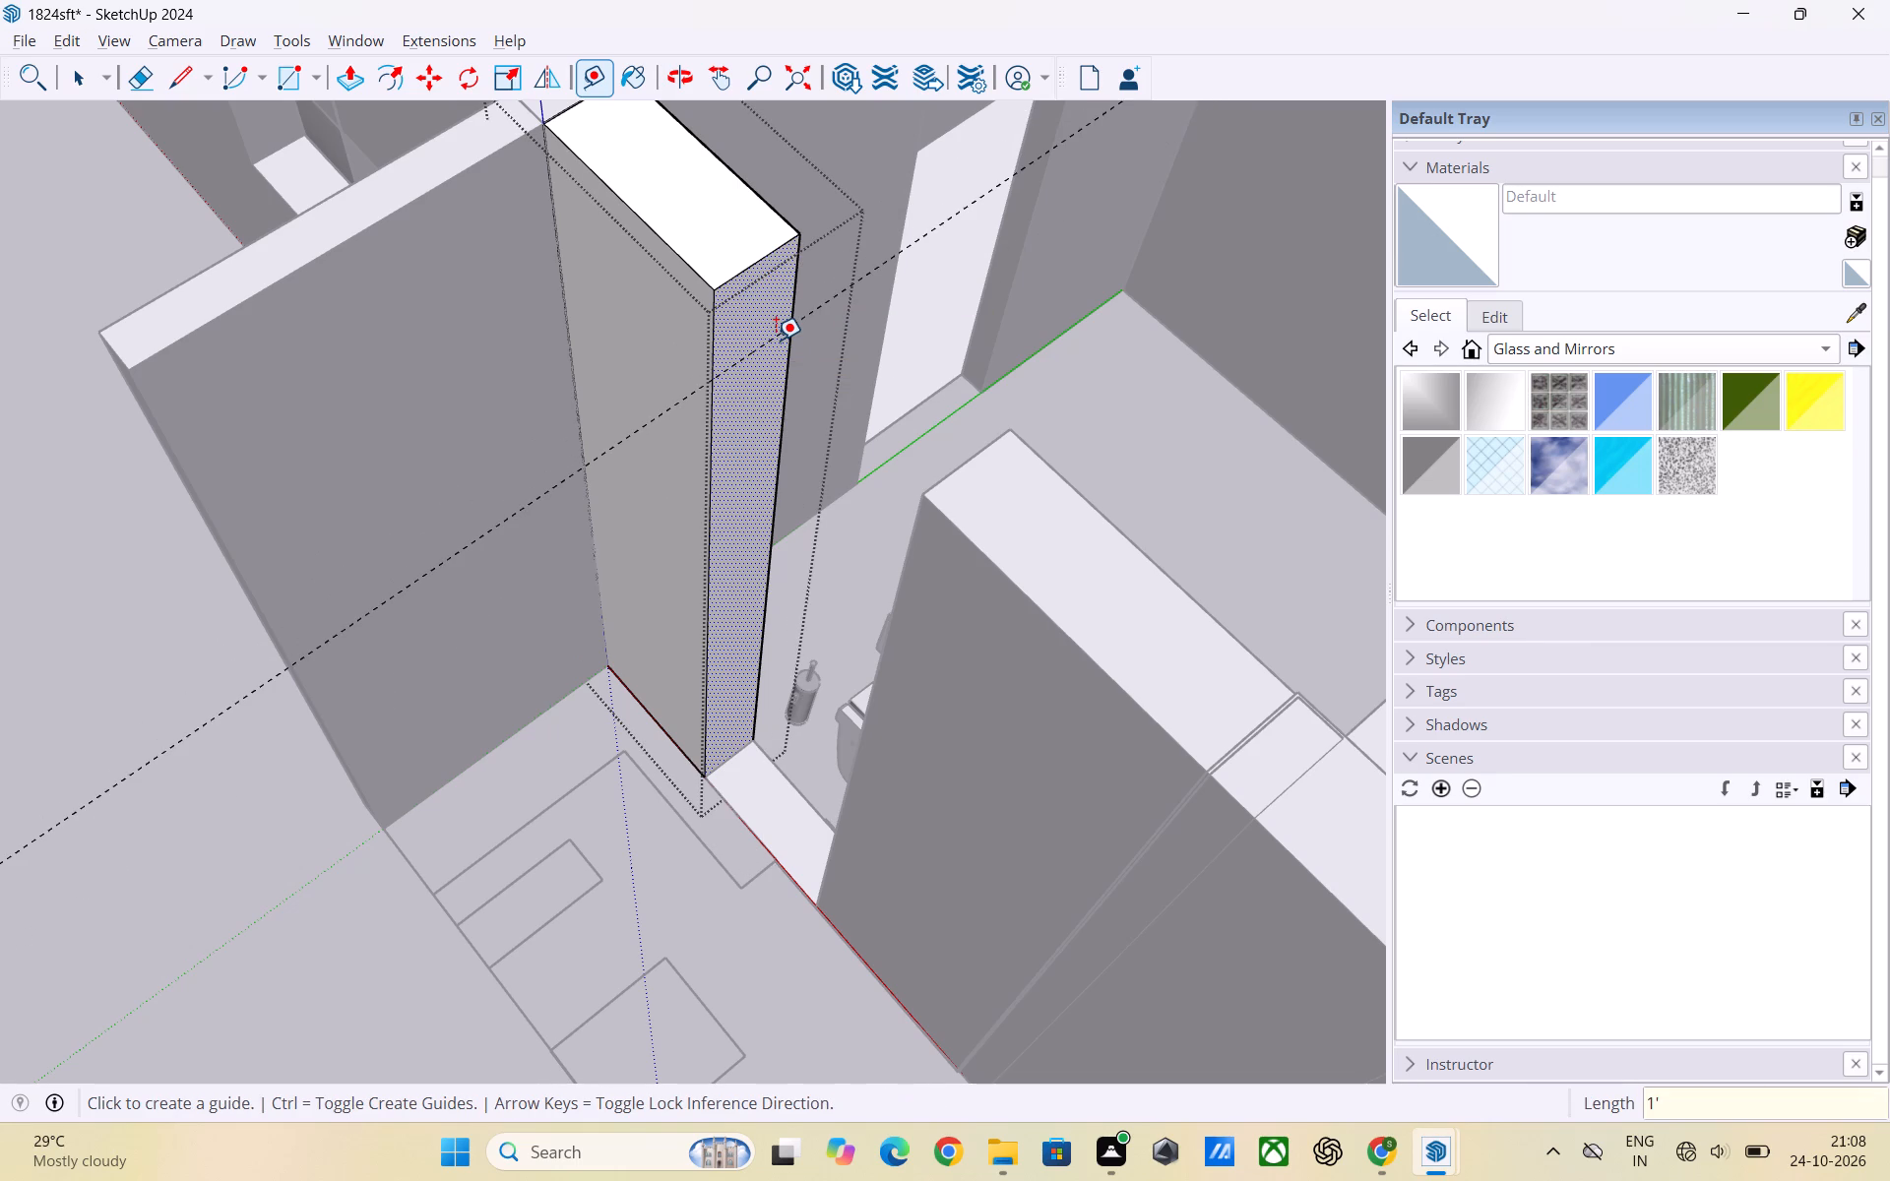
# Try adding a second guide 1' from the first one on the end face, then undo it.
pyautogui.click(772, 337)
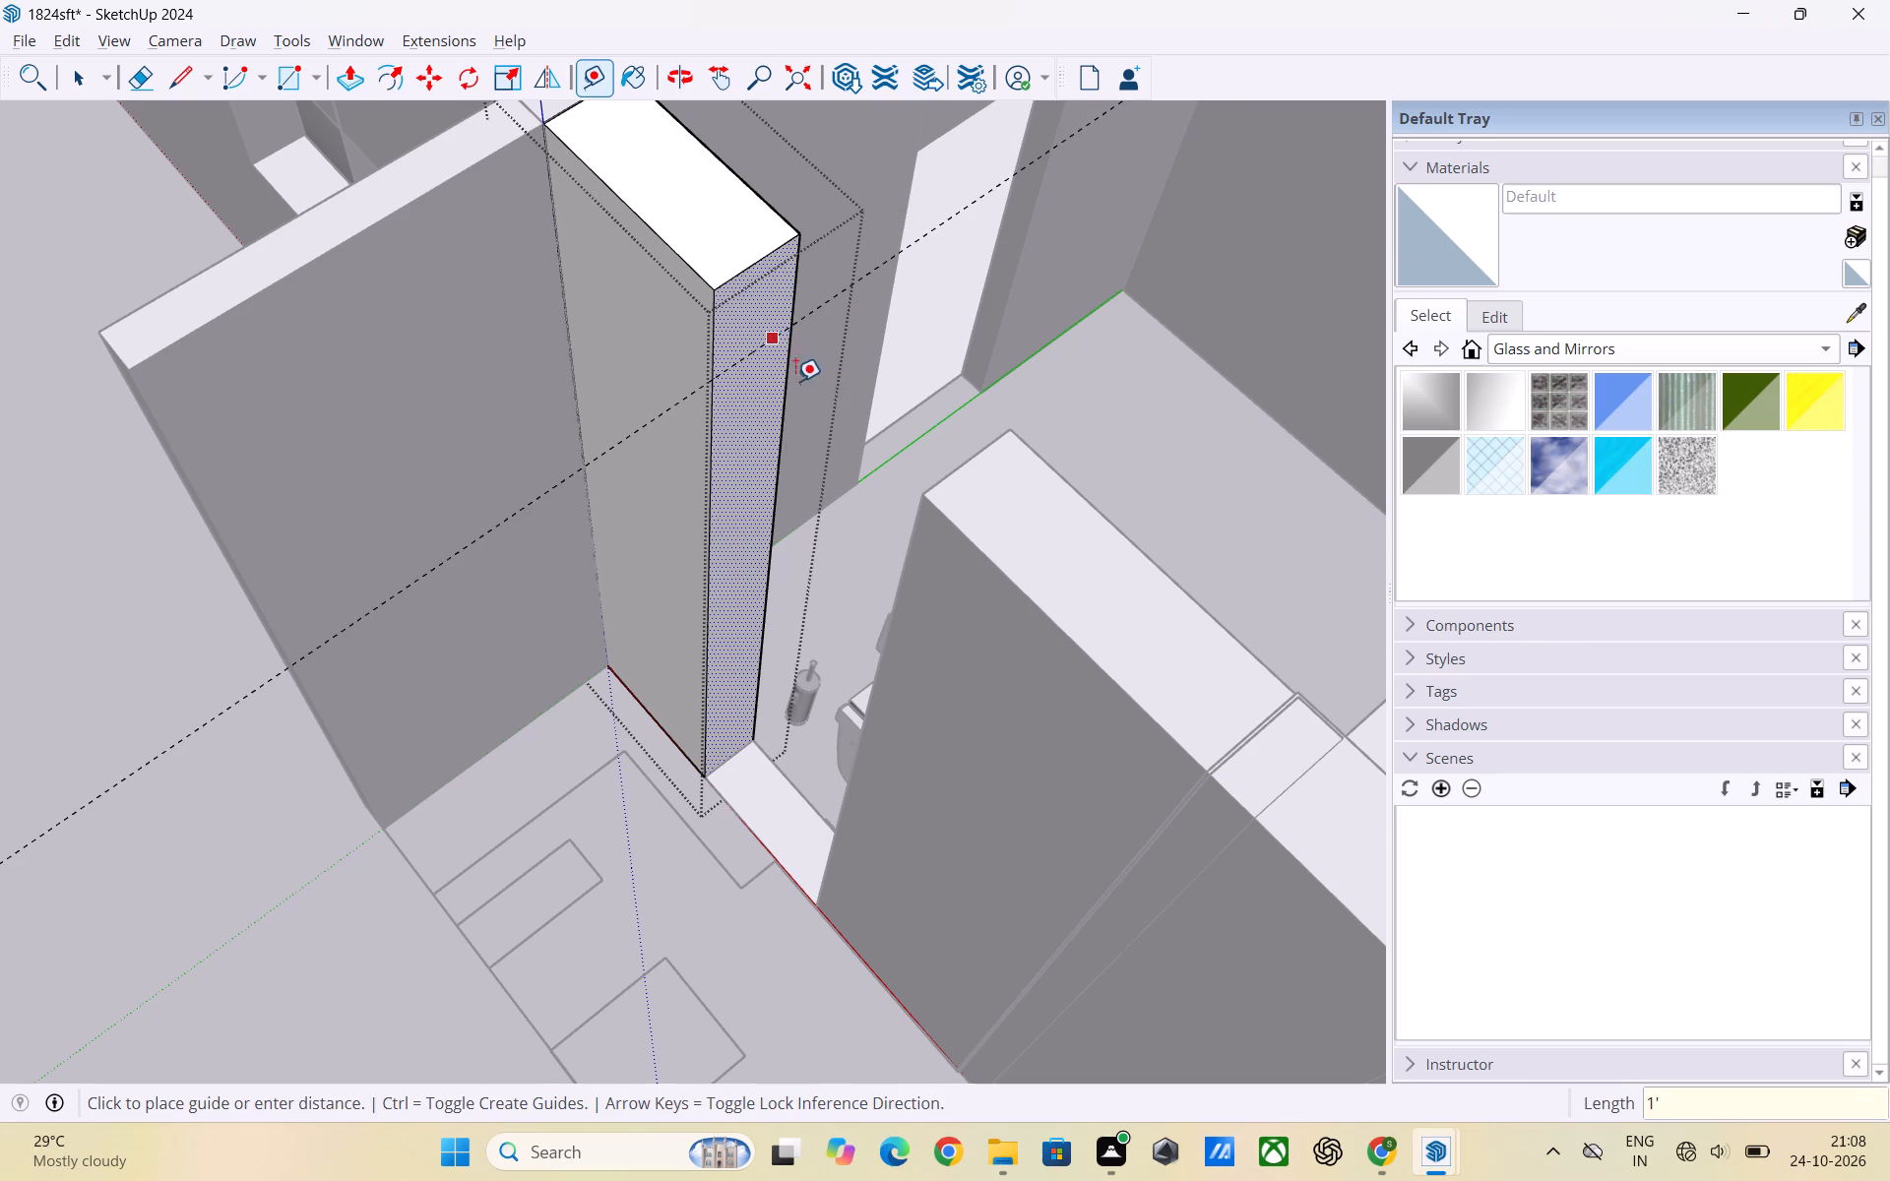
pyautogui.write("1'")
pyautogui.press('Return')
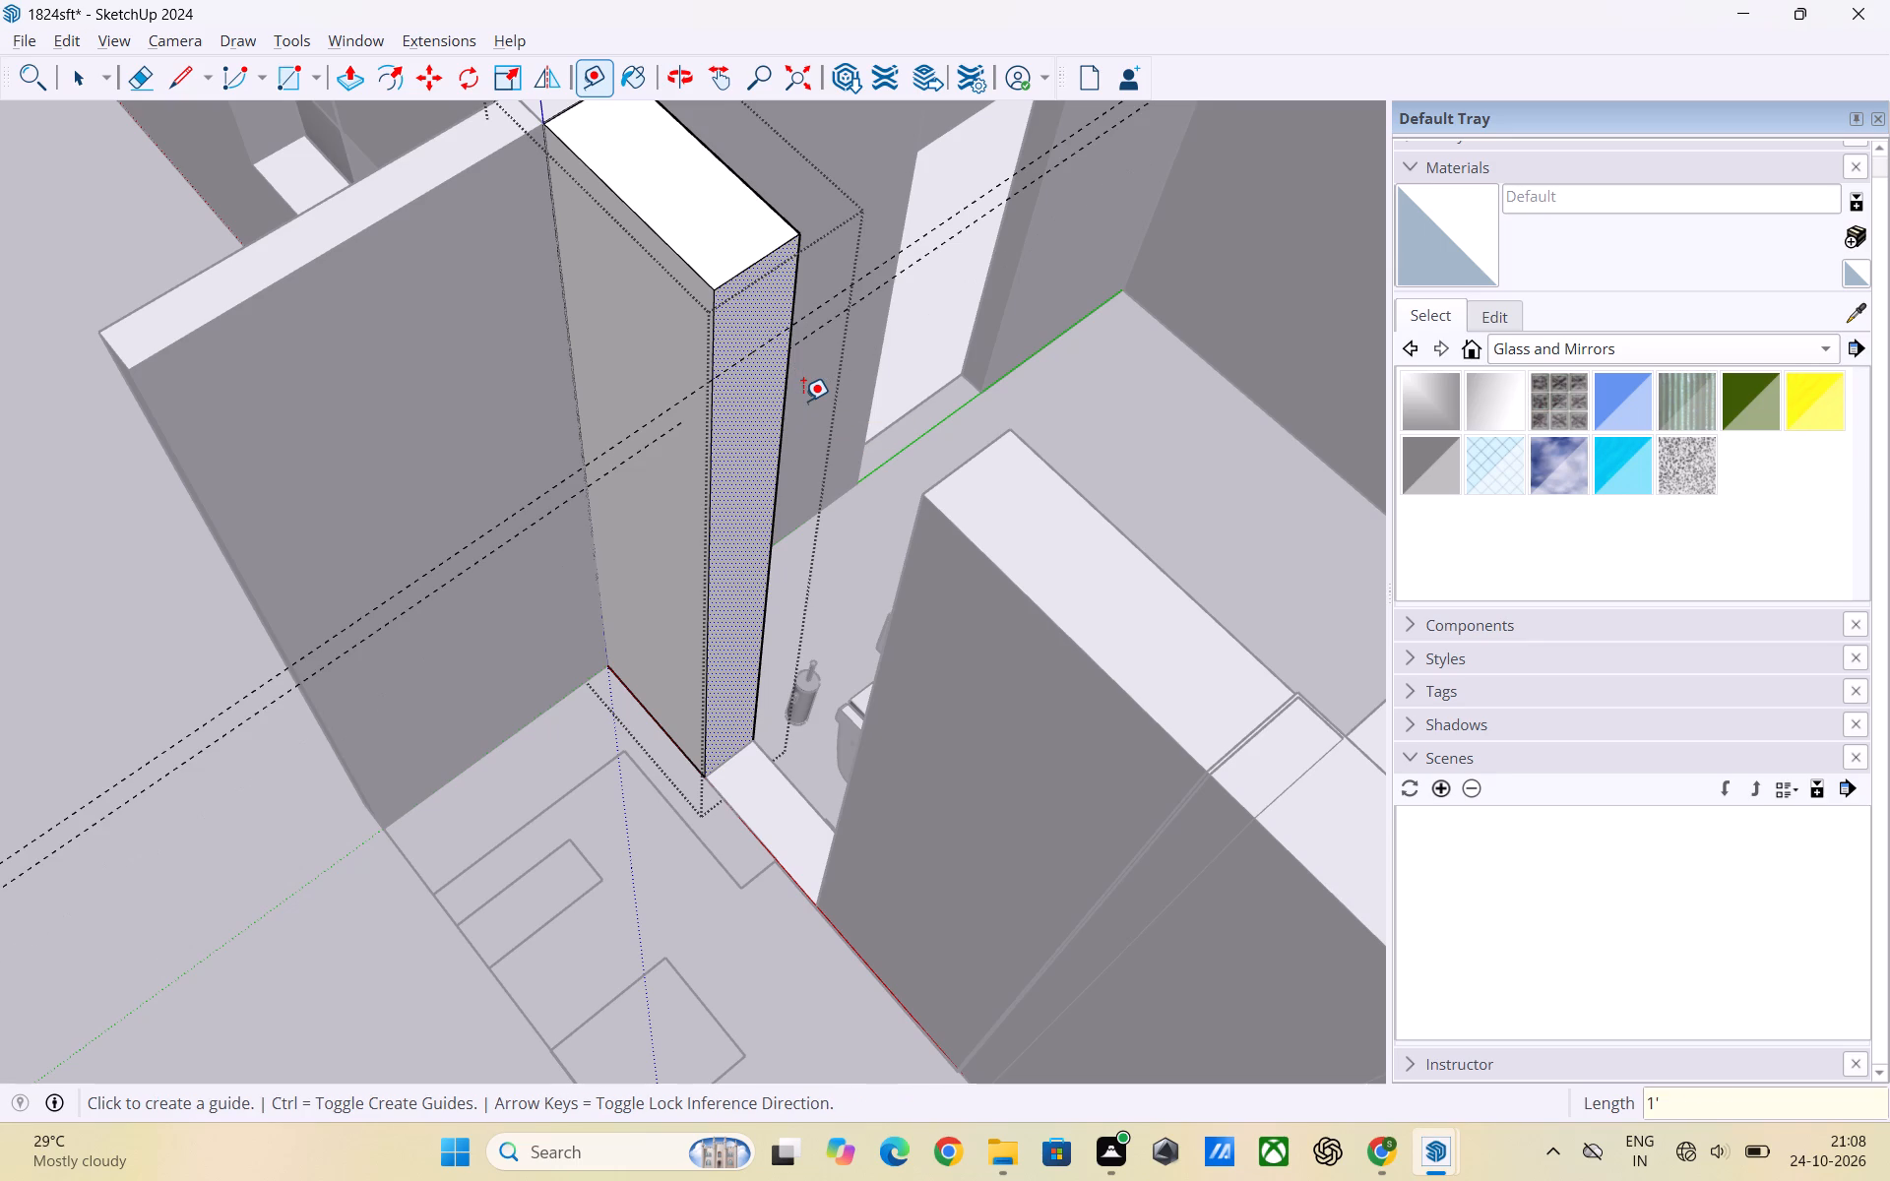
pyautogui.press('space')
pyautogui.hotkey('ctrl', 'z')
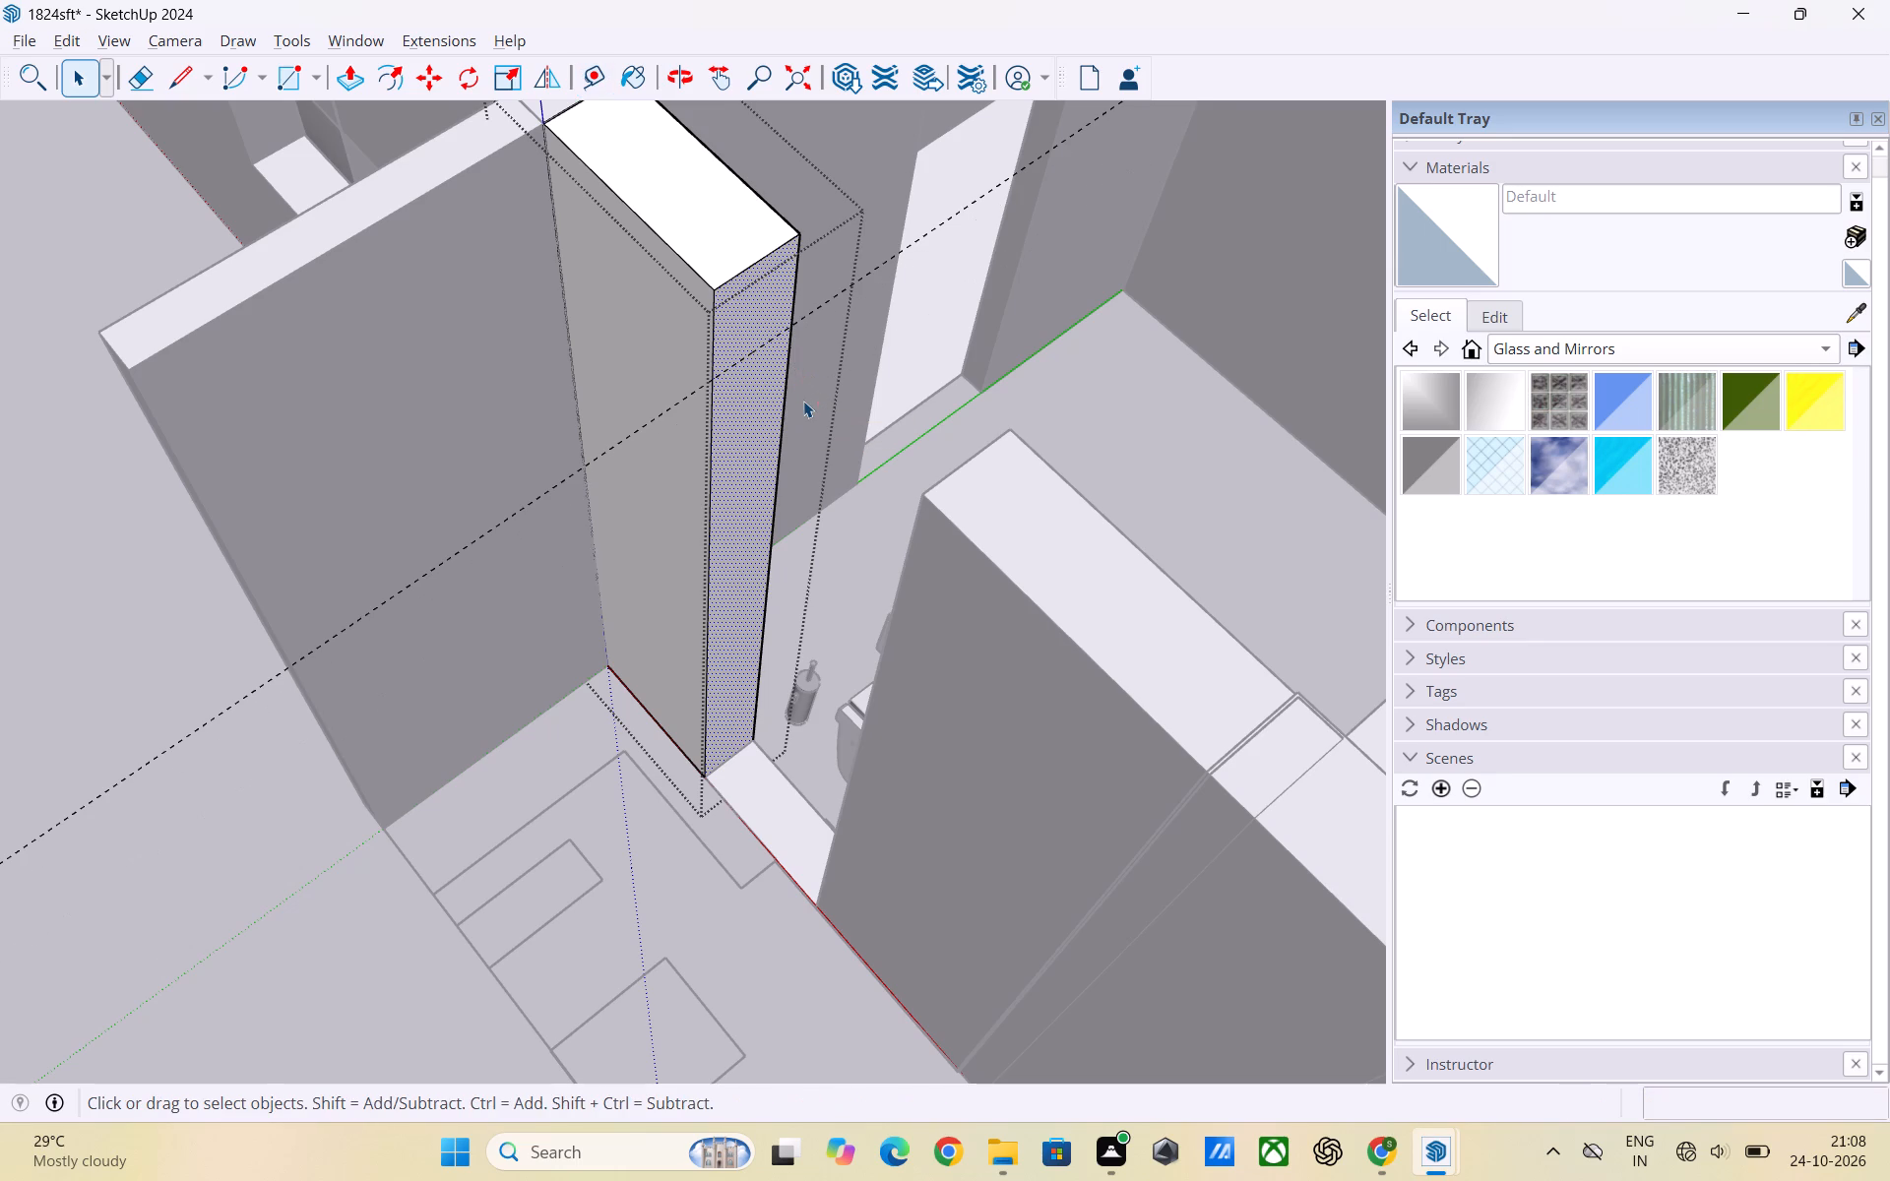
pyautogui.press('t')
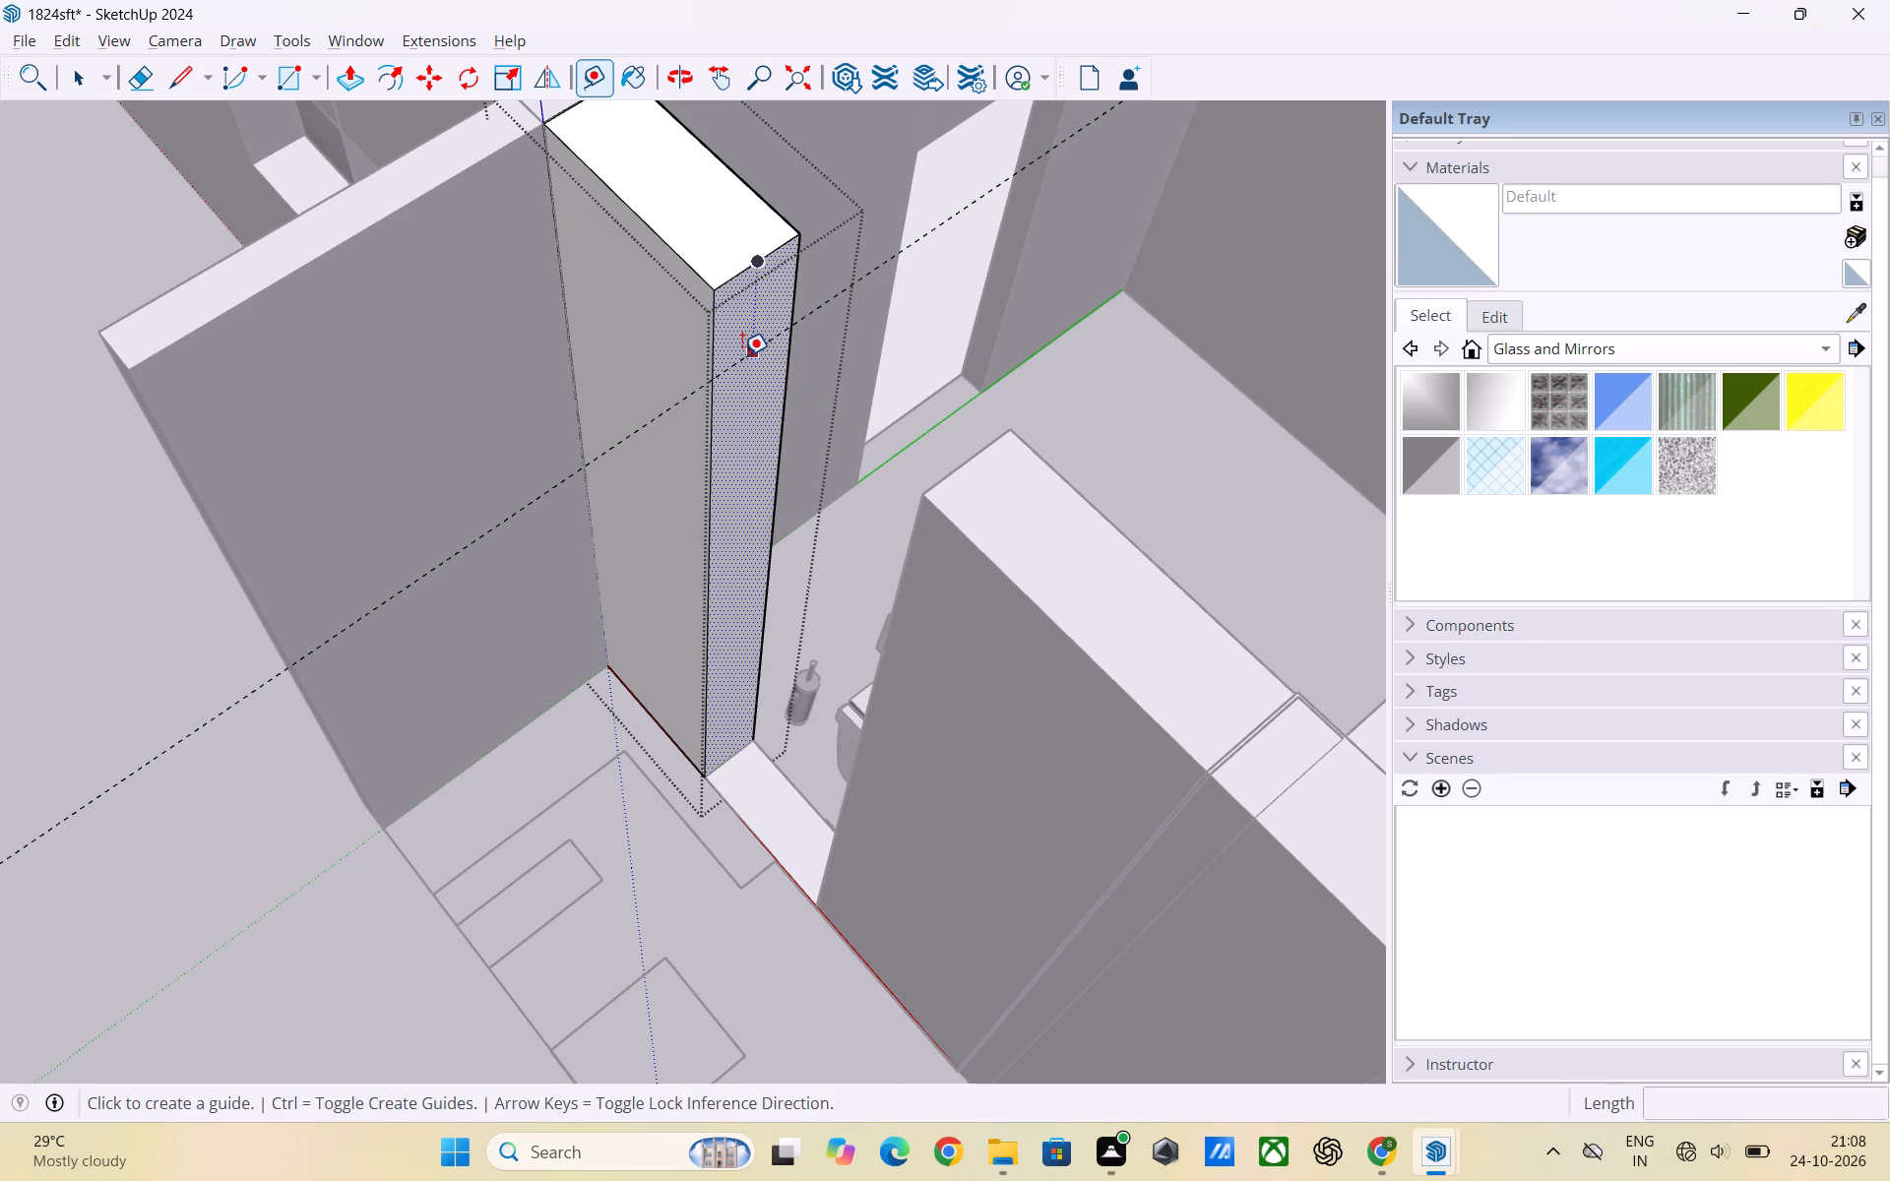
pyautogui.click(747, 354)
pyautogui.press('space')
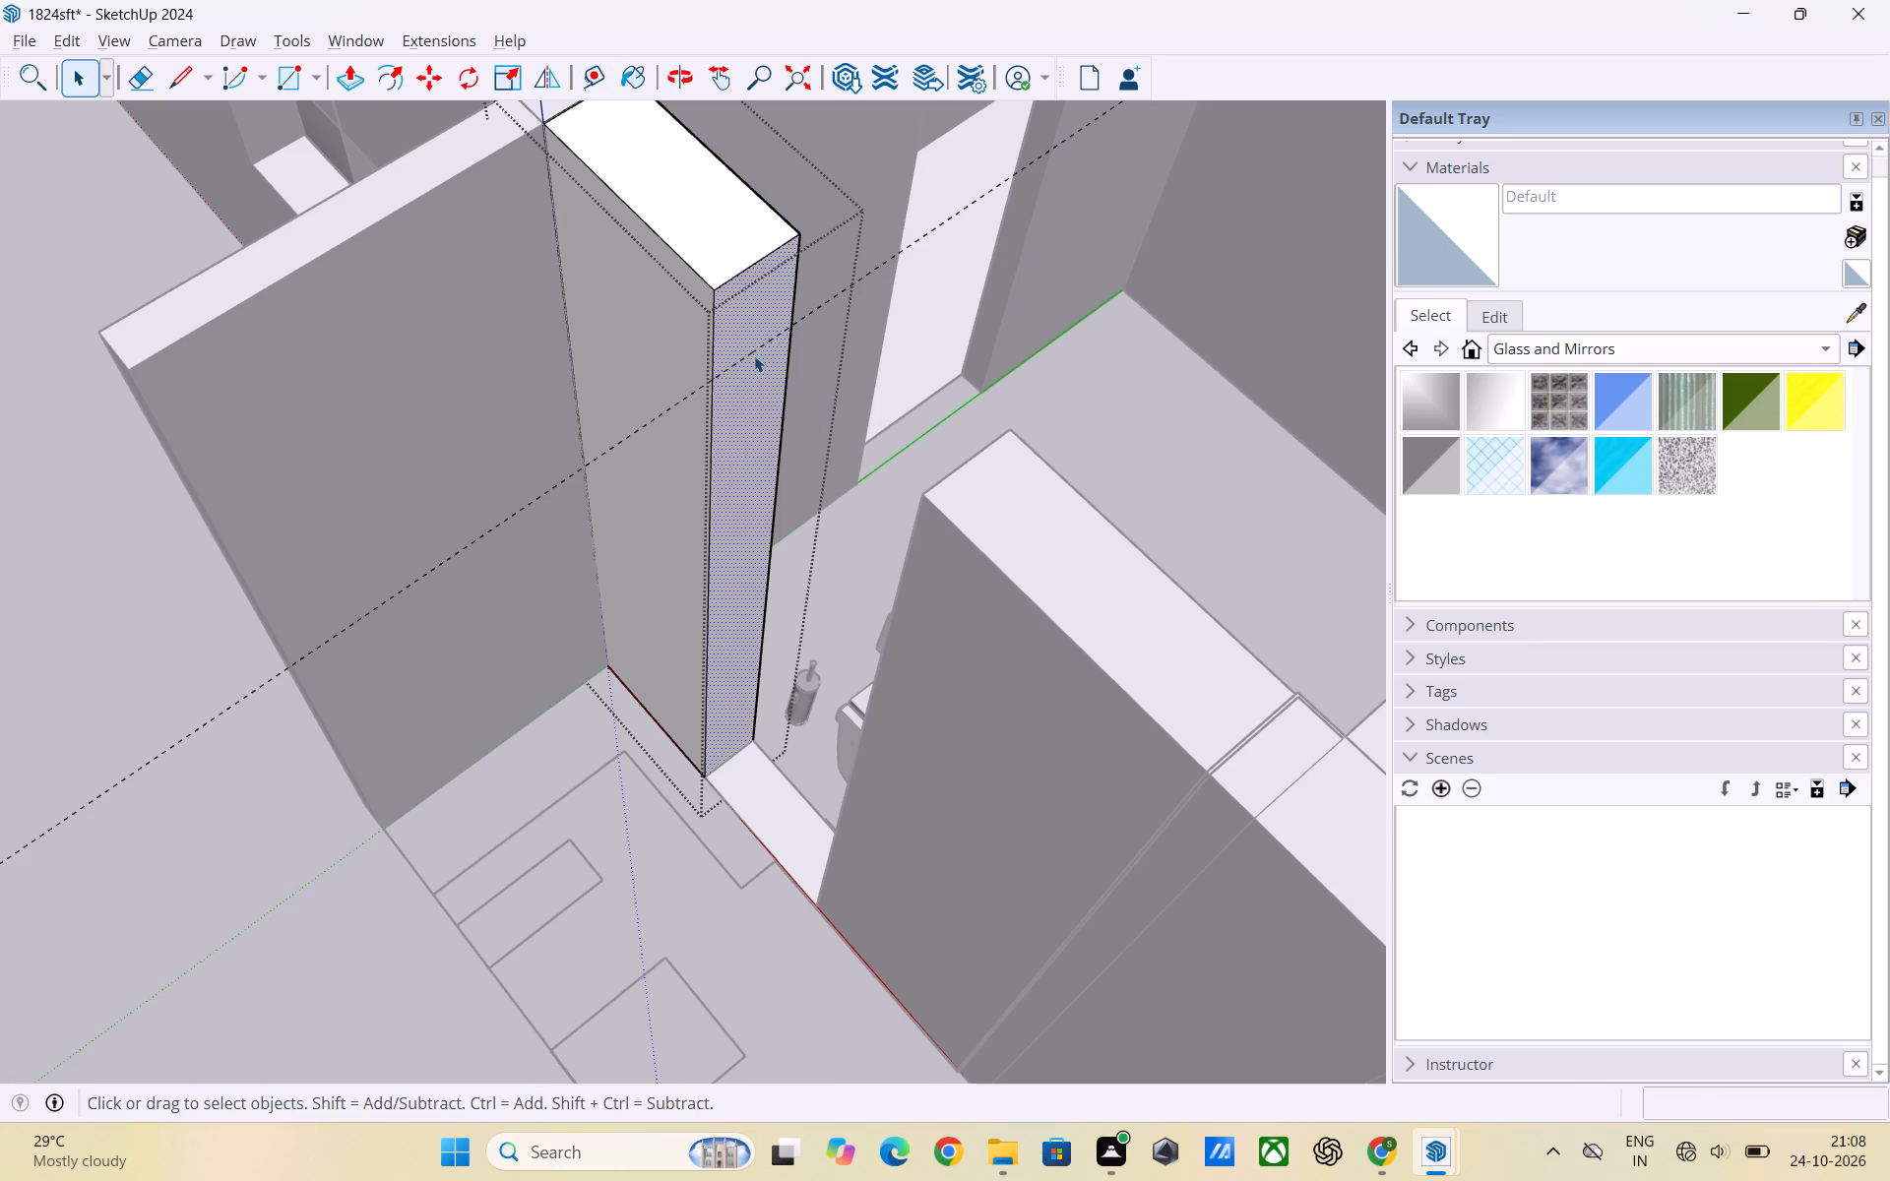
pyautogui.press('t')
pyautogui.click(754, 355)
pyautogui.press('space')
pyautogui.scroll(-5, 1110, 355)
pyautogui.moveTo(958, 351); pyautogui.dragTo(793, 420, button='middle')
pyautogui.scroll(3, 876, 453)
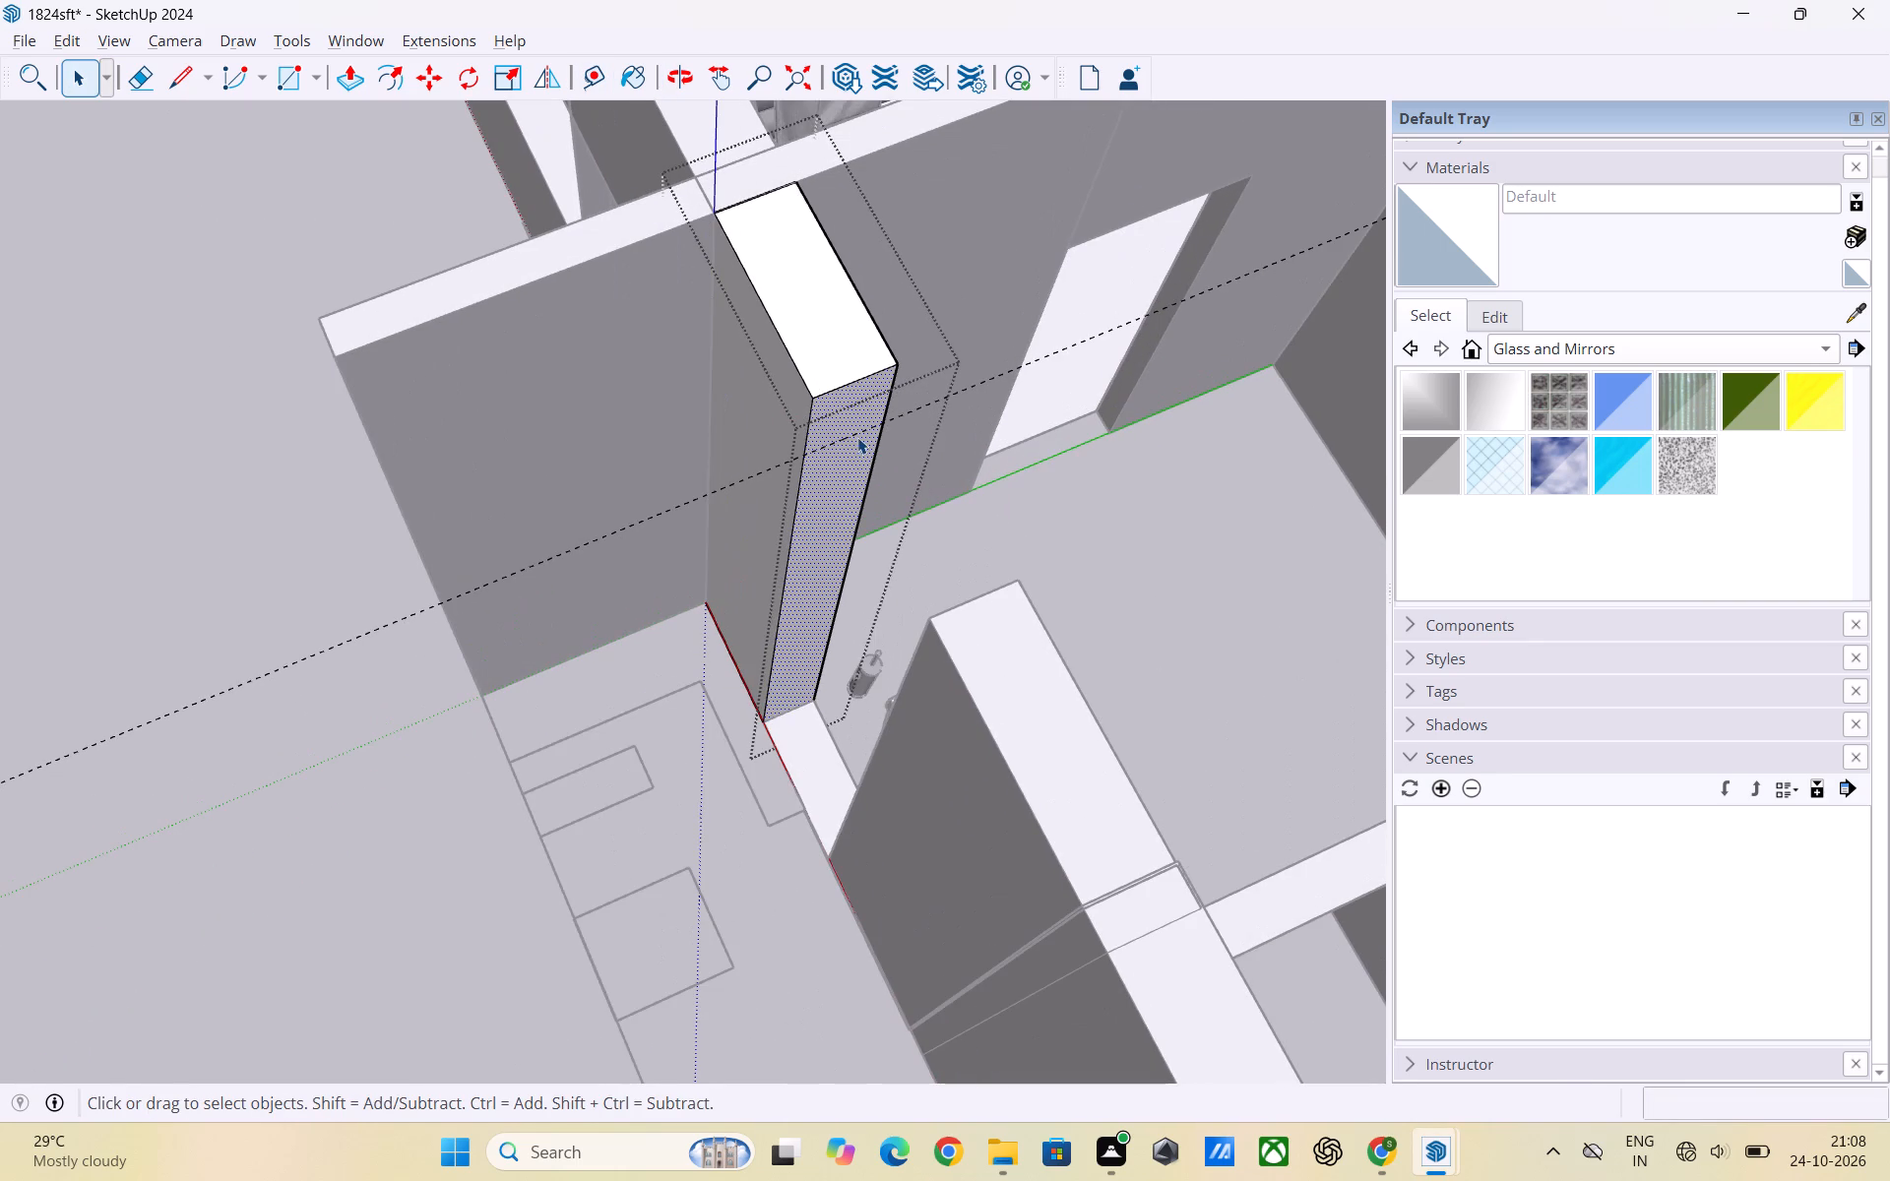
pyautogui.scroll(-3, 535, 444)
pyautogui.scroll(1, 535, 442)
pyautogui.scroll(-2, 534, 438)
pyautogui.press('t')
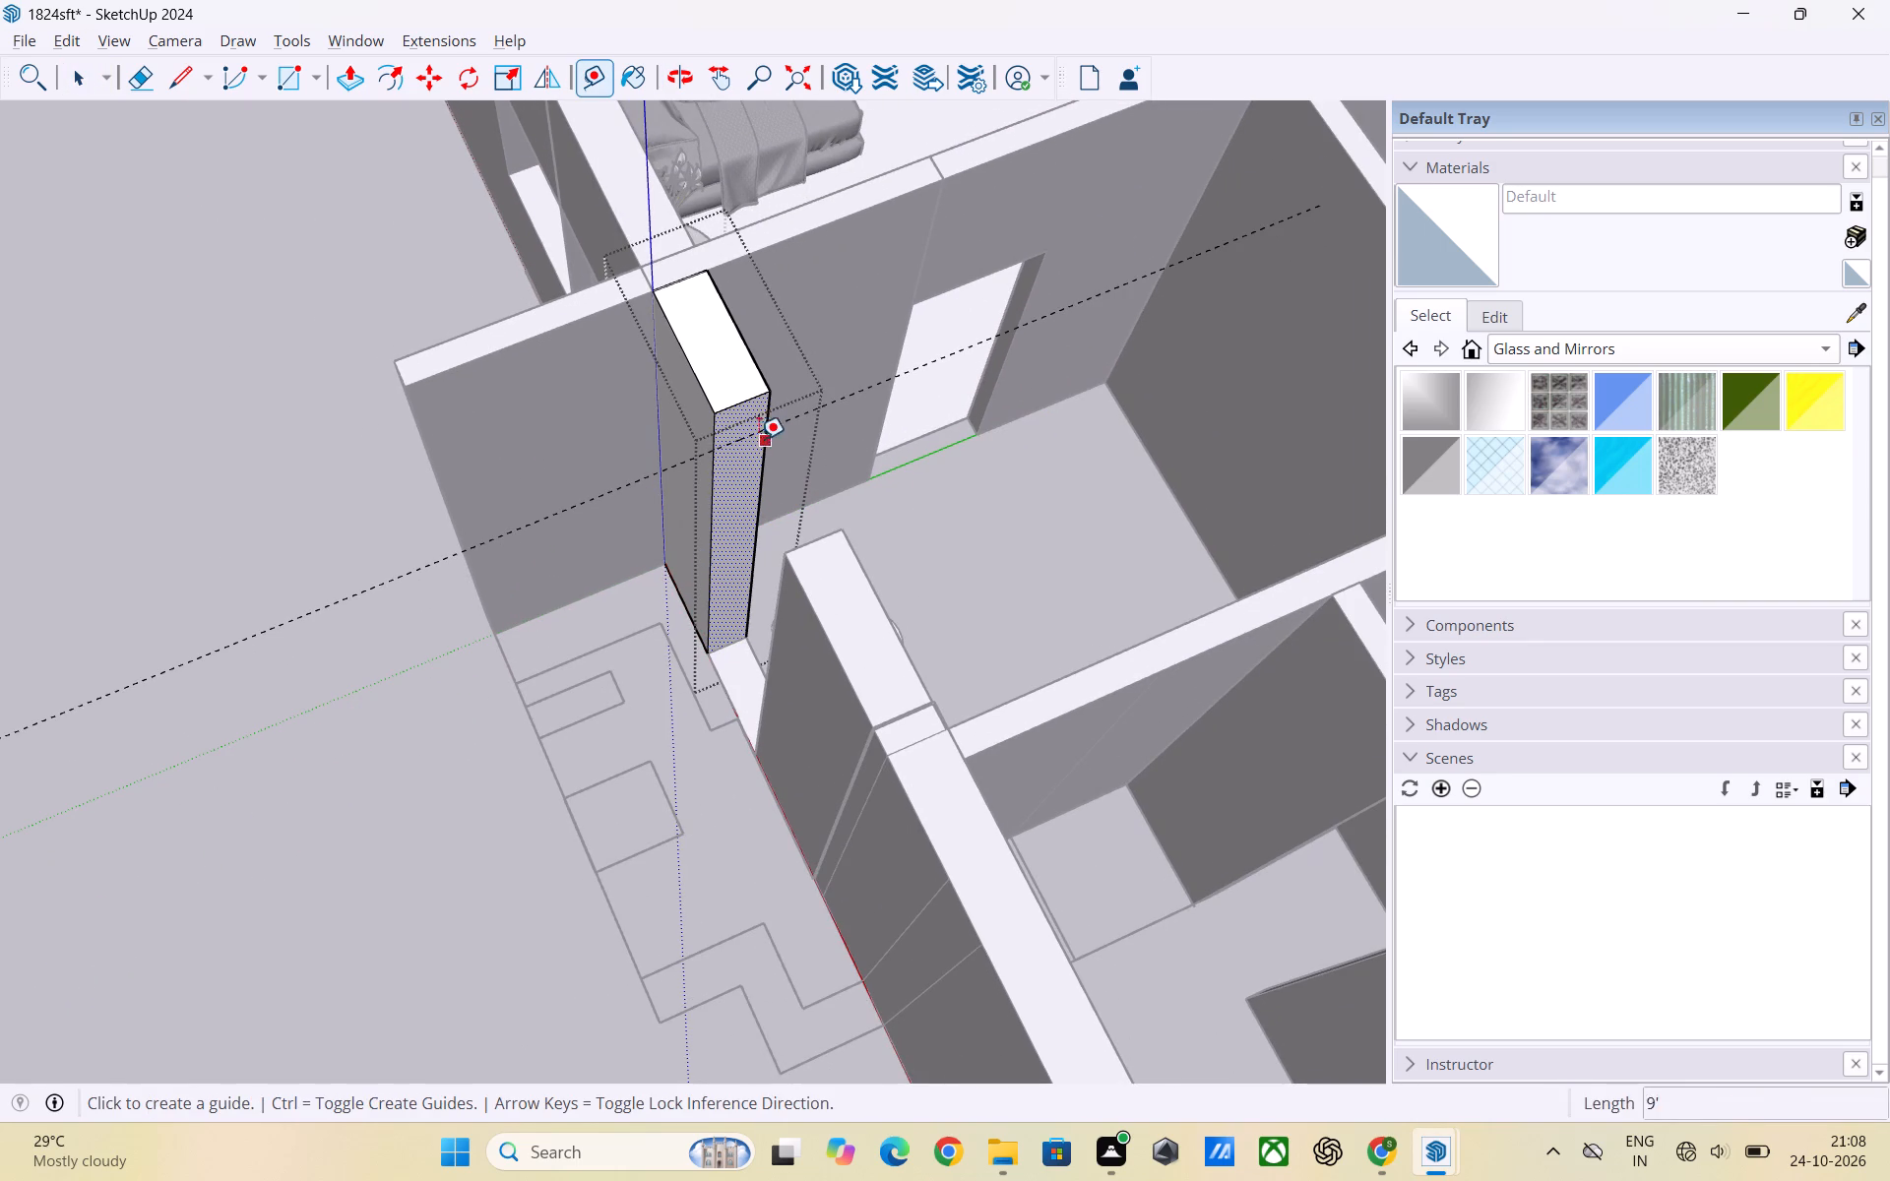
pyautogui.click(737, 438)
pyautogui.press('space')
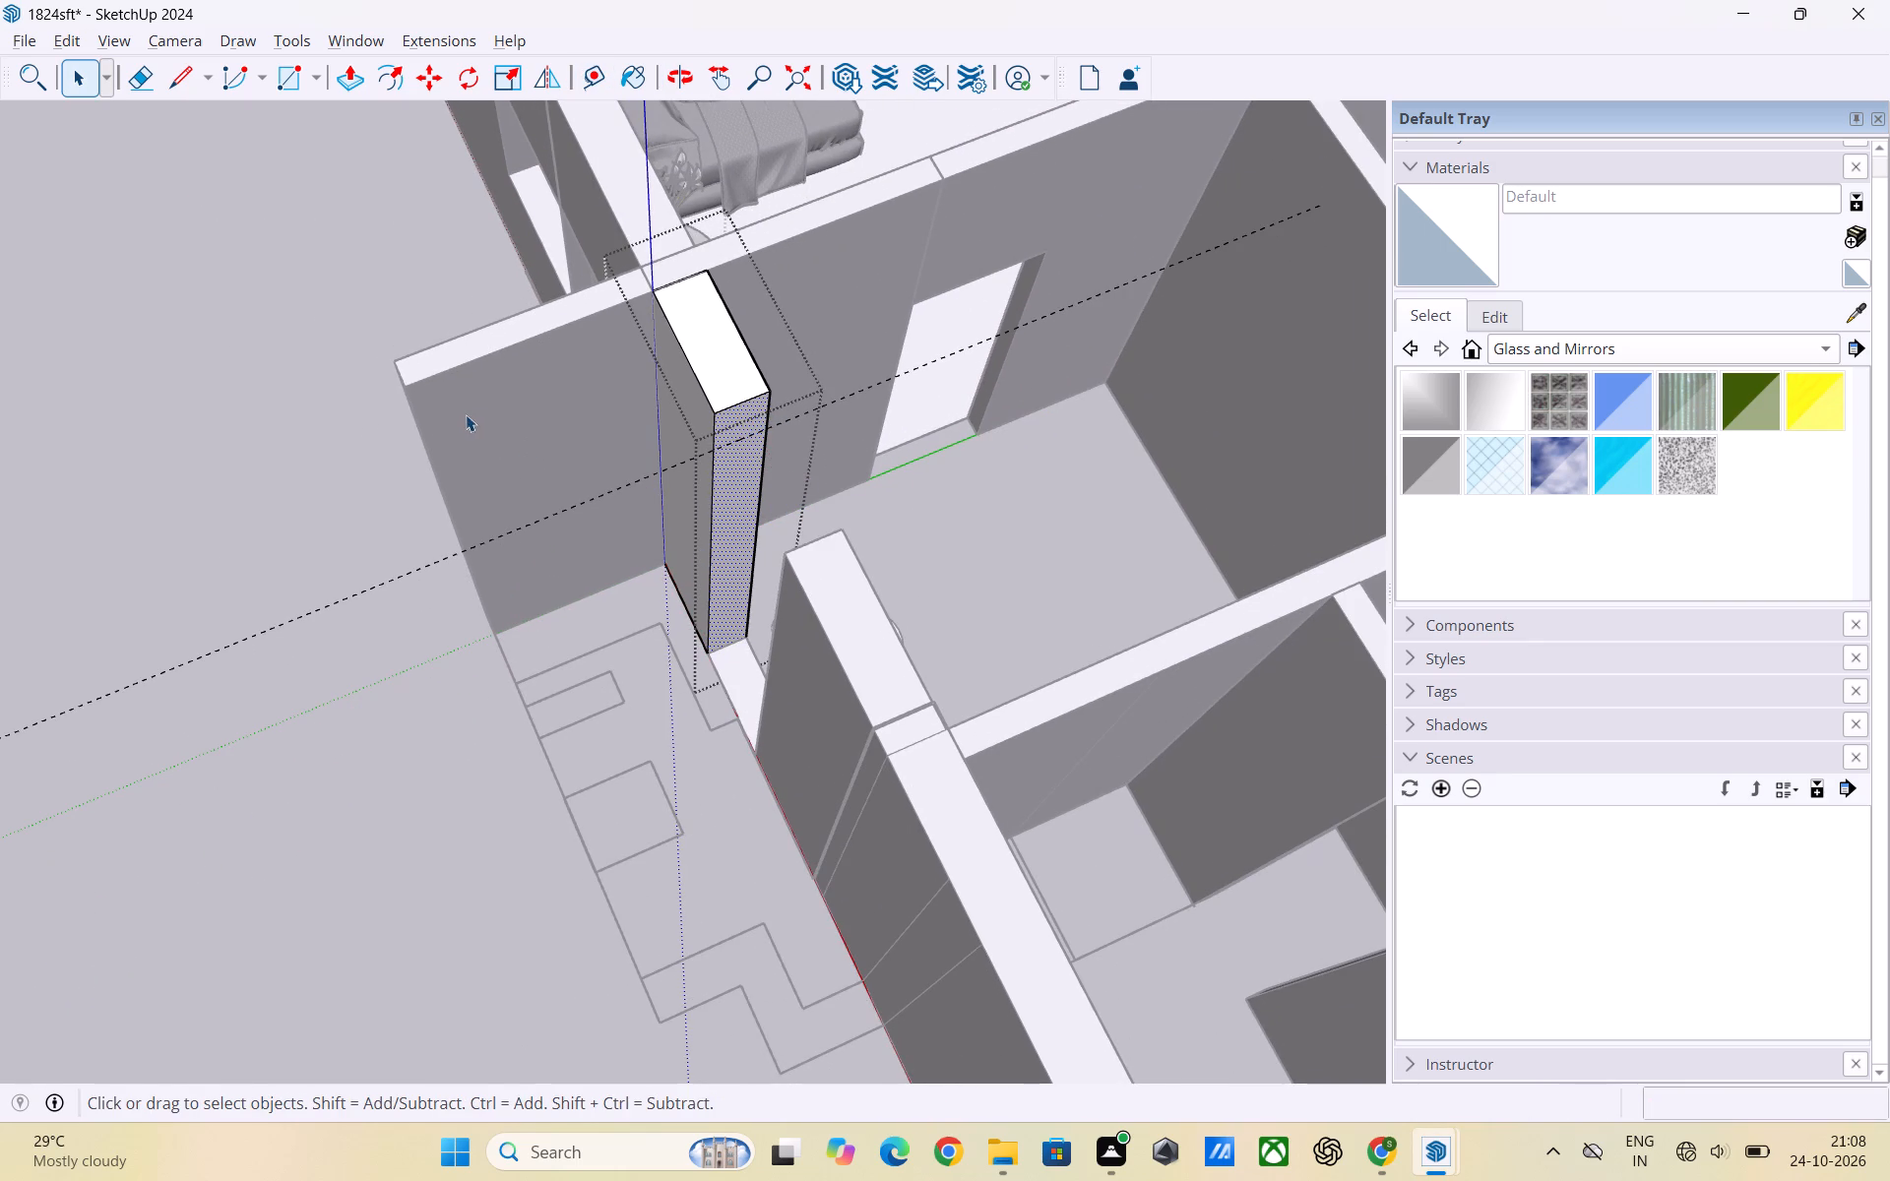
# Reselect the section's end face, place a second guide 2' below the existing one, and leave the group.
pyautogui.click(491, 410)
pyautogui.tripleClick(747, 463)
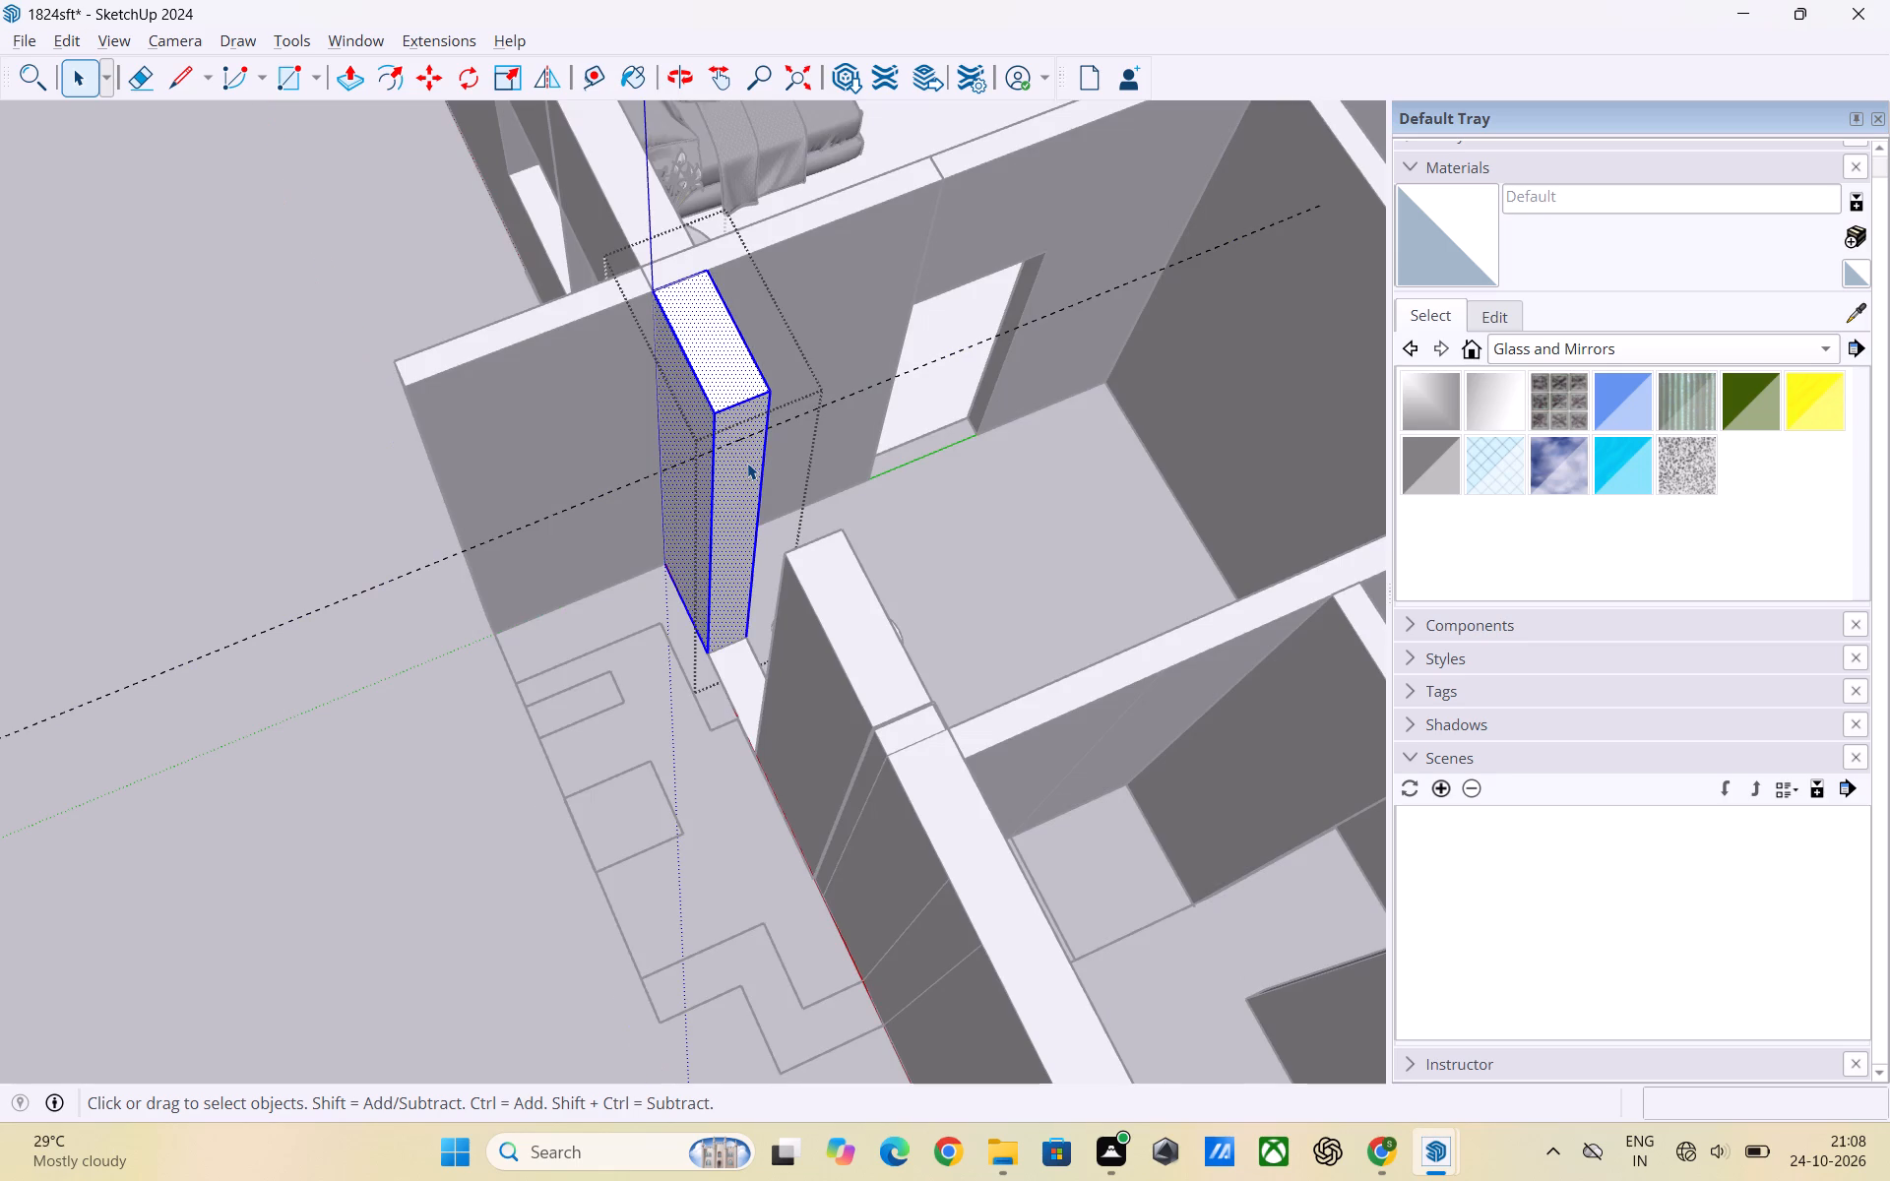
pyautogui.click(746, 467)
pyautogui.press('t')
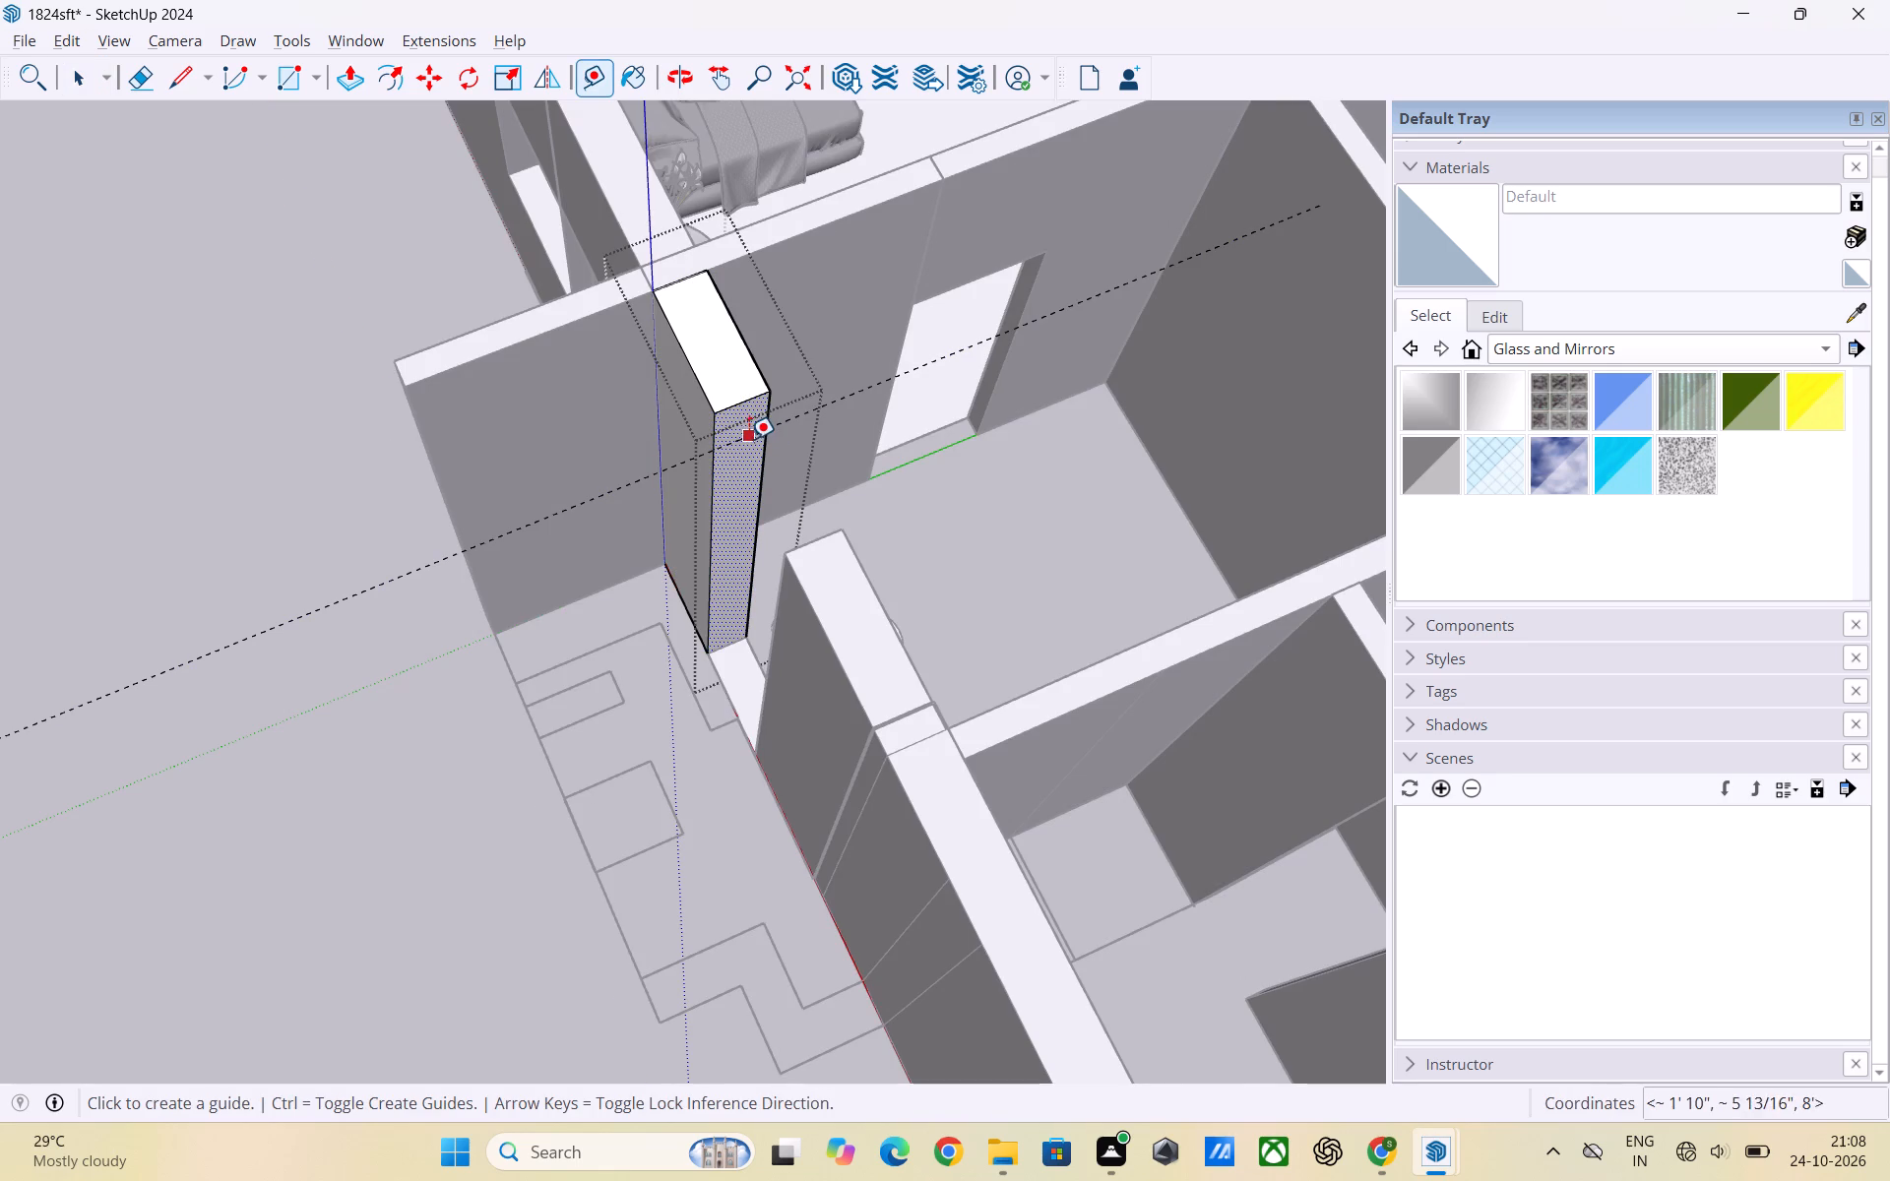
pyautogui.click(742, 441)
pyautogui.write("2'")
pyautogui.press('Return')
pyautogui.press('space')
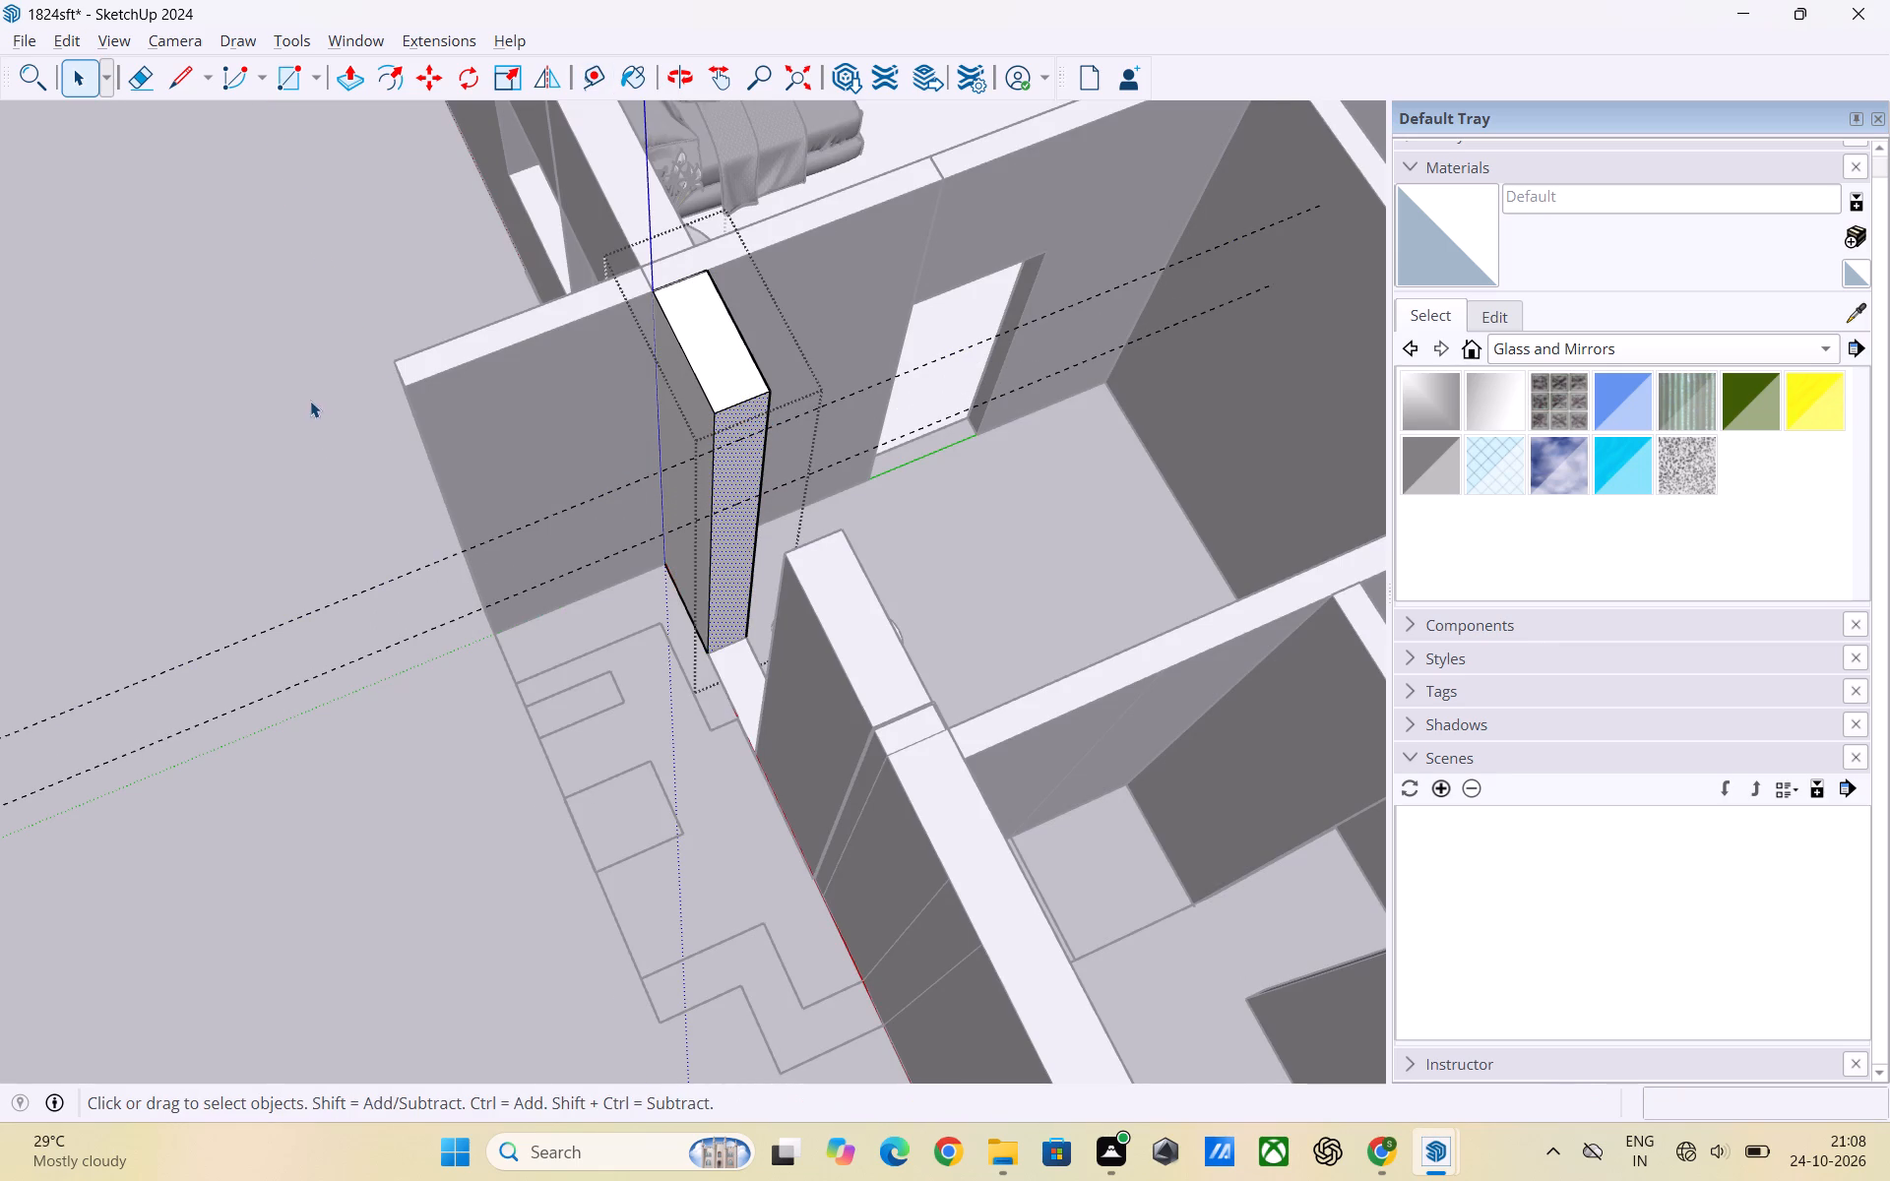
pyautogui.click(308, 398)
# Inside the bedroom-side section's group, copy the end face's top edge 1' down onto the upper guide.
pyautogui.scroll(2, 679, 525)
pyautogui.moveTo(680, 526); pyautogui.dragTo(792, 494, button='middle')
pyautogui.scroll(1, 819, 484)
pyautogui.moveTo(820, 485); pyautogui.dragTo(710, 494, button='middle')
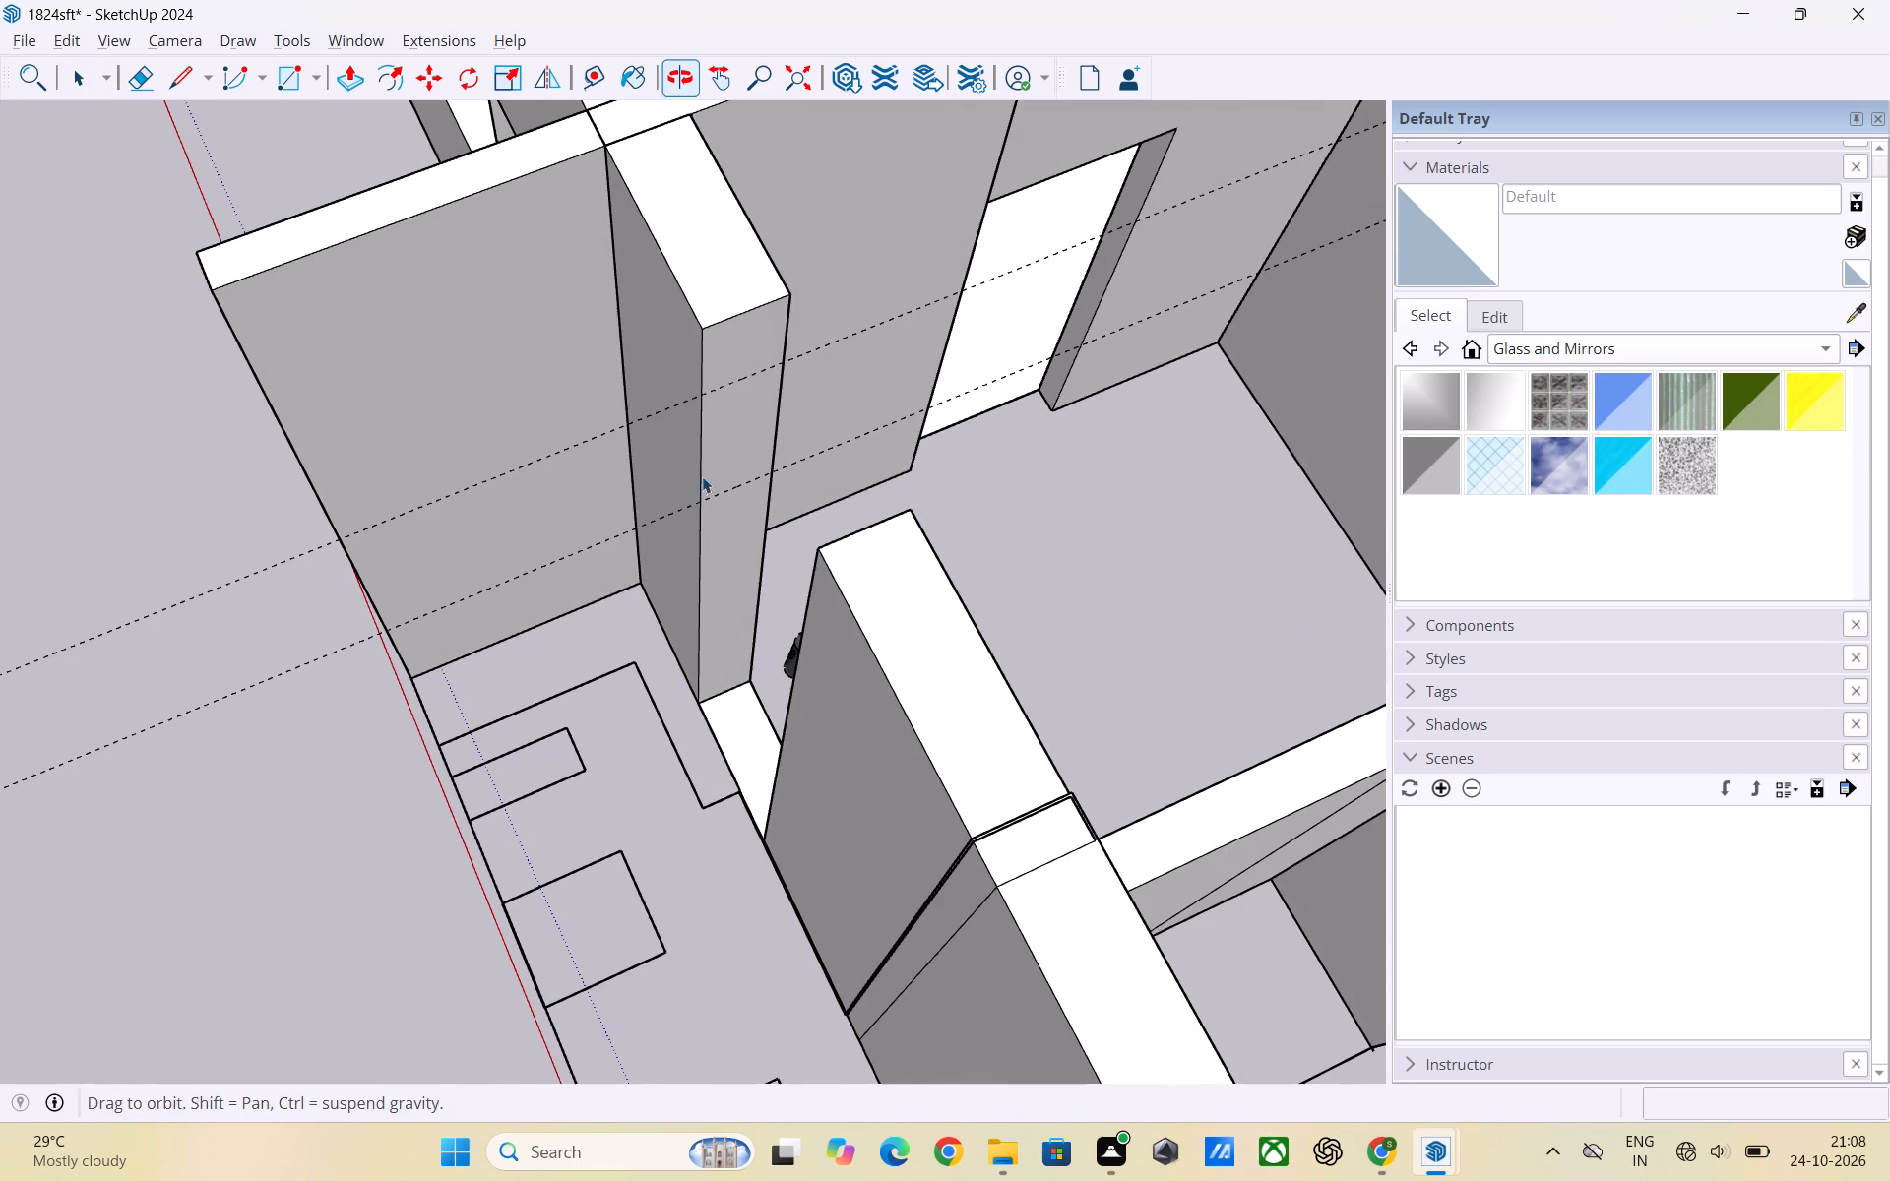
pyautogui.click(748, 311)
pyautogui.click(748, 311)
pyautogui.click(748, 311)
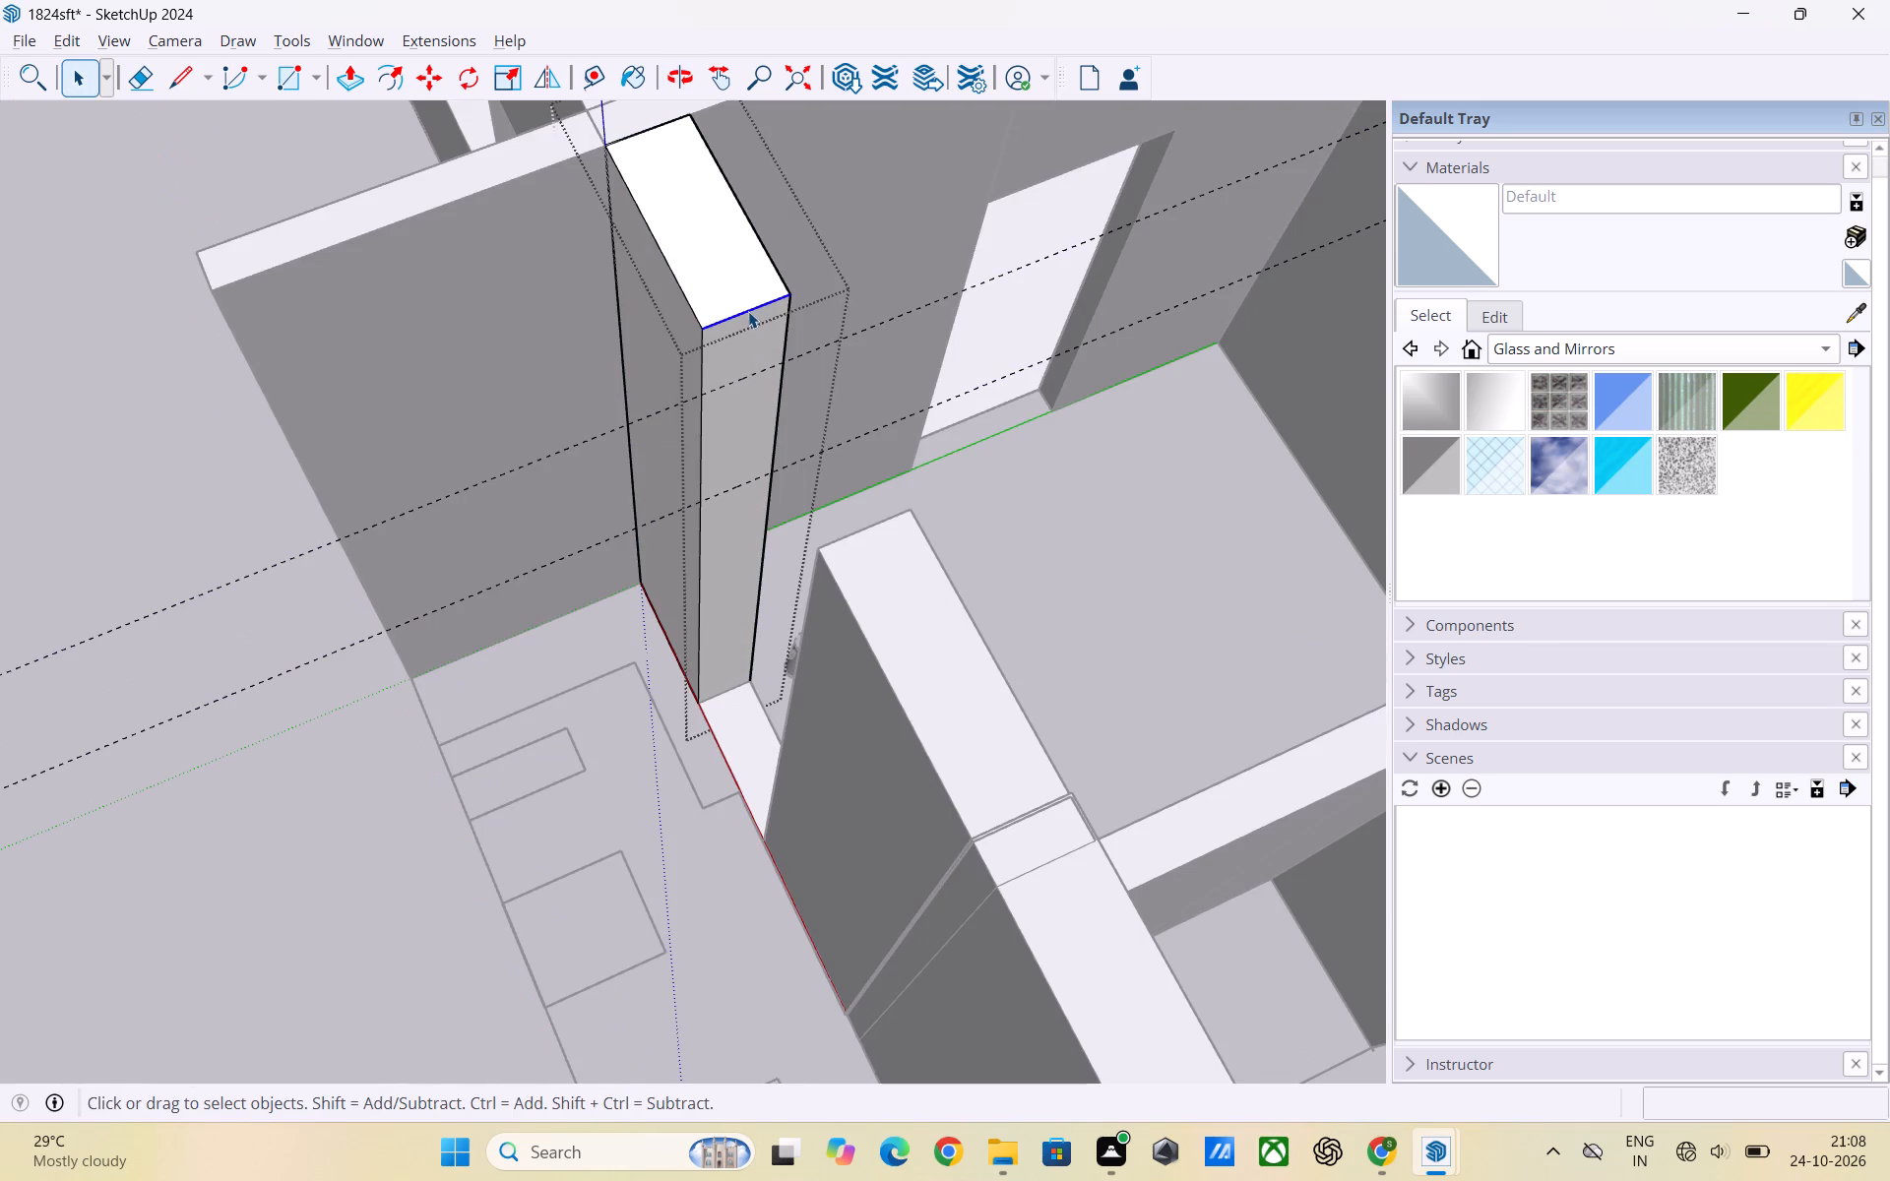
pyautogui.press('m')
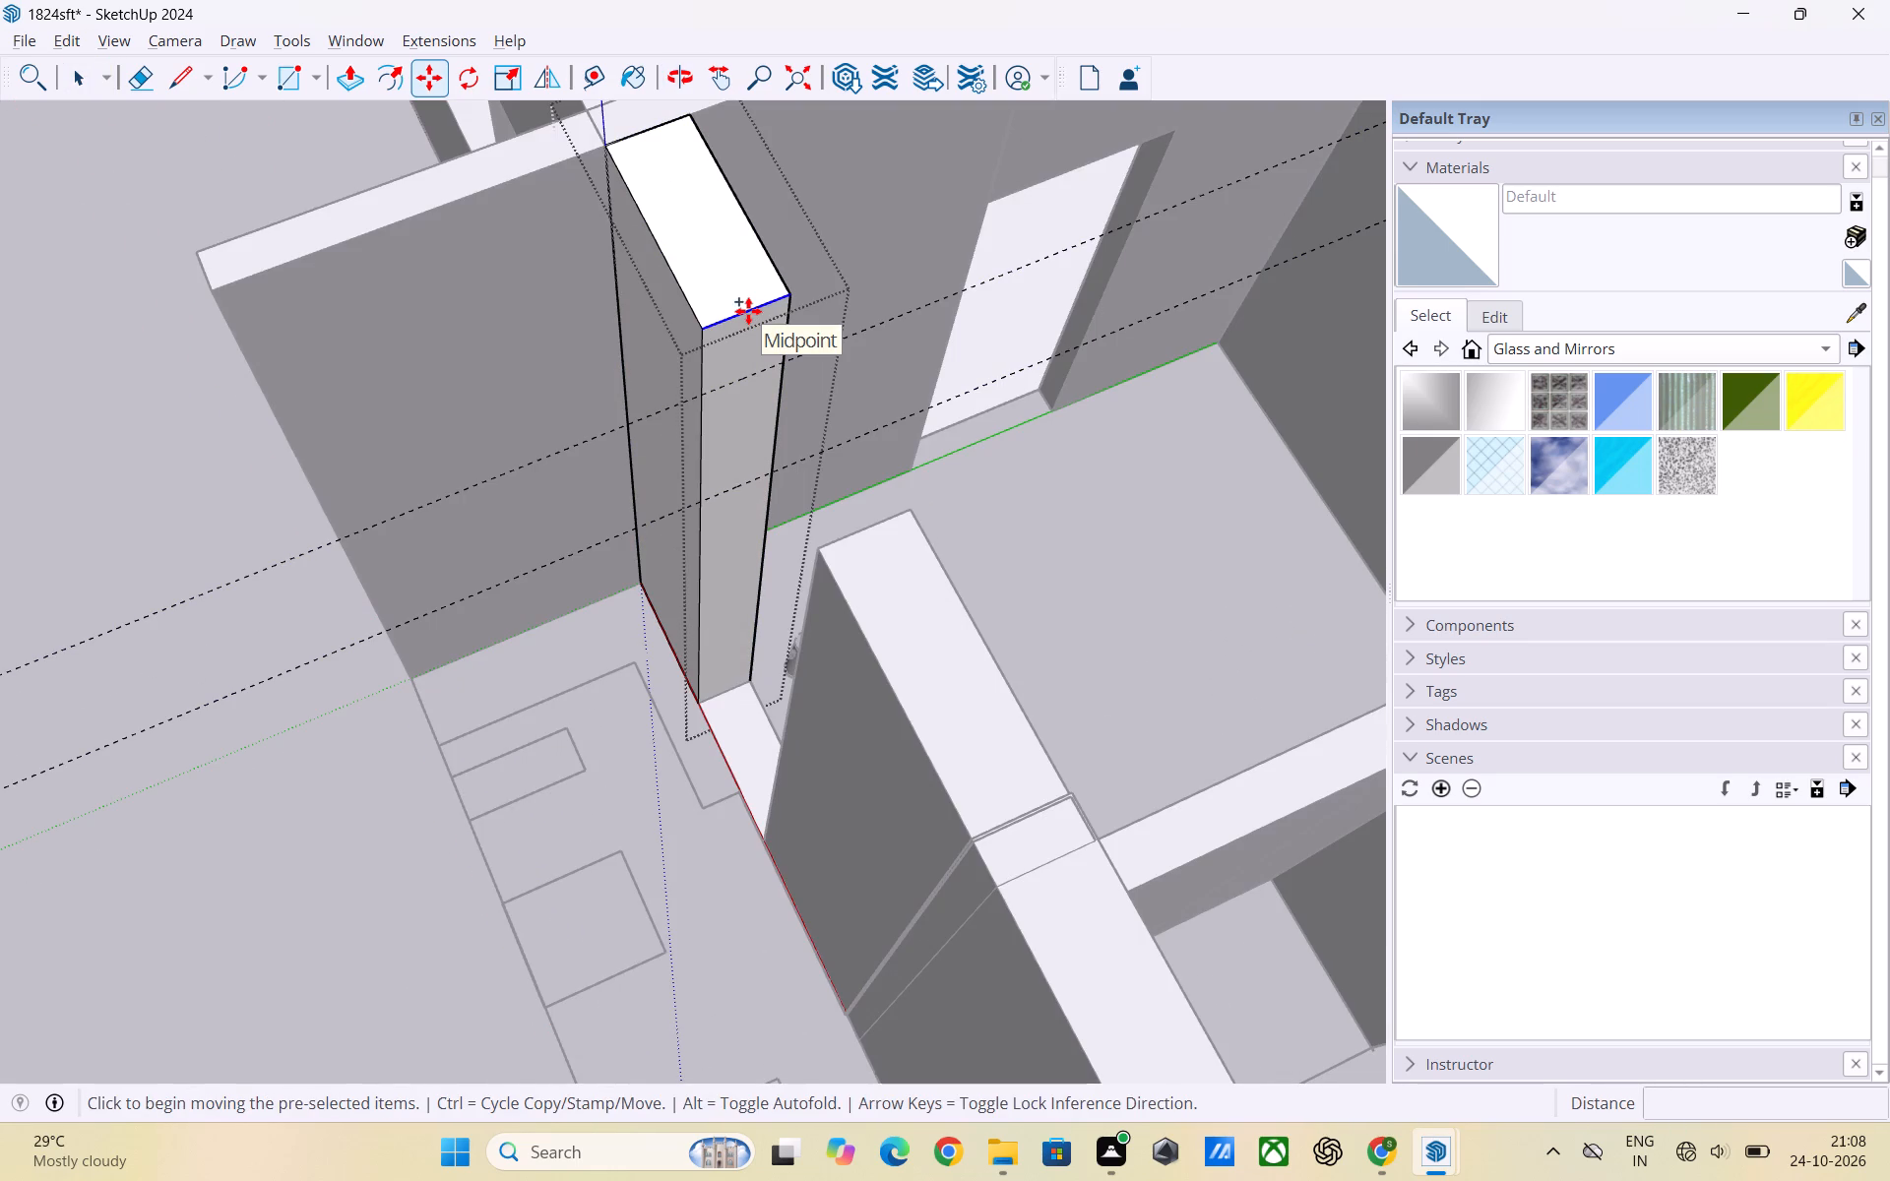
pyautogui.click(711, 328)
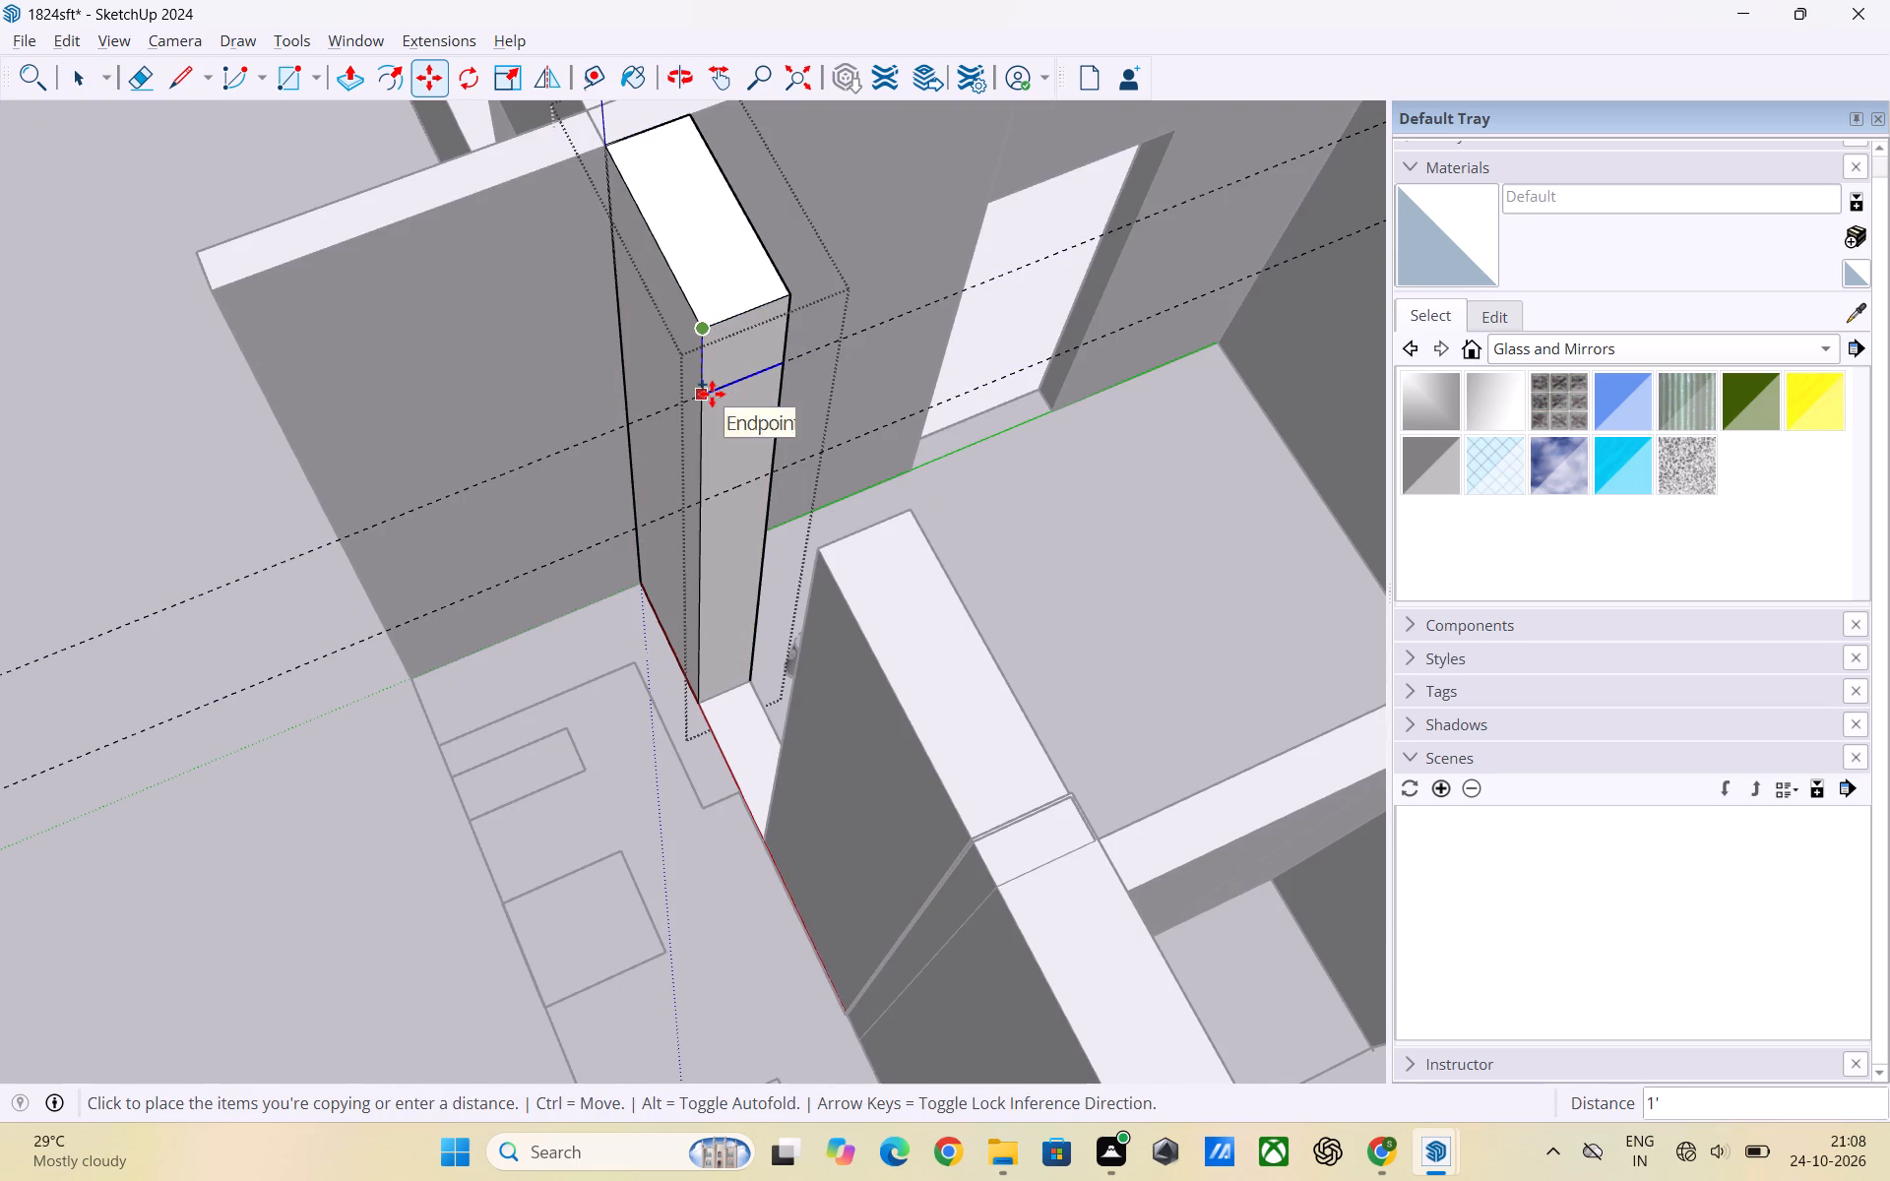
pyautogui.click(712, 394)
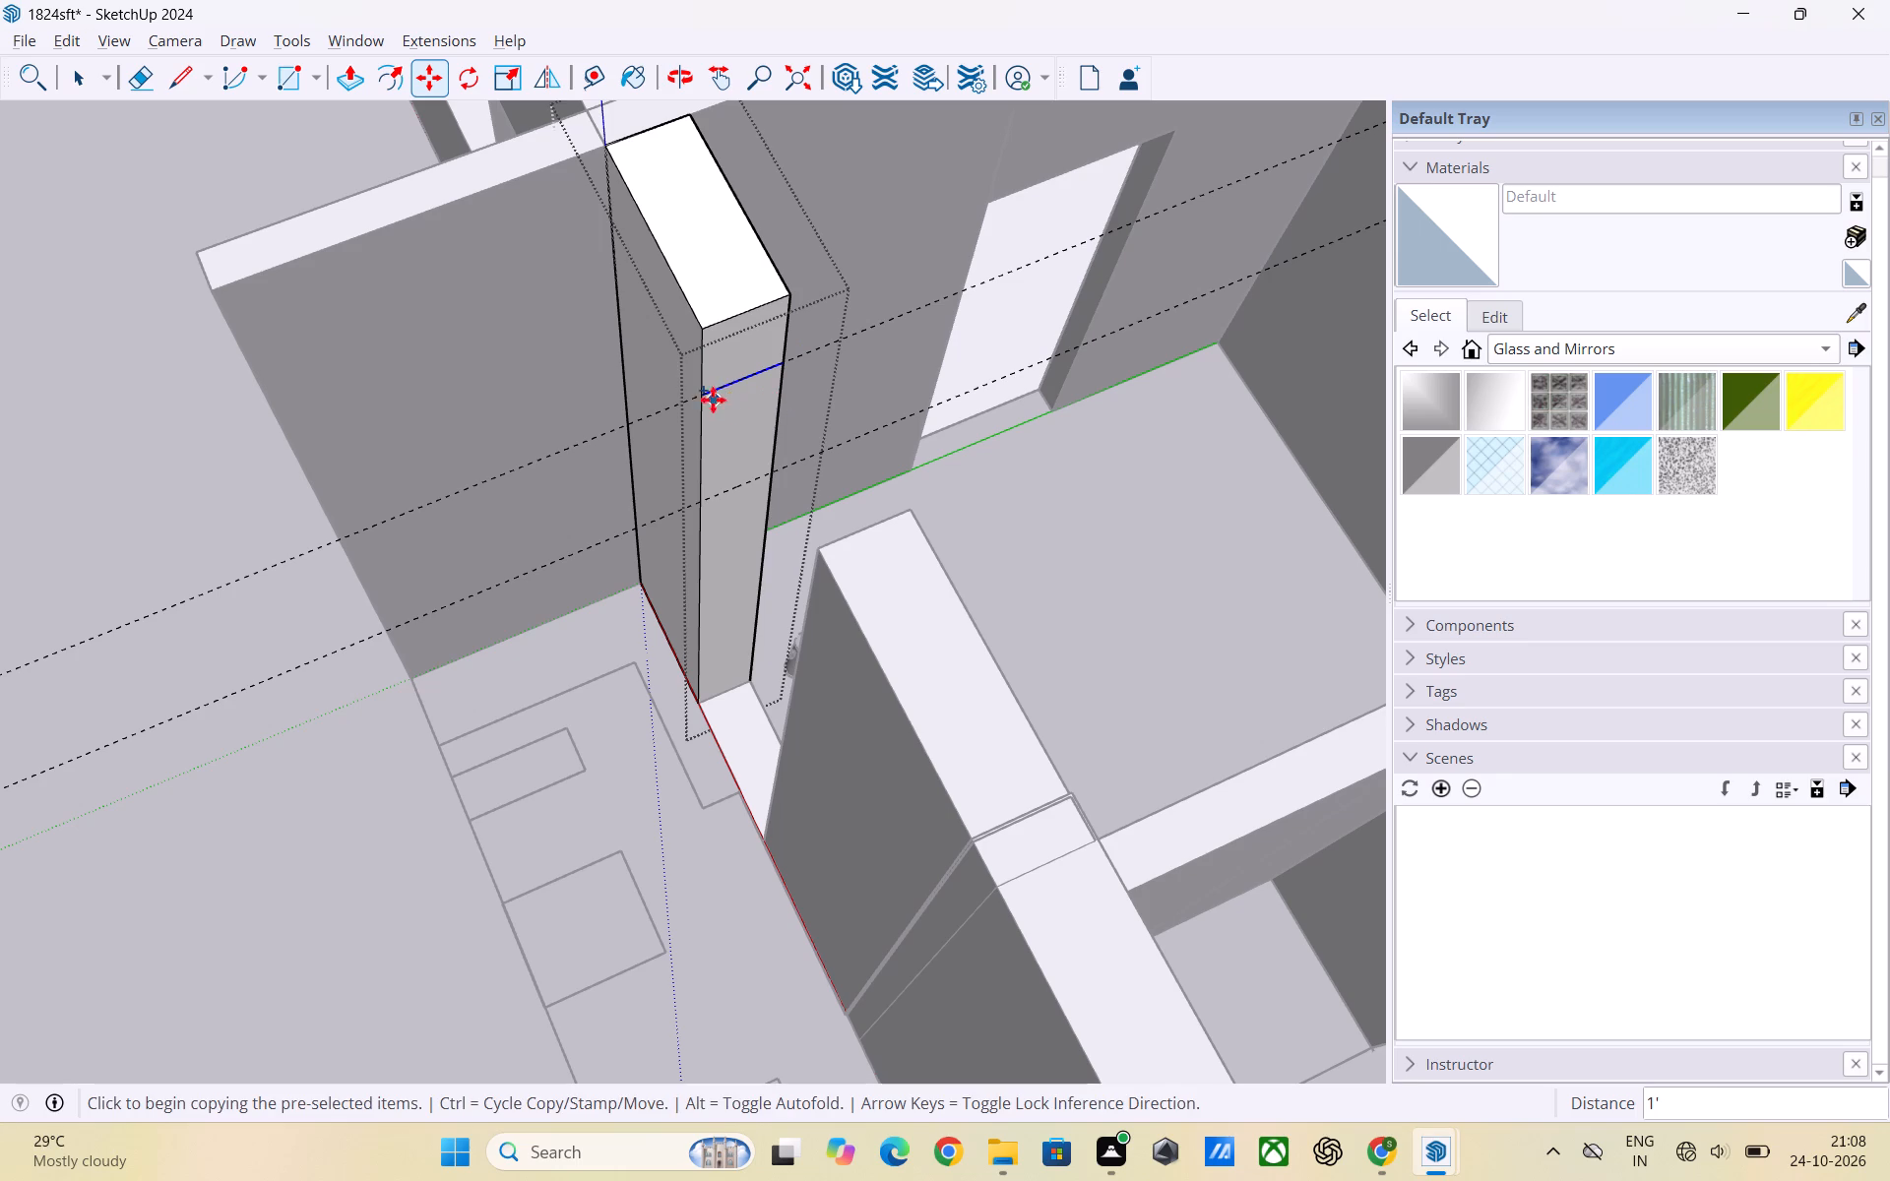
# Copy the end face's upper dividing edge 2' down onto the lower guide.
pyautogui.click(705, 396)
pyautogui.click(709, 500)
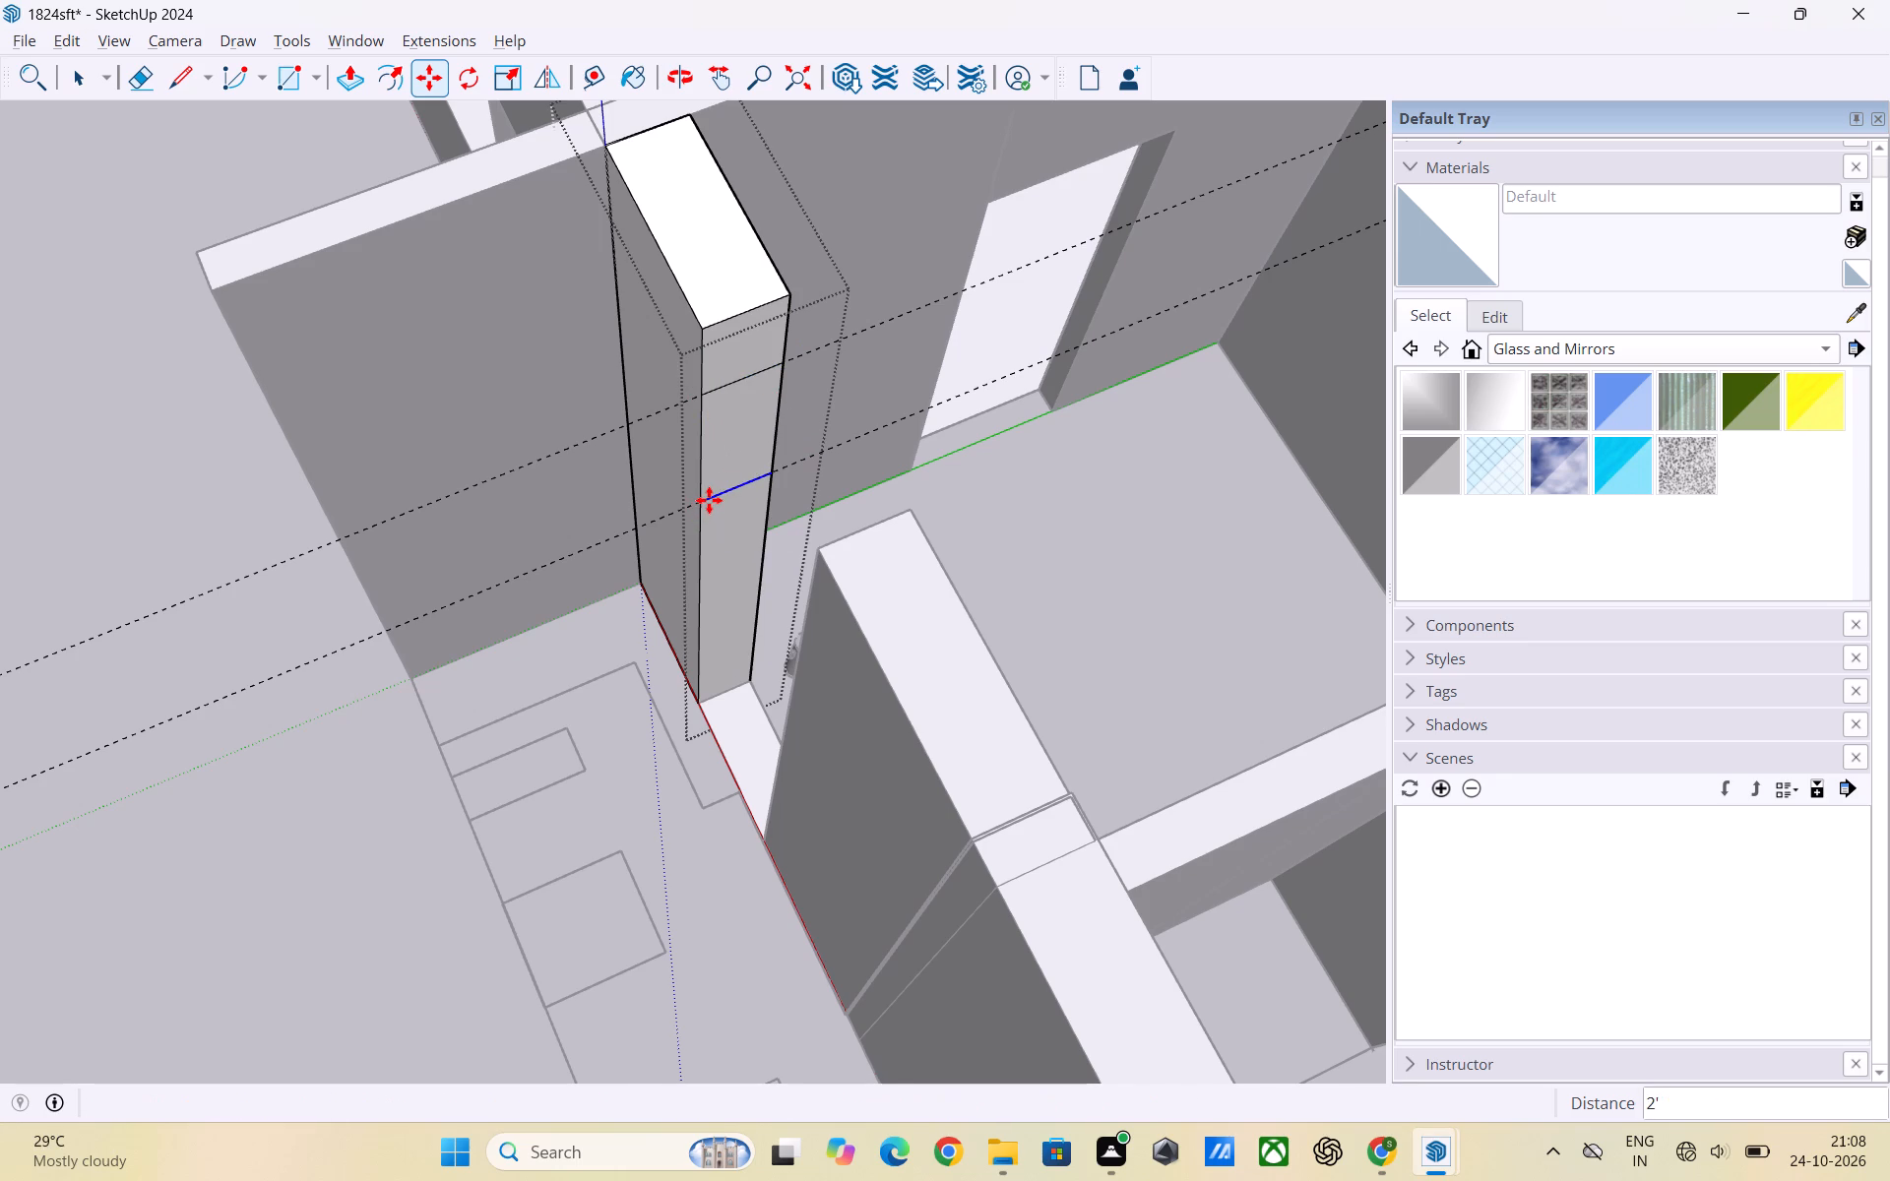
pyautogui.press('space')
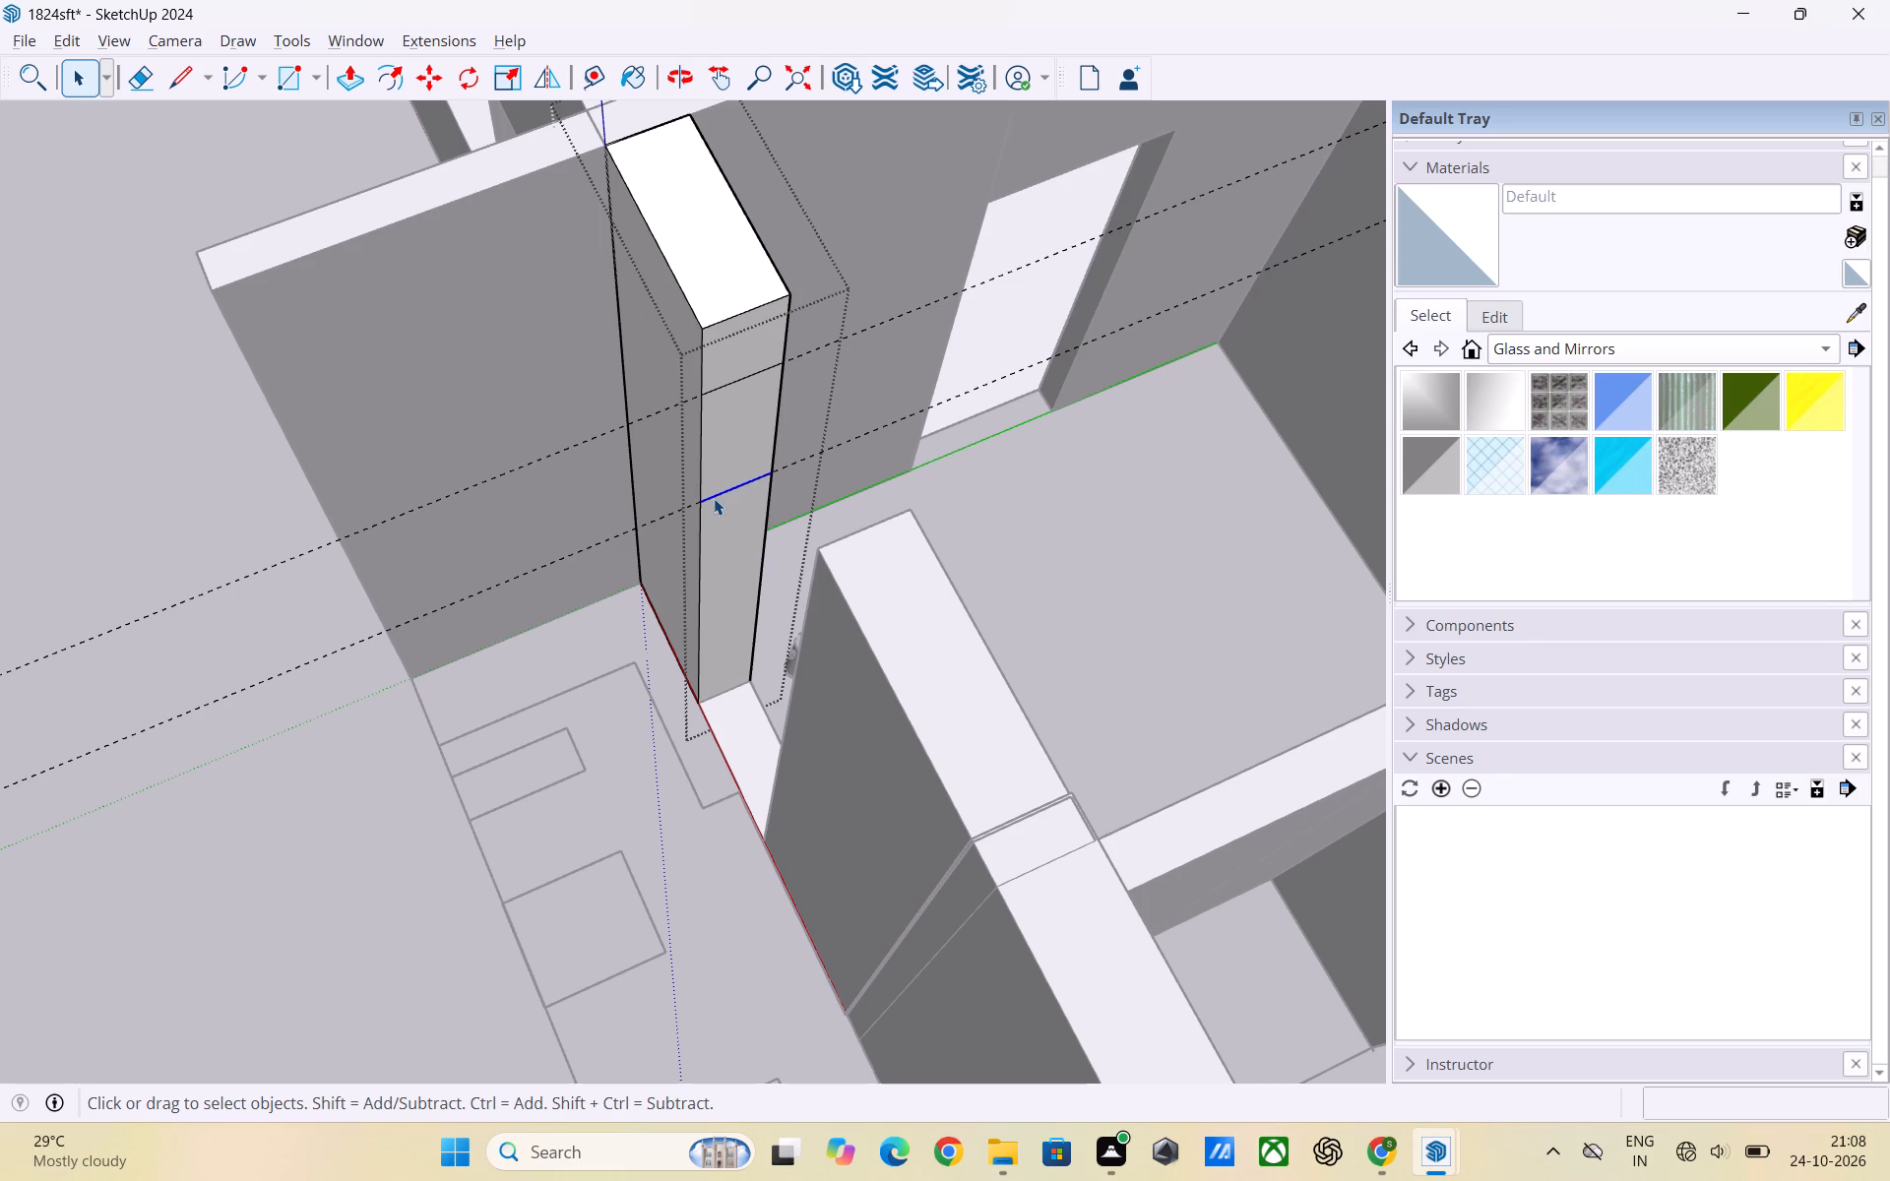
# Copy the lower dividing edge back up onto the upper guide on the end face.
pyautogui.click(714, 498)
pyautogui.press('m')
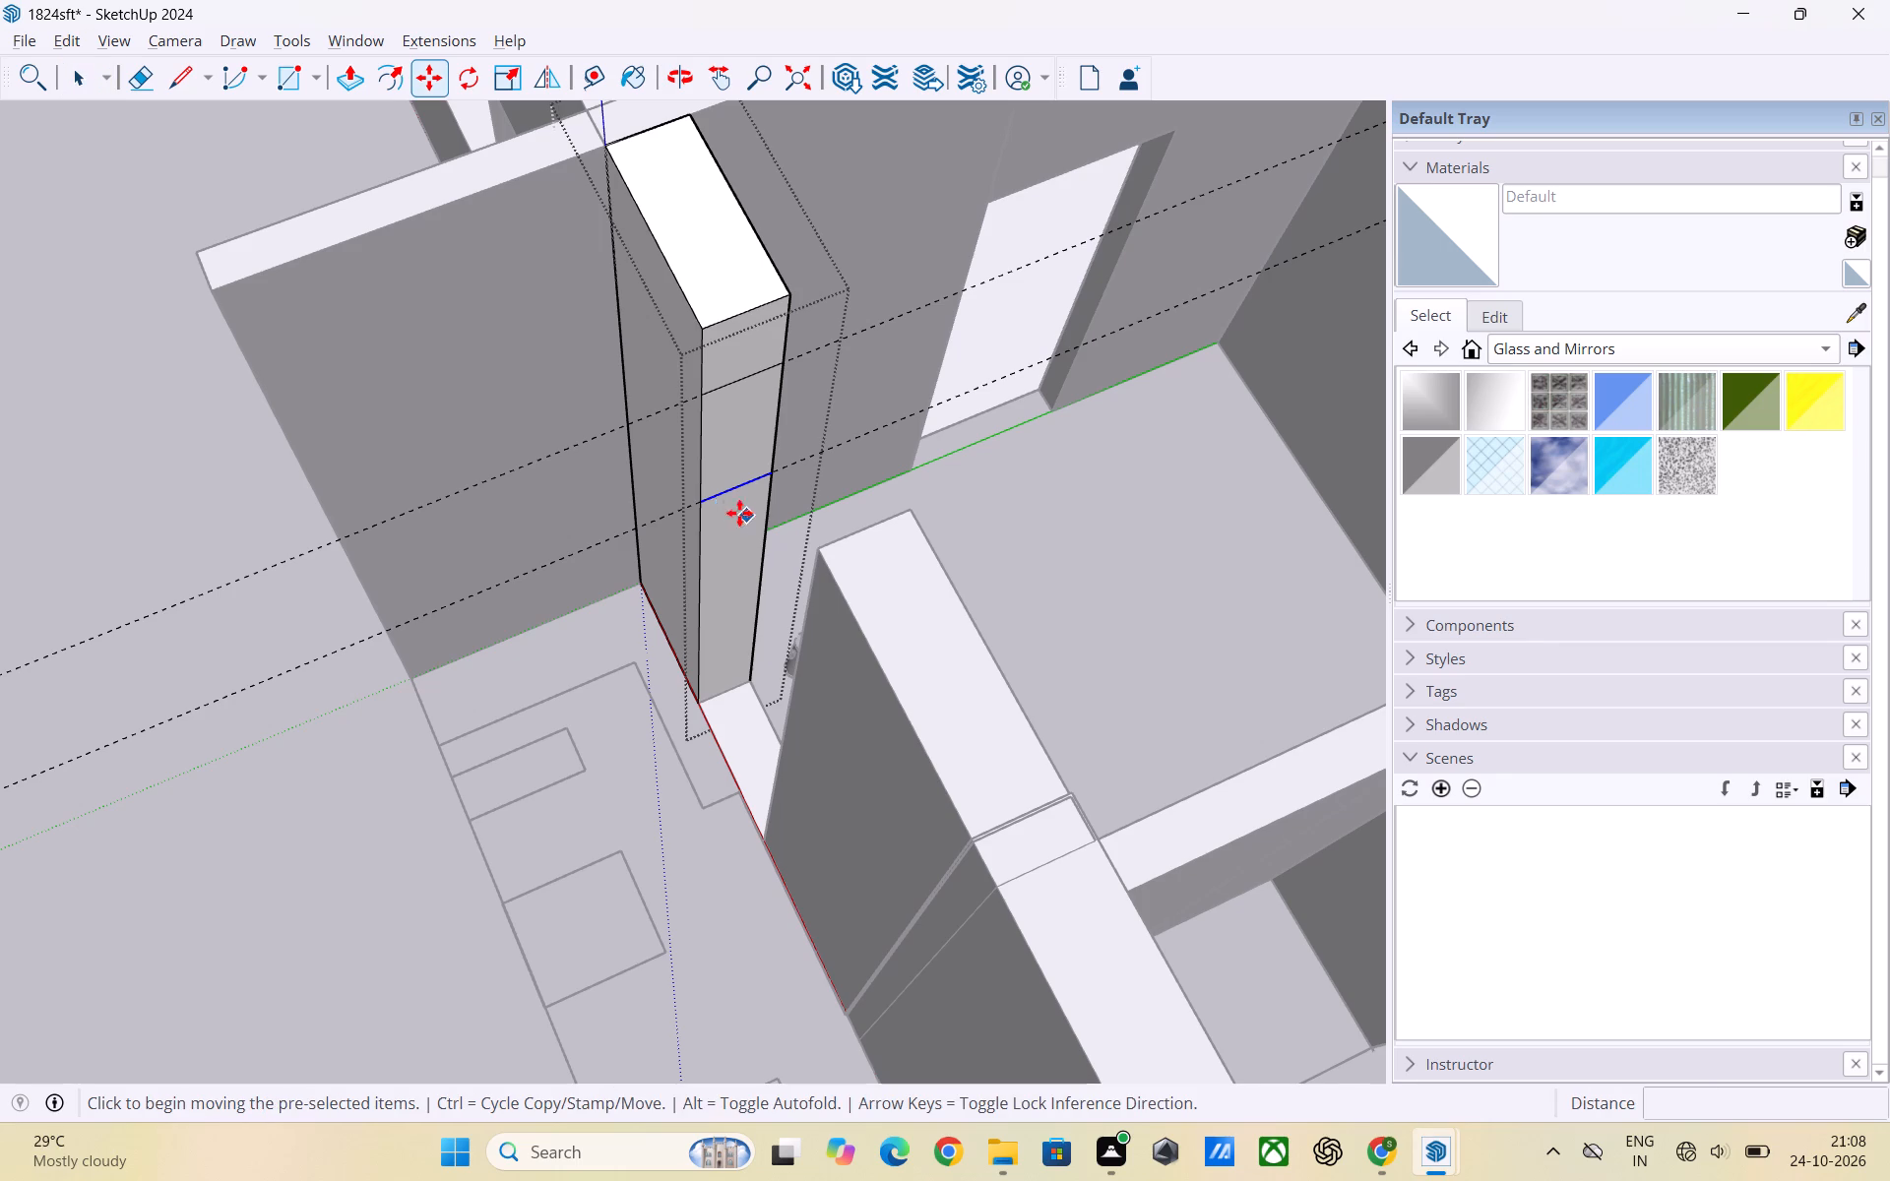
pyautogui.click(709, 499)
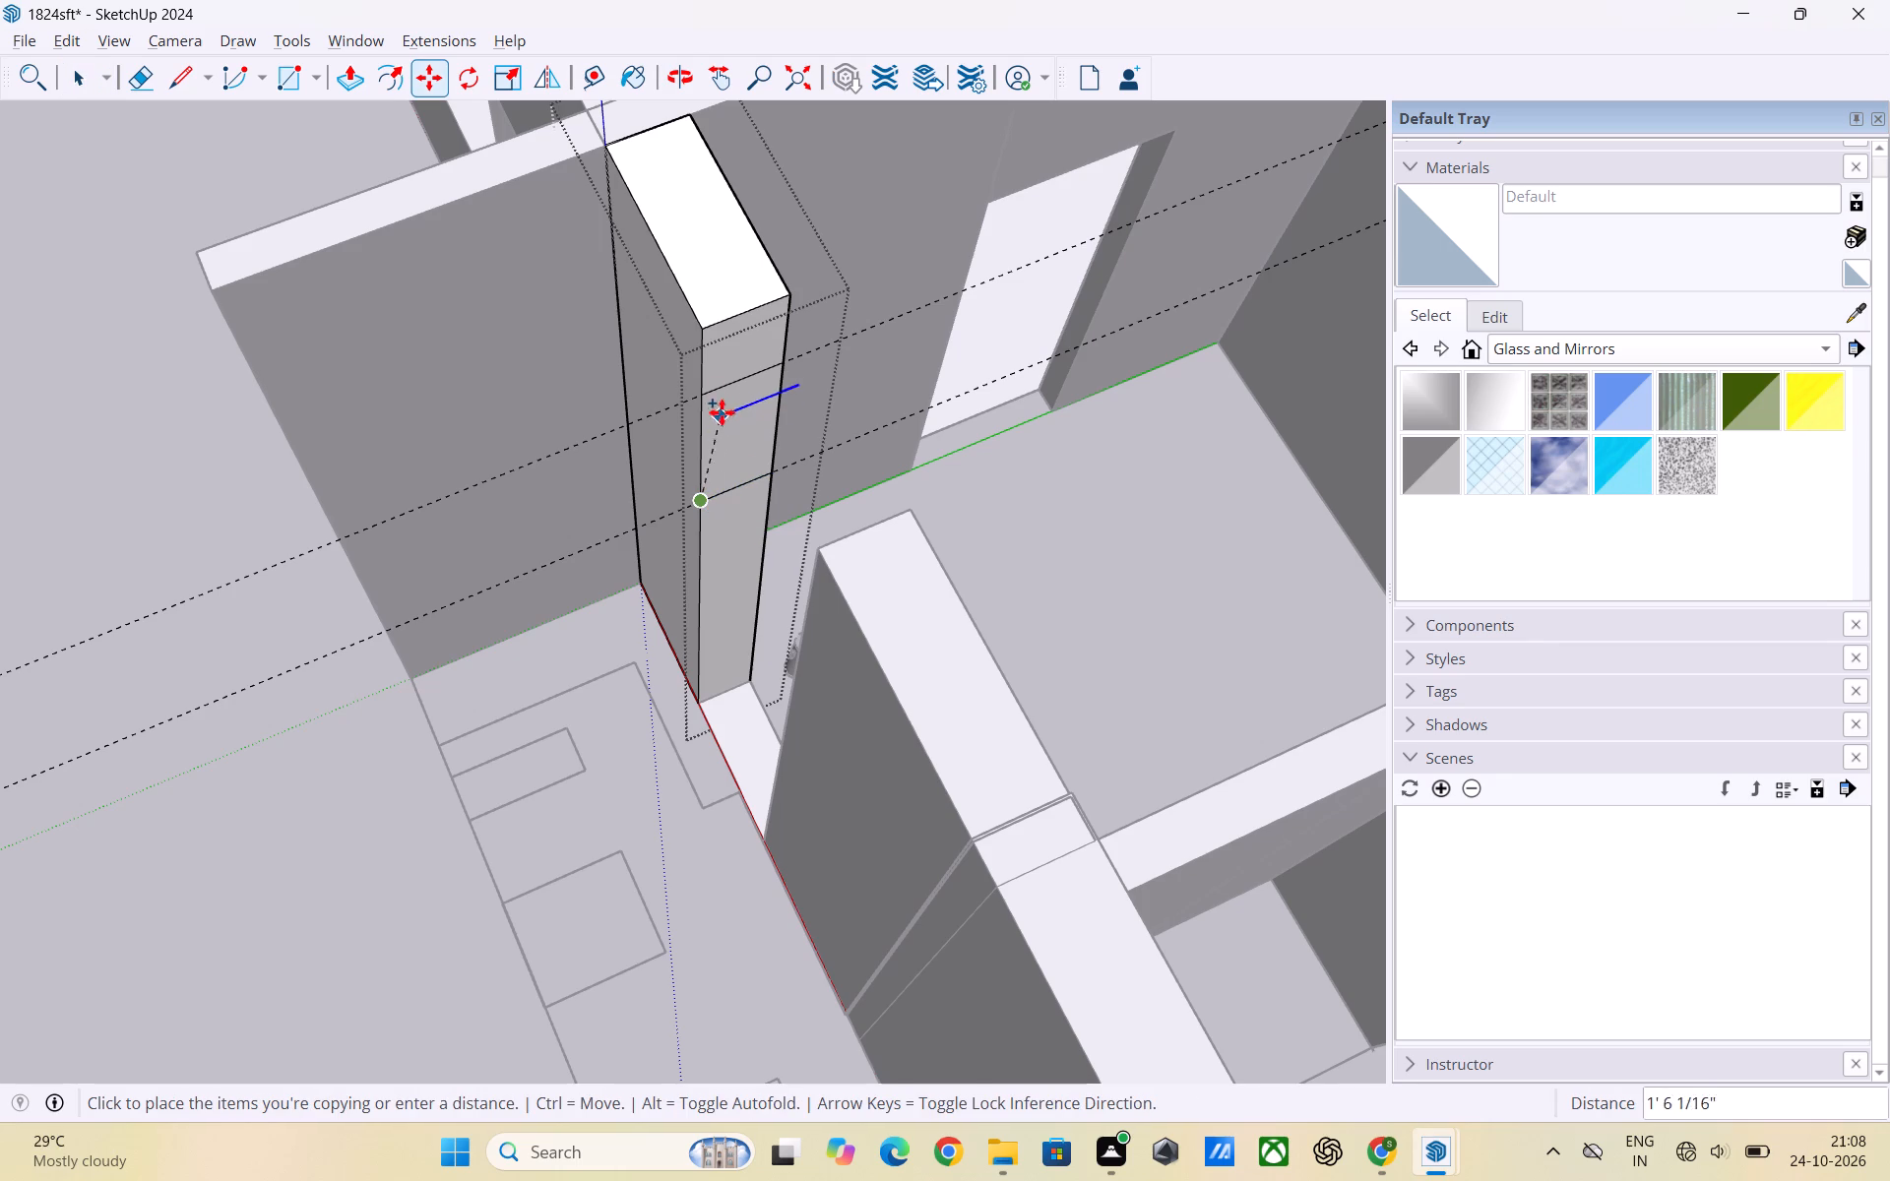
pyautogui.click(713, 395)
pyautogui.press('space')
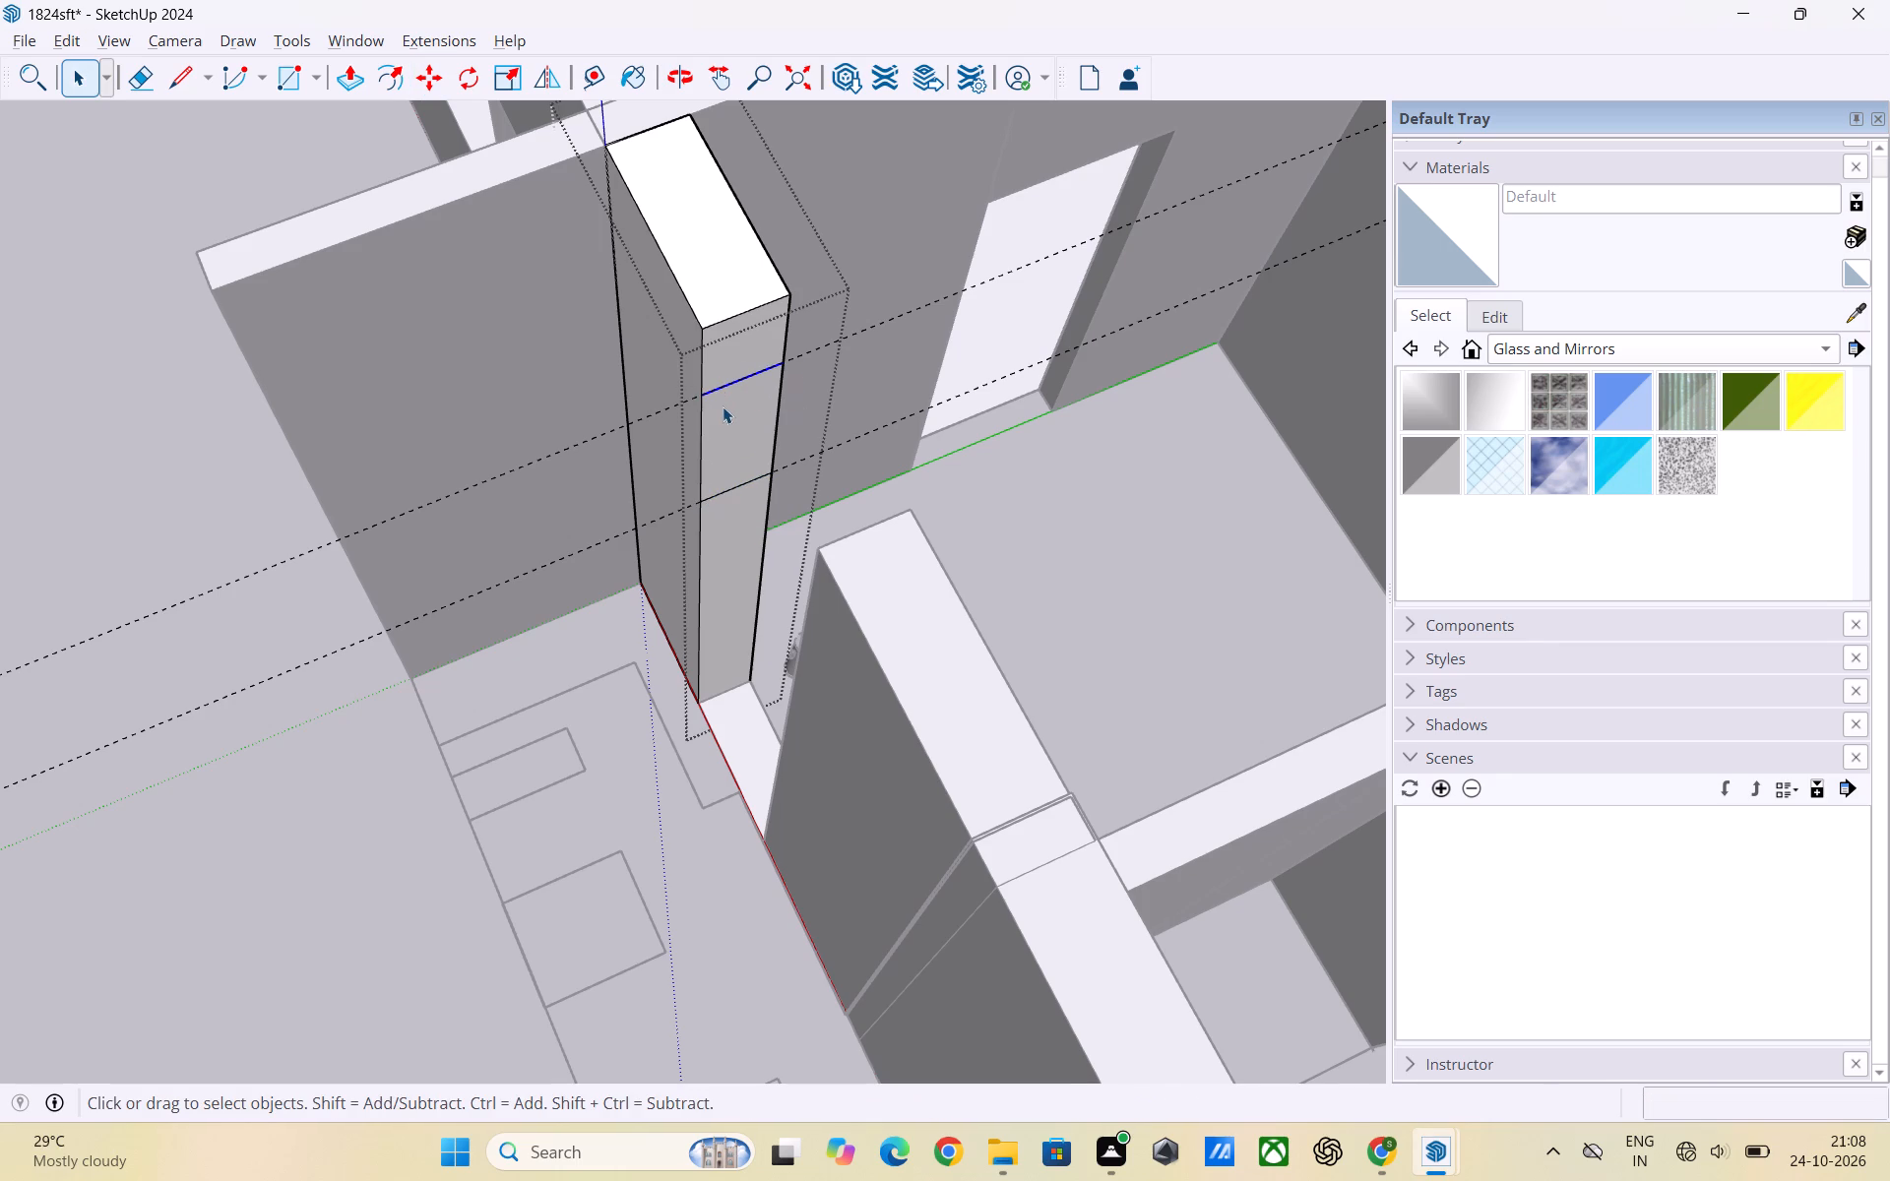
# Push/Pull the end face's top strip about 1' 11 9/16" across to the neighbouring wall section, and leave the group.
pyautogui.scroll(-3, 808, 590)
pyautogui.scroll(2, 766, 456)
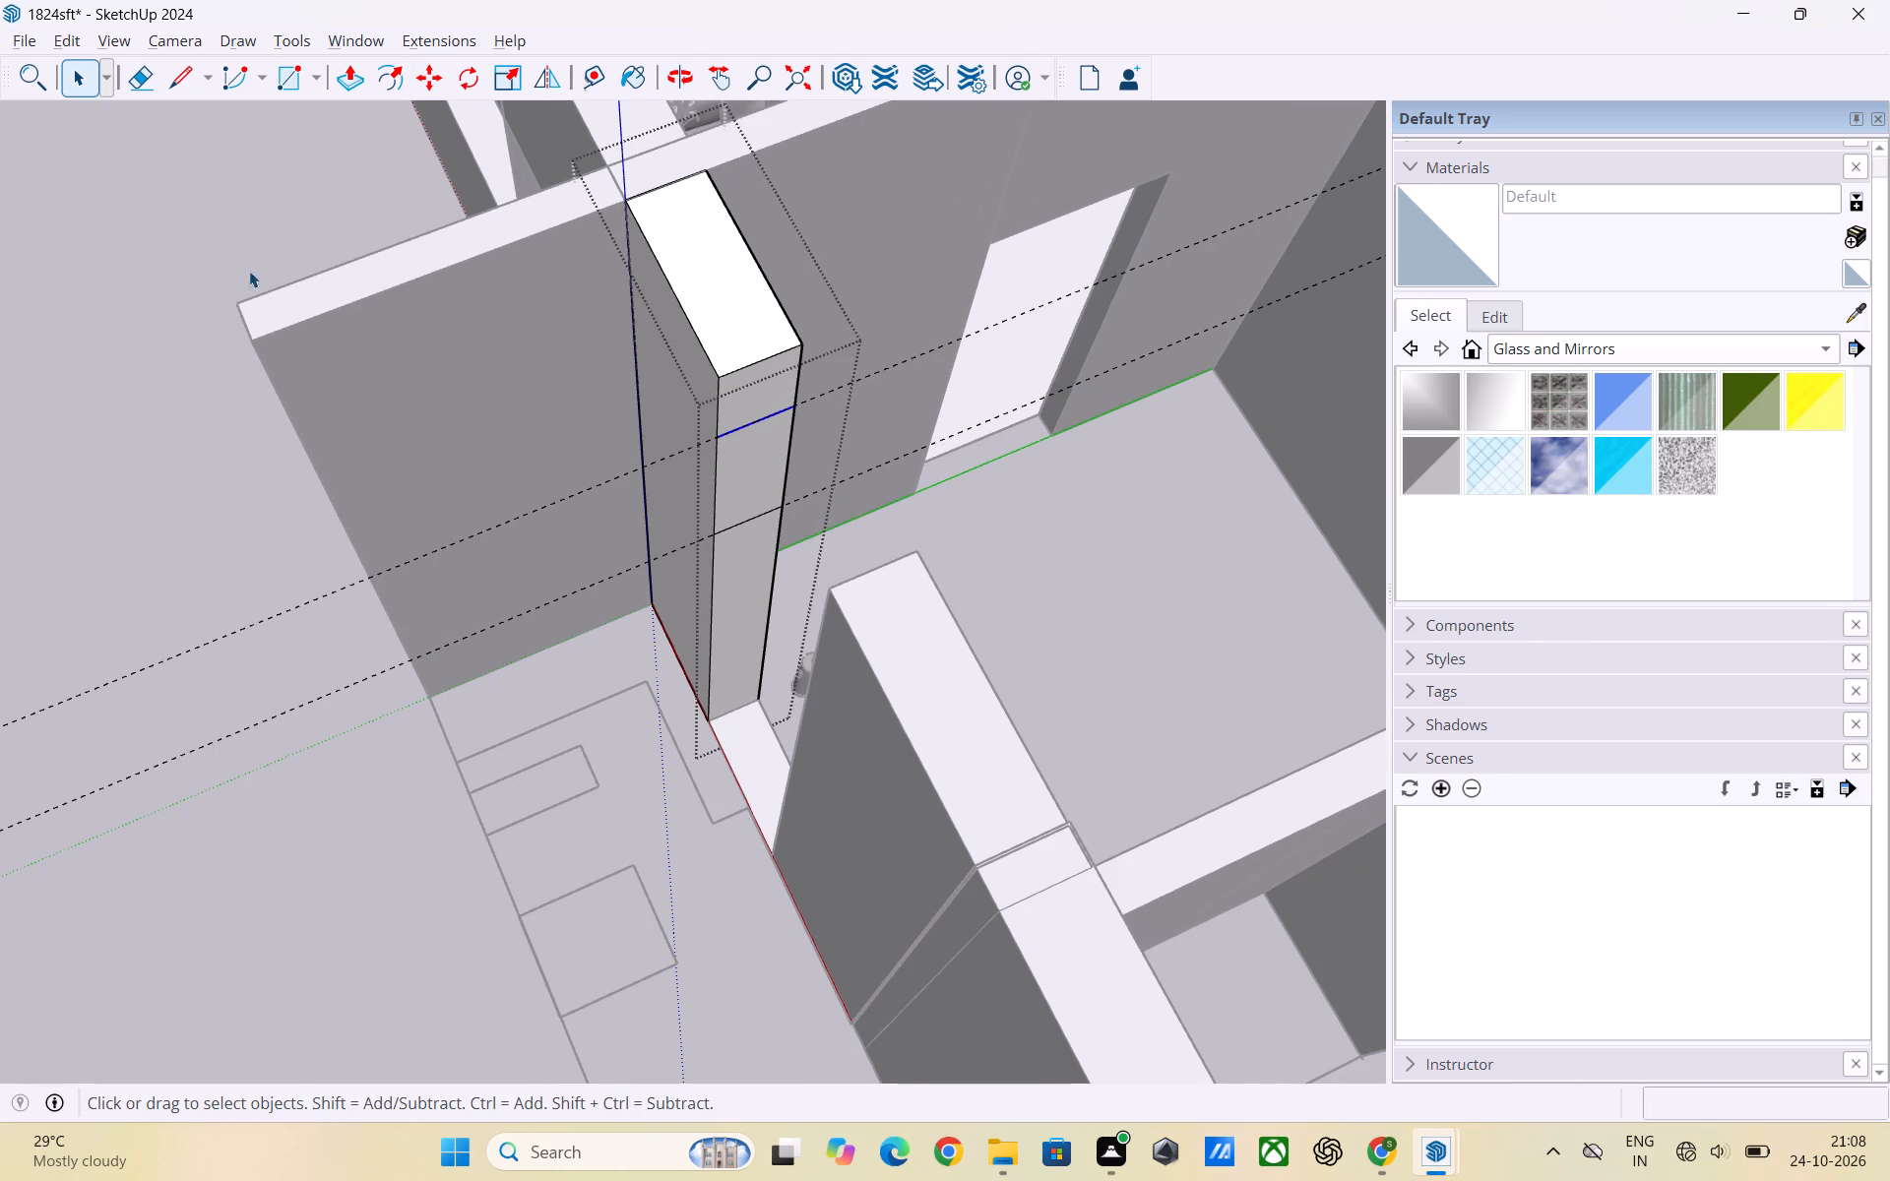
pyautogui.scroll(3, 880, 418)
pyautogui.click(678, 395)
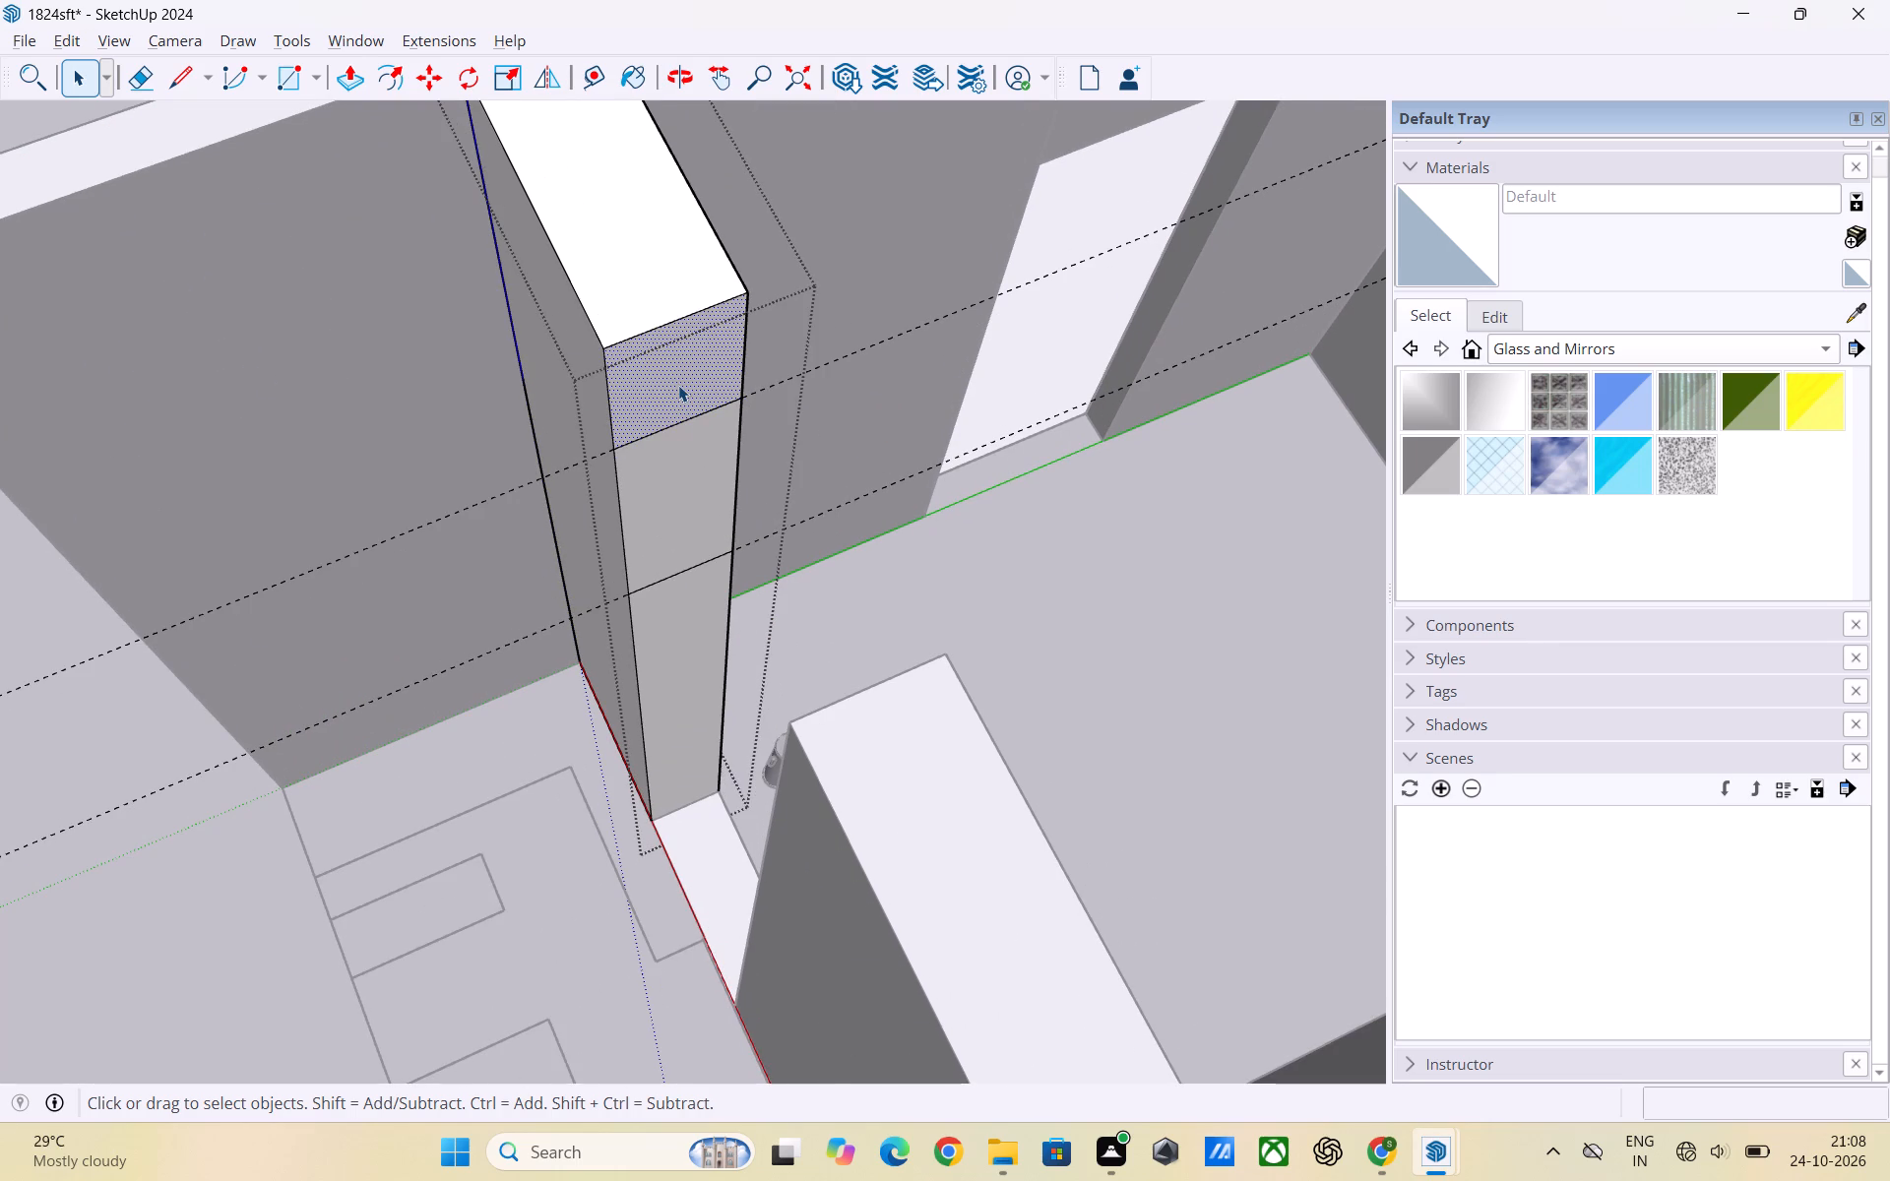
pyautogui.press('p')
pyautogui.click(678, 385)
pyautogui.click(897, 683)
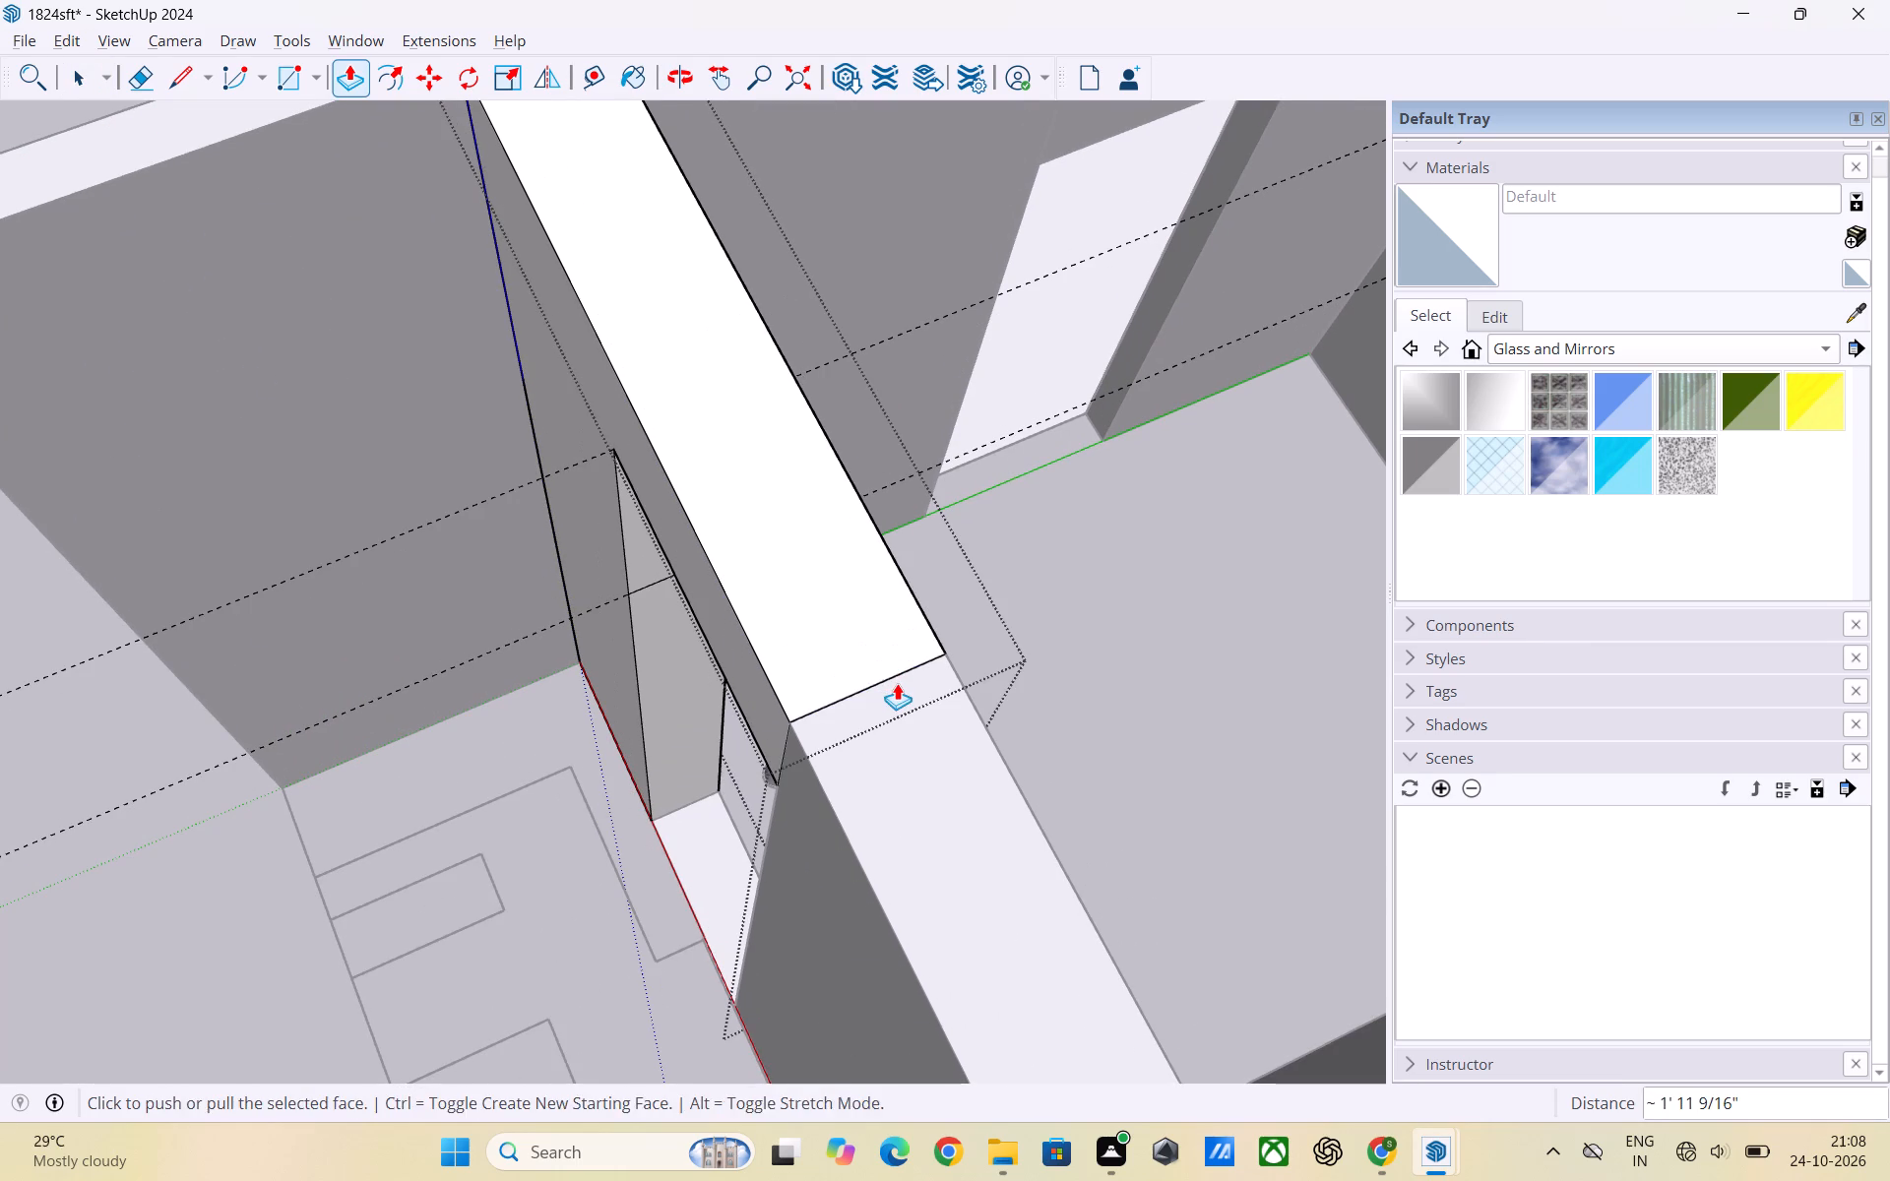
pyautogui.press('space')
pyautogui.click(431, 387)
# Reopen the bedroom-side section's group, Push/Pull the end face's lower strip about 1' 11 1/2" to the neighbouring section, and leave the group.
pyautogui.scroll(3, 575, 572)
pyautogui.moveTo(592, 585); pyautogui.dragTo(690, 433, button='middle')
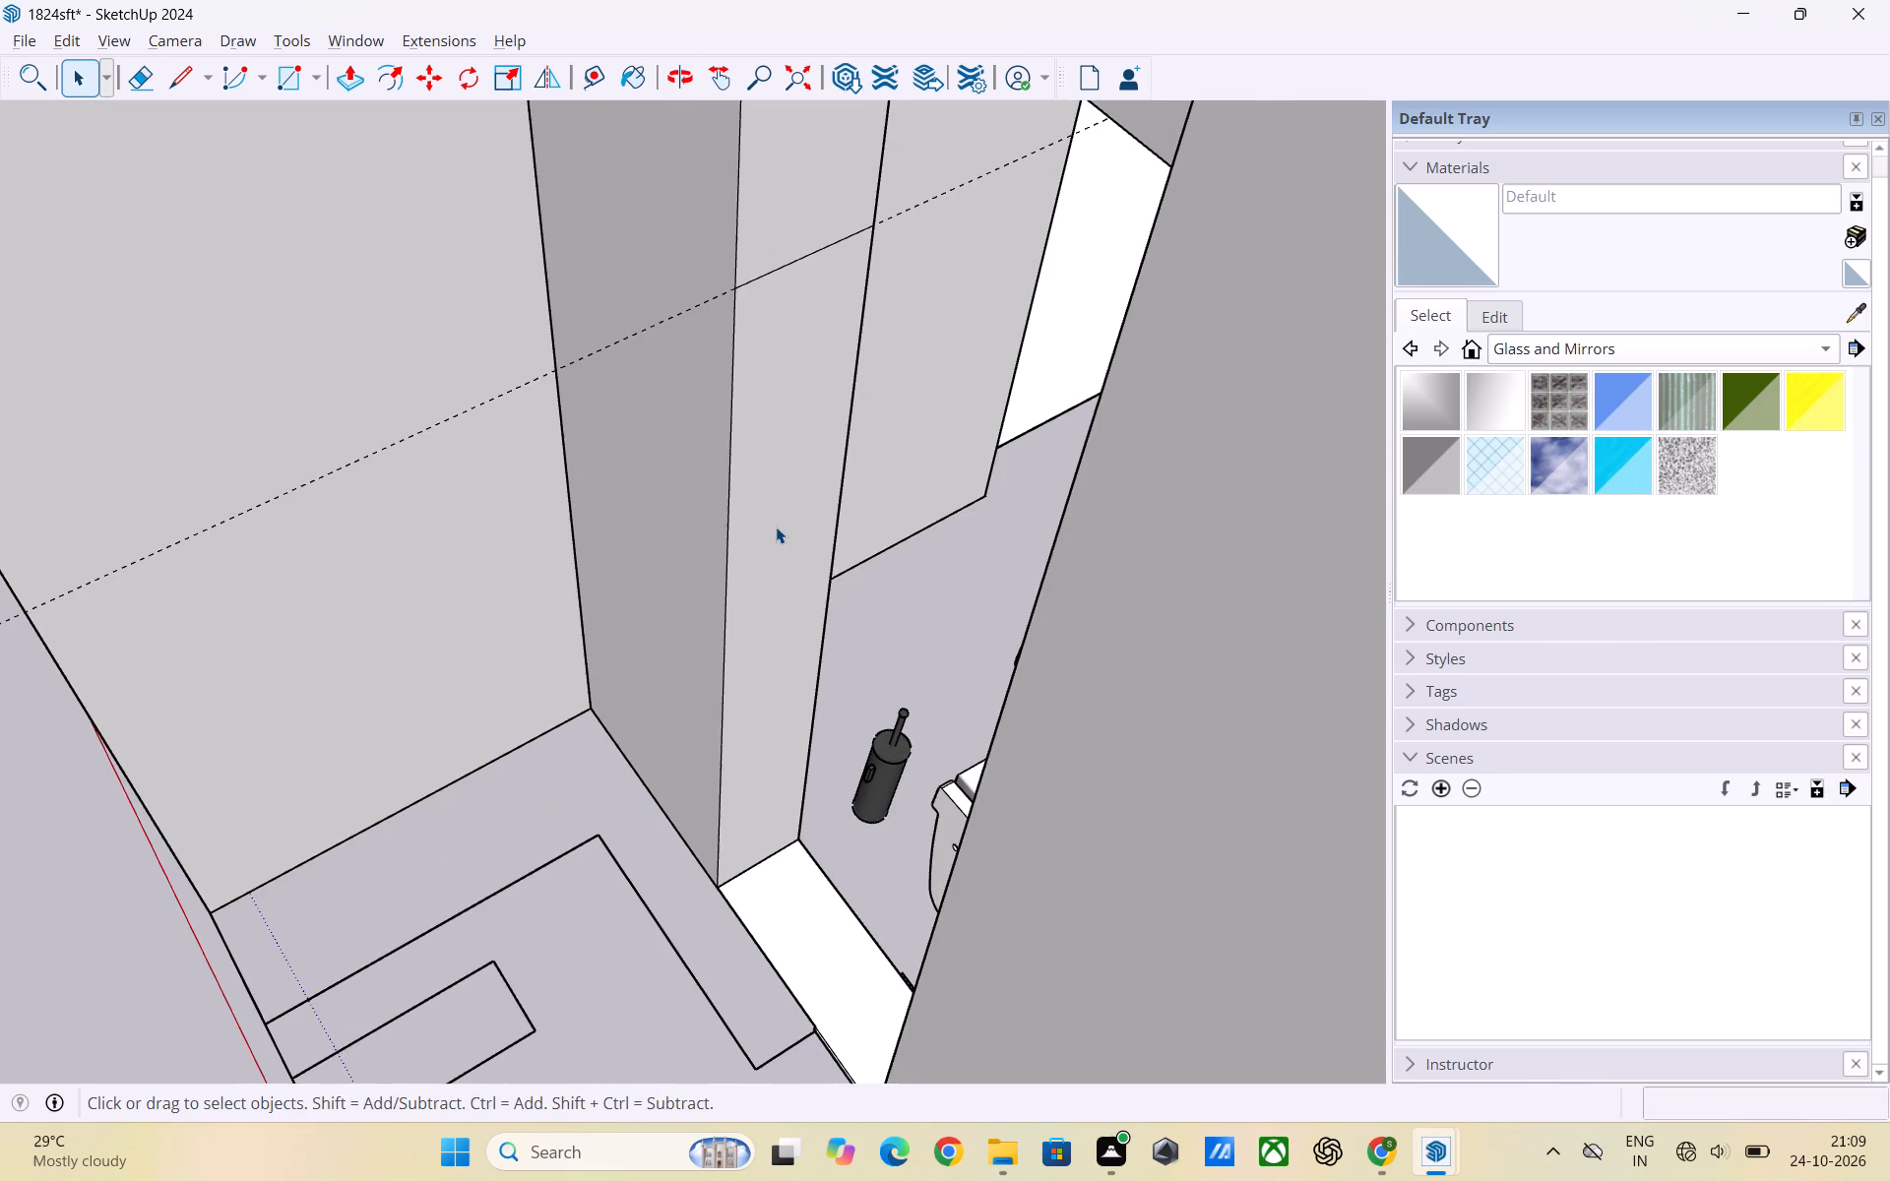
pyautogui.scroll(-3, 776, 522)
pyautogui.click(774, 525)
pyautogui.tripleClick(788, 523)
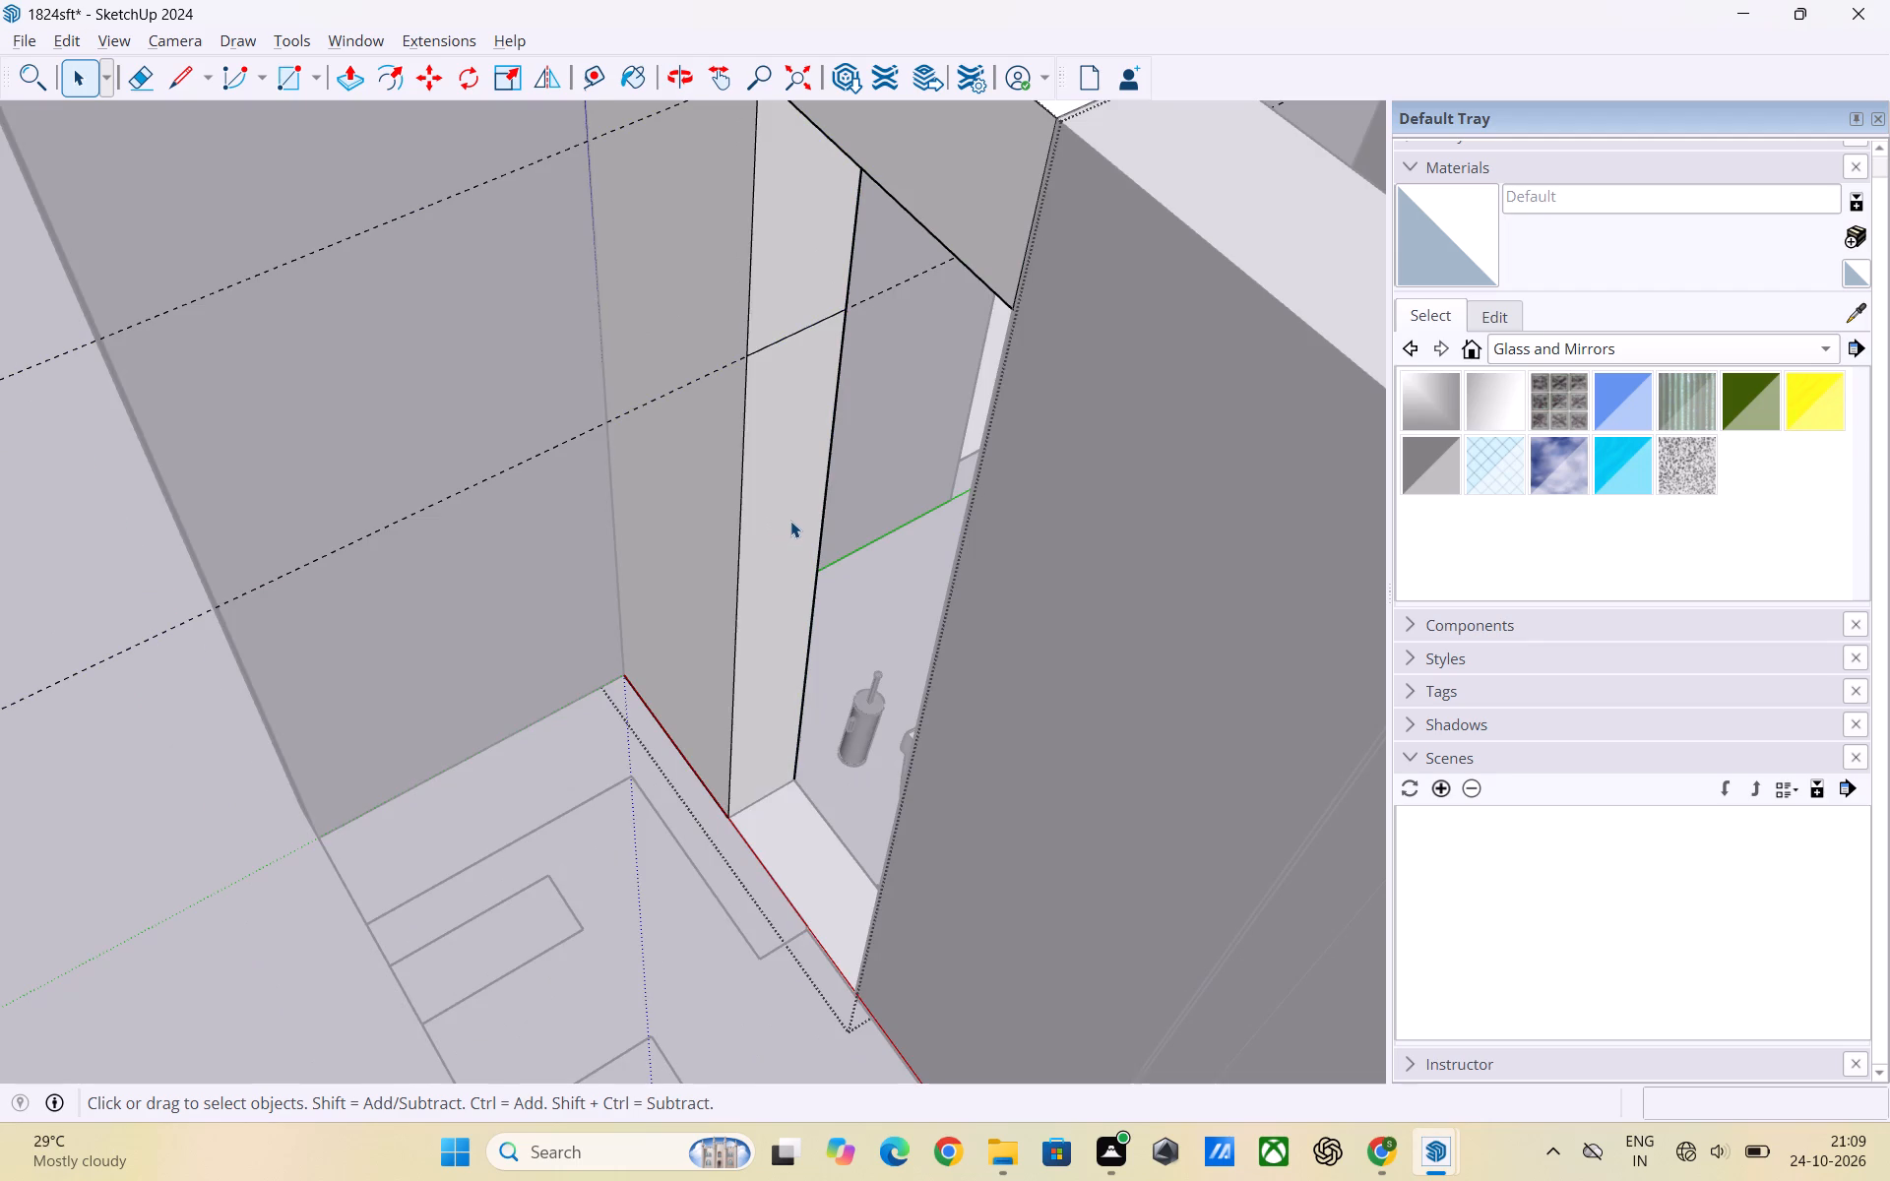
pyautogui.click(790, 517)
pyautogui.press('p')
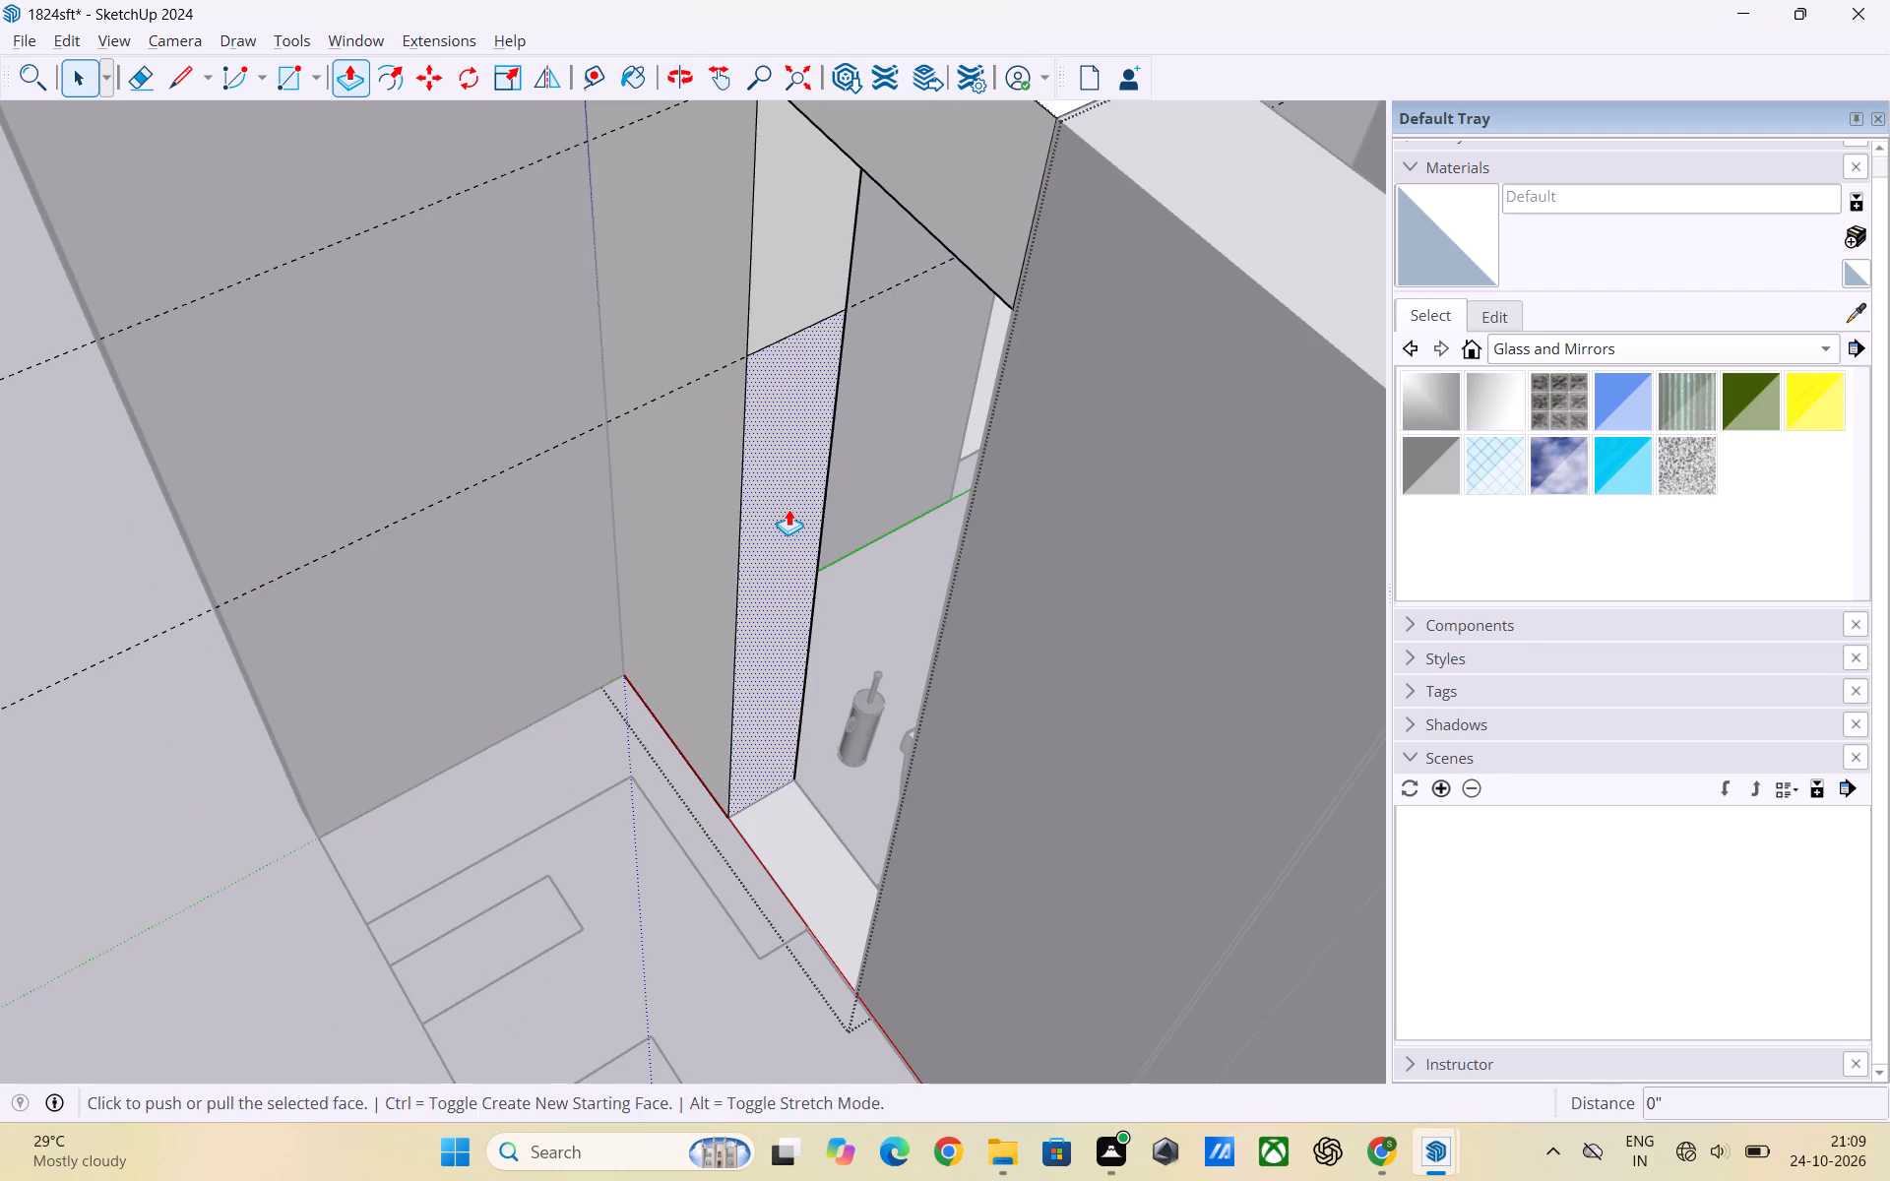
pyautogui.click(788, 509)
pyautogui.scroll(-5, 860, 566)
pyautogui.moveTo(848, 585); pyautogui.dragTo(1004, 584, button='middle')
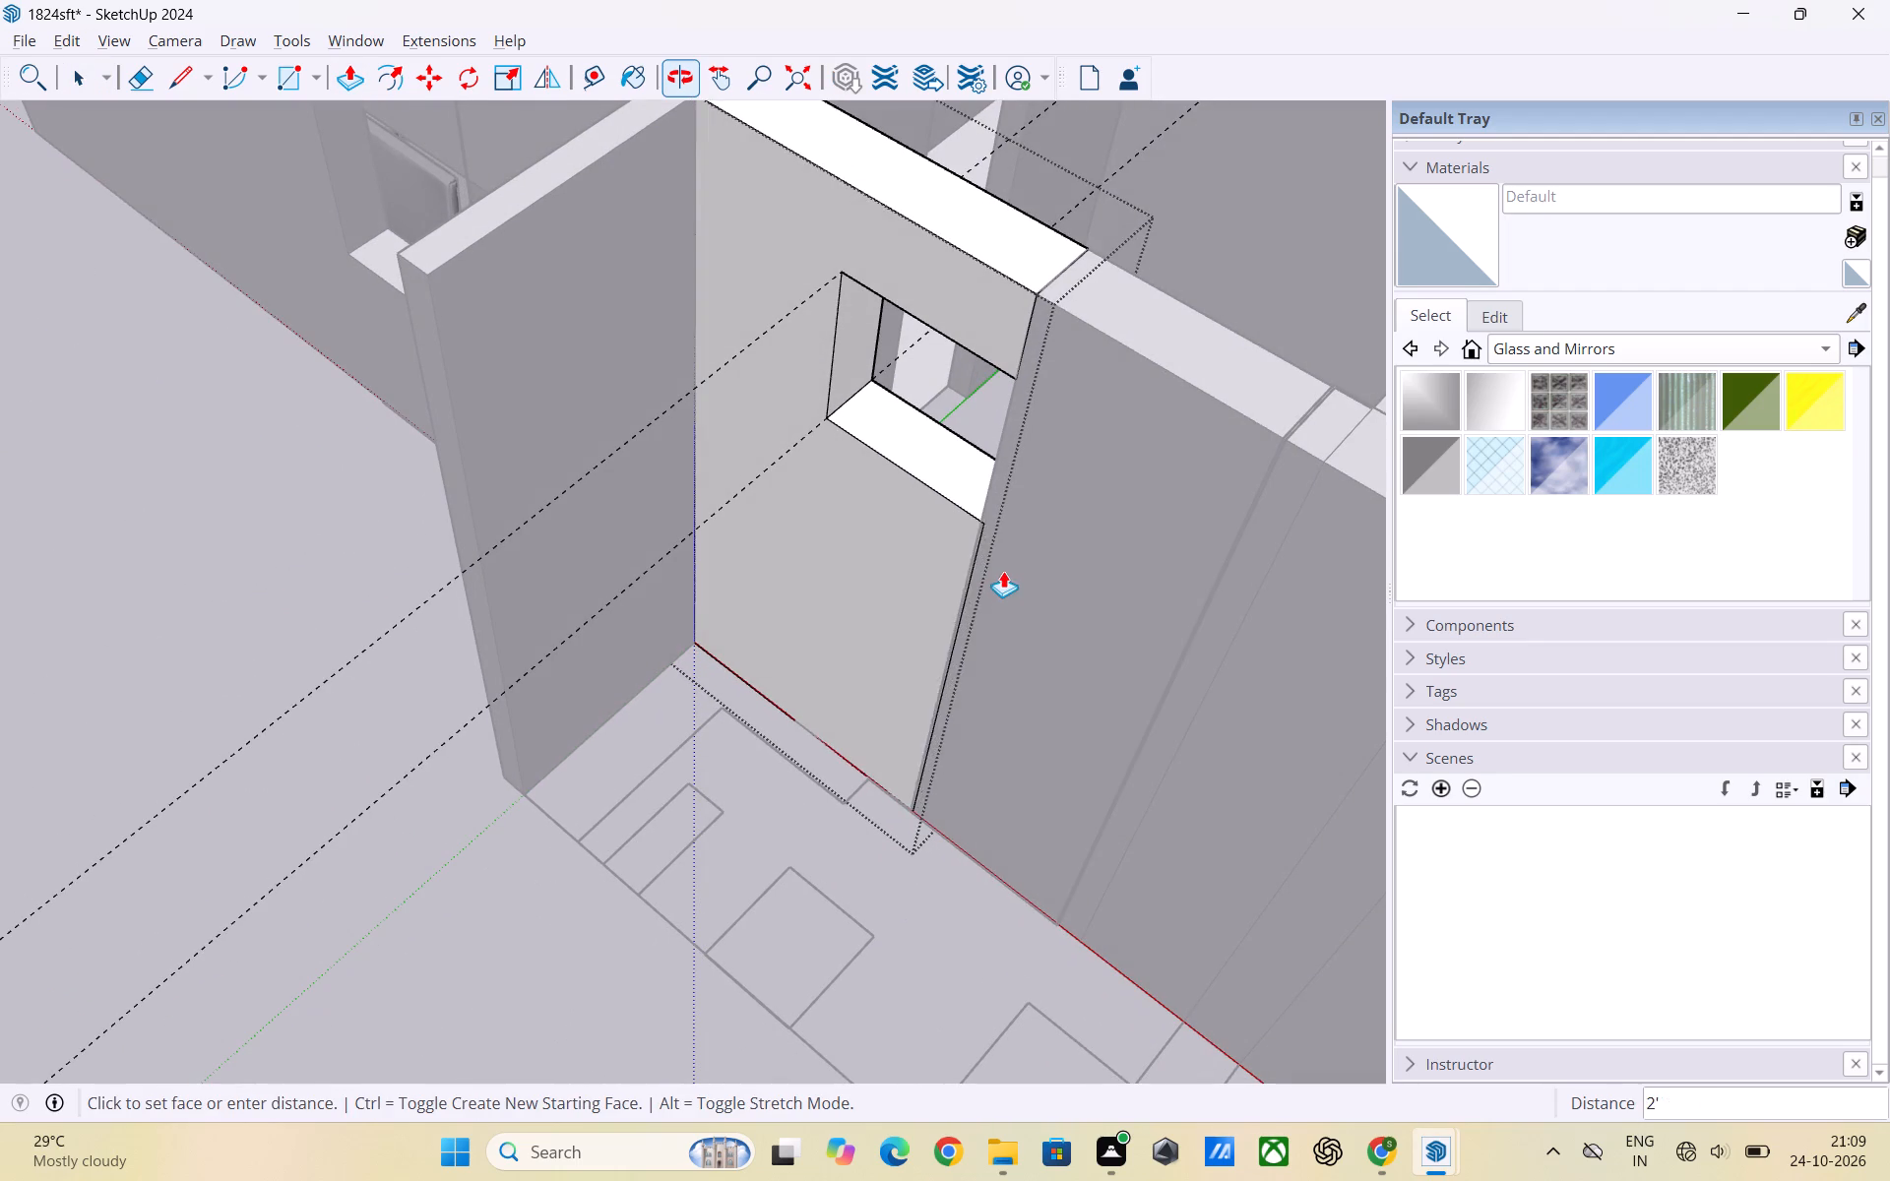
pyautogui.scroll(2, 985, 565)
pyautogui.moveTo(987, 568); pyautogui.dragTo(1039, 582, button='middle')
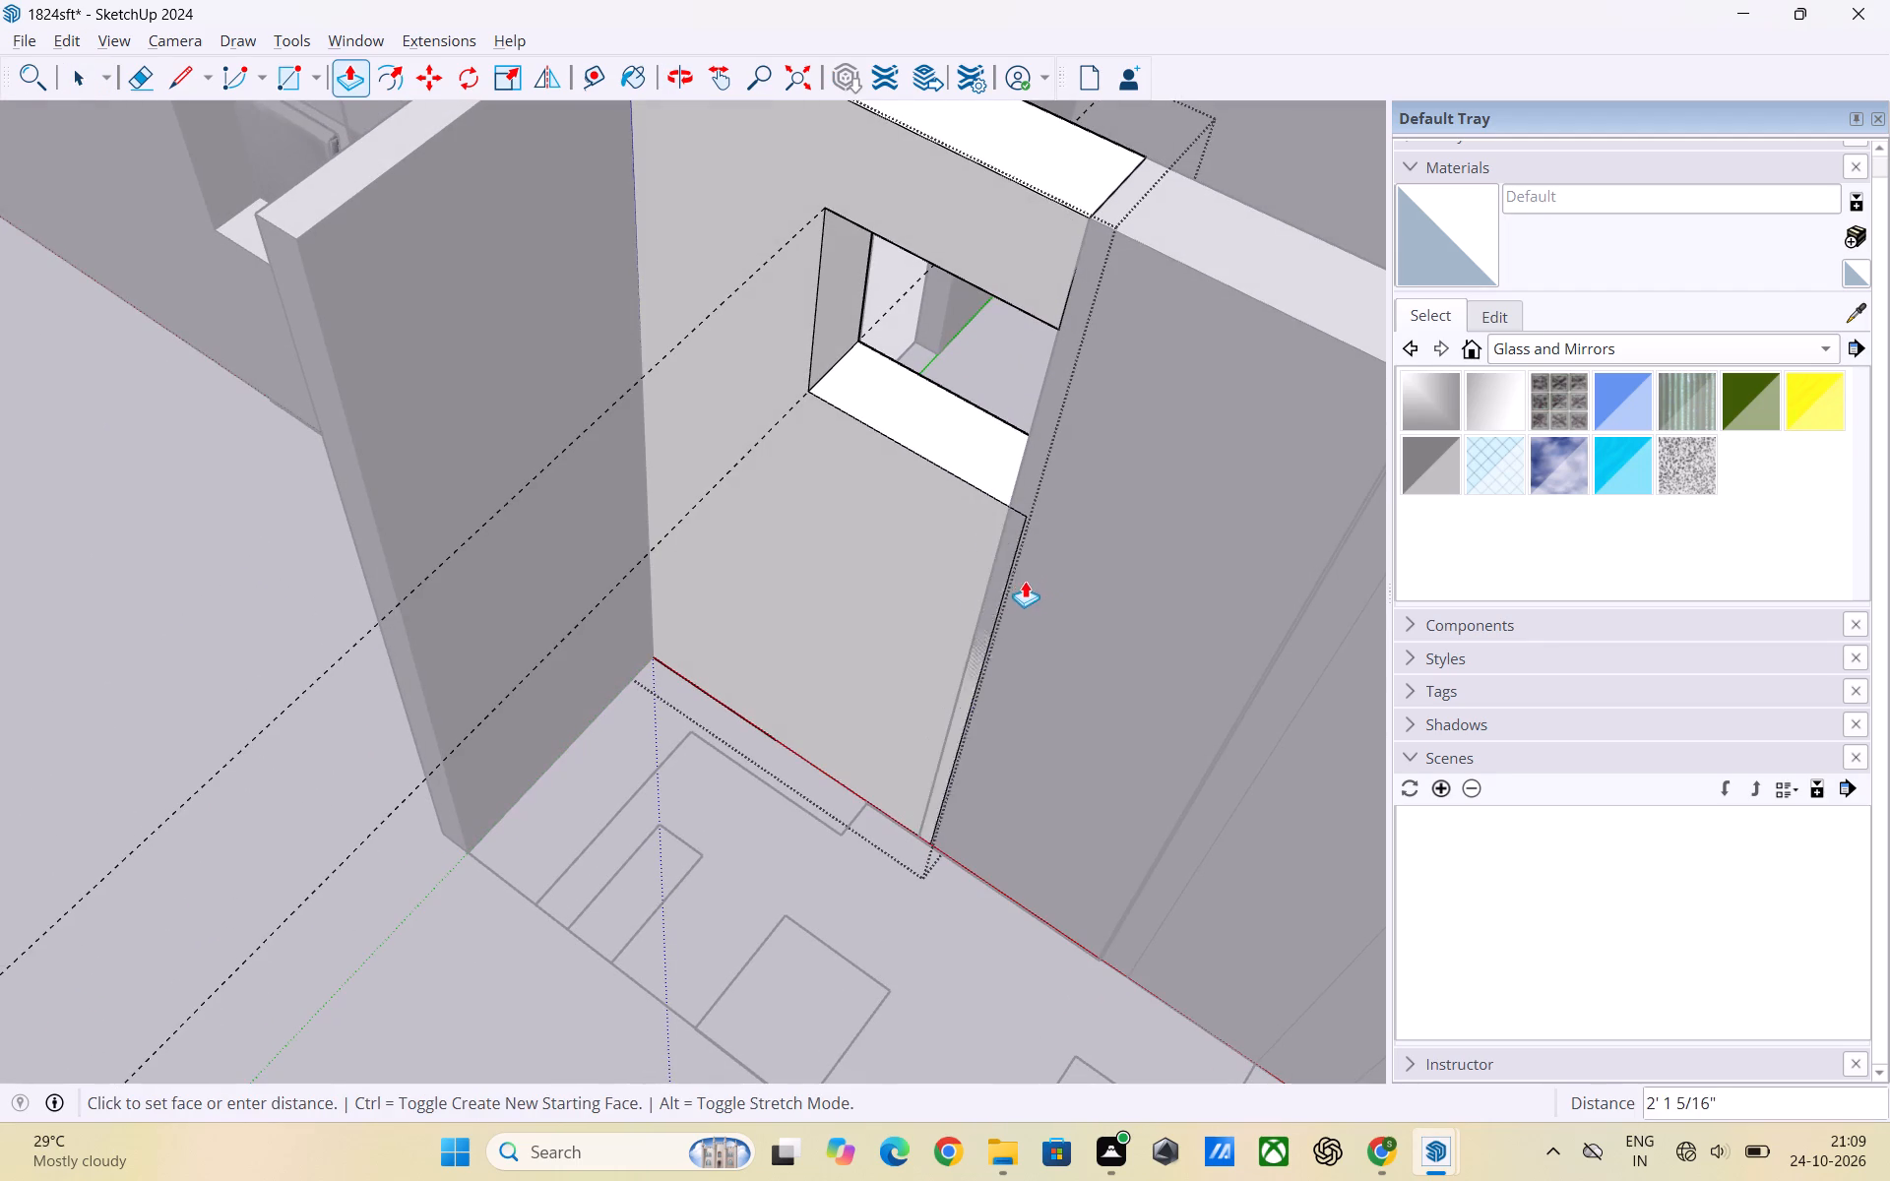
pyautogui.click(1013, 580)
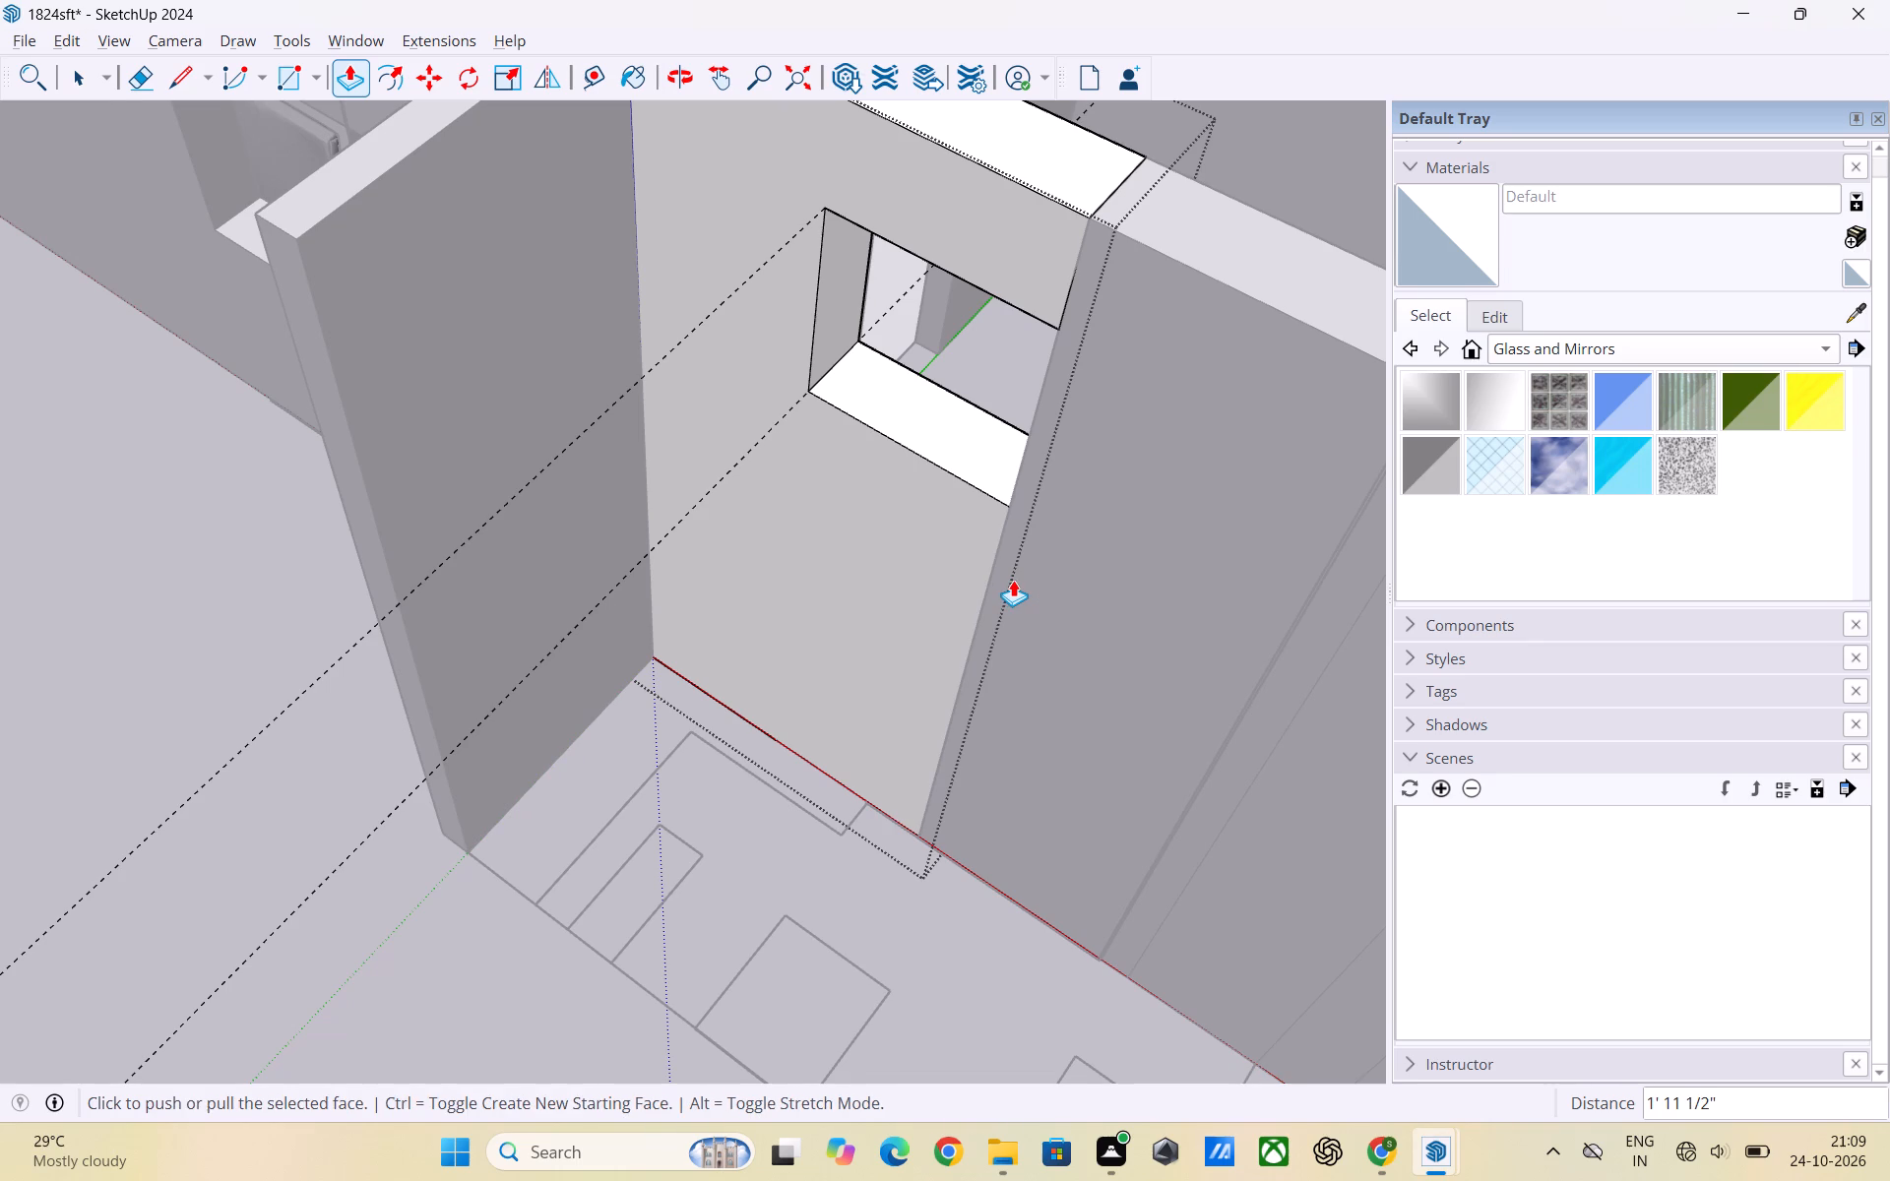
pyautogui.press('space')
pyautogui.click(269, 539)
# Examine the opening in the toilet's outer wall from outside the building.
pyautogui.scroll(2, 560, 693)
pyautogui.scroll(-3, 562, 686)
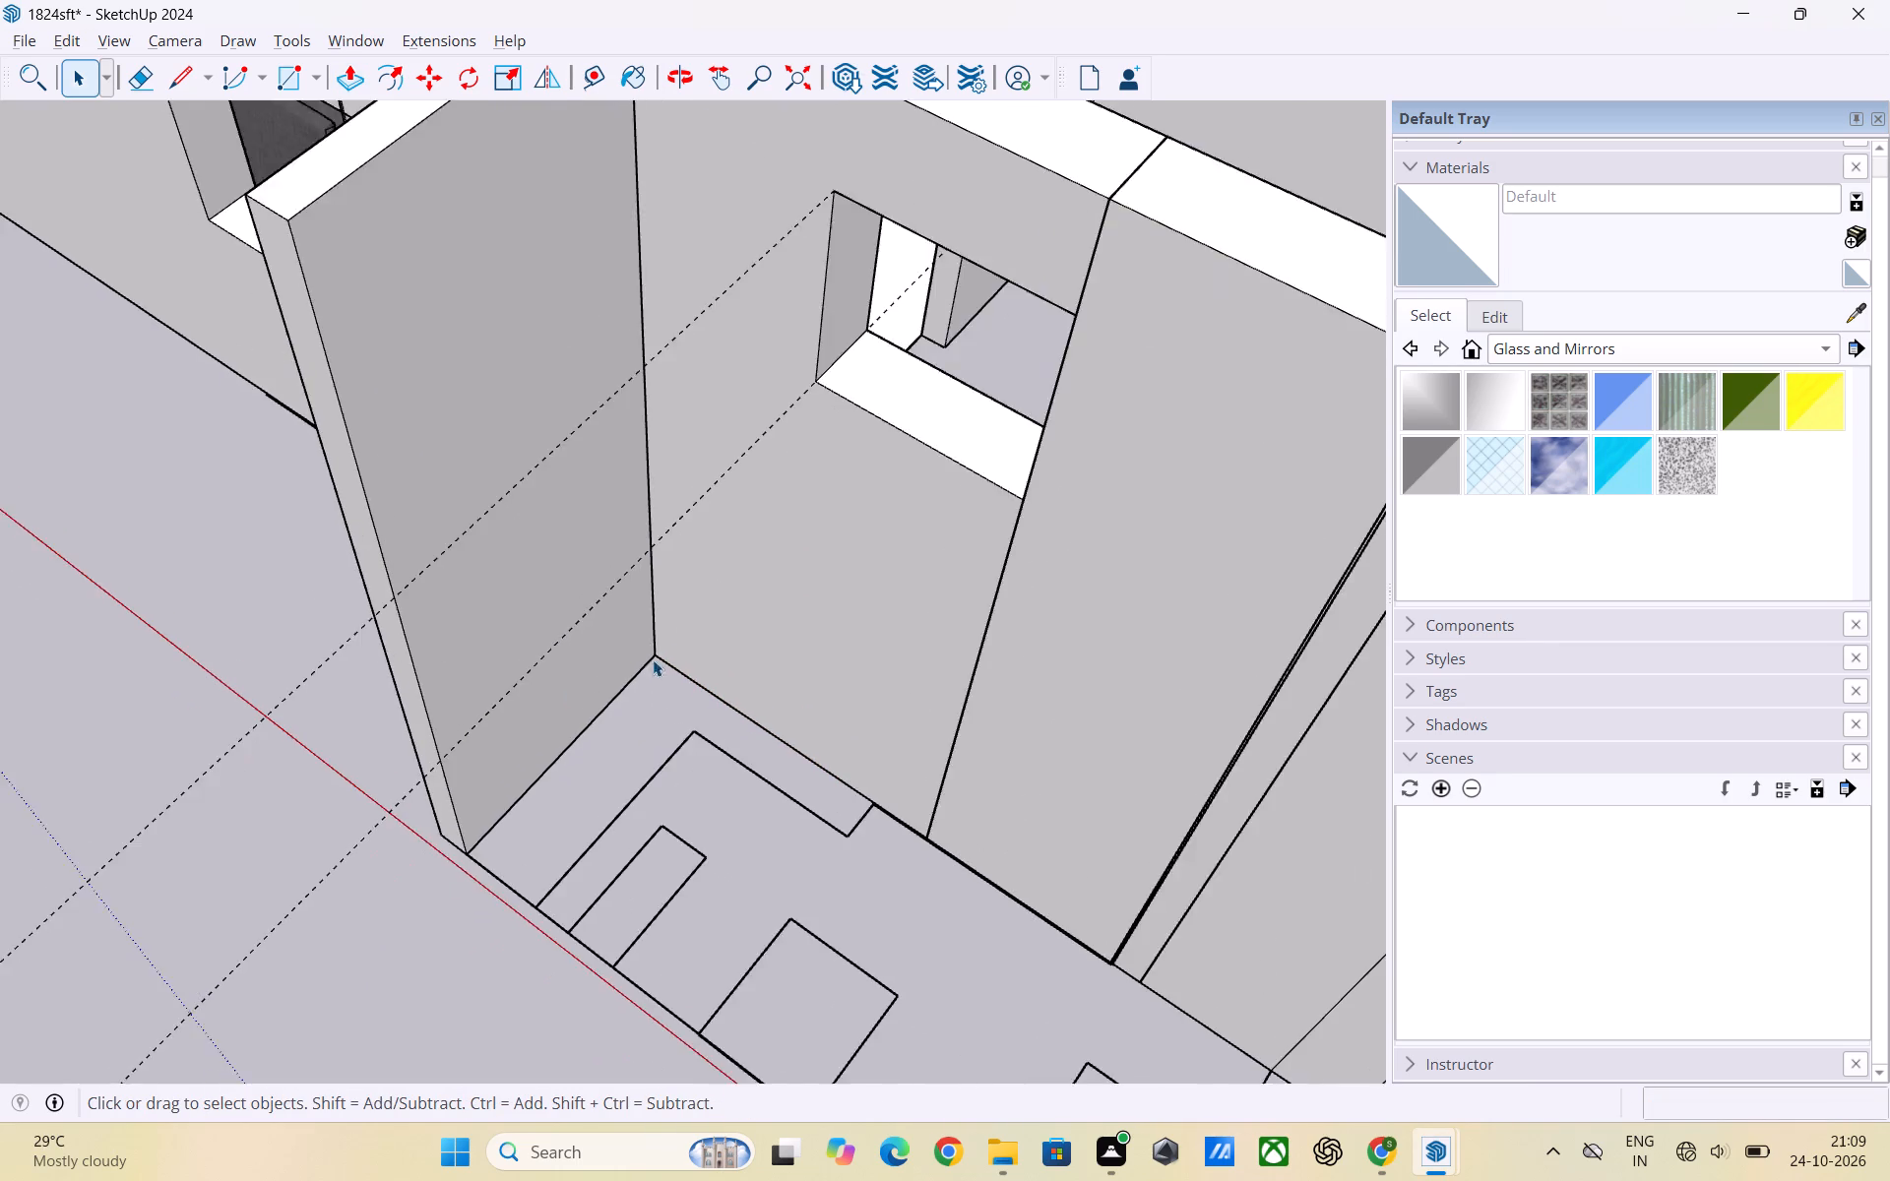
pyautogui.scroll(-4, 653, 659)
pyautogui.moveTo(712, 660); pyautogui.dragTo(911, 471, button='middle')
pyautogui.scroll(3, 913, 411)
pyautogui.moveTo(827, 455); pyautogui.dragTo(952, 455, button='middle')
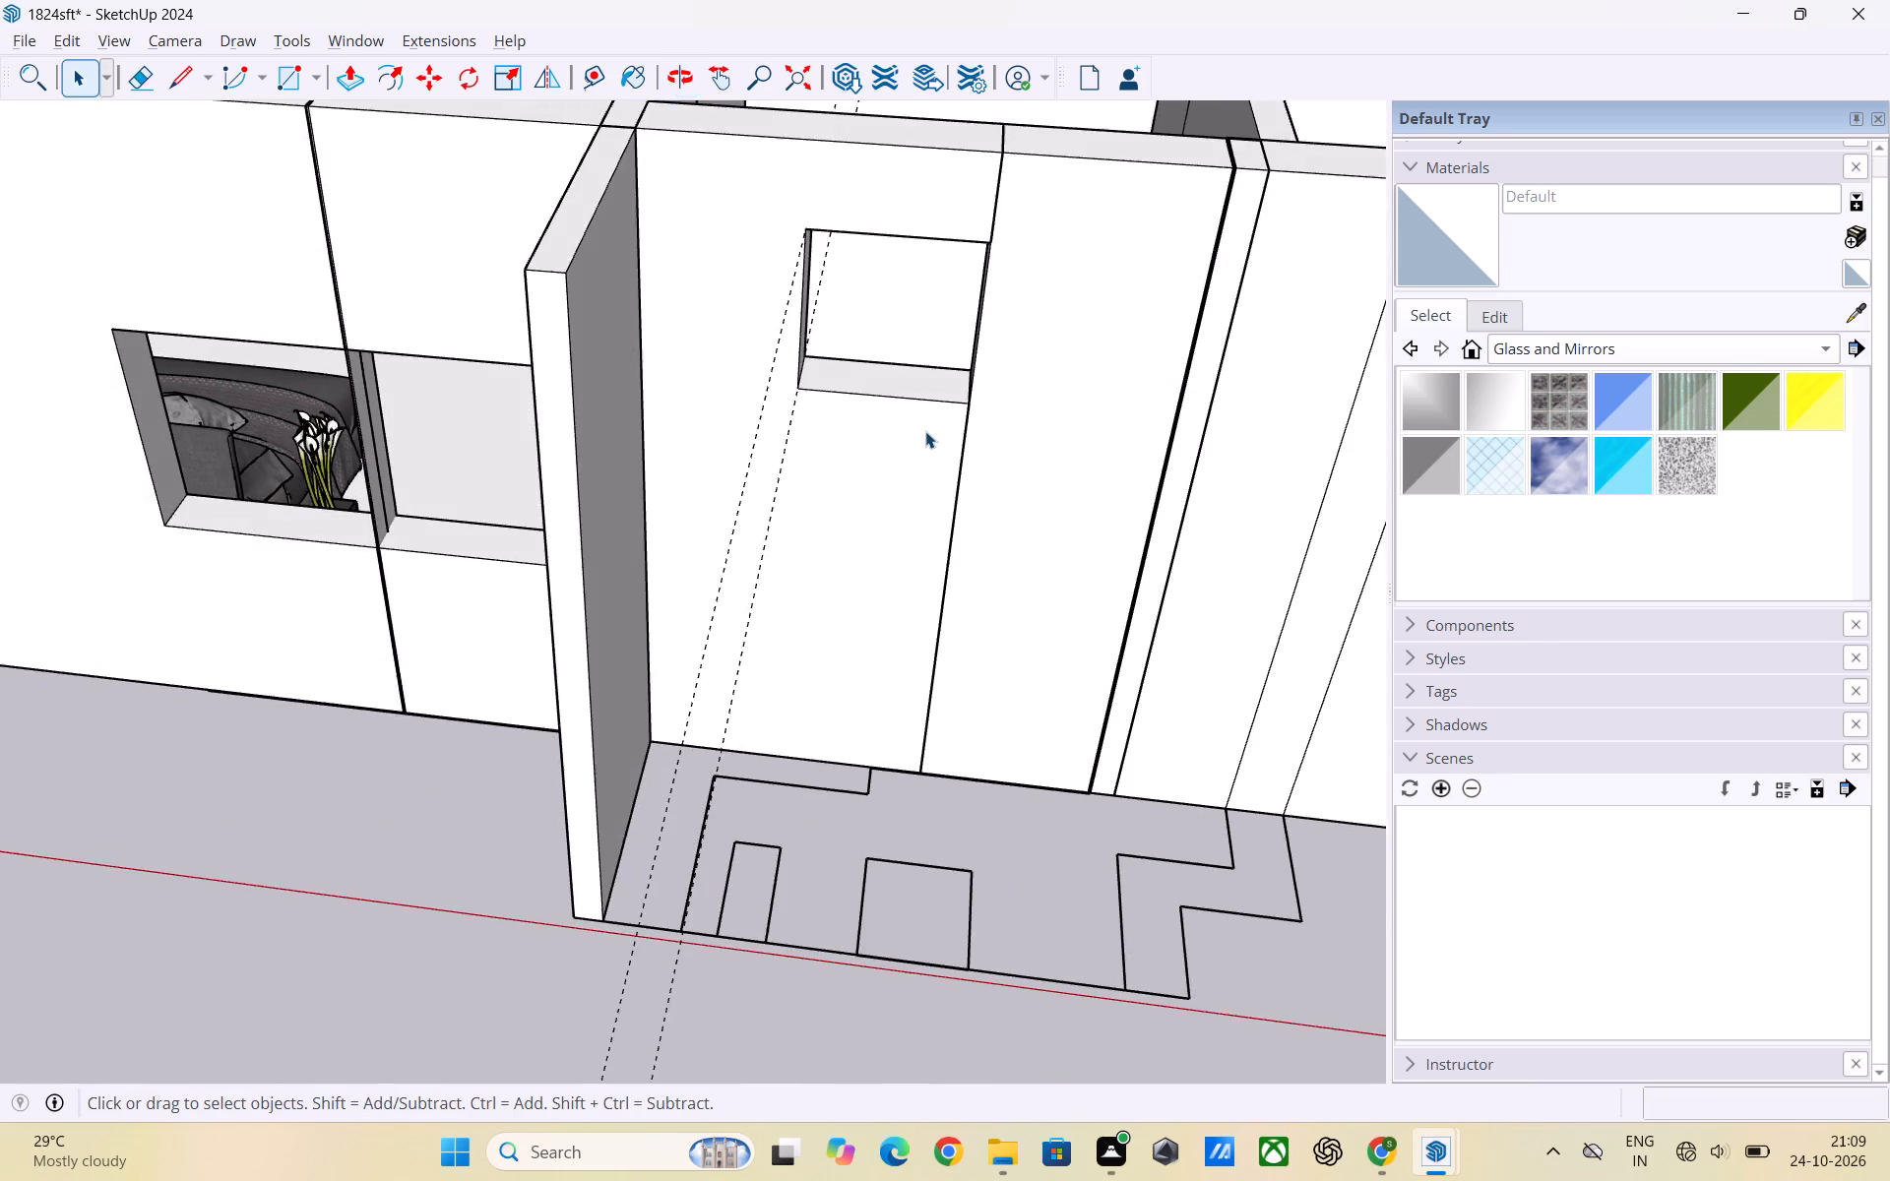
pyautogui.scroll(-5, 925, 431)
pyautogui.moveTo(992, 450); pyautogui.dragTo(820, 477, button='middle')
pyautogui.scroll(3, 760, 504)
pyautogui.moveTo(787, 493); pyautogui.dragTo(814, 563, button='middle')
pyautogui.scroll(-4, 962, 738)
pyautogui.scroll(2, 787, 515)
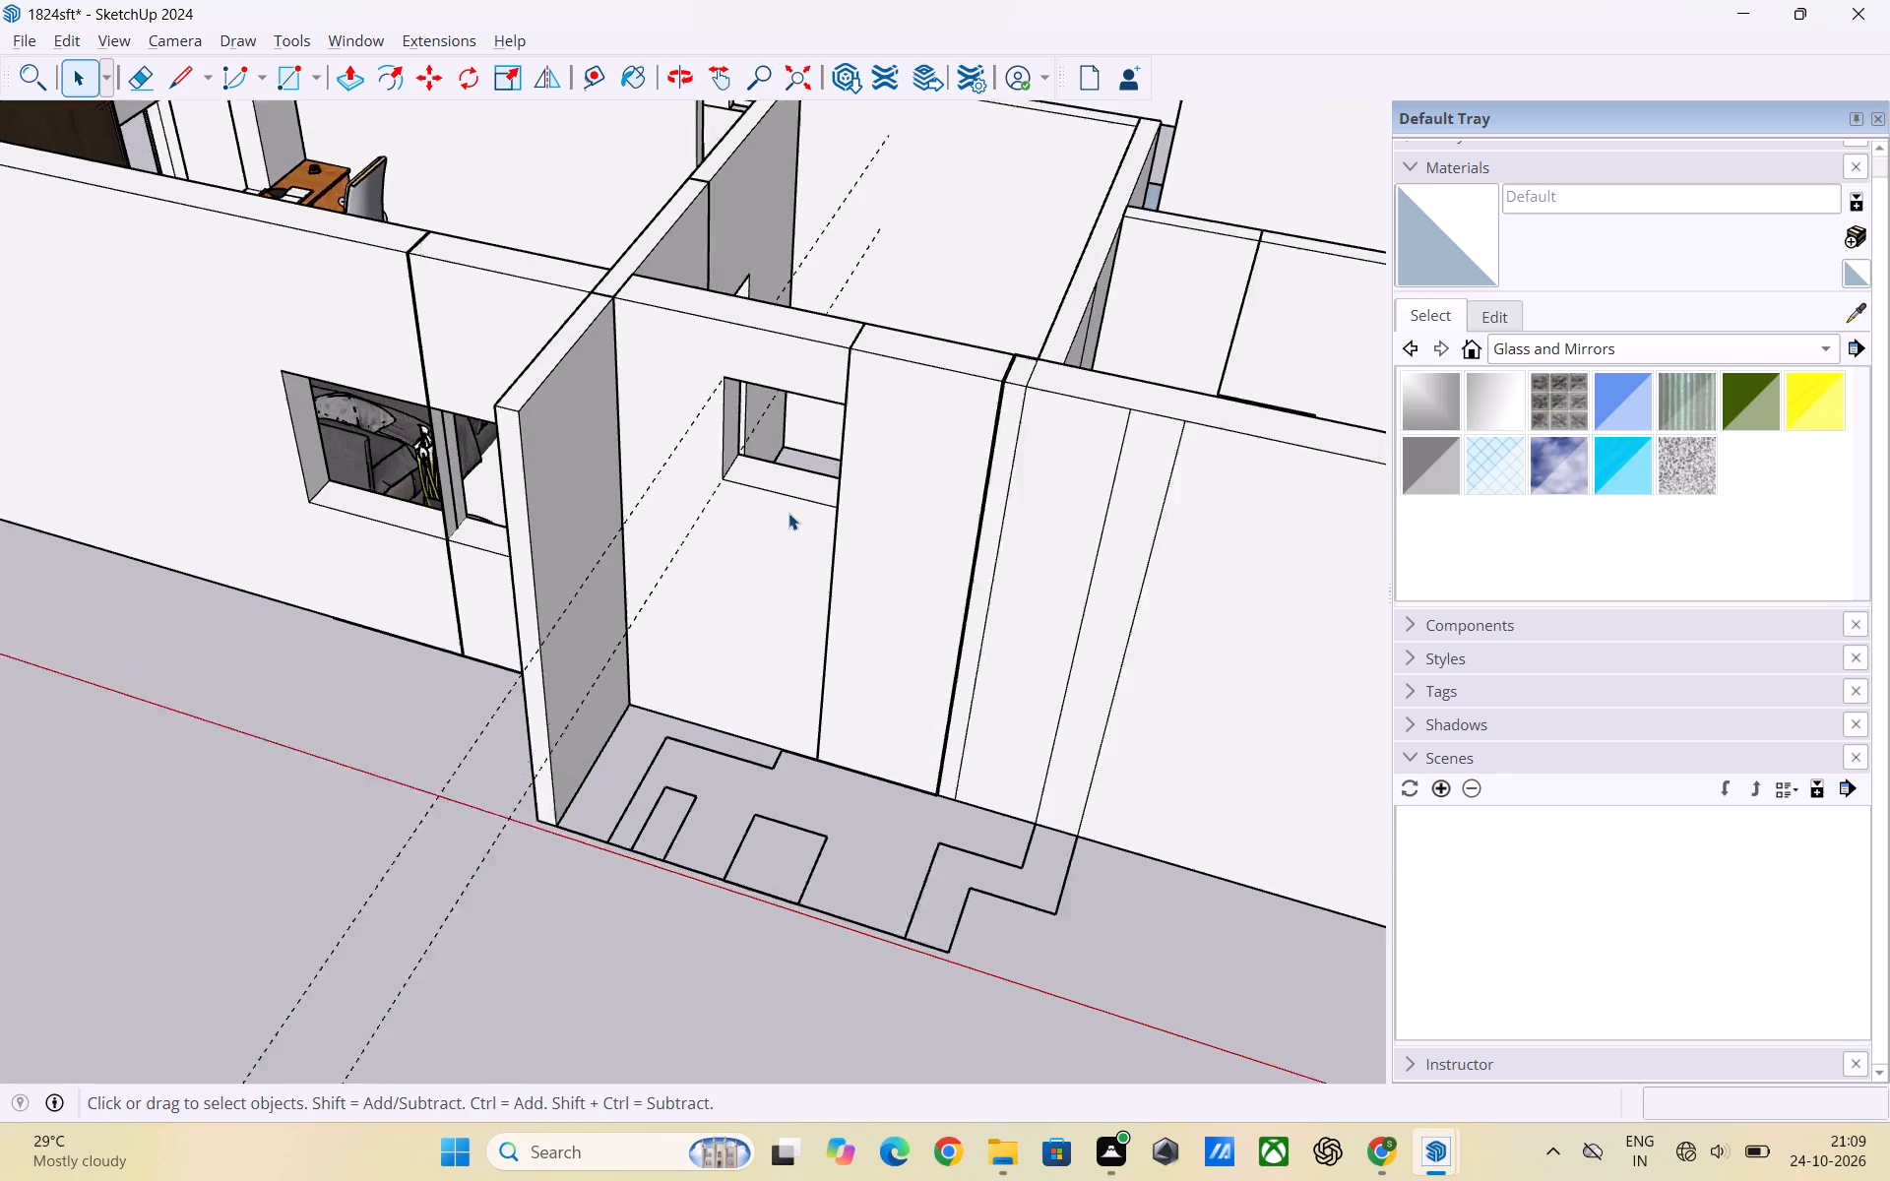
pyautogui.scroll(1, 788, 513)
pyautogui.scroll(-3, 790, 519)
pyautogui.moveTo(782, 539); pyautogui.dragTo(907, 514, button='middle')
pyautogui.scroll(2, 807, 440)
pyautogui.scroll(-2, 764, 444)
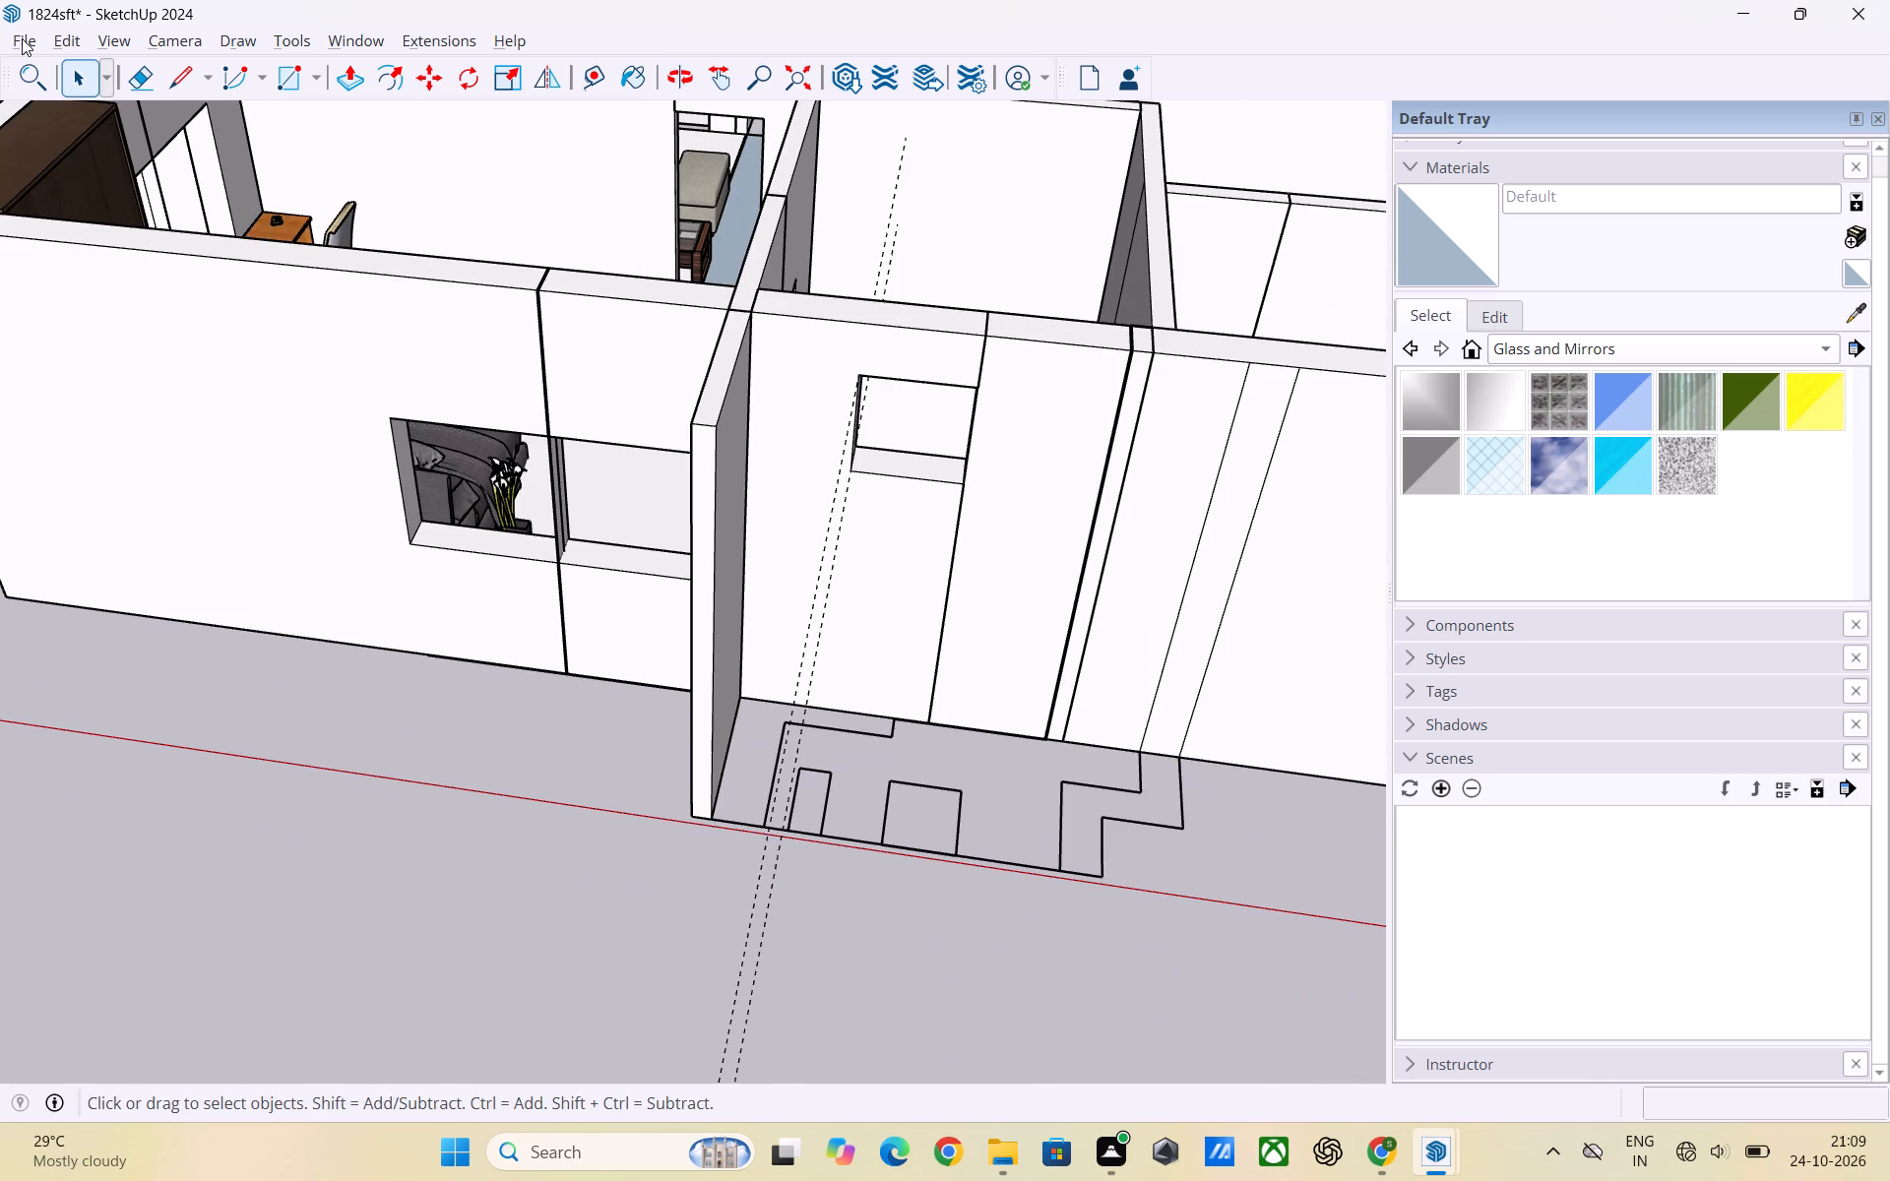
# Delete all guides in the model.
pyautogui.click(52, 40)
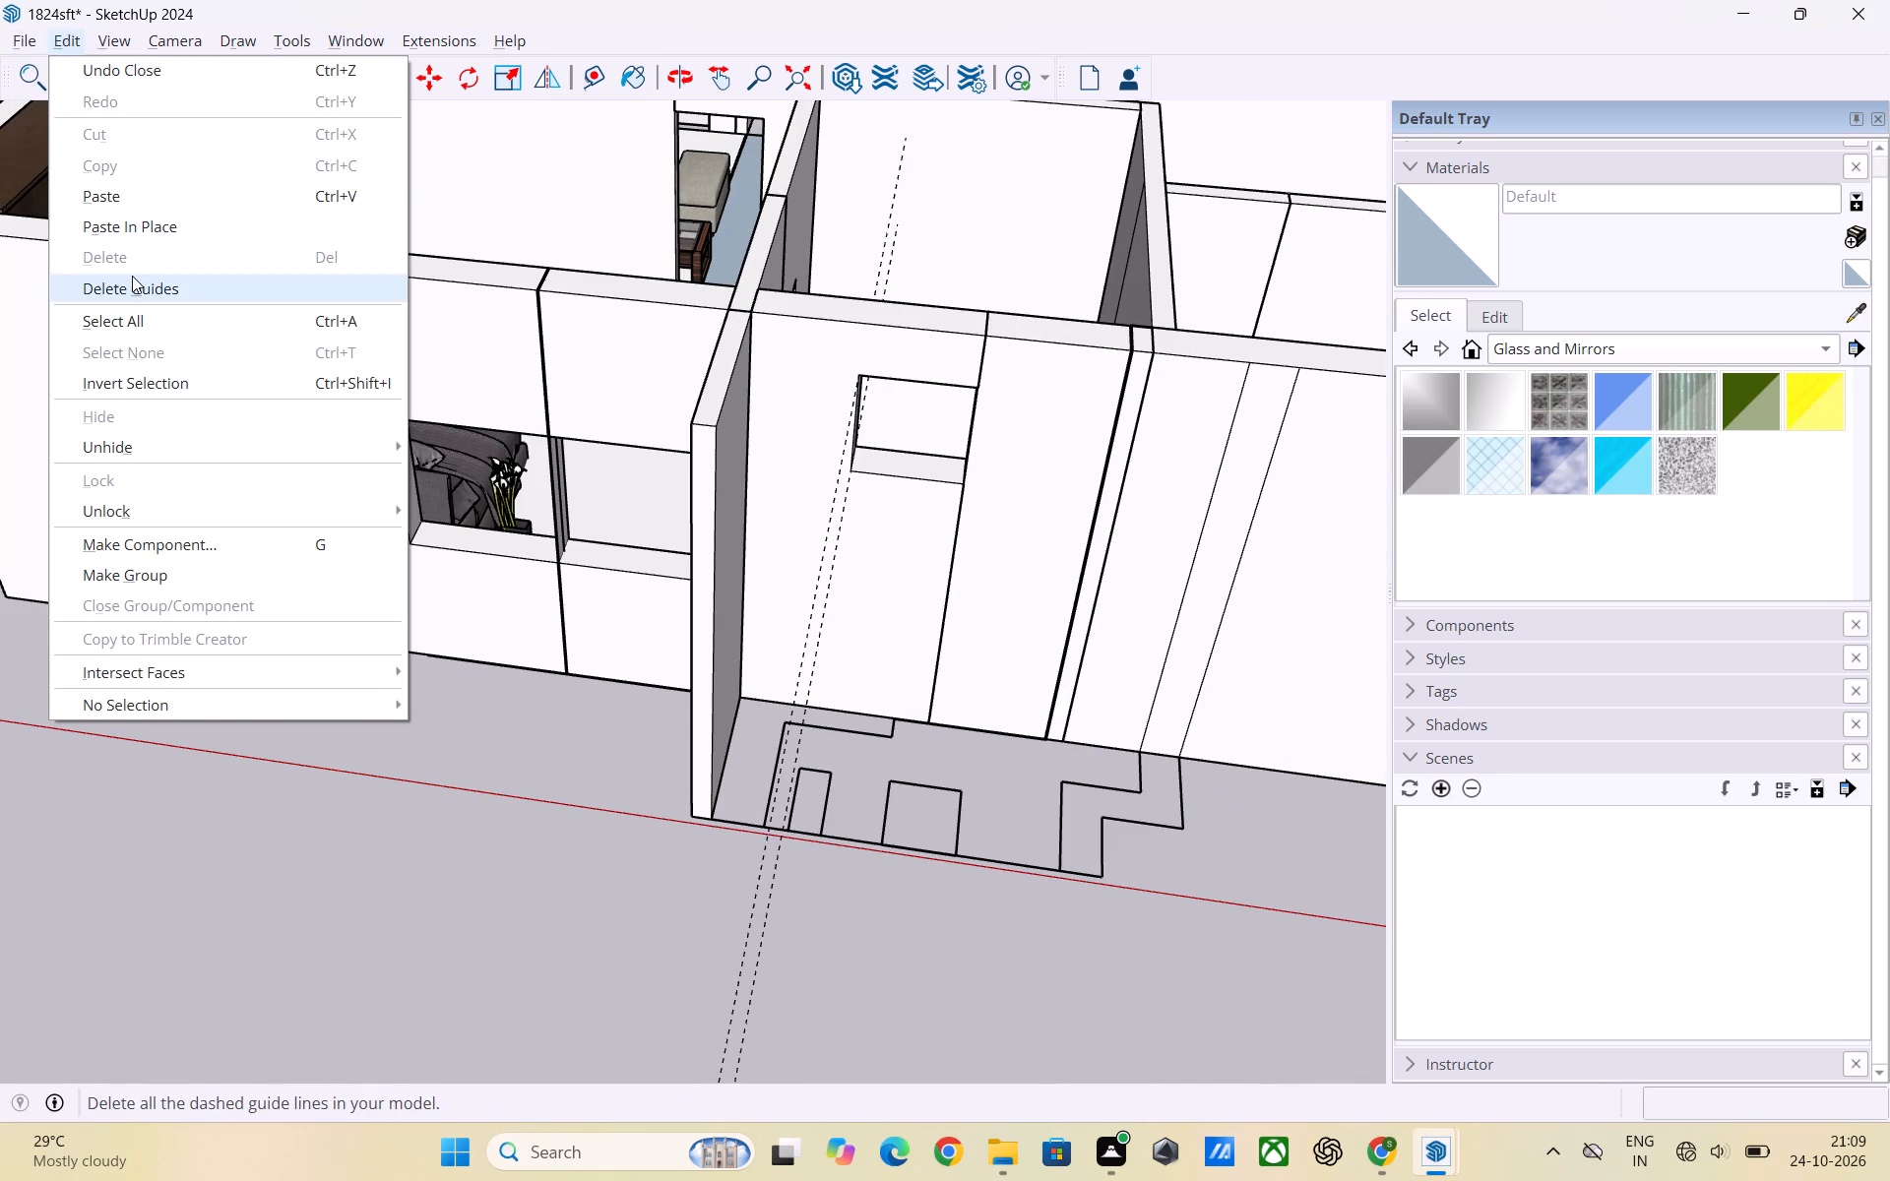
pyautogui.click(132, 276)
# Examine the toilet's interior and its outer-wall opening from inside the house.
pyautogui.scroll(-3, 963, 528)
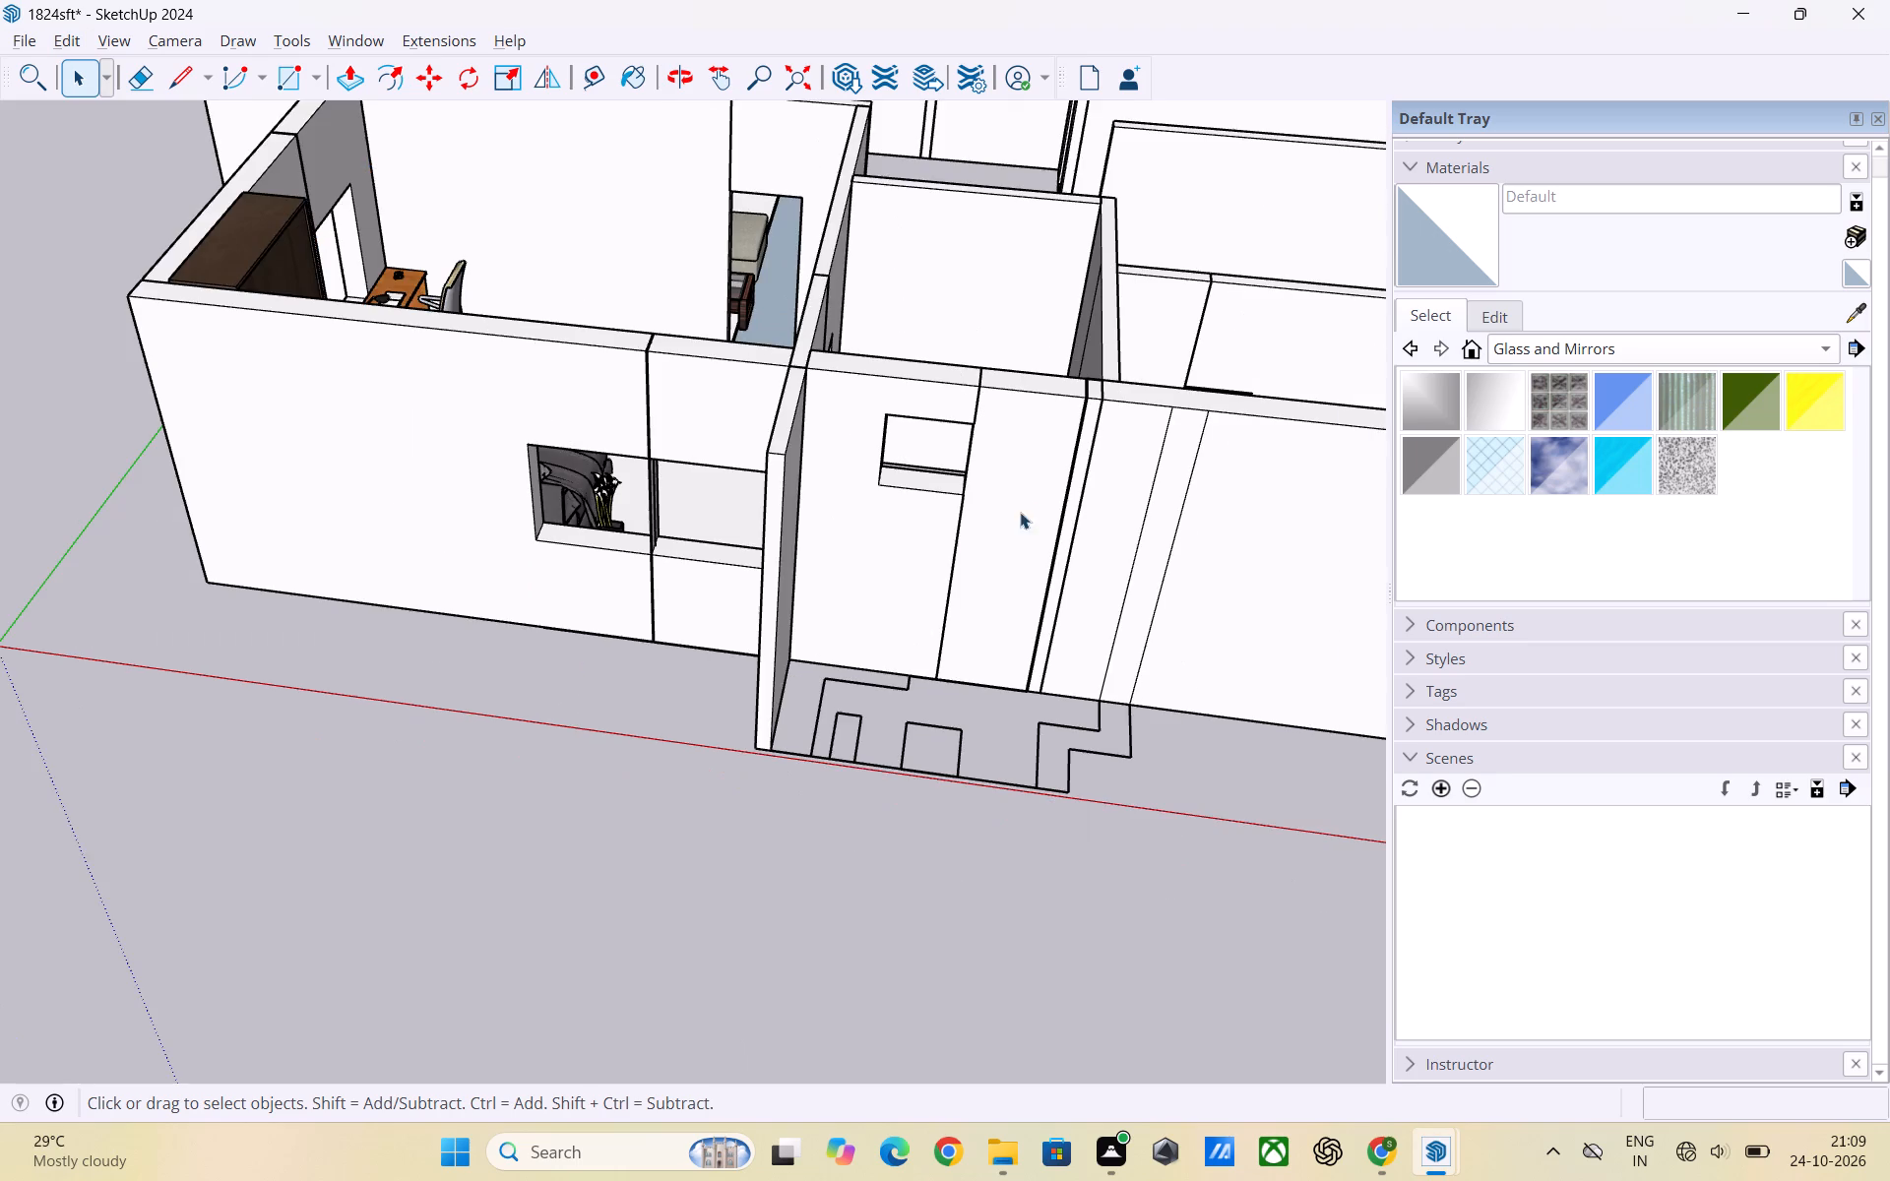
pyautogui.moveTo(1020, 512); pyautogui.dragTo(433, 552, button='middle')
pyautogui.scroll(3, 597, 528)
pyautogui.moveTo(685, 527); pyautogui.dragTo(117, 570, button='middle')
pyautogui.scroll(1, 263, 366)
pyautogui.moveTo(452, 381); pyautogui.dragTo(490, 531, button='middle')
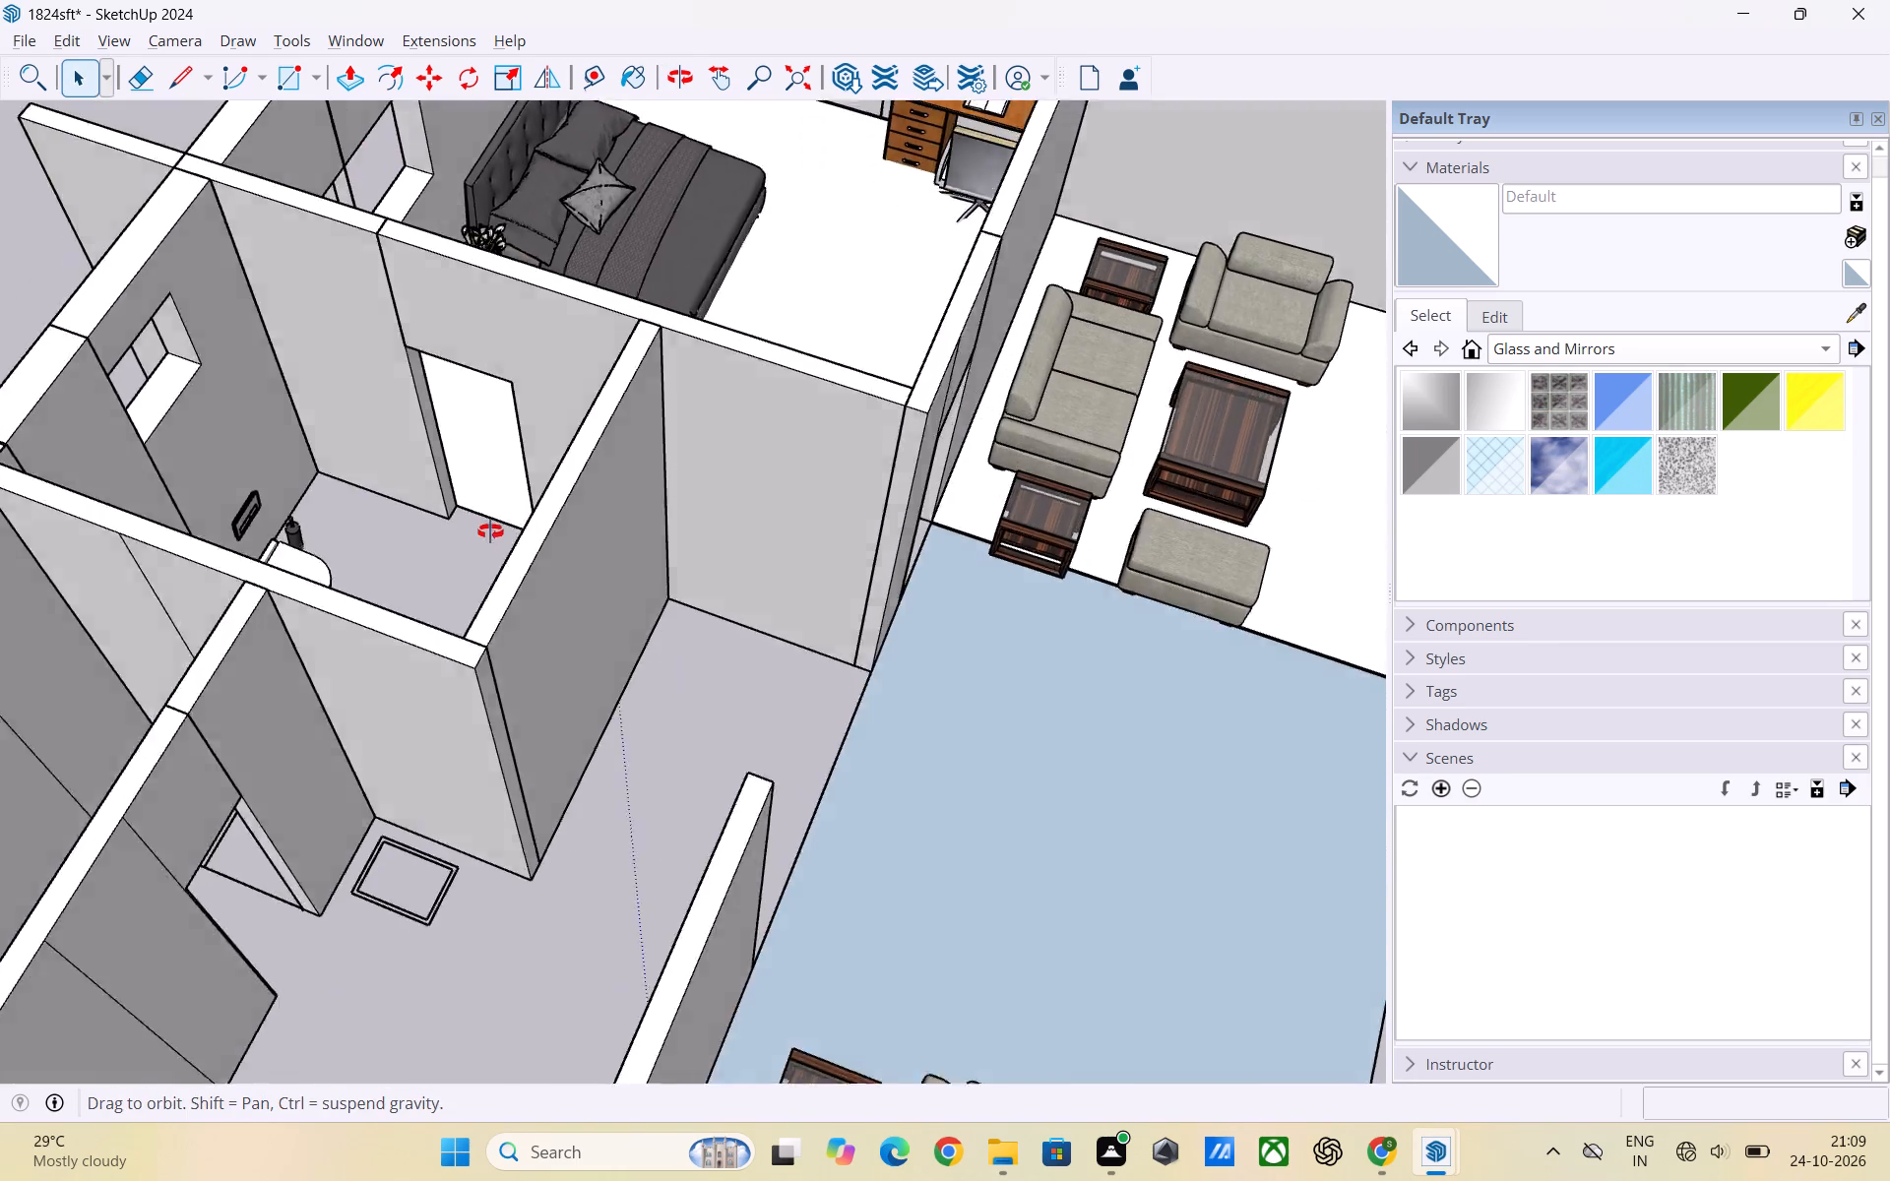
pyautogui.moveTo(490, 531); pyautogui.dragTo(398, 572, button='middle')
pyautogui.scroll(3, 160, 386)
pyautogui.scroll(-6, 422, 360)
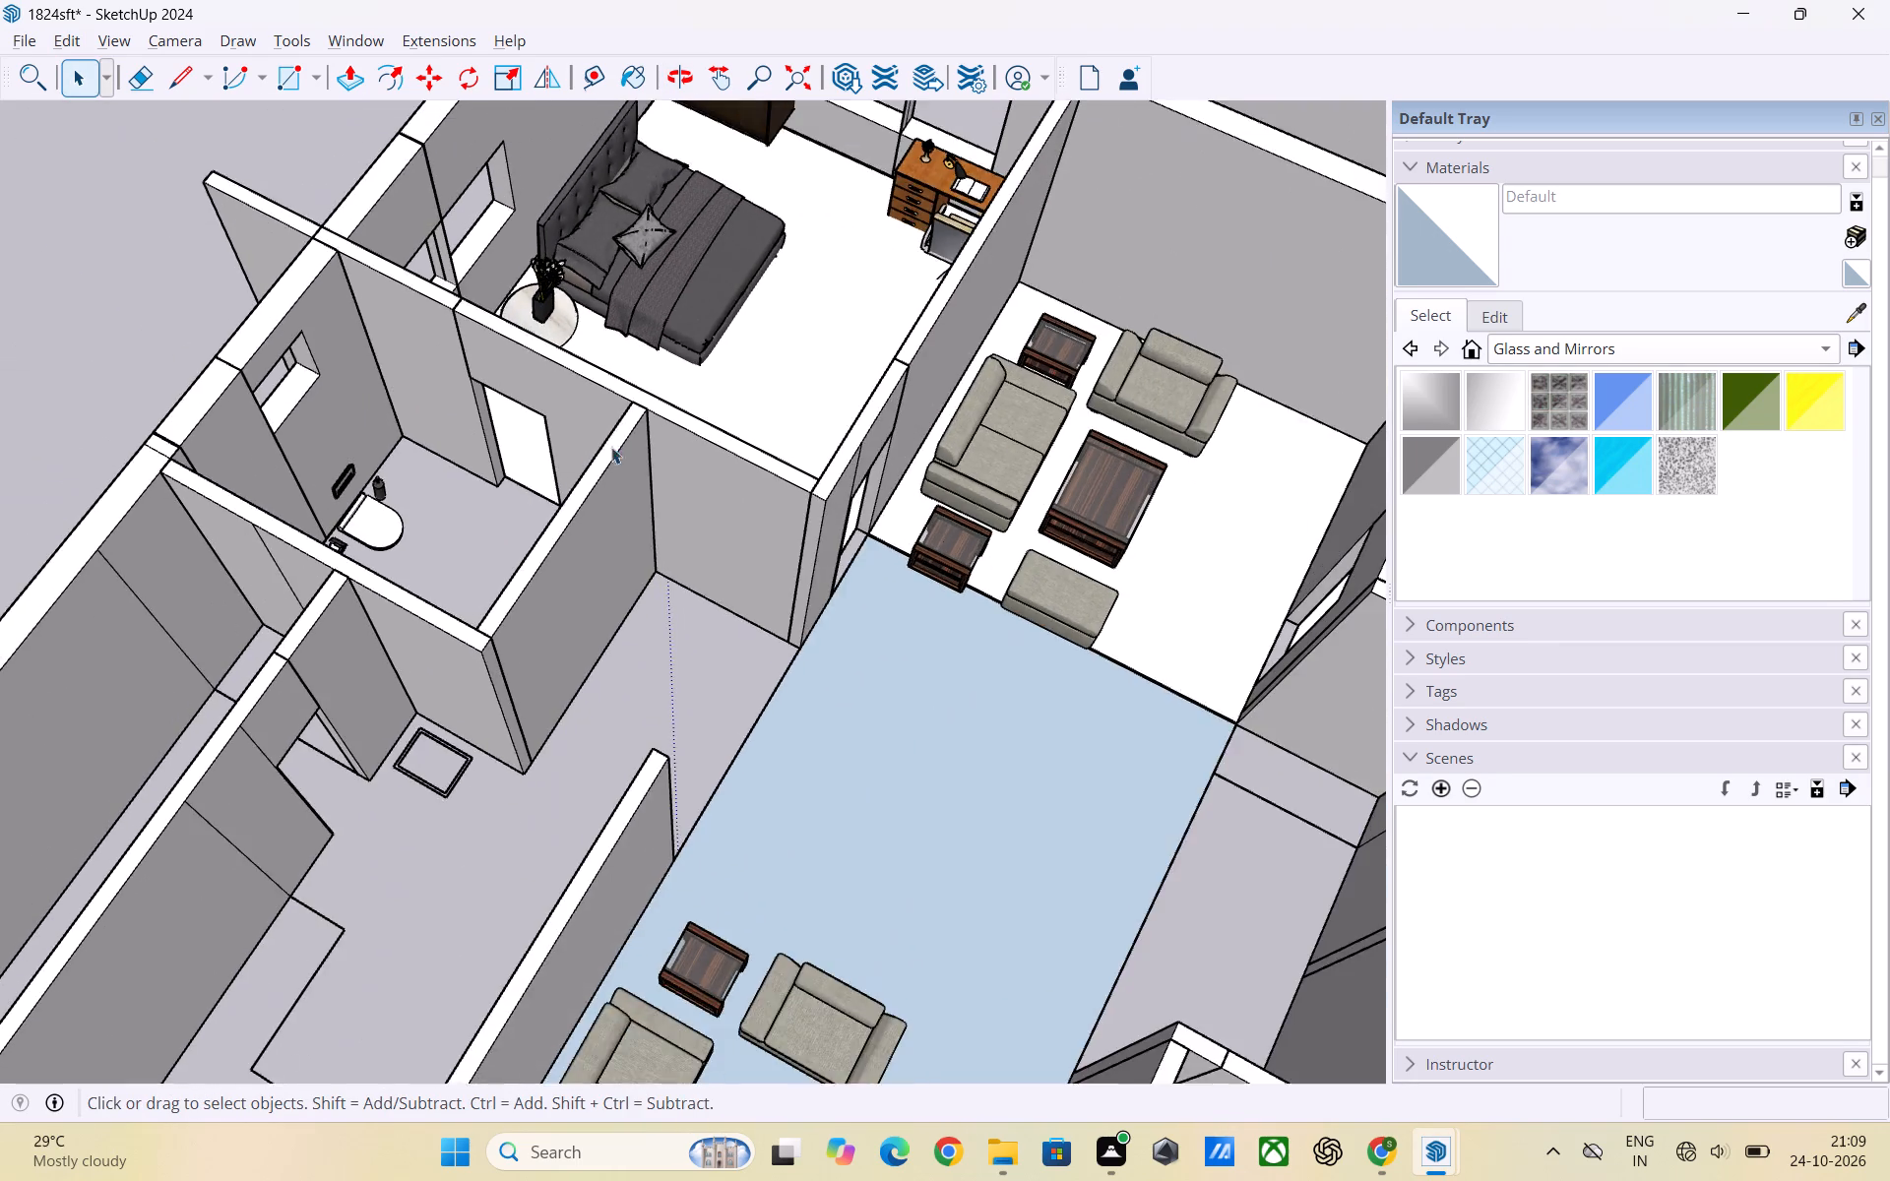
pyautogui.moveTo(611, 452); pyautogui.dragTo(268, 466, button='middle')
pyautogui.scroll(-1, 578, 475)
pyautogui.scroll(3, 369, 327)
pyautogui.moveTo(487, 354); pyautogui.dragTo(493, 375, button='middle')
pyautogui.scroll(-1, 488, 356)
pyautogui.scroll(3, 331, 202)
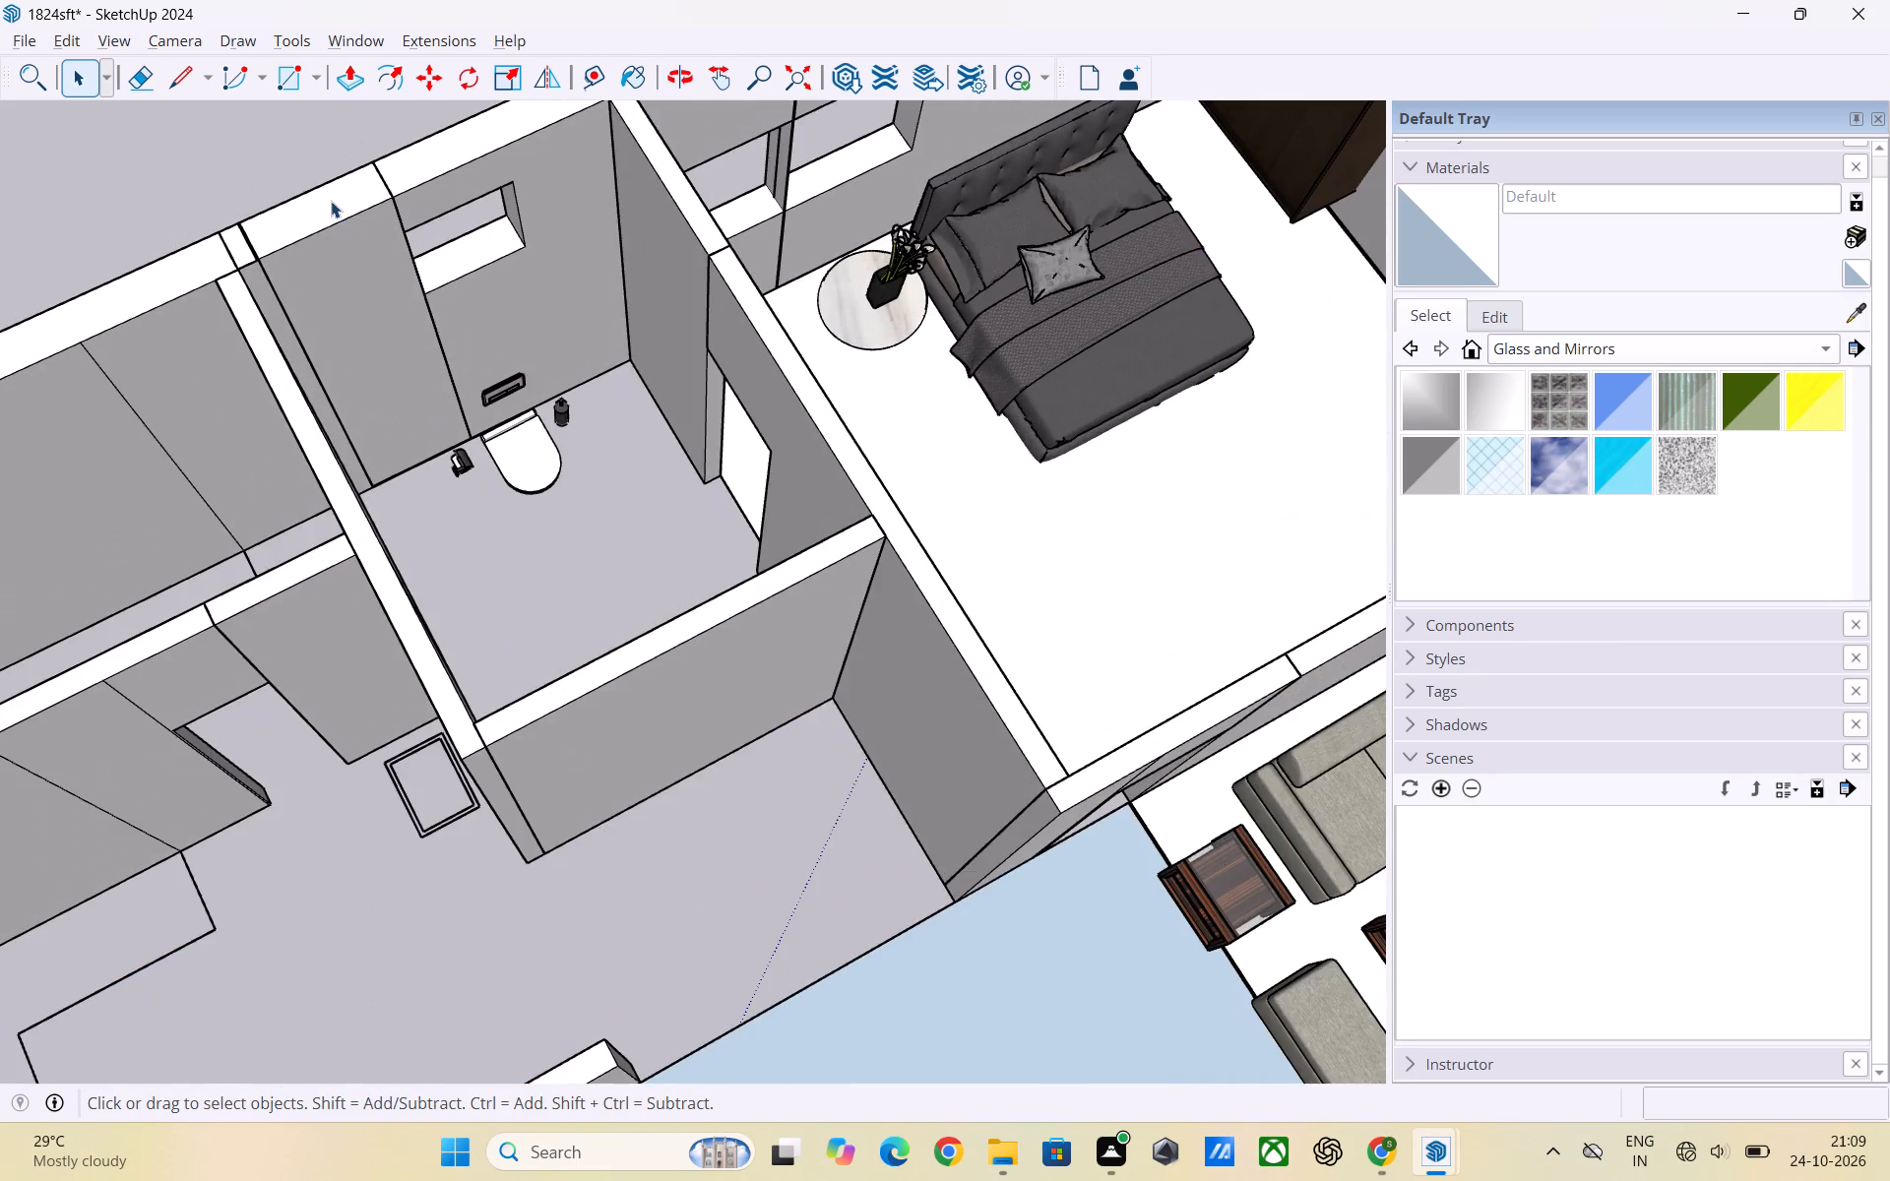
pyautogui.scroll(-2, 342, 217)
pyautogui.moveTo(489, 320); pyautogui.dragTo(360, 302, button='middle')
pyautogui.scroll(3, 439, 265)
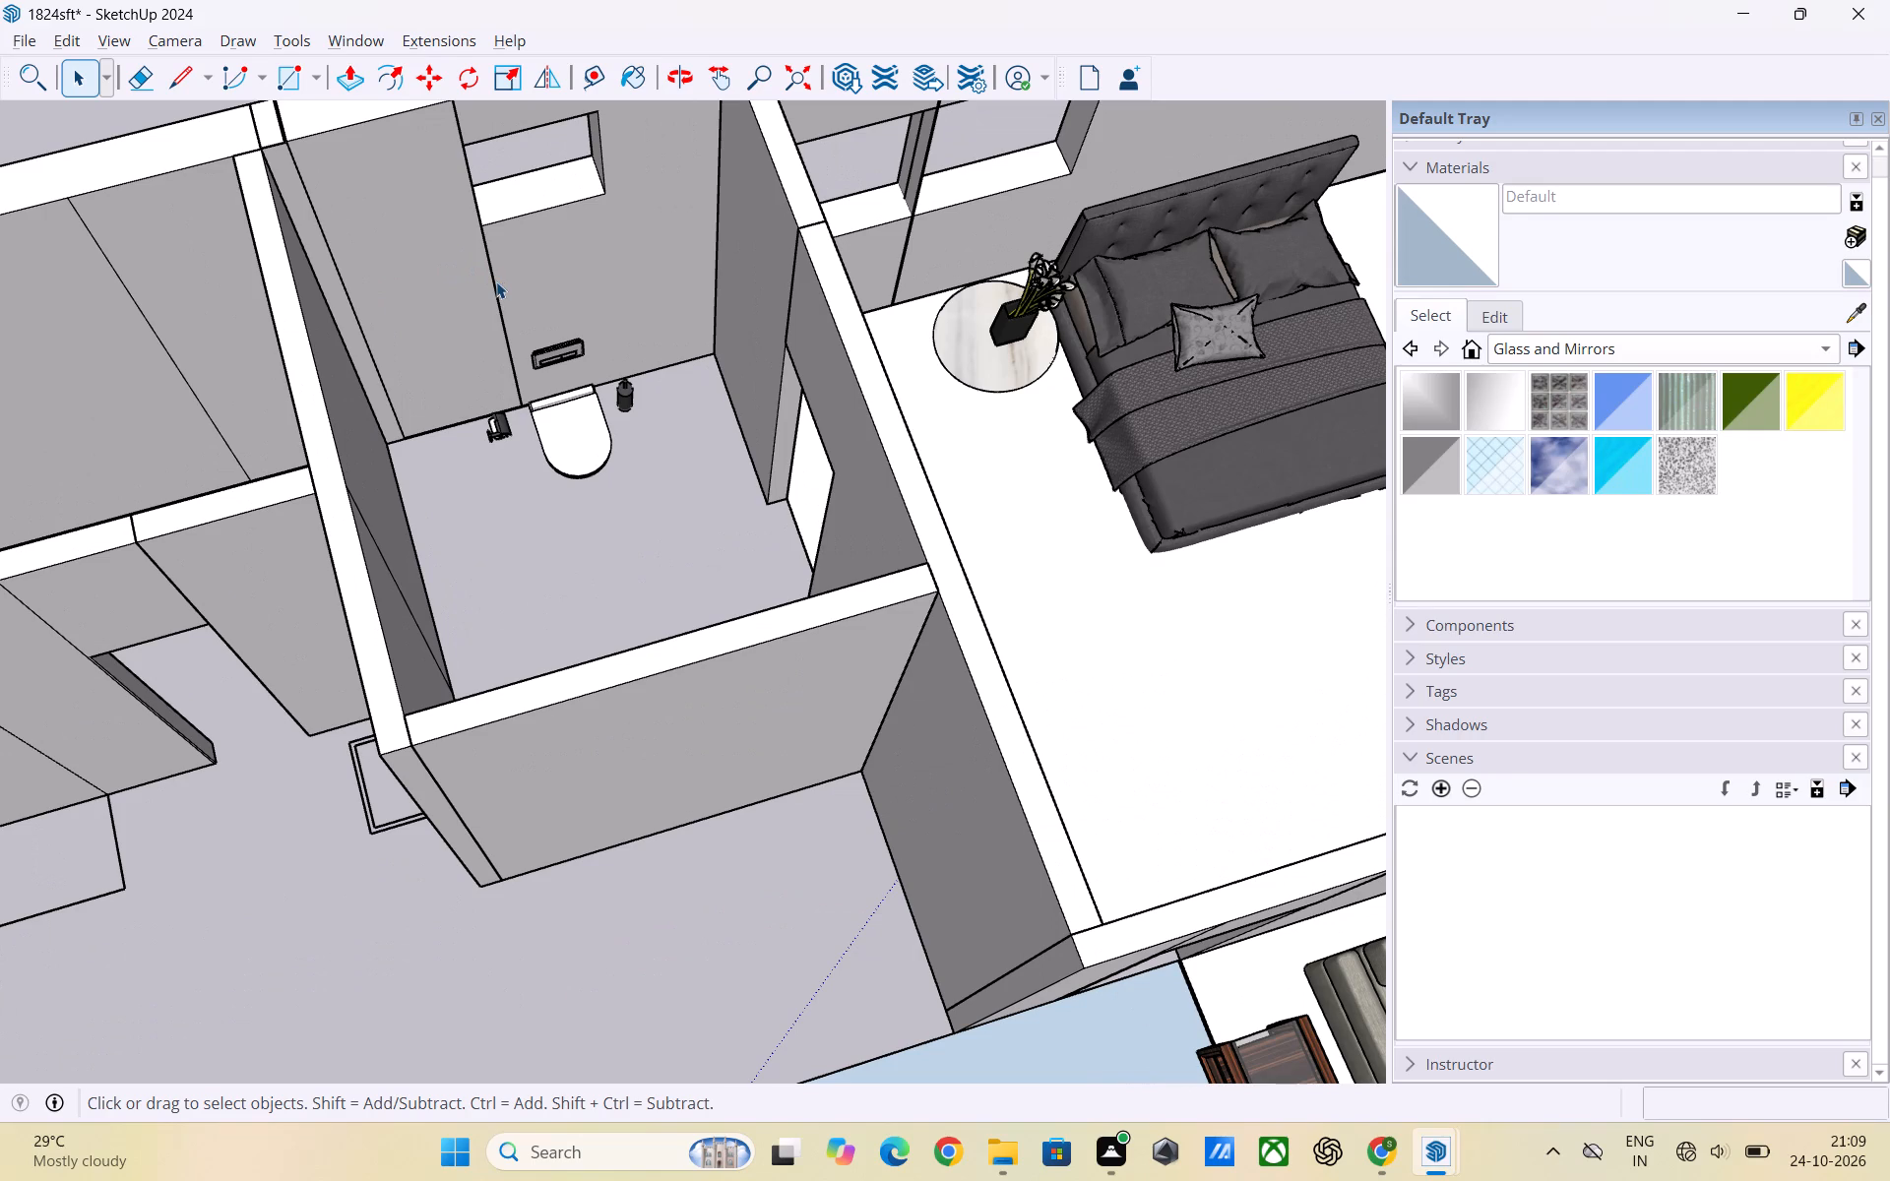
# Open the groups of both toilet outer-wall sections in turn to inspect them, and leave the group.
pyautogui.click(495, 282)
pyautogui.doubleClick(552, 296)
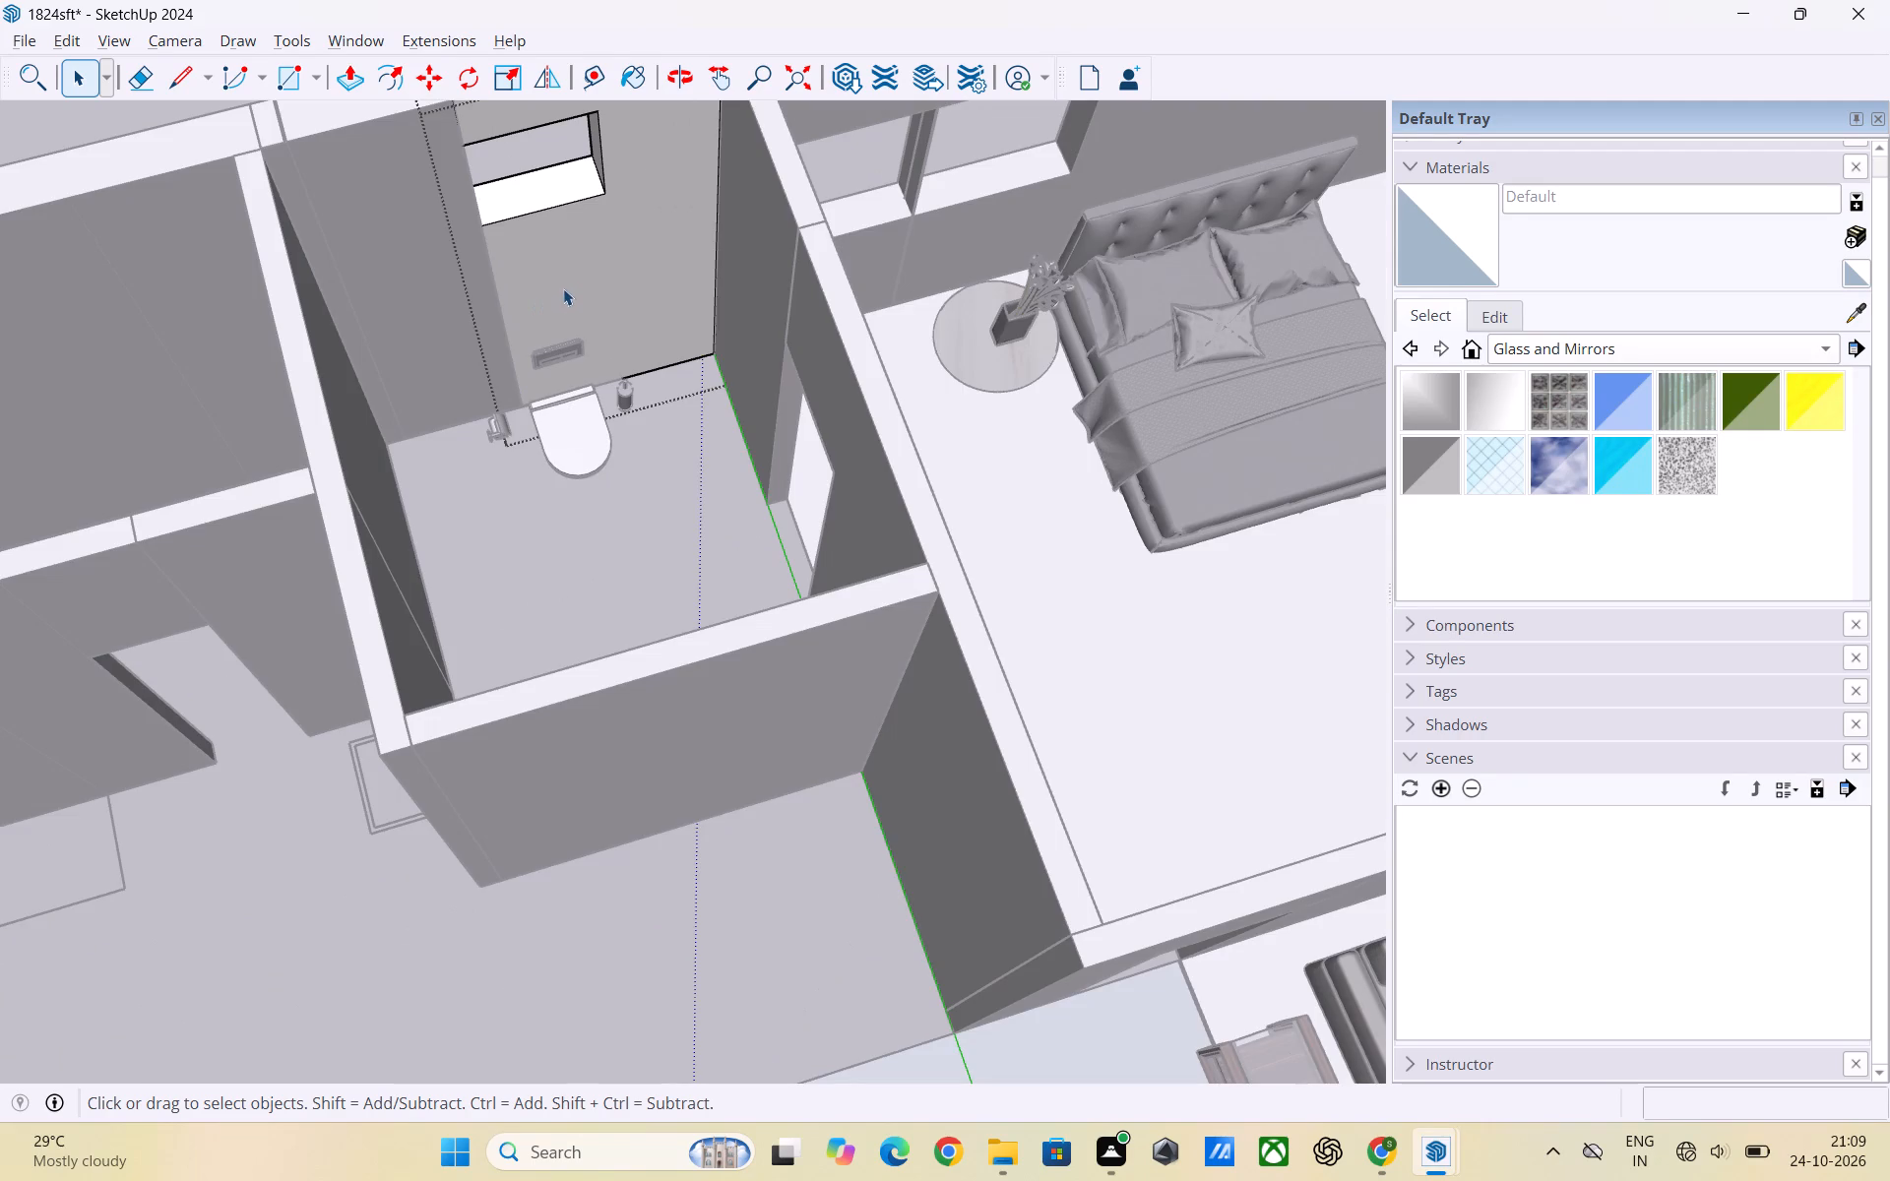
pyautogui.click(563, 288)
pyautogui.doubleClick(398, 286)
pyautogui.scroll(-4, 682, 396)
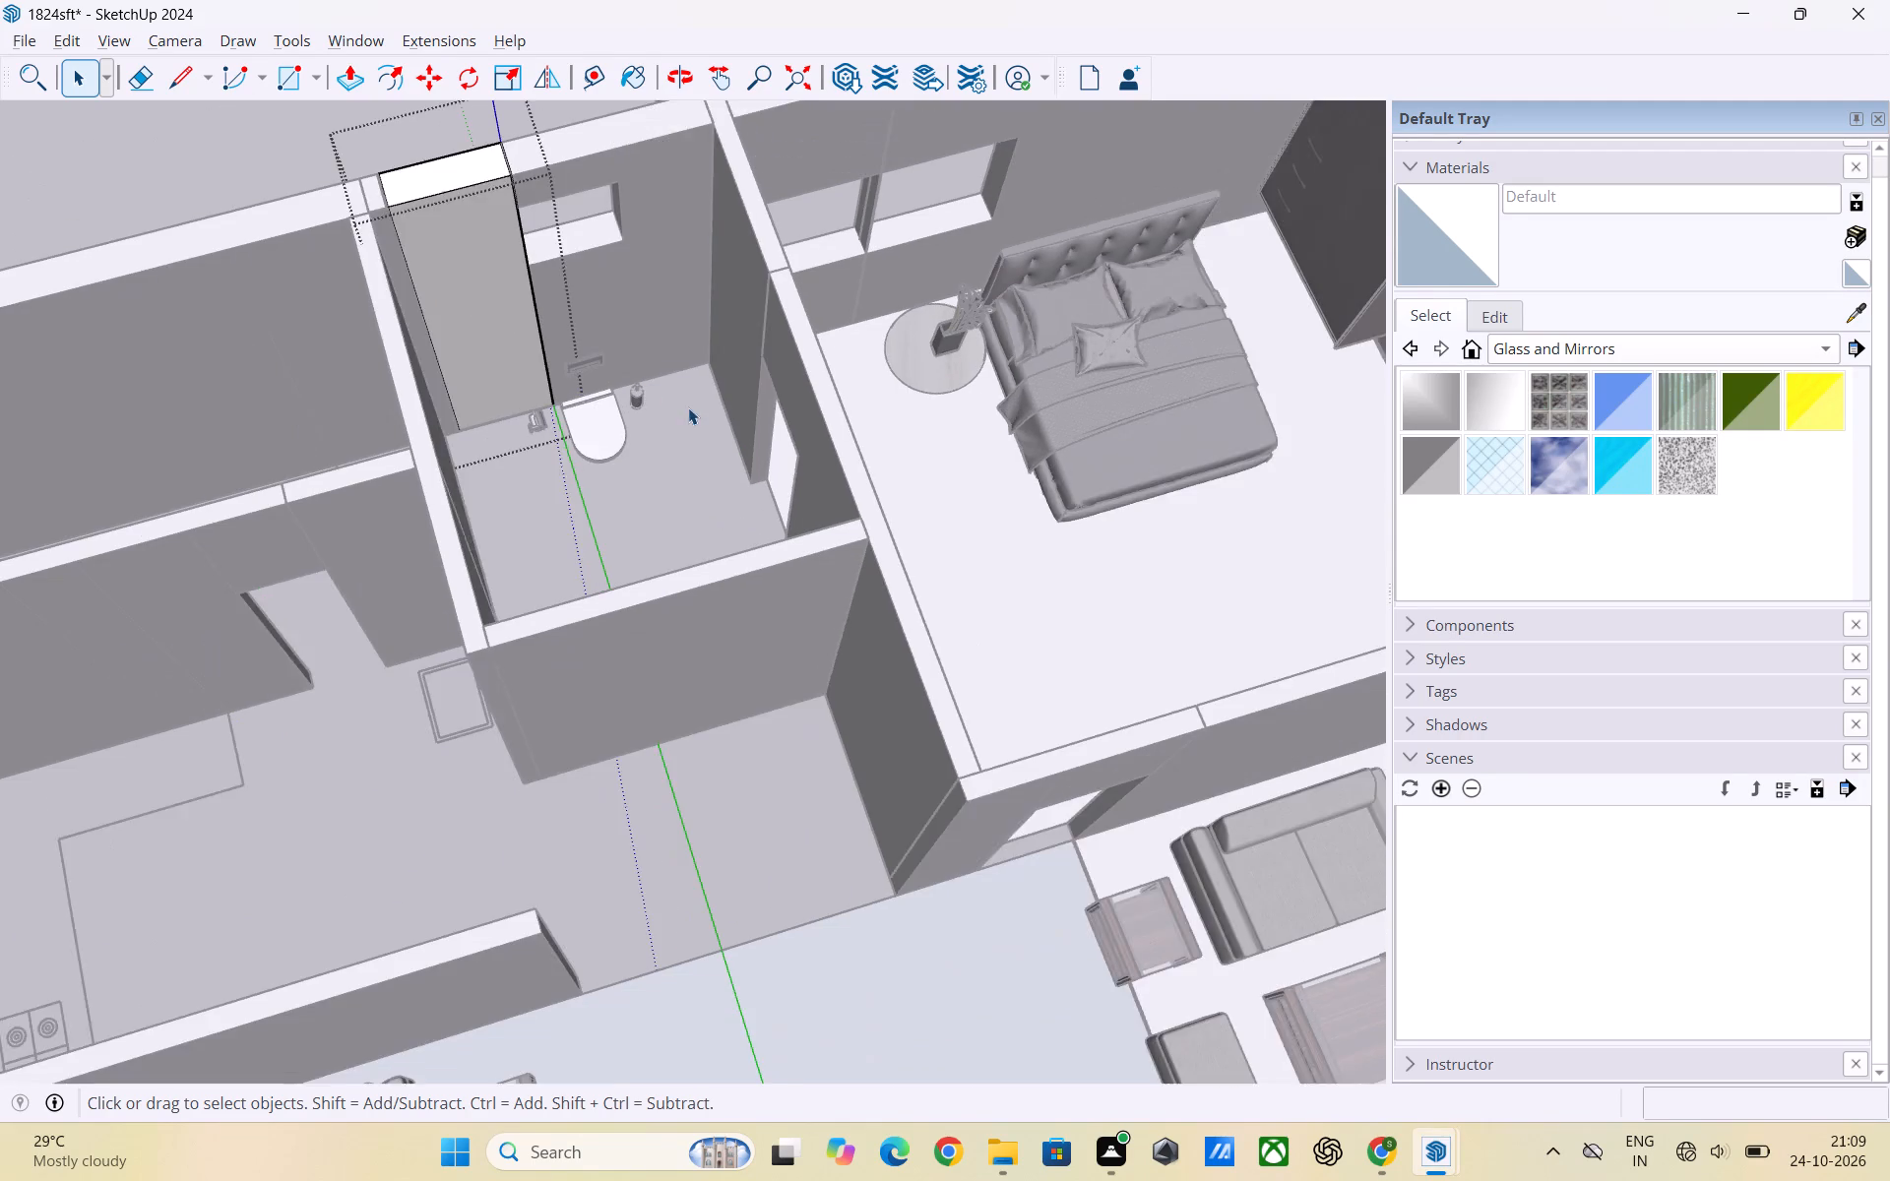
pyautogui.scroll(-3, 688, 407)
pyautogui.moveTo(594, 300); pyautogui.dragTo(554, 300, button='middle')
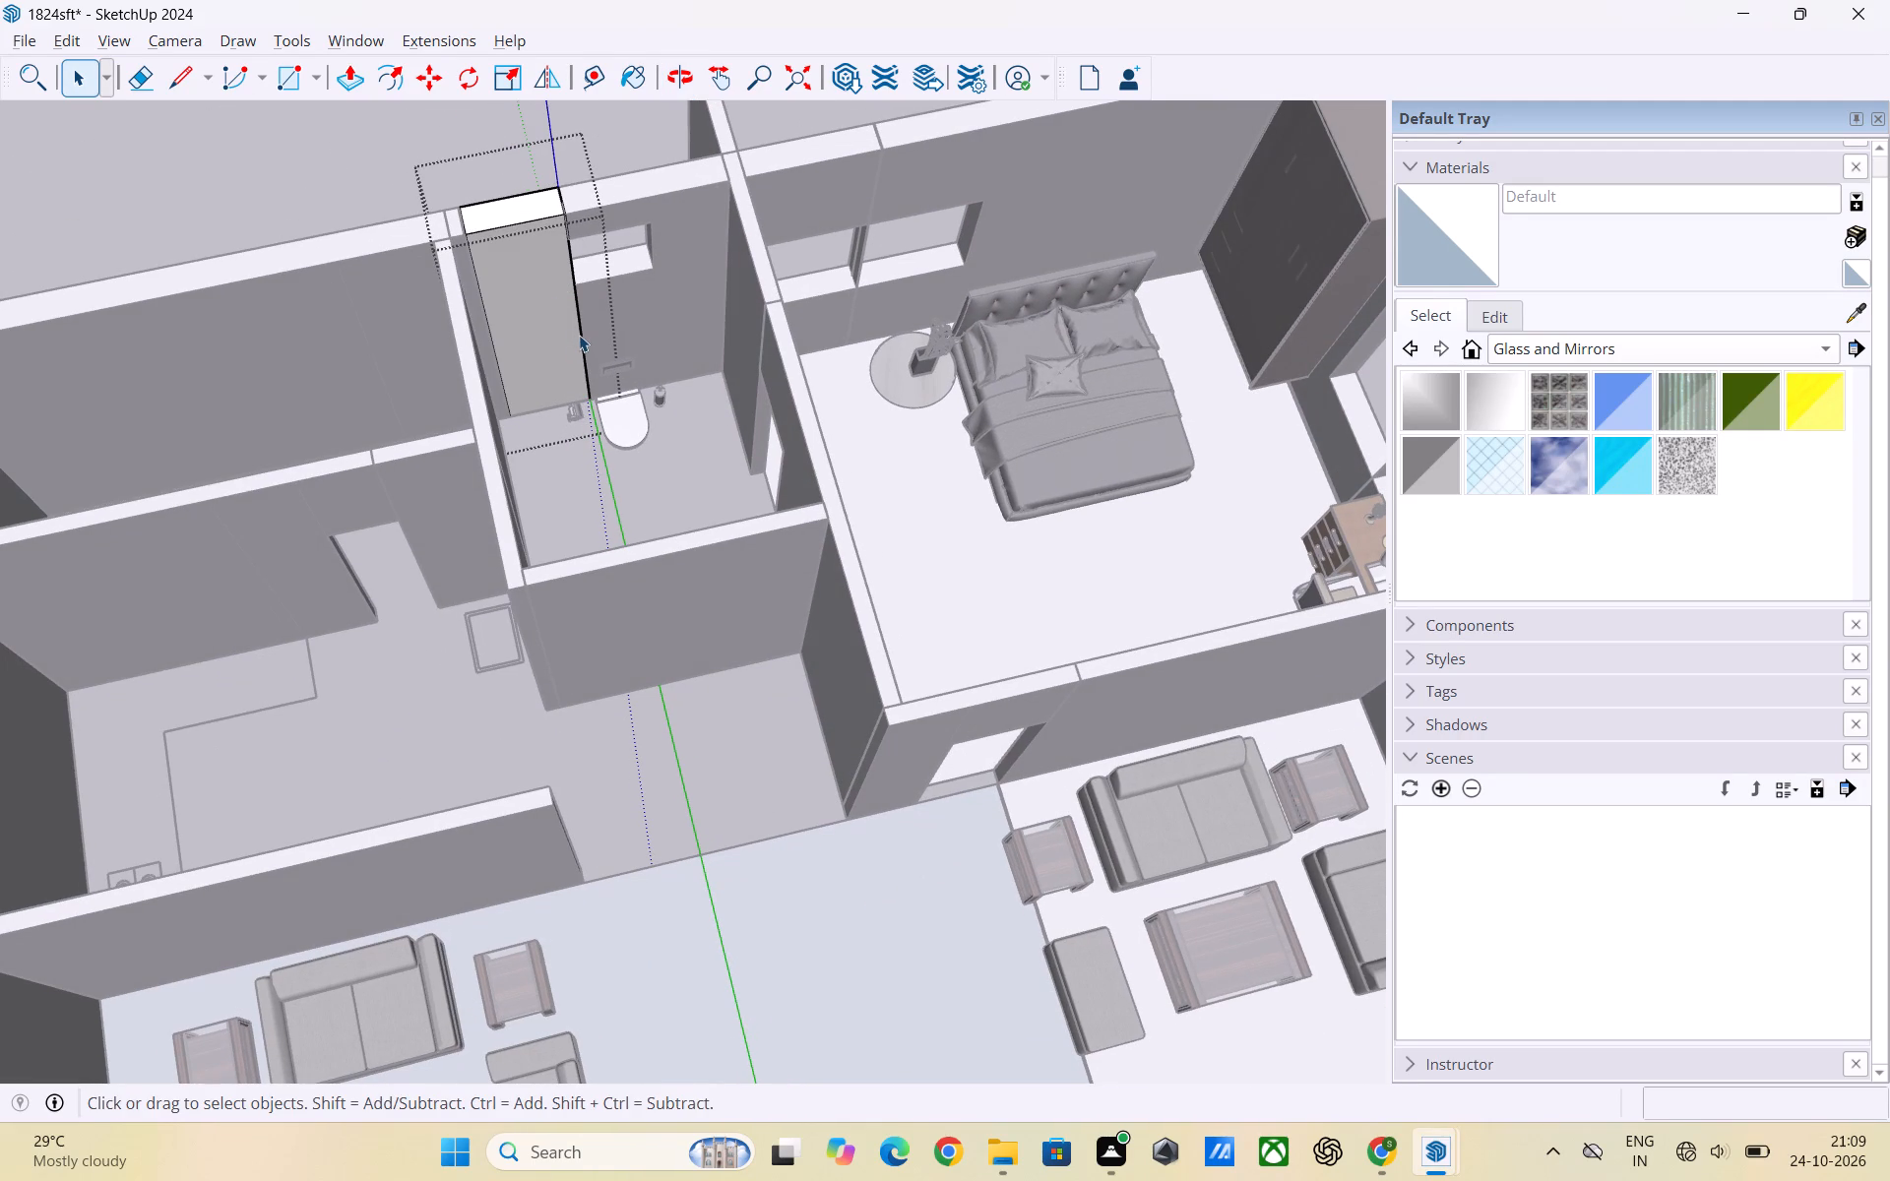
pyautogui.scroll(6, 622, 317)
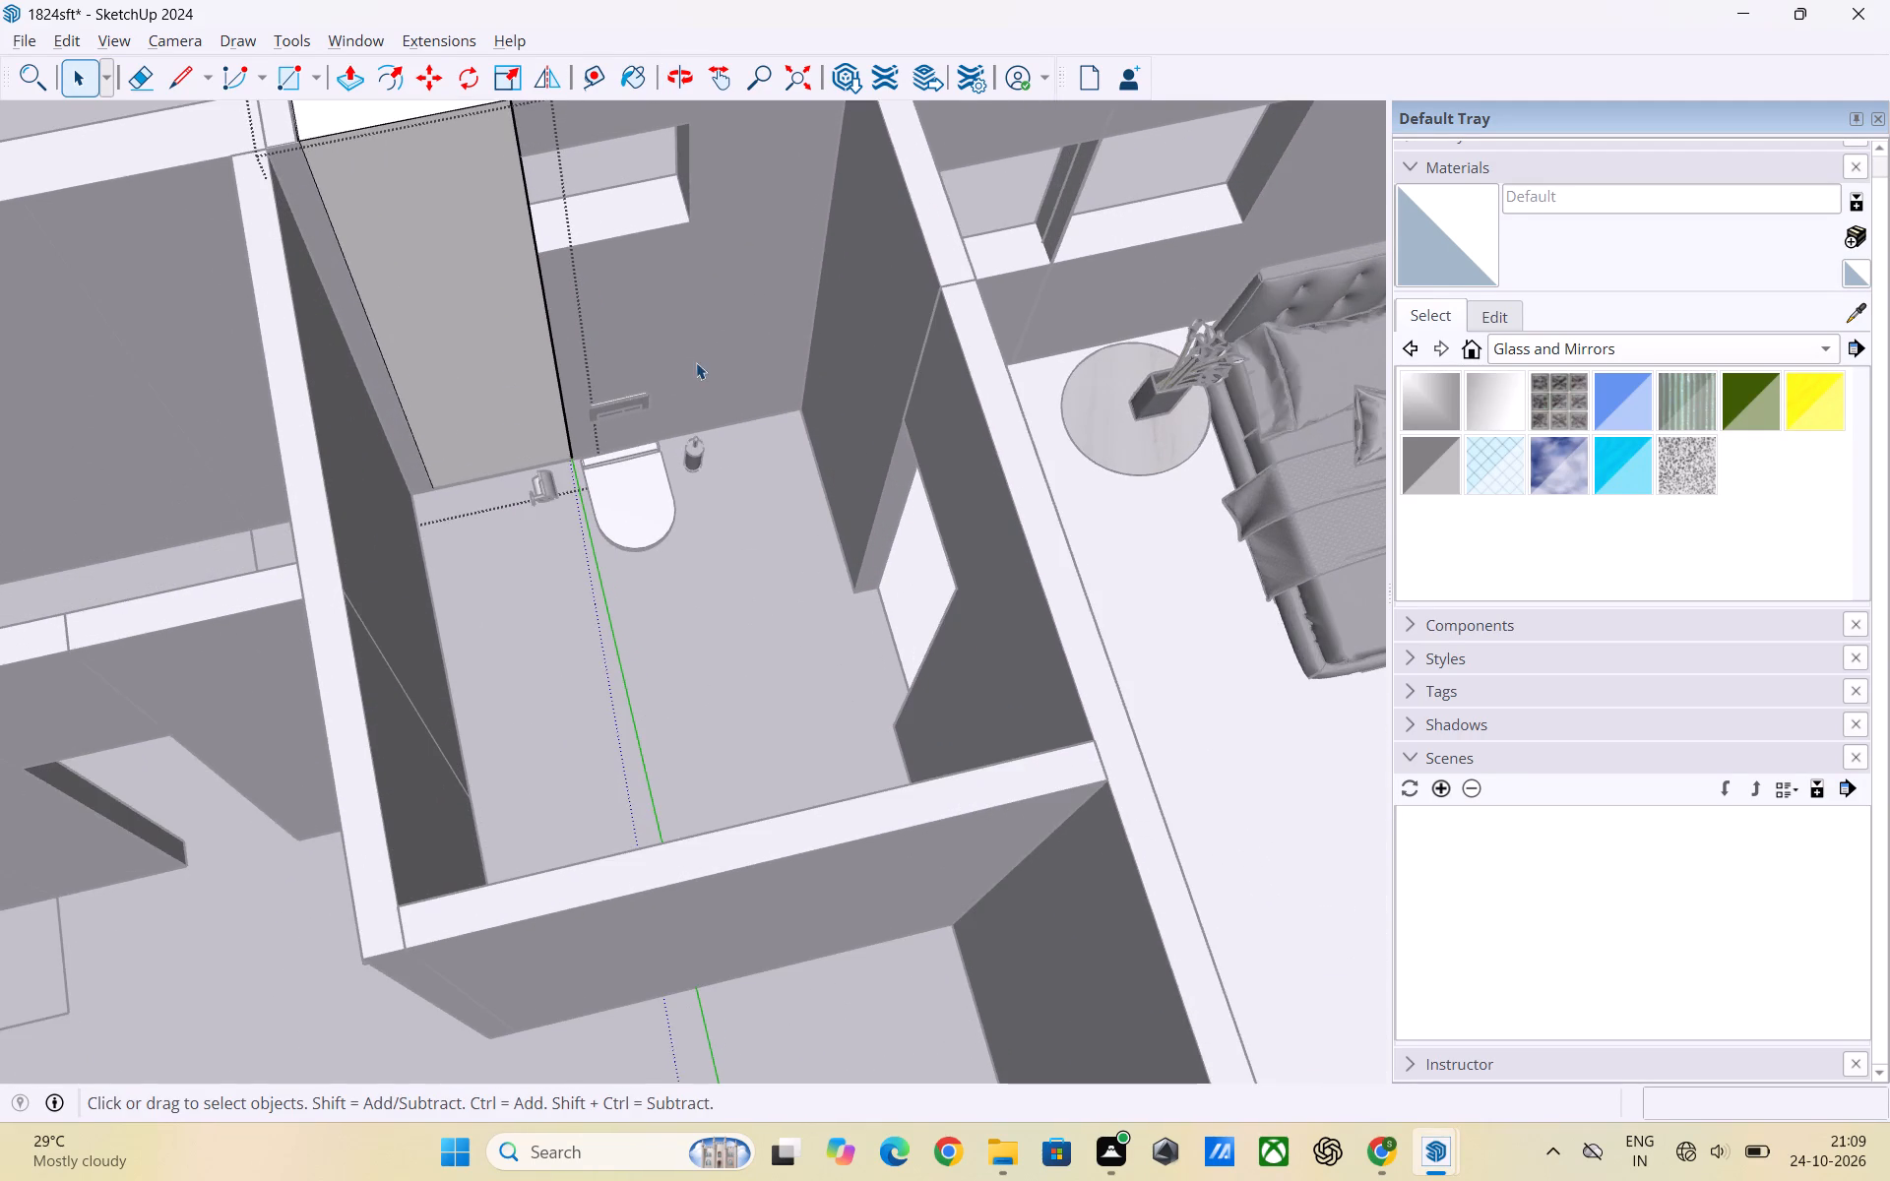
pyautogui.moveTo(698, 363); pyautogui.dragTo(598, 369, button='middle')
pyautogui.scroll(-11, 796, 613)
pyautogui.click(982, 128)
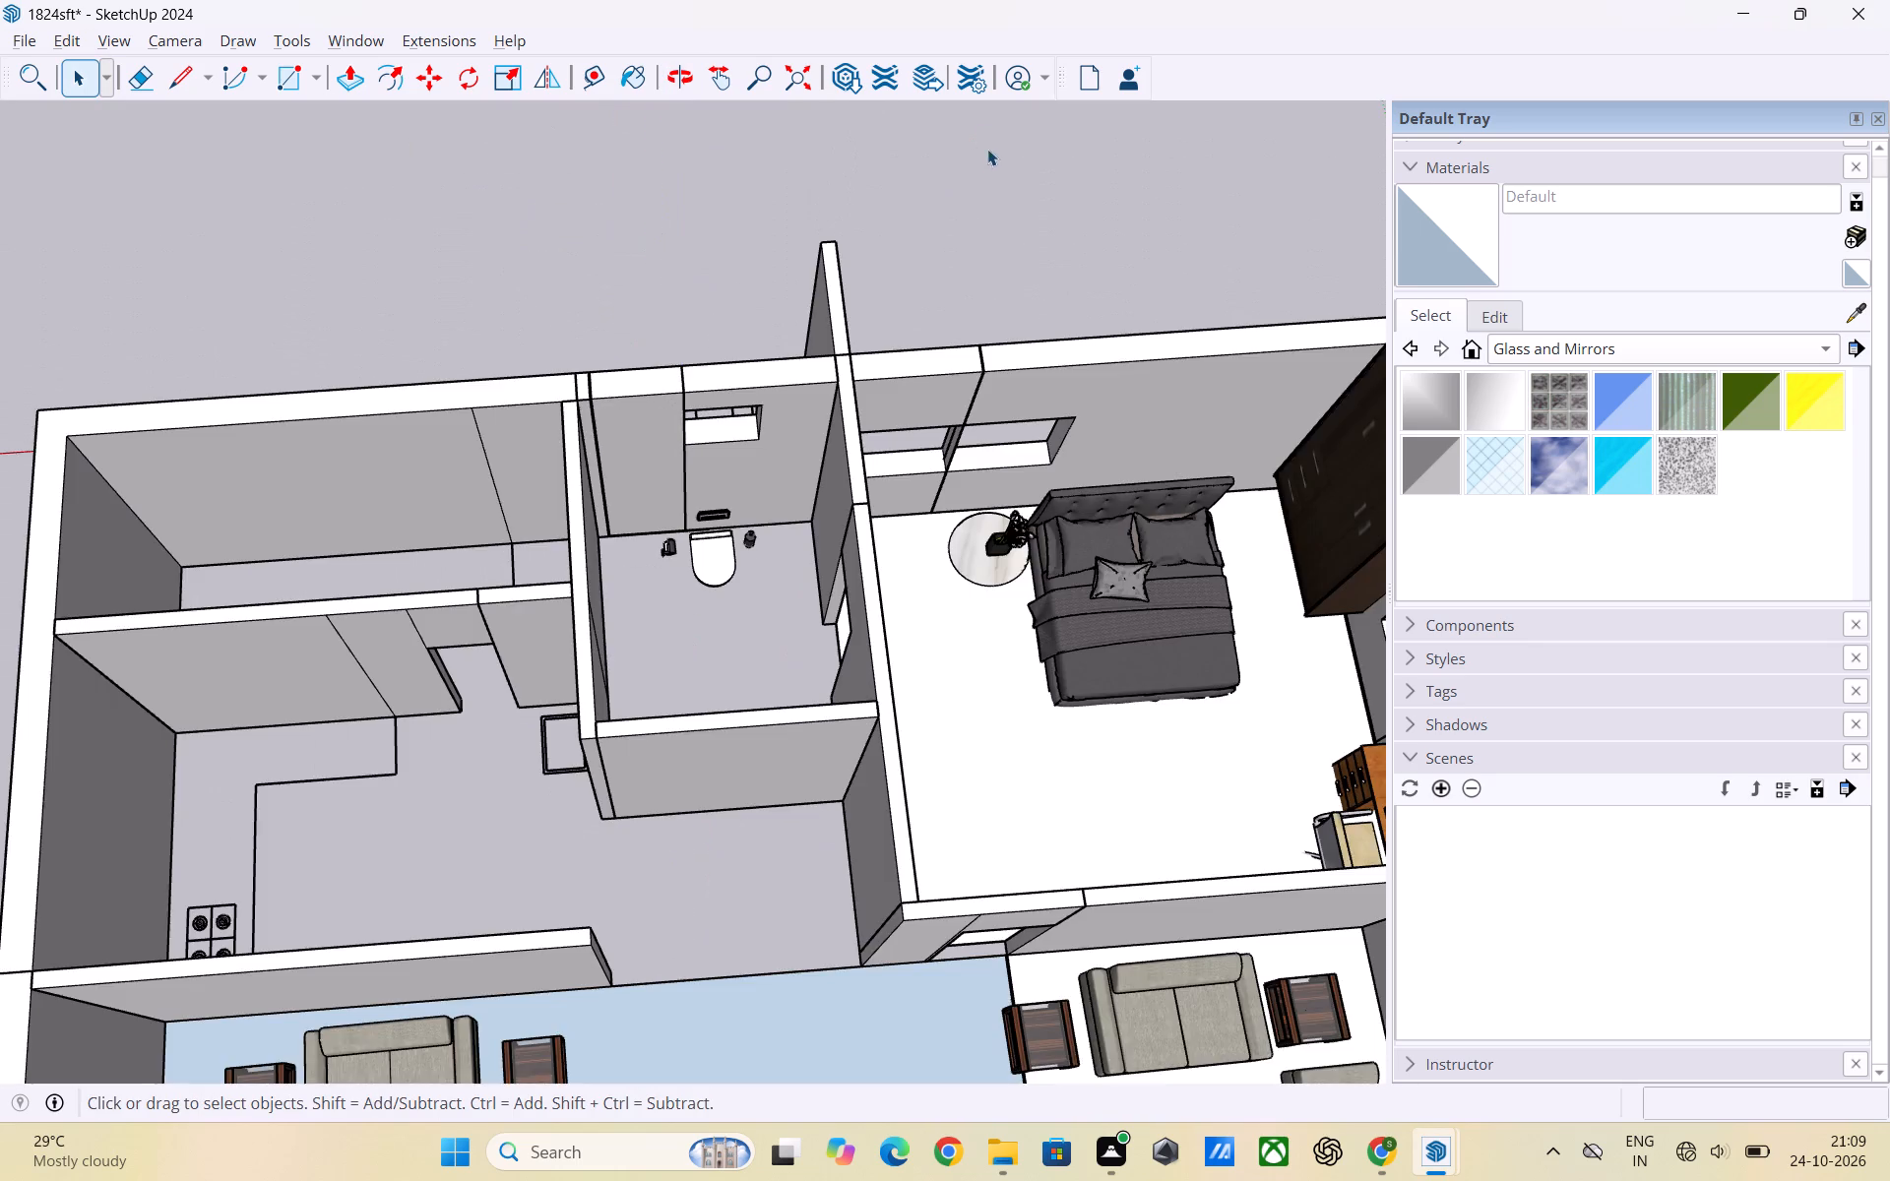
# Examine the toilet opening alongside the bedroom window and the seam between the toilet's outer-wall sections.
pyautogui.scroll(3, 895, 330)
pyautogui.moveTo(780, 423); pyautogui.dragTo(742, 185, button='middle')
pyautogui.scroll(3, 1085, 419)
pyautogui.moveTo(1114, 480); pyautogui.dragTo(1019, 312, button='middle')
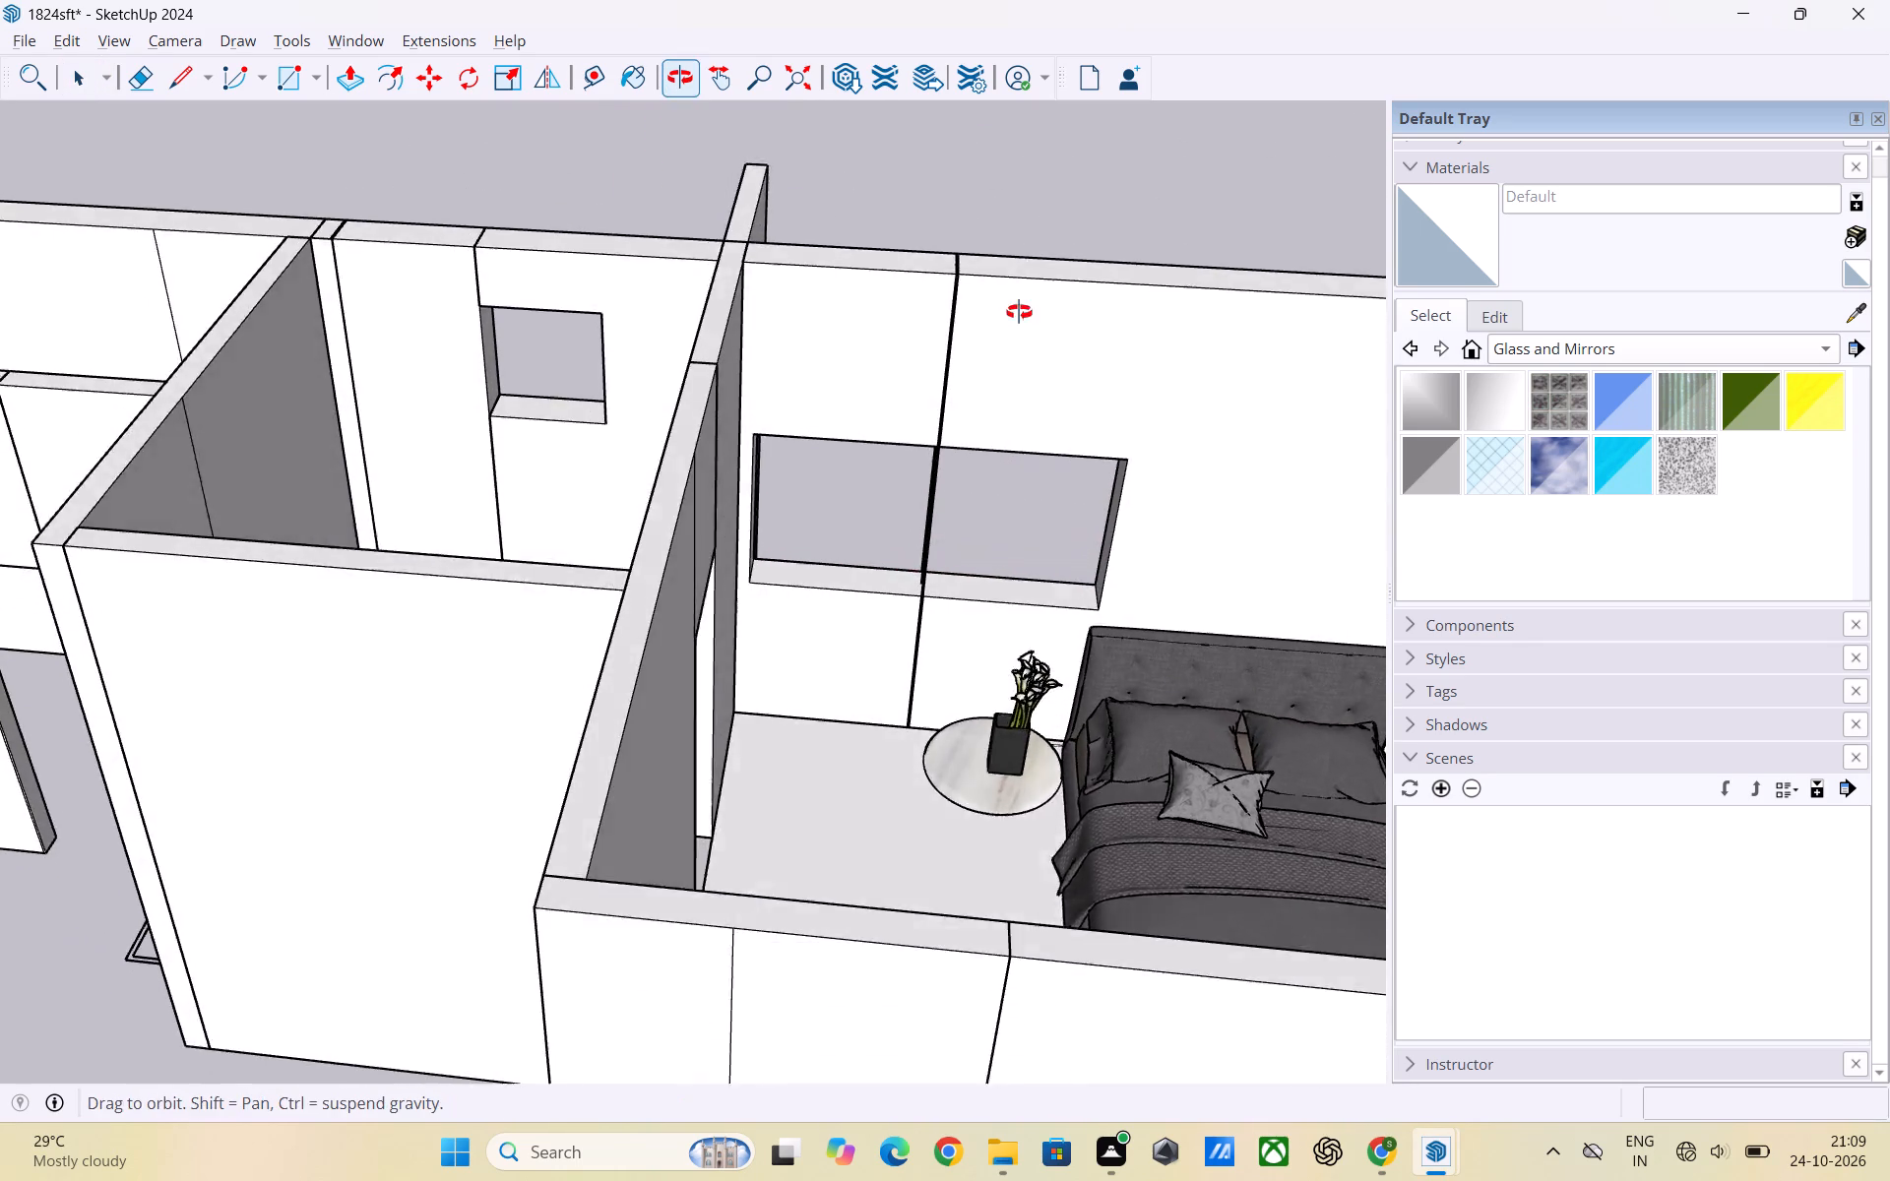
pyautogui.moveTo(1019, 312); pyautogui.dragTo(1022, 291, button='middle')
pyautogui.scroll(2, 1018, 362)
pyautogui.moveTo(1074, 392); pyautogui.dragTo(1147, 421, button='middle')
pyautogui.scroll(-7, 1232, 426)
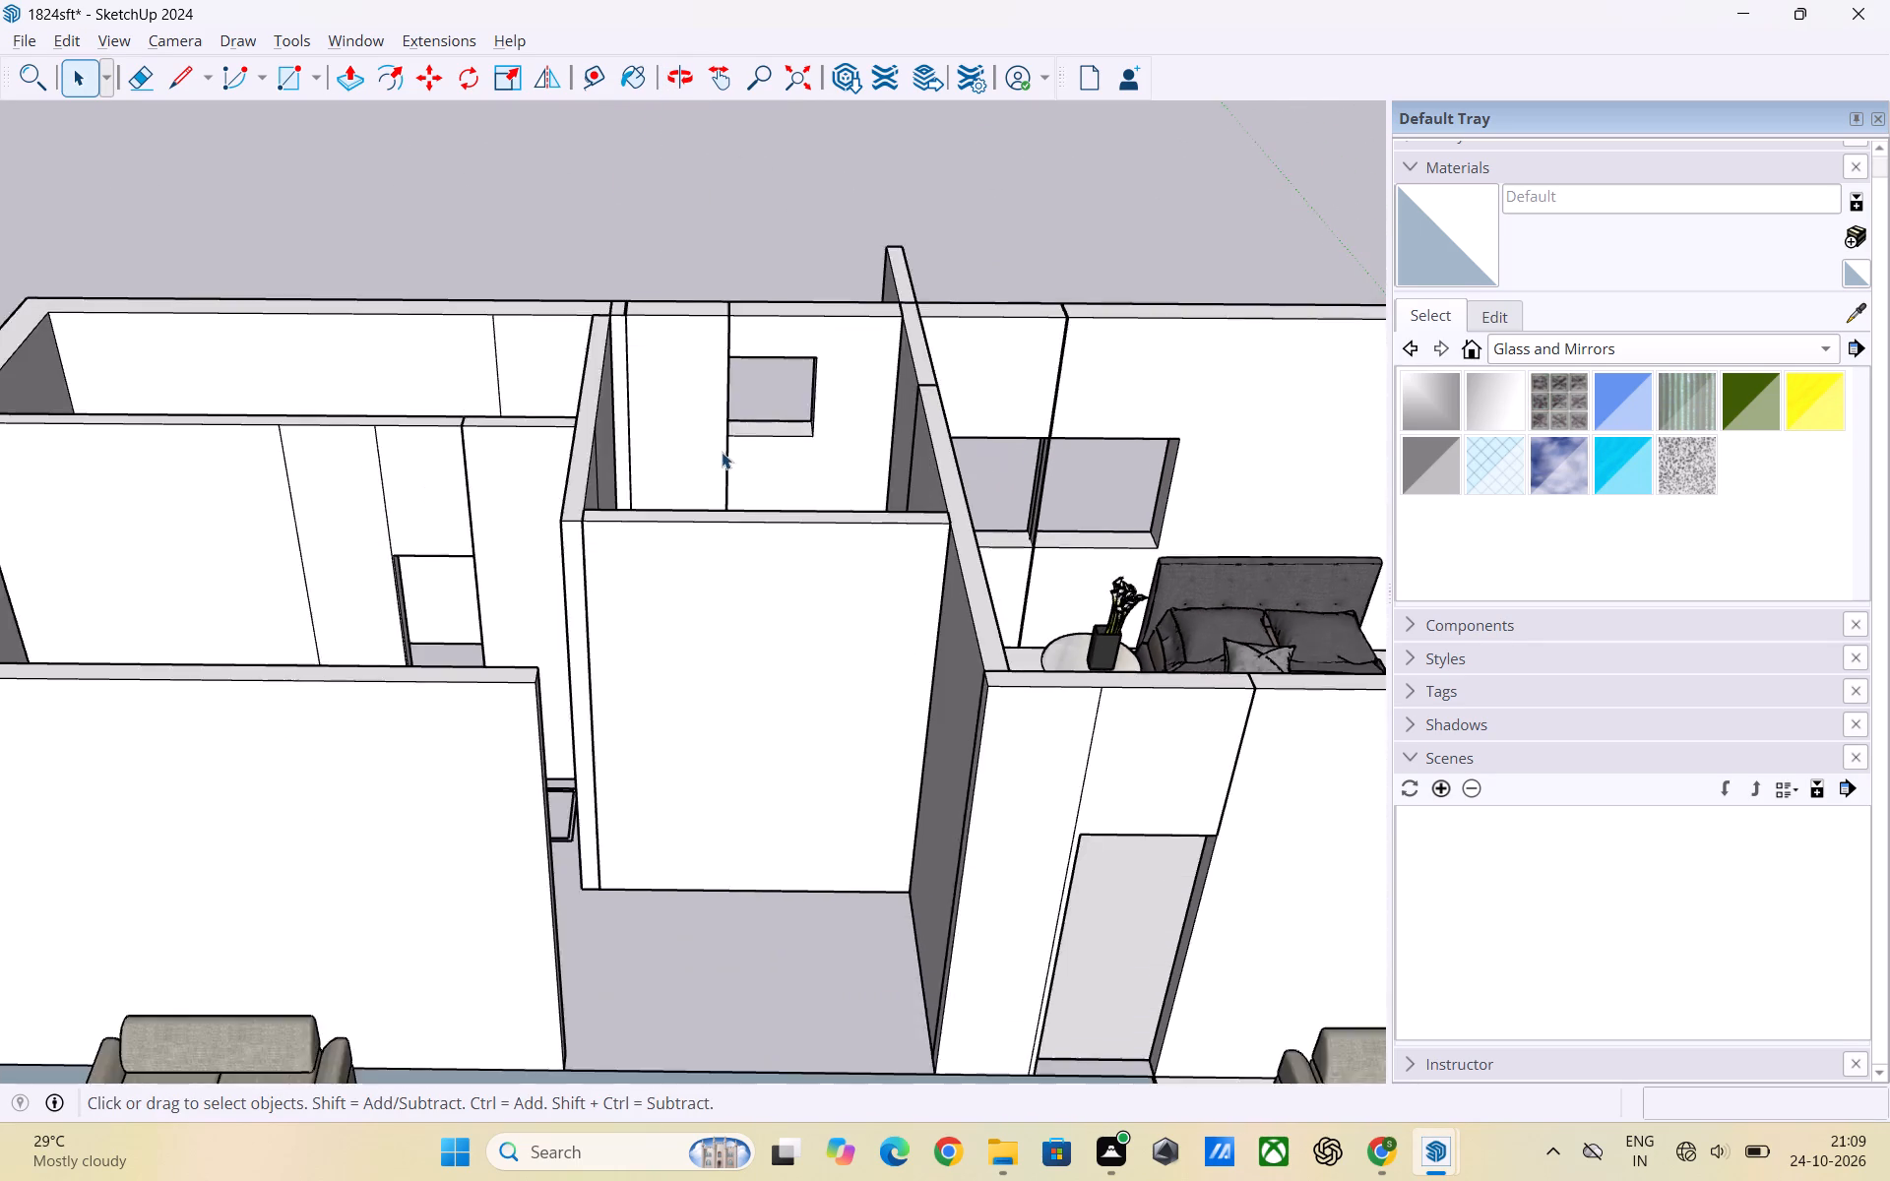
pyautogui.moveTo(717, 452); pyautogui.dragTo(740, 670, button='middle')
pyautogui.scroll(-1, 725, 562)
pyautogui.scroll(5, 806, 422)
pyautogui.scroll(3, 705, 388)
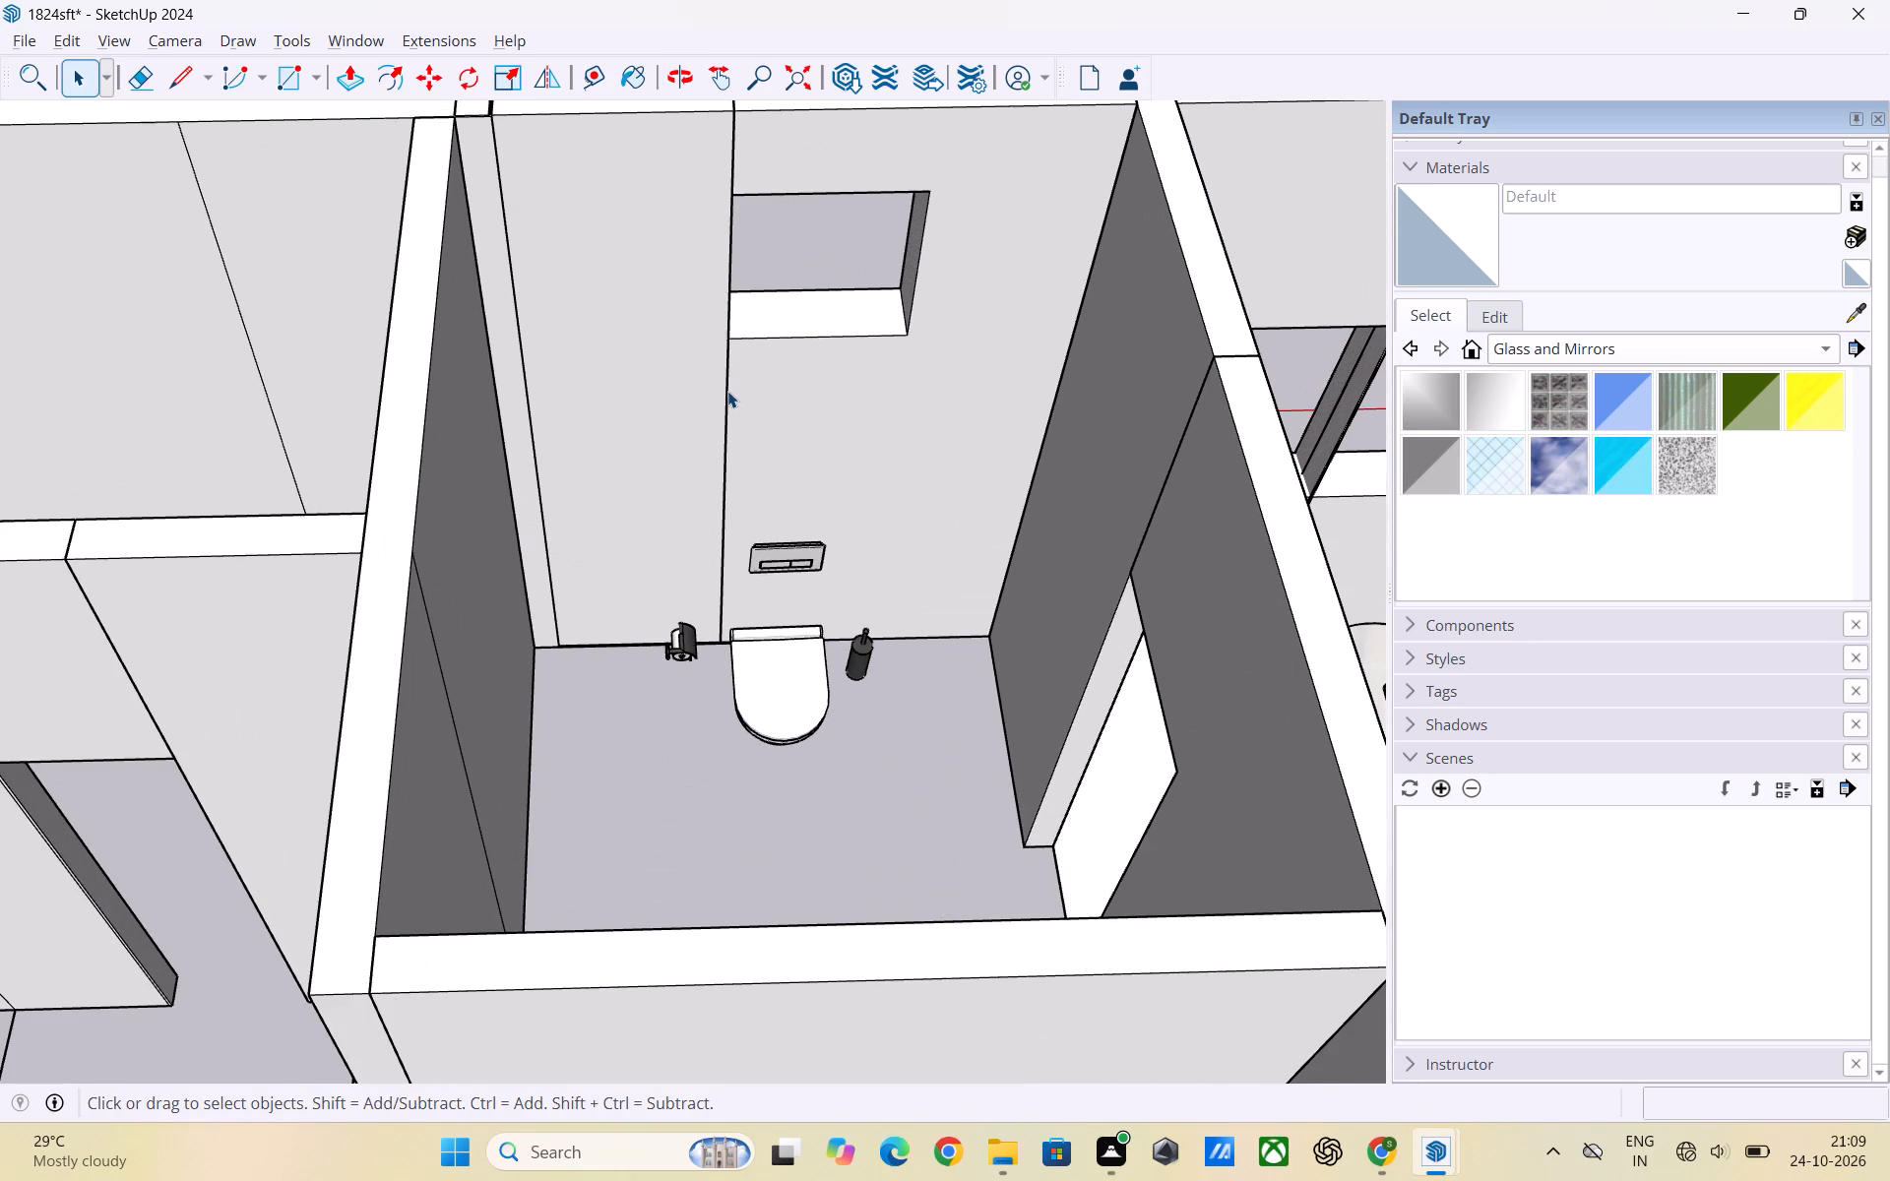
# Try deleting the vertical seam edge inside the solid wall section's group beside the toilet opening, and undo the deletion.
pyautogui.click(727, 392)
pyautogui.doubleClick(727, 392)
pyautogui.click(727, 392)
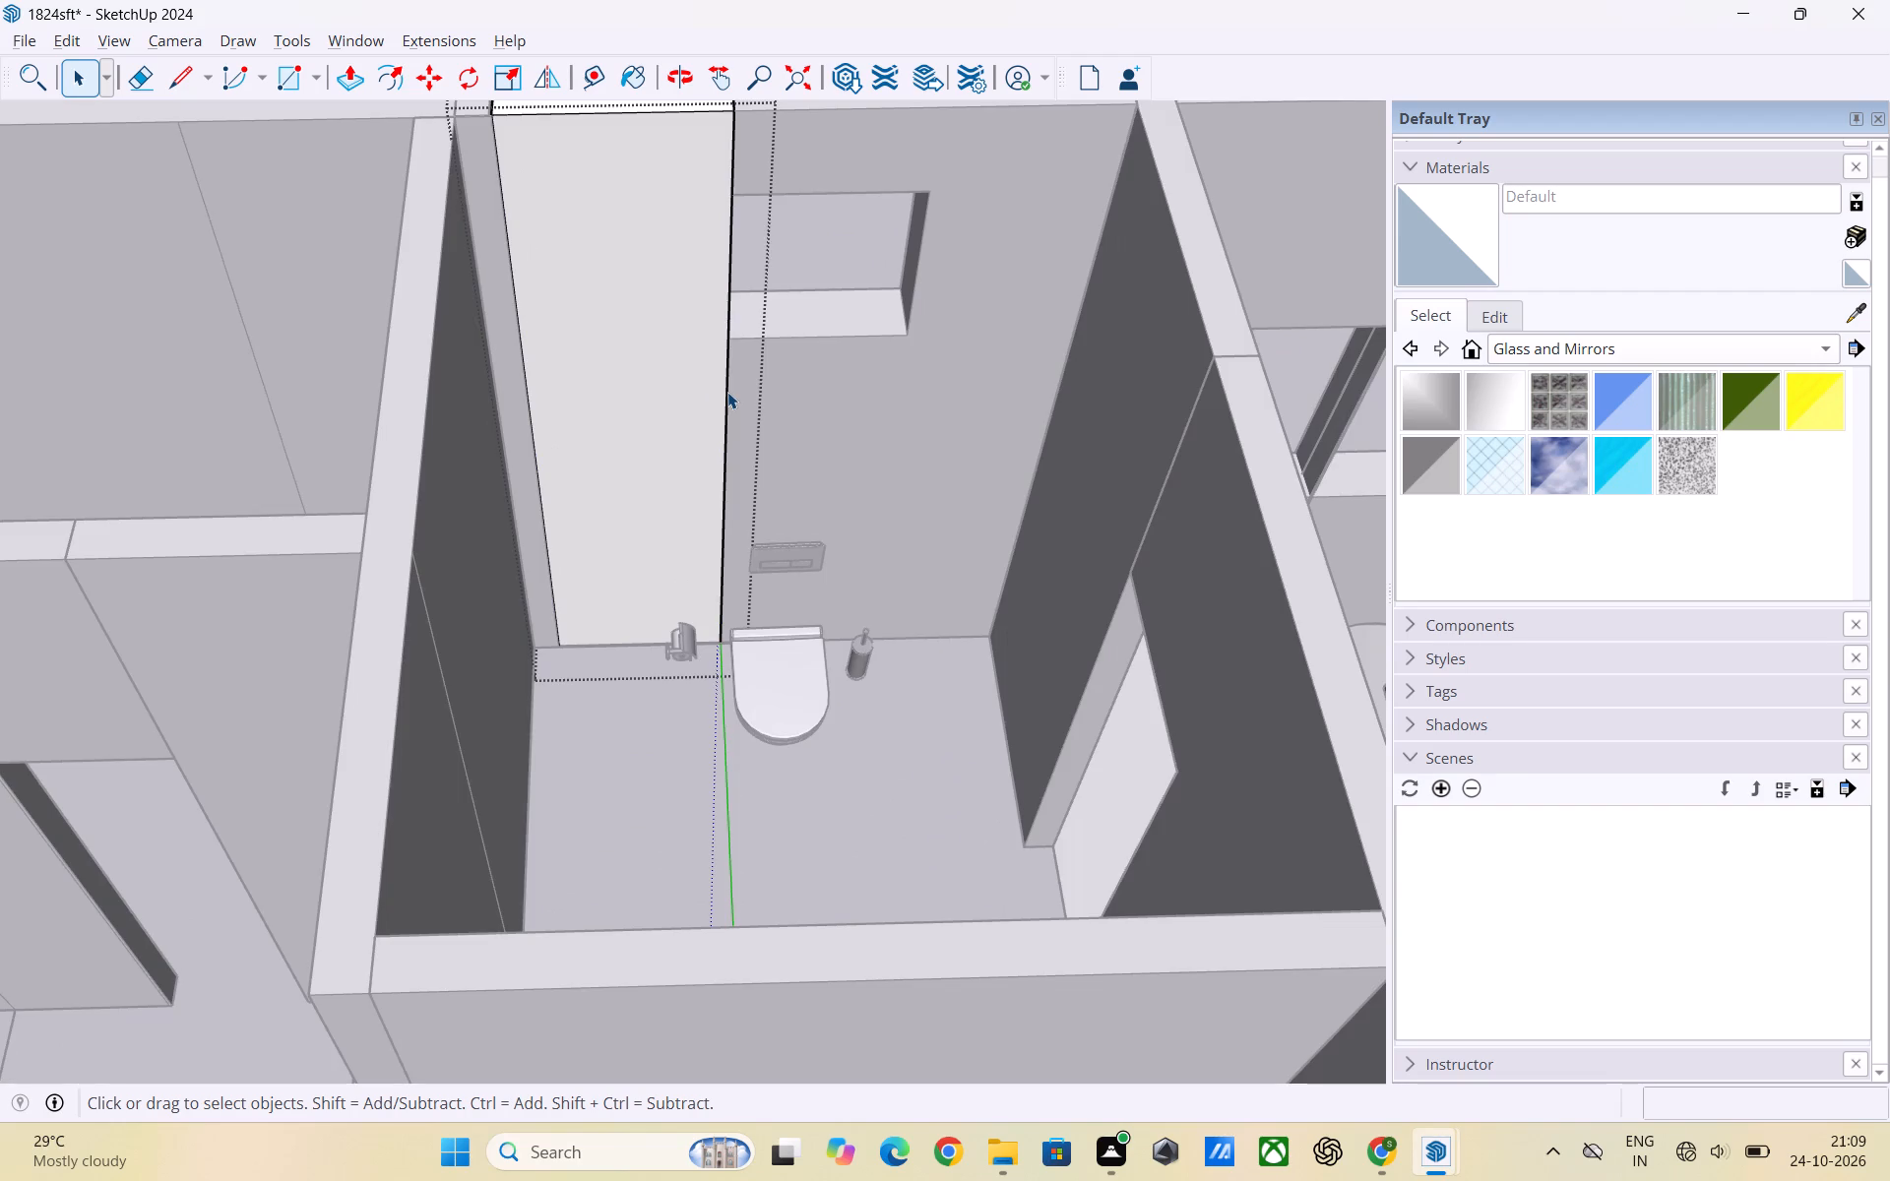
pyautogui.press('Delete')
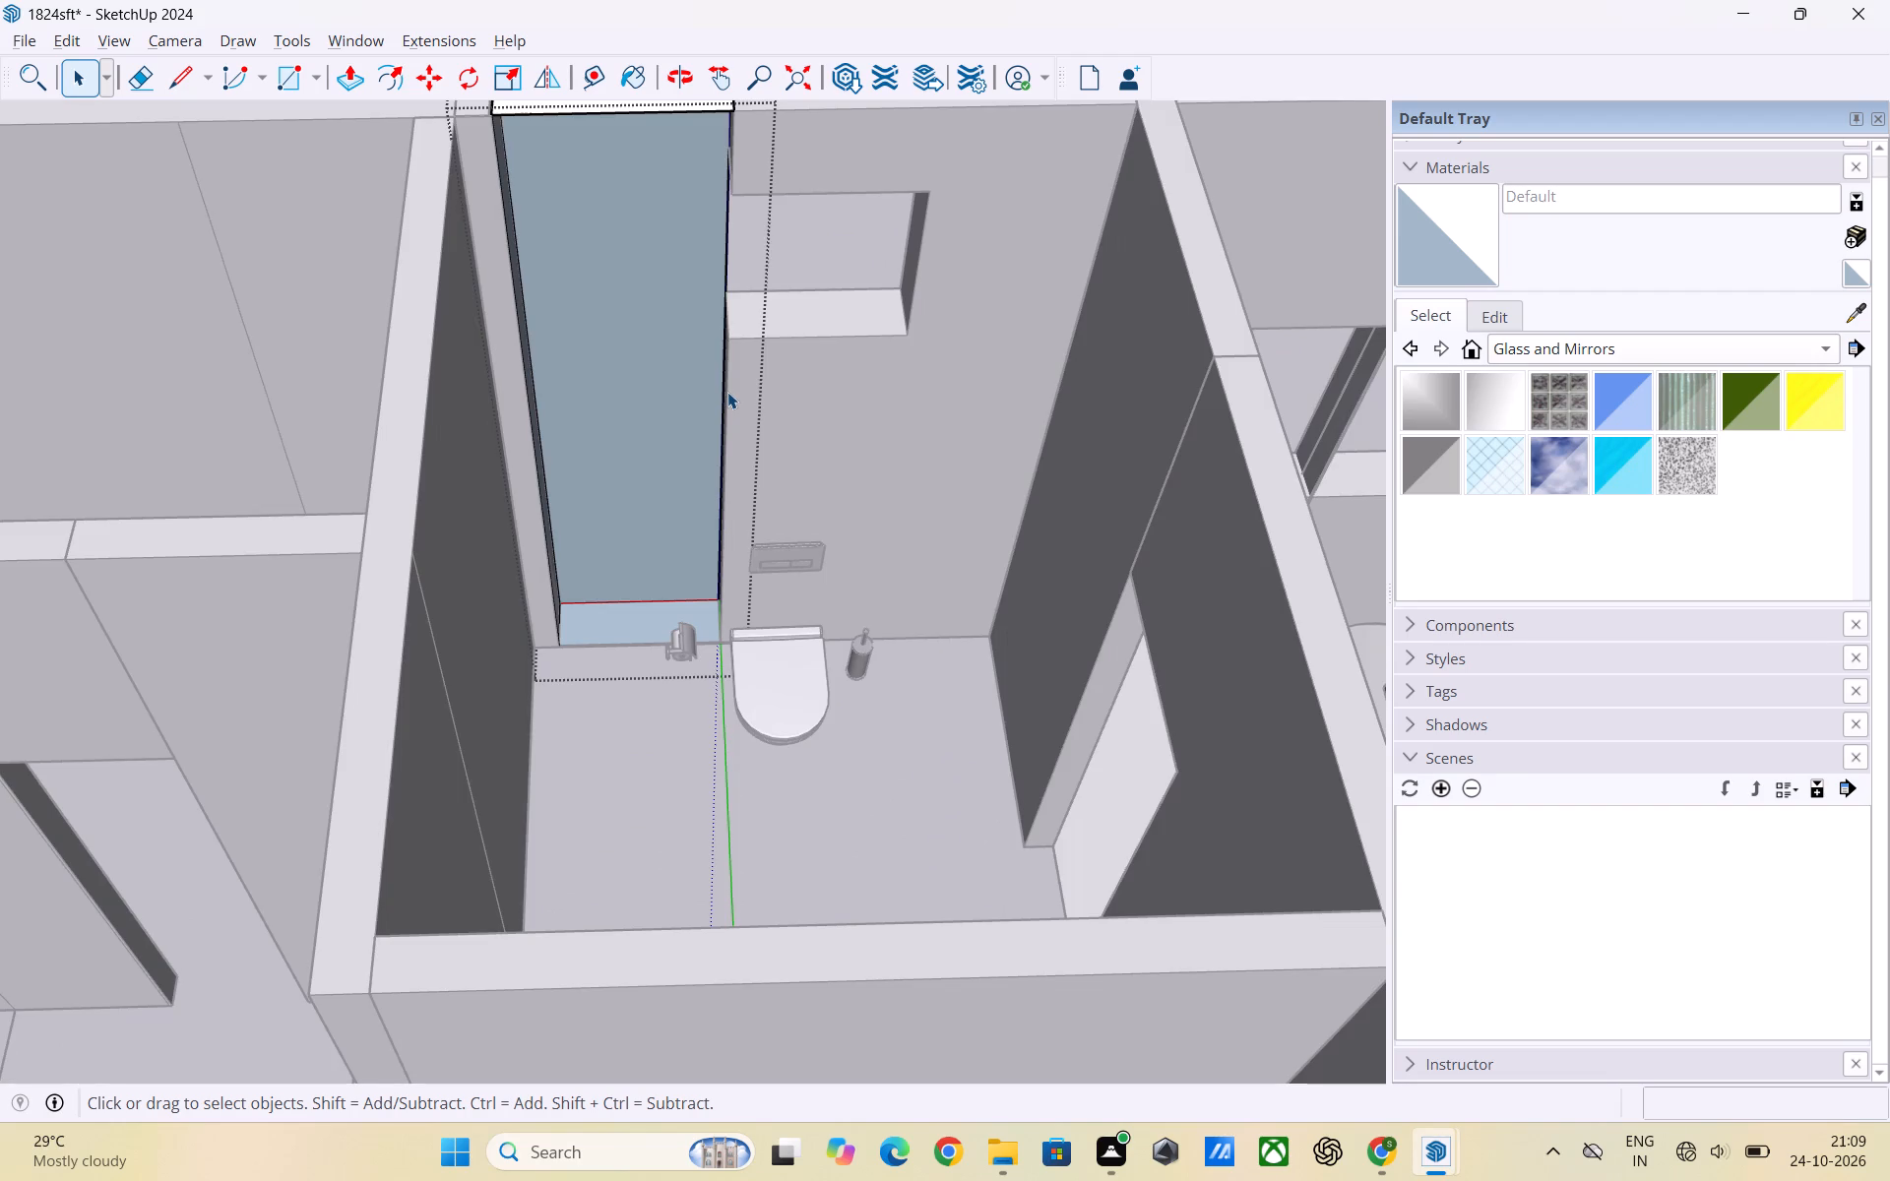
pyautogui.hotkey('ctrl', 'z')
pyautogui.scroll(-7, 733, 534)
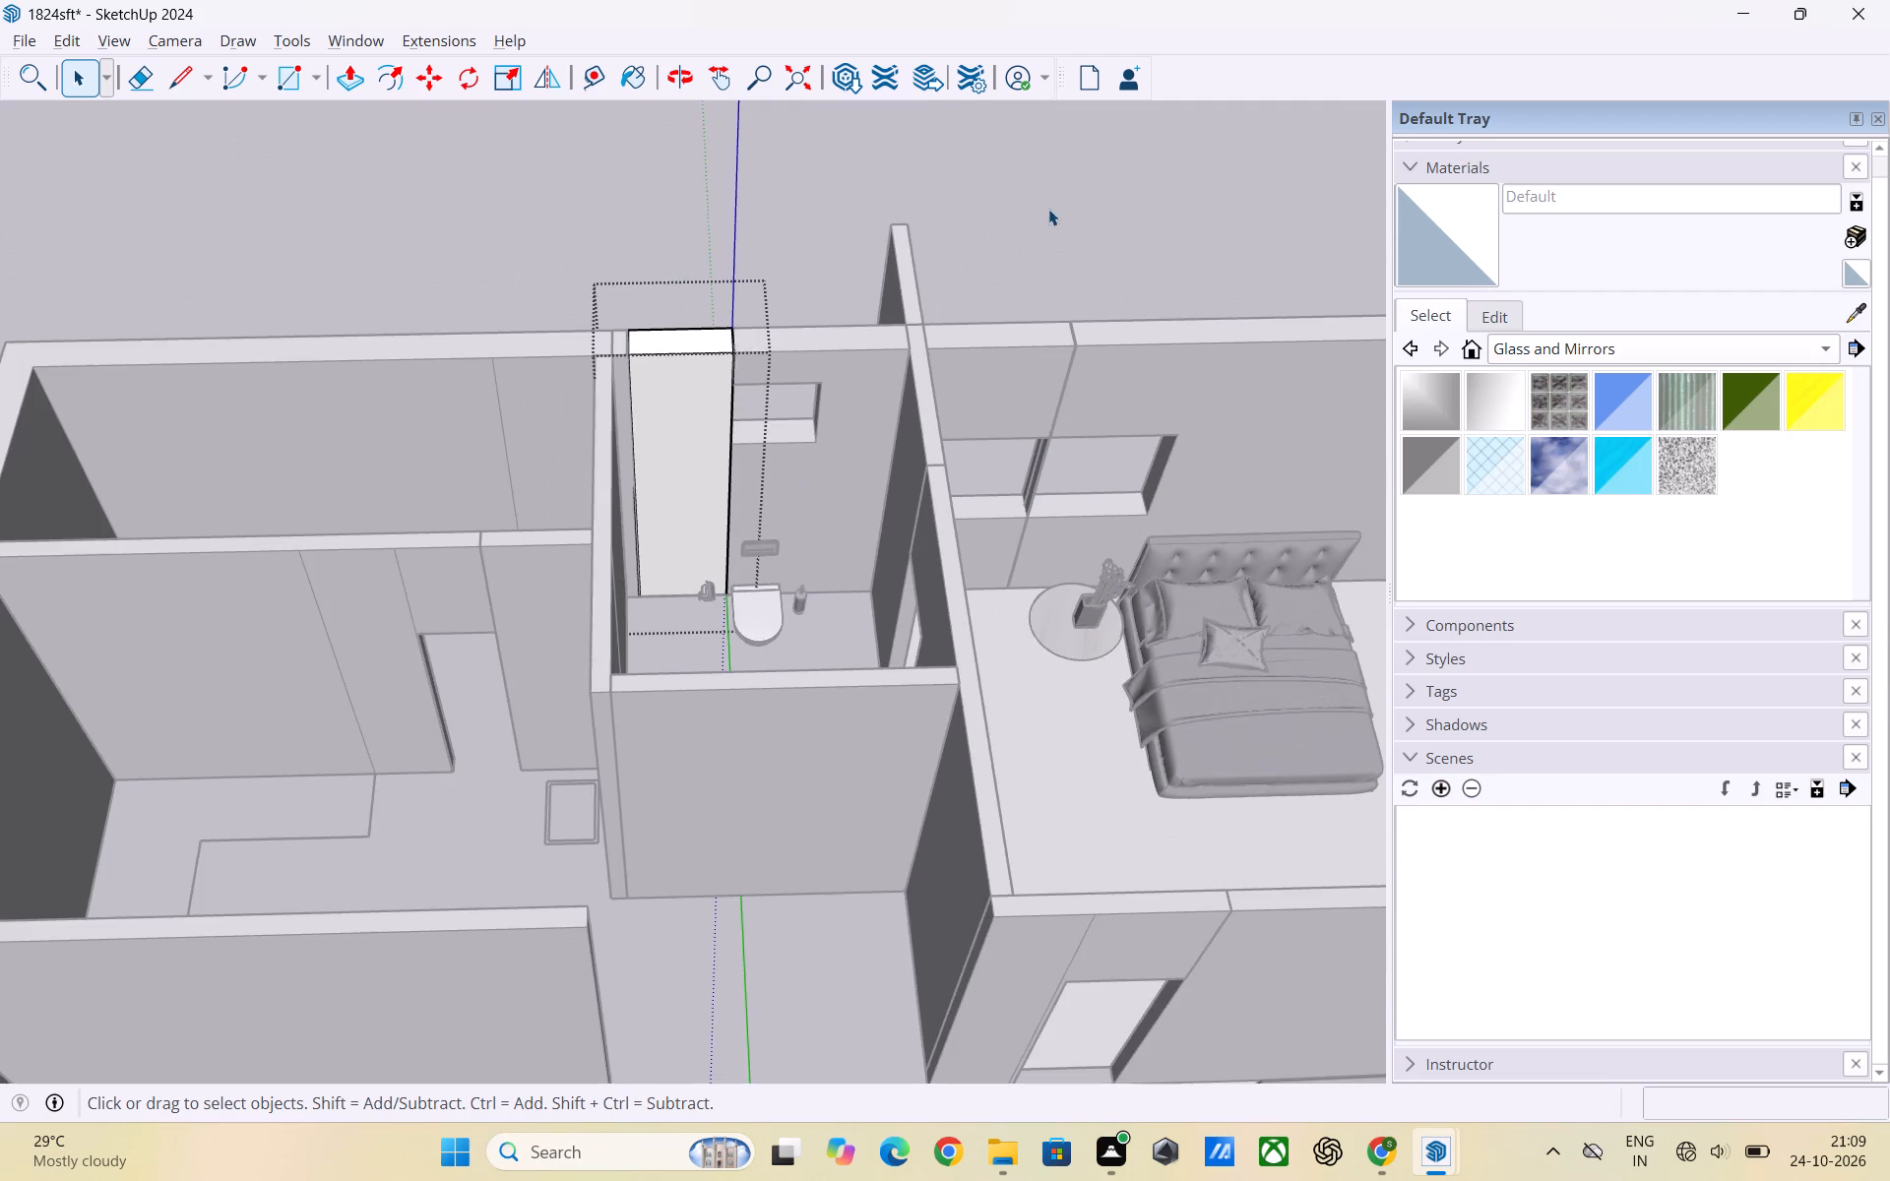
# Leave the wall group and examine the whole furnished house alongside the floor plan image and plan linework.
pyautogui.click(1060, 198)
pyautogui.scroll(3, 840, 288)
pyautogui.scroll(-7, 847, 297)
pyautogui.scroll(-4, 1122, 165)
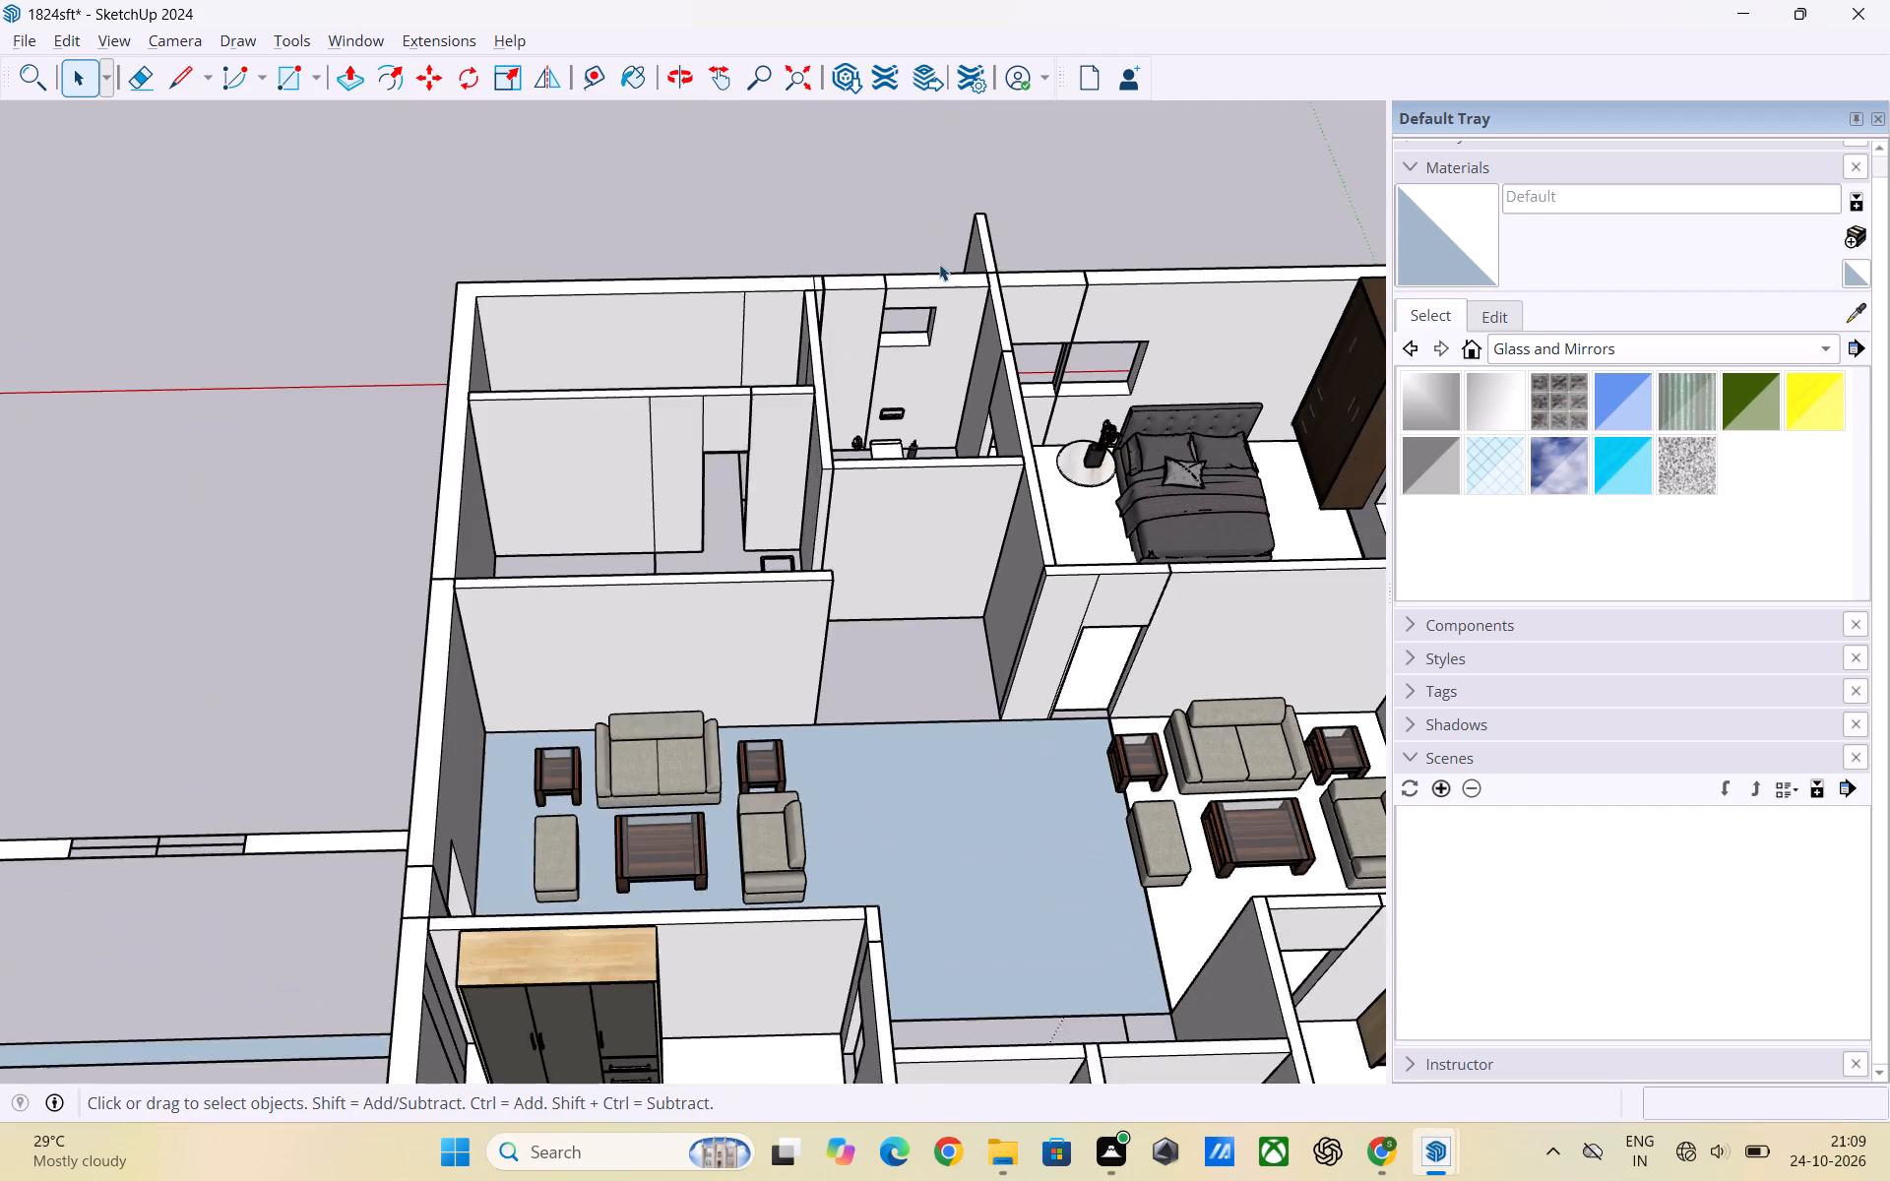
pyautogui.scroll(-2, 939, 264)
pyautogui.scroll(-4, 928, 372)
pyautogui.scroll(3, 1050, 807)
pyautogui.scroll(-1, 1035, 863)
pyautogui.scroll(2, 994, 890)
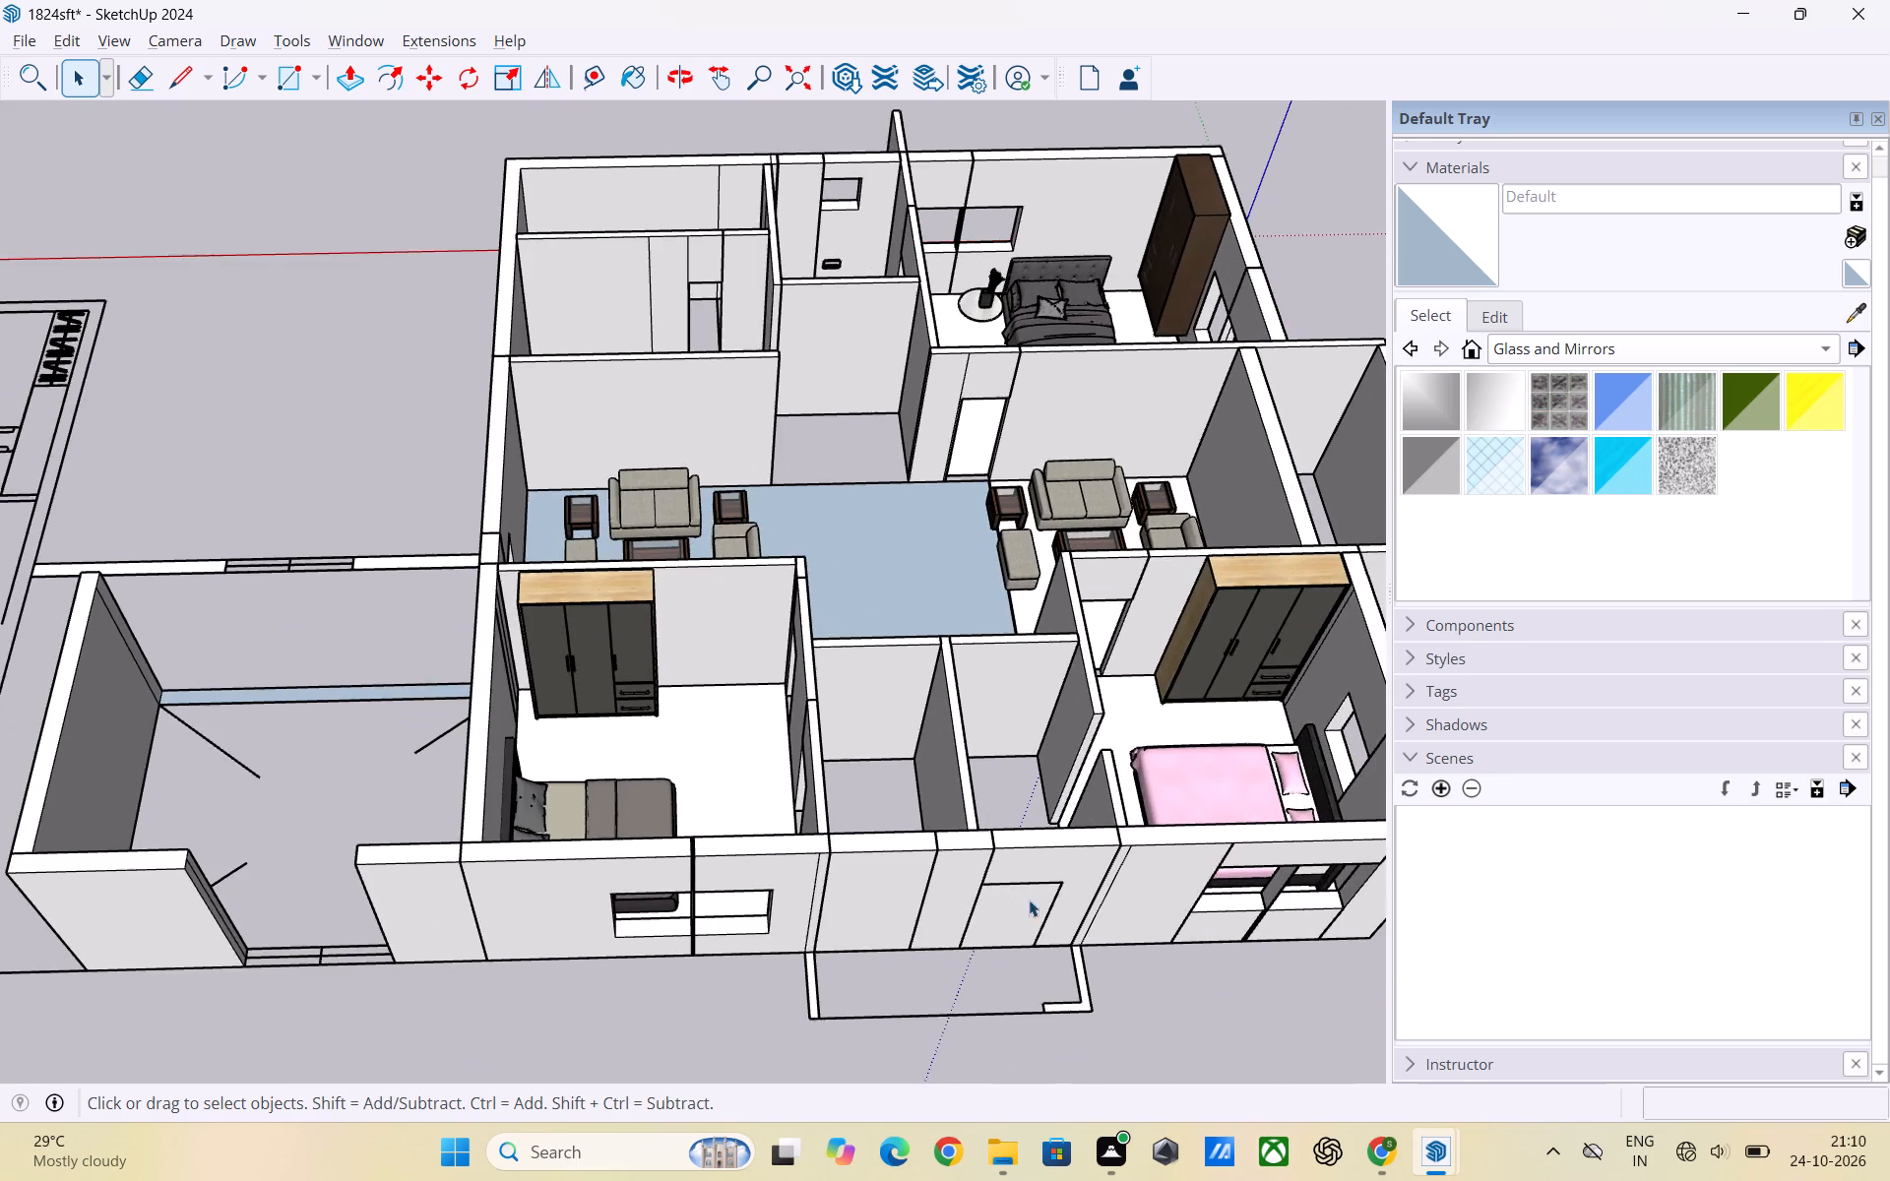
pyautogui.moveTo(1029, 903); pyautogui.dragTo(642, 783, button='middle')
pyautogui.scroll(-3, 847, 706)
pyautogui.moveTo(971, 809); pyautogui.dragTo(468, 829, button='middle')
pyautogui.scroll(-3, 1457, 635)
pyautogui.scroll(-2, 892, 551)
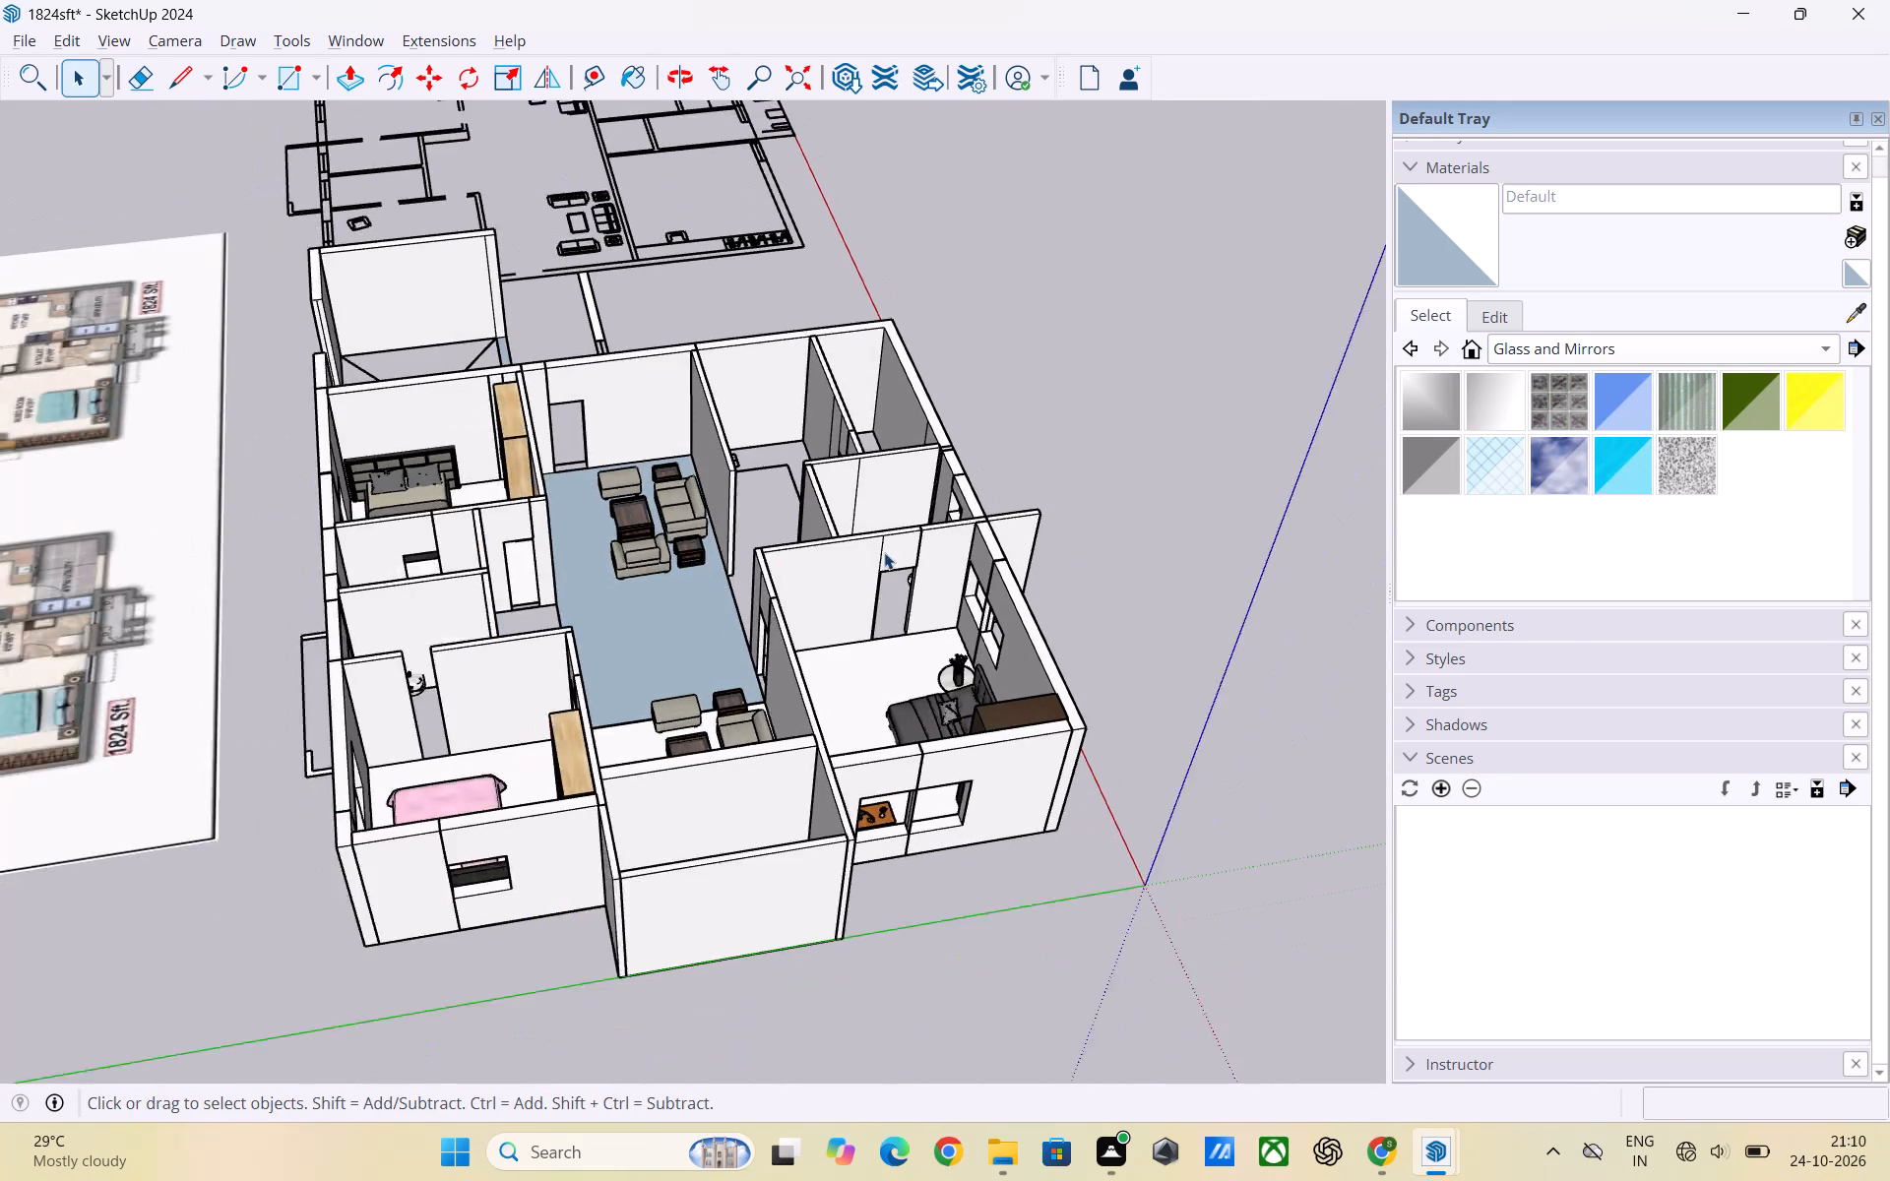
pyautogui.scroll(-4, 884, 552)
pyautogui.moveTo(1163, 576); pyautogui.dragTo(550, 714, button='middle')
pyautogui.scroll(3, 1107, 567)
pyautogui.scroll(-6, 1309, 583)
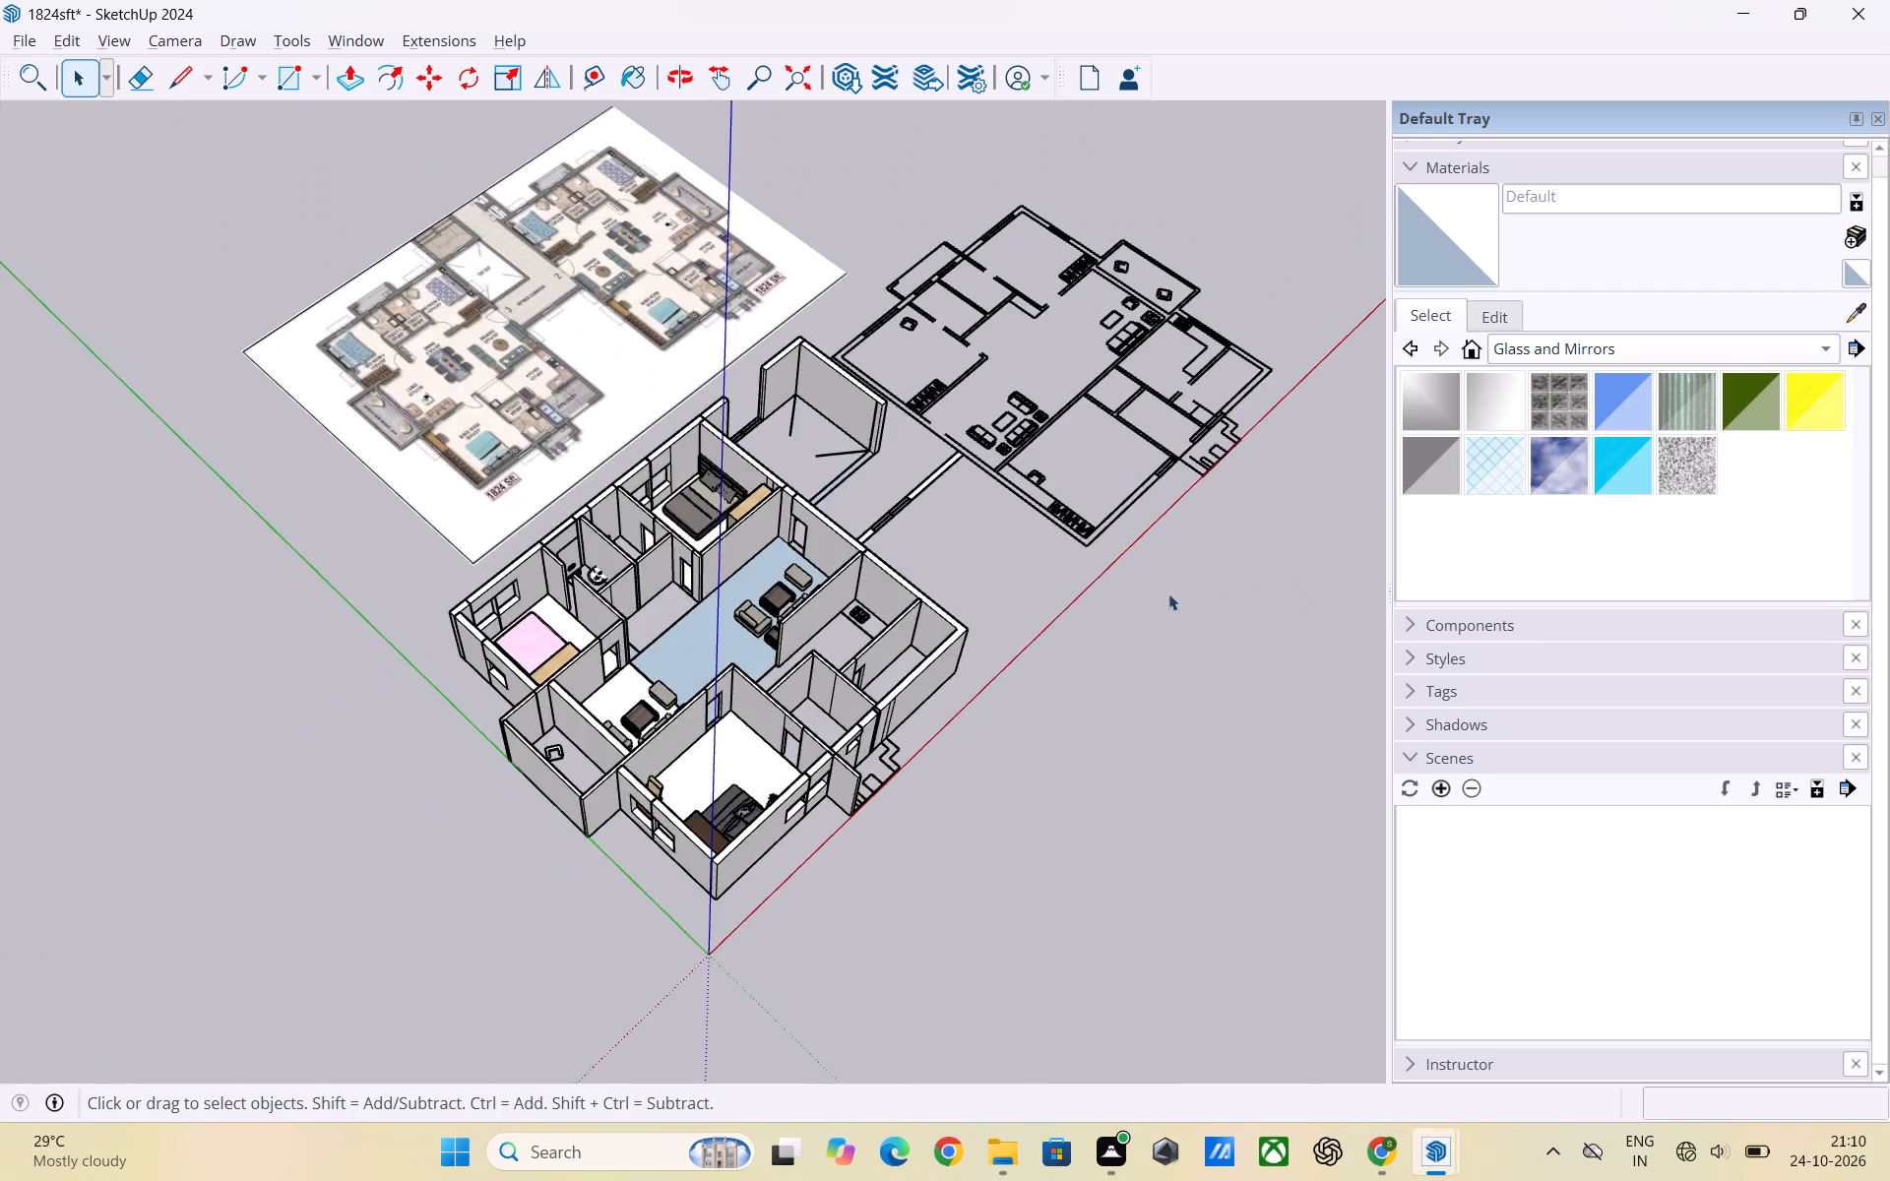
pyautogui.scroll(-3, 1206, 573)
pyautogui.moveTo(1226, 590); pyautogui.dragTo(815, 640, button='middle')
# Examine the two adjacent toilets and their outer walls between the two bedrooms from above.
pyautogui.scroll(6, 753, 590)
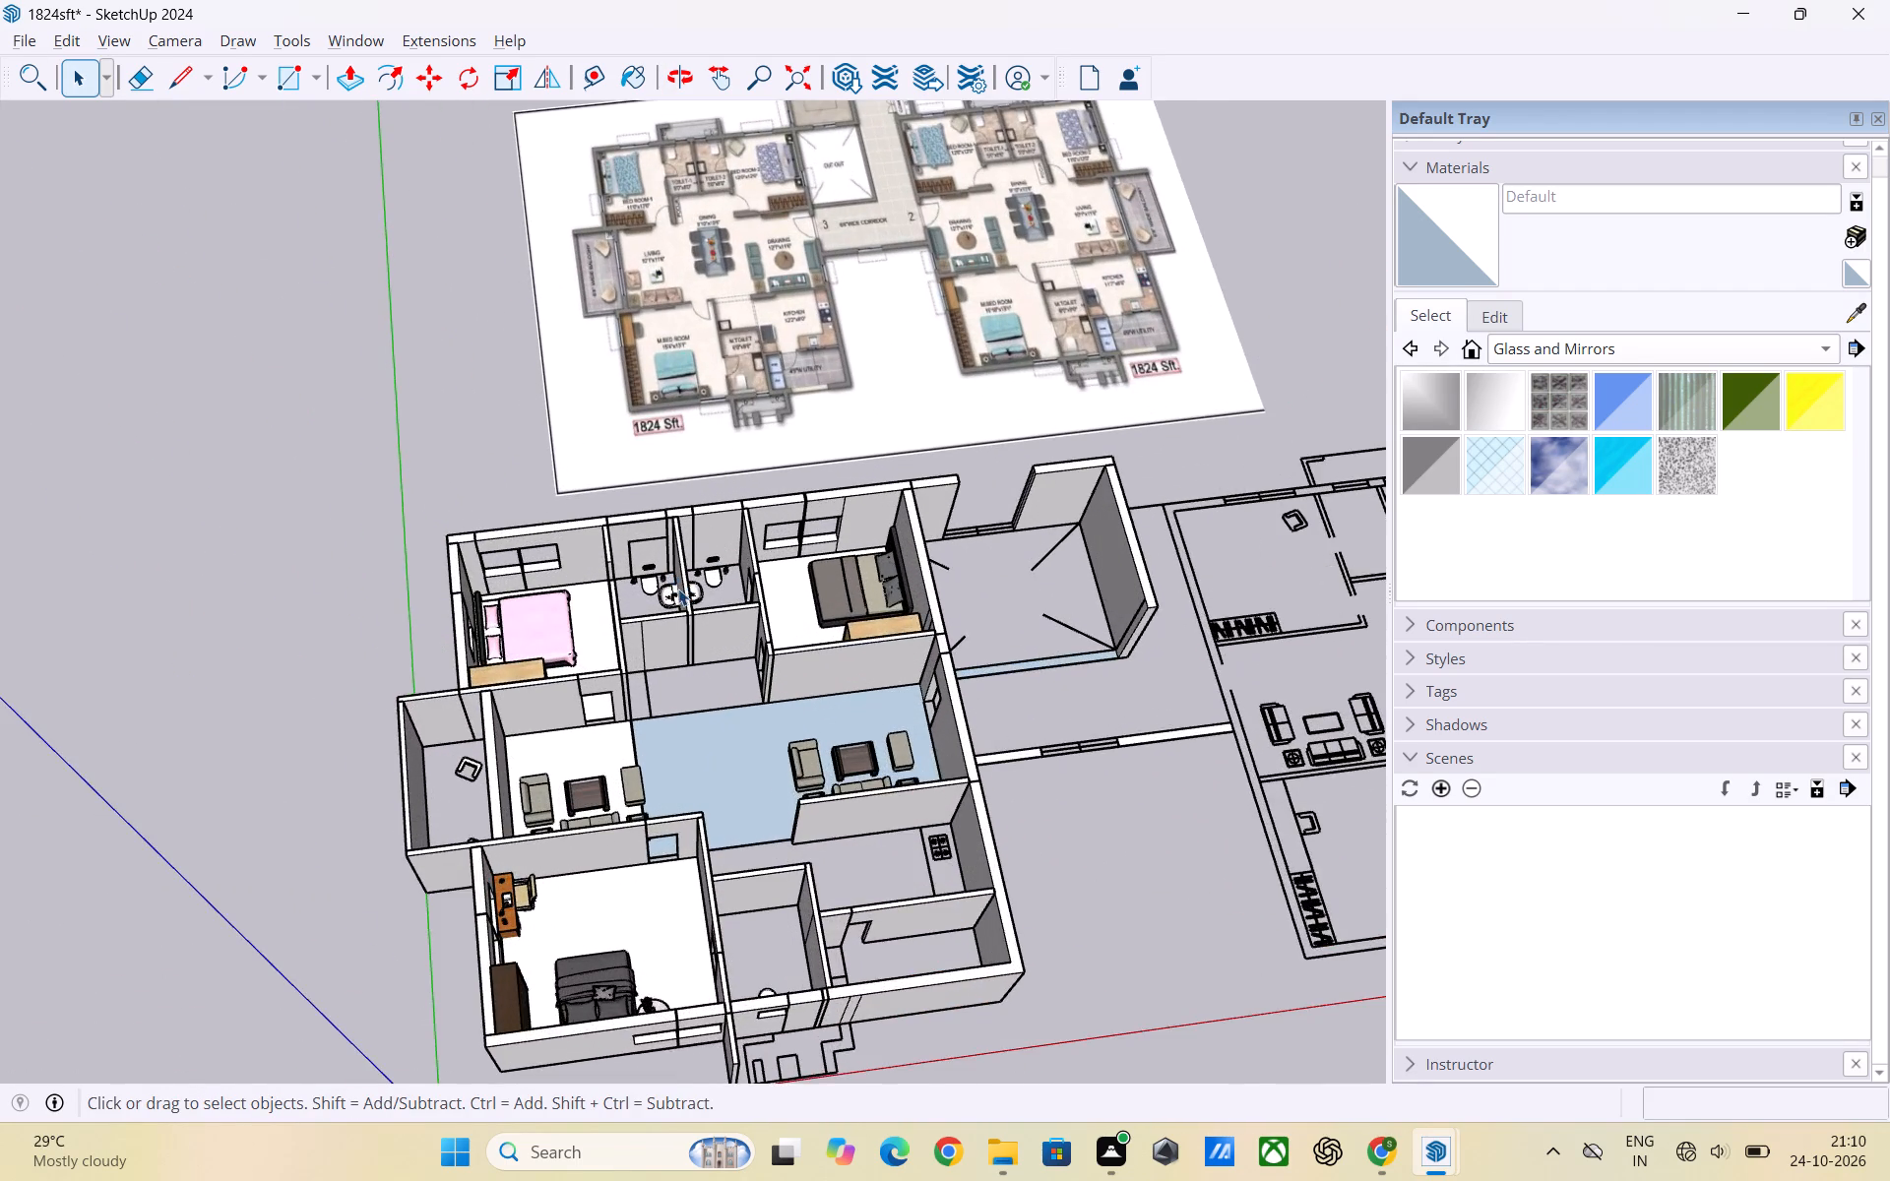
pyautogui.moveTo(670, 593); pyautogui.dragTo(636, 464, button='middle')
pyautogui.scroll(8, 705, 546)
pyautogui.moveTo(718, 551); pyautogui.dragTo(718, 635, button='middle')
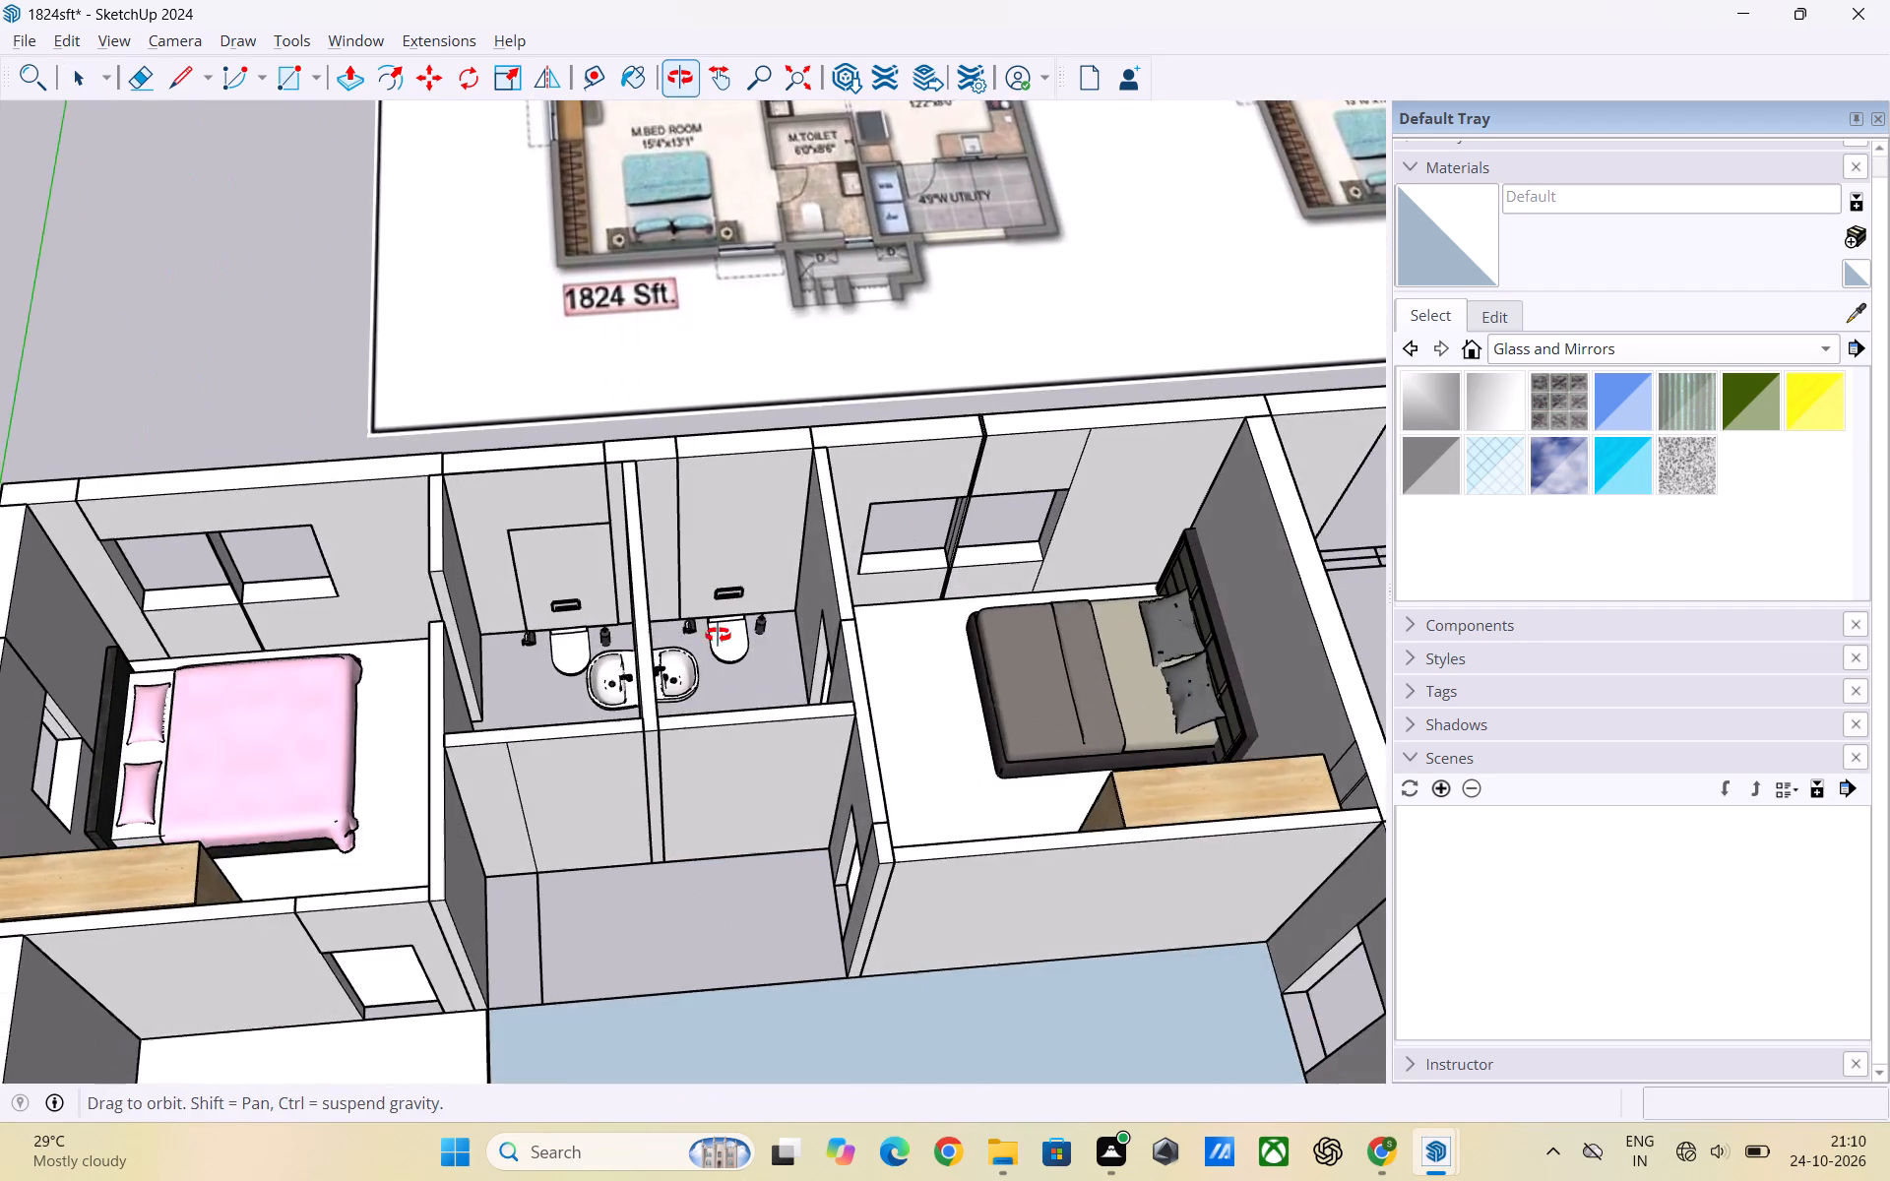
pyautogui.moveTo(718, 635); pyautogui.dragTo(718, 636, button='middle')
pyautogui.scroll(4, 694, 653)
pyautogui.scroll(-1, 800, 471)
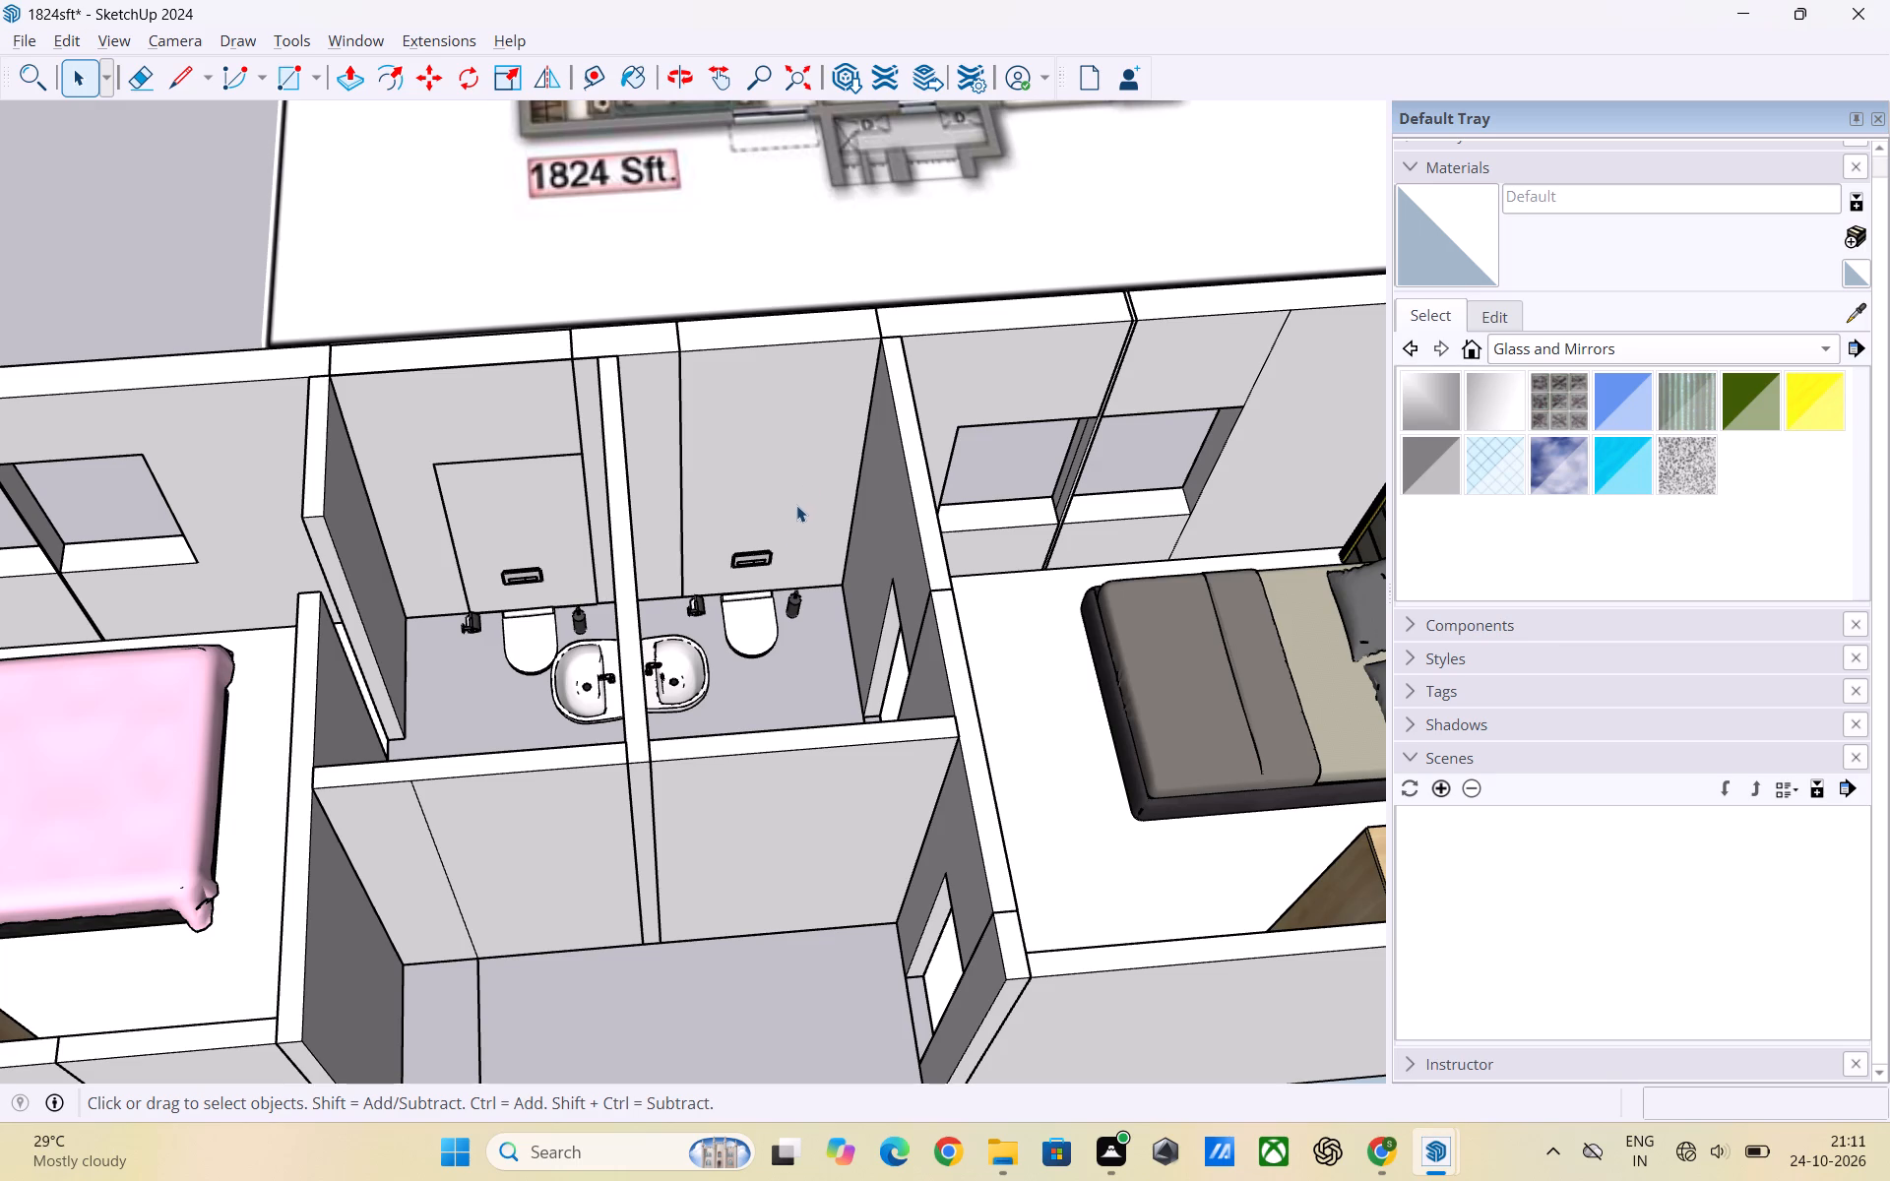
pyautogui.scroll(3, 786, 546)
pyautogui.scroll(-6, 786, 546)
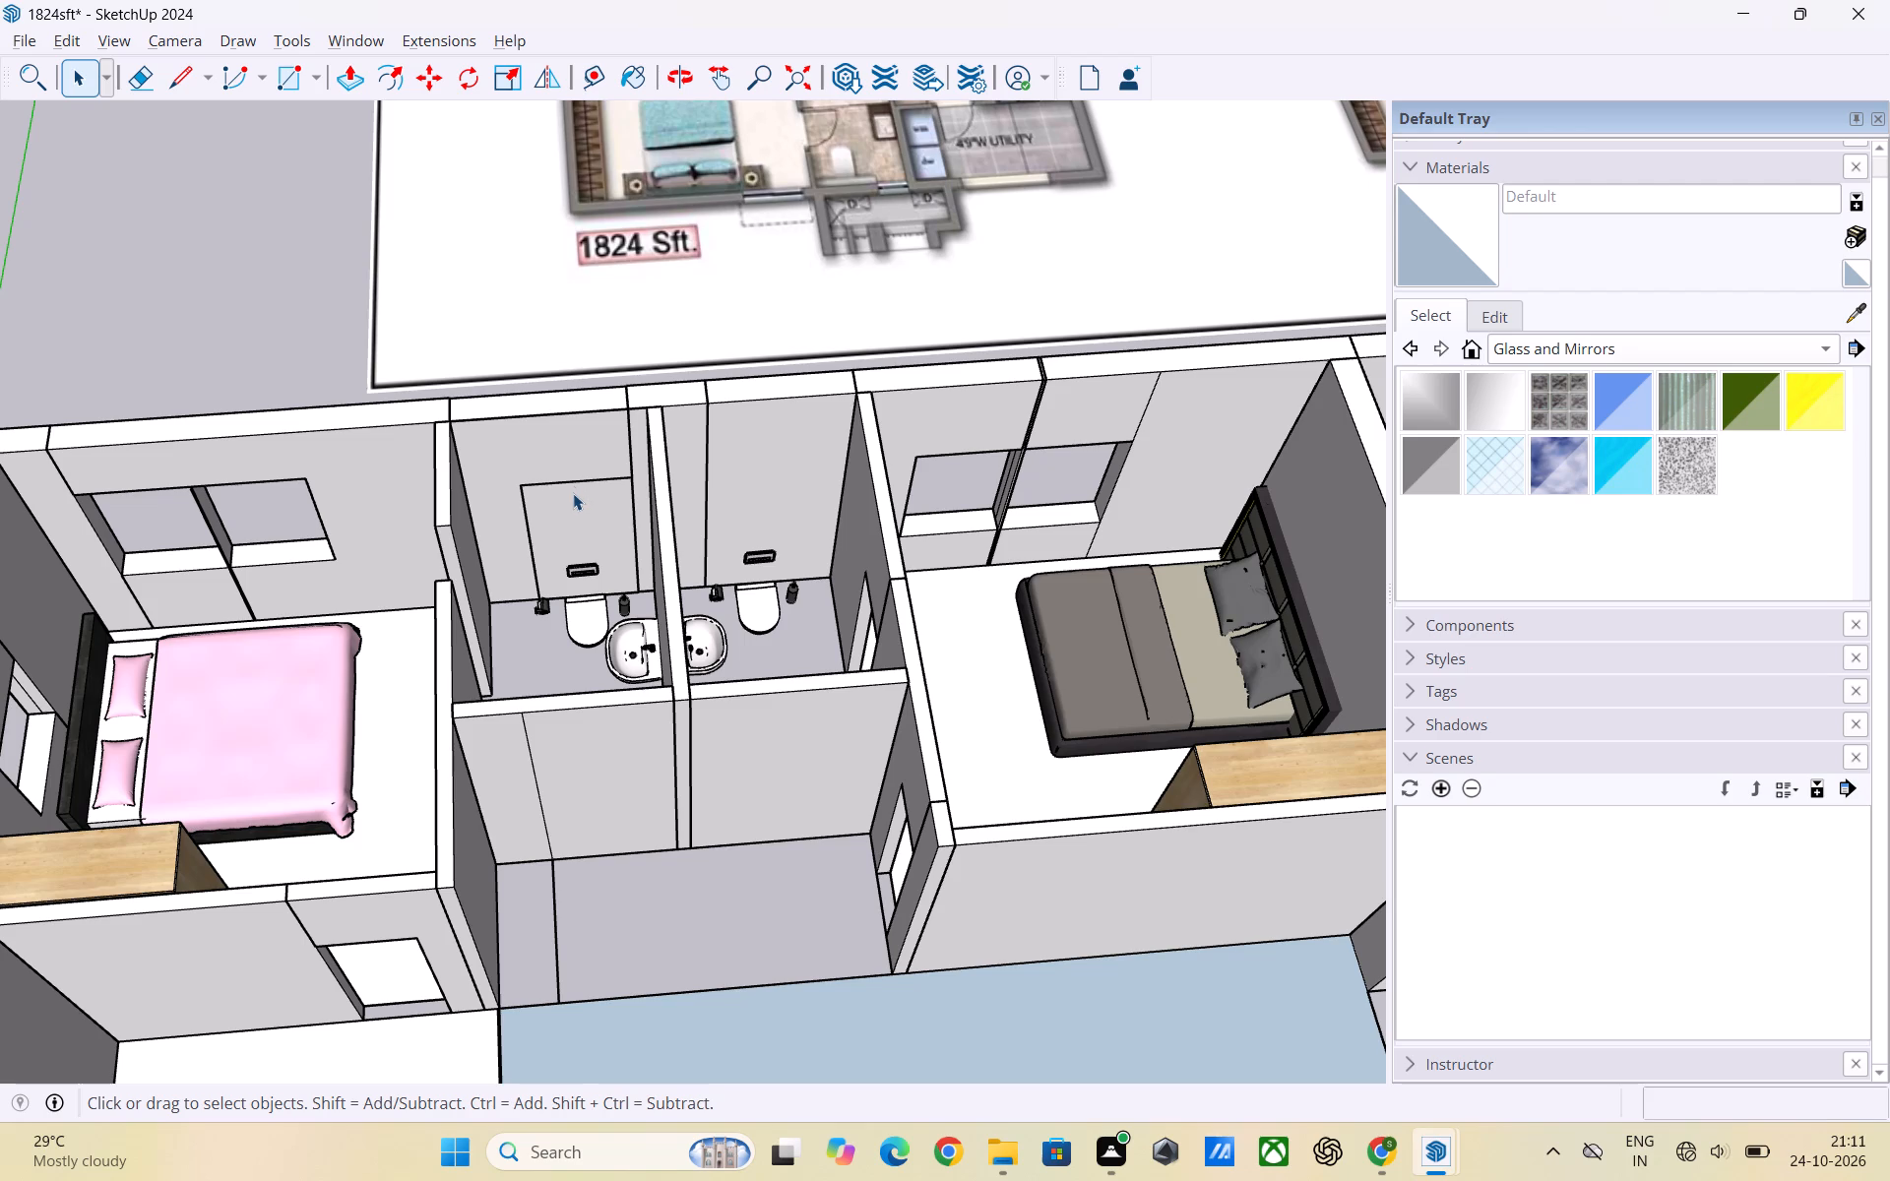
# Delete the panel face and, within its group, the inner wall face around it in the toilet beside the pink-bed bedroom.
pyautogui.click(570, 505)
pyautogui.press('Delete')
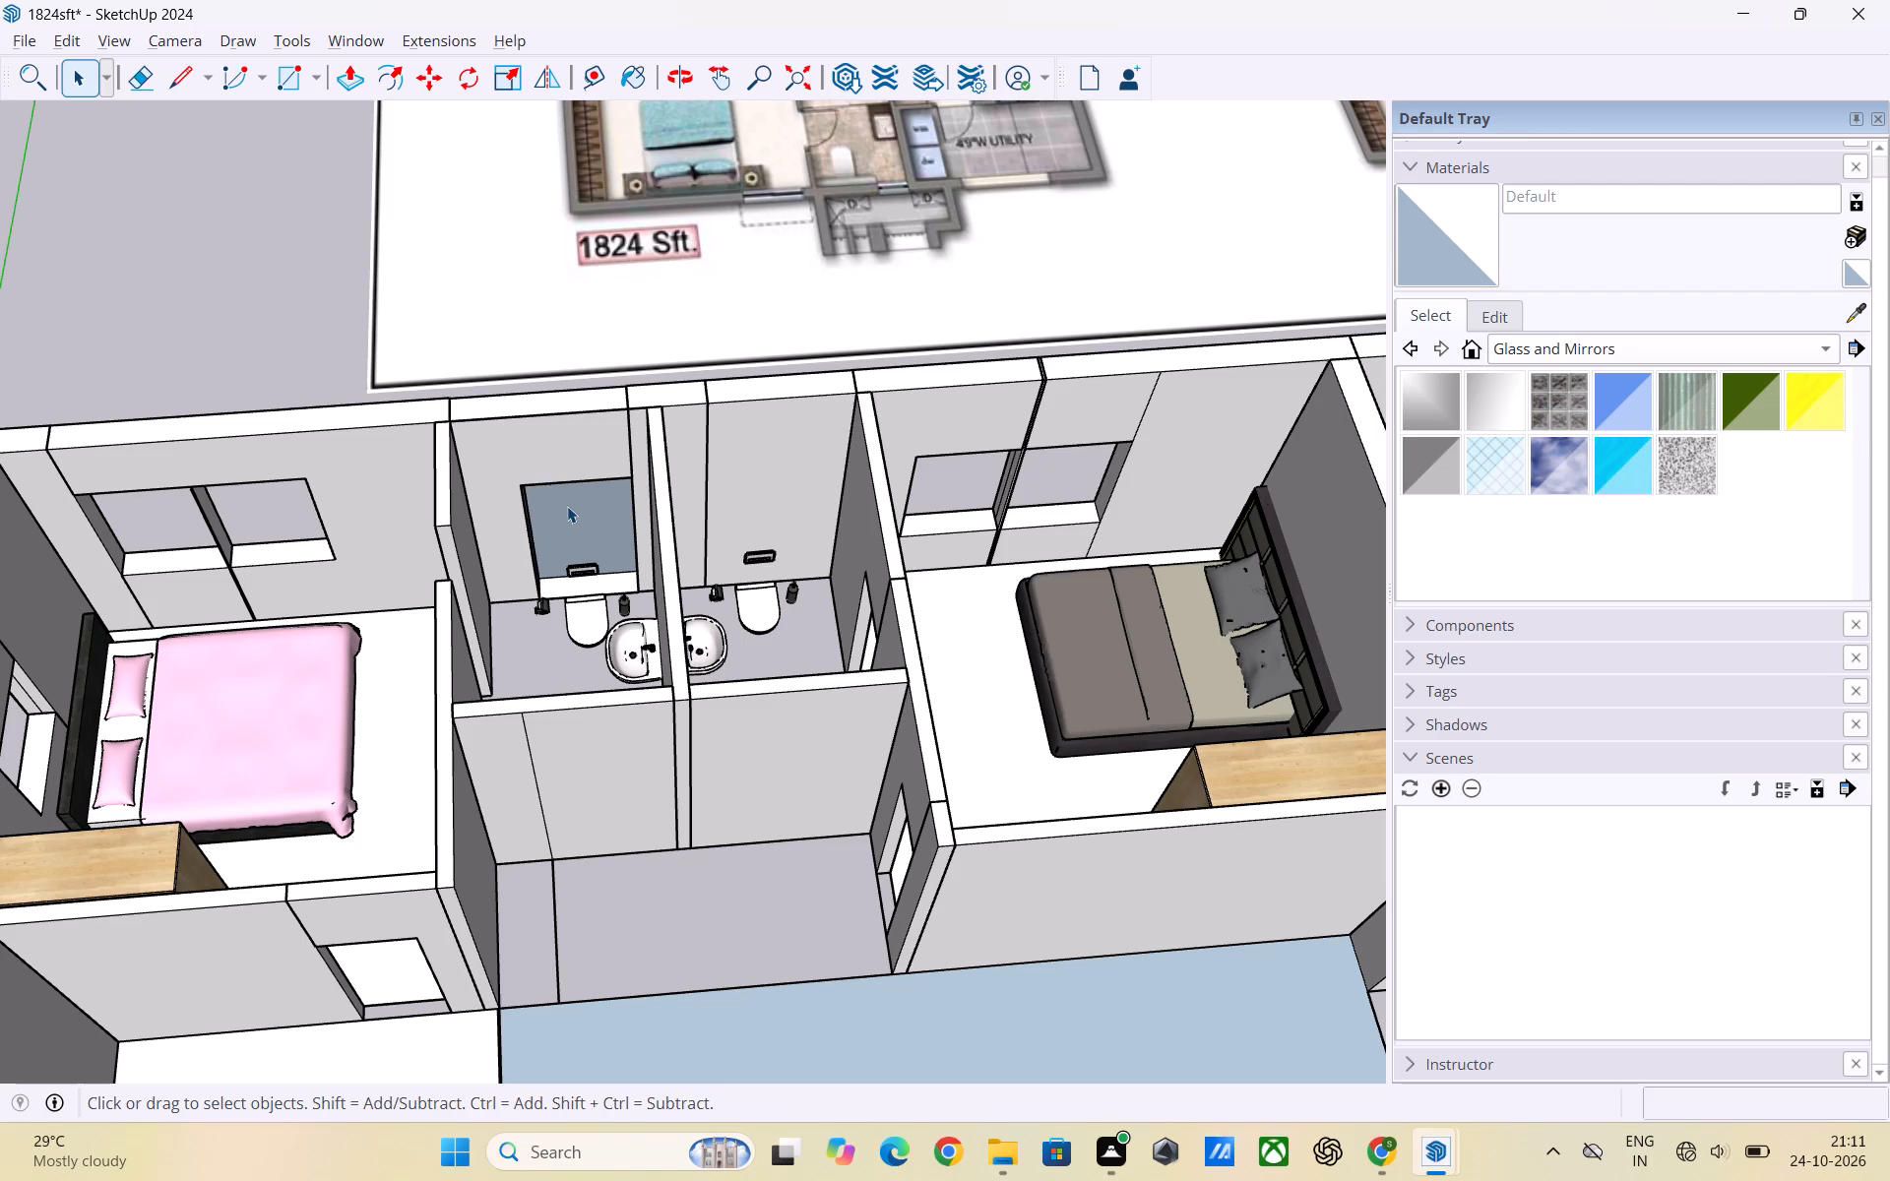
pyautogui.click(538, 463)
pyautogui.click(570, 450)
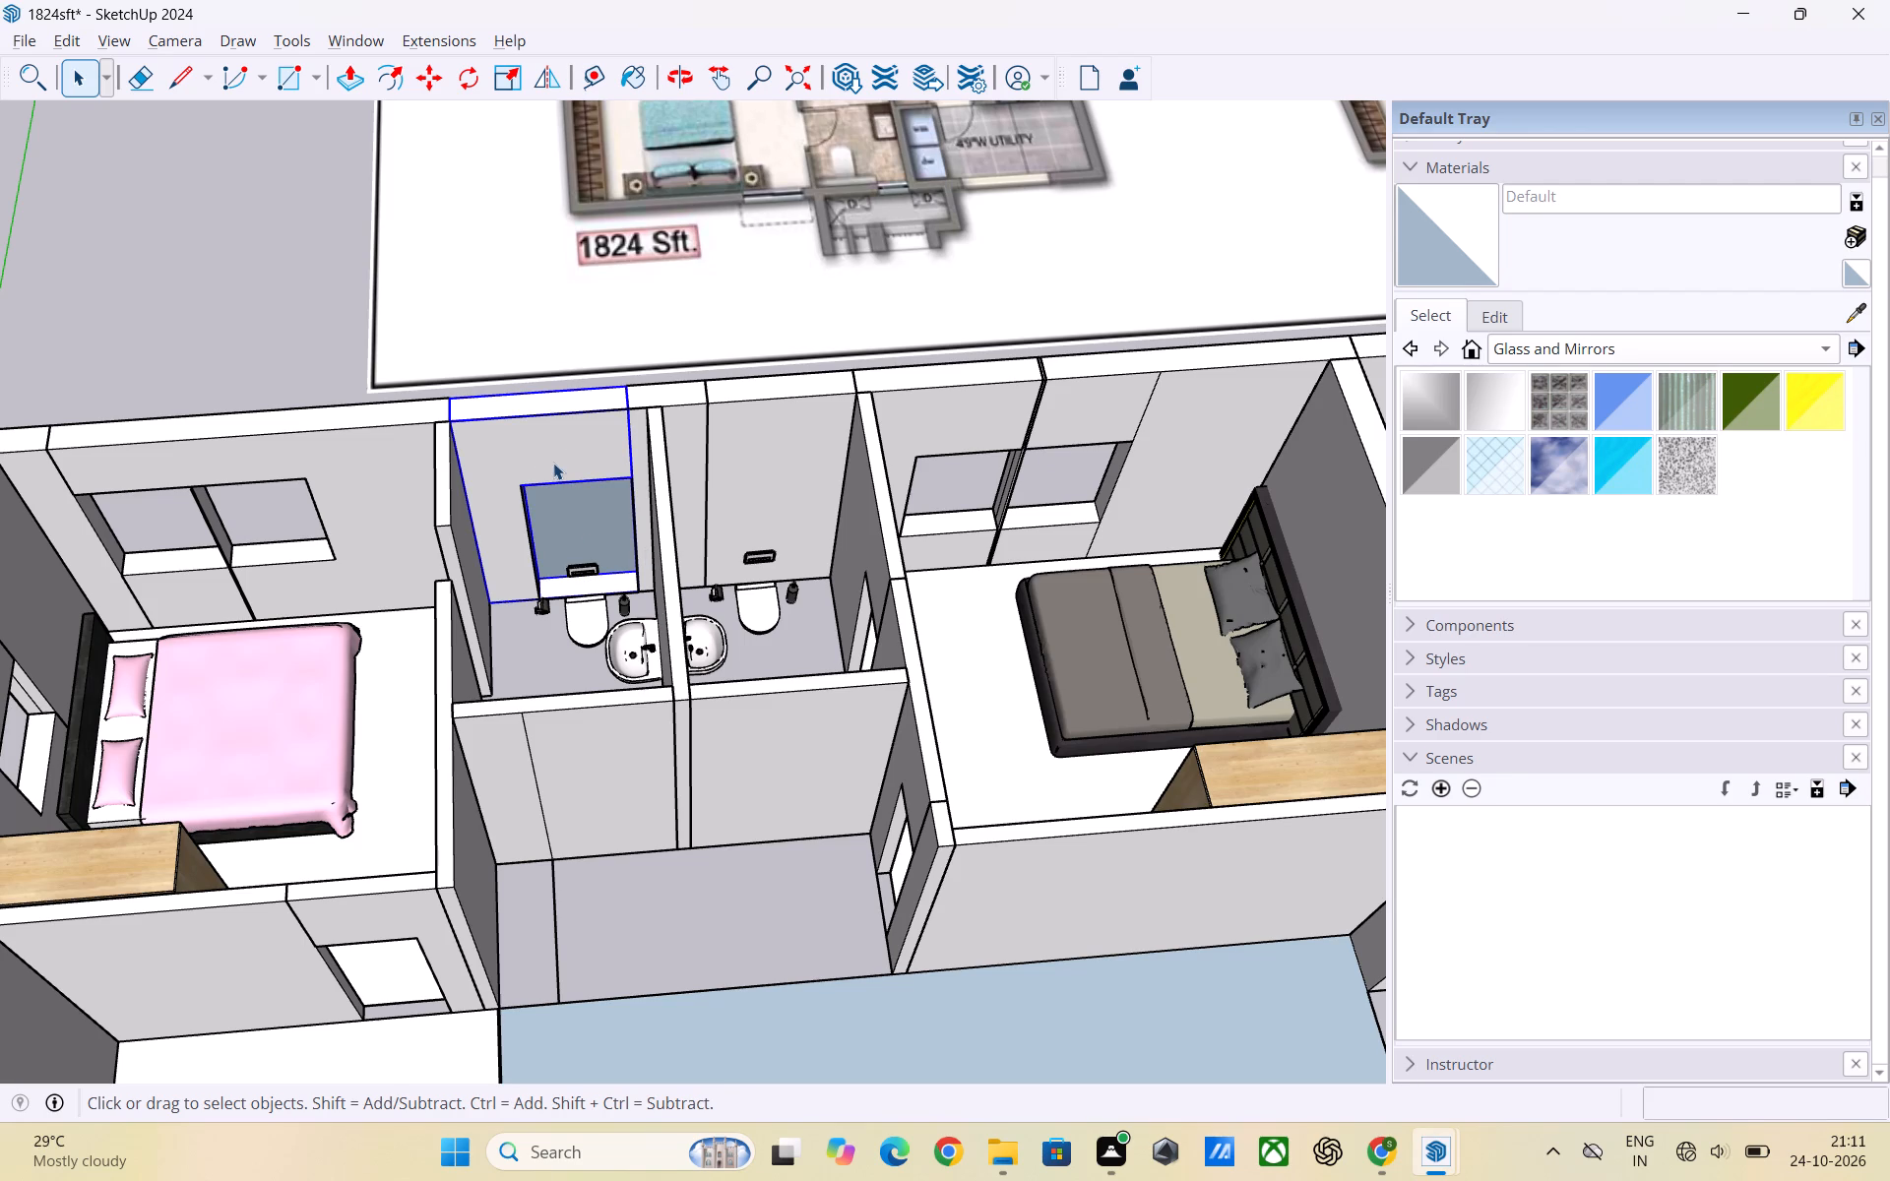
pyautogui.tripleClick(553, 462)
pyautogui.doubleClick(557, 460)
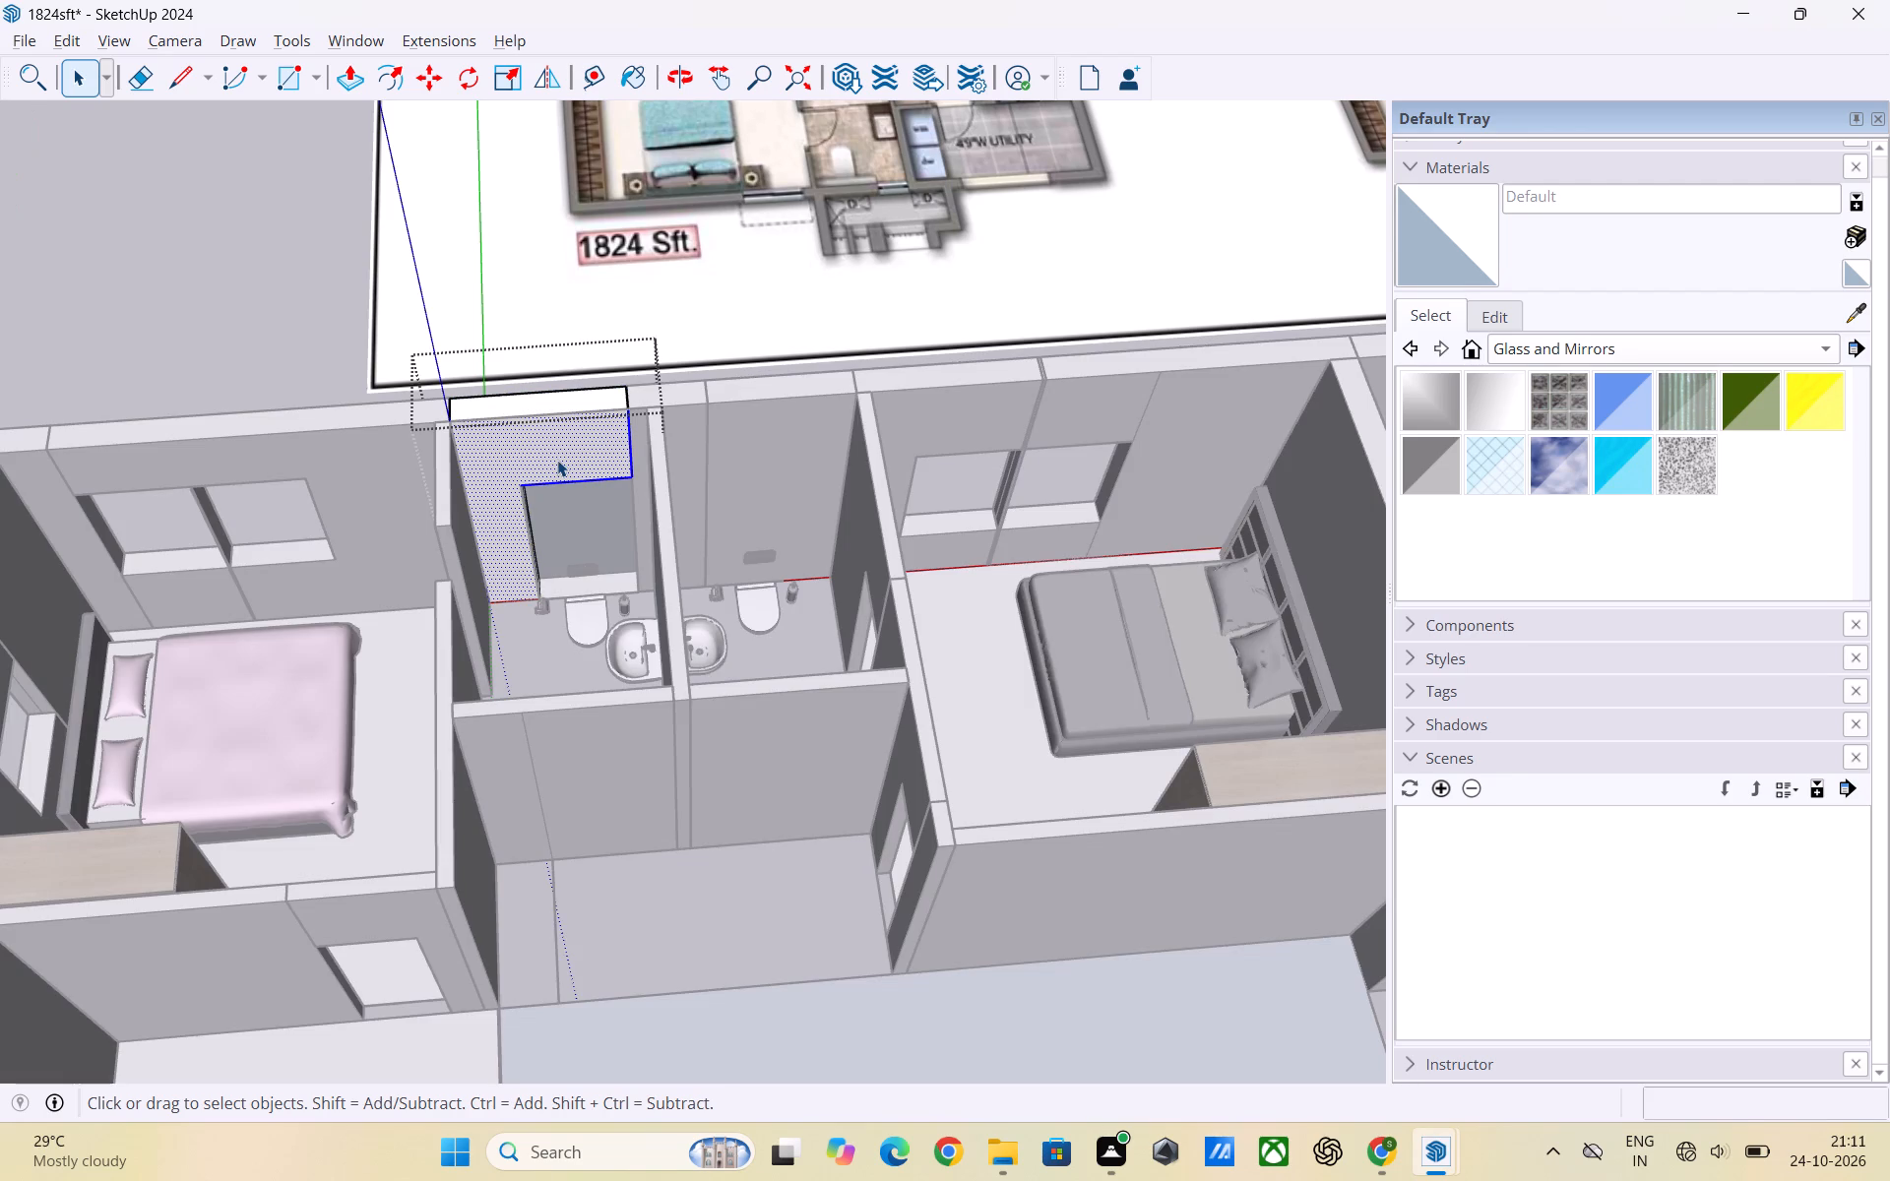
pyautogui.press('Delete')
pyautogui.click(1129, 277)
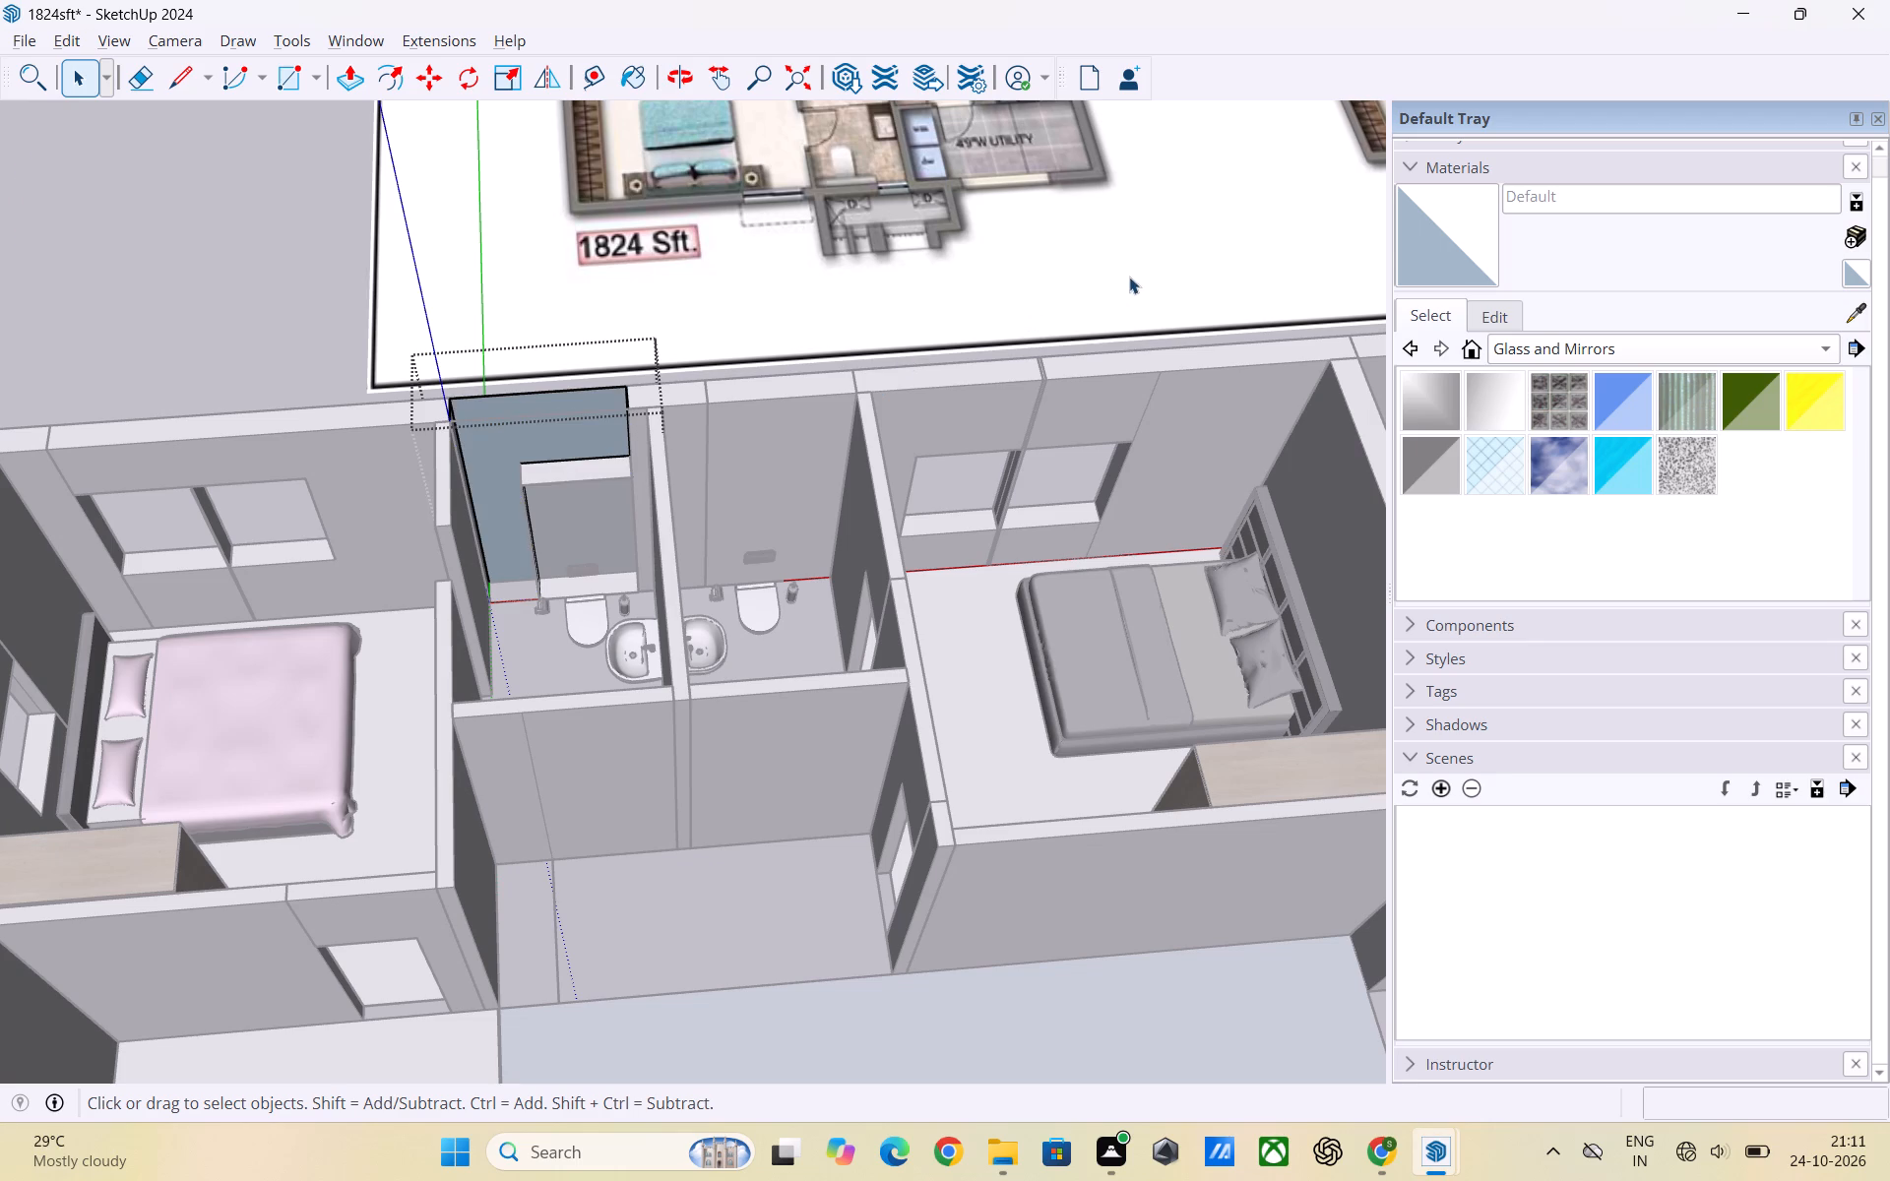
# Delete the face under the head of that toilet's wall recess and the edge along its inner side.
pyautogui.scroll(-1, 601, 538)
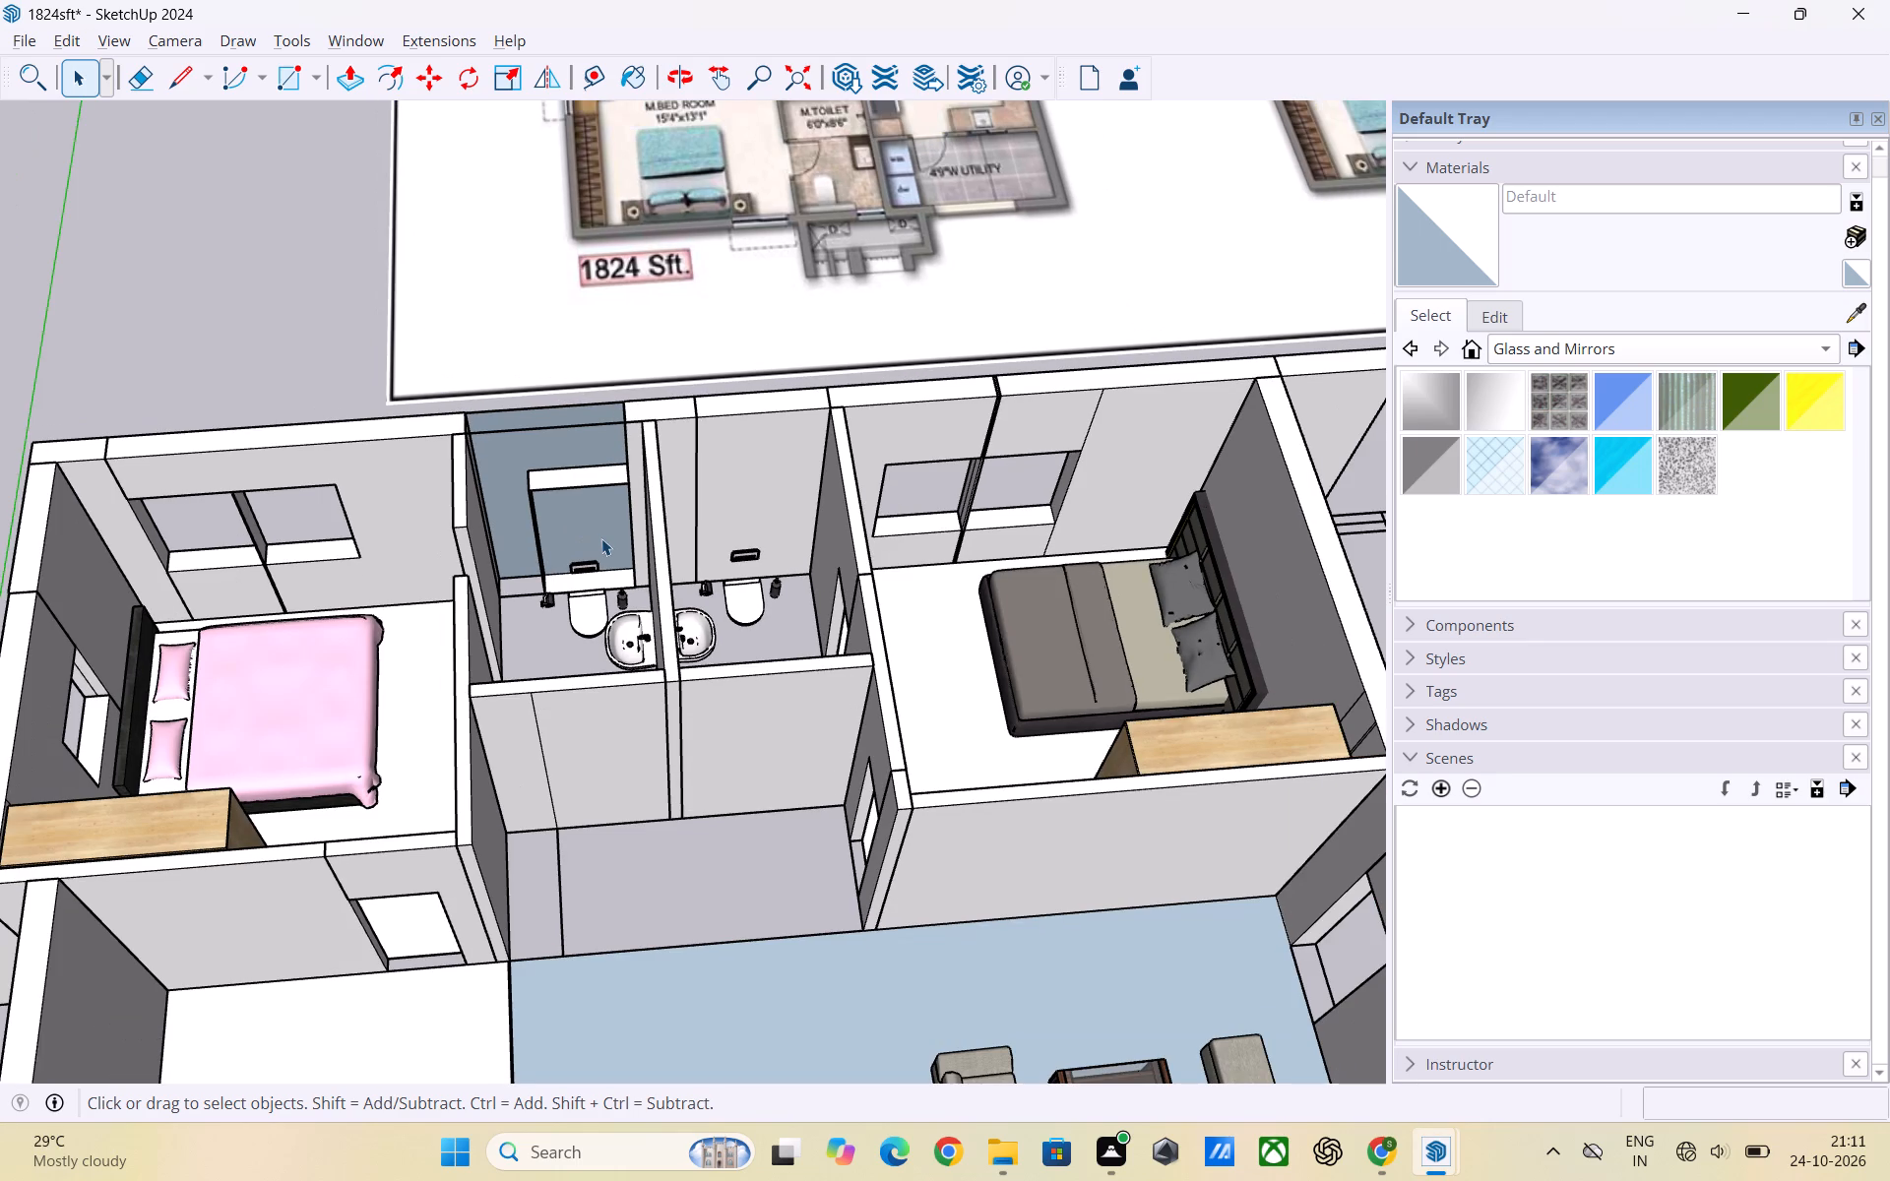
pyautogui.scroll(2, 541, 543)
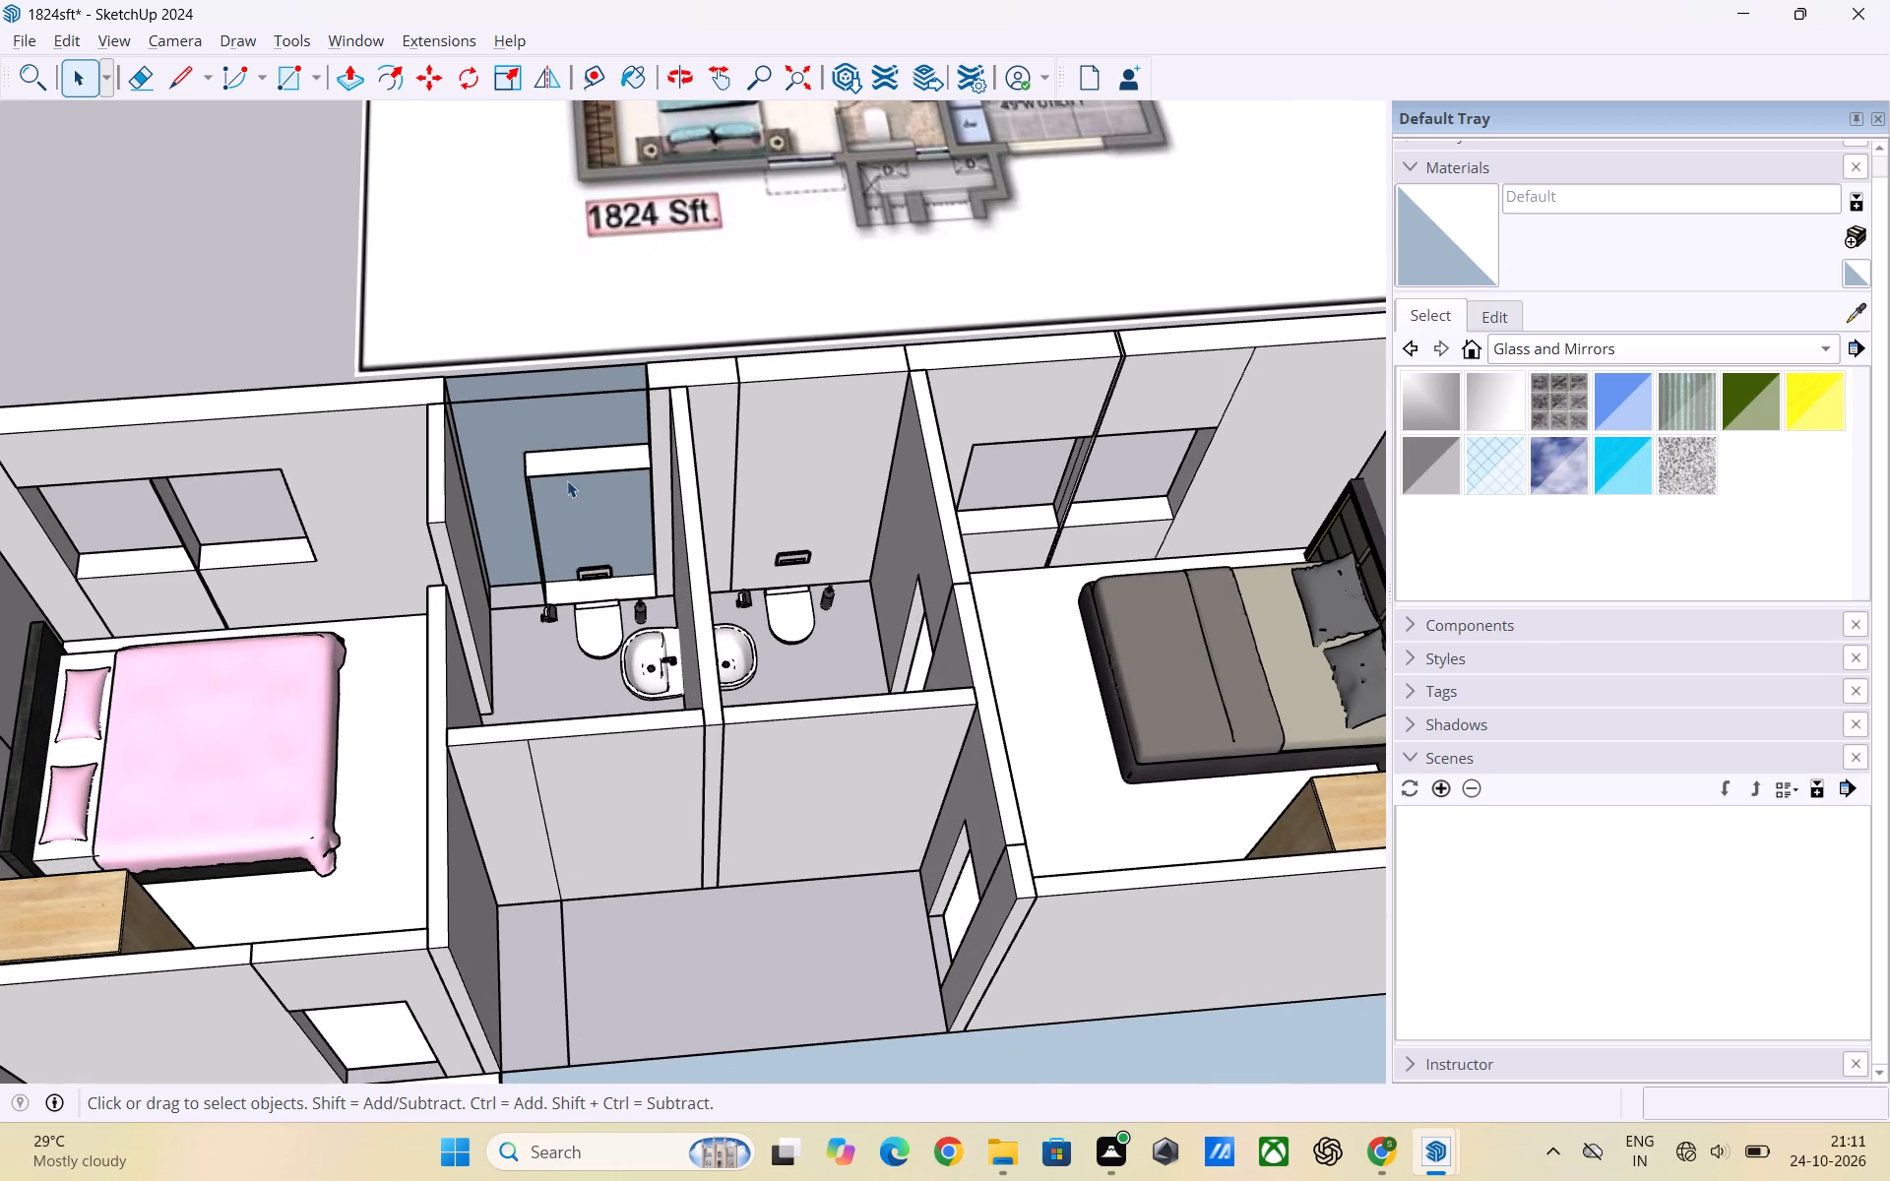
pyautogui.scroll(-2, 584, 508)
pyautogui.moveTo(572, 538); pyautogui.dragTo(551, 503, button='middle')
pyautogui.scroll(6, 560, 474)
pyautogui.click(589, 459)
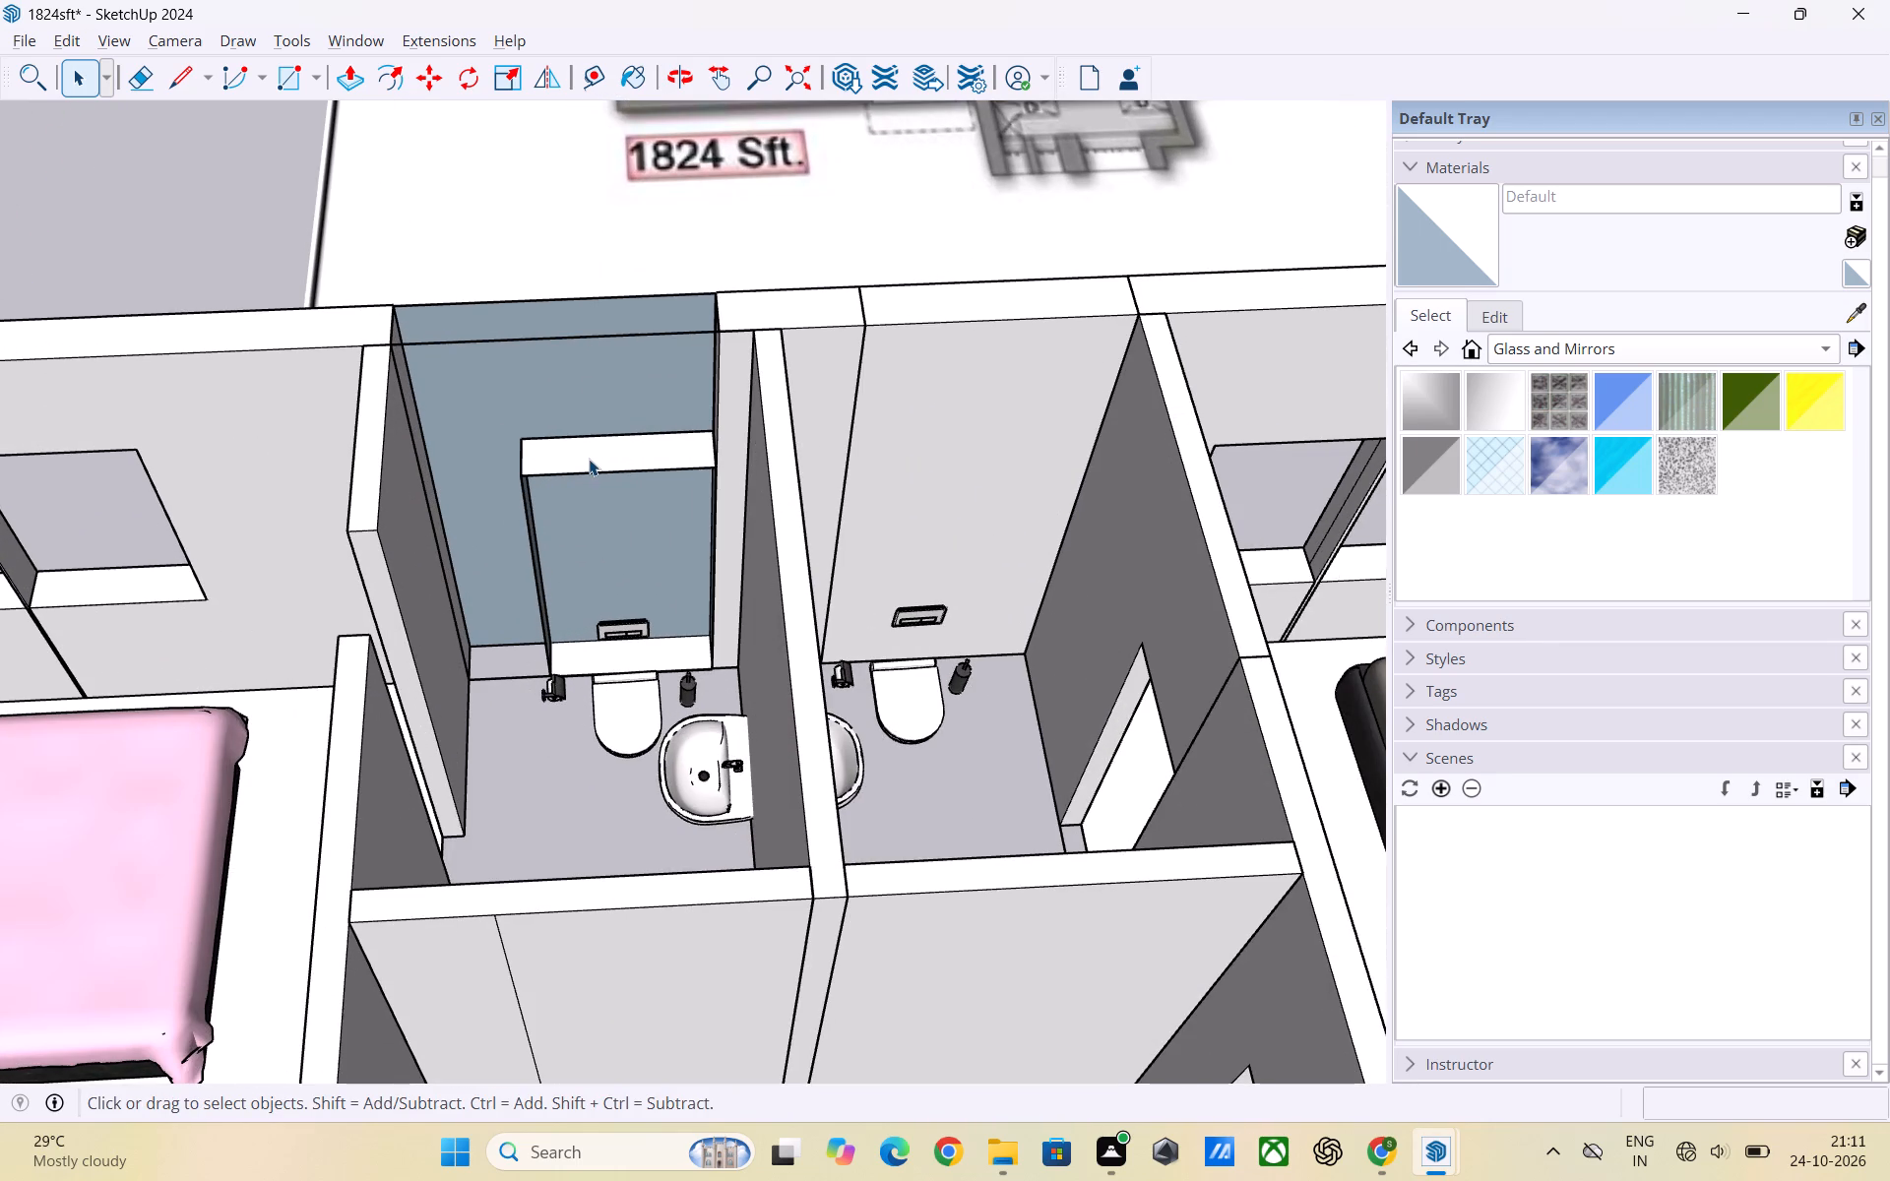
pyautogui.press('Delete')
pyautogui.click(575, 471)
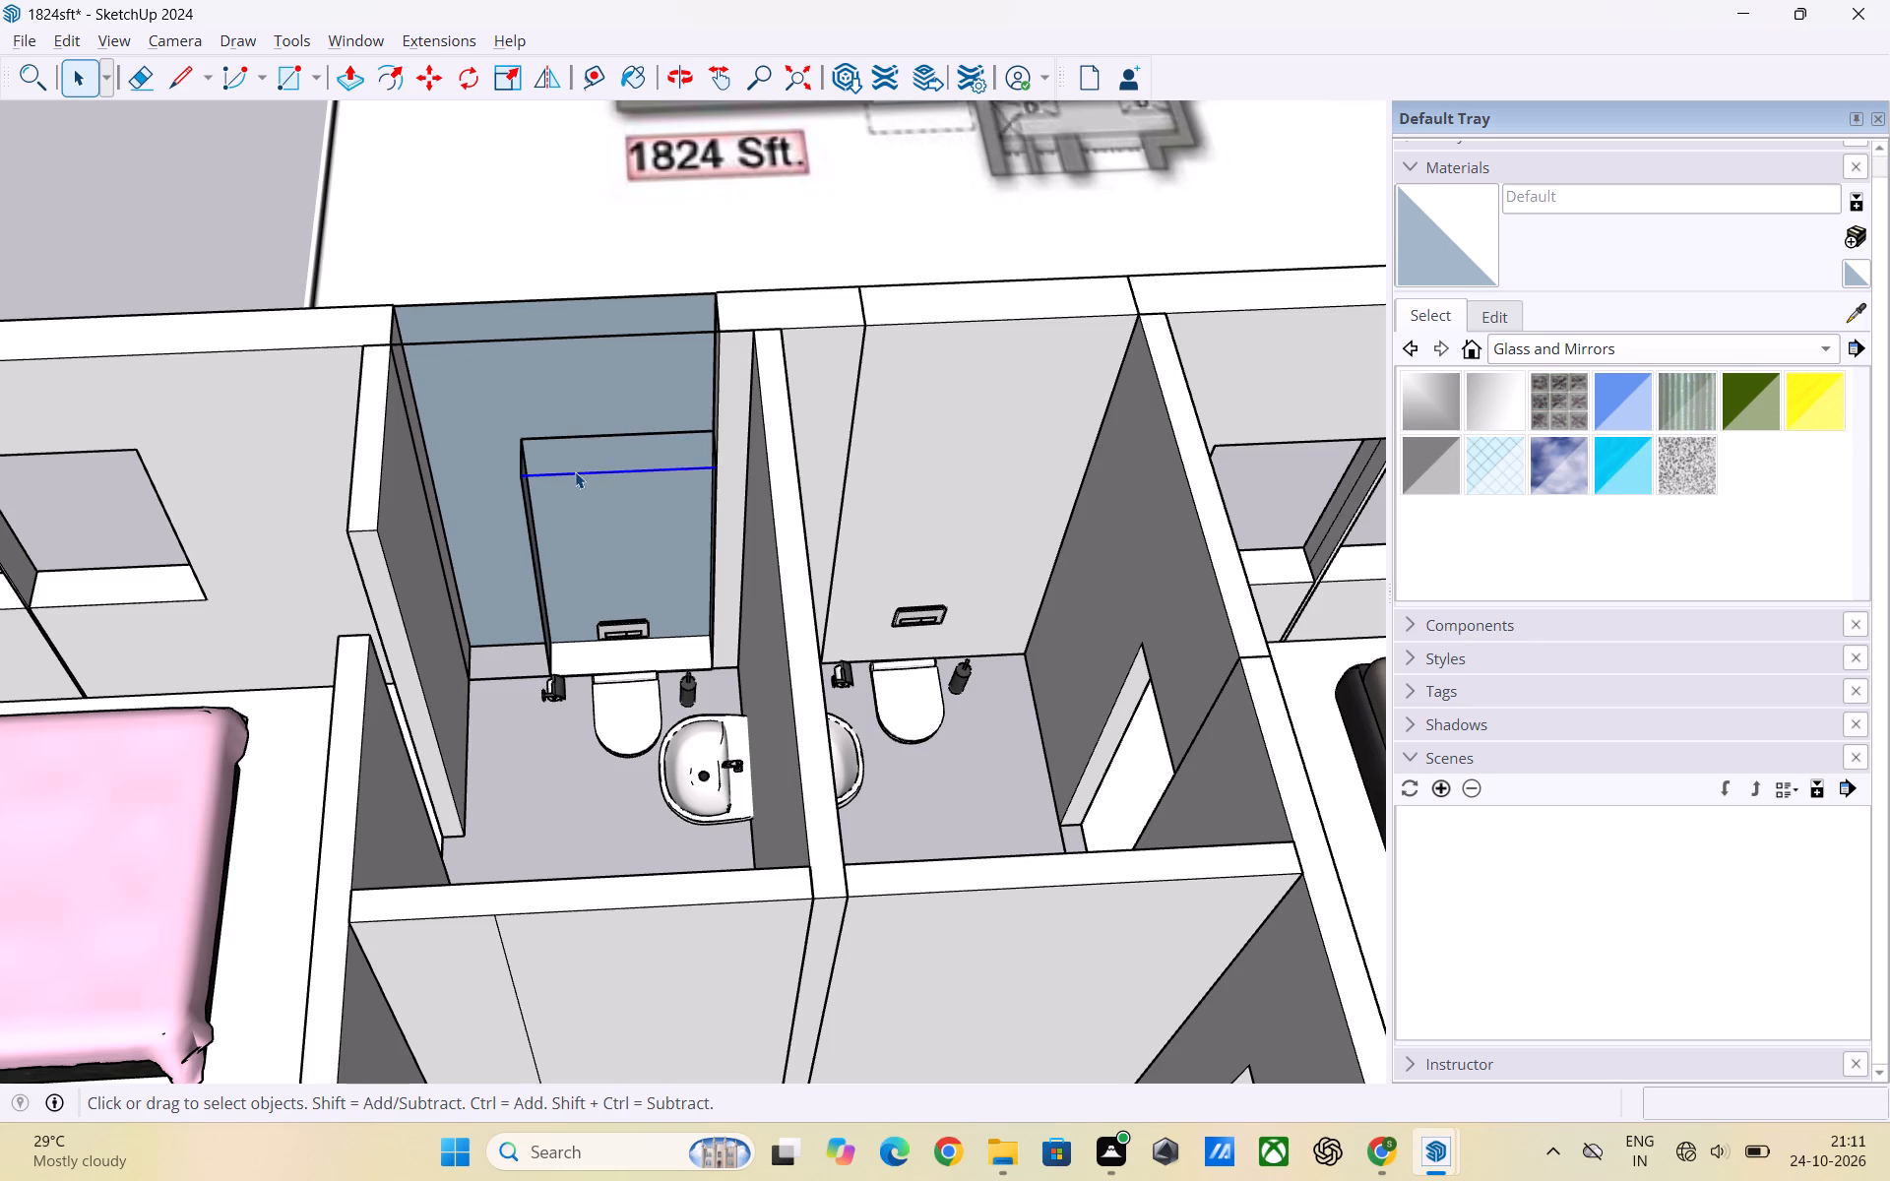
pyautogui.press('Delete')
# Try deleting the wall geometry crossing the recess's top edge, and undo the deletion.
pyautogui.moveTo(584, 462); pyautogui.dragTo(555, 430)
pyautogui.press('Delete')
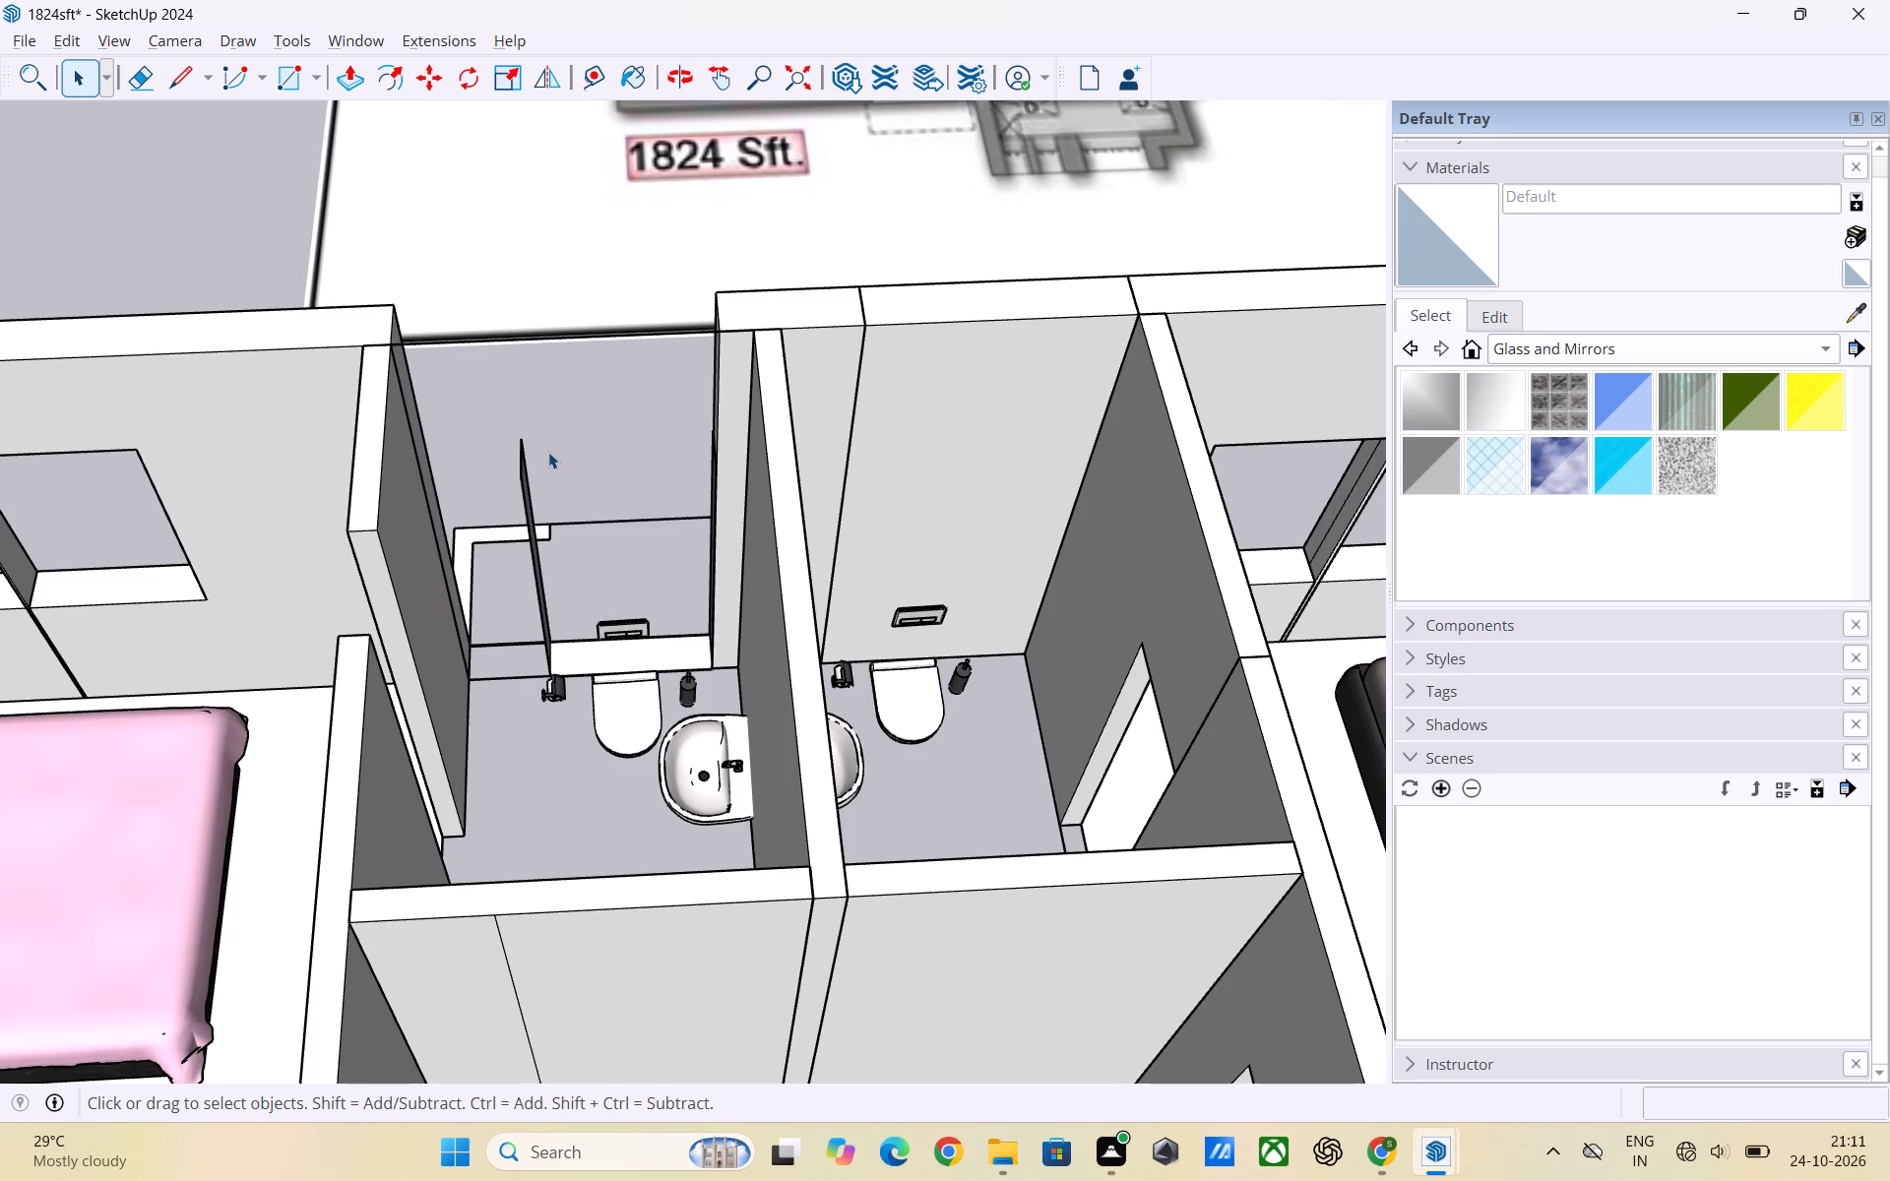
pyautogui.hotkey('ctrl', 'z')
# Delete the remaining outer wall group of the toilet beside the pink-bed bedroom and the loose edge along its top.
pyautogui.scroll(-6, 643, 618)
pyautogui.moveTo(666, 650); pyautogui.dragTo(382, 714, button='middle')
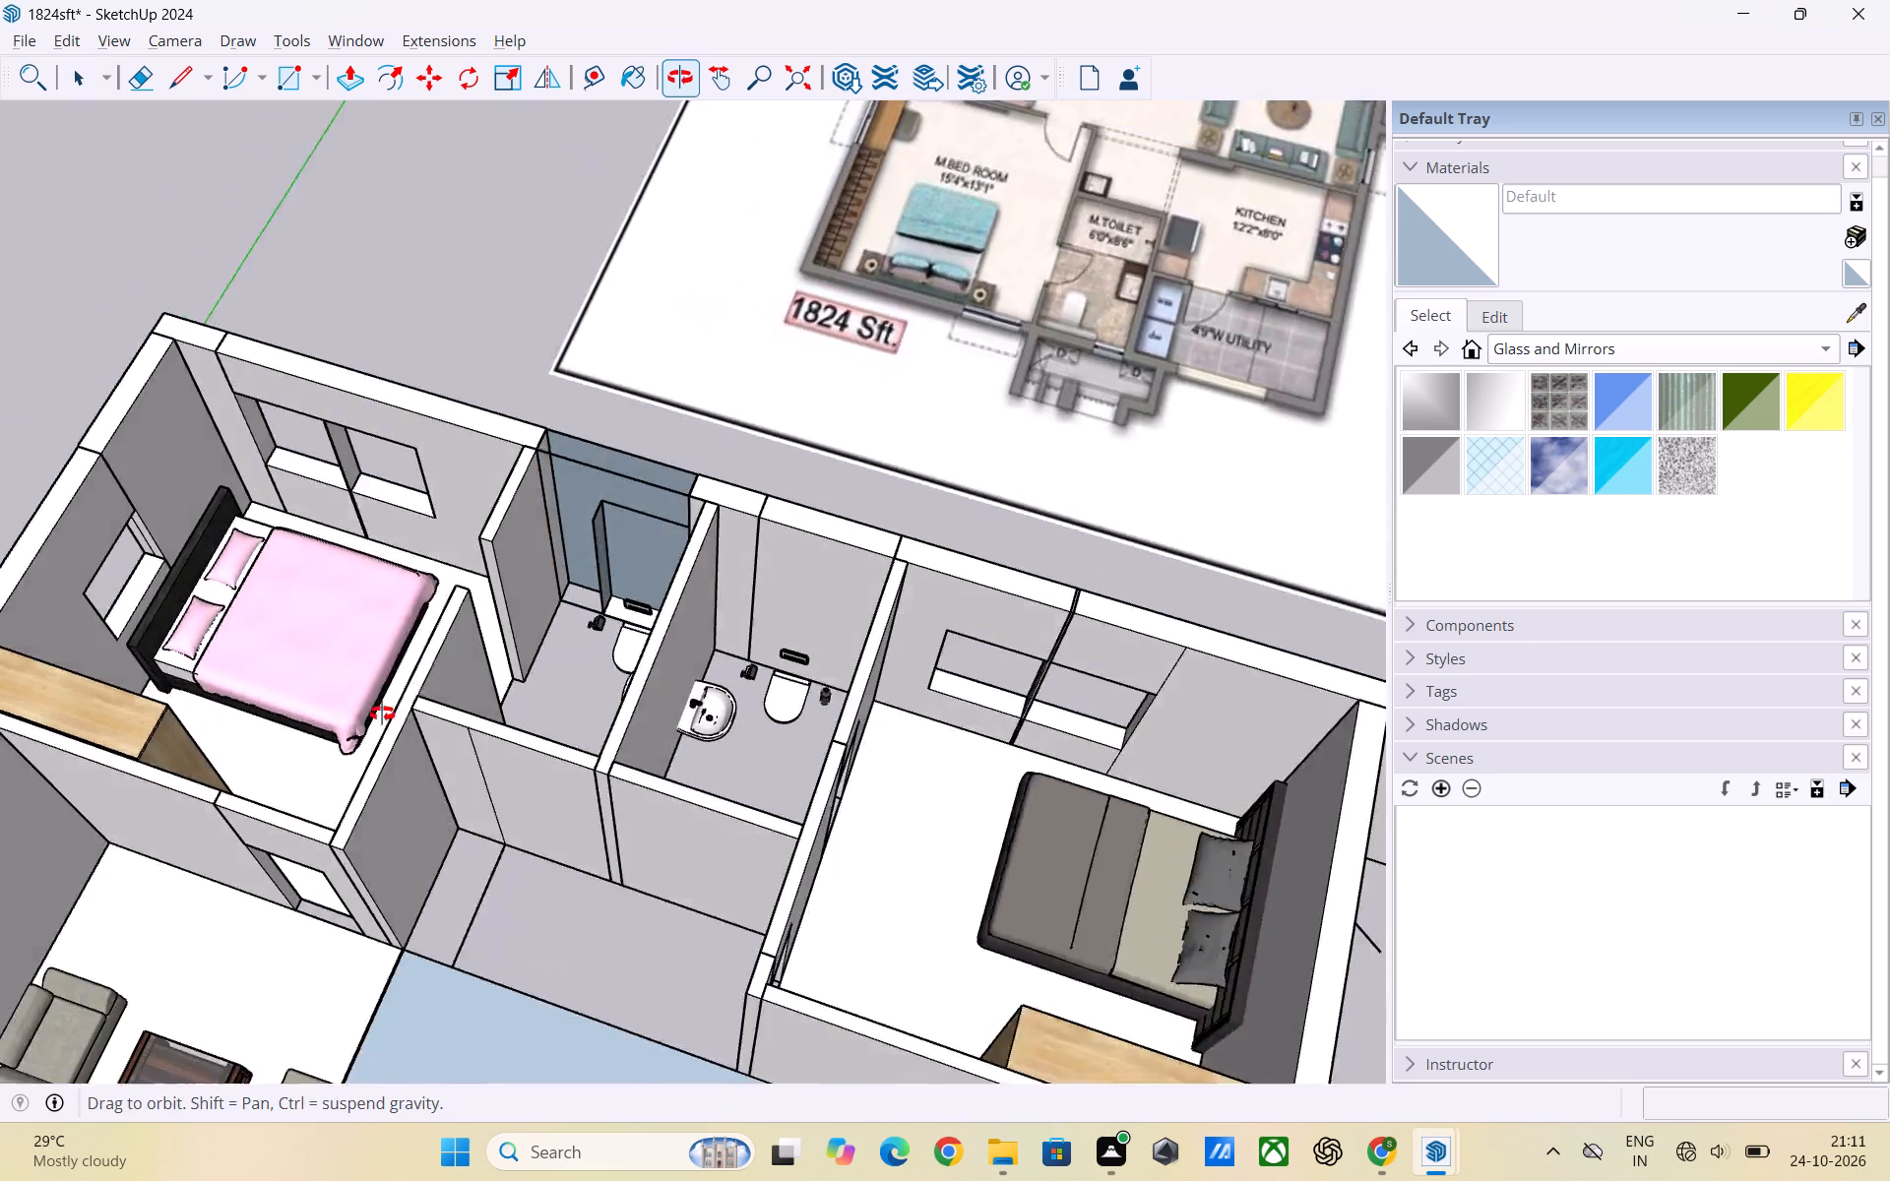
pyautogui.moveTo(382, 714); pyautogui.dragTo(297, 667, button='middle')
pyautogui.scroll(3, 715, 566)
pyautogui.moveTo(855, 586); pyautogui.dragTo(285, 606, button='middle')
pyautogui.moveTo(732, 569); pyautogui.dragTo(387, 579, button='middle')
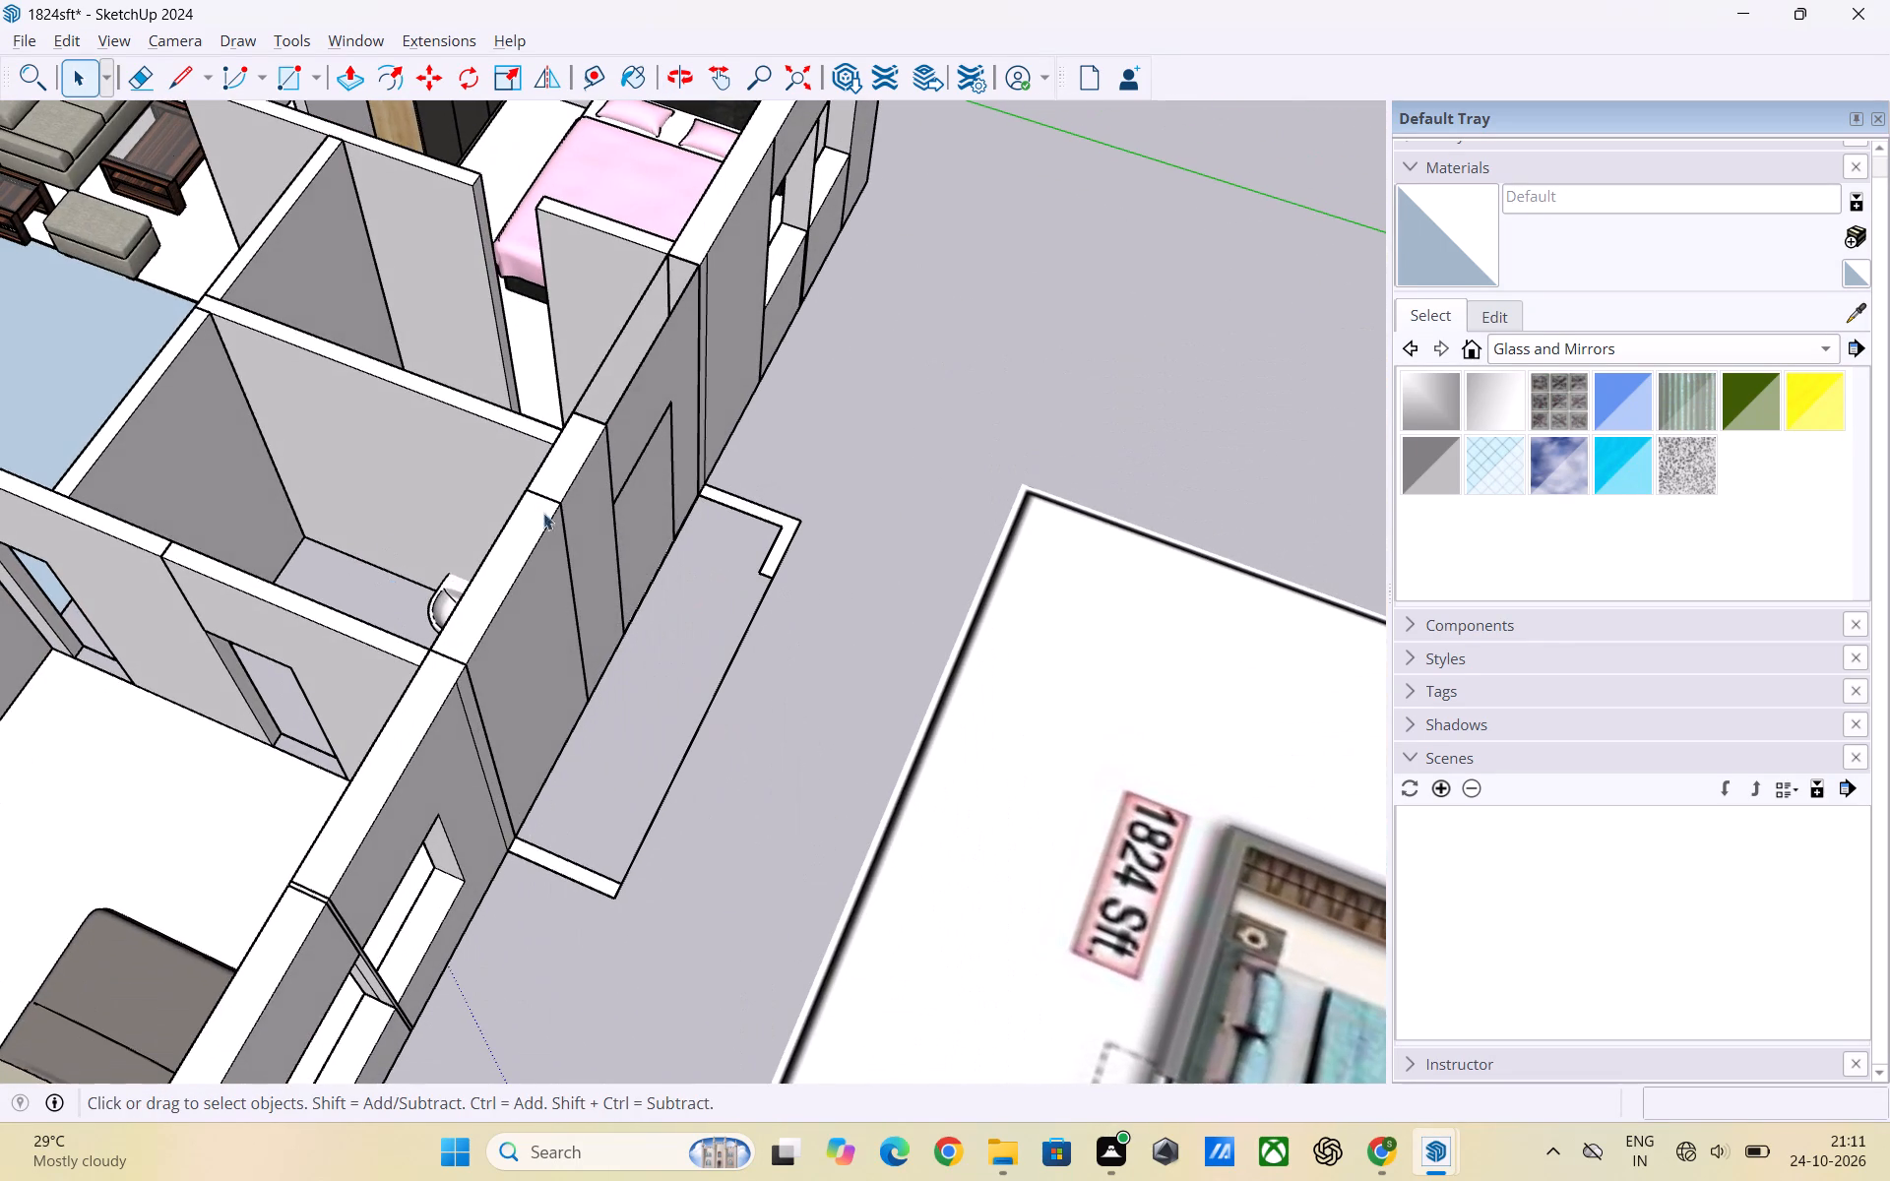
pyautogui.click(627, 460)
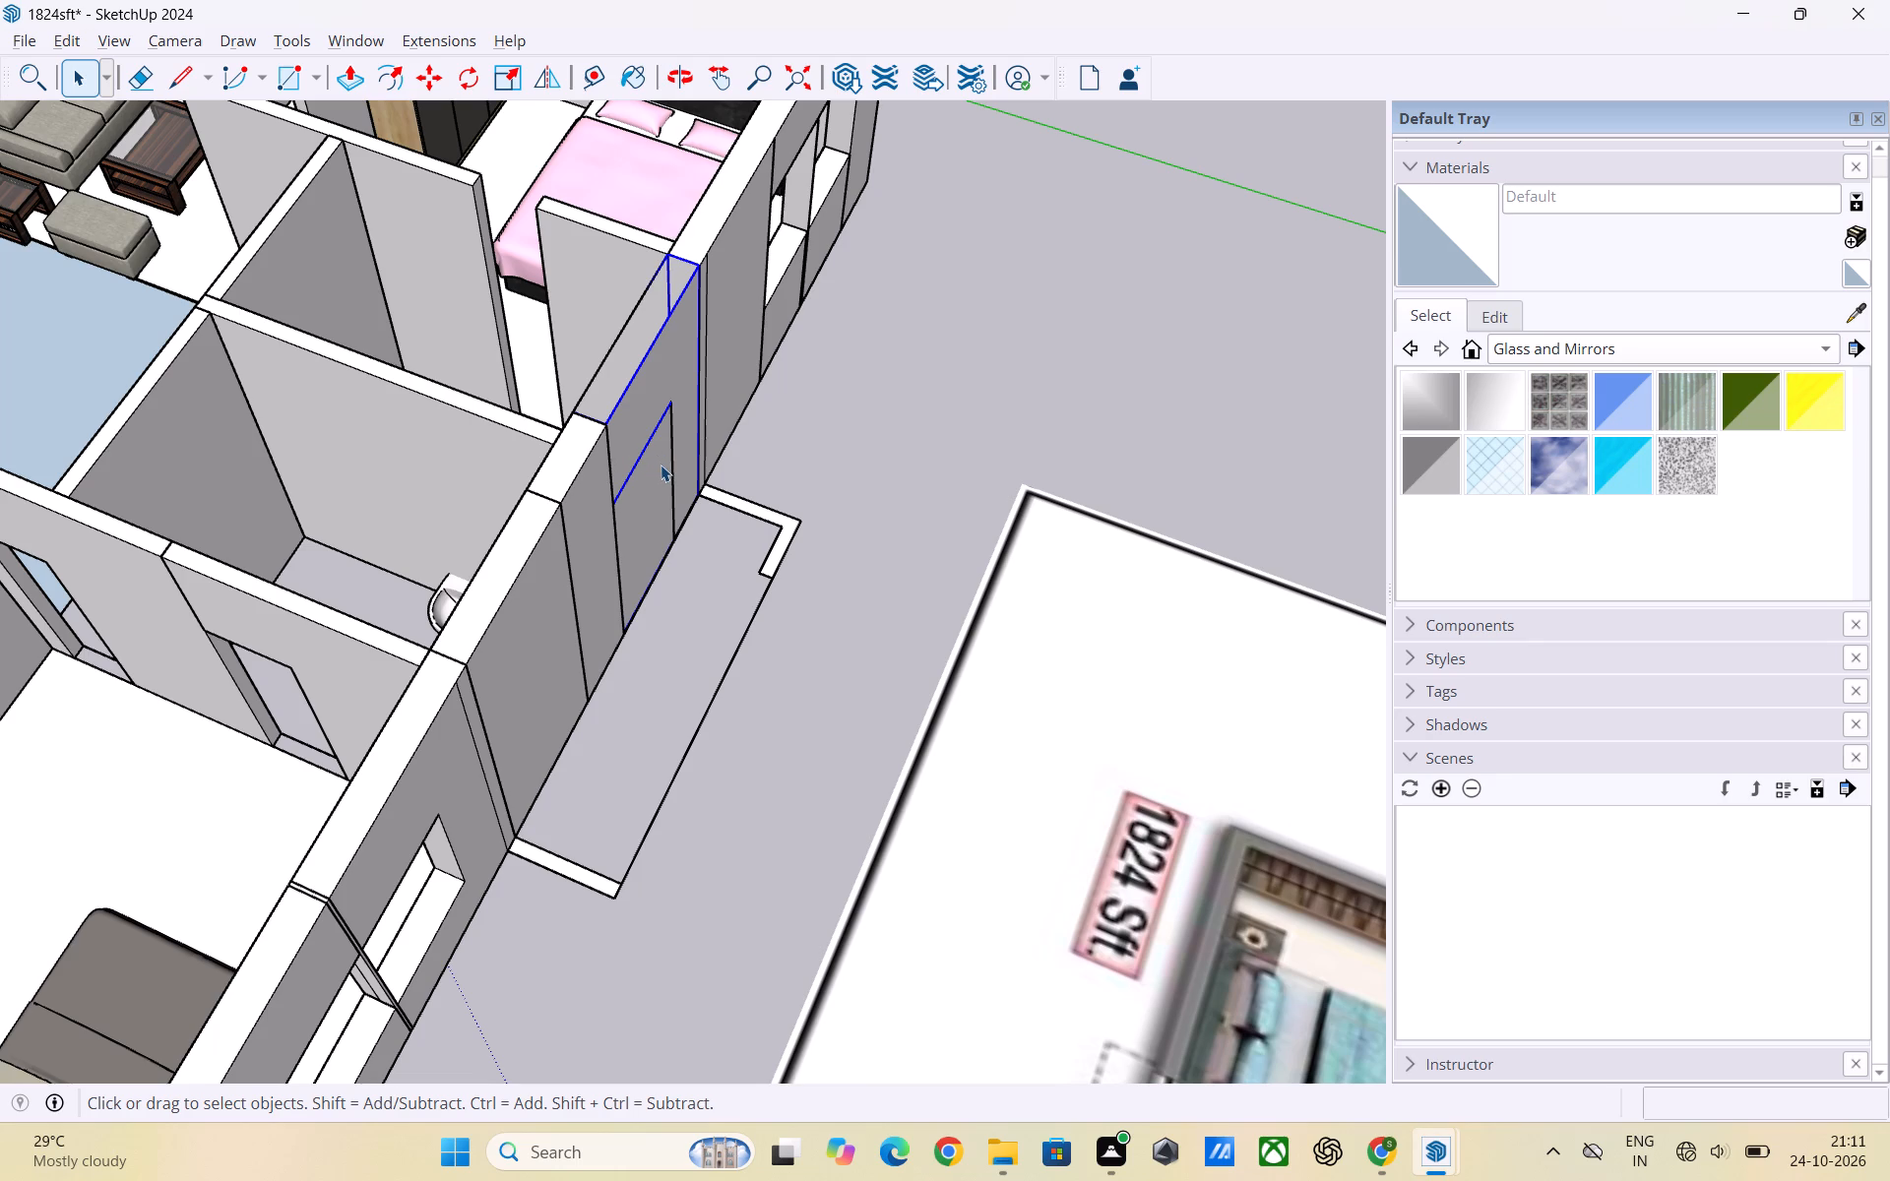
pyautogui.press('Delete')
pyautogui.click(656, 476)
pyautogui.press('Delete')
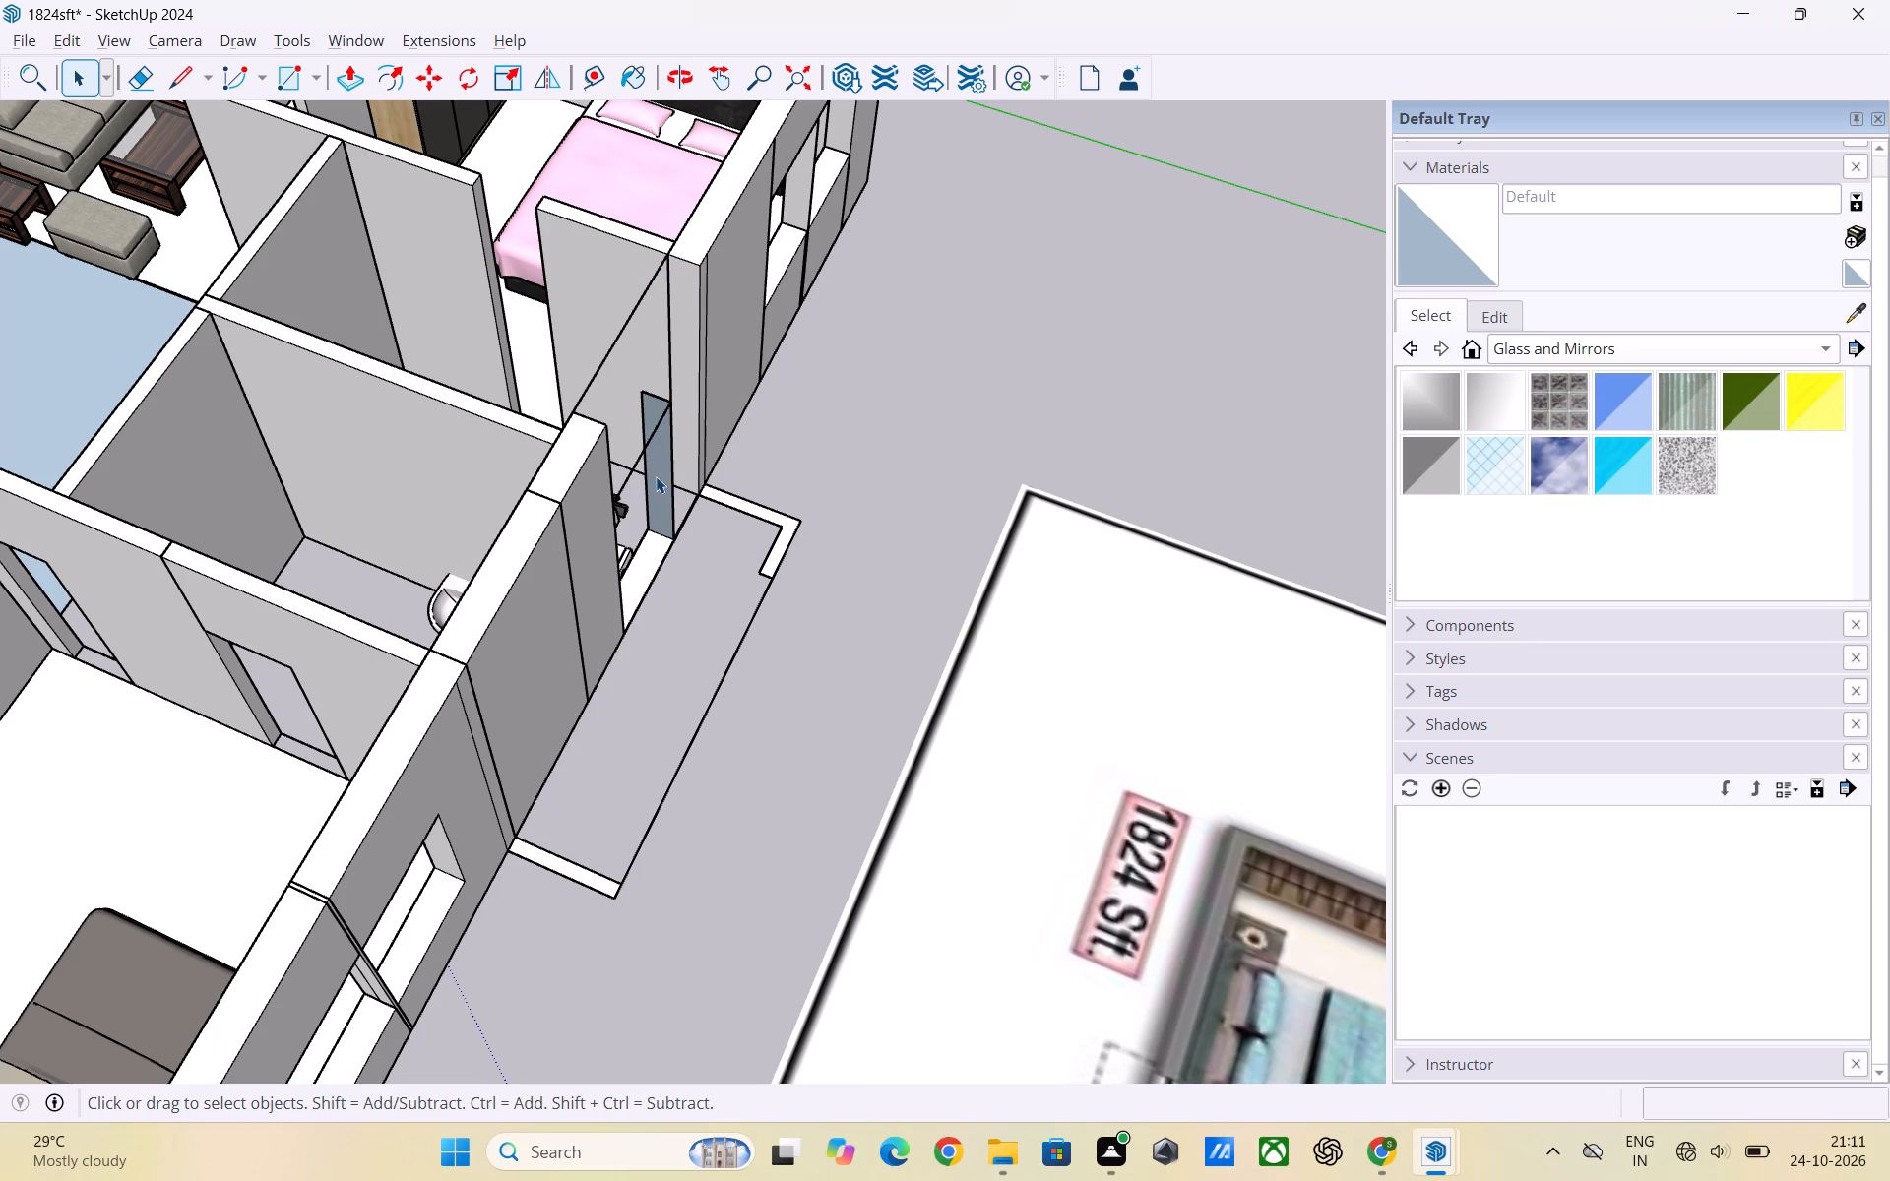
pyautogui.click(643, 459)
pyautogui.press('Delete')
pyautogui.click(617, 345)
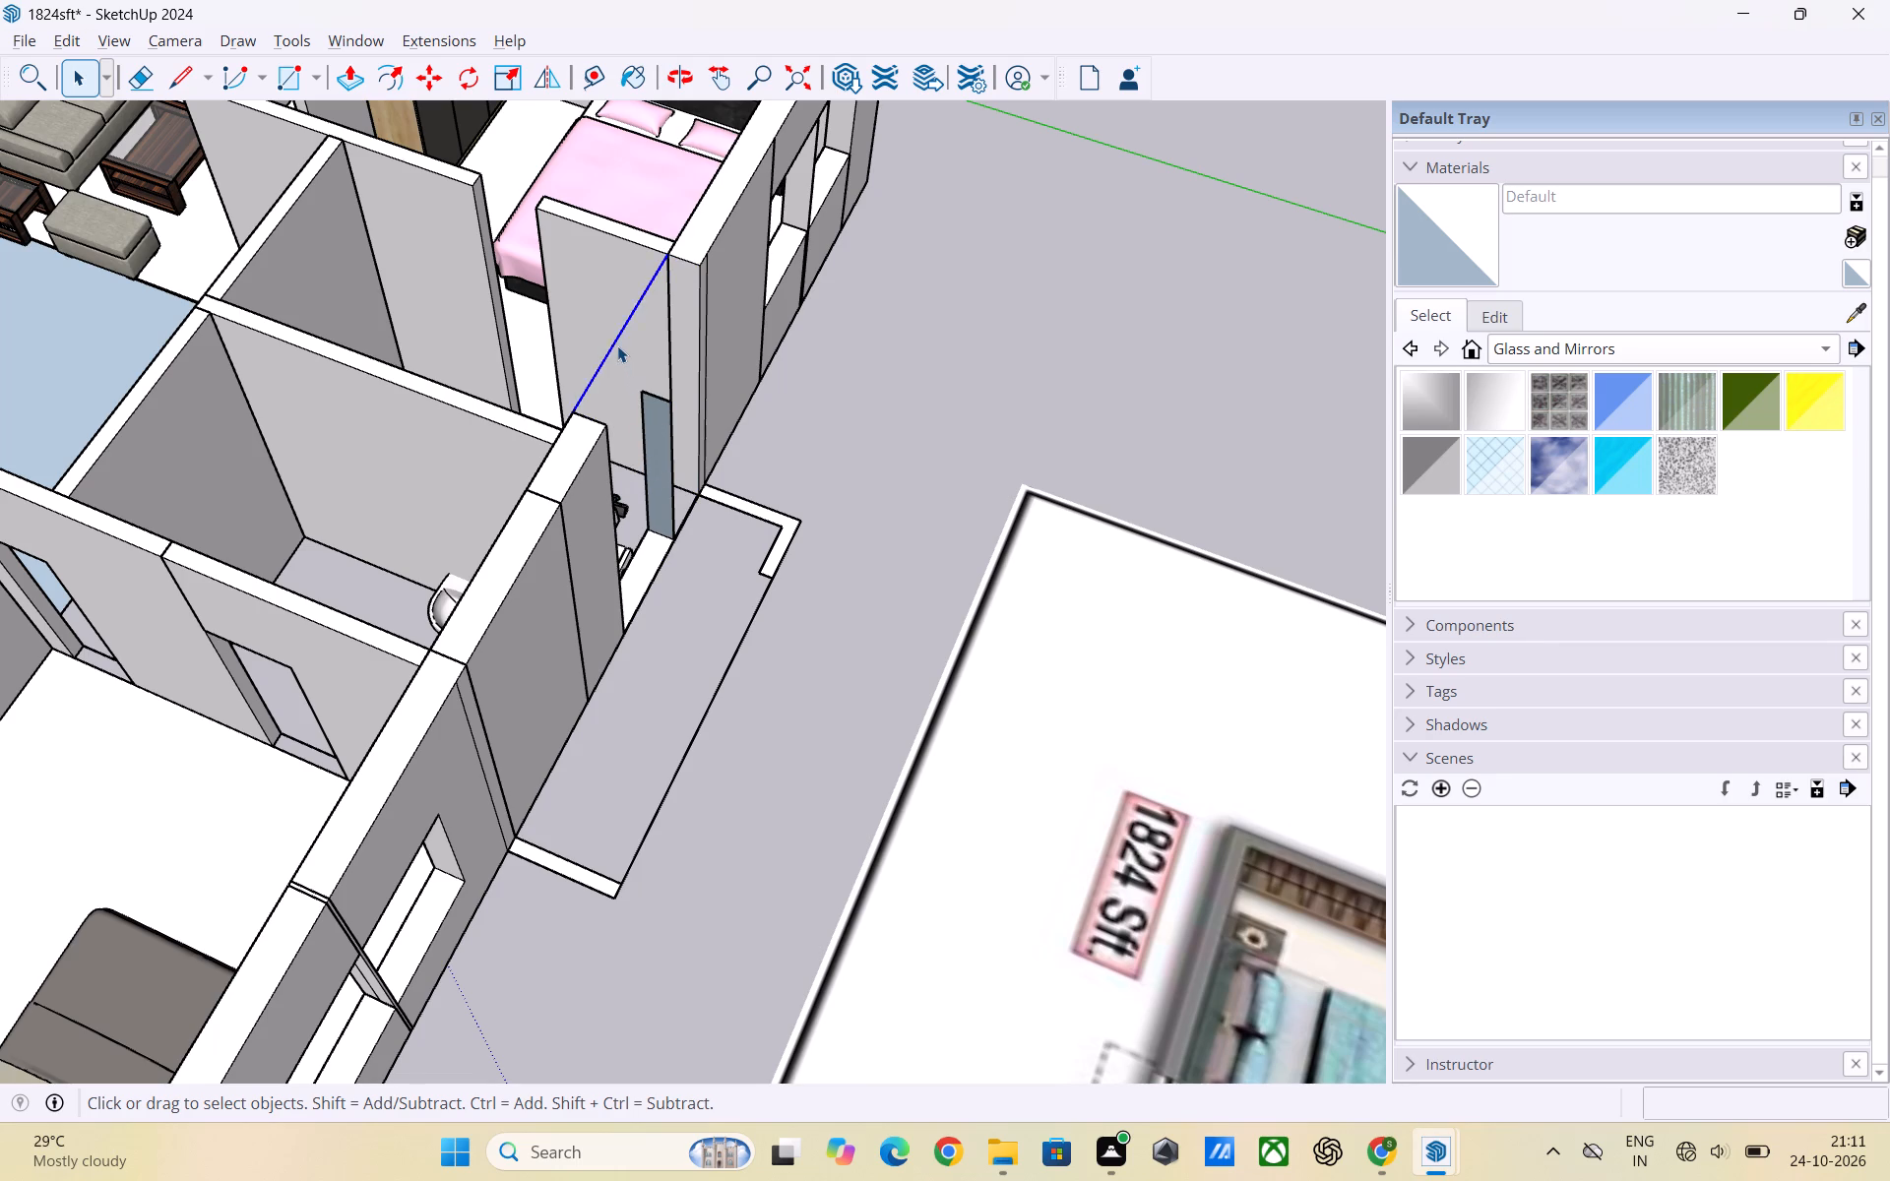
pyautogui.press('Delete')
pyautogui.click(889, 426)
# Delete the leftover side face of the old recess near the pink-bed bedroom wall and its loose edges.
pyautogui.scroll(2, 647, 471)
pyautogui.moveTo(652, 484); pyautogui.dragTo(835, 677, button='middle')
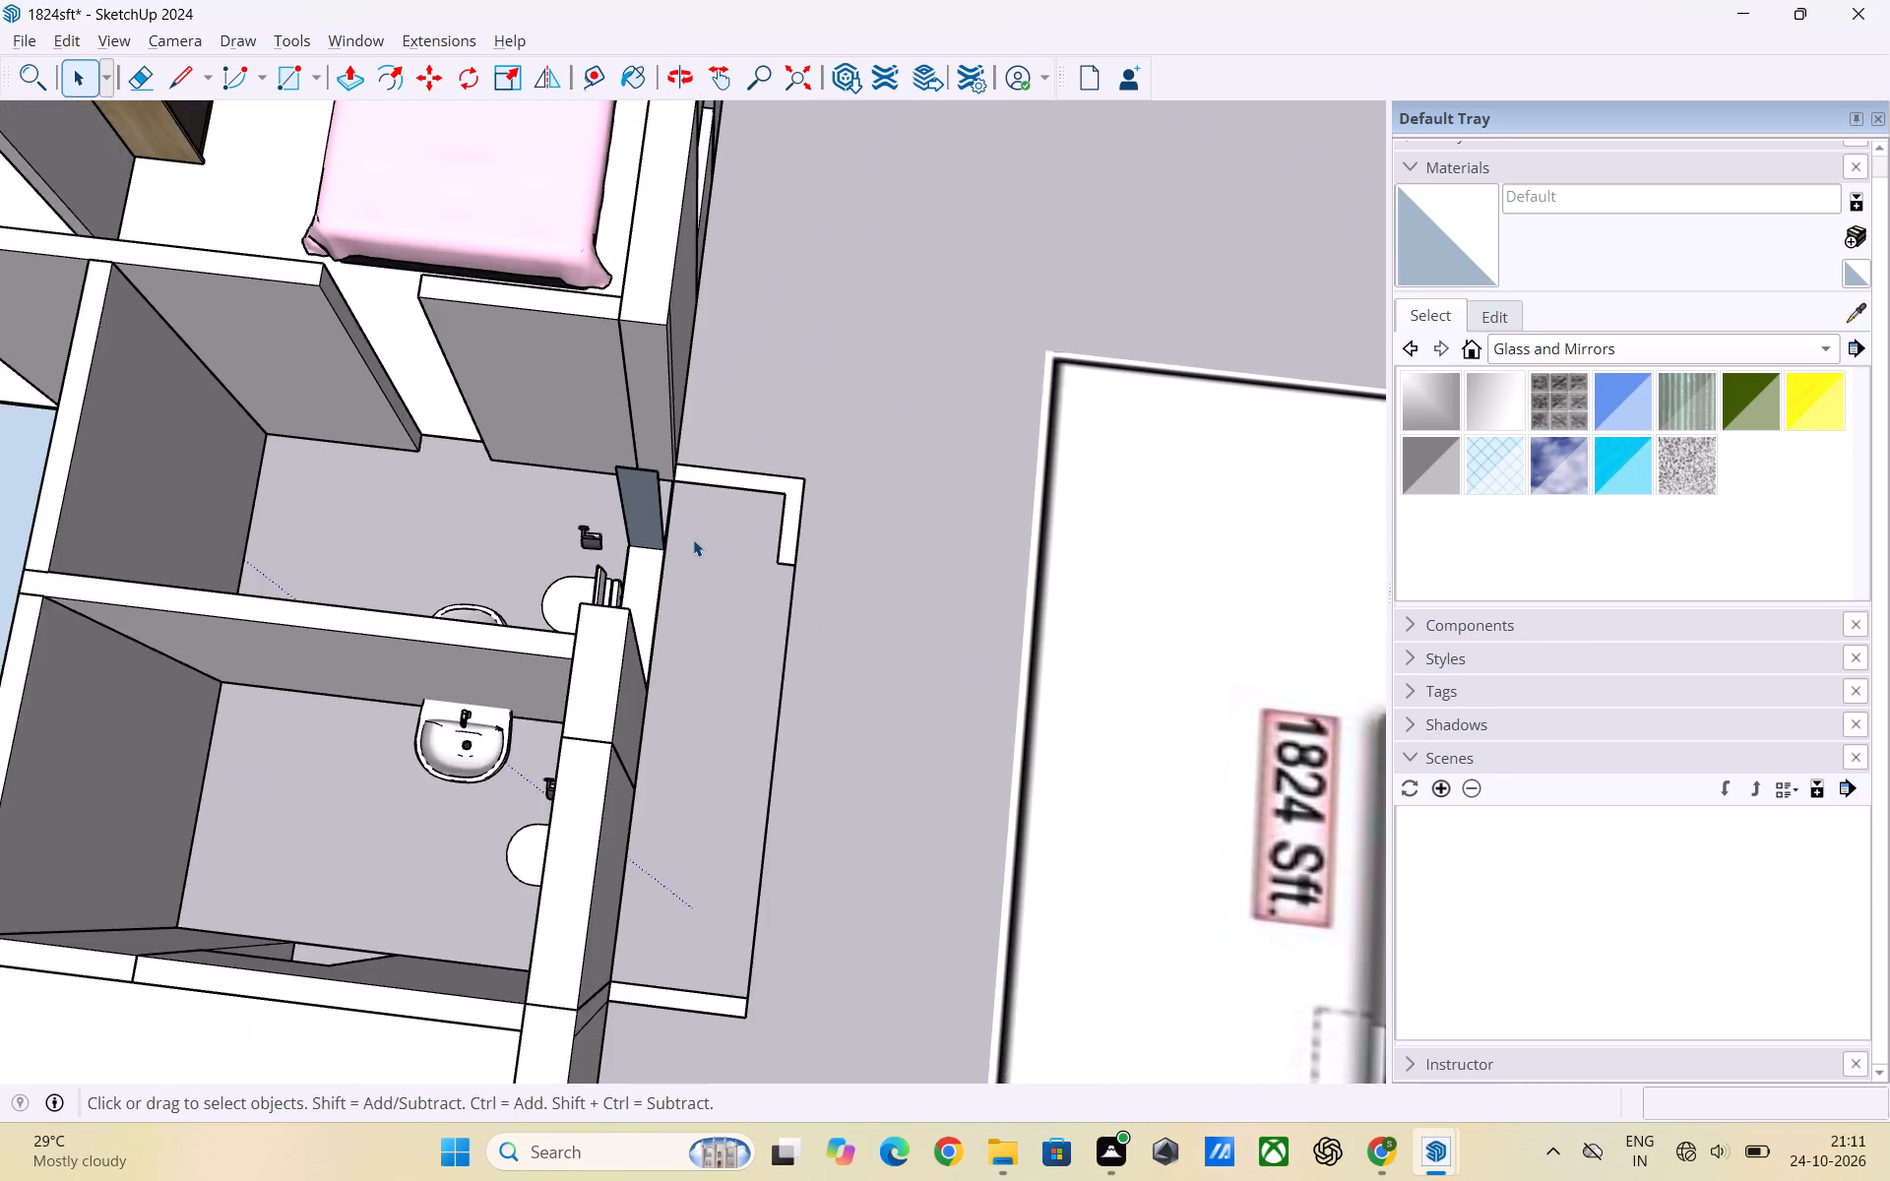
pyautogui.scroll(3, 693, 539)
pyautogui.click(641, 506)
pyautogui.press('Delete')
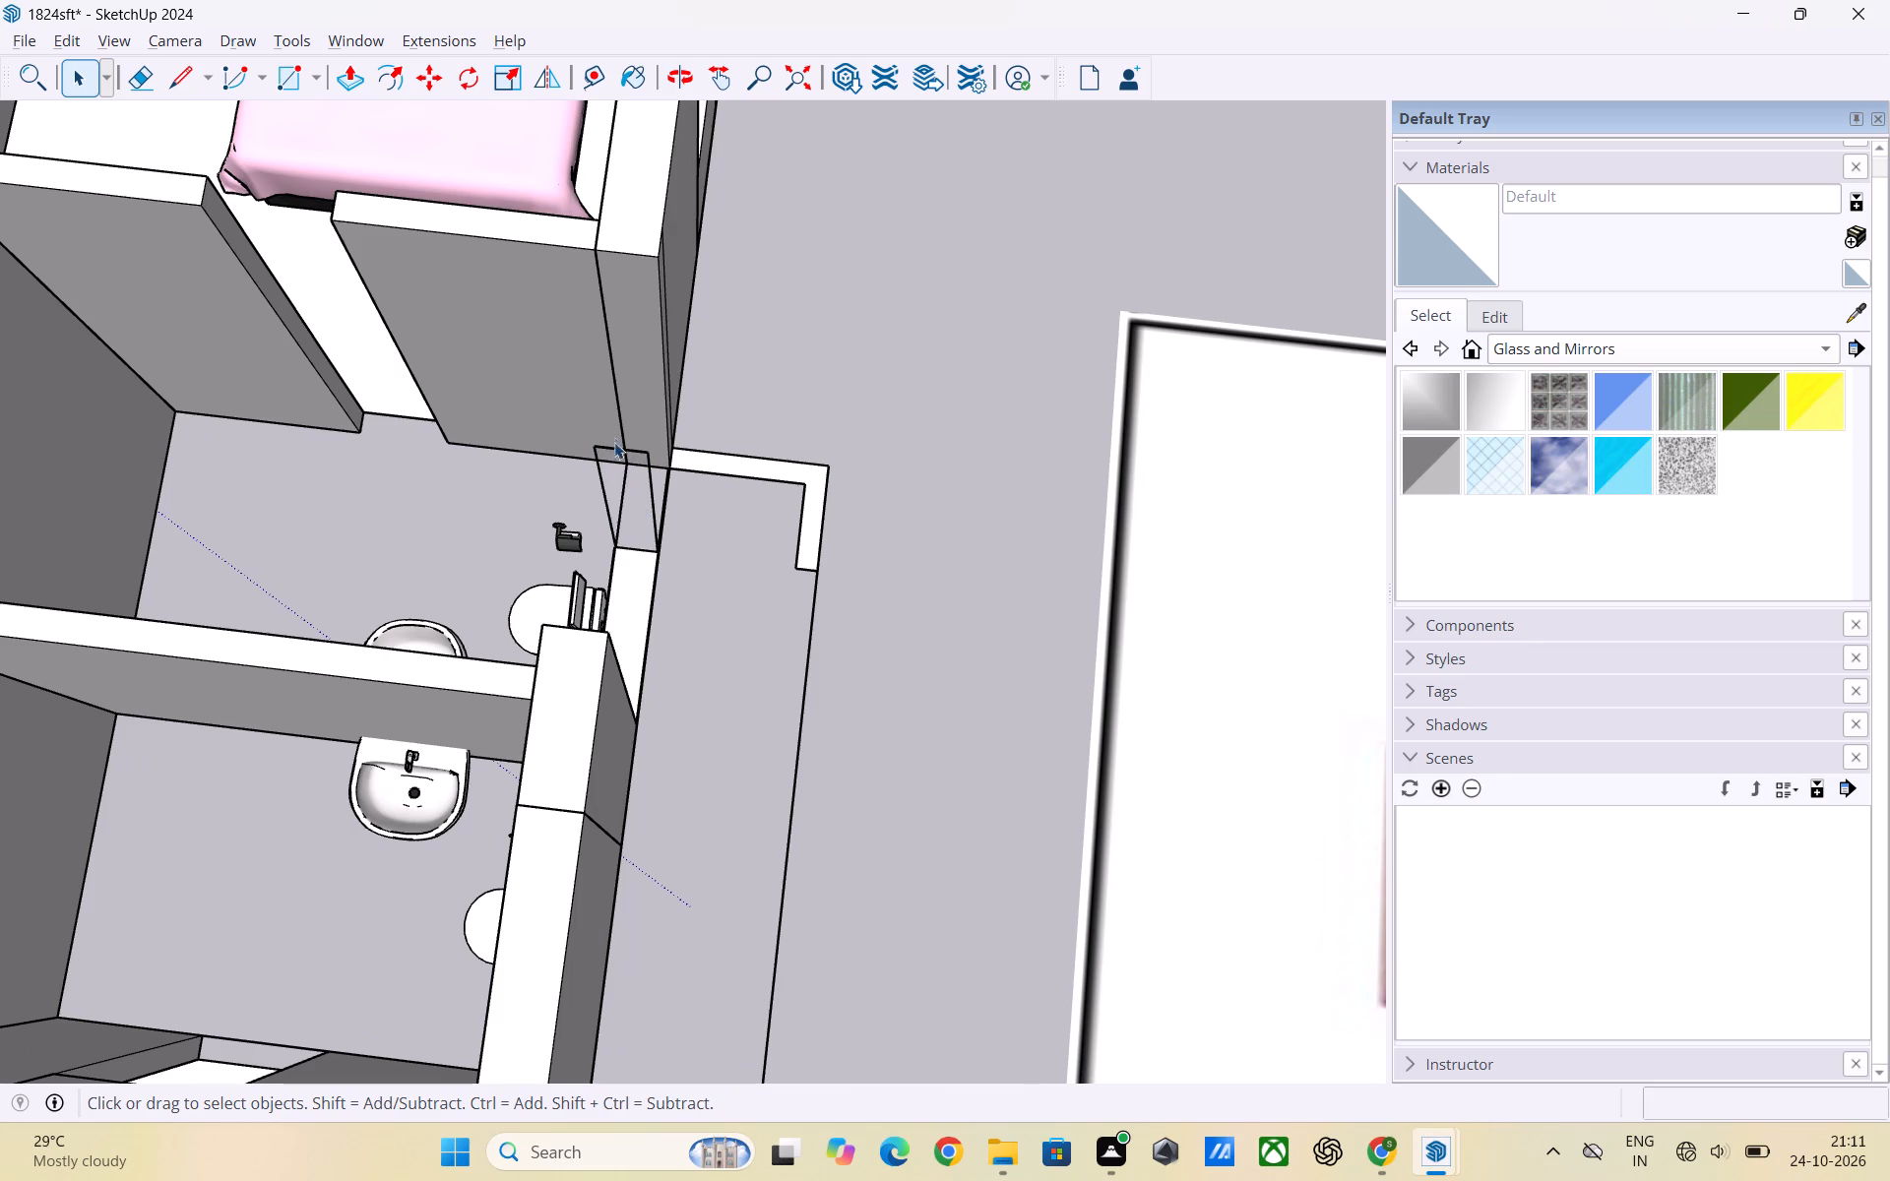
pyautogui.click(620, 427)
pyautogui.press('Delete')
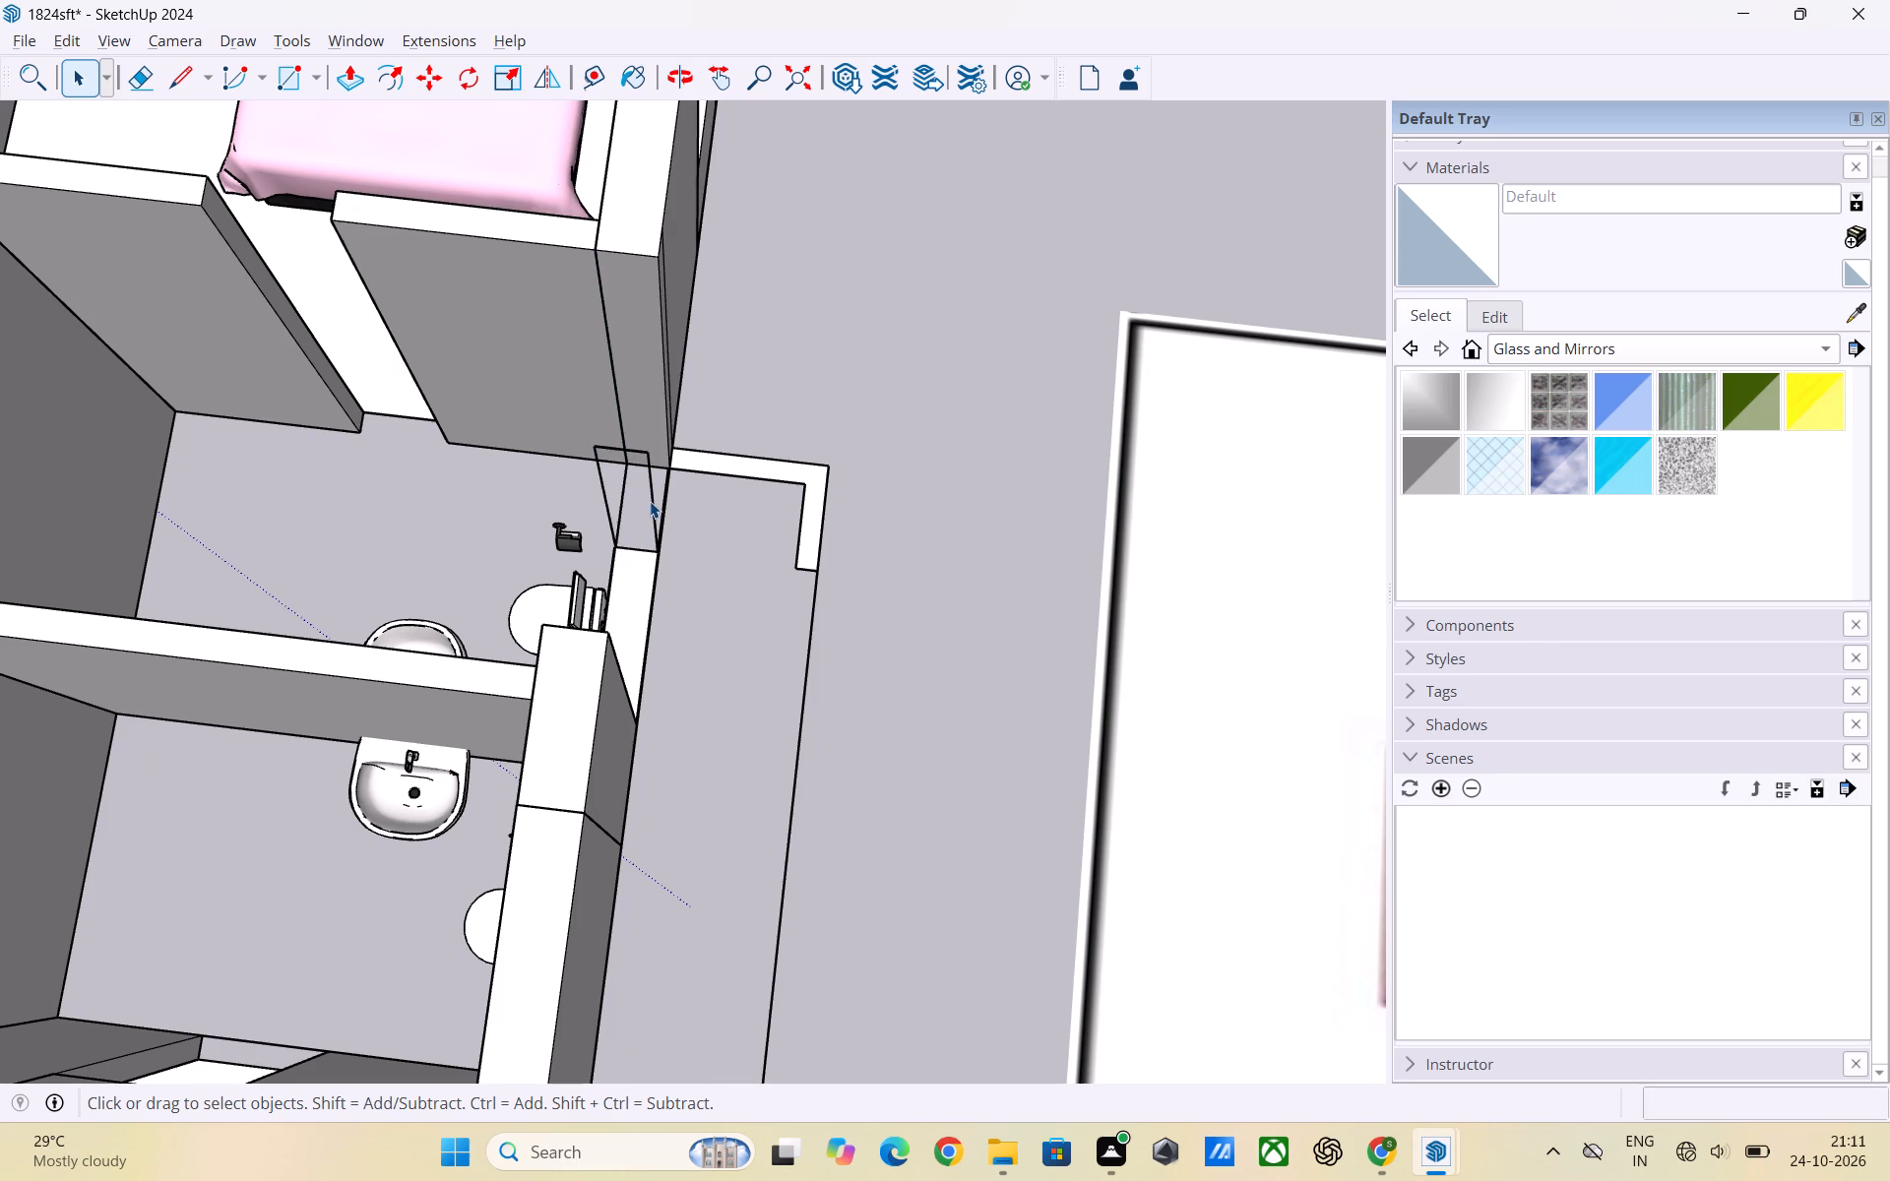
pyautogui.click(654, 501)
pyautogui.press('Delete')
pyautogui.click(605, 511)
pyautogui.press('Delete')
pyautogui.click(632, 450)
pyautogui.press('Delete')
pyautogui.scroll(6, 640, 453)
pyautogui.click(640, 452)
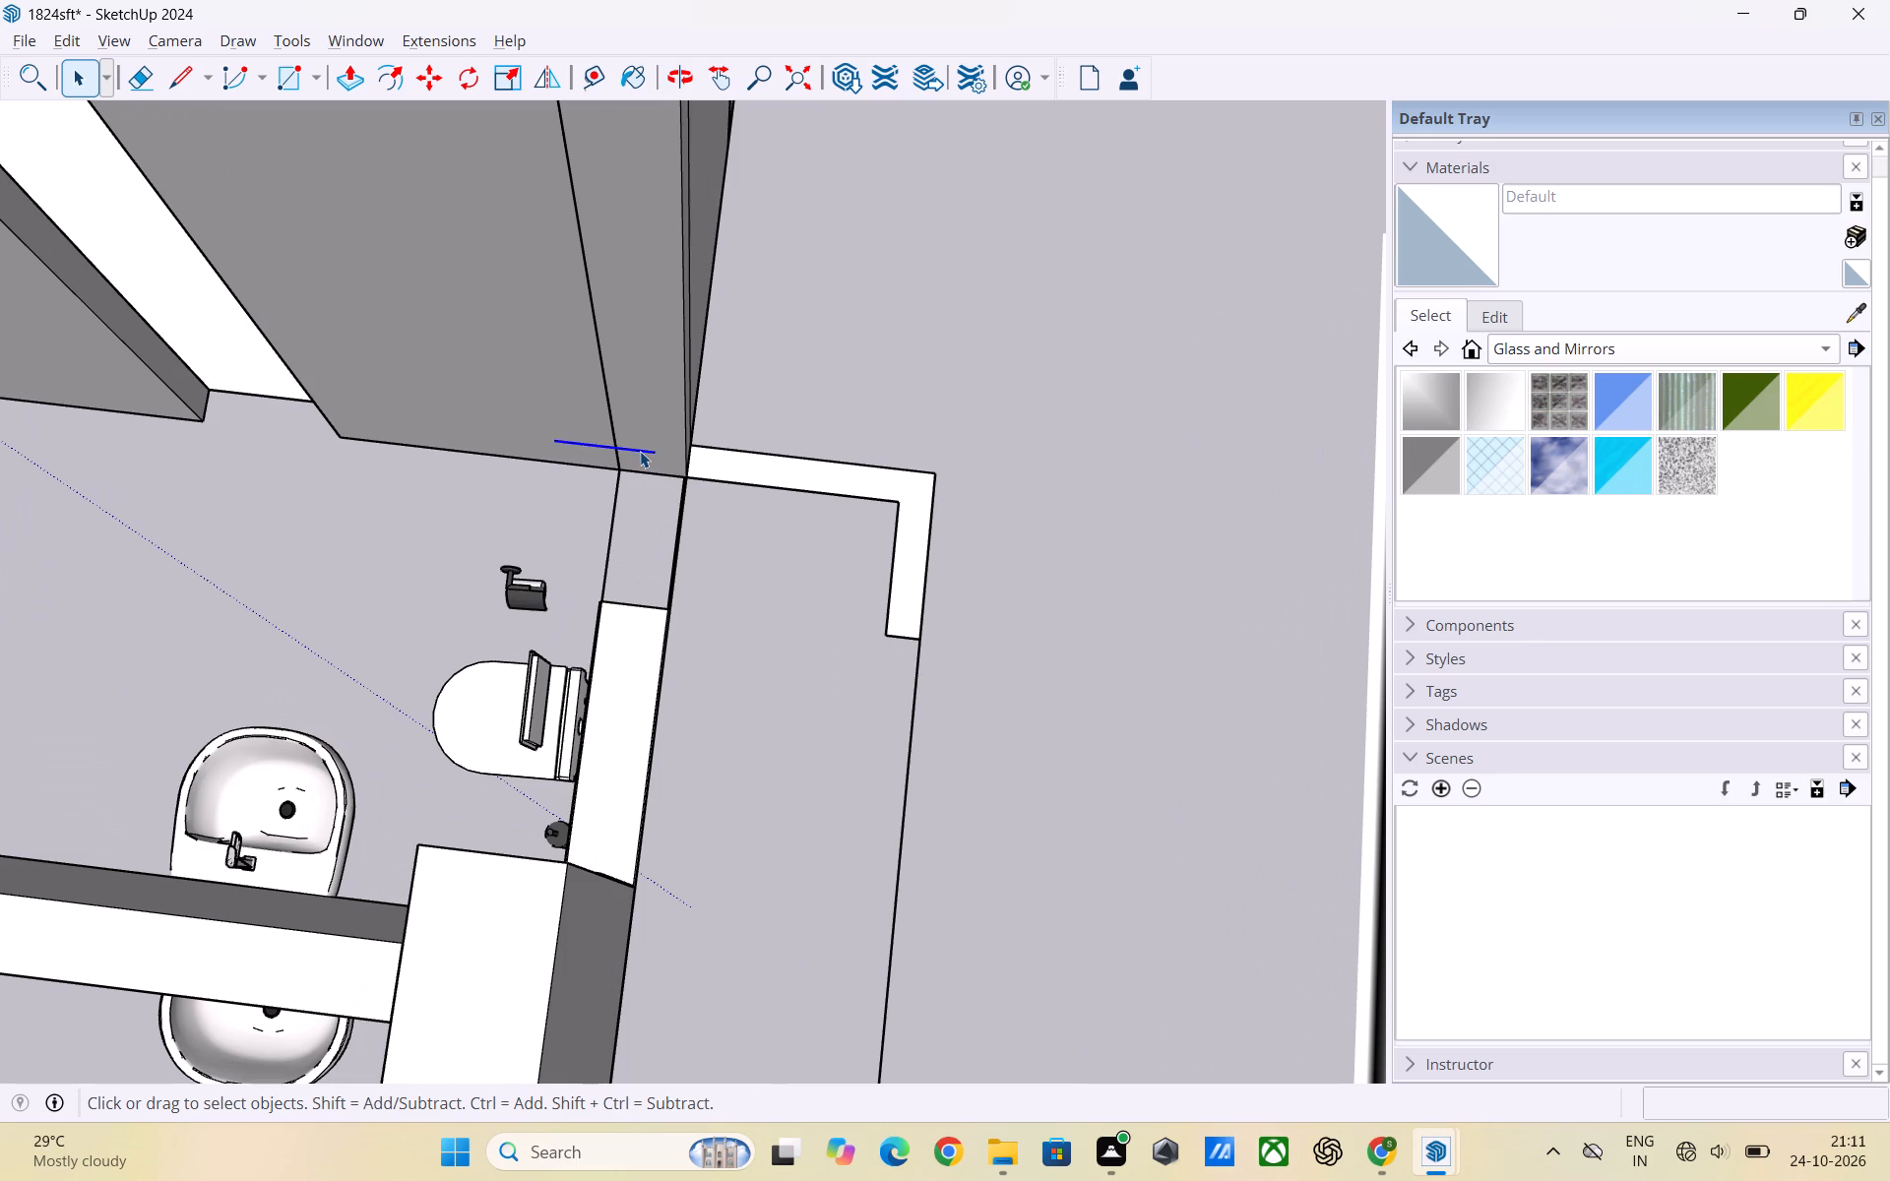
pyautogui.press('Delete')
# Examine the cleared outer wall area of the toilet beside the pink-bed bedroom for leftover faces and edges.
pyautogui.scroll(-5, 967, 521)
pyautogui.moveTo(988, 656); pyautogui.dragTo(797, 741, button='middle')
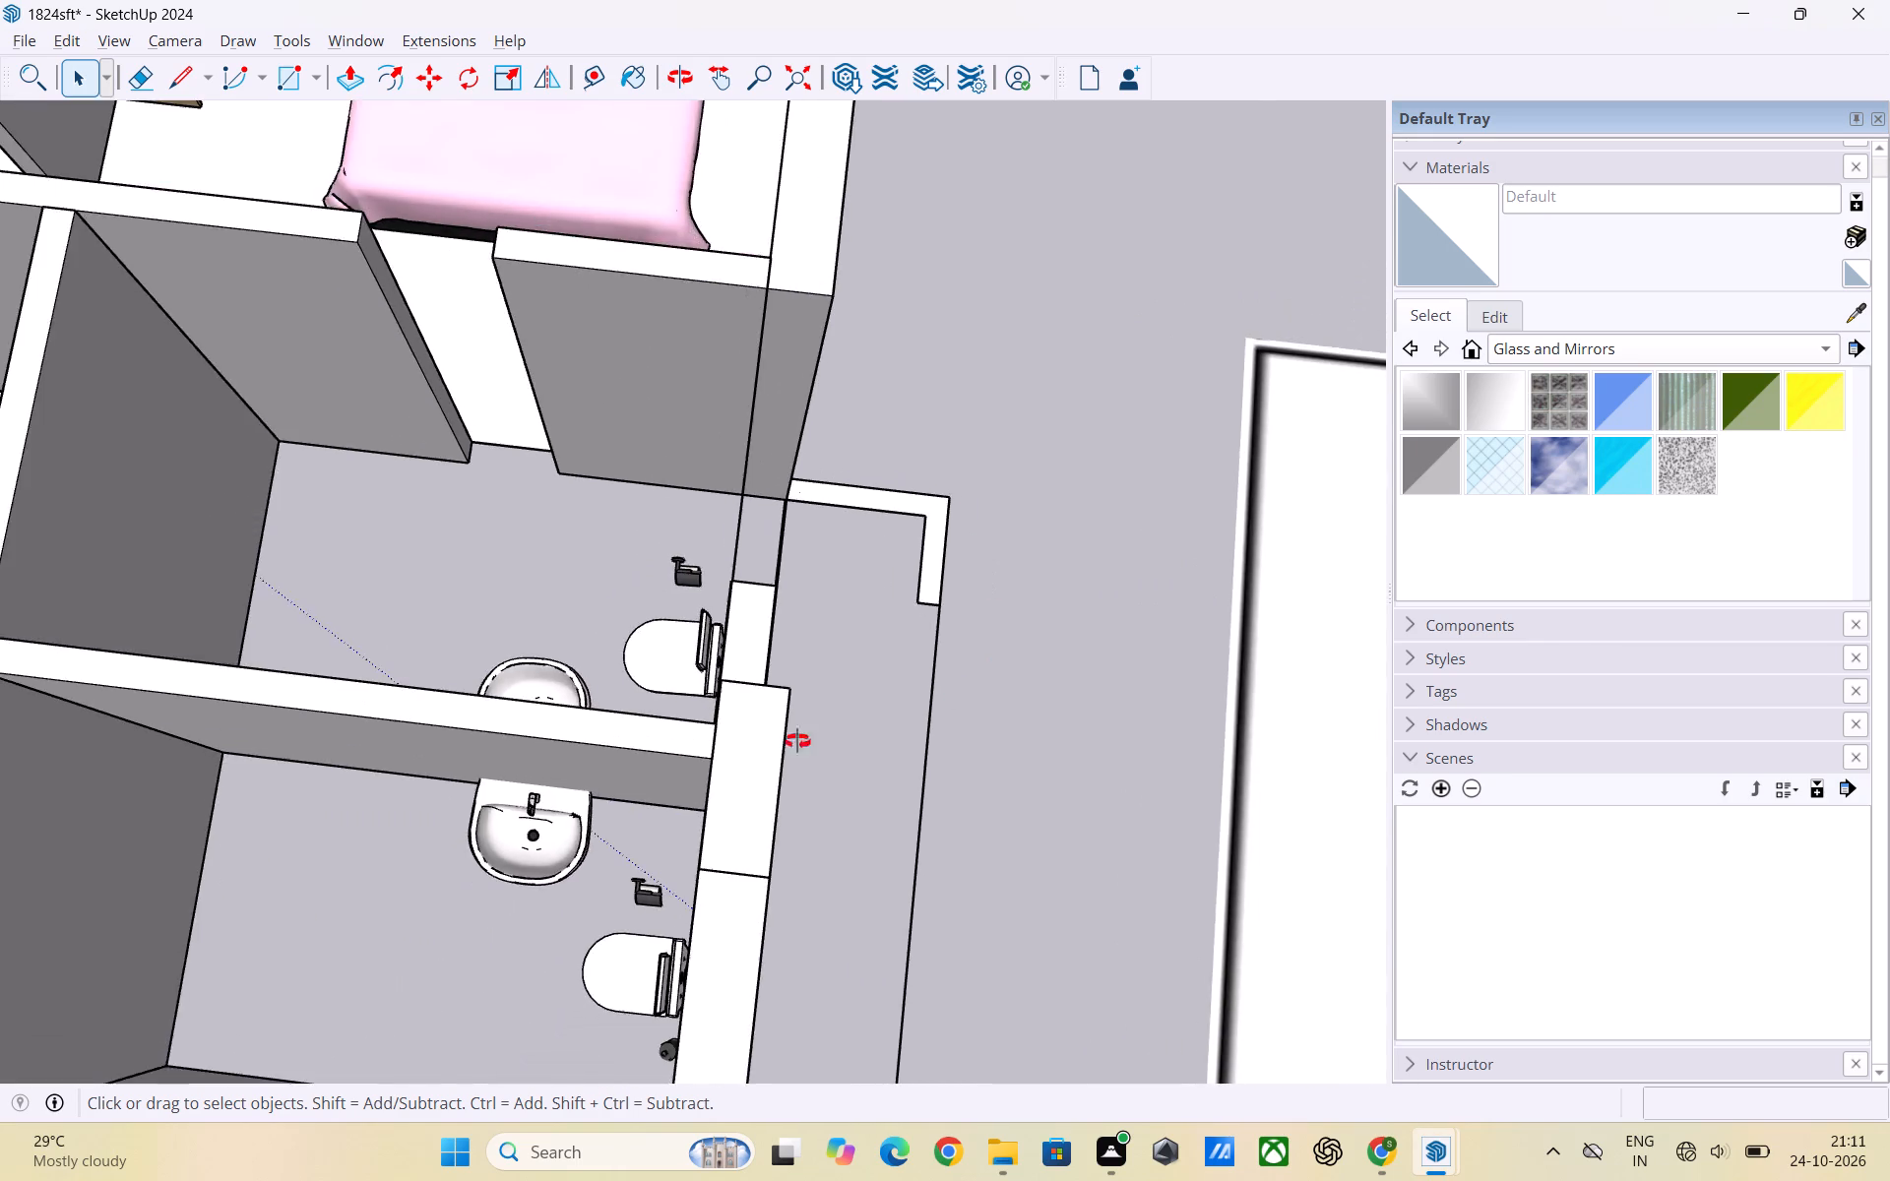
pyautogui.moveTo(797, 741); pyautogui.dragTo(584, 724, button='middle')
pyautogui.scroll(3, 684, 773)
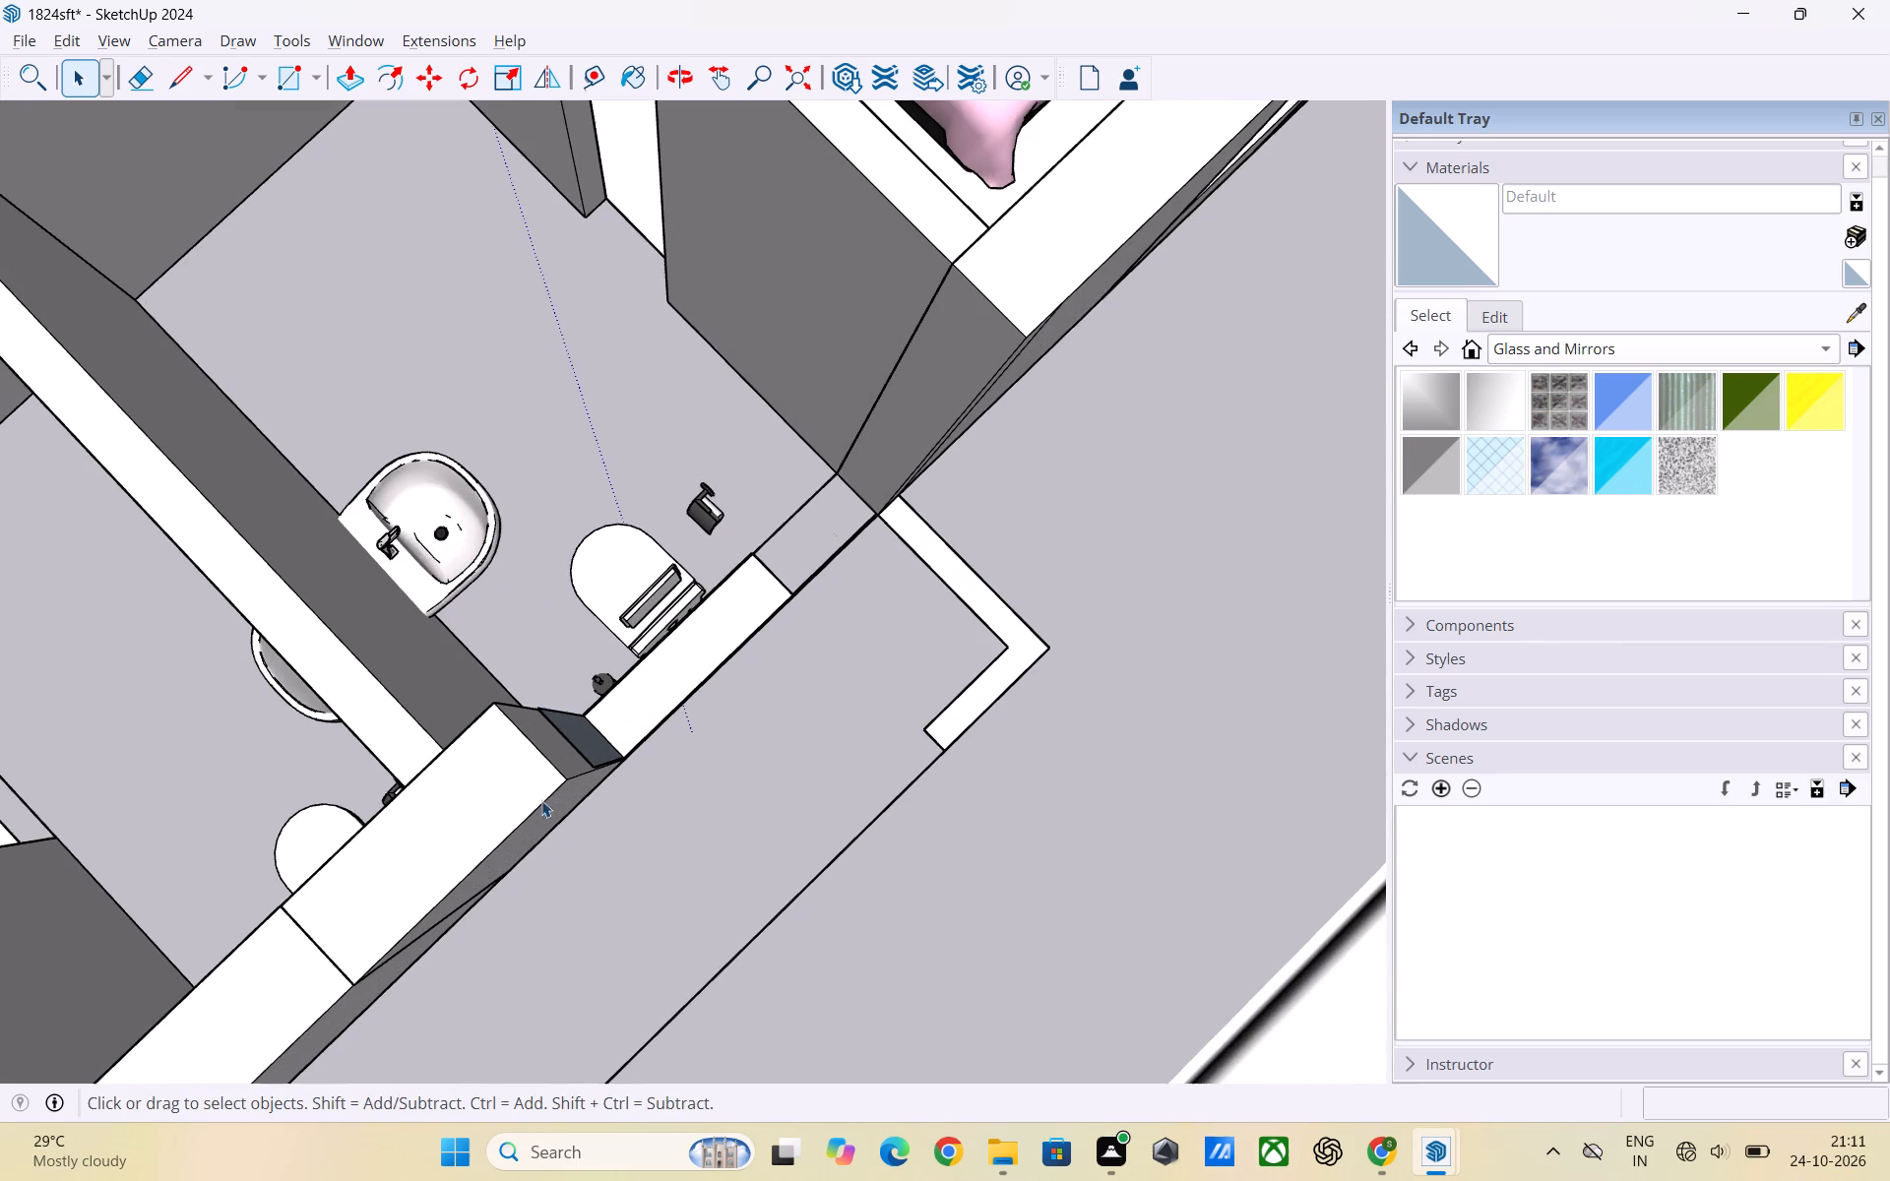
pyautogui.scroll(-4, 741, 763)
pyautogui.moveTo(799, 768); pyautogui.dragTo(321, 710, button='middle')
pyautogui.scroll(-1, 795, 774)
pyautogui.scroll(3, 518, 655)
pyautogui.moveTo(708, 714); pyautogui.dragTo(370, 671, button='middle')
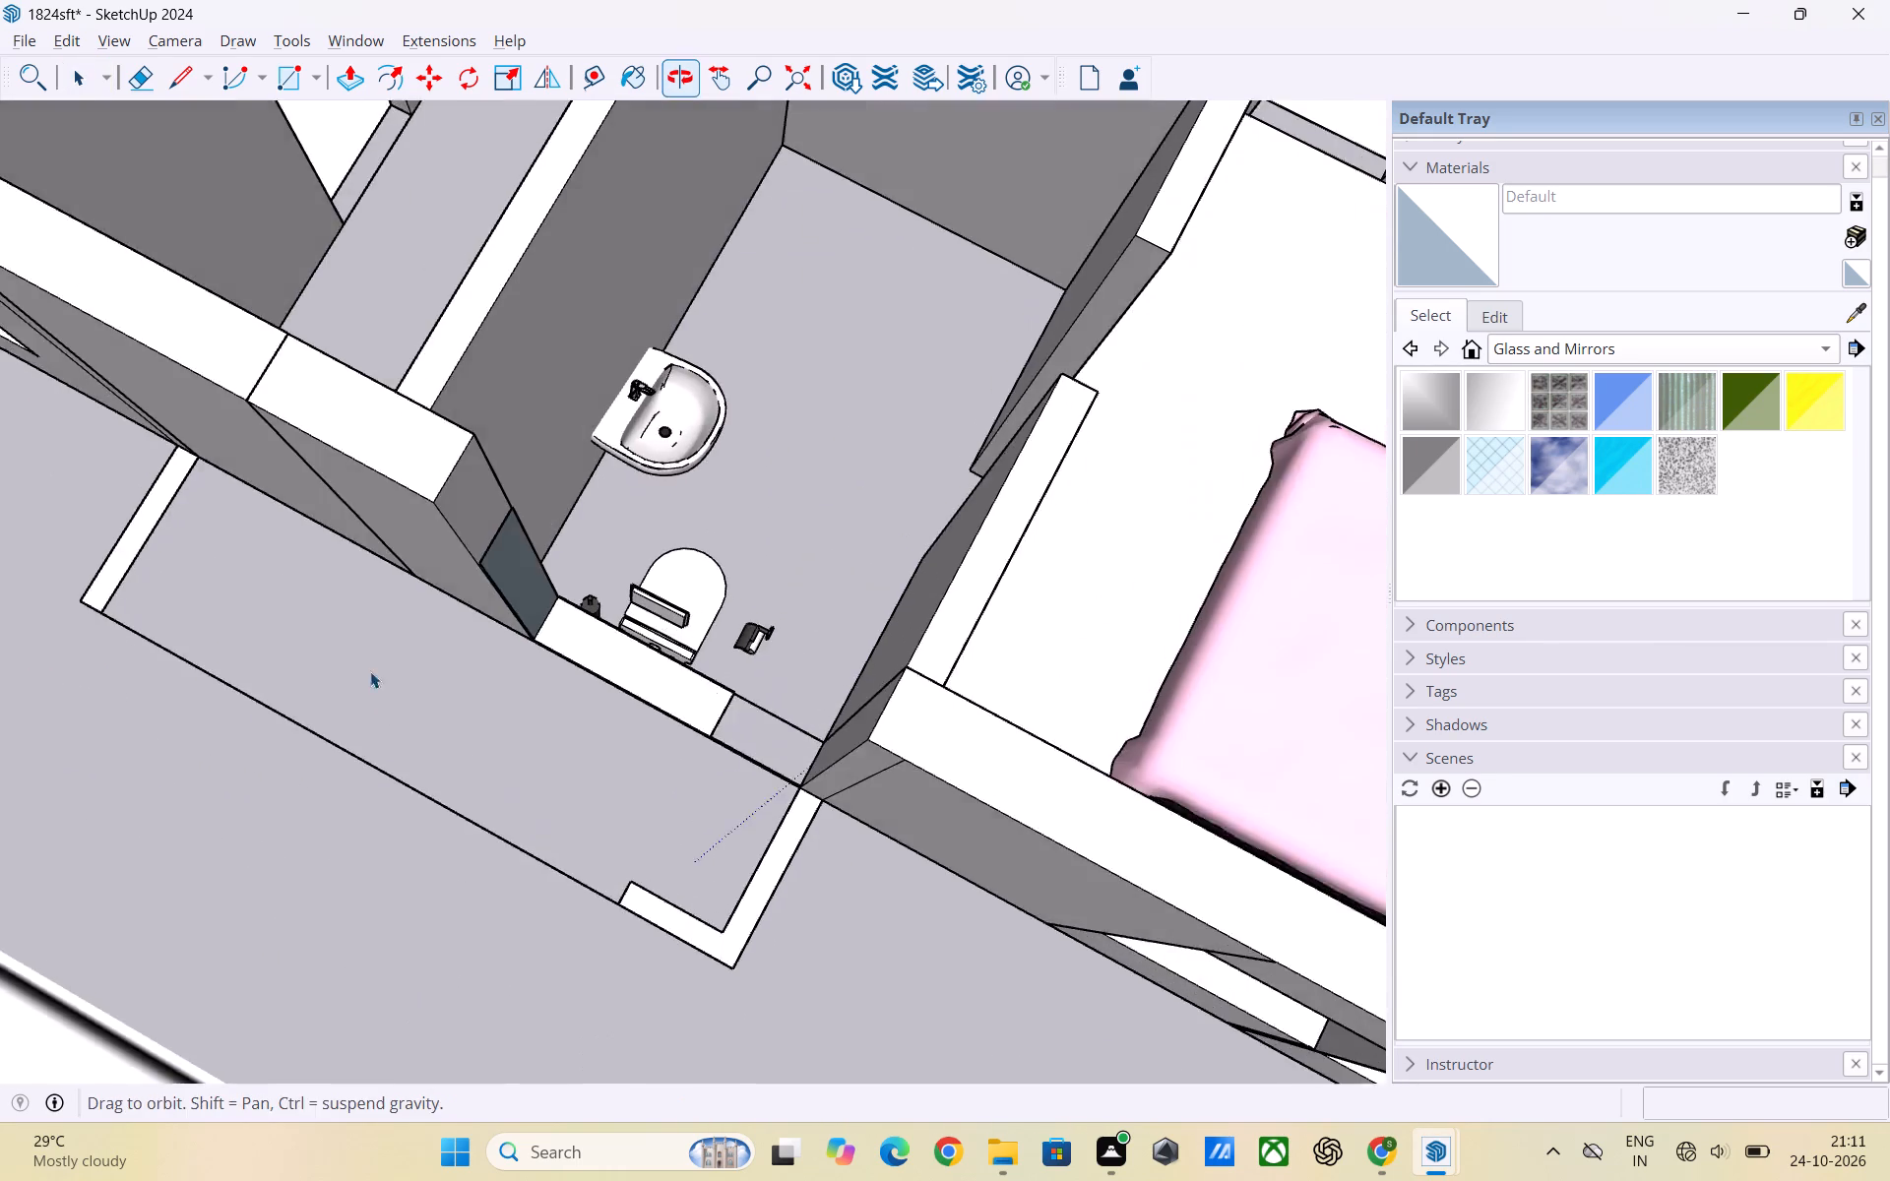
pyautogui.moveTo(370, 671); pyautogui.dragTo(382, 703, button='middle')
pyautogui.scroll(7, 495, 600)
pyautogui.moveTo(633, 662); pyautogui.dragTo(379, 620, button='middle')
pyautogui.scroll(-1, 633, 662)
pyautogui.scroll(1, 367, 590)
pyautogui.scroll(-4, 654, 613)
pyautogui.scroll(1, 661, 637)
pyautogui.scroll(-4, 682, 637)
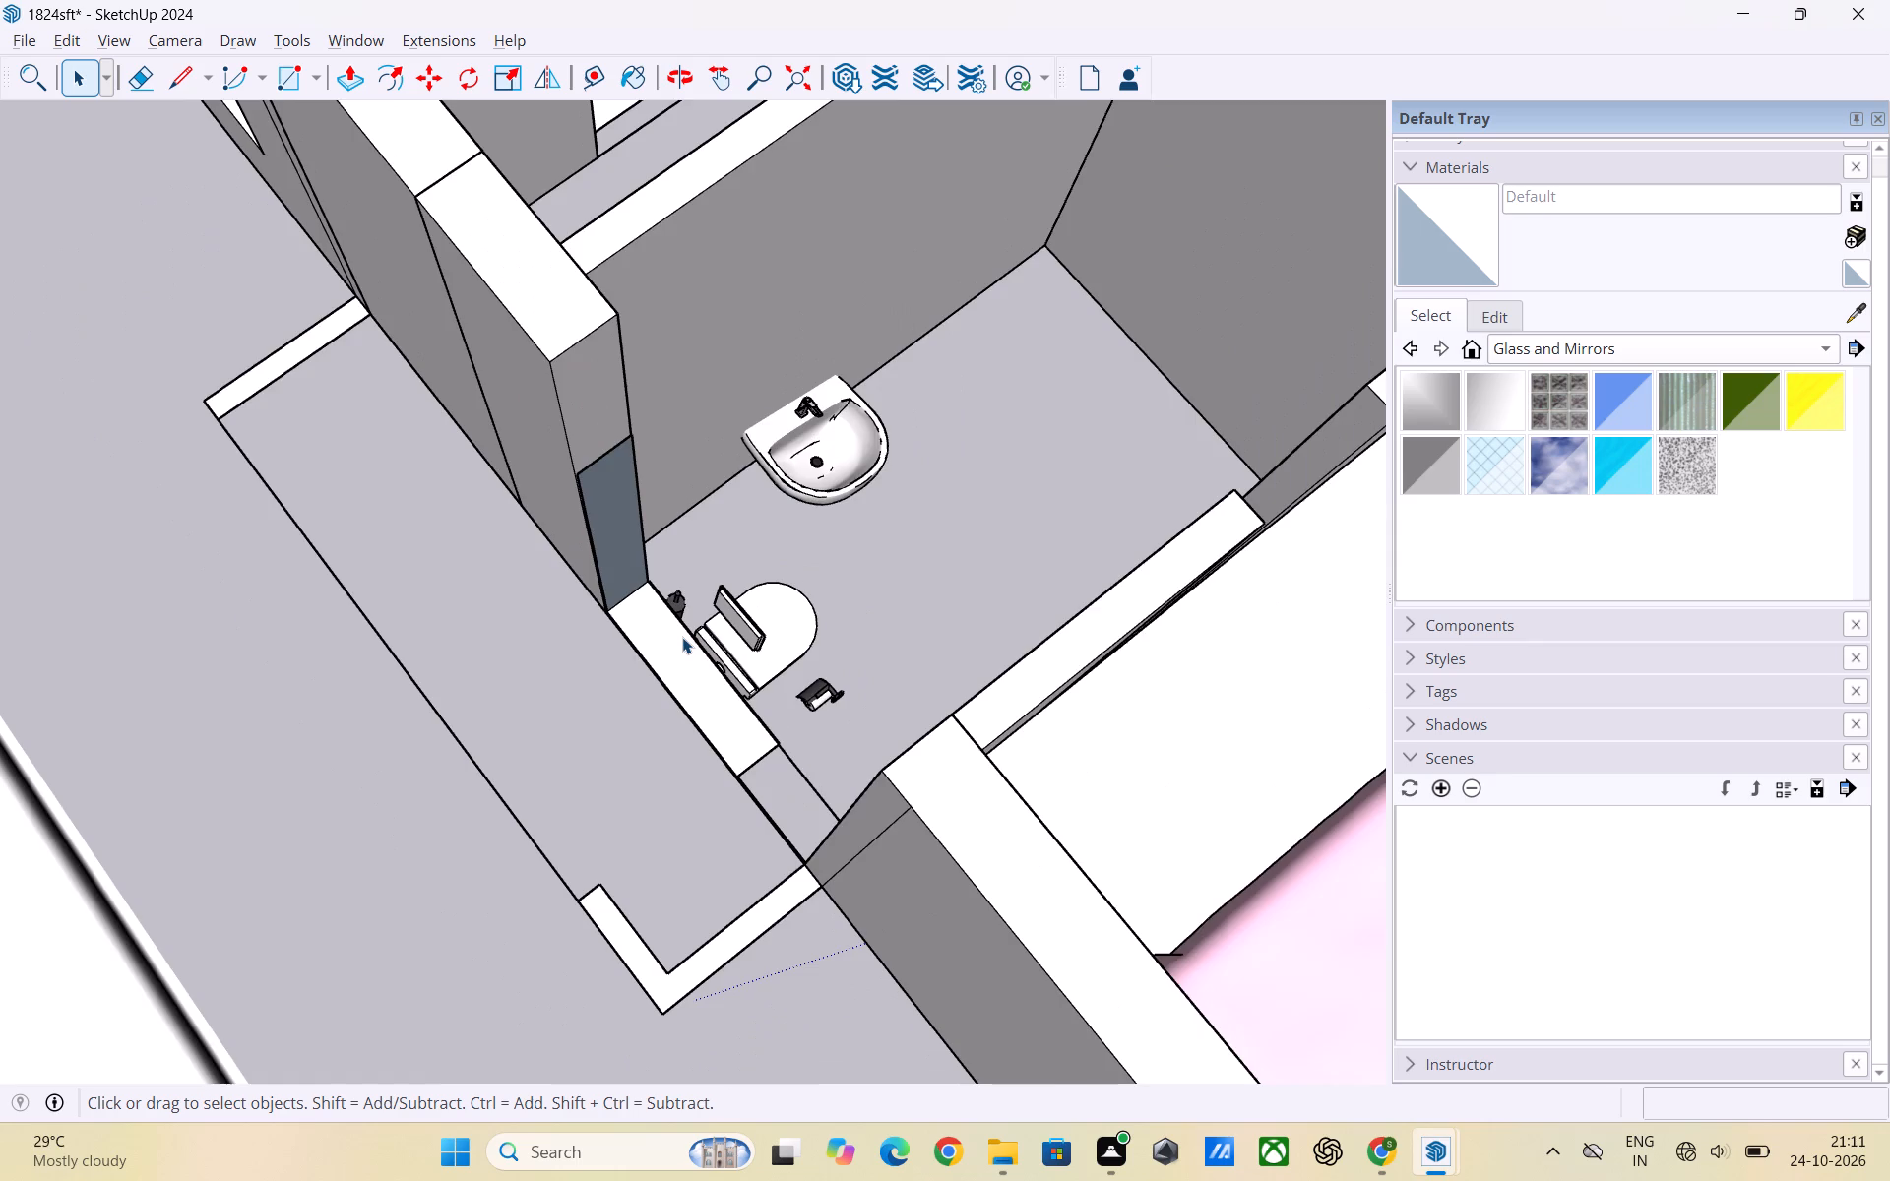
pyautogui.scroll(-6, 682, 637)
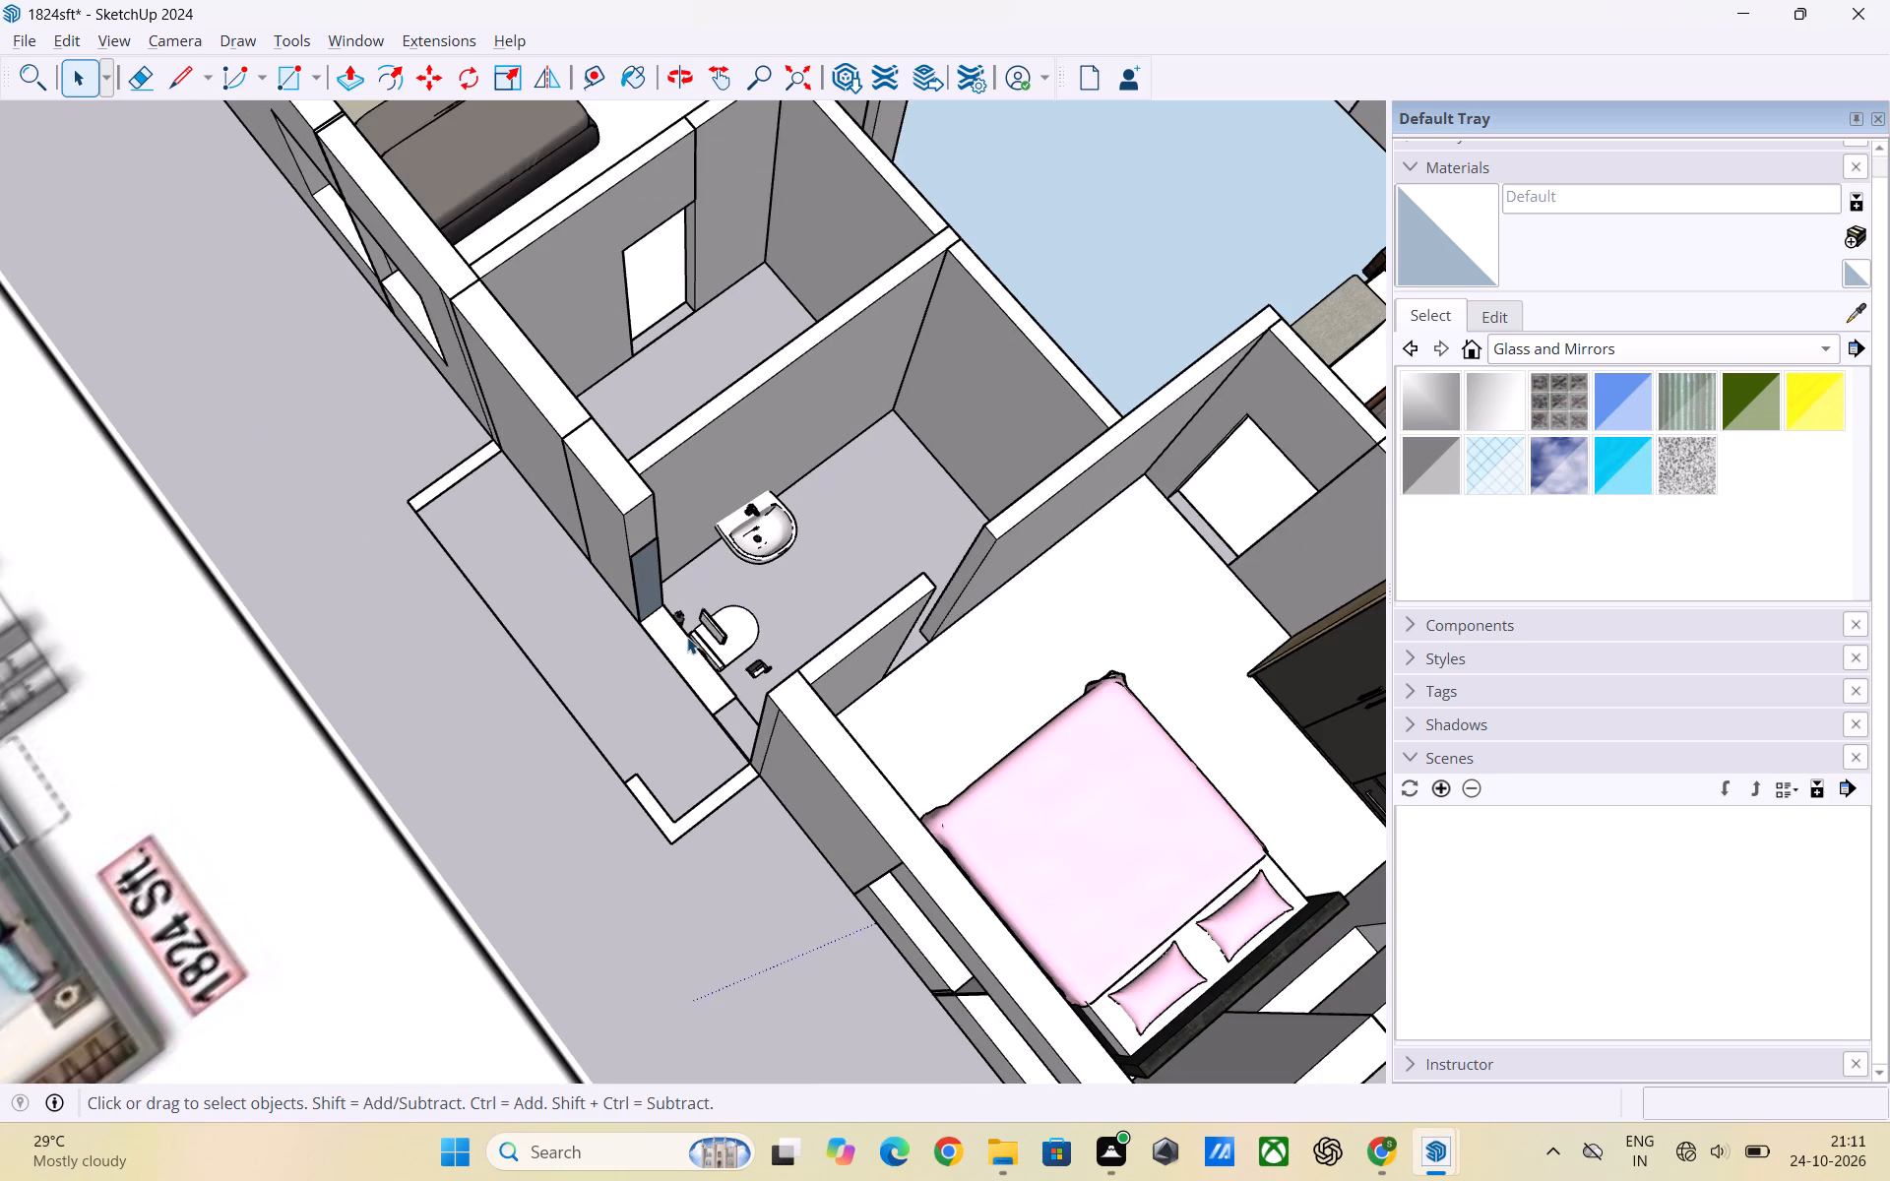
pyautogui.scroll(-5, 688, 636)
pyautogui.moveTo(721, 658); pyautogui.dragTo(453, 744, button='middle')
pyautogui.scroll(6, 694, 671)
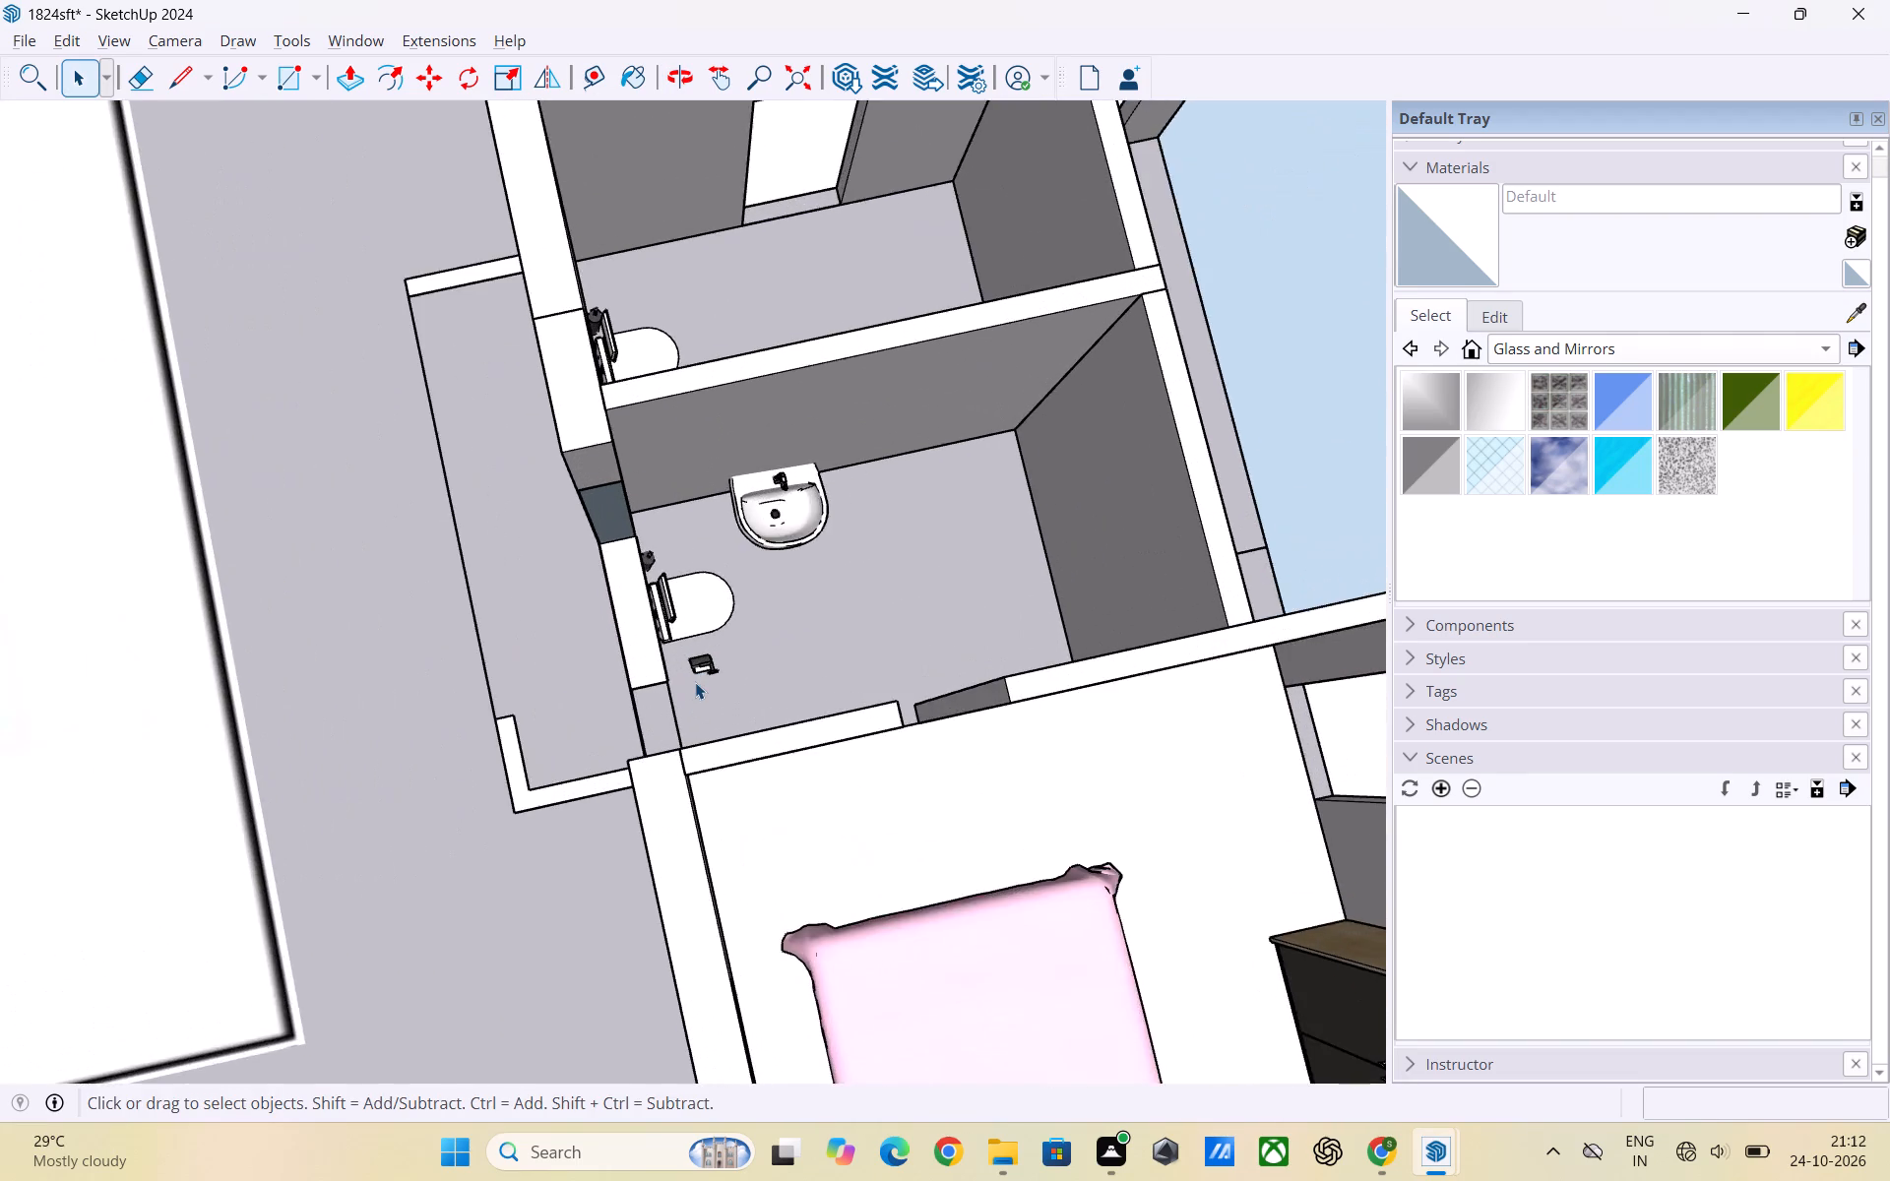
pyautogui.scroll(5, 695, 682)
pyautogui.moveTo(705, 686); pyautogui.dragTo(474, 653, button='middle')
pyautogui.scroll(3, 653, 549)
pyautogui.moveTo(709, 573); pyautogui.dragTo(389, 602, button='middle')
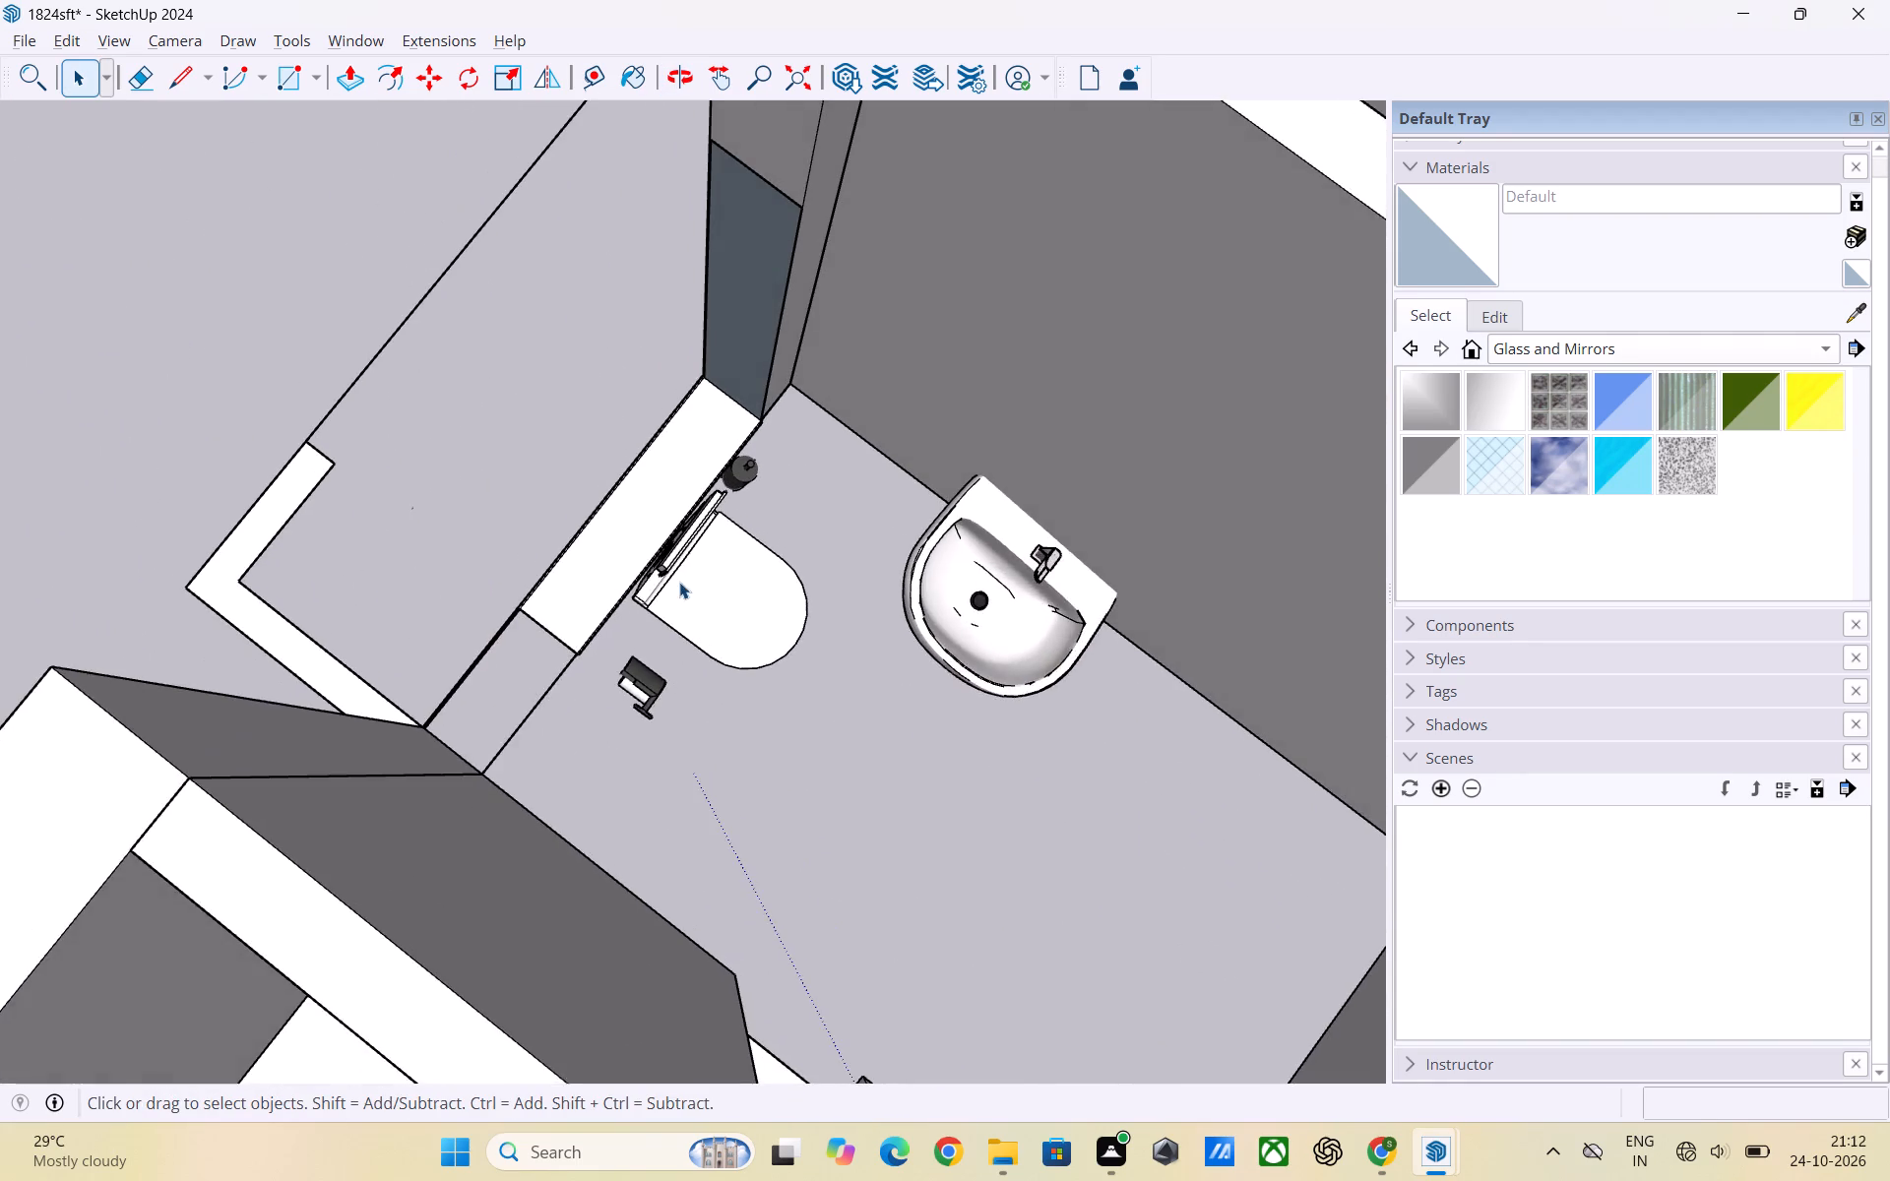
# Delete the leftover floor-level face and the blue-grey side face of the recess behind the toilet beside the pink-bed bedroom.
pyautogui.scroll(3, 679, 582)
pyautogui.click(660, 466)
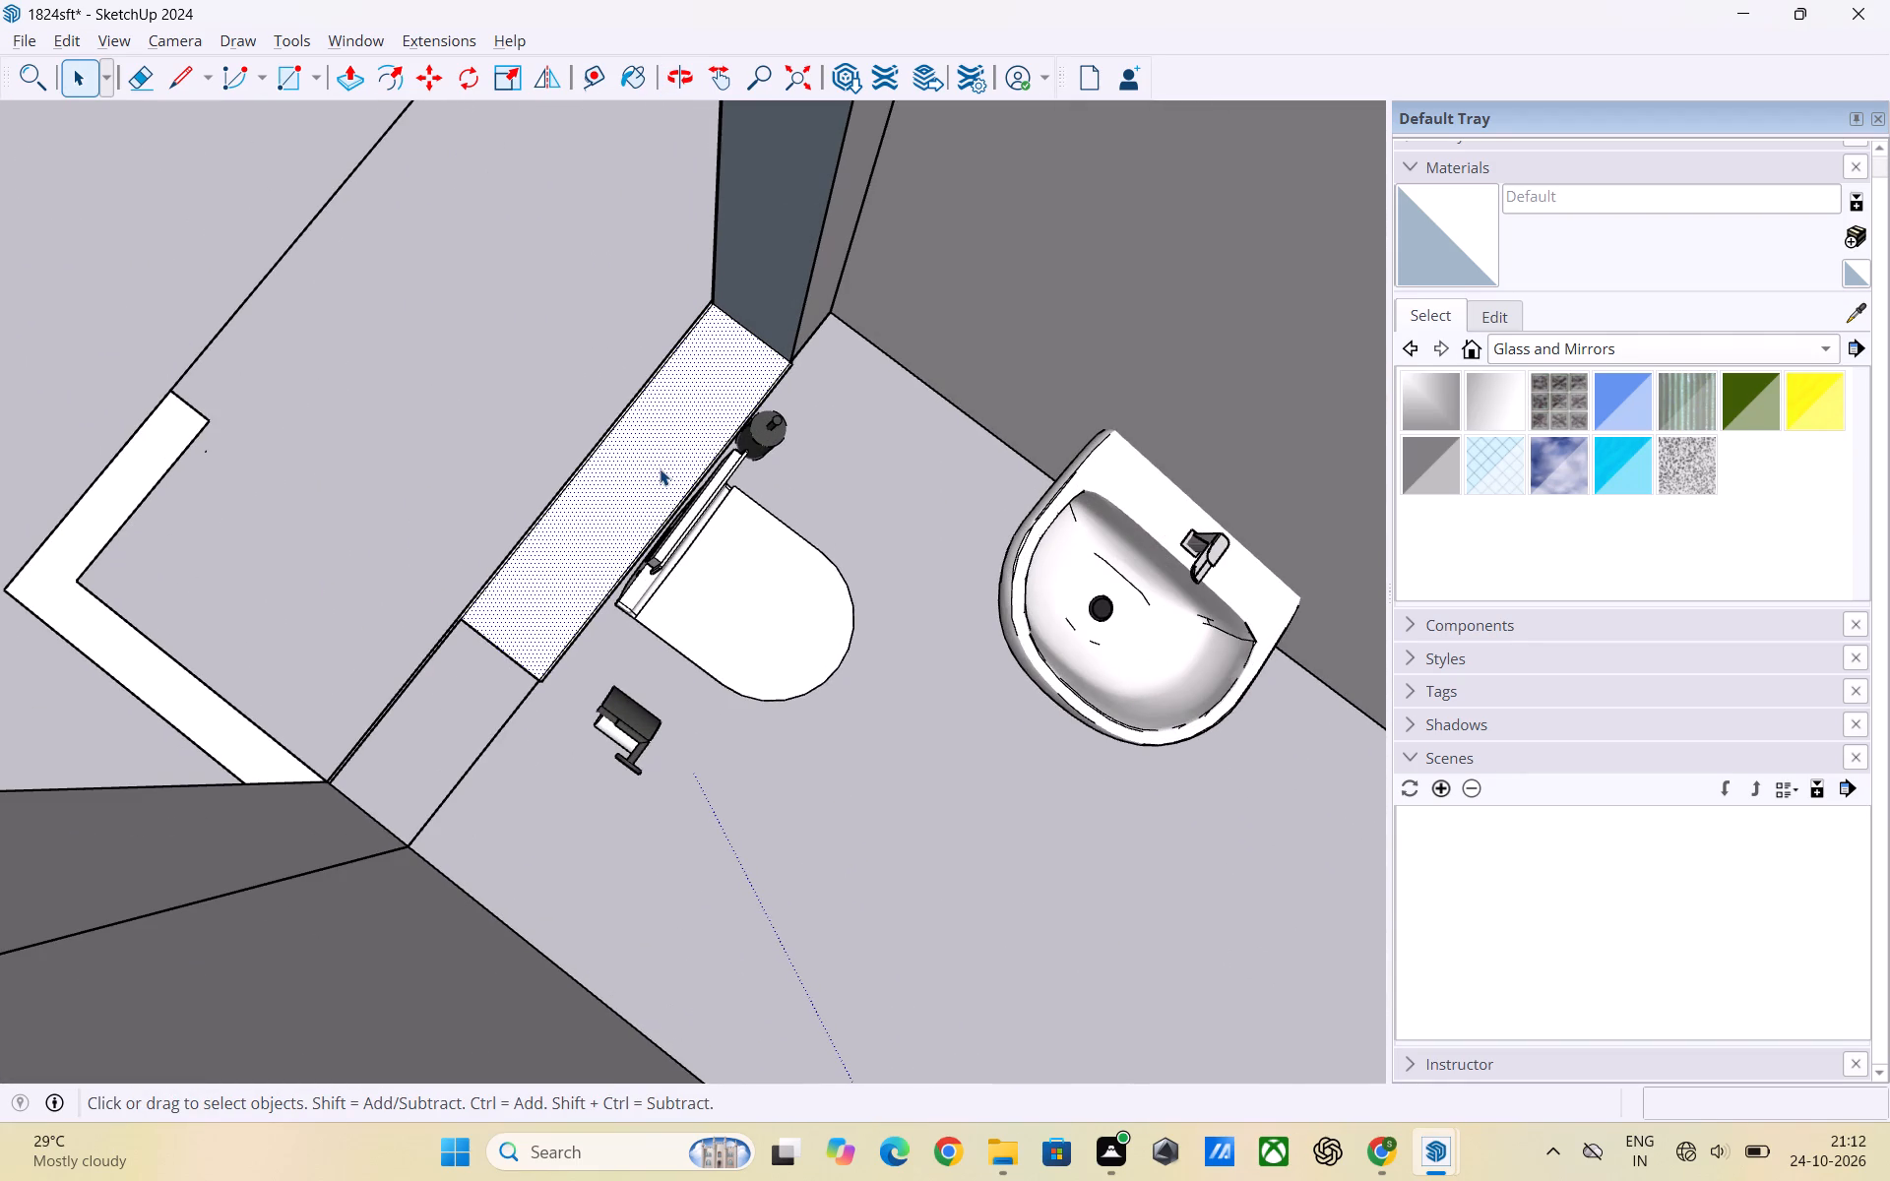
pyautogui.press('Delete')
pyautogui.scroll(-3, 634, 607)
pyautogui.scroll(2, 553, 618)
pyautogui.scroll(-5, 605, 679)
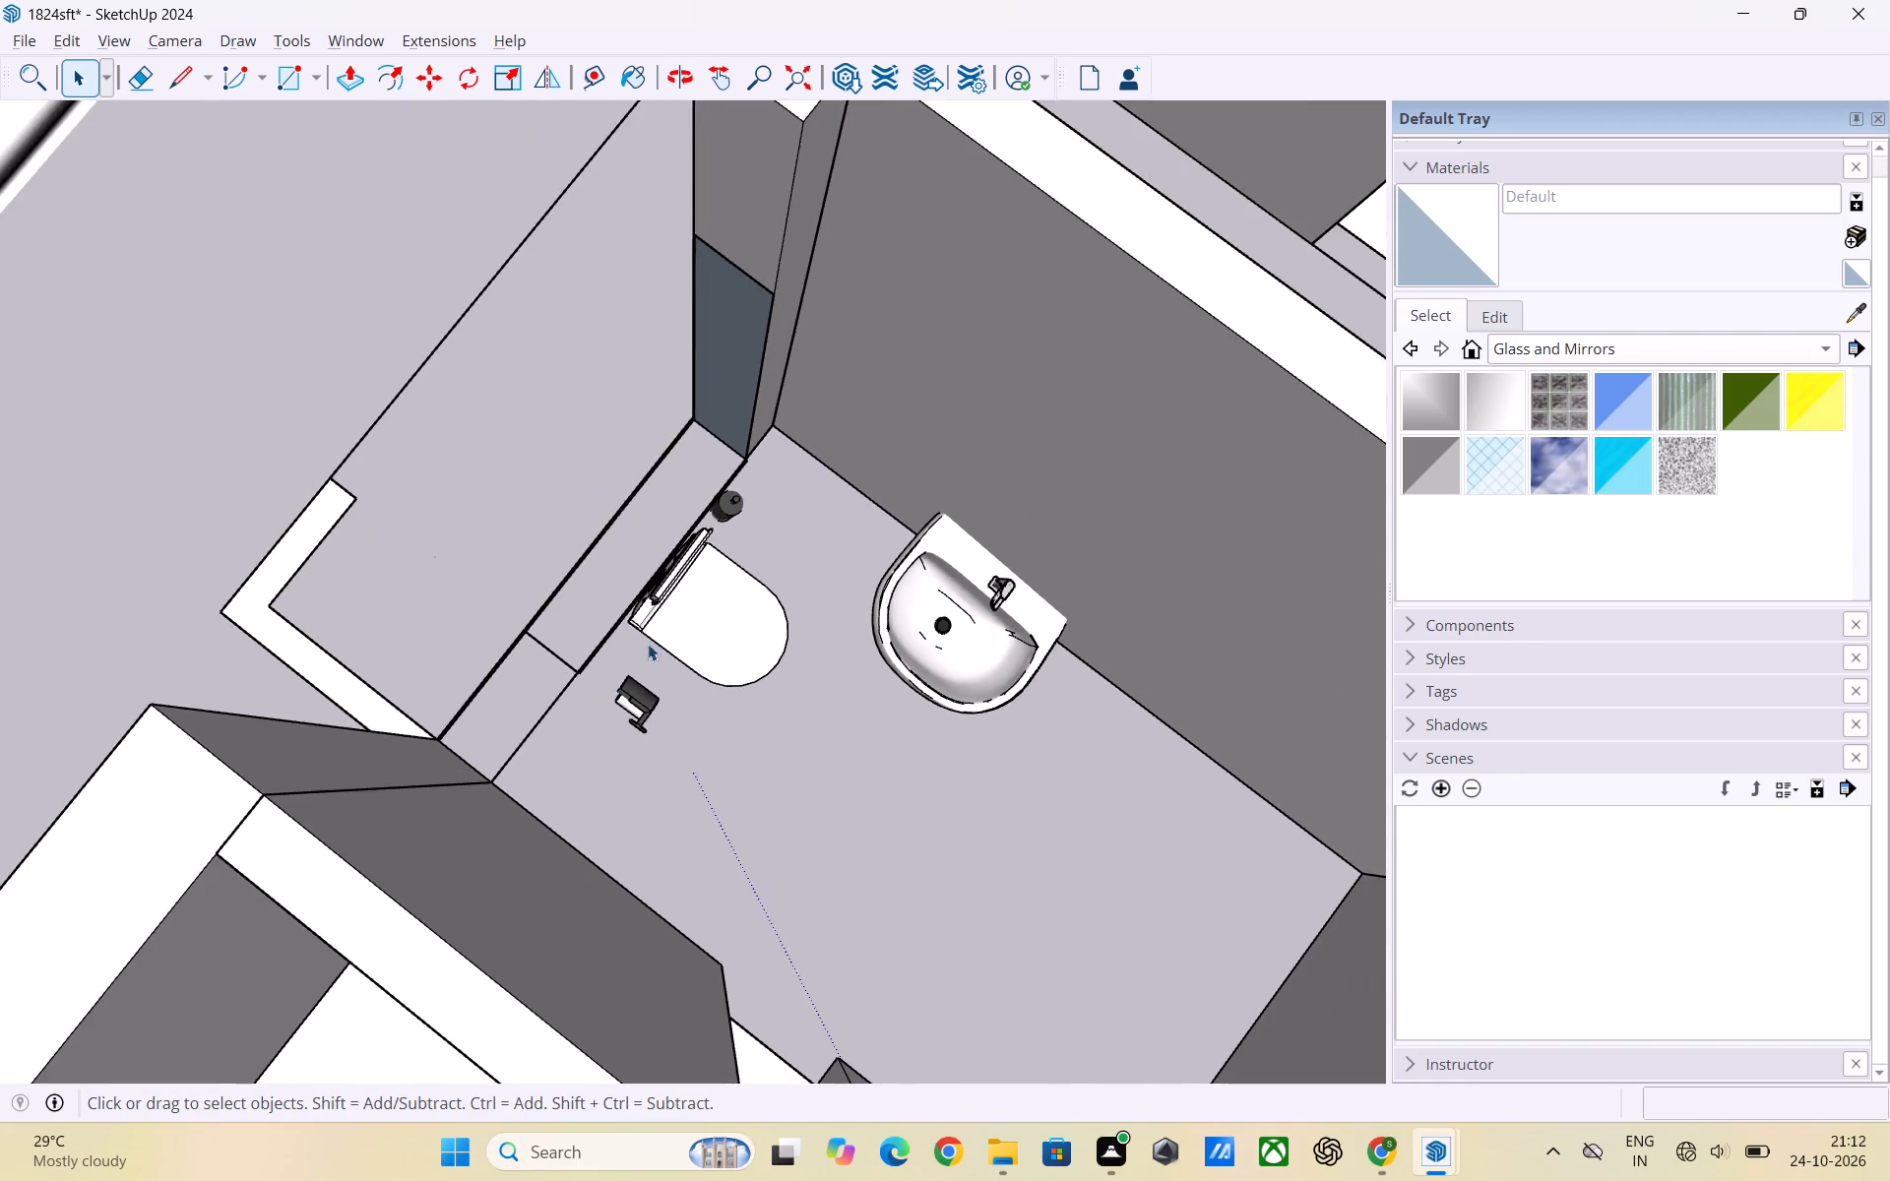
pyautogui.scroll(-1, 648, 644)
pyautogui.moveTo(688, 461); pyautogui.dragTo(665, 417, button='middle')
pyautogui.click(705, 388)
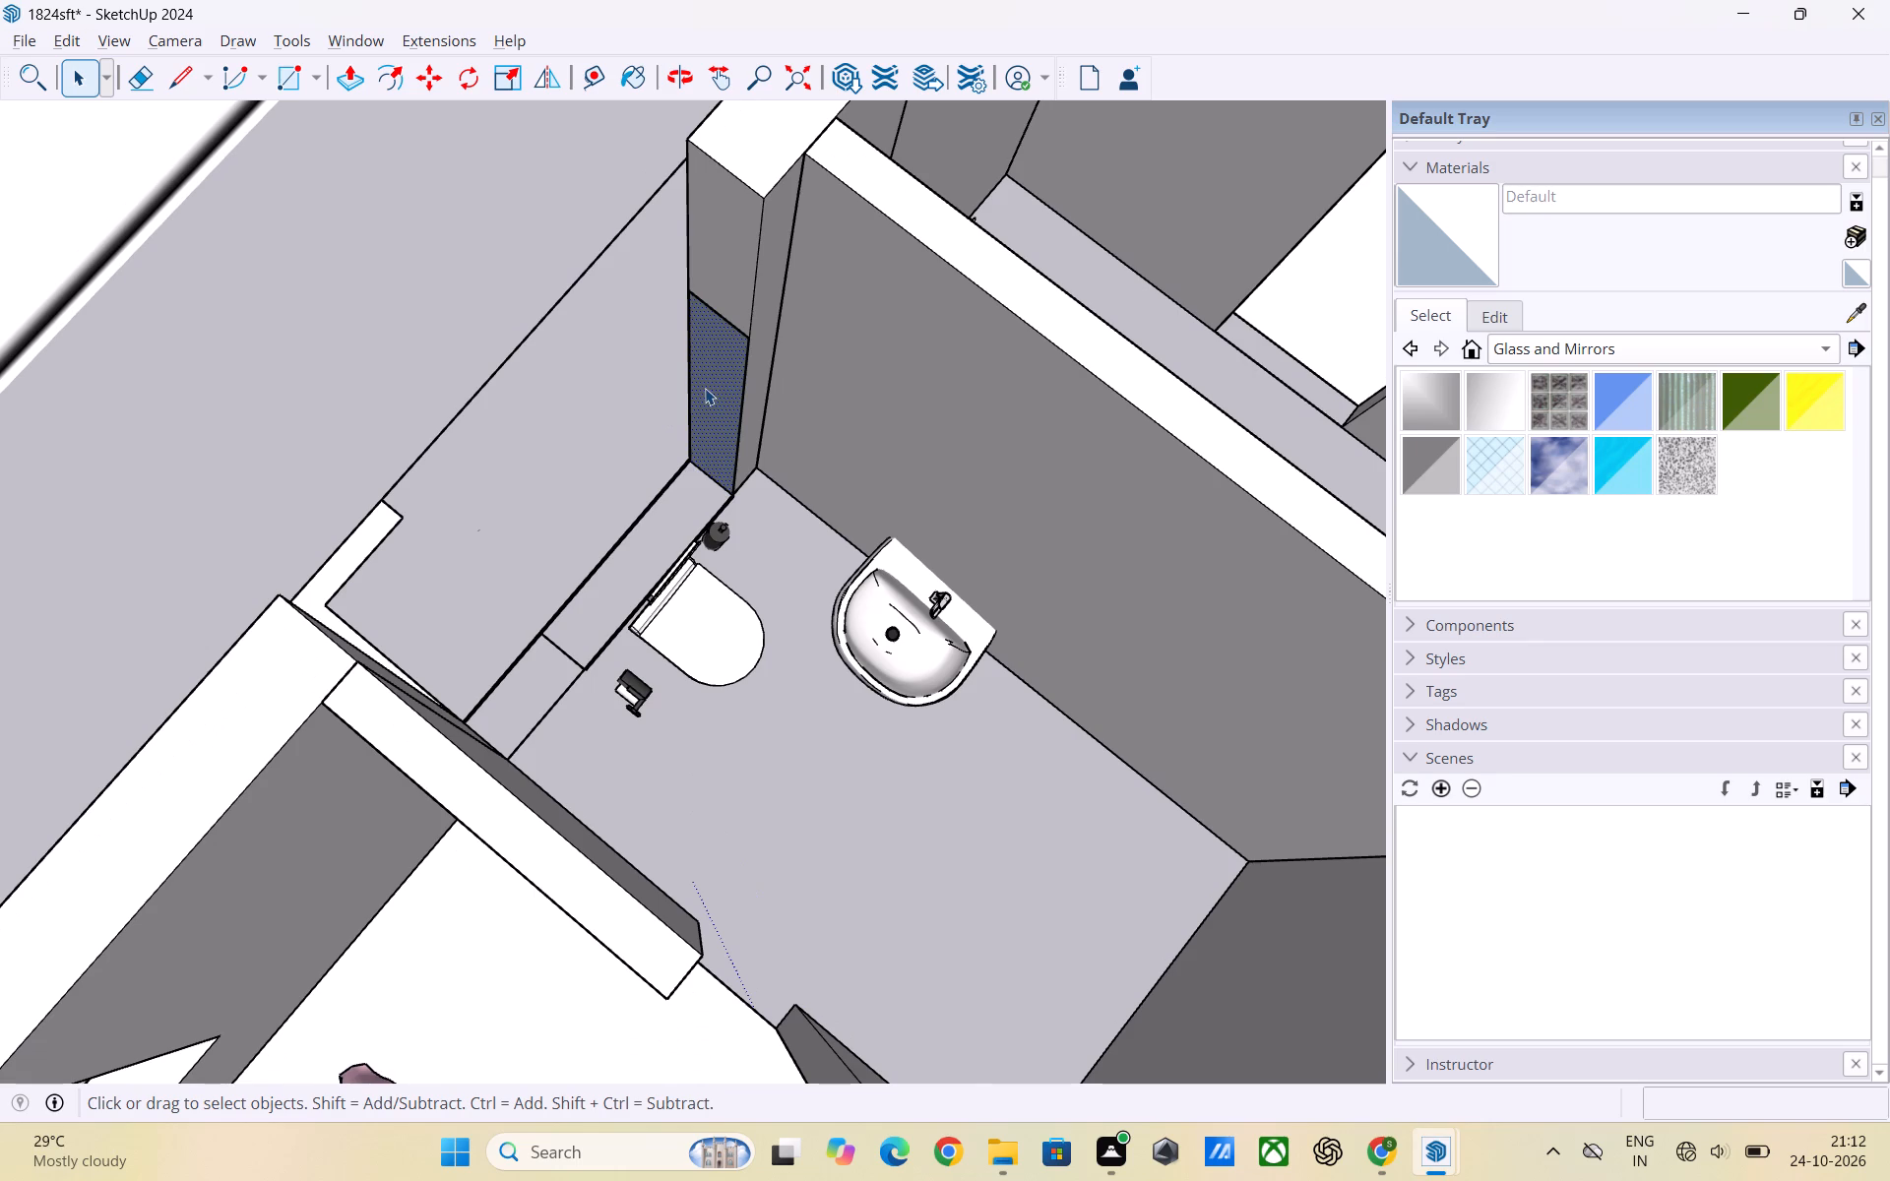
pyautogui.press('Delete')
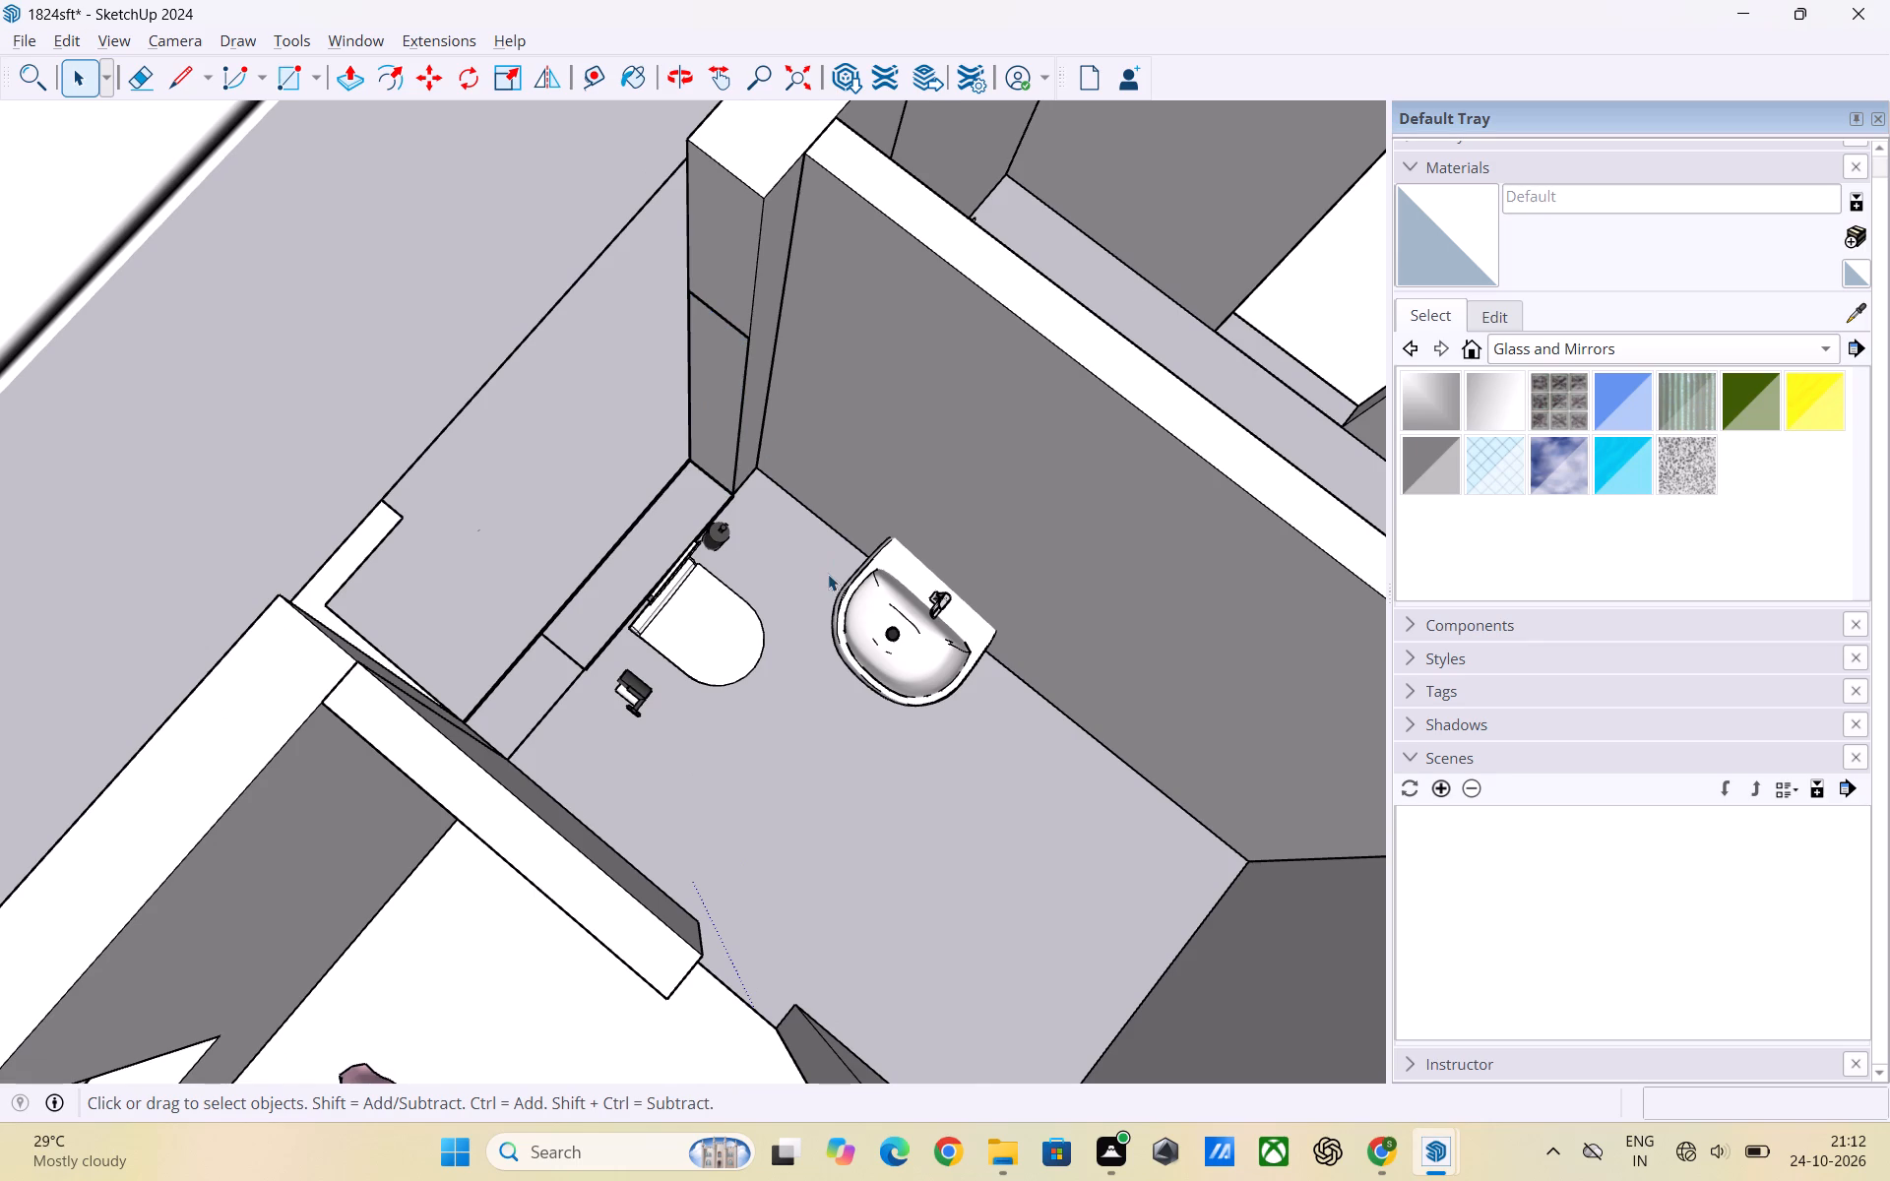
# Delete the short edge dividing the floor strip behind the toilet beside the pink-bed bedroom.
pyautogui.scroll(-6, 828, 574)
pyautogui.moveTo(832, 628); pyautogui.dragTo(469, 514, button='middle')
pyautogui.scroll(6, 651, 516)
pyautogui.moveTo(818, 637); pyautogui.dragTo(520, 631, button='middle')
pyautogui.scroll(-1, 813, 642)
pyautogui.scroll(3, 605, 609)
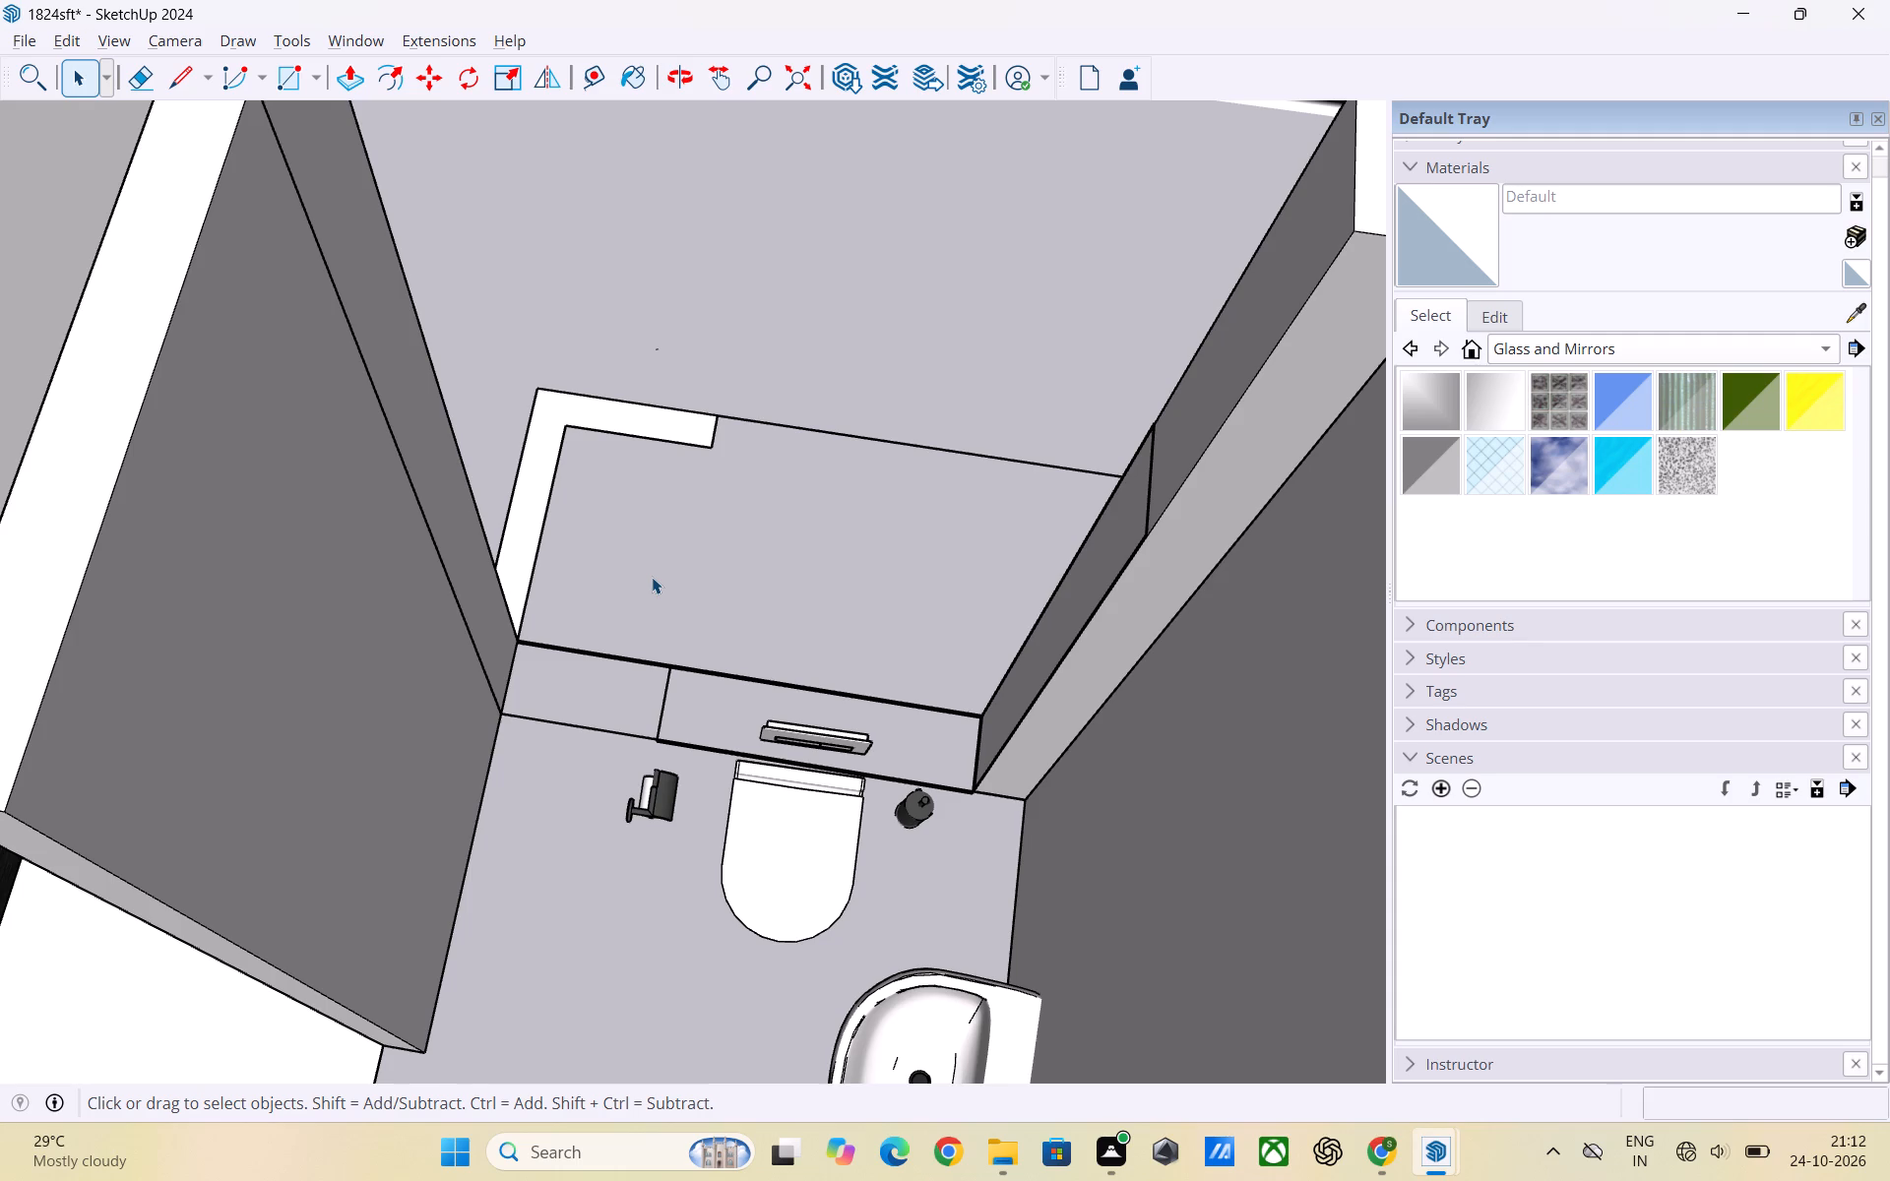
pyautogui.scroll(-4, 646, 580)
pyautogui.moveTo(676, 686); pyautogui.dragTo(653, 796, button='middle')
pyautogui.scroll(-1, 670, 718)
pyautogui.scroll(5, 643, 693)
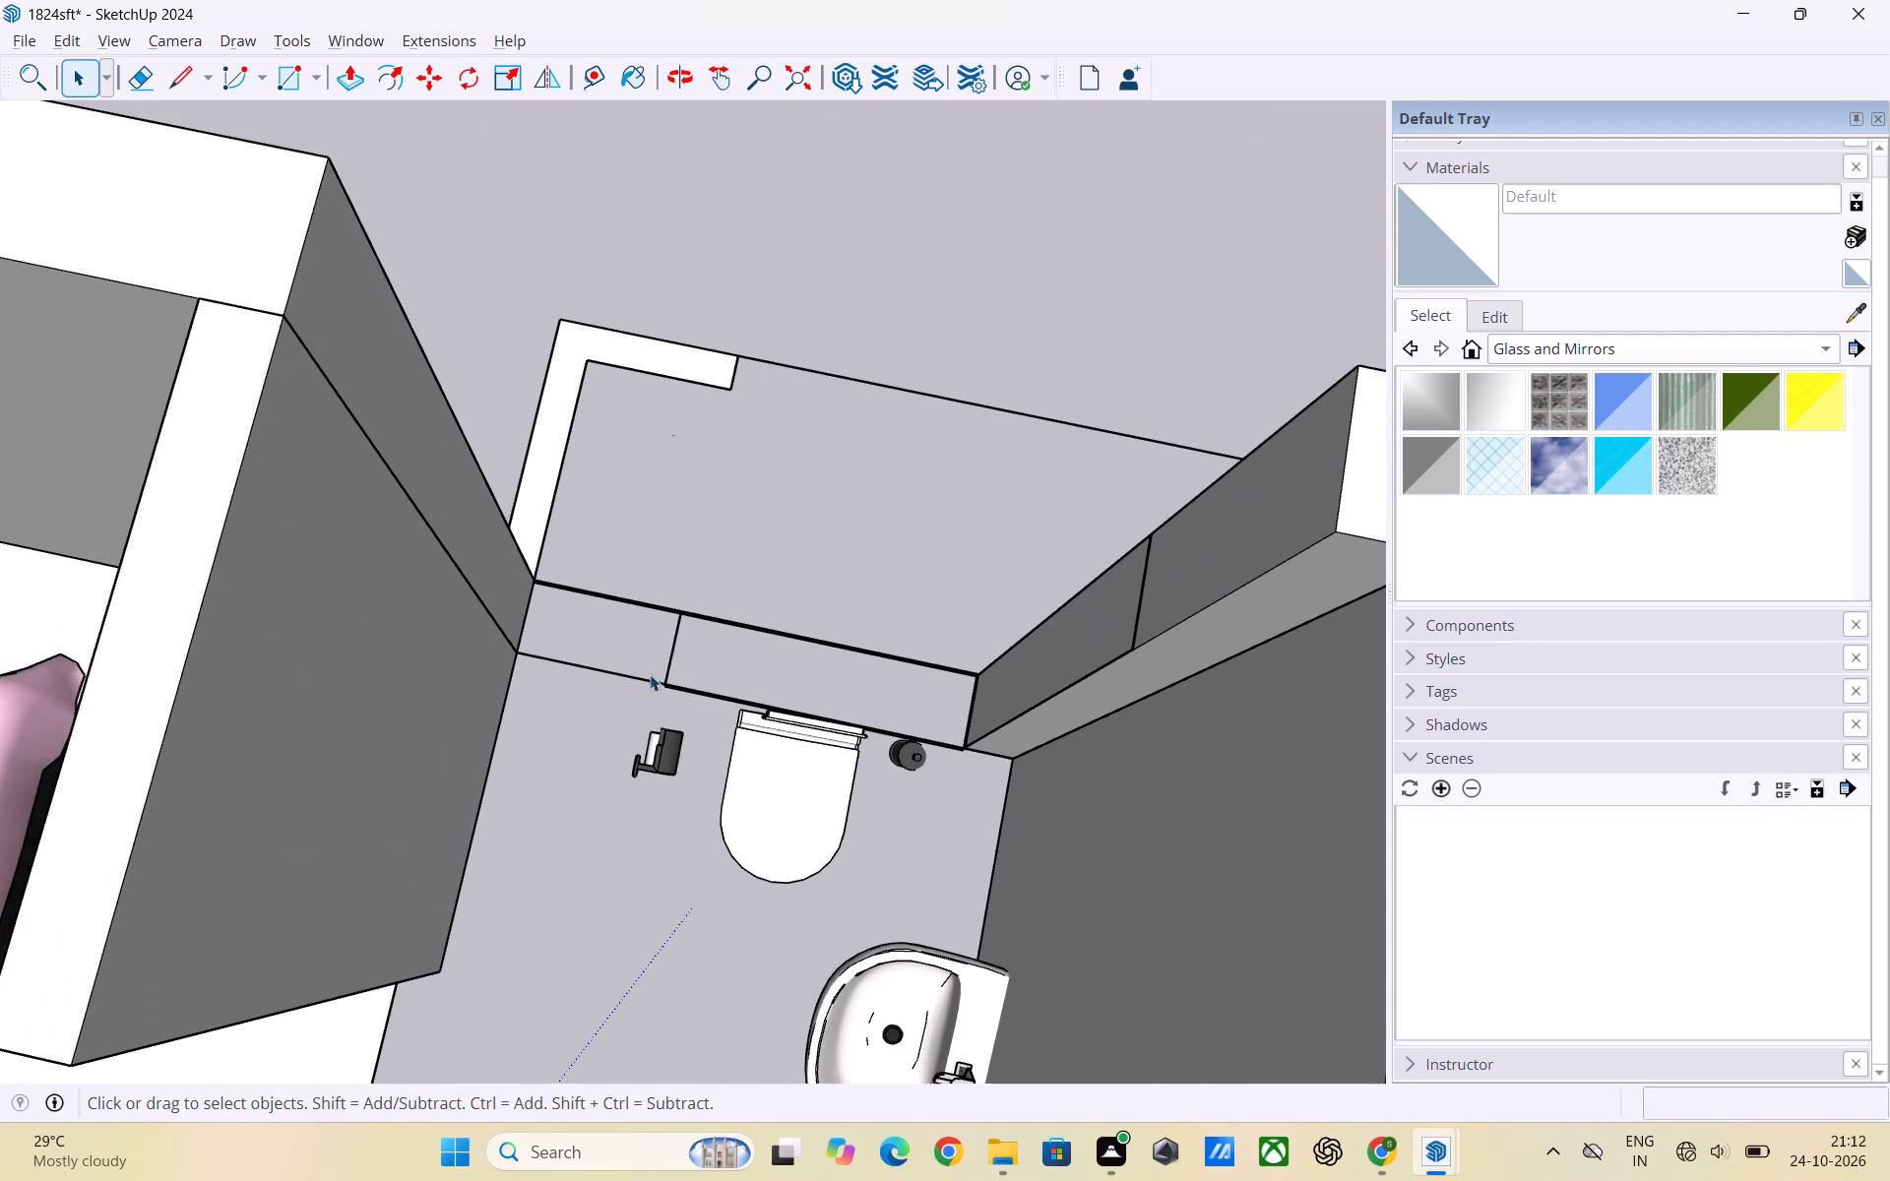
pyautogui.click(671, 654)
pyautogui.press('Delete')
# Draw a rectangle about 8 3/4" by 4' 6 1/8" over the cleared wall strip behind the toilet.
pyautogui.press('r')
pyautogui.scroll(3, 607, 606)
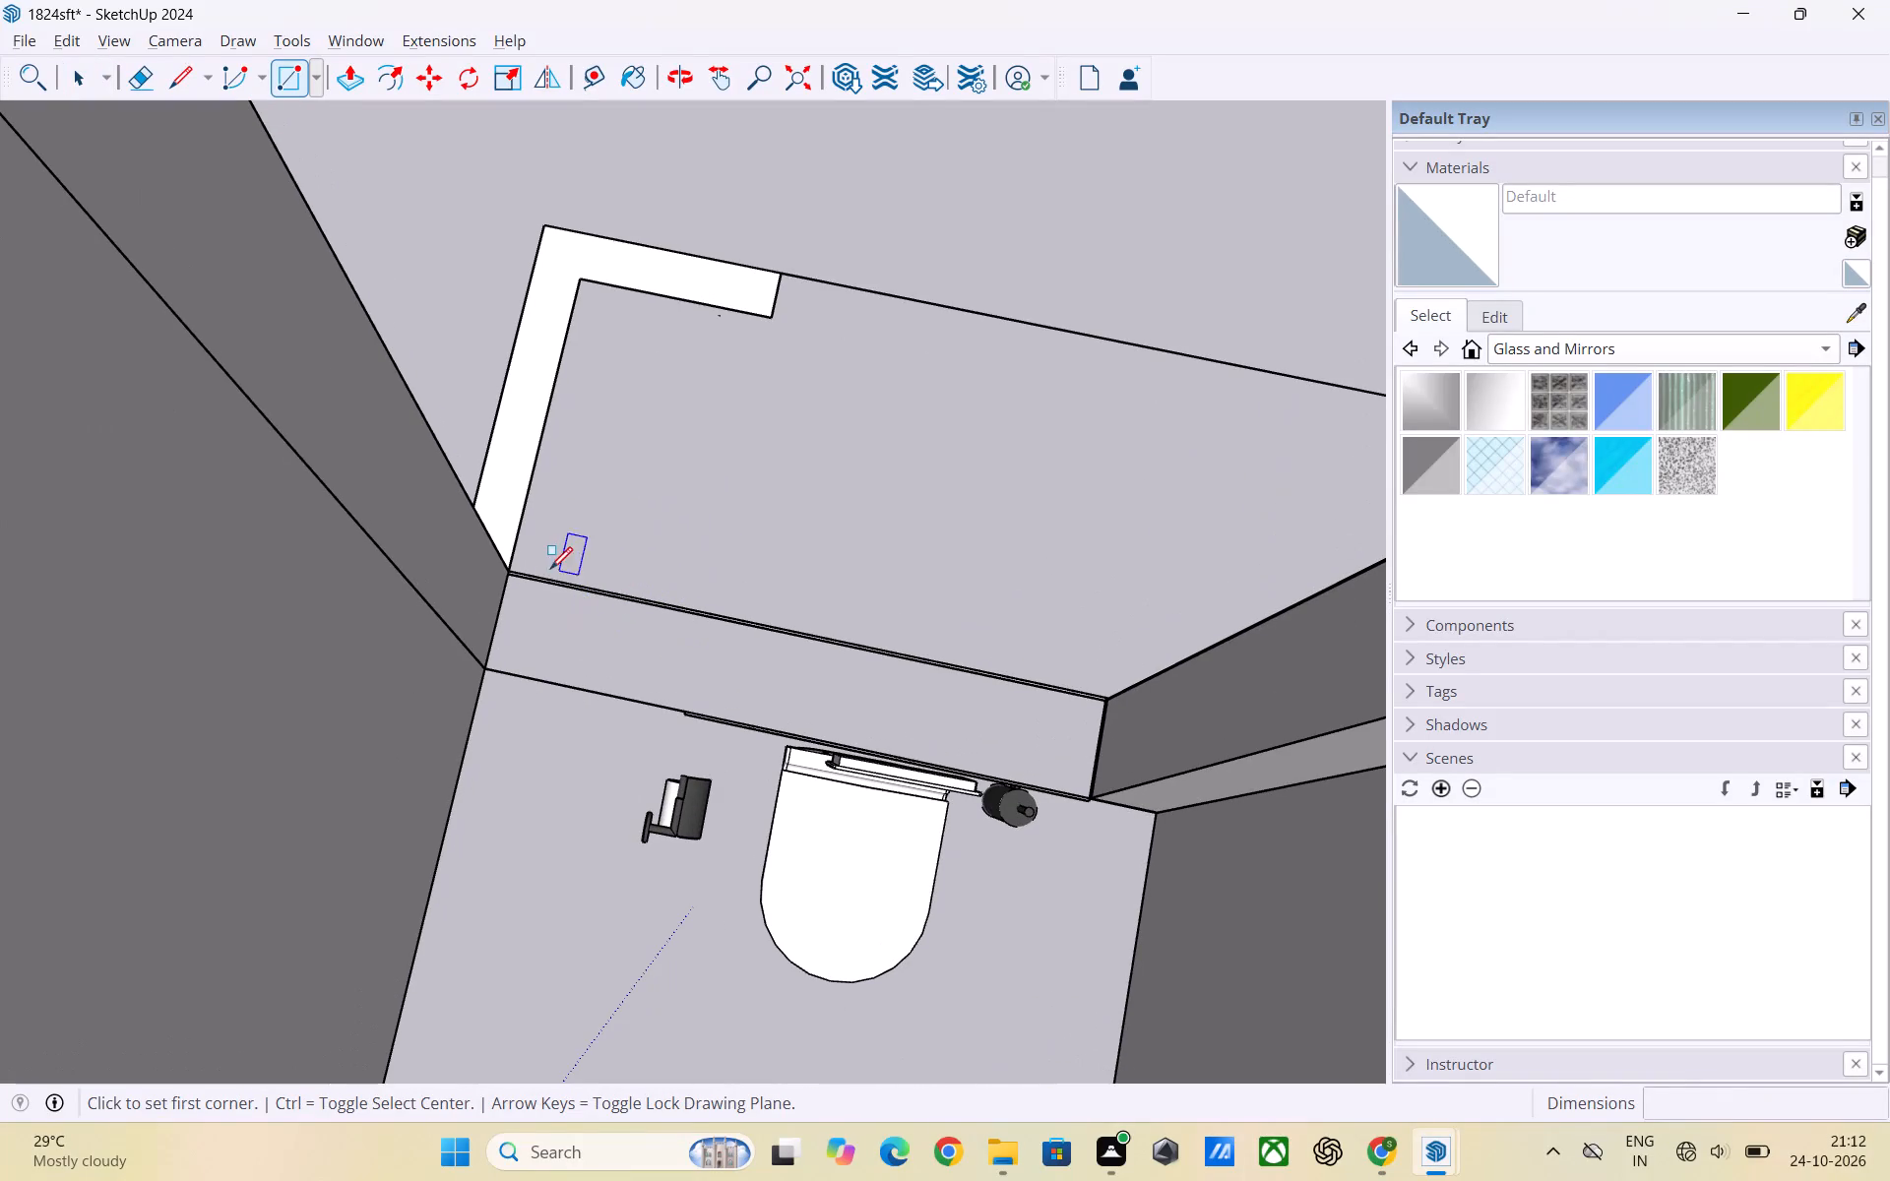
pyautogui.click(512, 577)
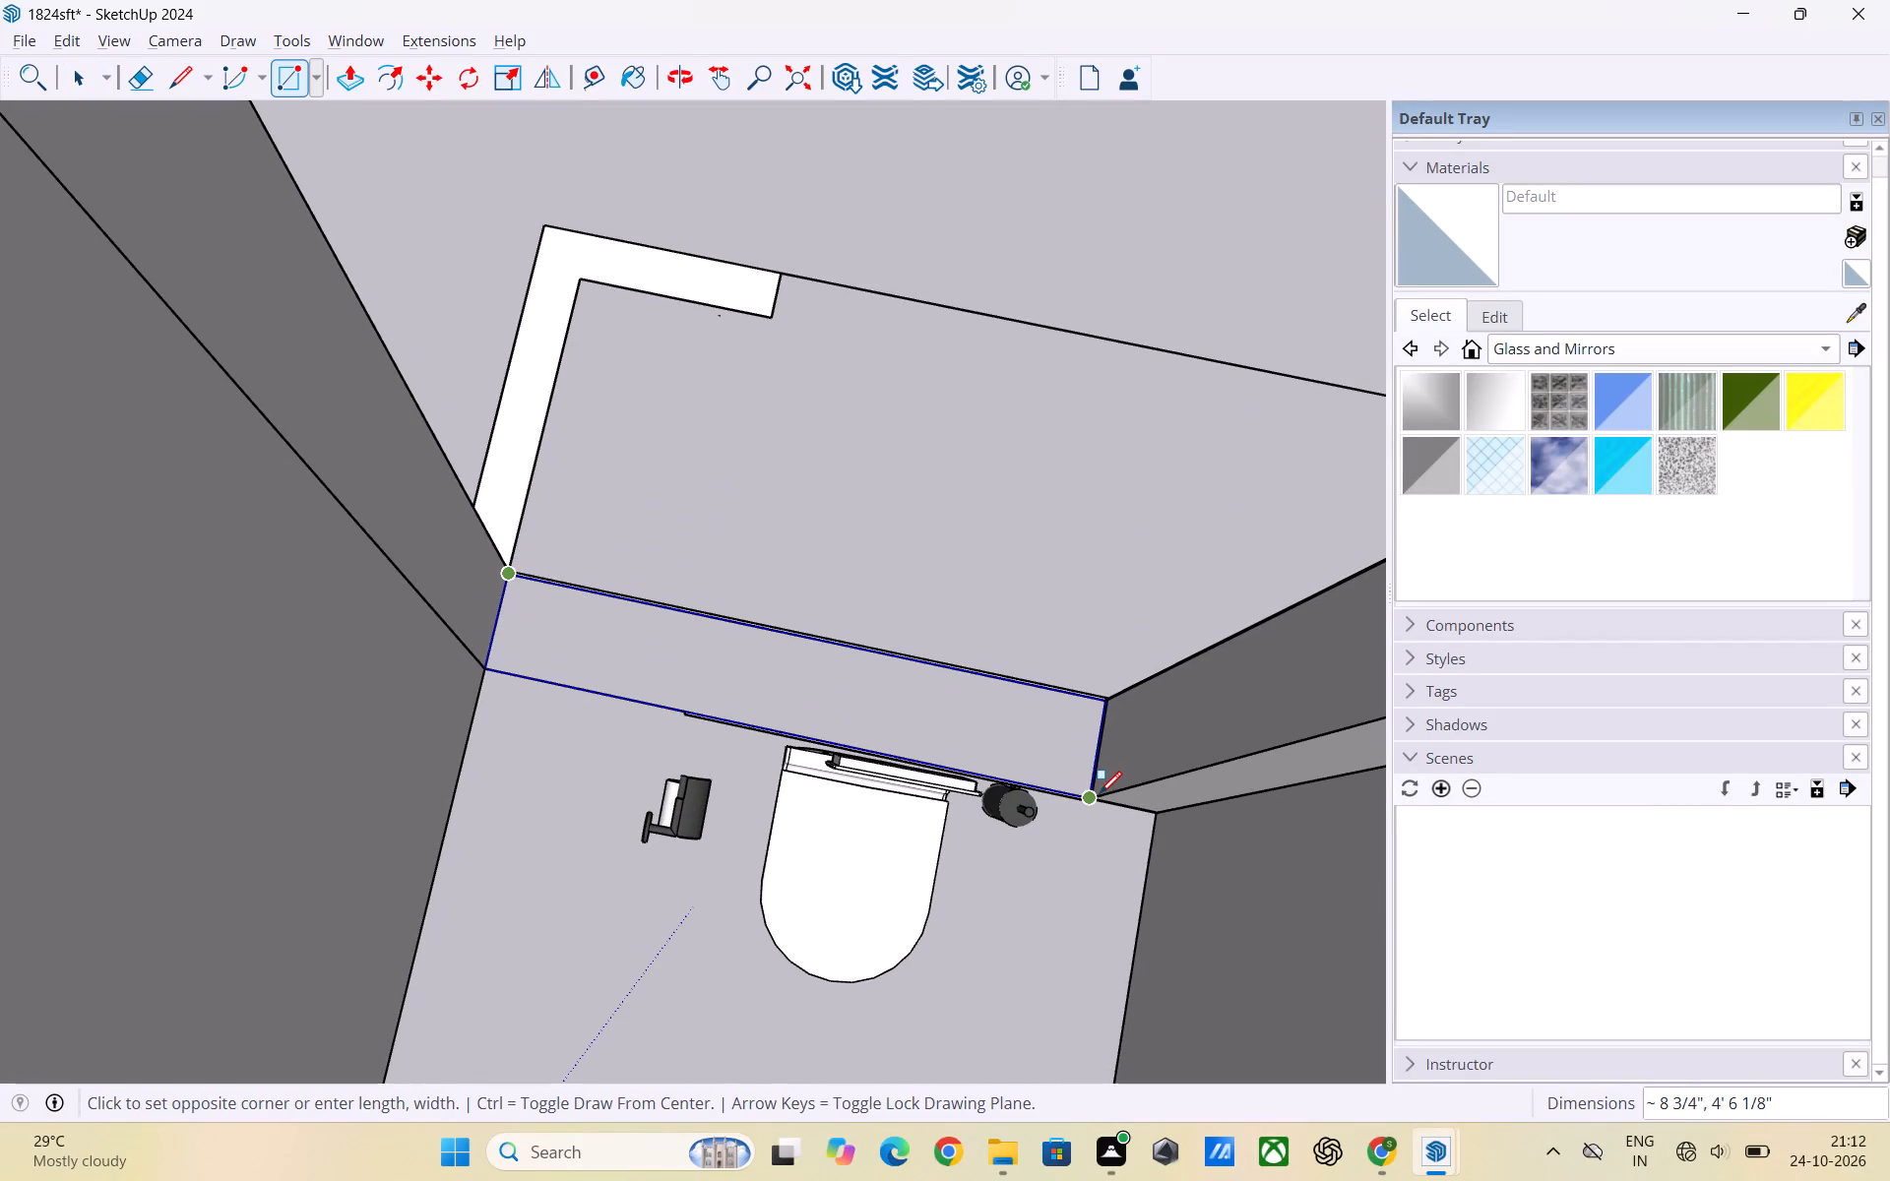
pyautogui.click(1100, 793)
pyautogui.press('space')
# Extrude the wall strip rectangle up 9' with Push/Pull.
pyautogui.doubleClick(922, 726)
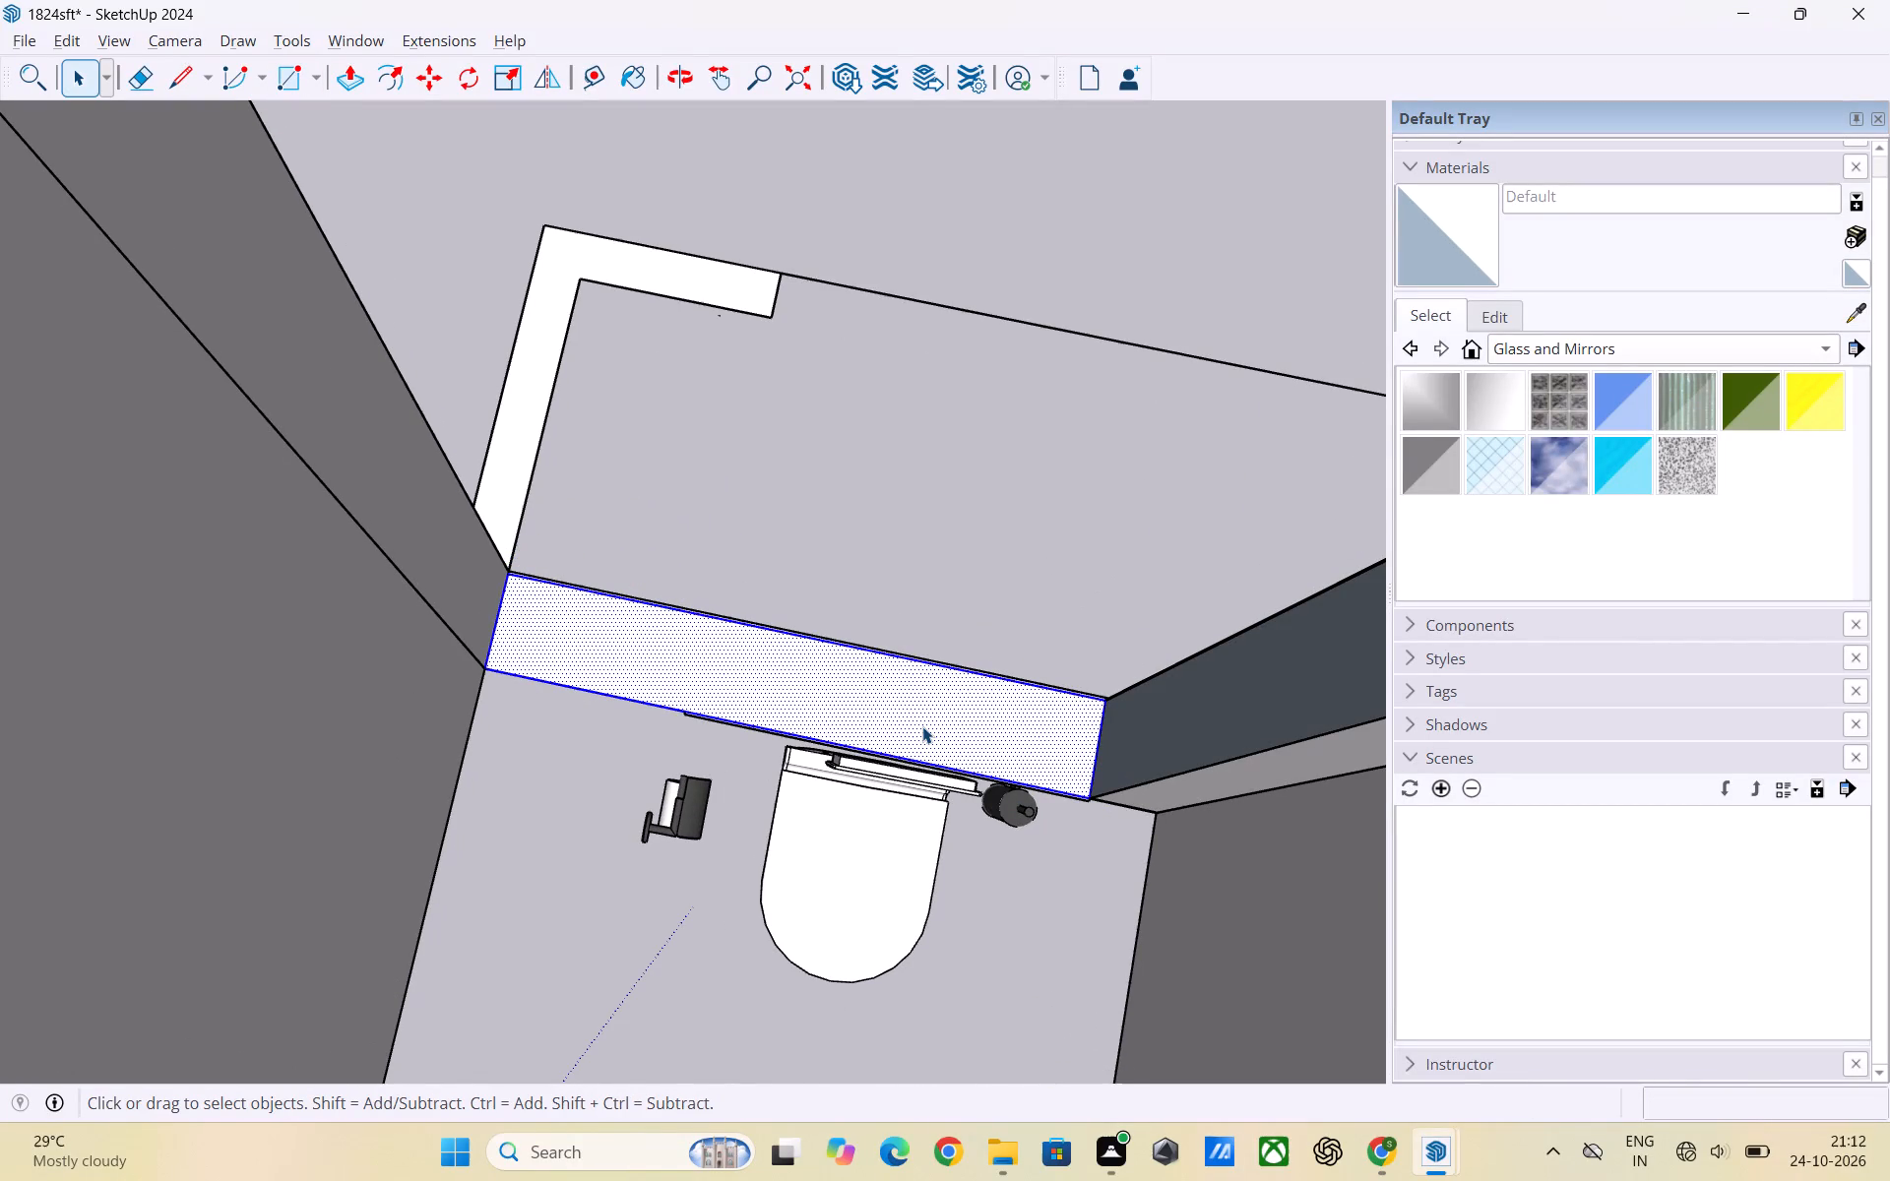
pyautogui.press('p')
pyautogui.click(922, 726)
pyautogui.scroll(-2, 965, 568)
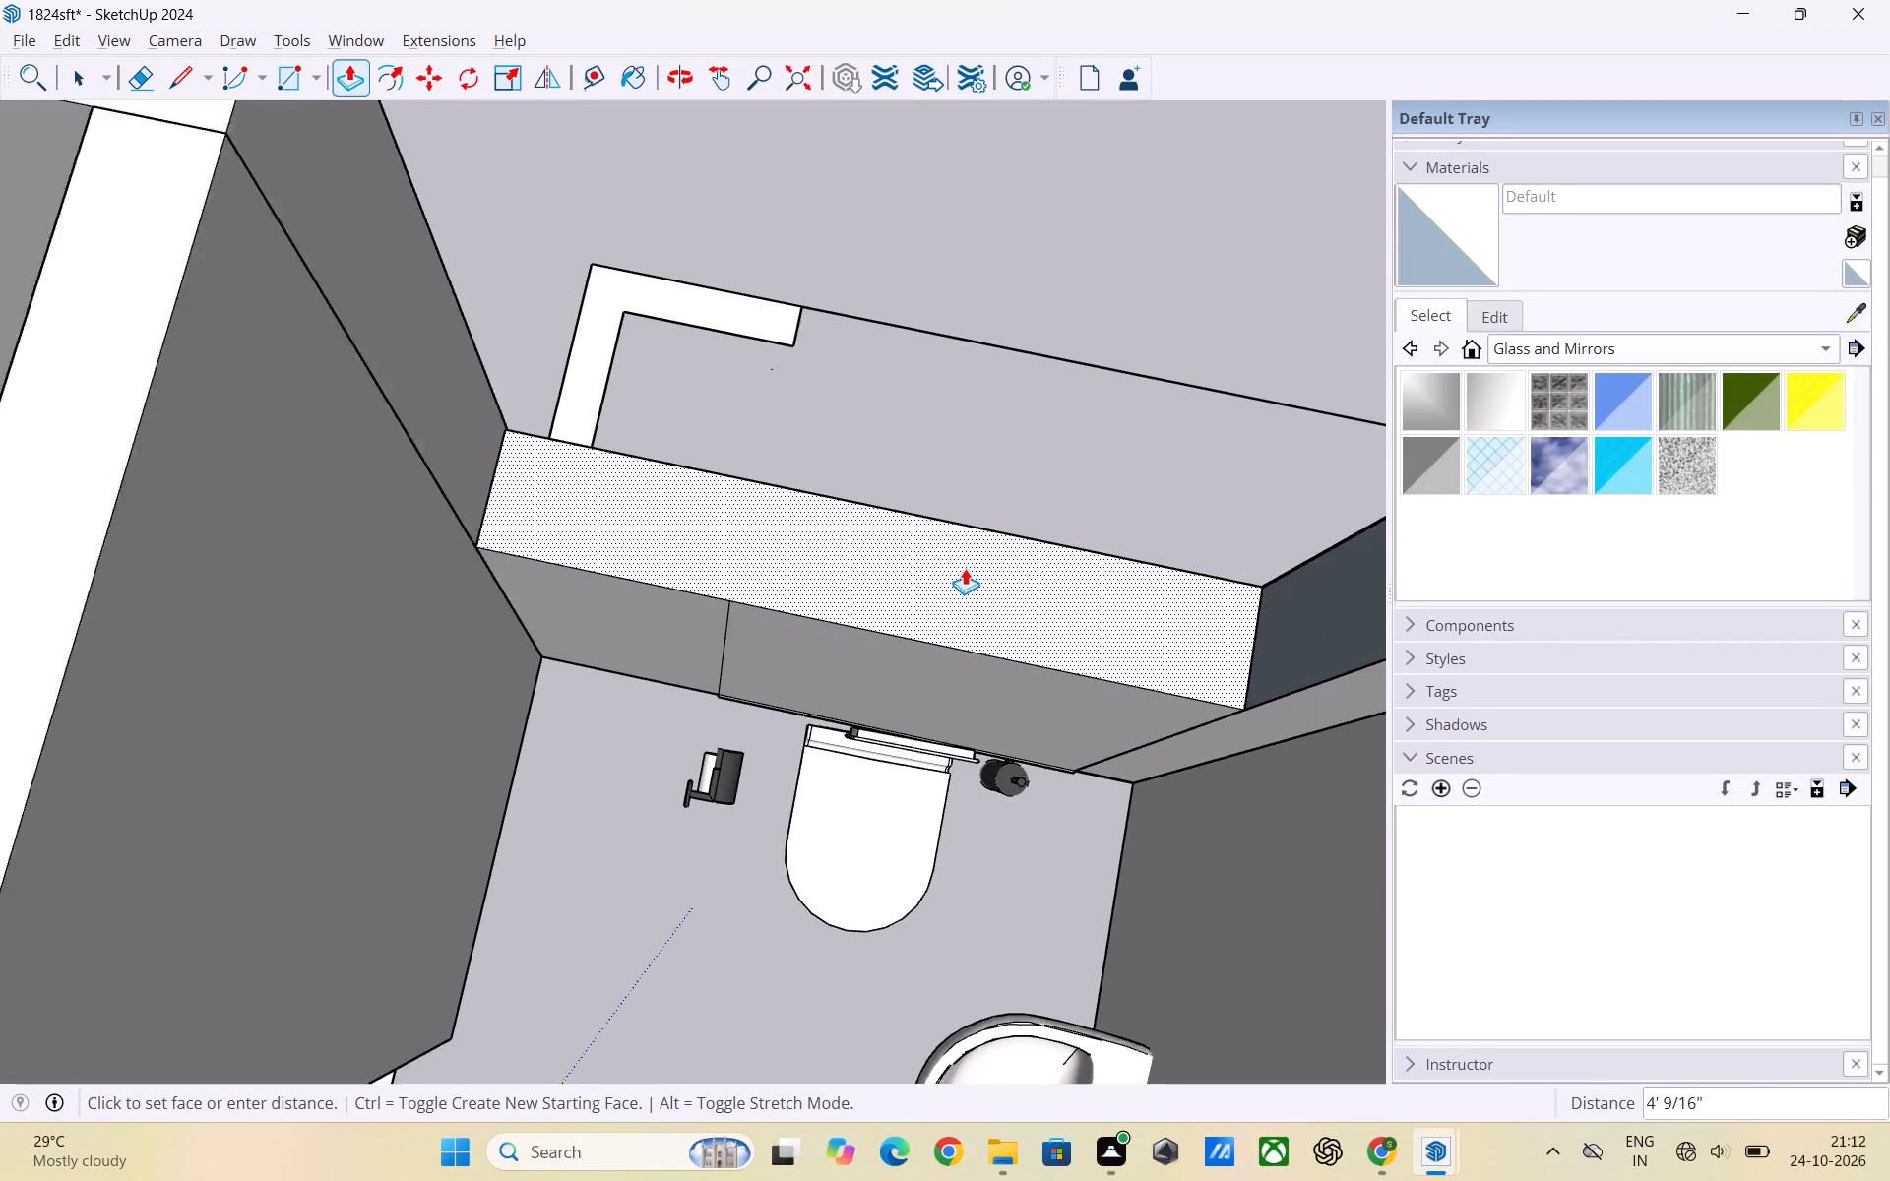
pyautogui.scroll(-4, 965, 568)
pyautogui.write("9'")
pyautogui.press('Return')
pyautogui.press('space')
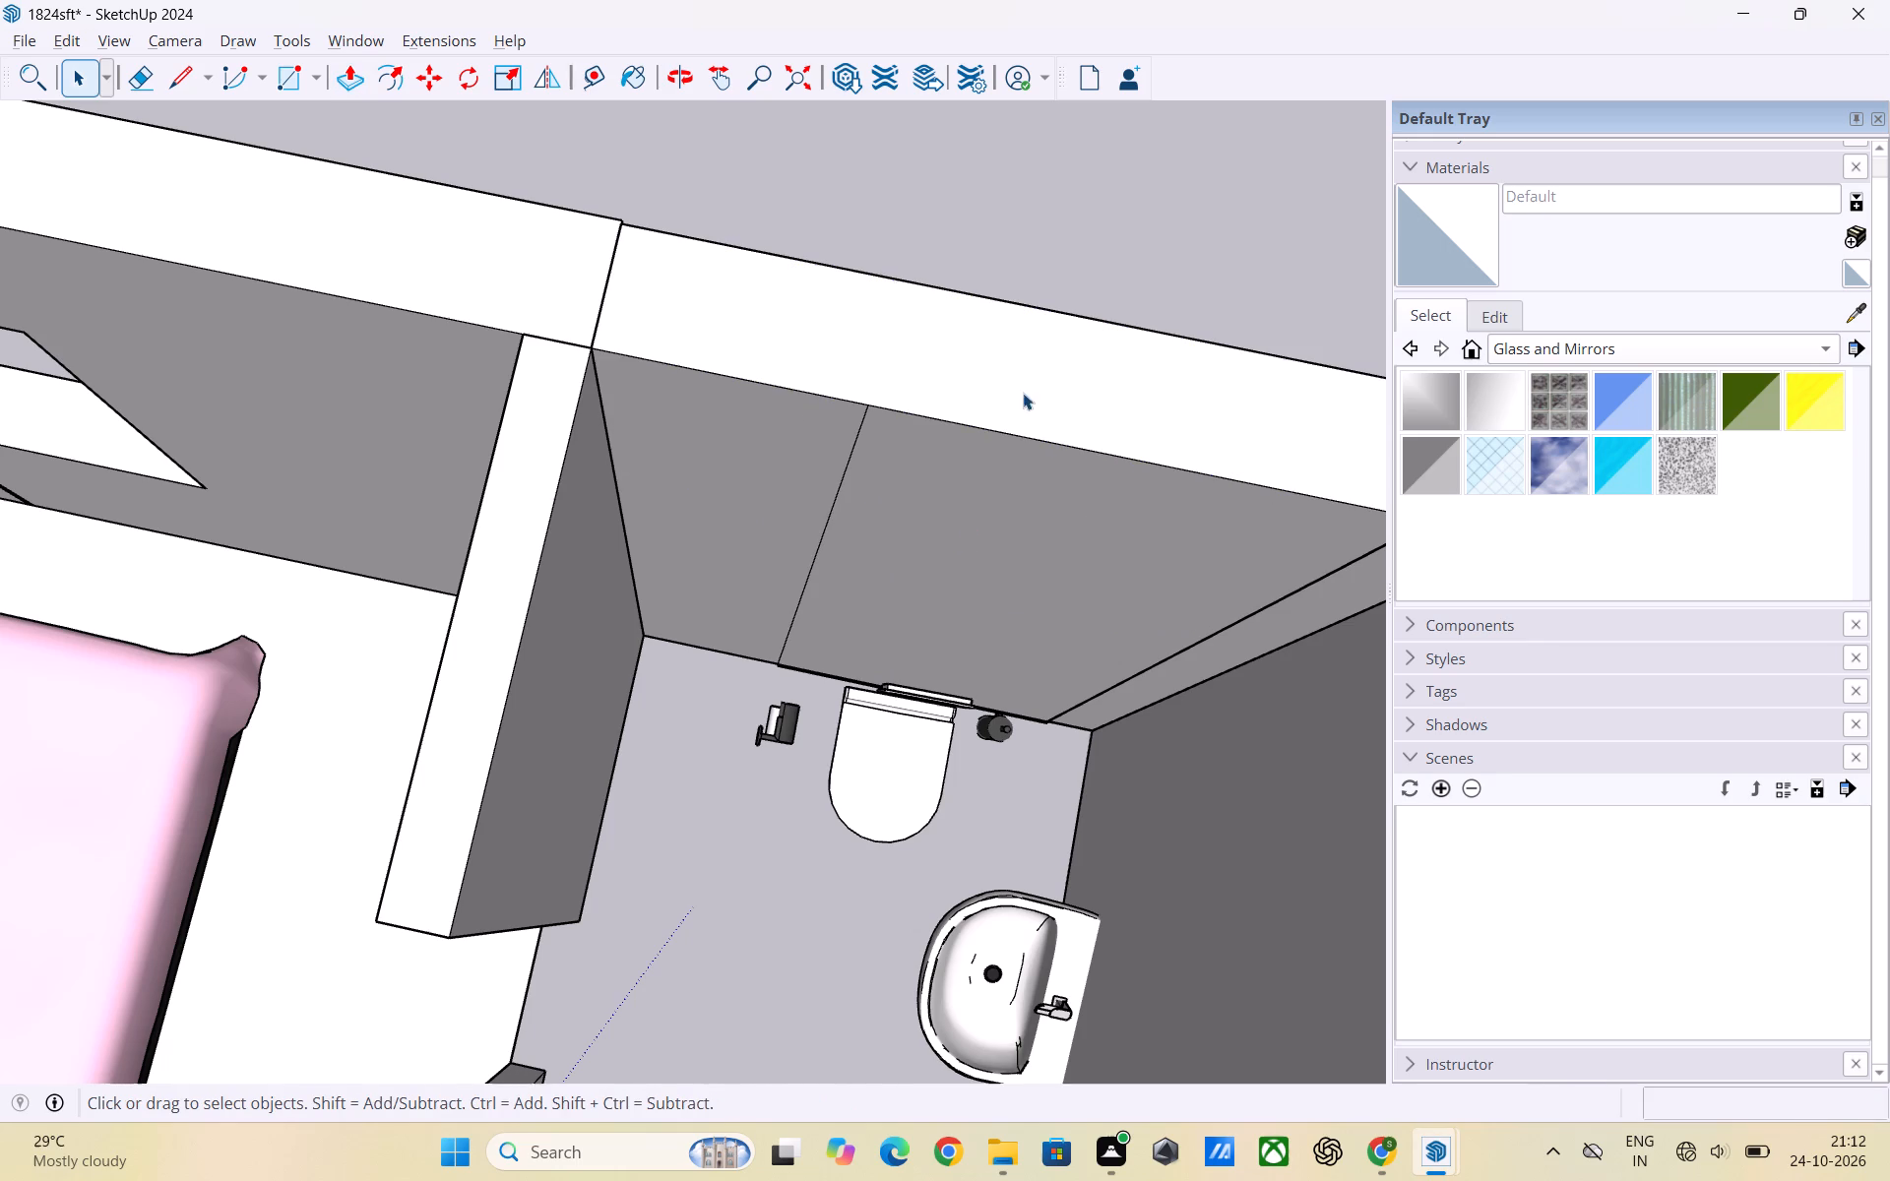
pyautogui.click(1089, 256)
# Delete the vertical edge dividing the inner face of the rebuilt toilet wall beside the pink-bed bedroom.
pyautogui.scroll(-5, 1089, 256)
pyautogui.scroll(-3, 1005, 528)
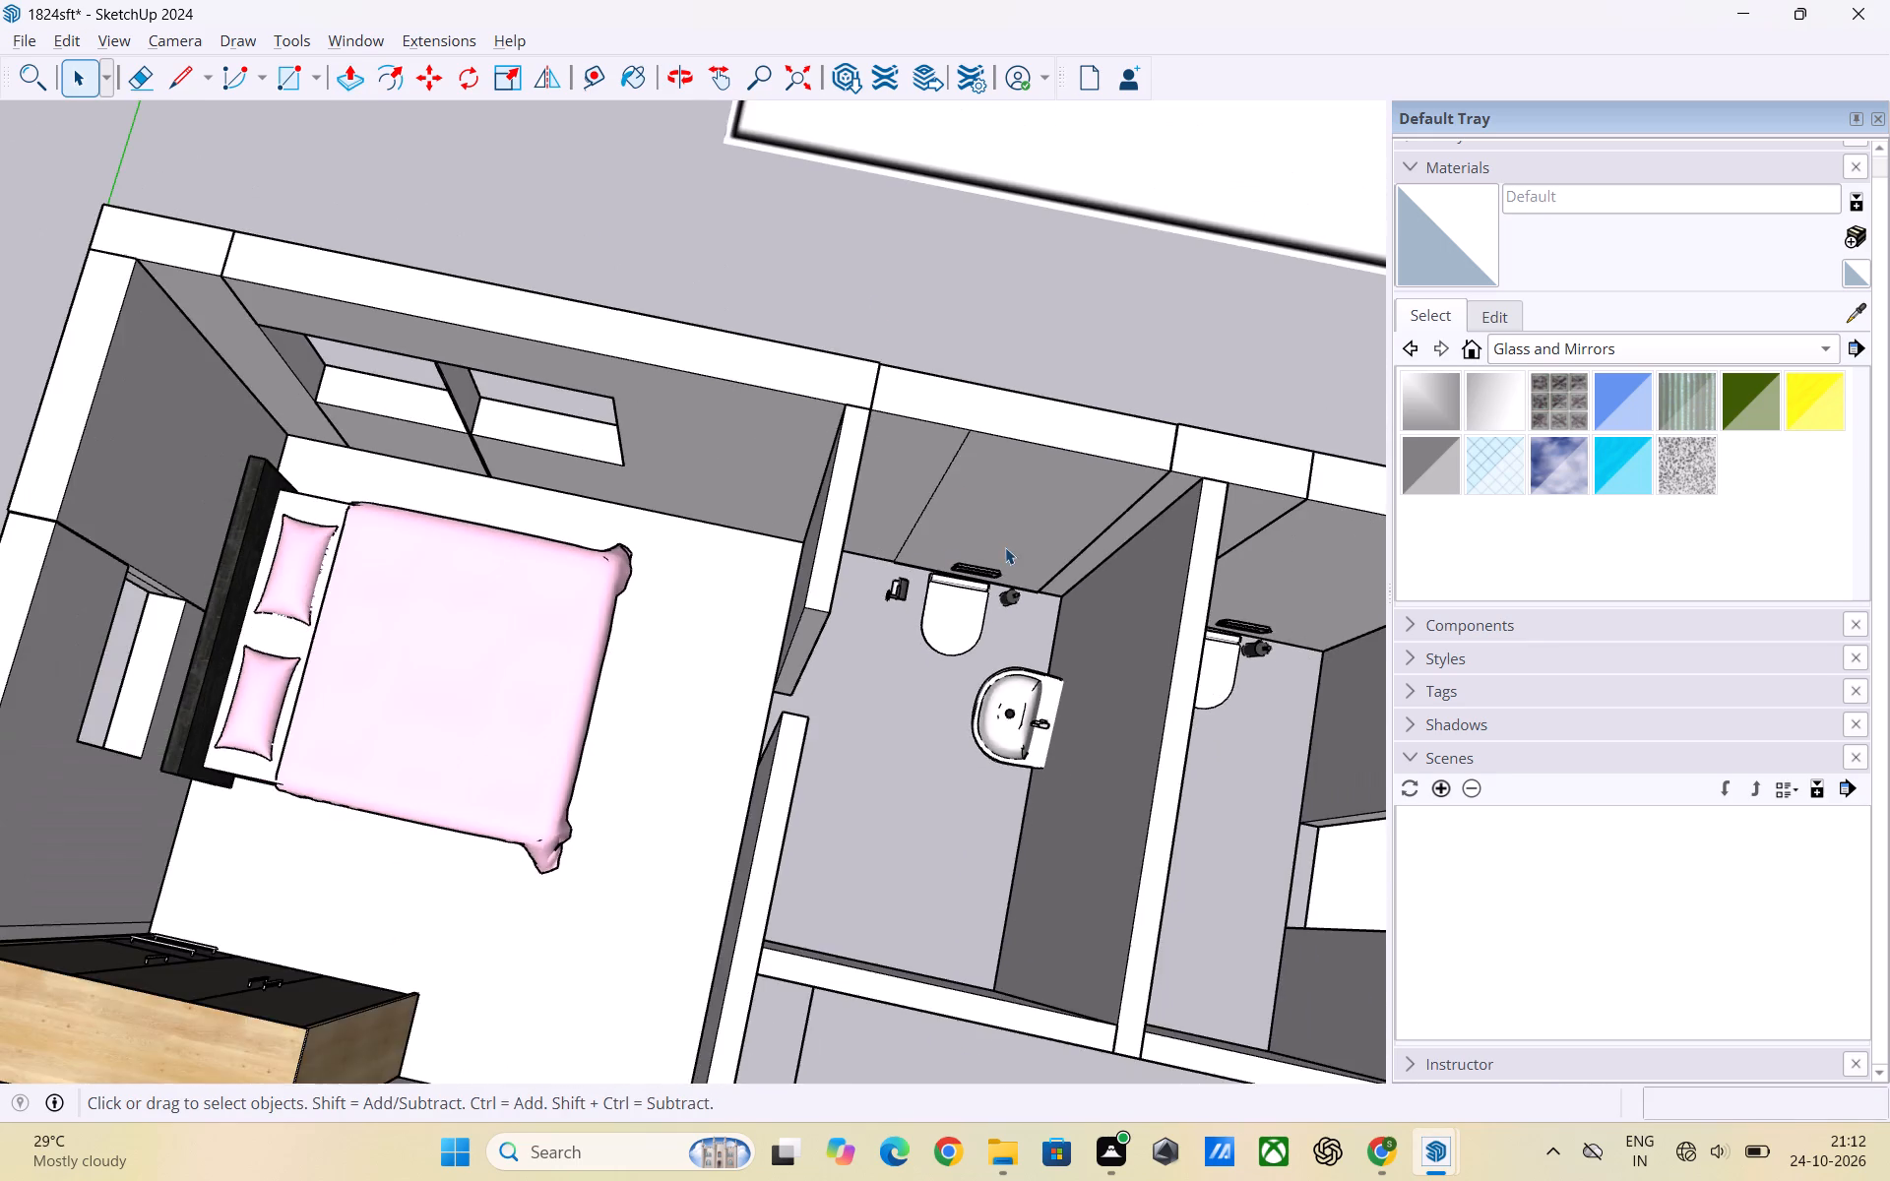
pyautogui.moveTo(1005, 547); pyautogui.dragTo(911, 343, button='middle')
pyautogui.scroll(2, 935, 404)
pyautogui.click(953, 416)
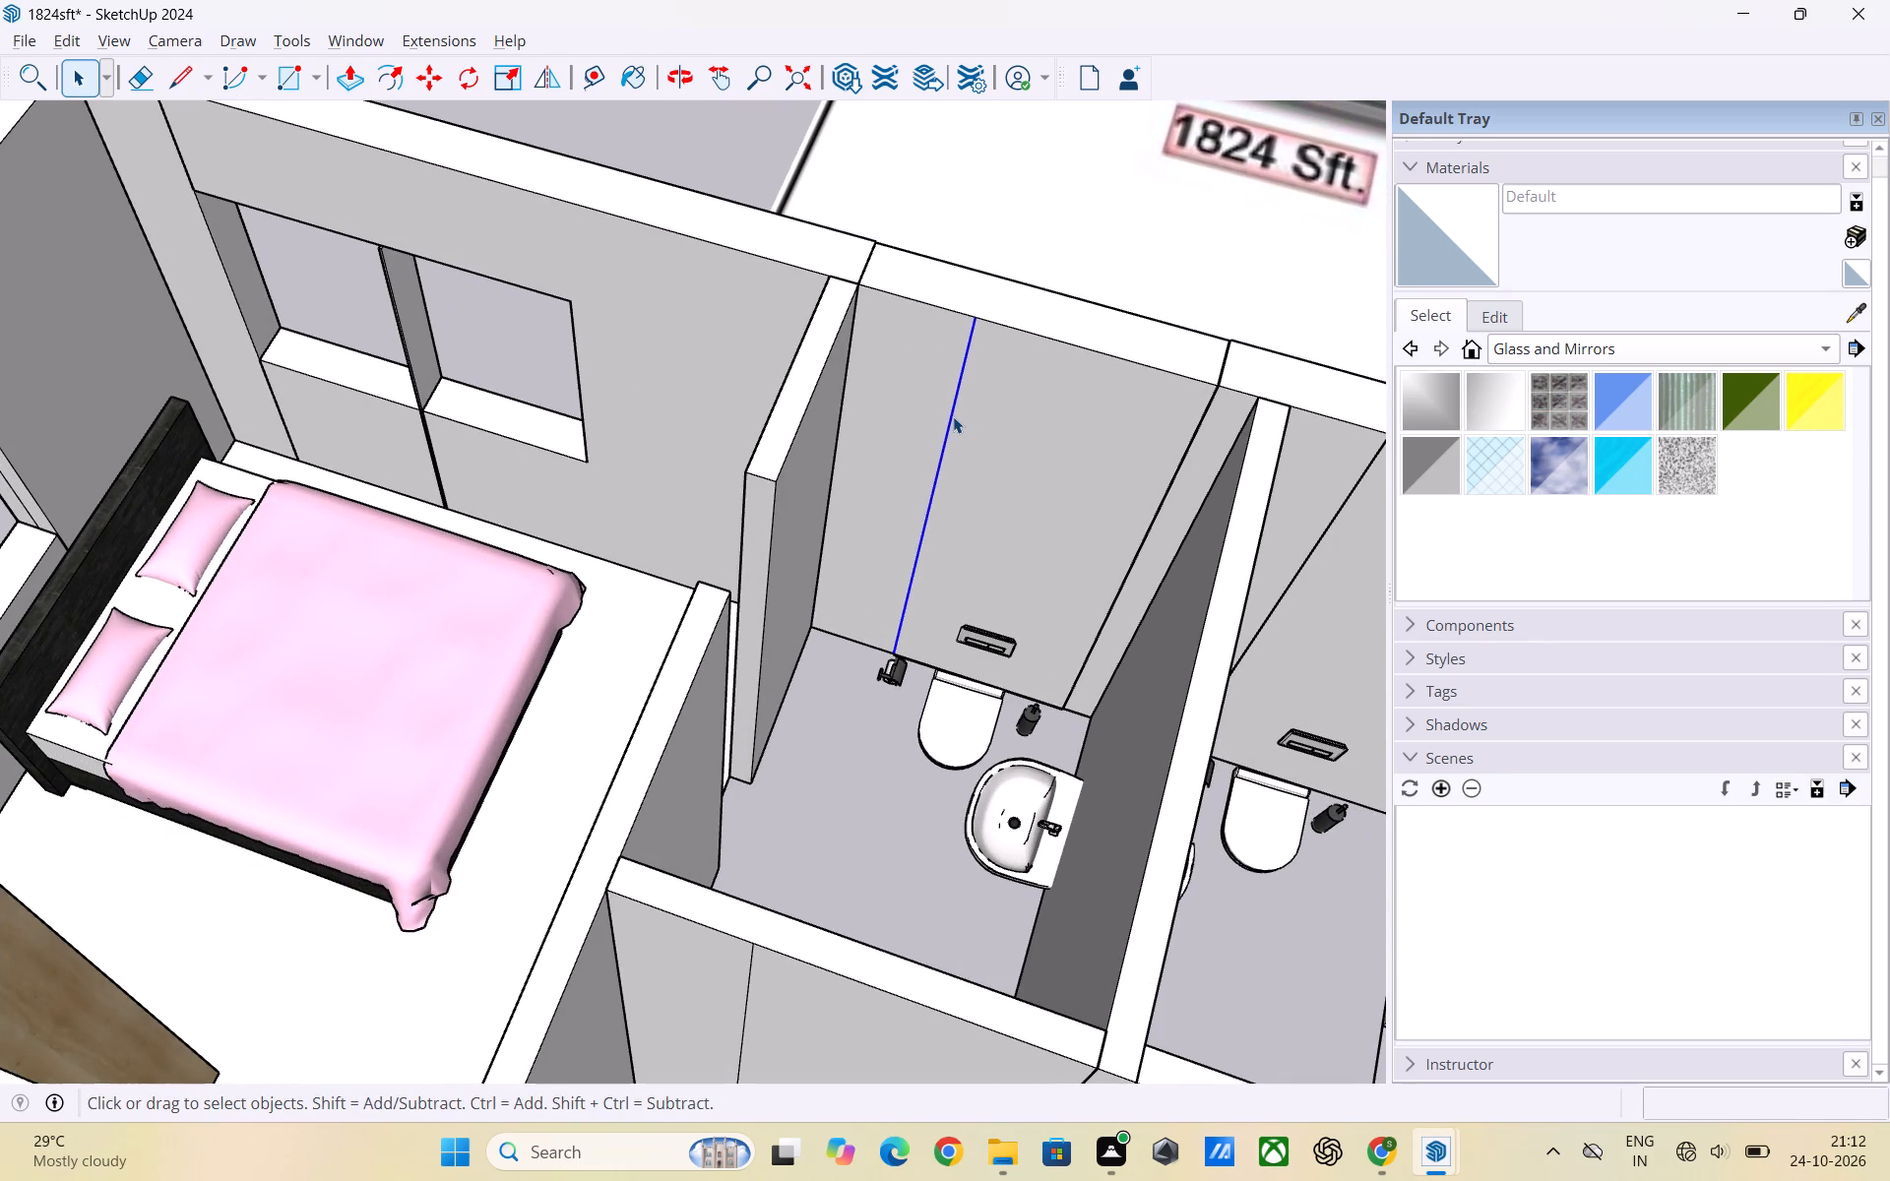
pyautogui.press('Delete')
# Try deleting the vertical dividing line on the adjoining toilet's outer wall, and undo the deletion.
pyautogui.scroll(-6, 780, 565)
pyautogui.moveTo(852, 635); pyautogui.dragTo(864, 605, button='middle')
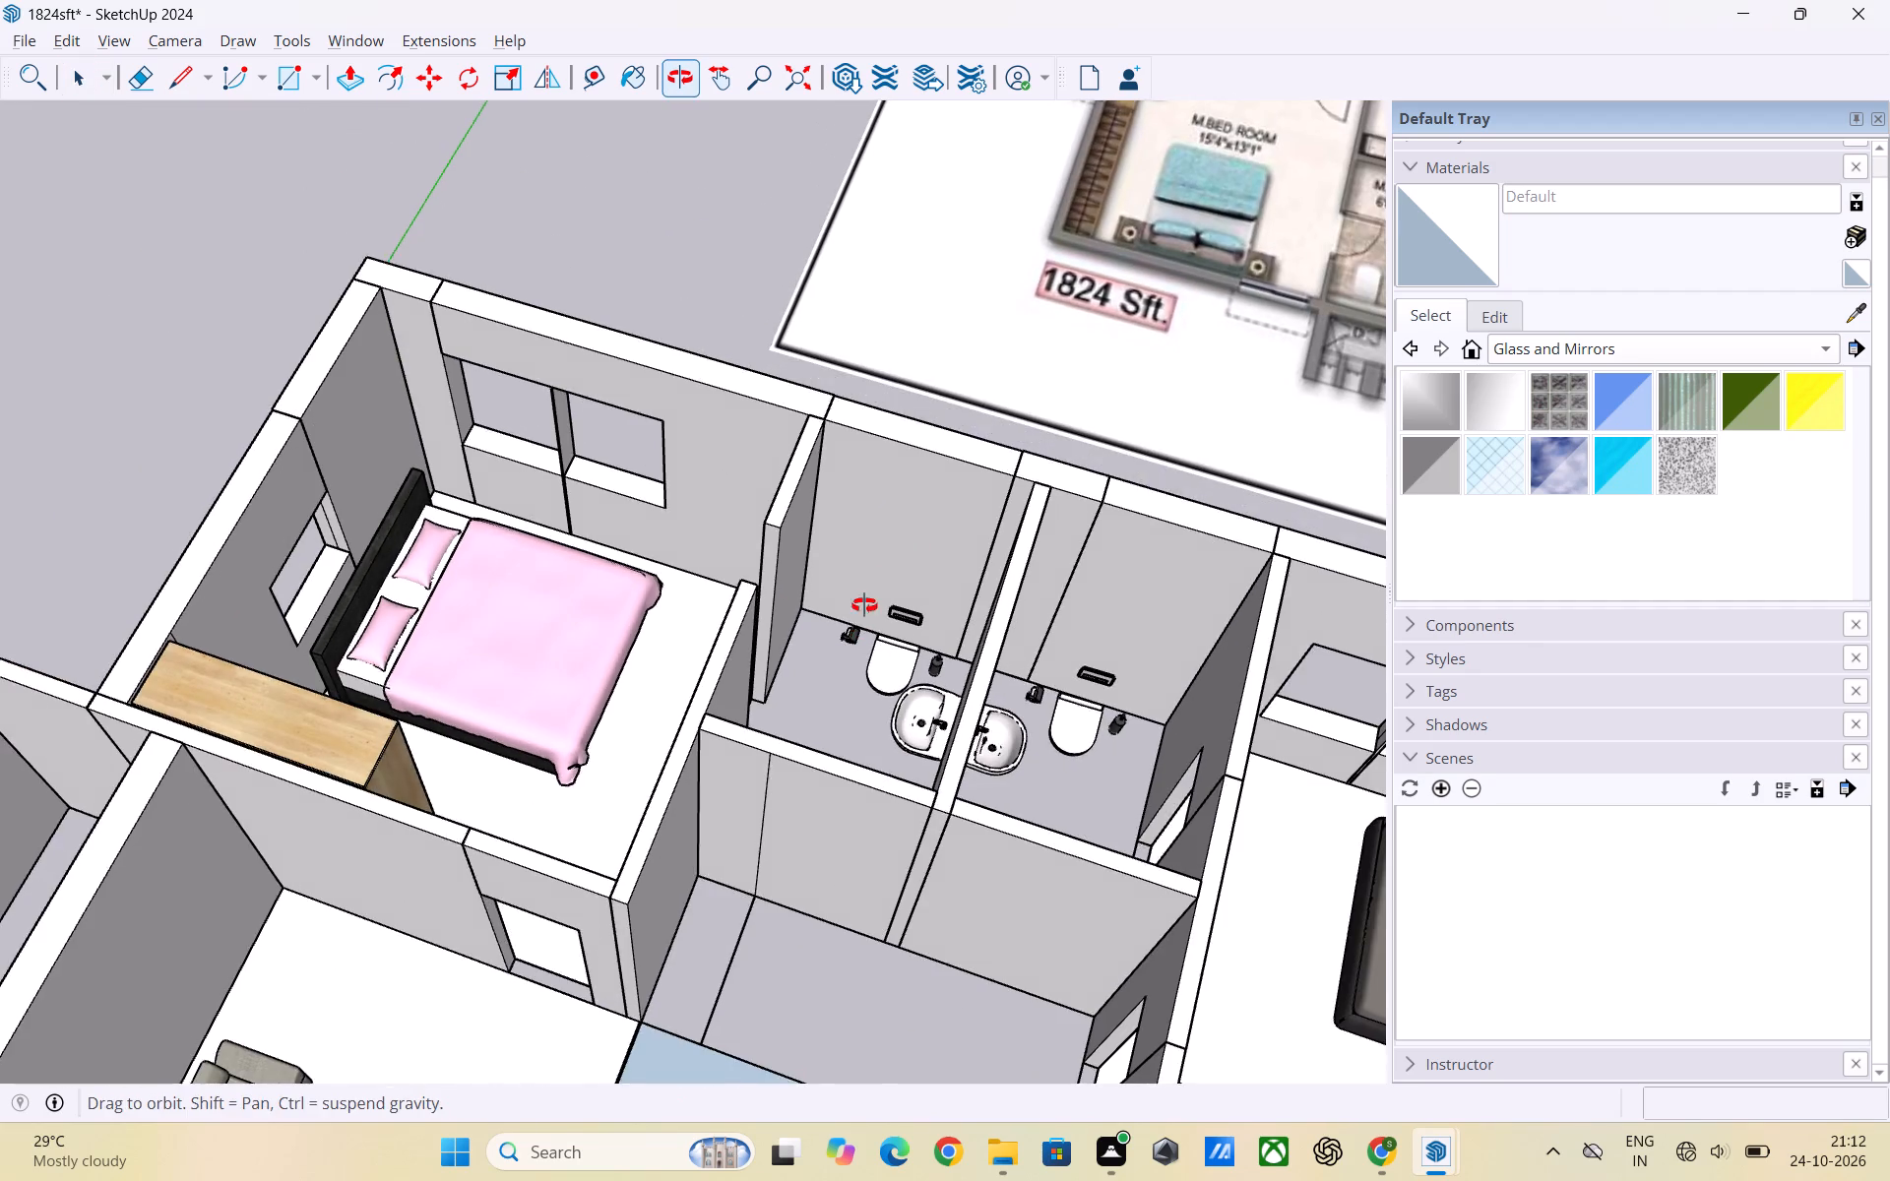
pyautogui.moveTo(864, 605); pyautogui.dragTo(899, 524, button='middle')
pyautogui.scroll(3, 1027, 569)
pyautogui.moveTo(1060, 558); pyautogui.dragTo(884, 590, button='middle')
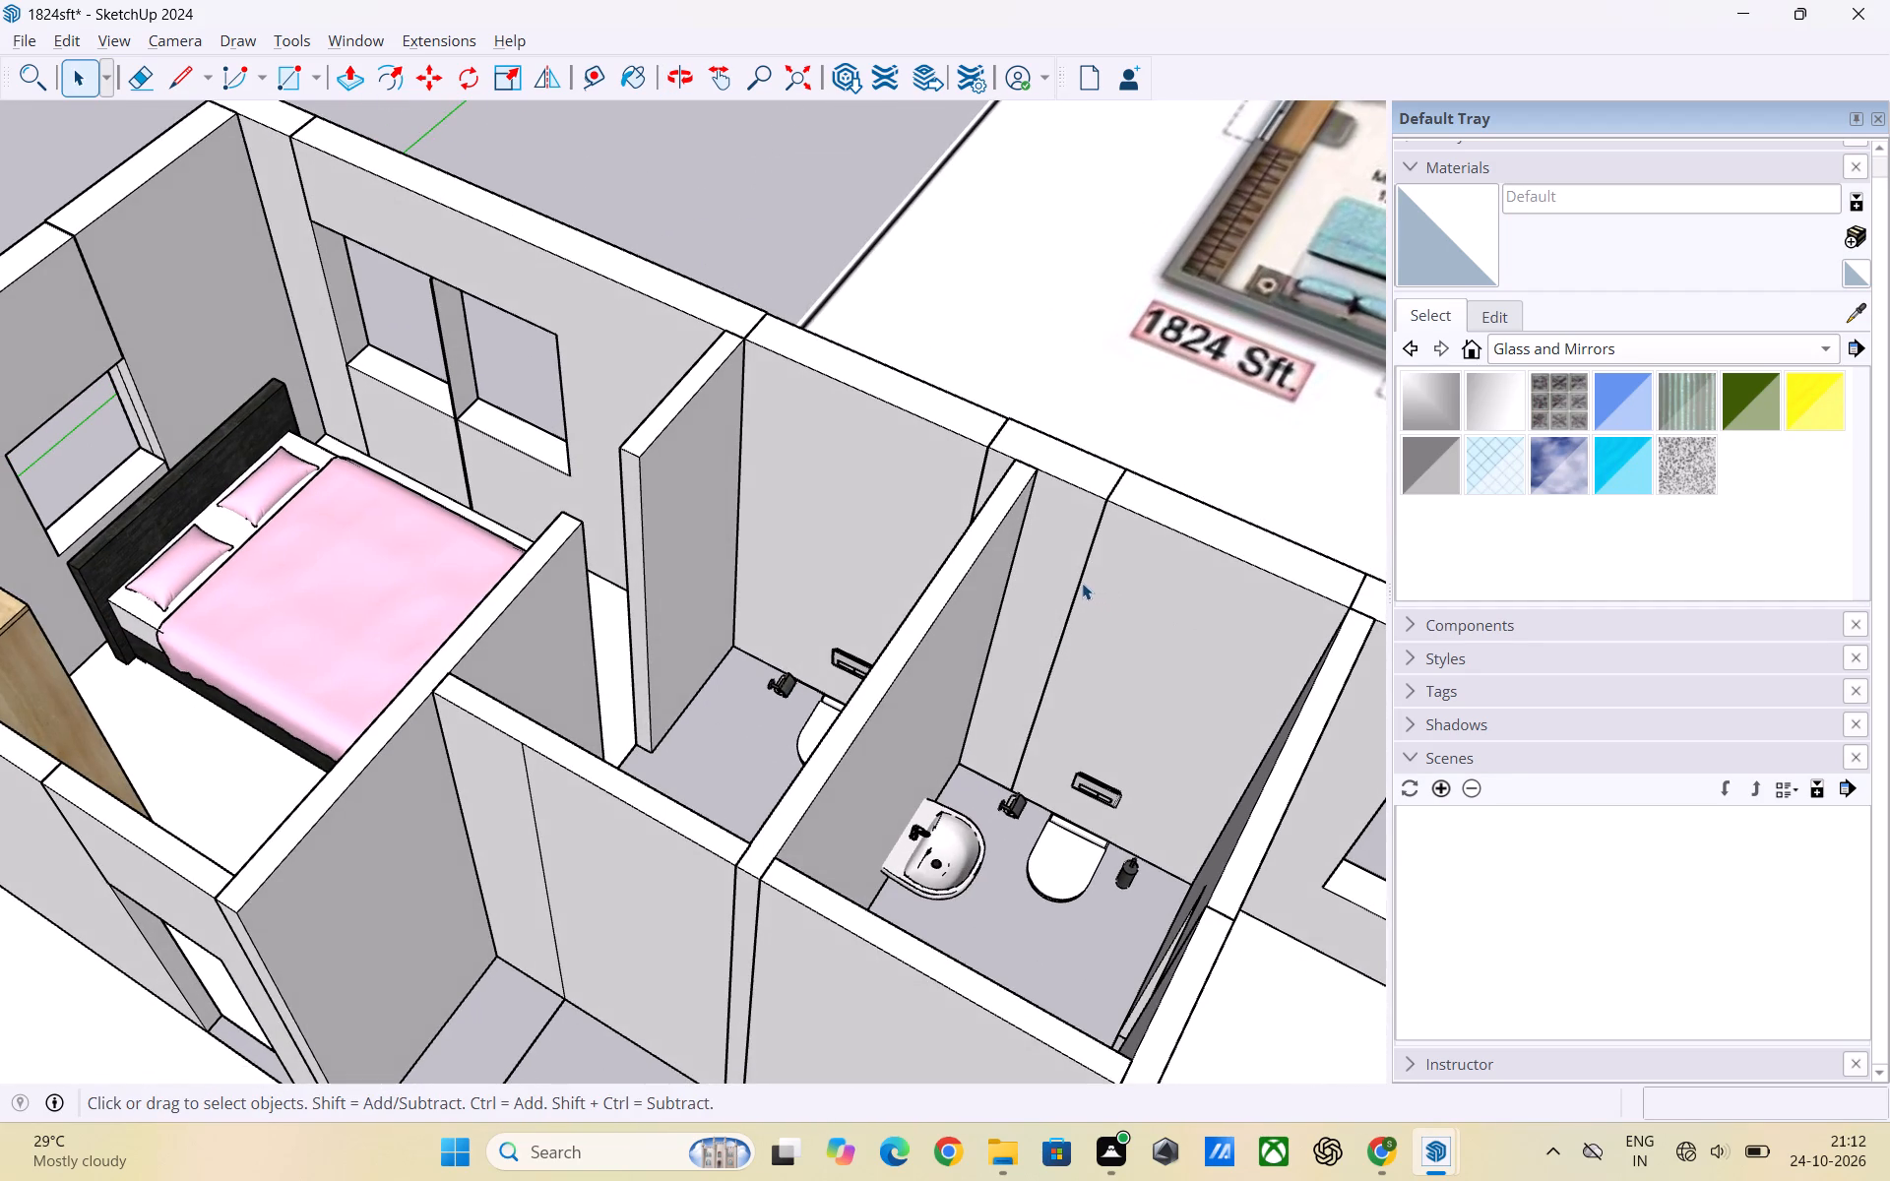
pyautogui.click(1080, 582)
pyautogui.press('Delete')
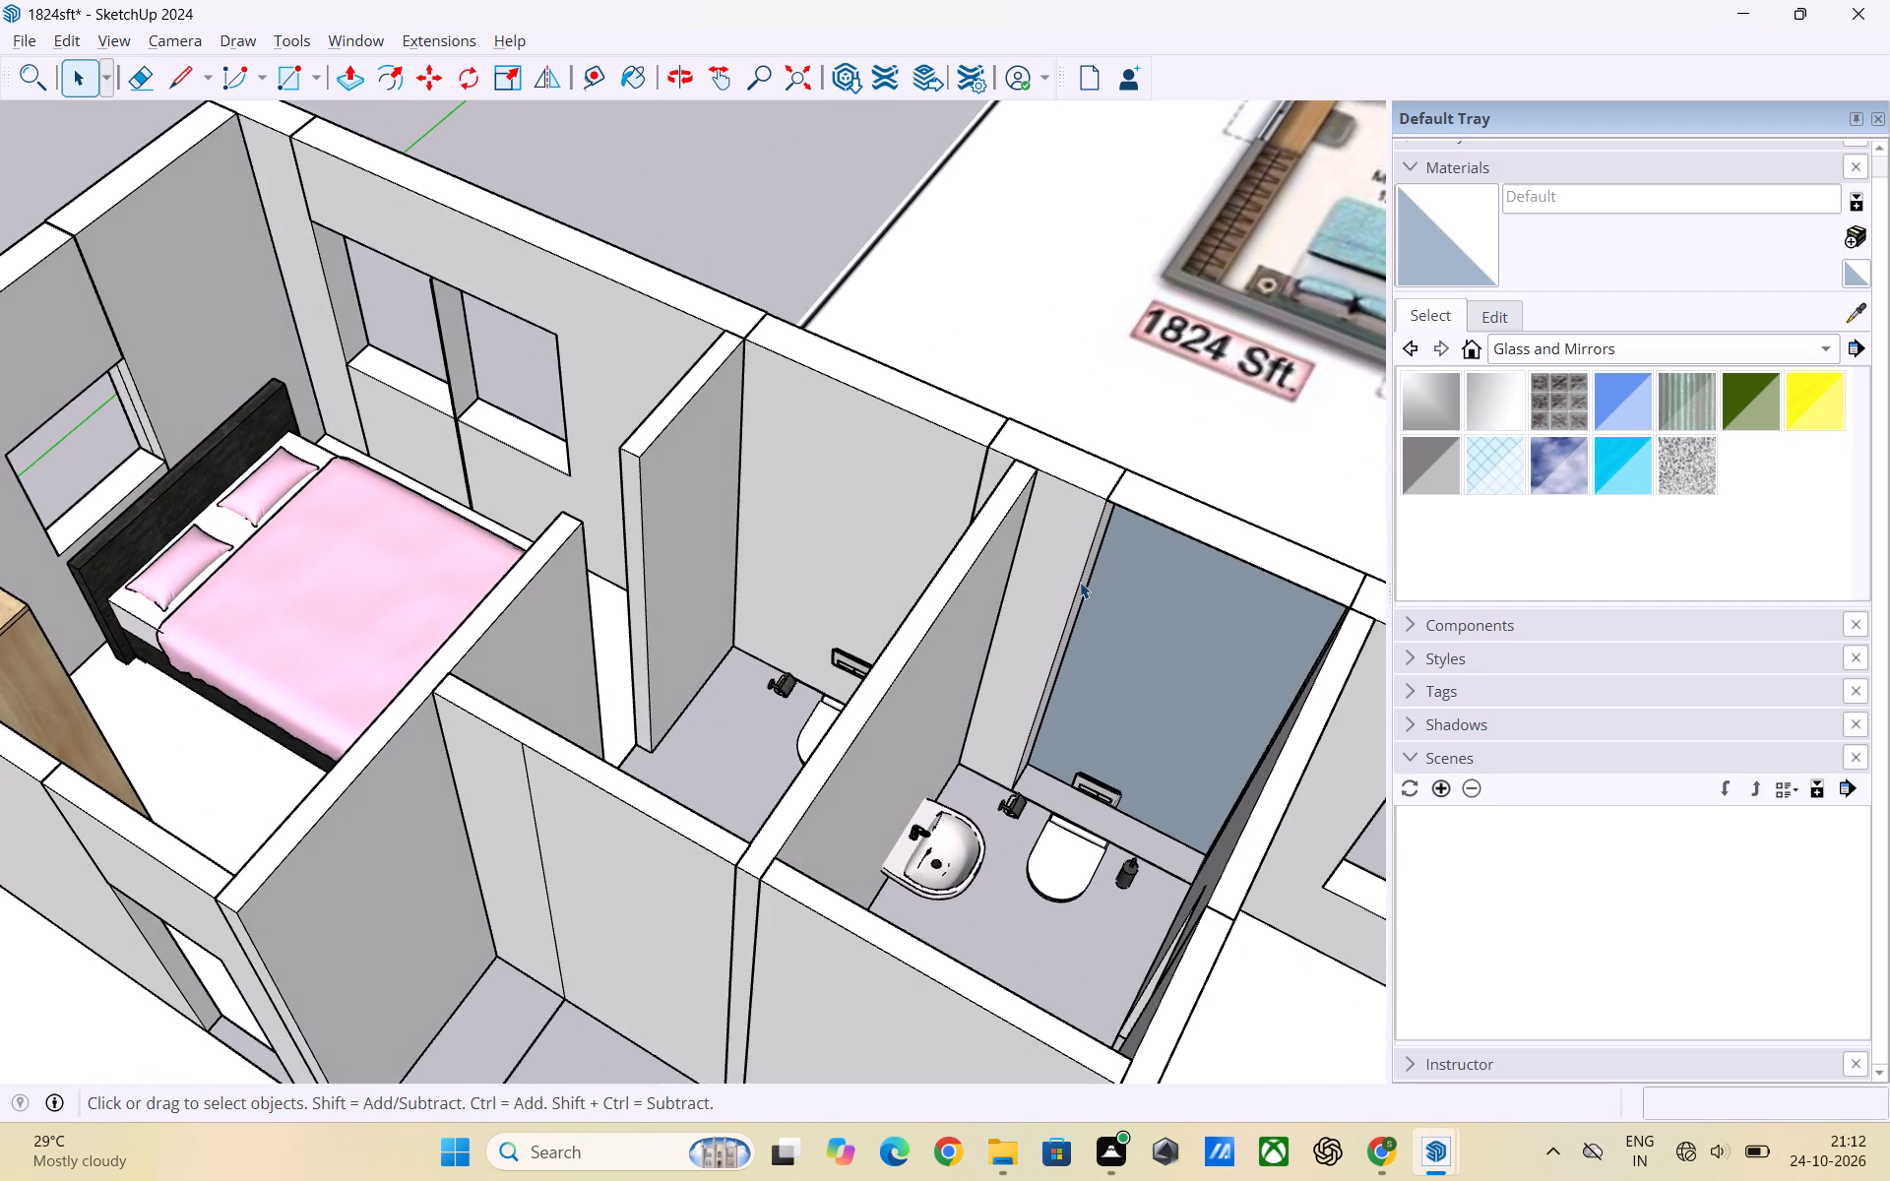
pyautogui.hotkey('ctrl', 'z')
# Delete the inner, top and outer faces of the adjoining toilet's outer wall section.
pyautogui.doubleClick(1084, 587)
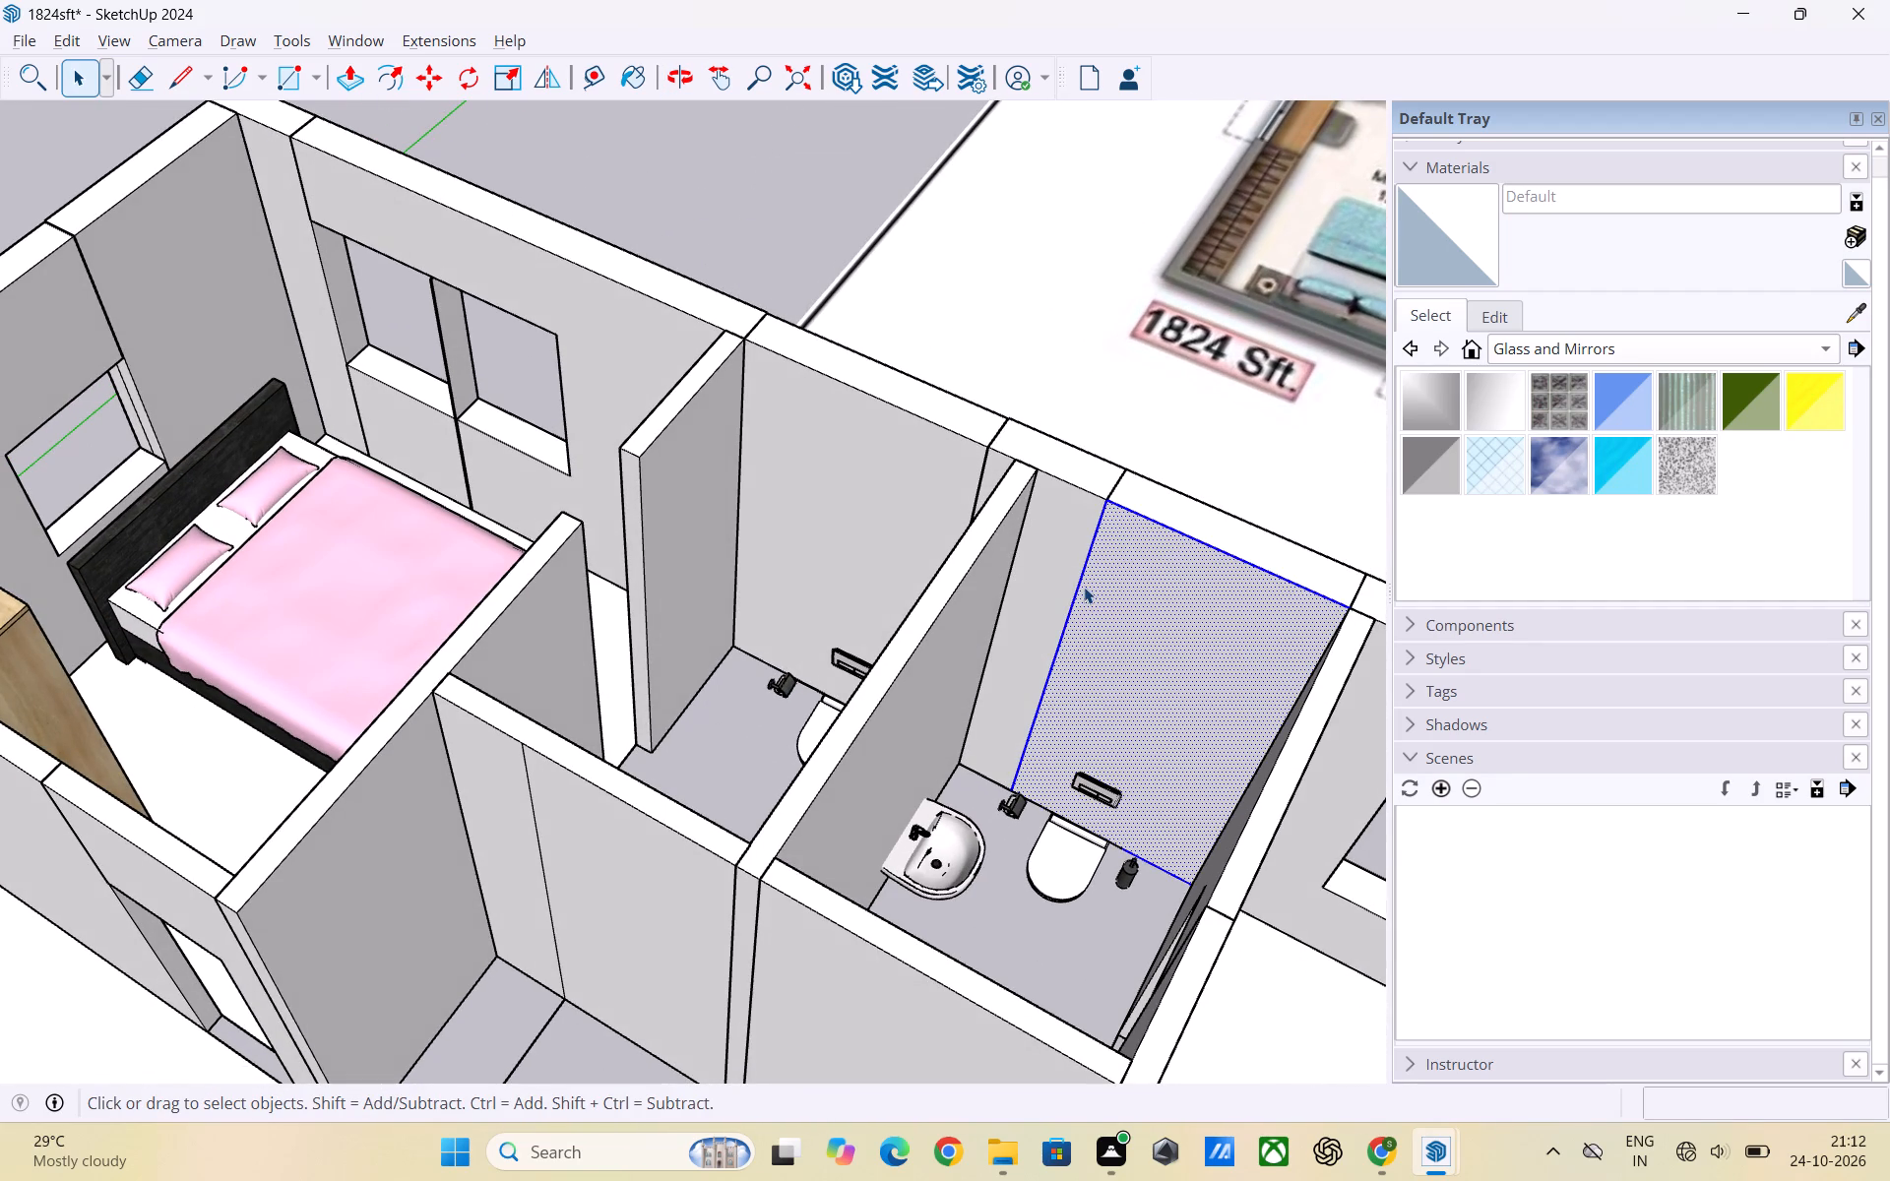
pyautogui.click(1212, 532)
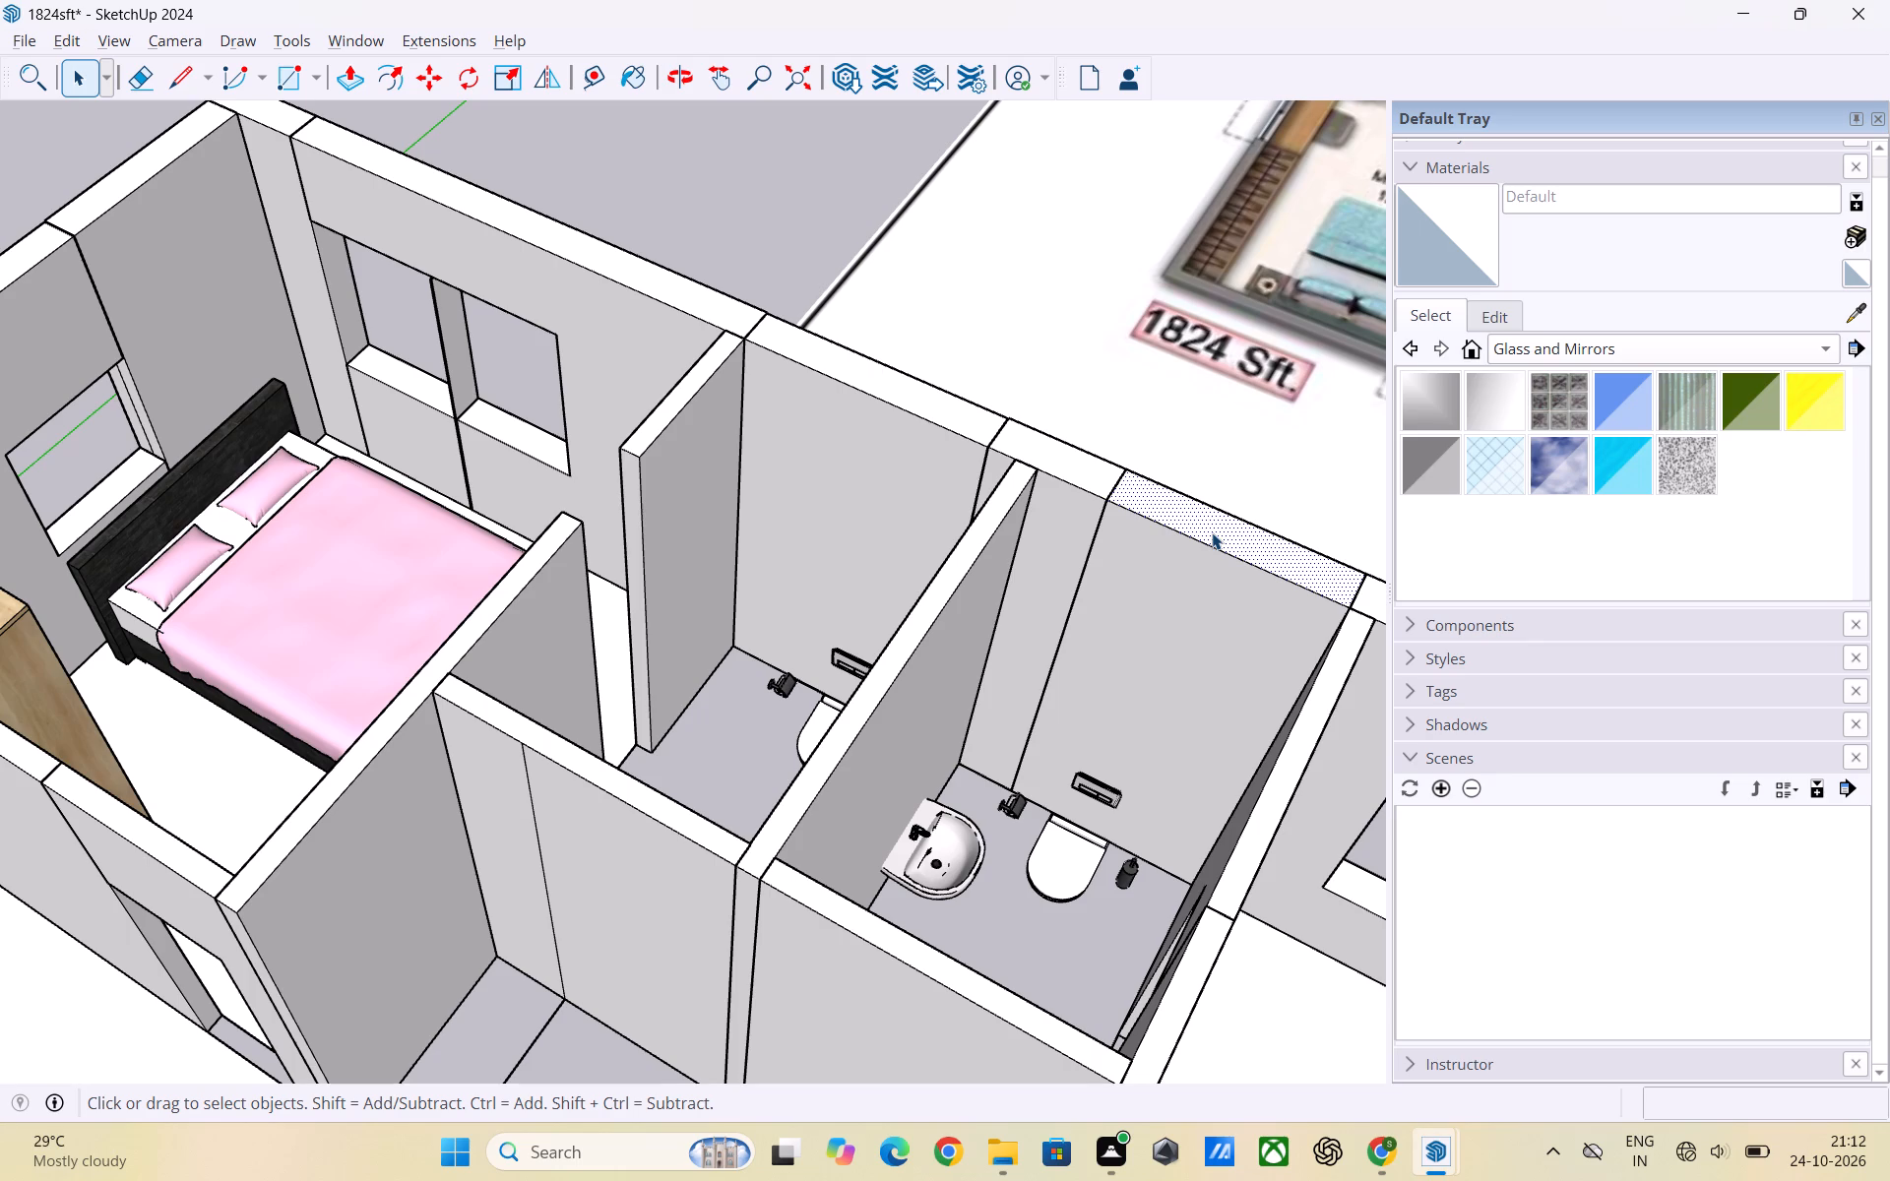
pyautogui.click(1194, 582)
pyautogui.press('Delete')
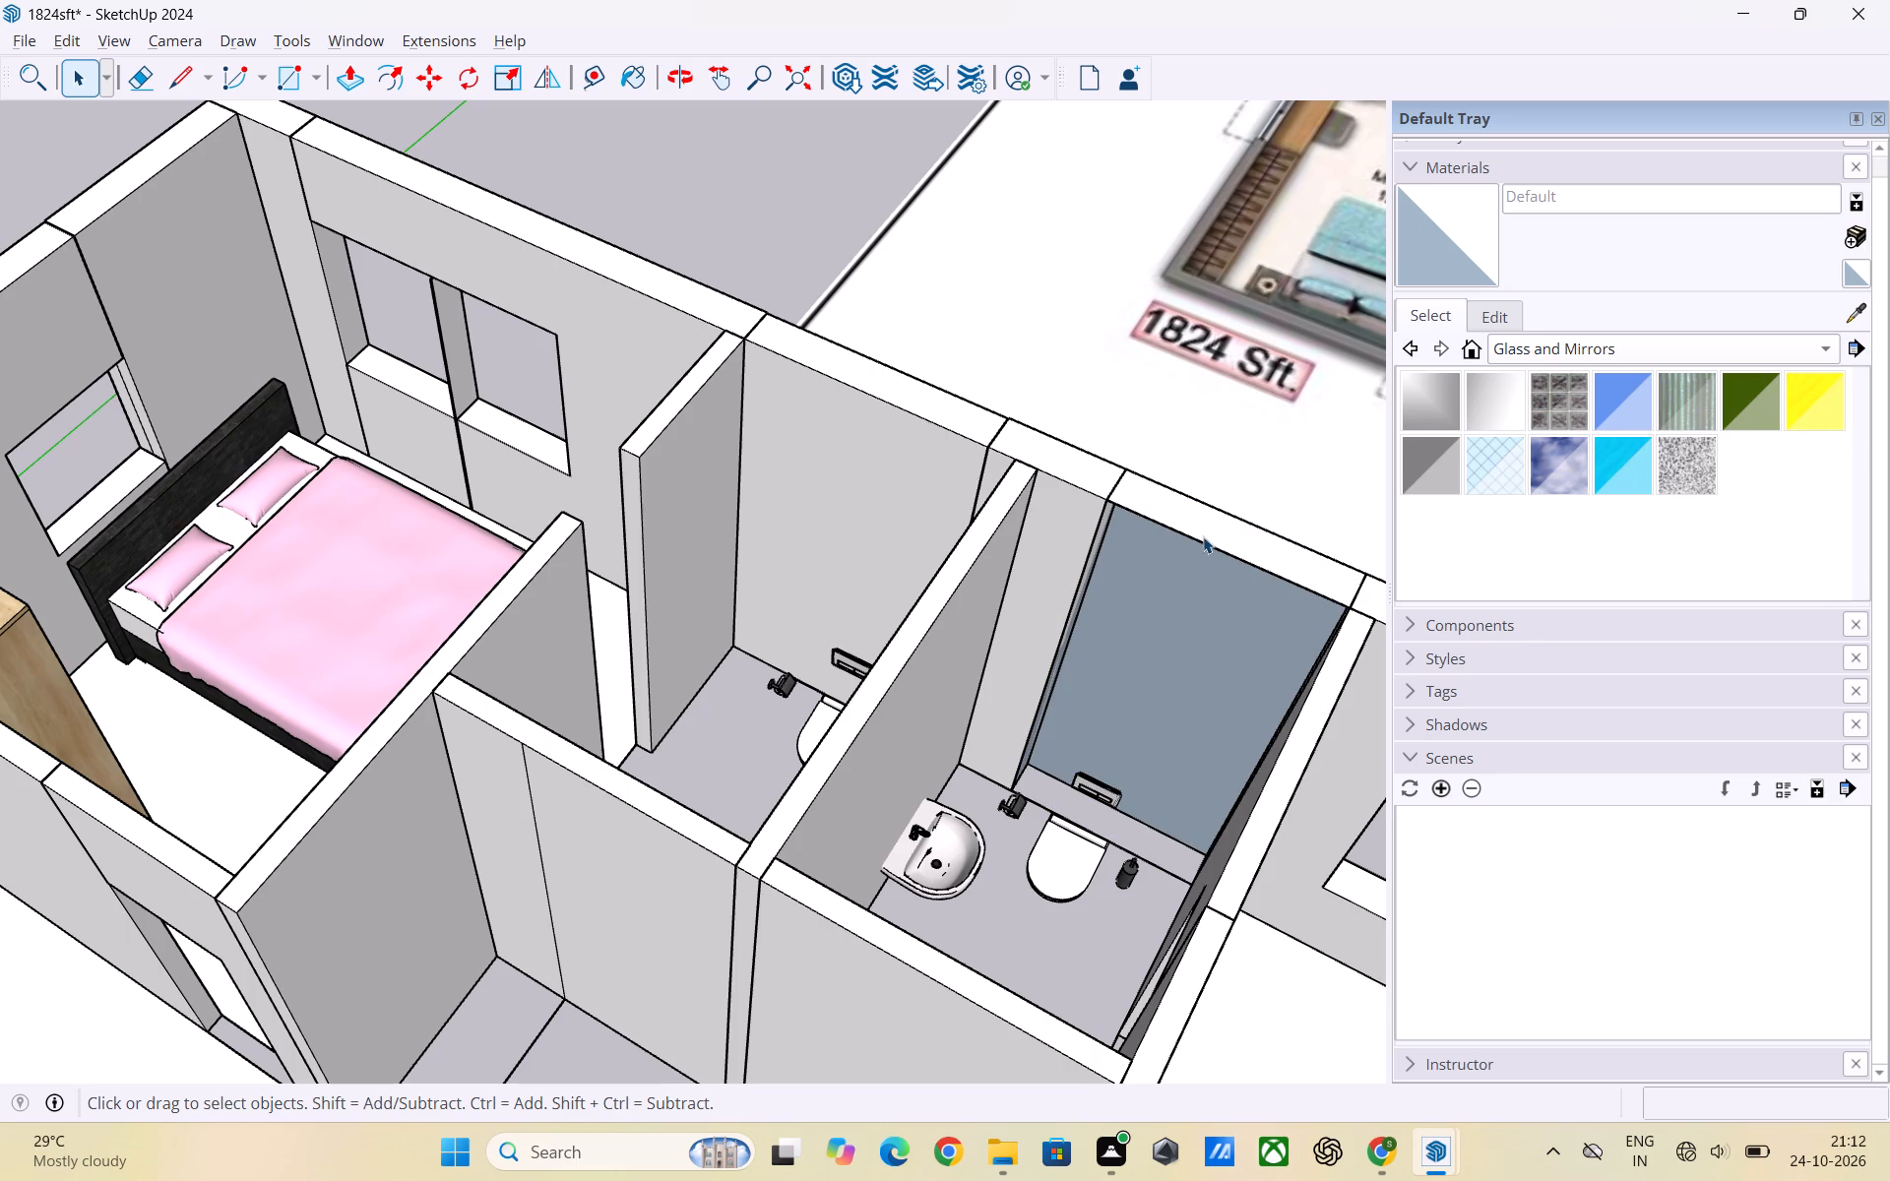
pyautogui.click(1203, 536)
pyautogui.press('Delete')
pyautogui.click(1199, 568)
pyautogui.press('Delete')
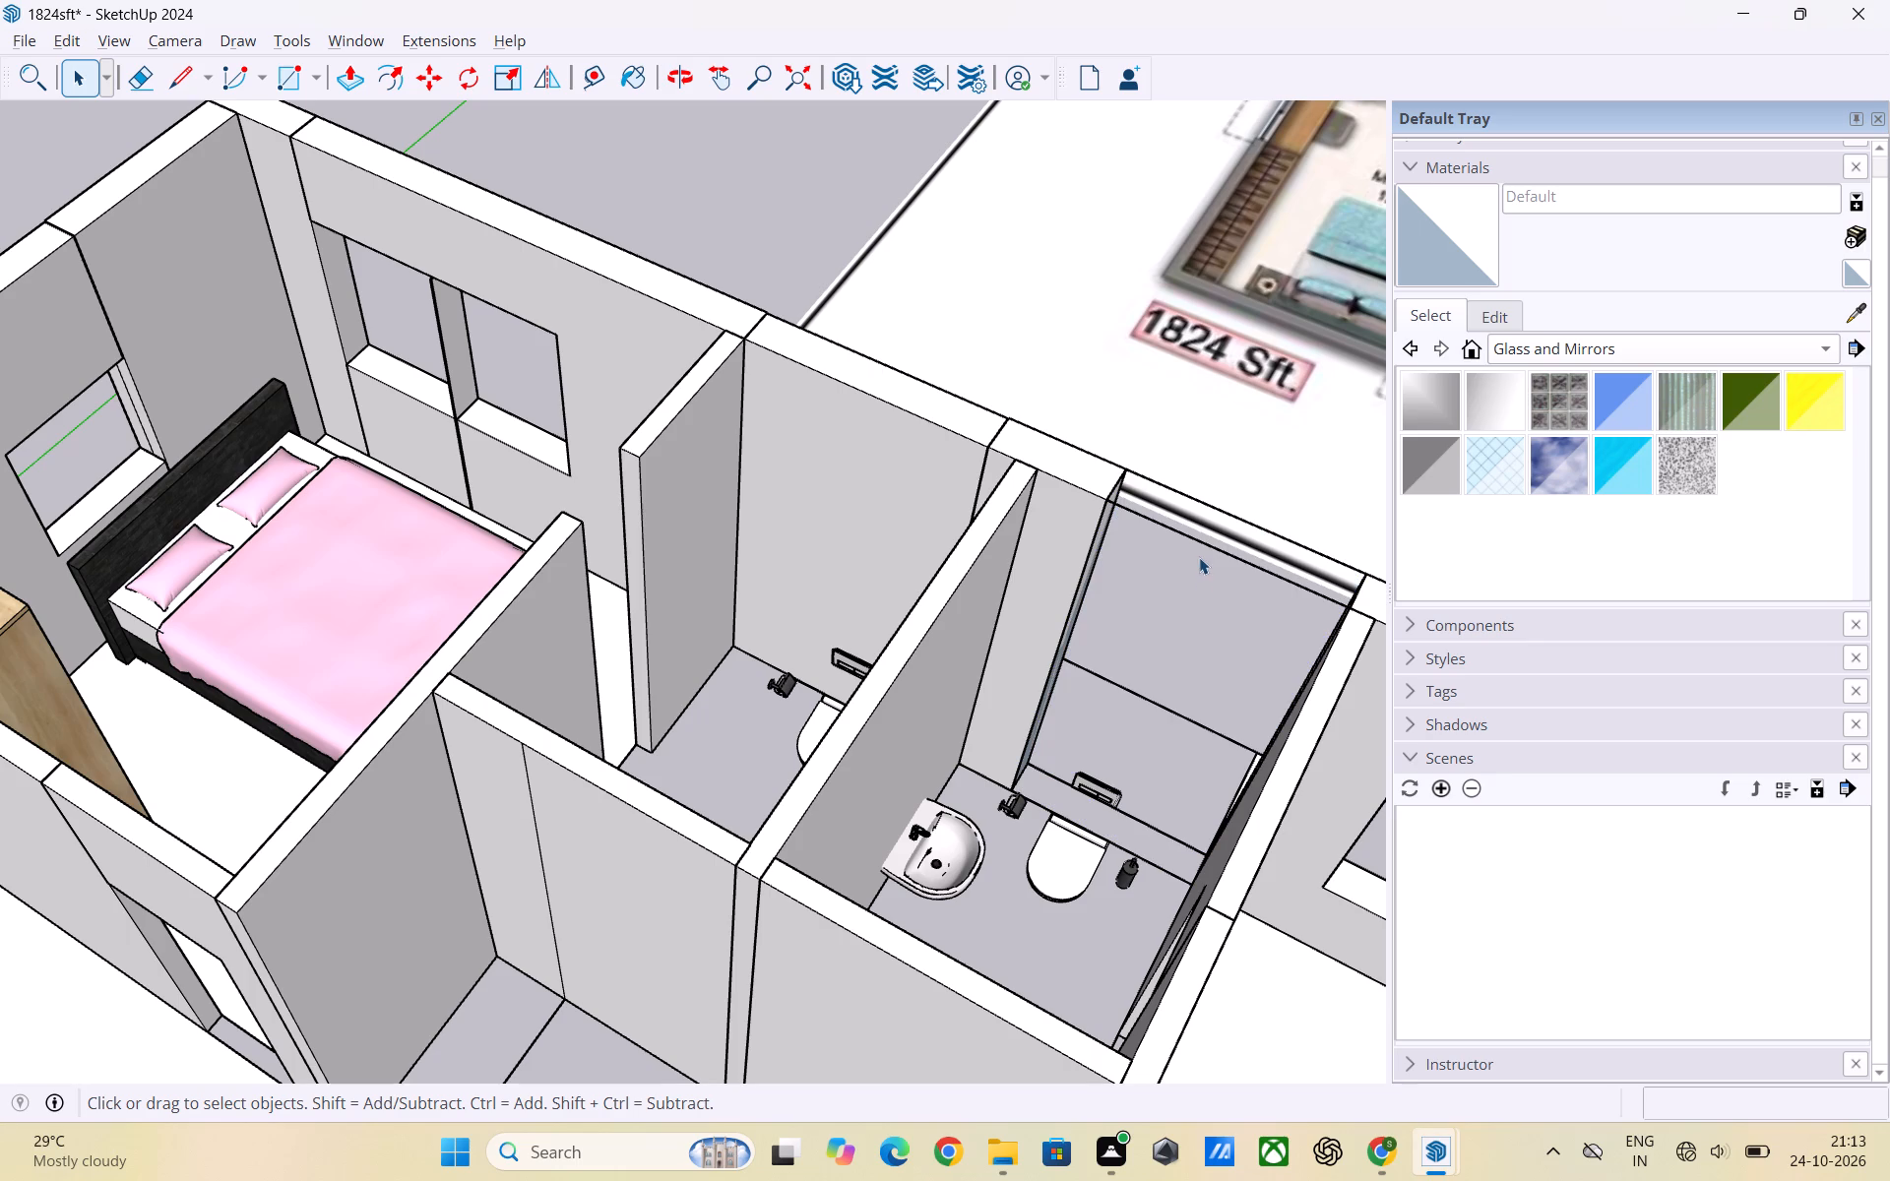
# Delete the loose edges left along the top of the adjoining toilet's removed wall section.
pyautogui.click(1200, 554)
pyautogui.click(1203, 546)
pyautogui.press('Delete')
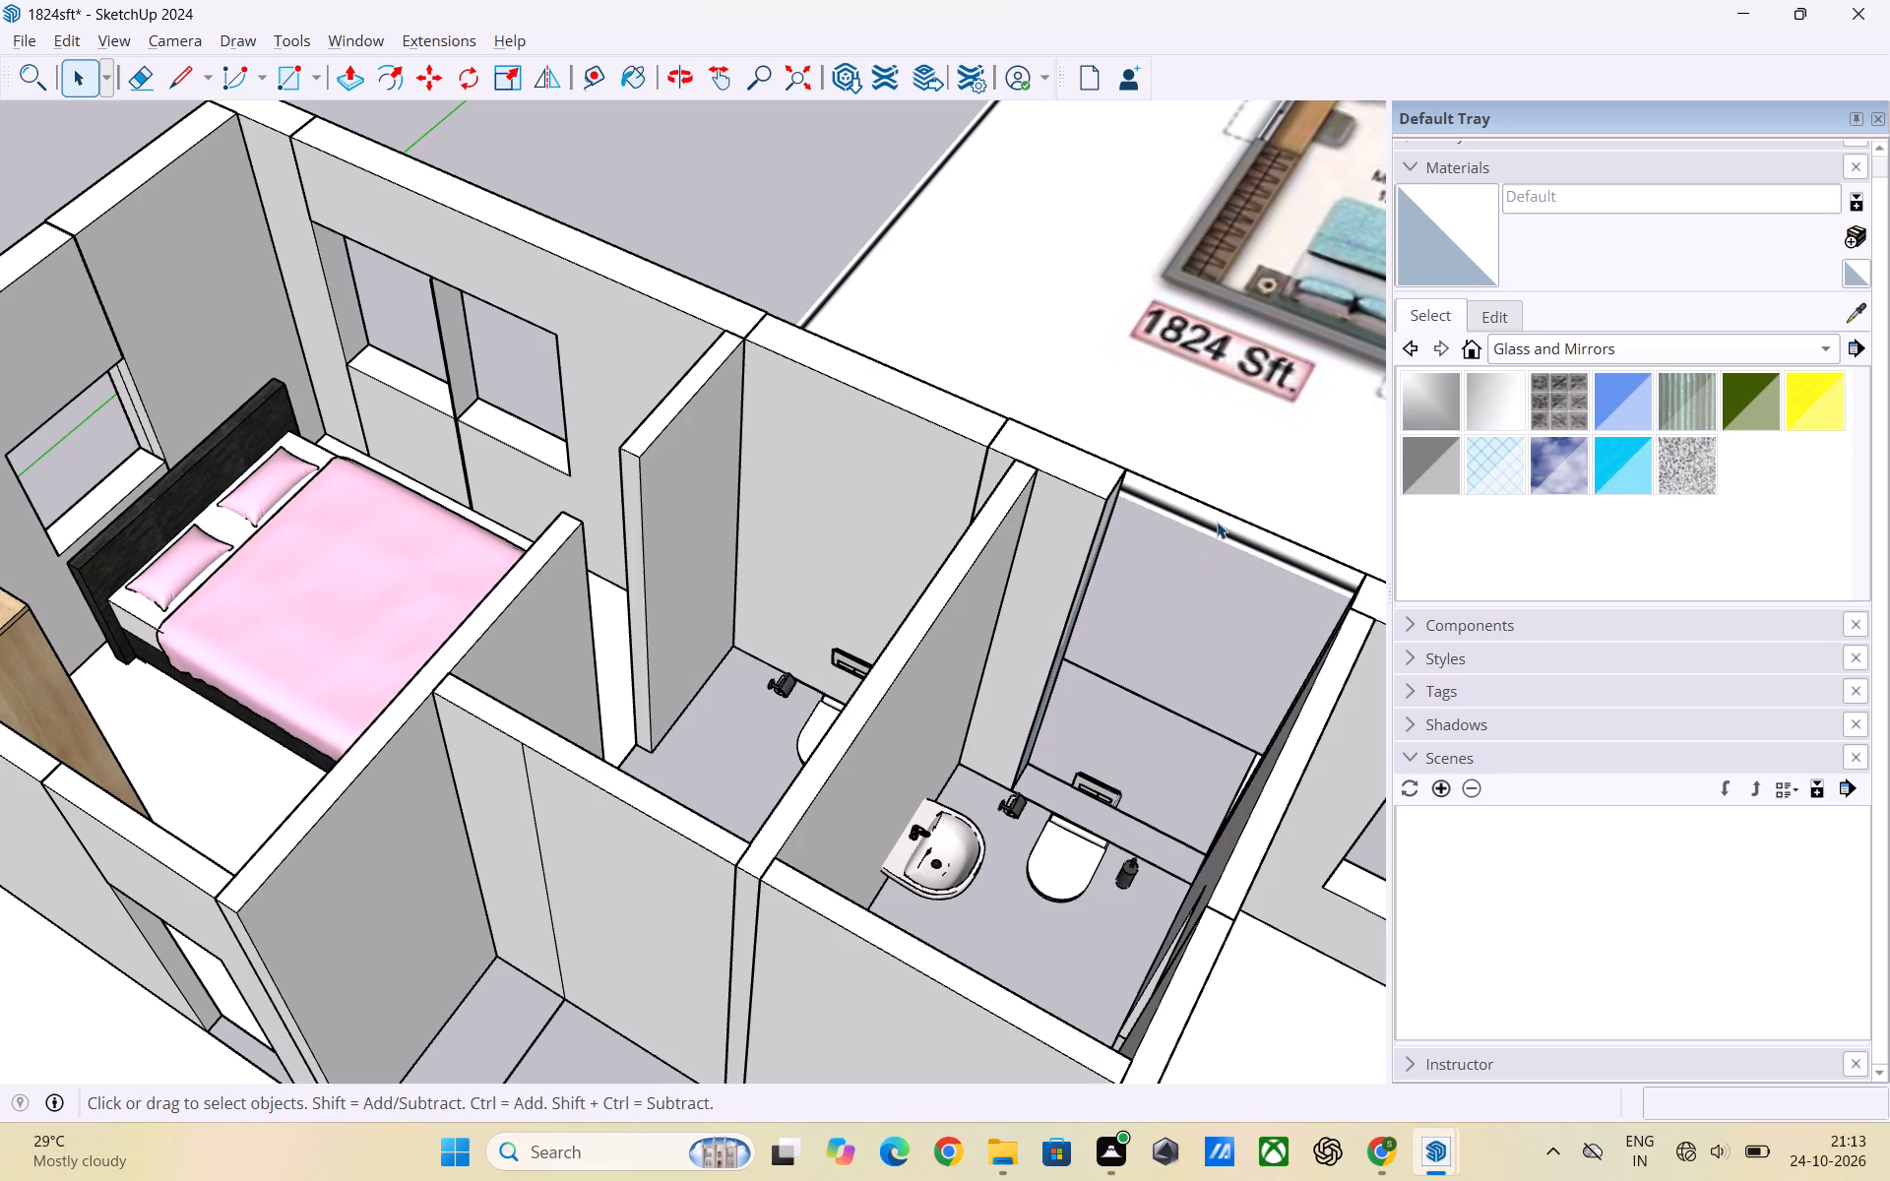
pyautogui.click(1222, 514)
pyautogui.press('Delete')
pyautogui.click(1186, 651)
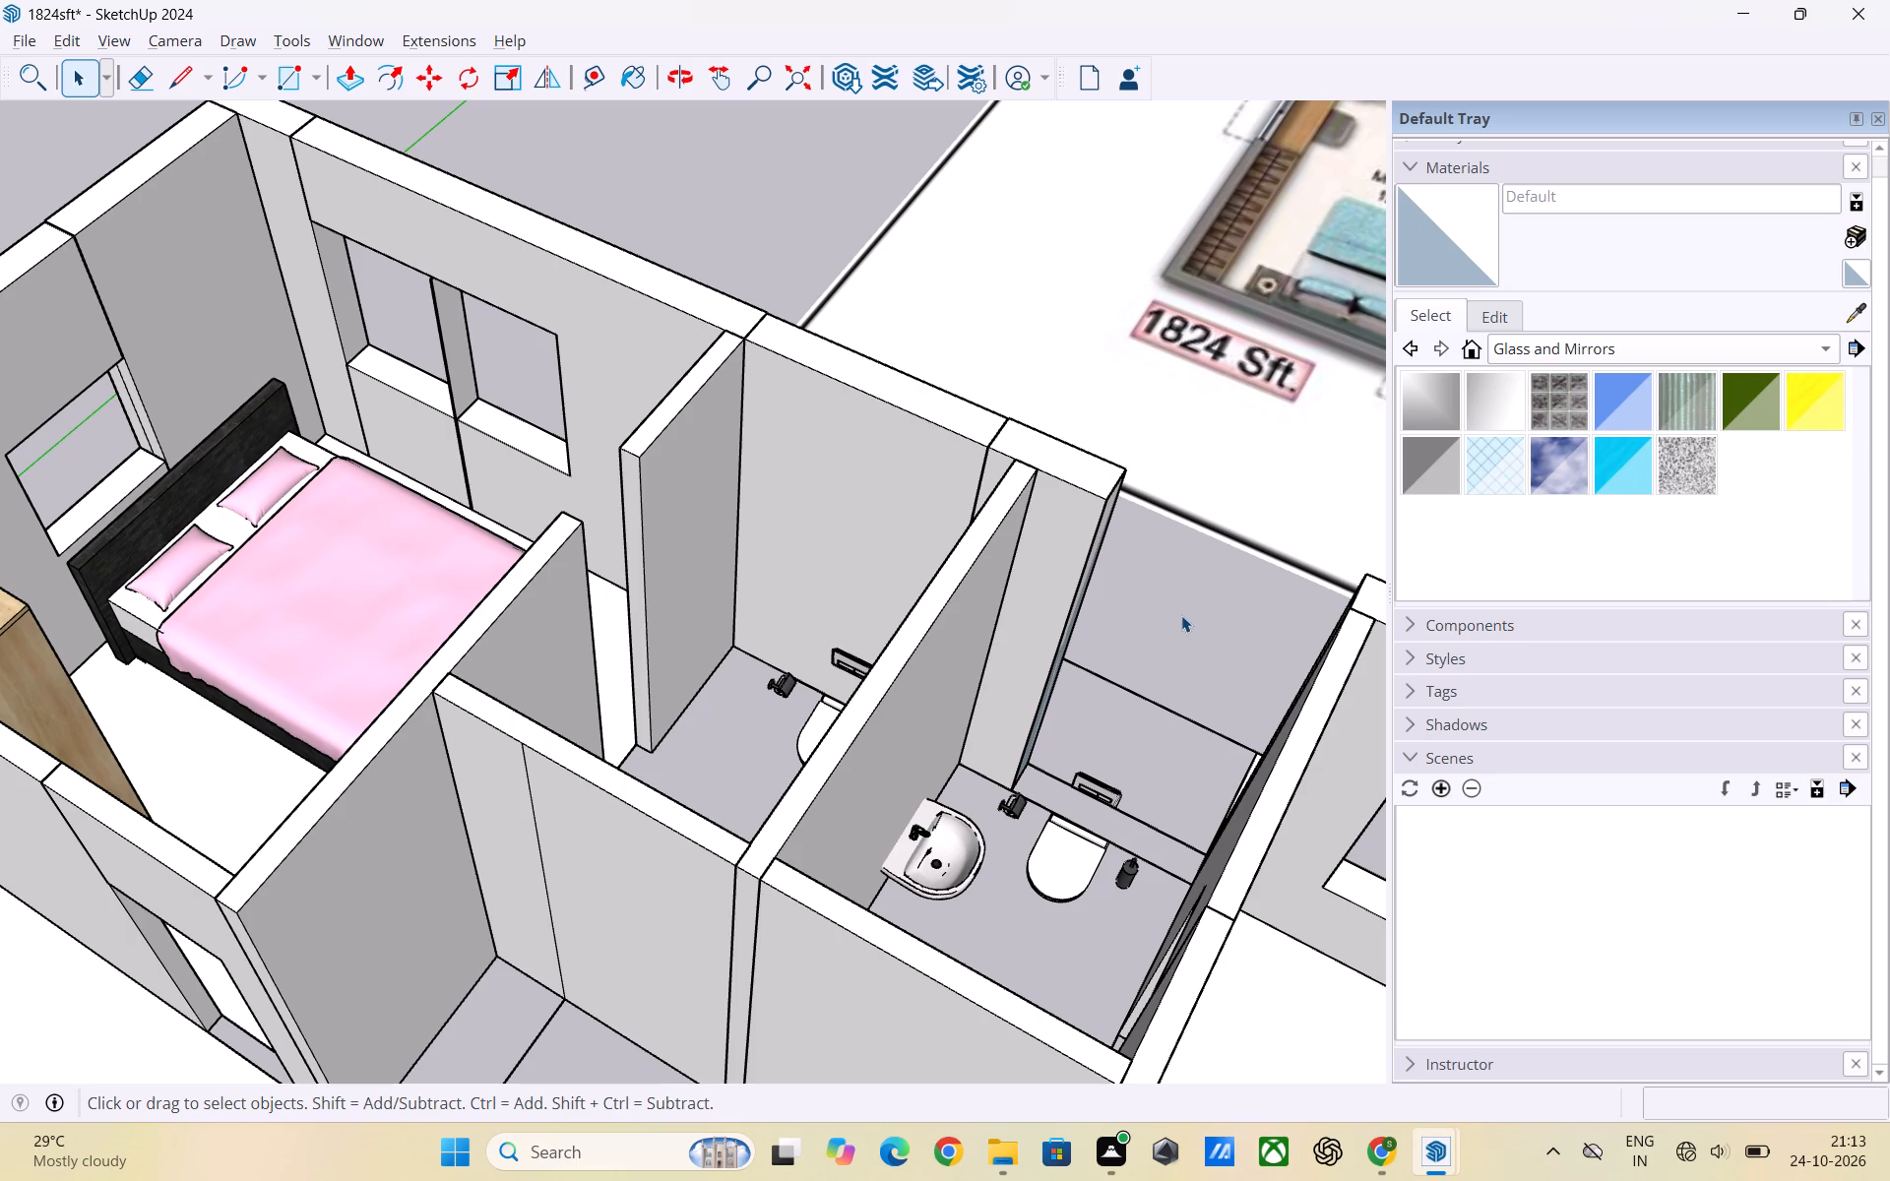
pyautogui.doubleClick(1181, 615)
pyautogui.press('Delete')
pyautogui.click(1141, 735)
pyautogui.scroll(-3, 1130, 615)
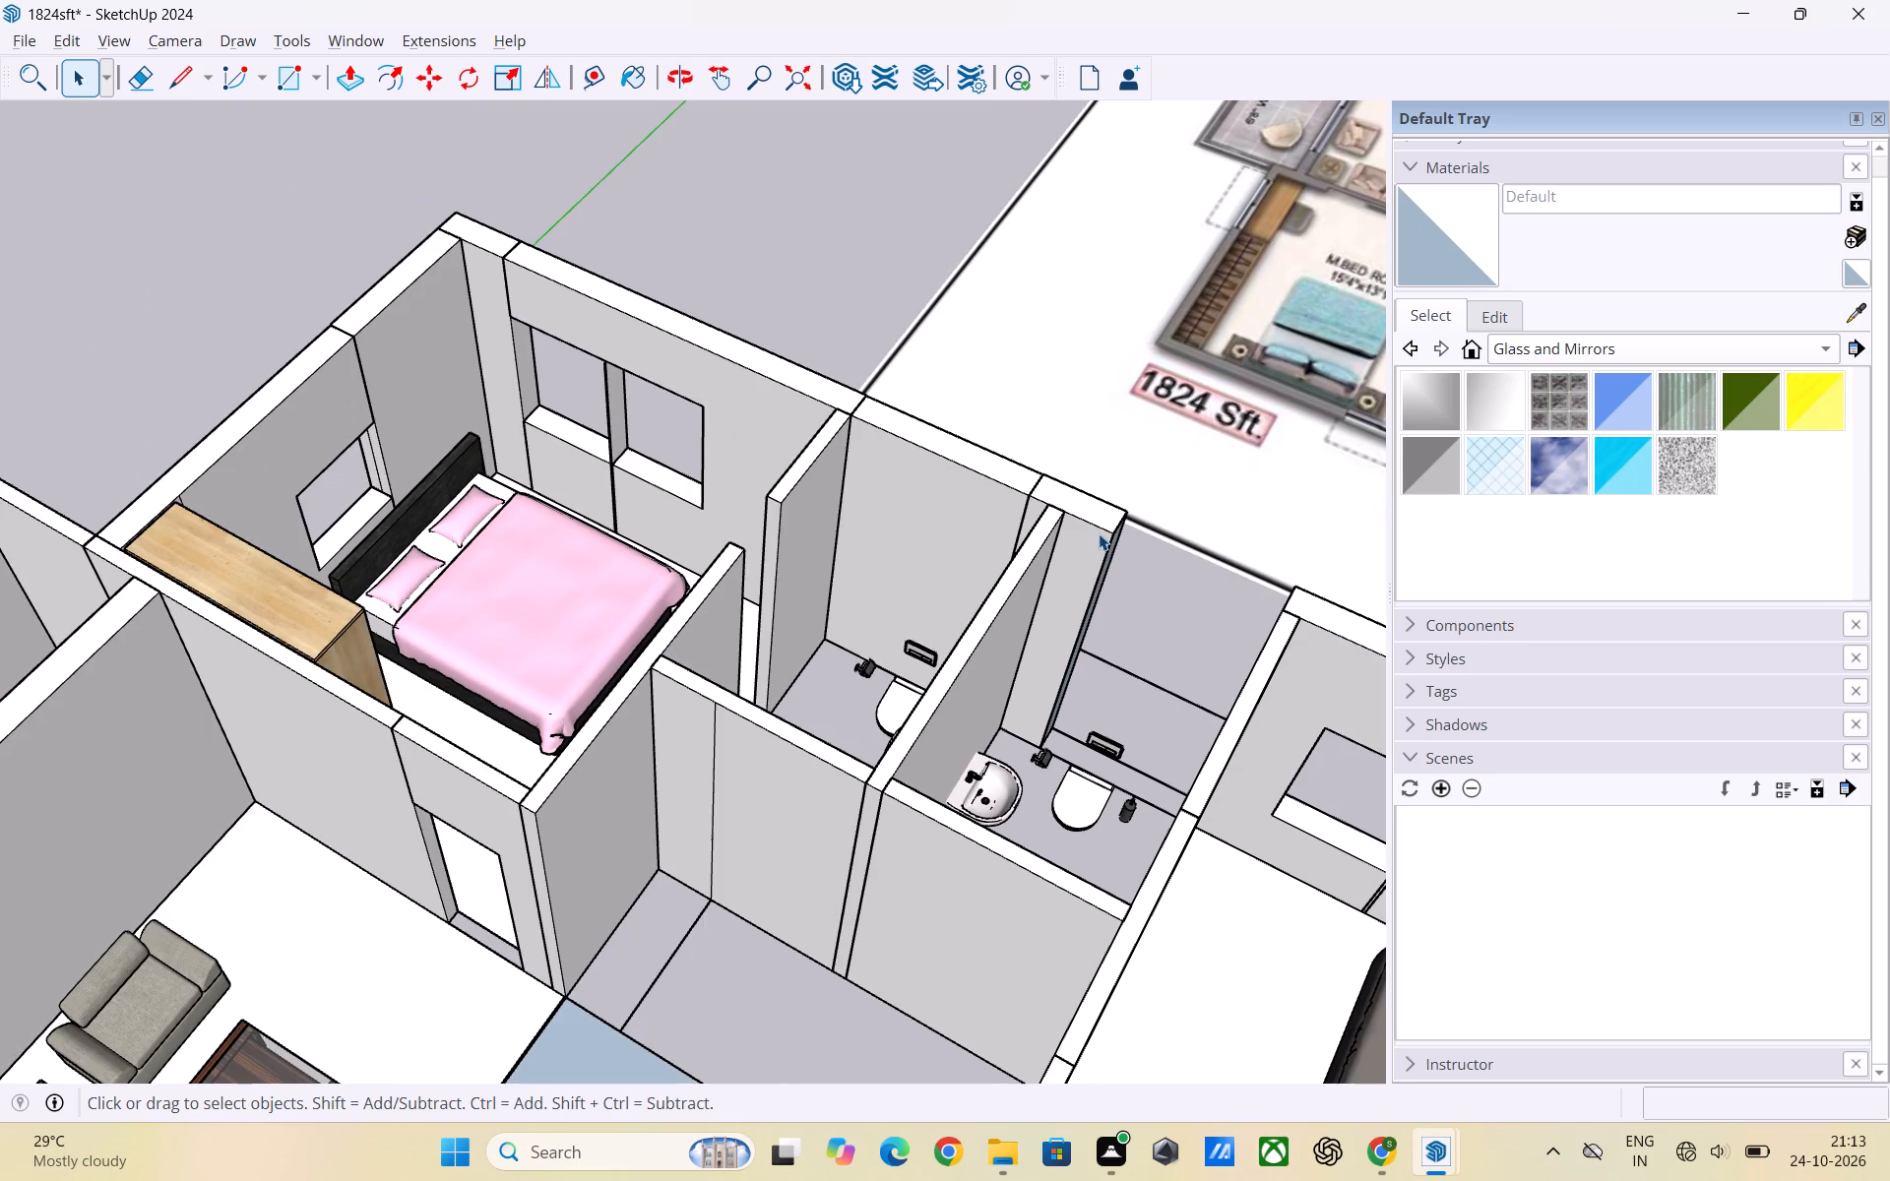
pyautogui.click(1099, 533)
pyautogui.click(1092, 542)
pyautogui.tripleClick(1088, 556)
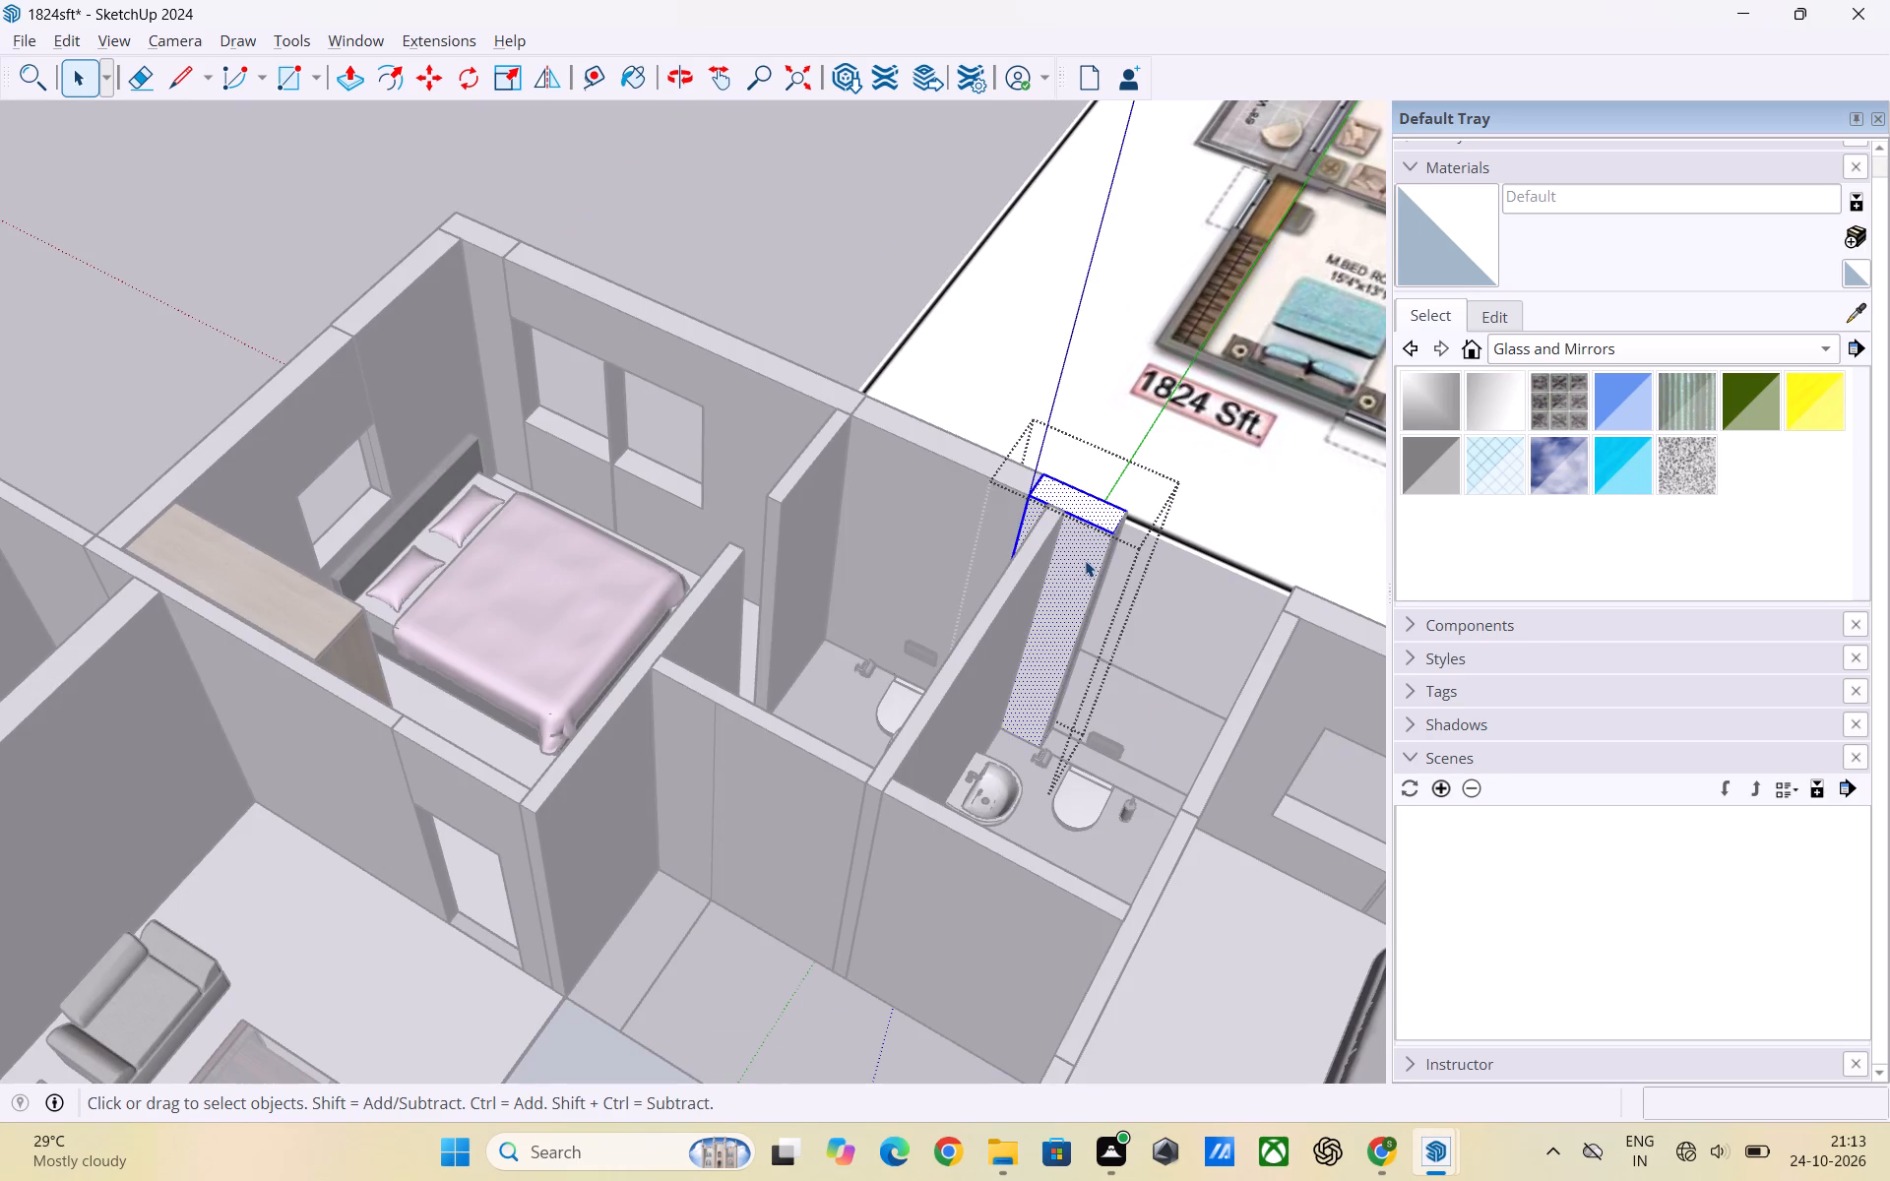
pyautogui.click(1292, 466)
# Extend the exposed end face of the adjoining toilet's outer wall about 3' 9 15/16" across the gap to the far bedroom wall.
pyautogui.scroll(2, 1151, 585)
pyautogui.moveTo(1188, 626); pyautogui.dragTo(1186, 635, button='middle')
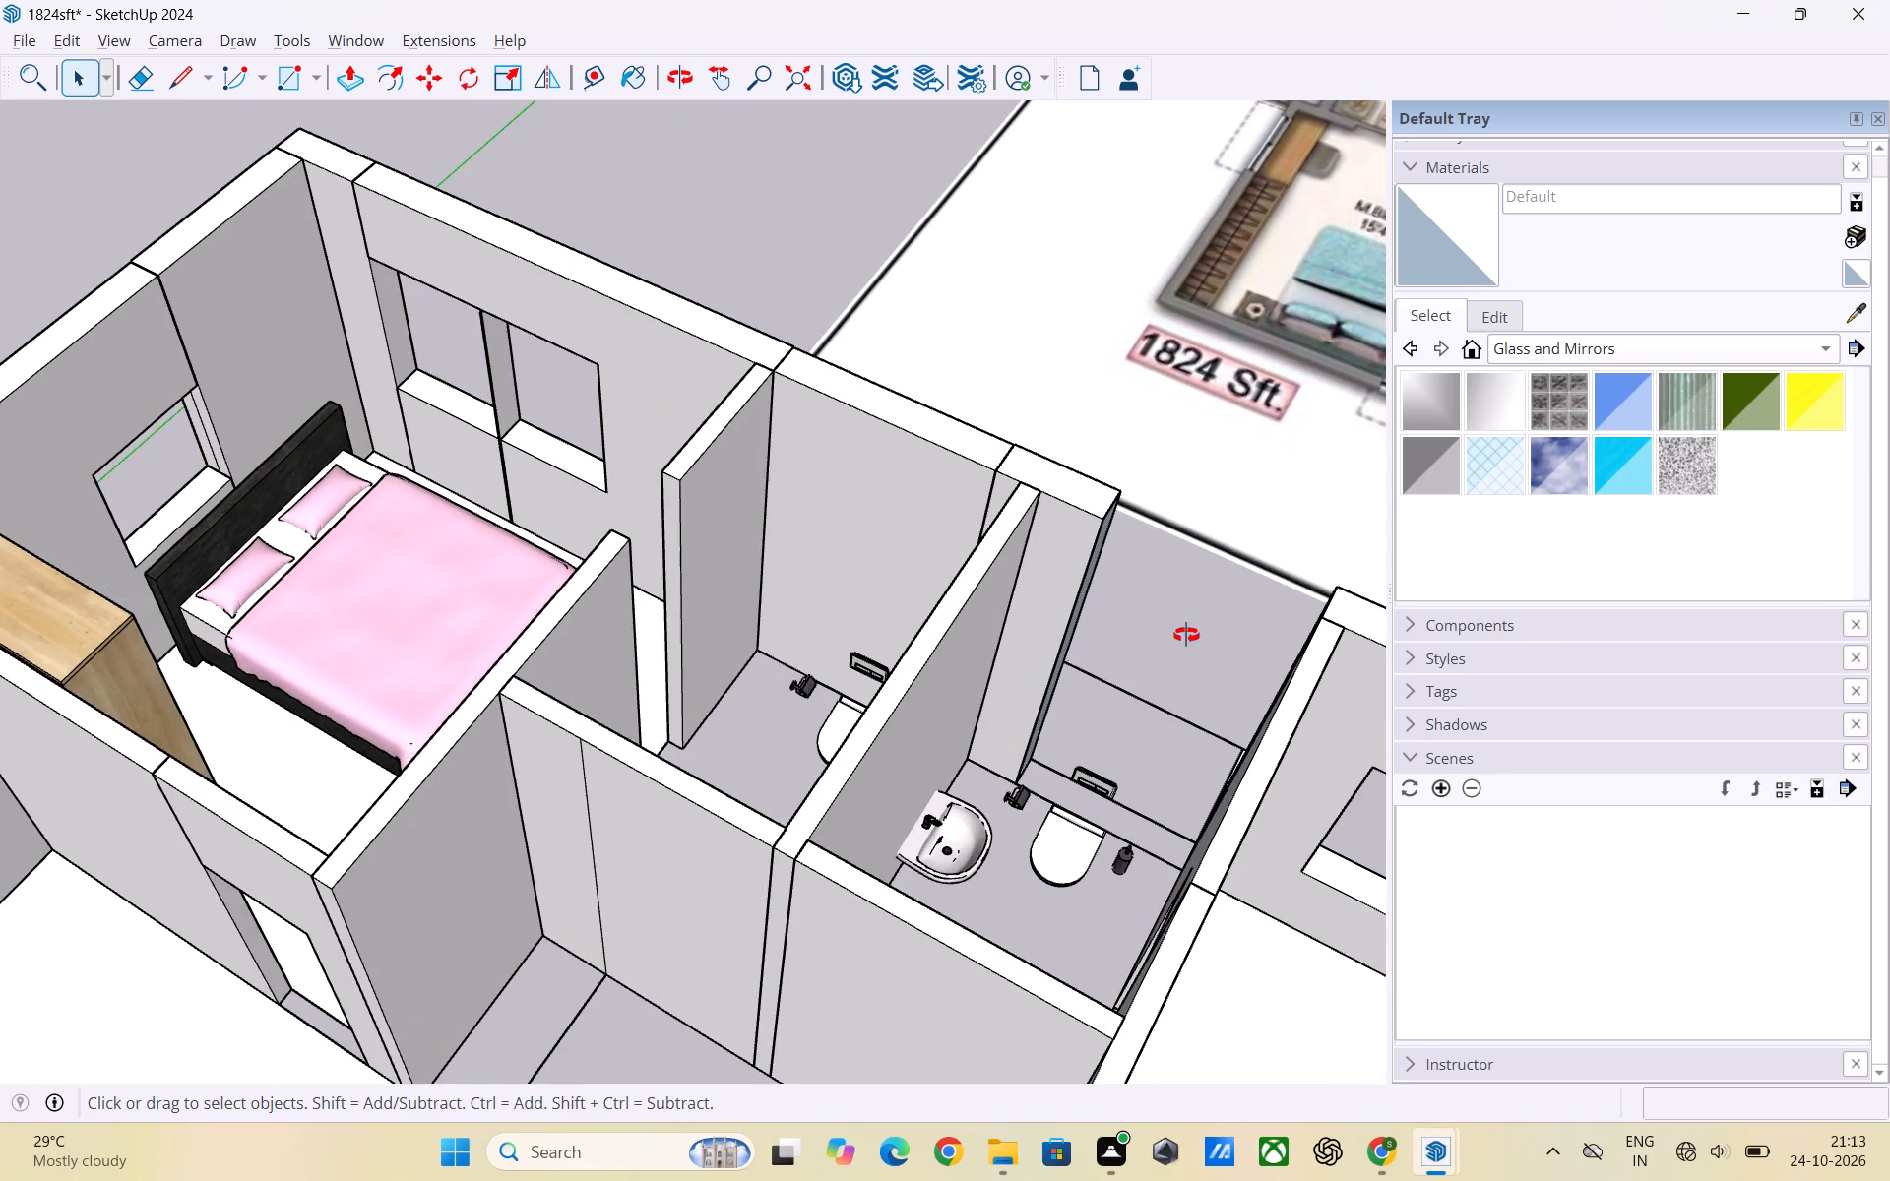
pyautogui.moveTo(1186, 635); pyautogui.dragTo(699, 649, button='middle')
pyautogui.scroll(-4, 1122, 678)
pyautogui.moveTo(1193, 763); pyautogui.dragTo(734, 696, button='middle')
pyautogui.scroll(3, 746, 754)
pyautogui.scroll(-4, 799, 727)
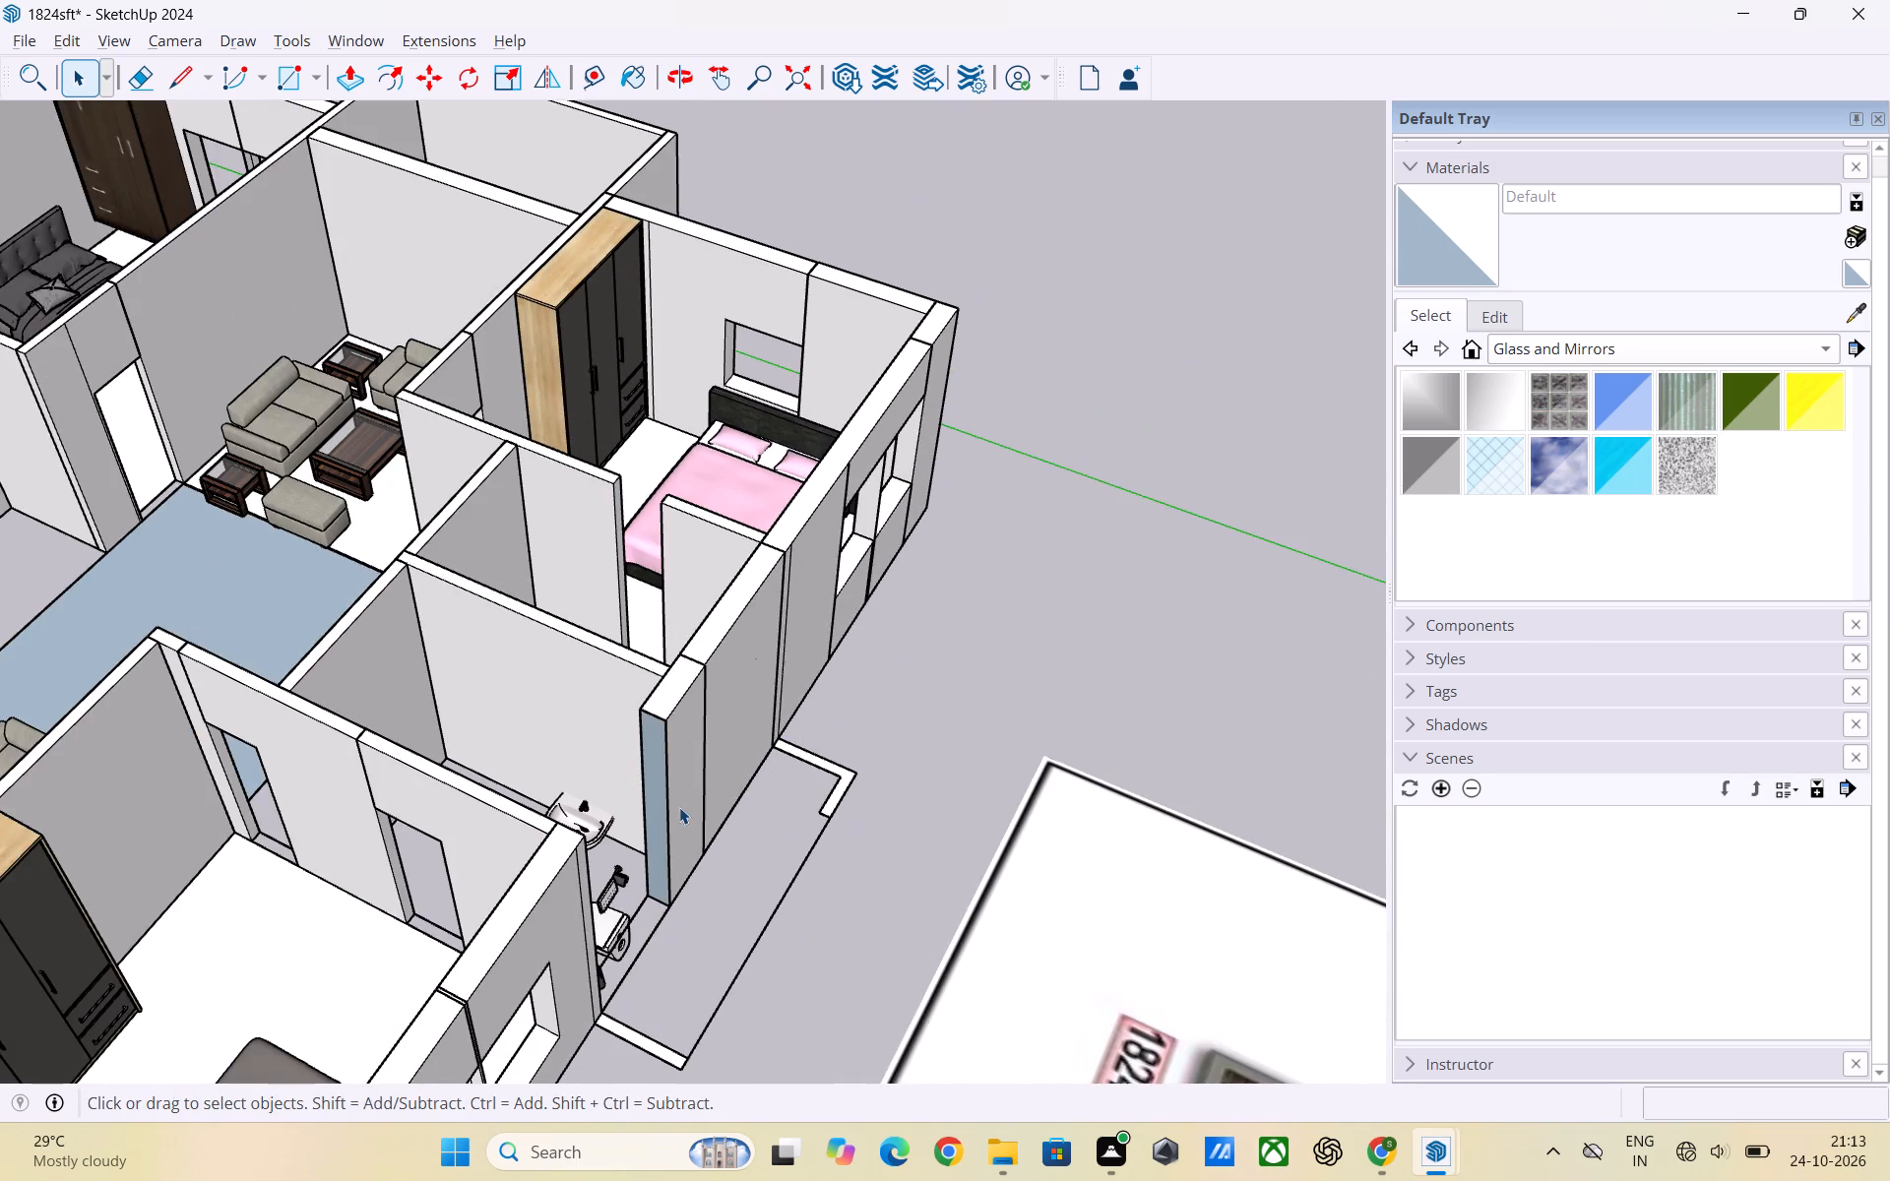
pyautogui.scroll(6, 678, 807)
pyautogui.moveTo(647, 793); pyautogui.dragTo(856, 711, button='middle')
pyautogui.moveTo(991, 652); pyautogui.dragTo(674, 668, button='middle')
pyautogui.scroll(2, 674, 622)
pyautogui.doubleClick(787, 583)
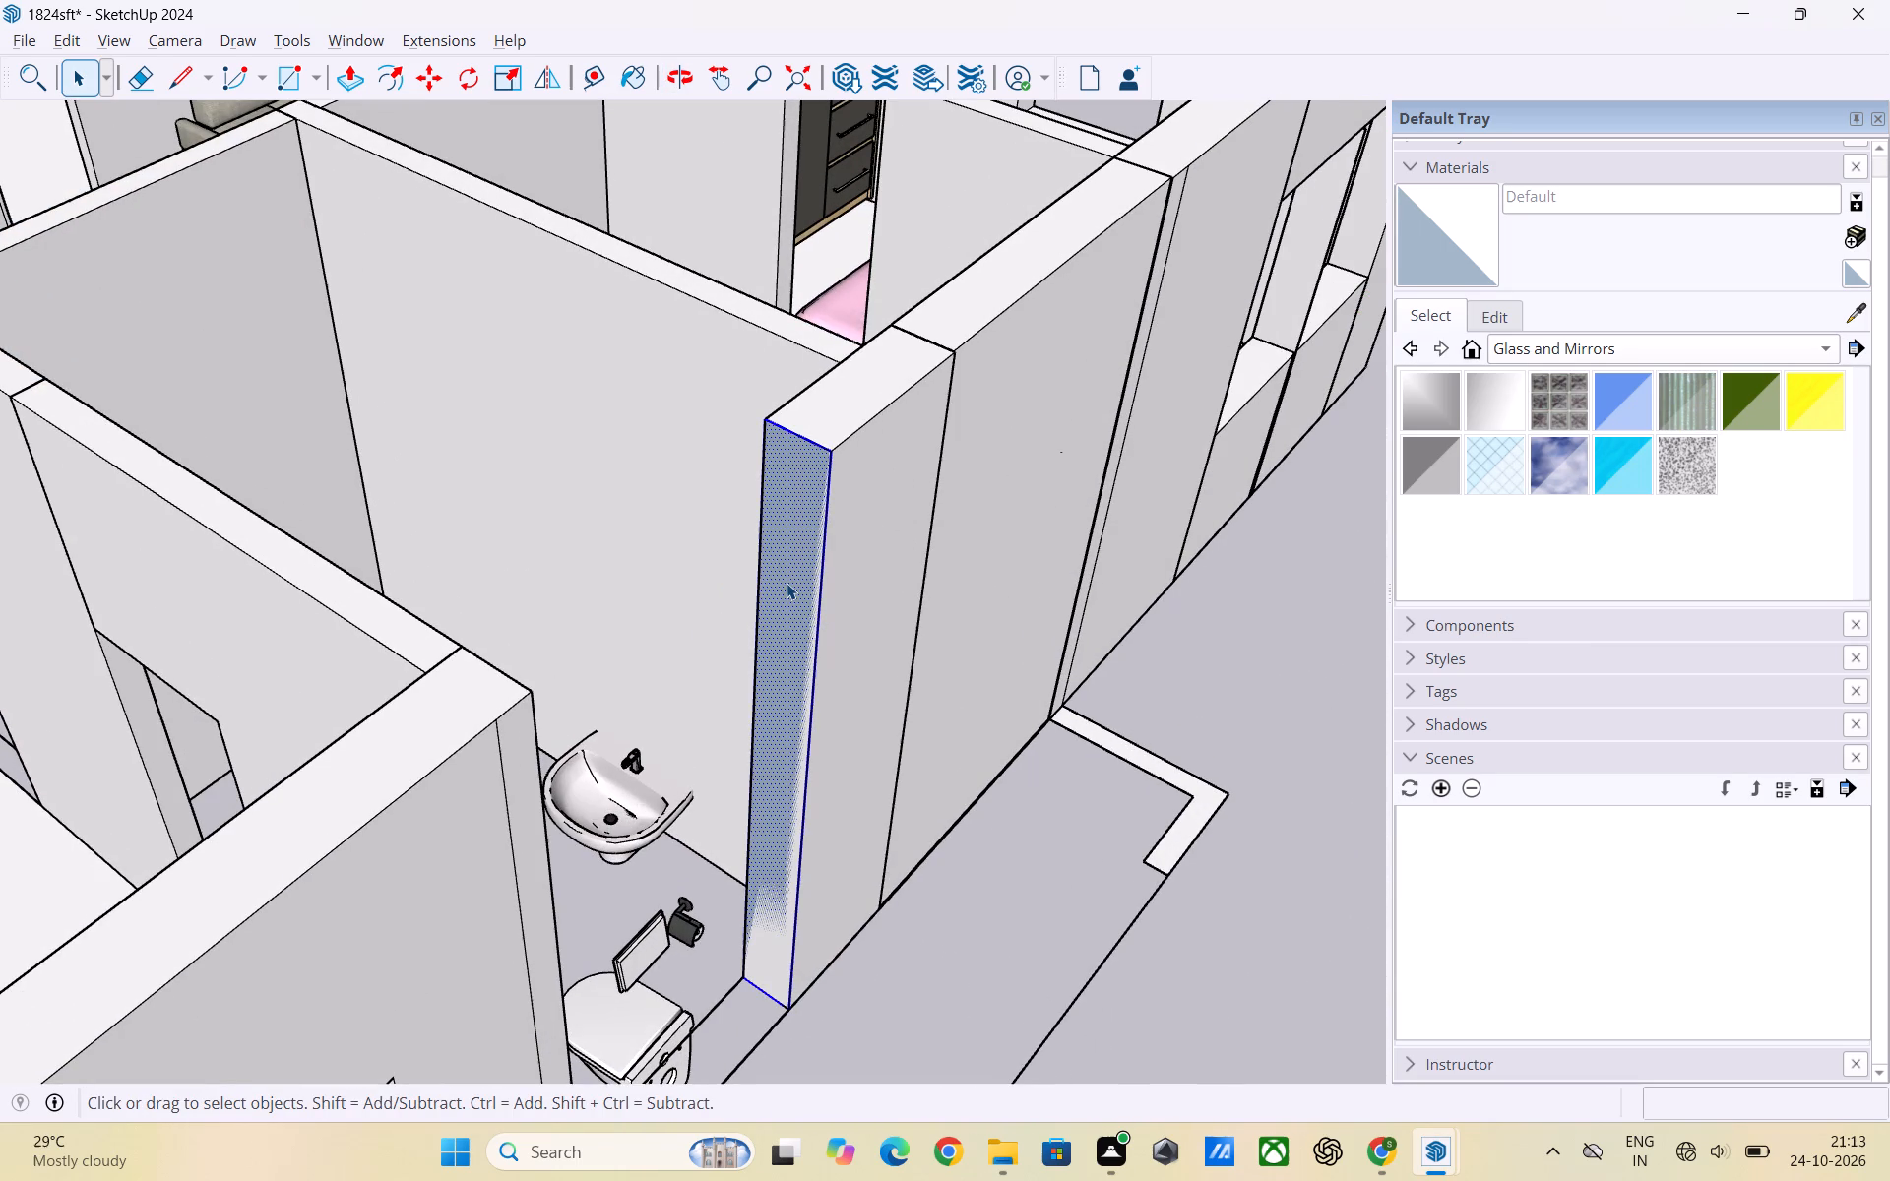
pyautogui.press('p')
pyautogui.click(787, 583)
pyautogui.scroll(-2, 675, 677)
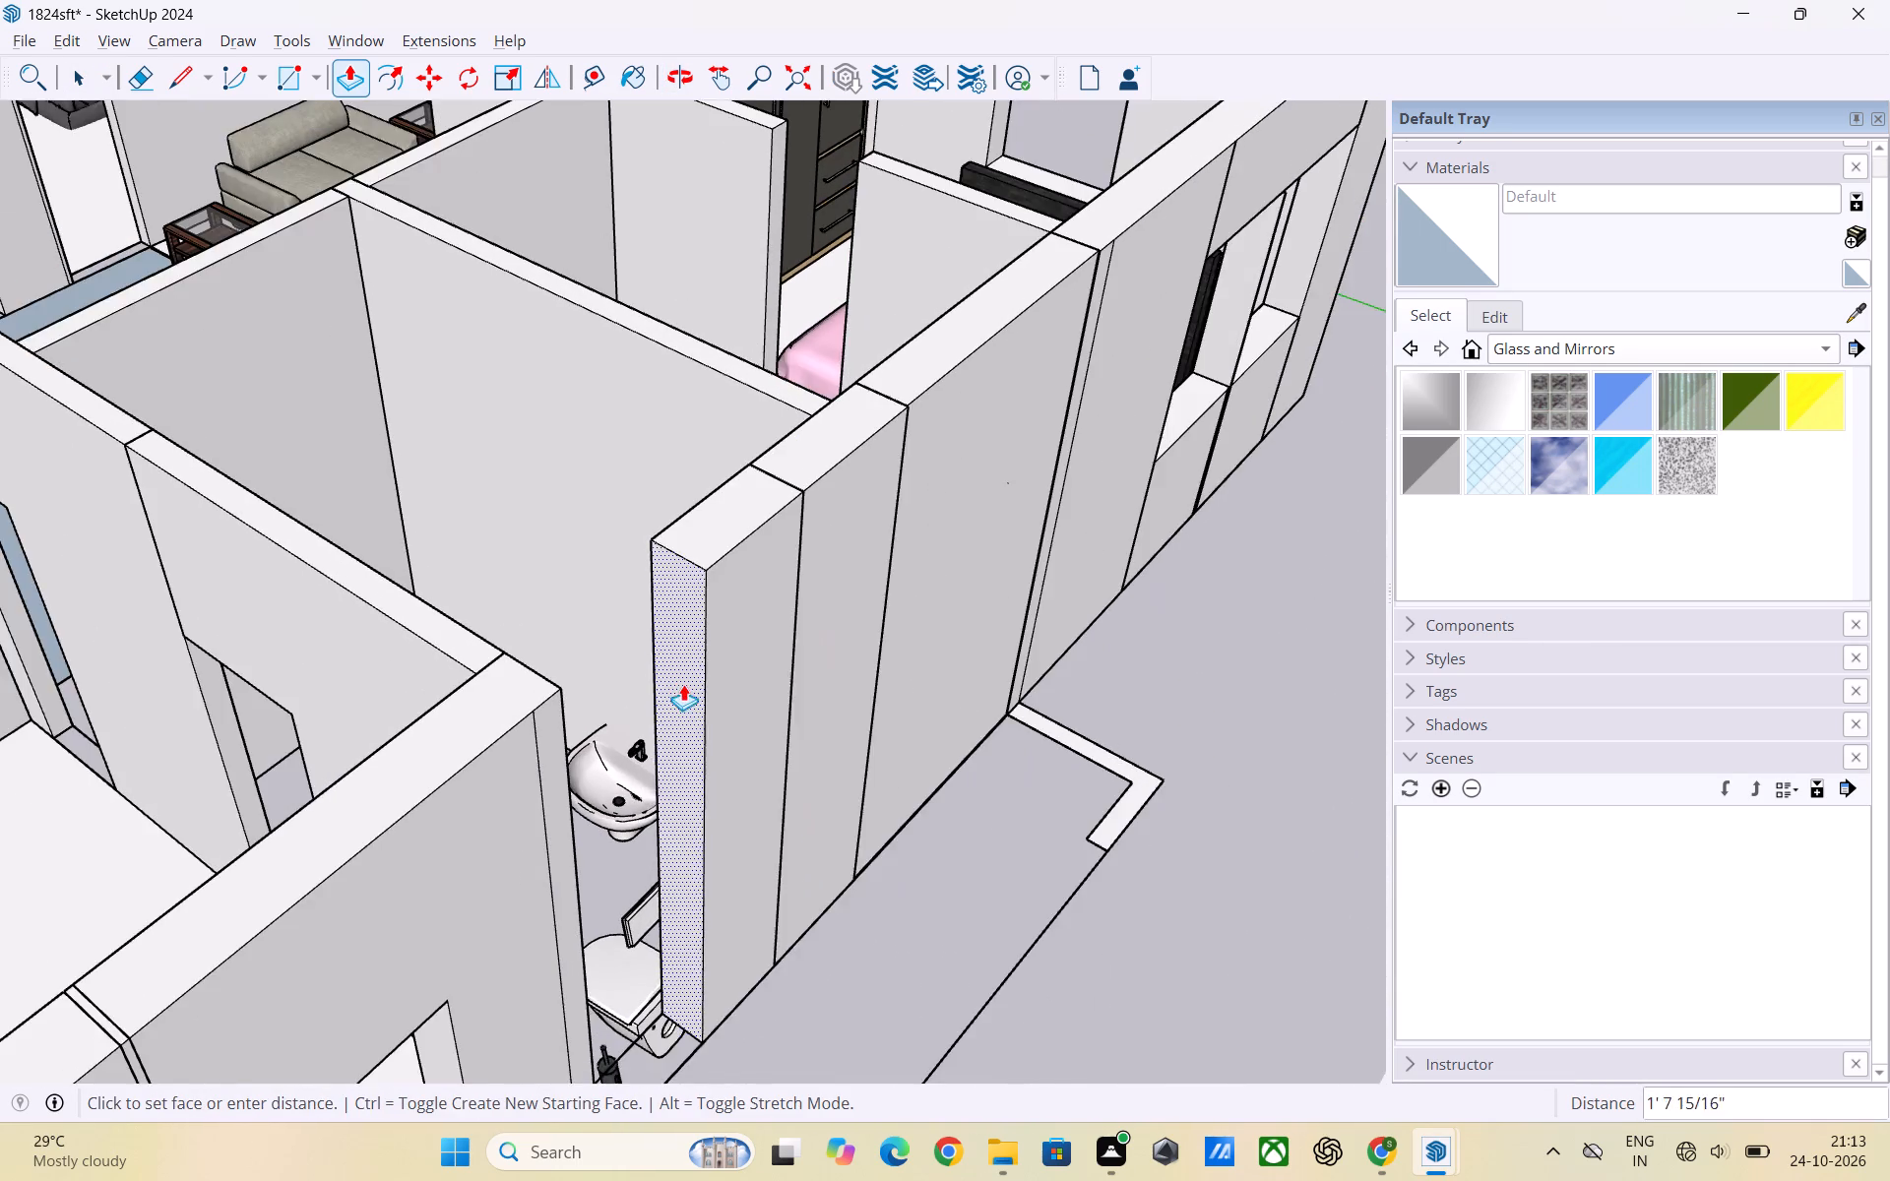
pyautogui.moveTo(674, 695); pyautogui.dragTo(381, 754, button='middle')
pyautogui.click(221, 730)
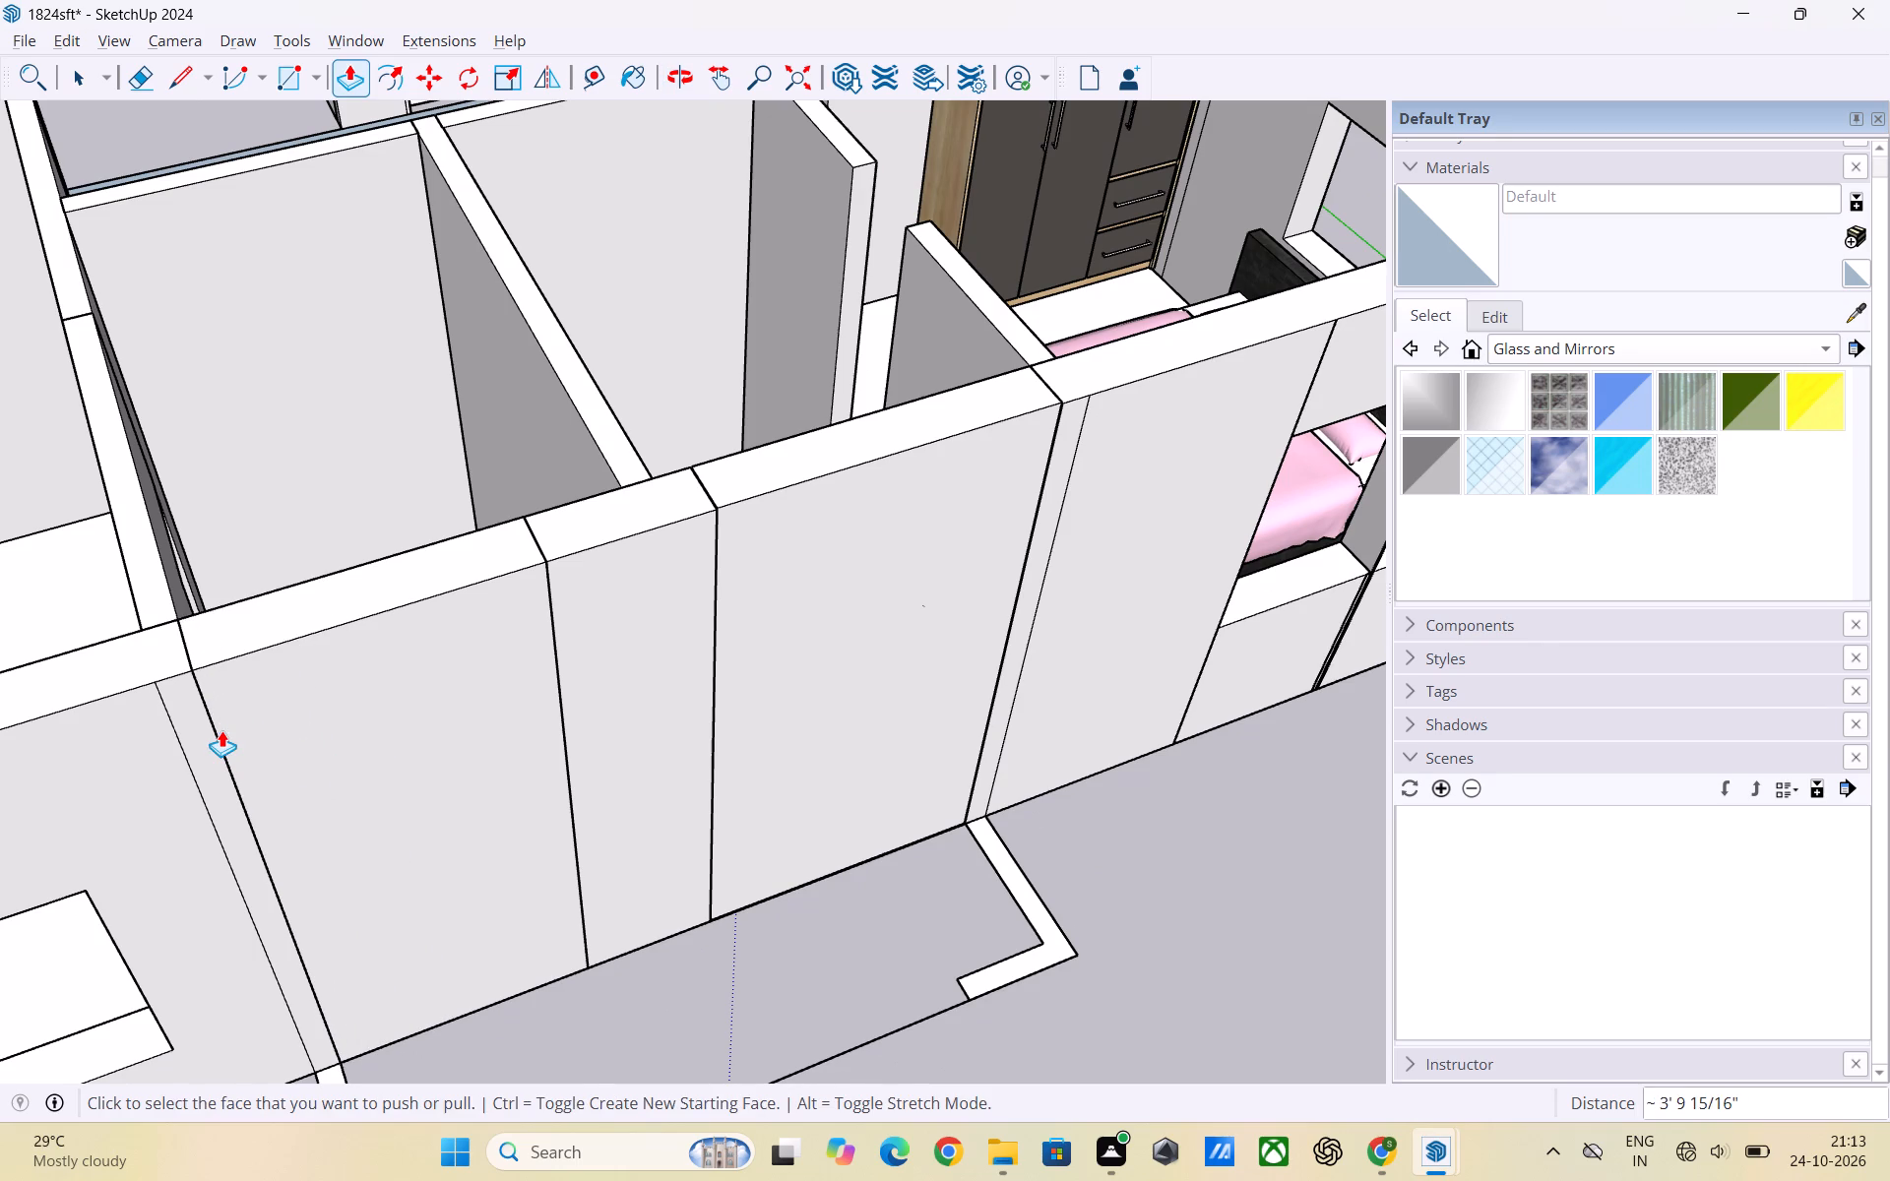
pyautogui.press('space')
pyautogui.click(1183, 856)
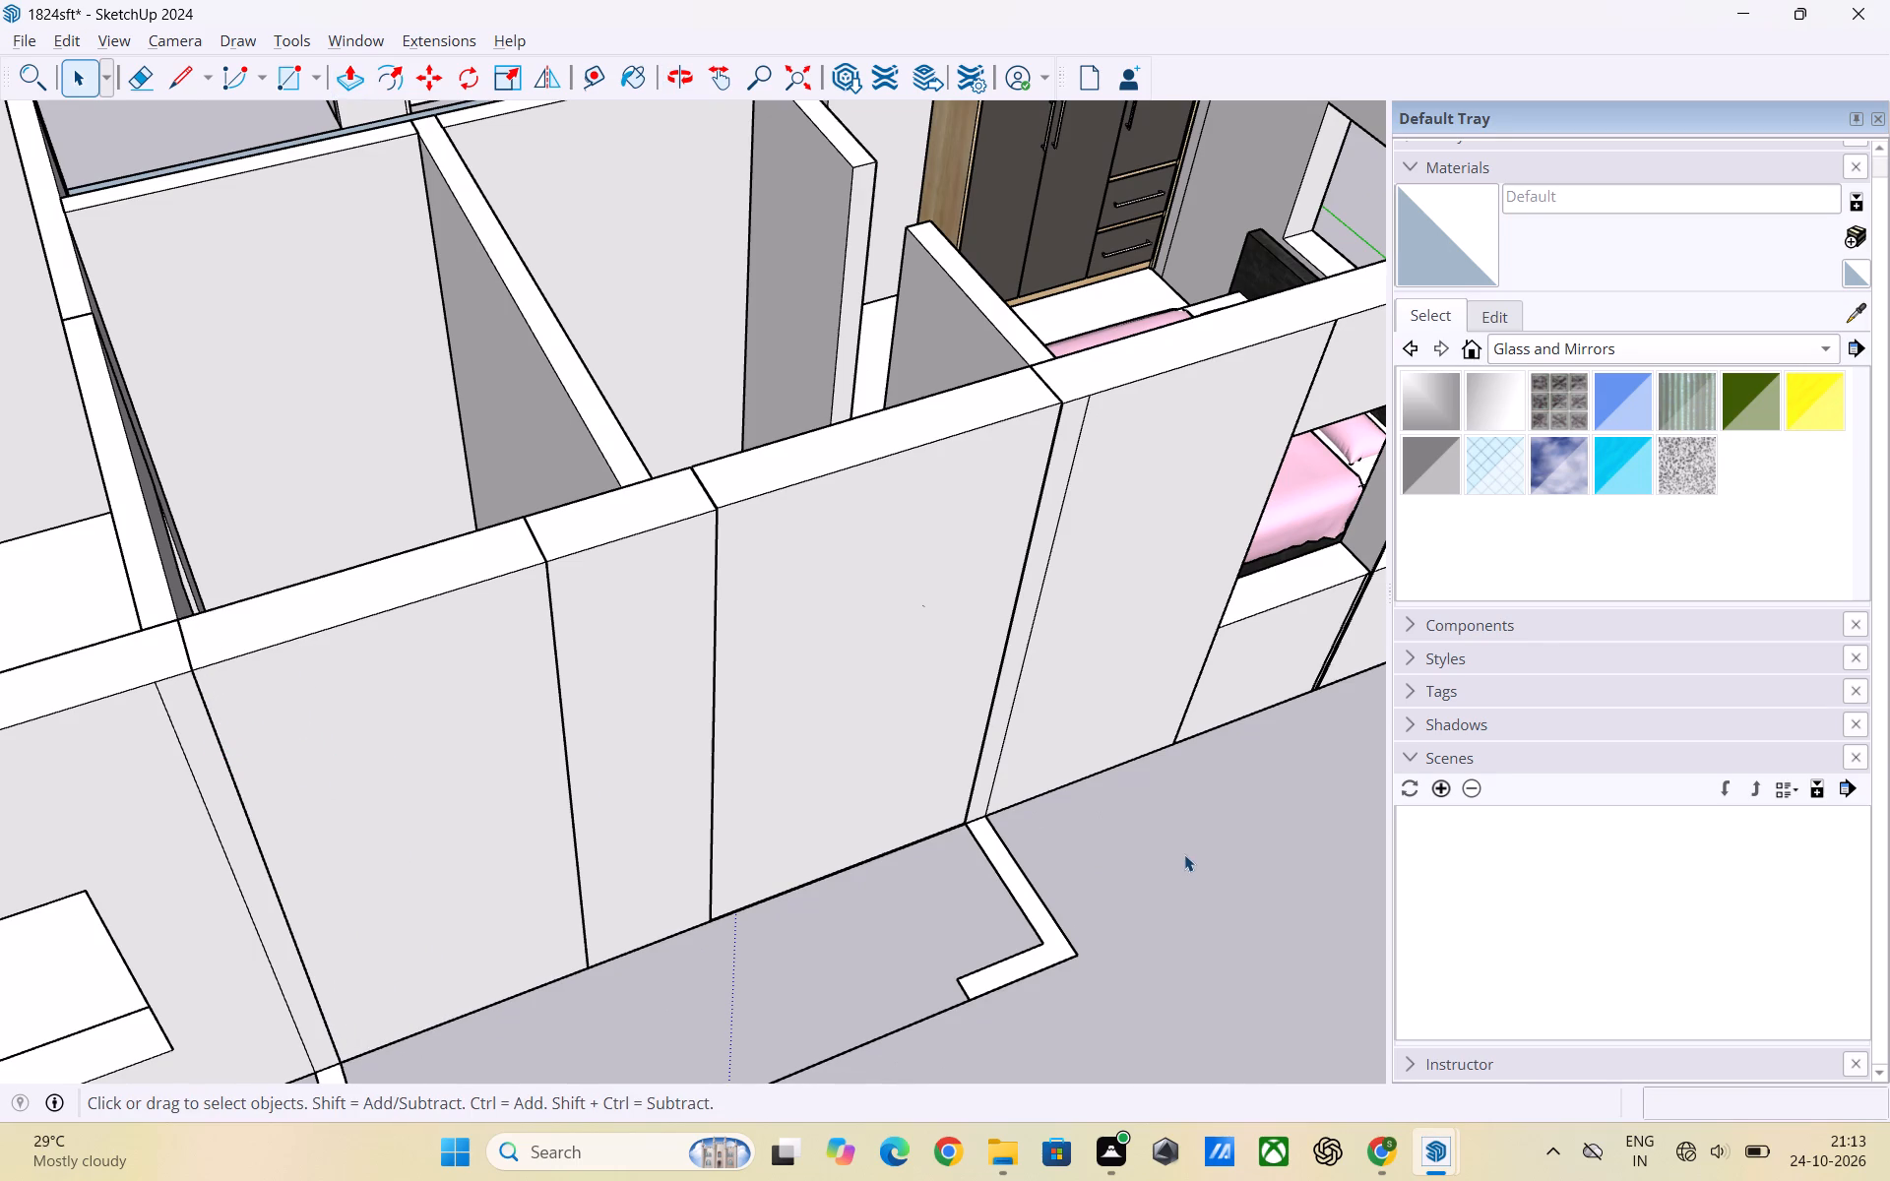
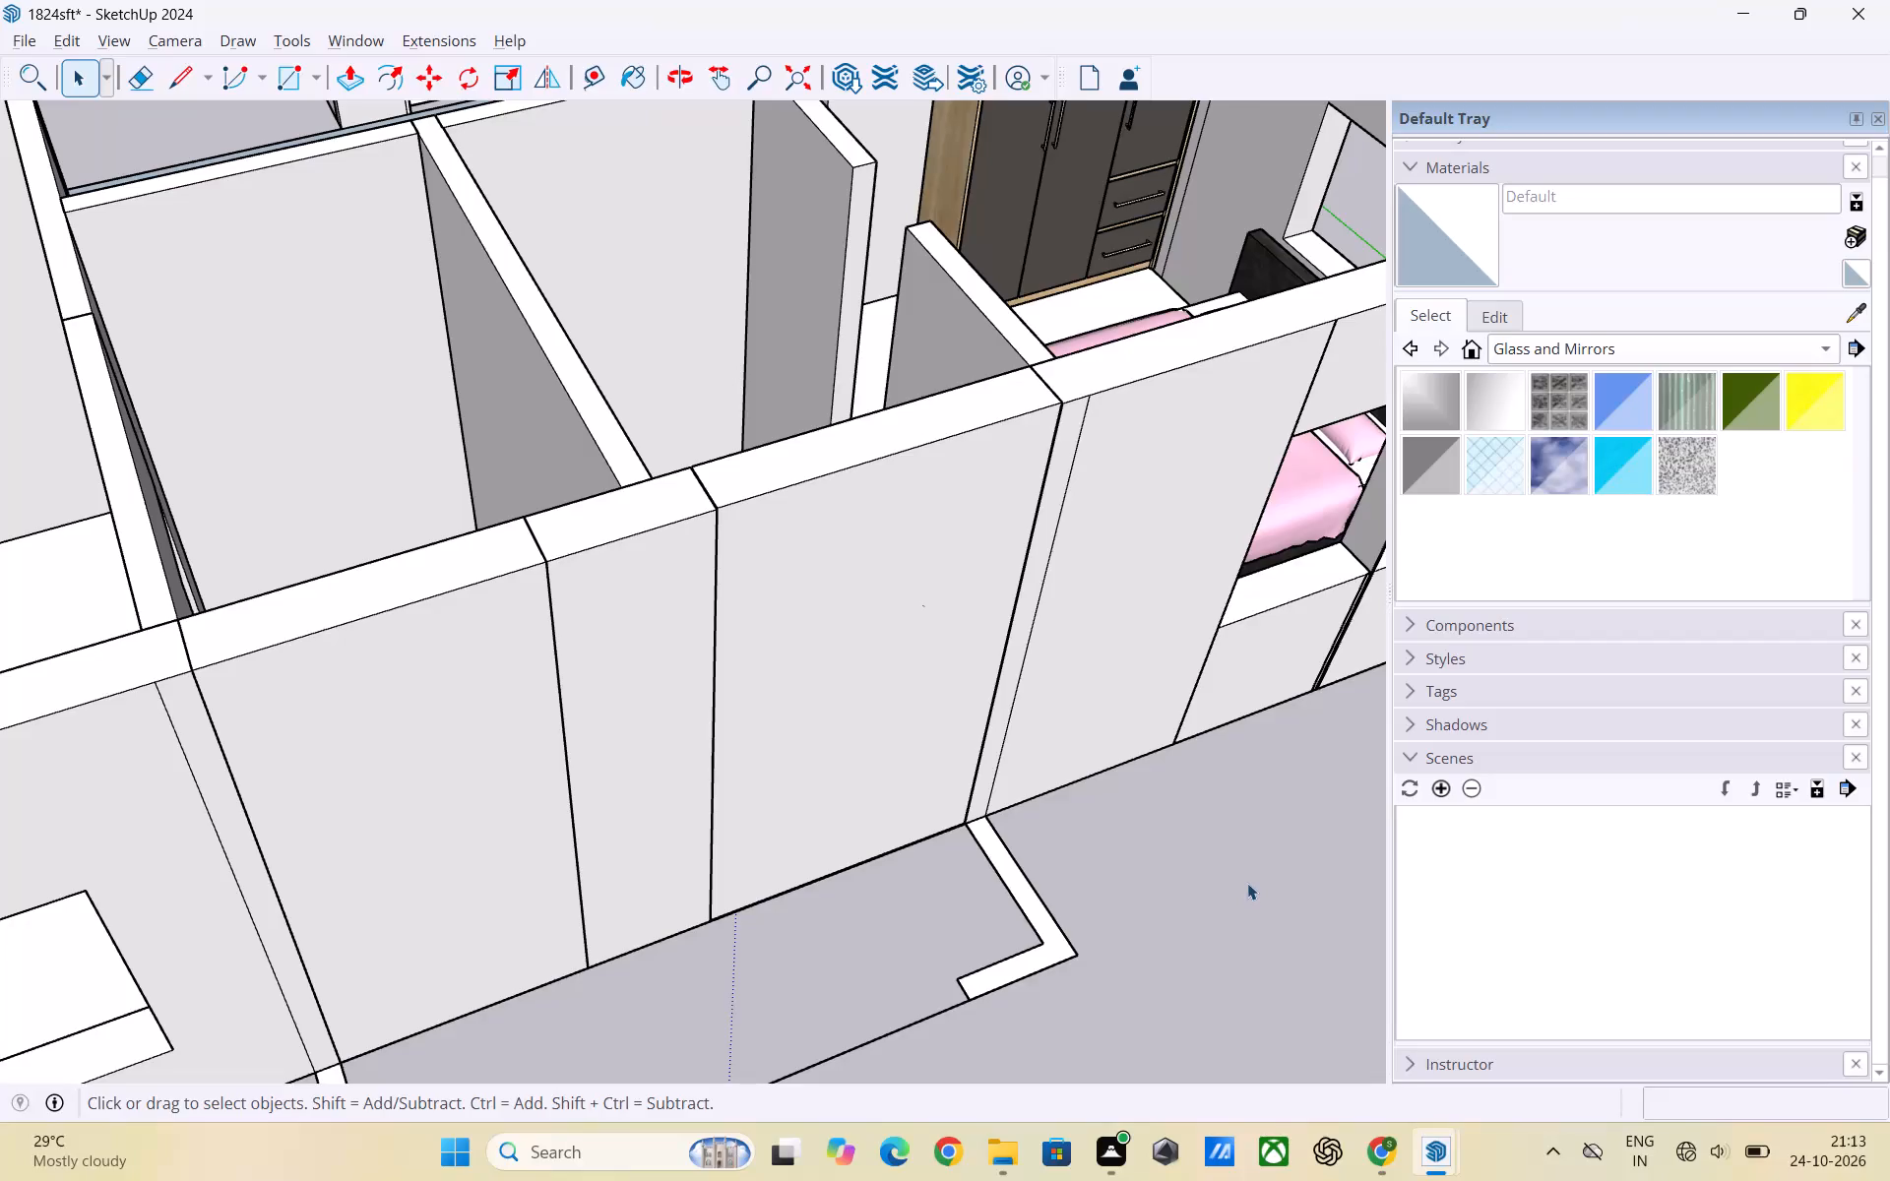
# Delete the inner face of the other toilet's outer wall section, beside its WC.
pyautogui.scroll(-2, 1254, 856)
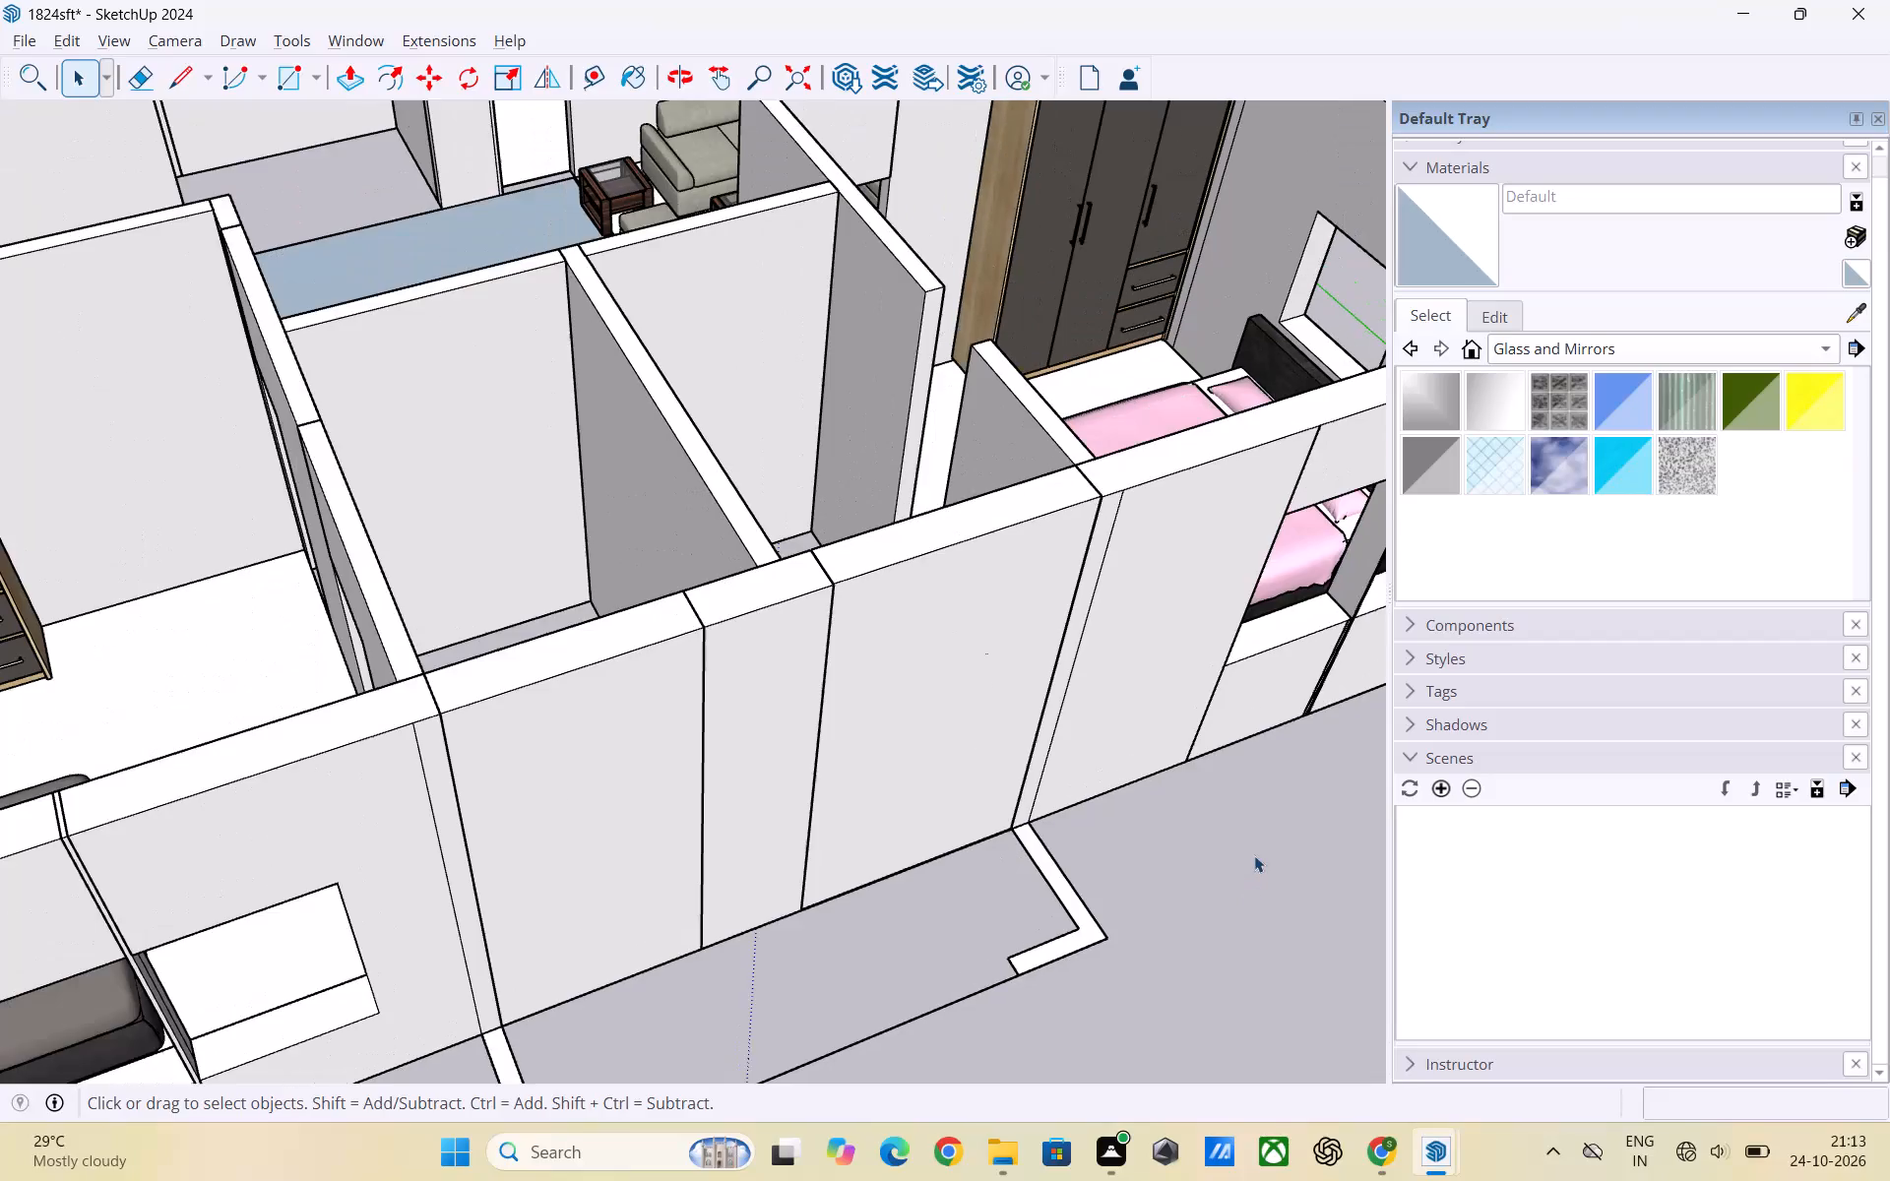
pyautogui.scroll(2, 1332, 903)
pyautogui.scroll(-4, 1198, 851)
pyautogui.scroll(1, 749, 752)
pyautogui.moveTo(742, 759); pyautogui.dragTo(1426, 791, button='middle')
pyautogui.scroll(-9, 1074, 758)
pyautogui.moveTo(774, 795); pyautogui.dragTo(859, 963, button='middle')
pyautogui.scroll(7, 952, 700)
pyautogui.scroll(3, 970, 620)
pyautogui.moveTo(971, 611); pyautogui.dragTo(992, 671, button='middle')
pyautogui.scroll(2, 1036, 626)
pyautogui.scroll(-2, 1045, 652)
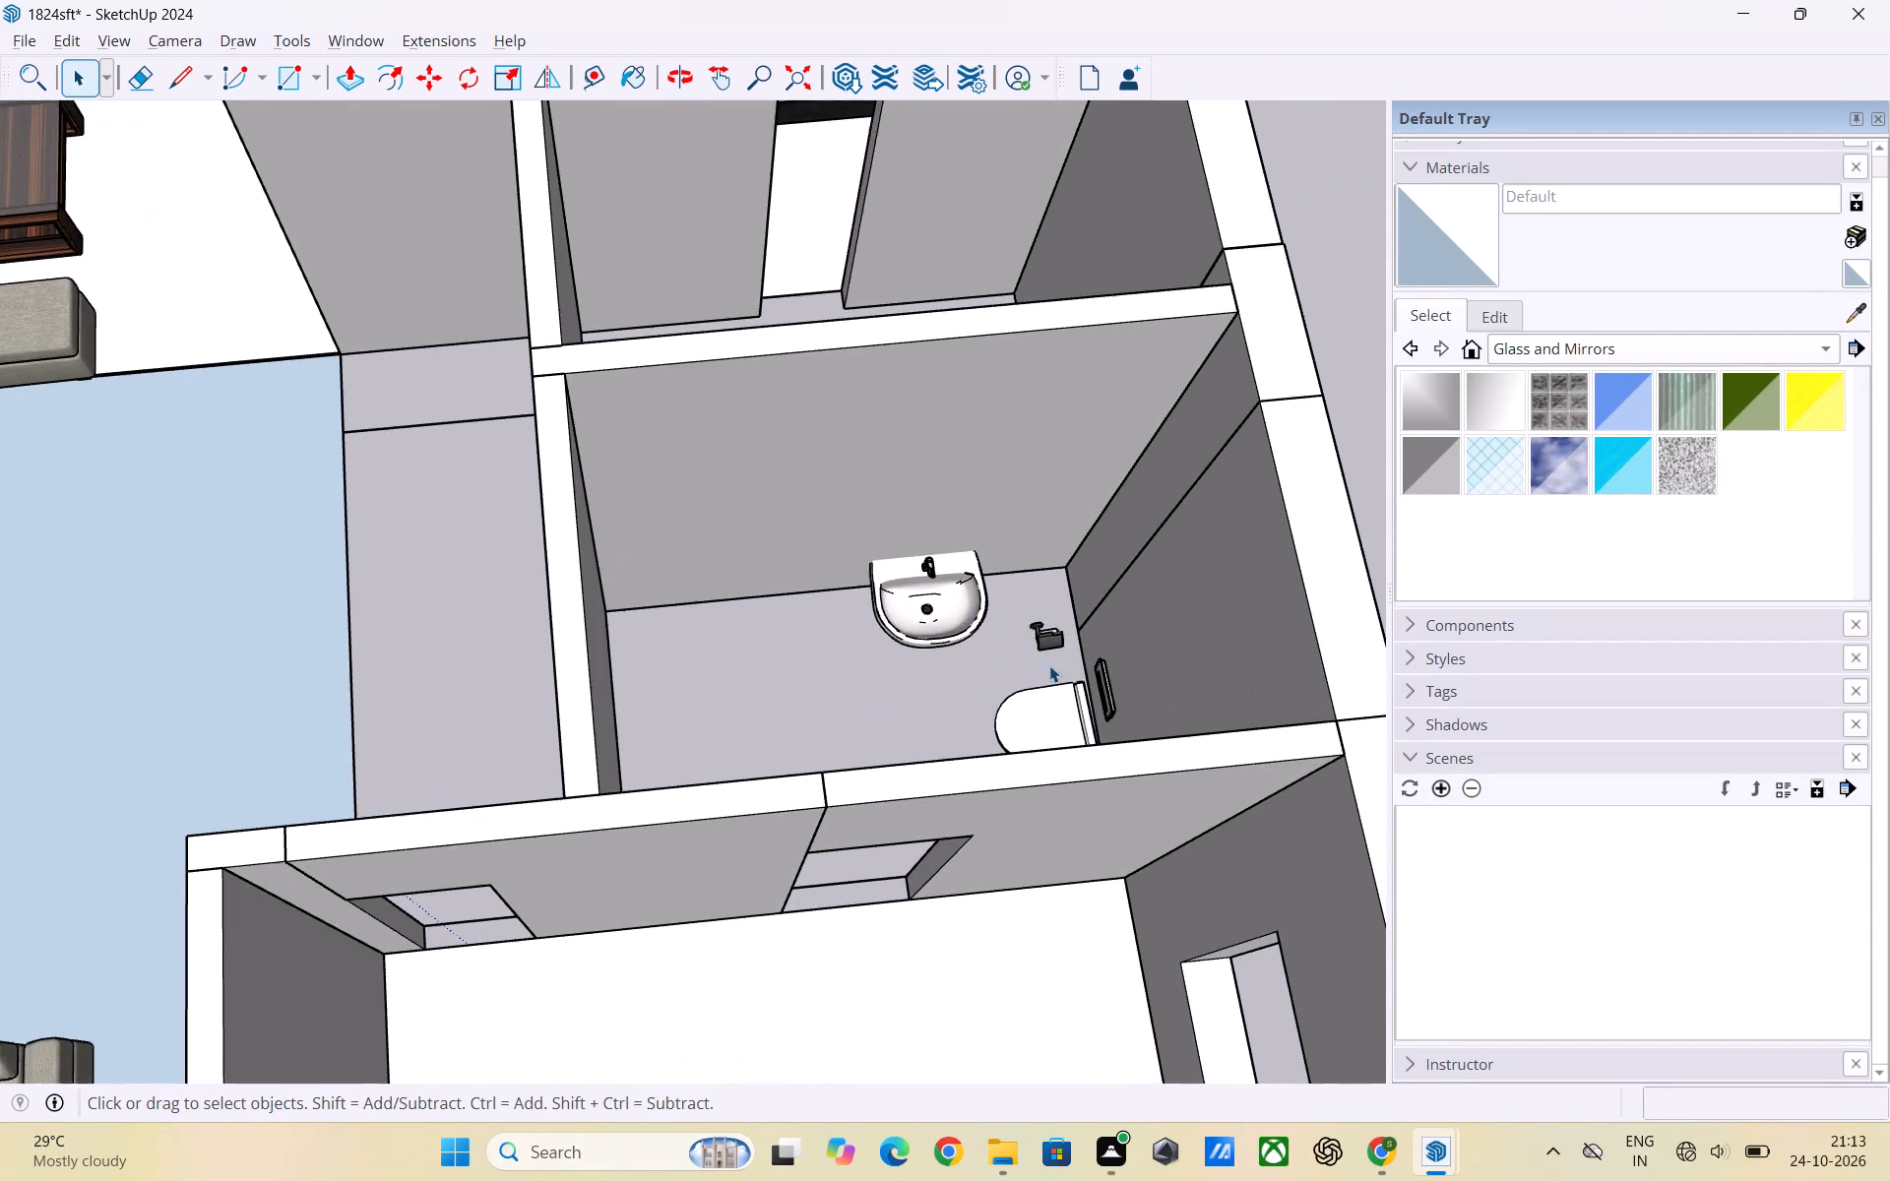
pyautogui.scroll(-4, 1049, 665)
pyautogui.moveTo(1066, 651); pyautogui.dragTo(1074, 751, button='middle')
pyautogui.scroll(-1, 1084, 648)
pyautogui.scroll(7, 1094, 631)
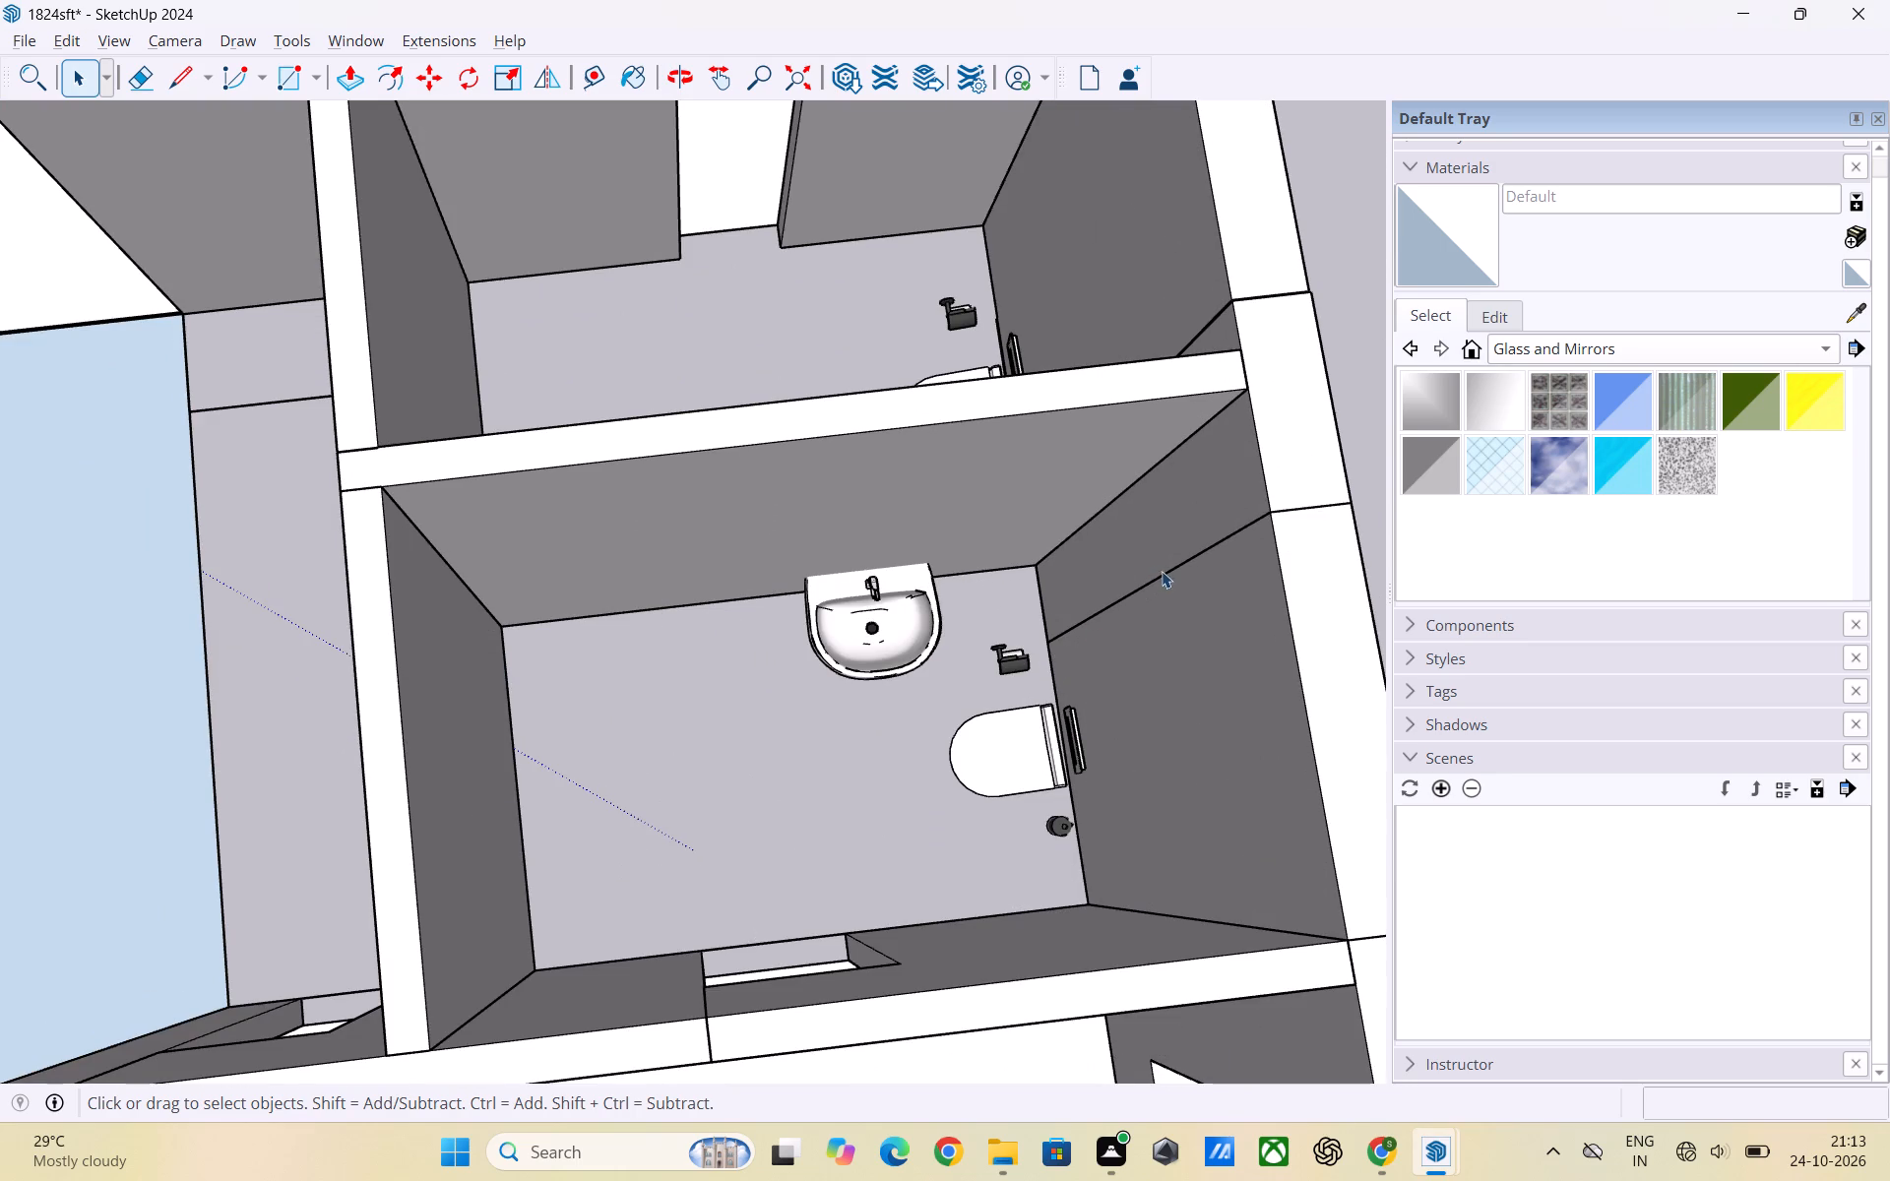
pyautogui.click(1165, 571)
pyautogui.press('Delete')
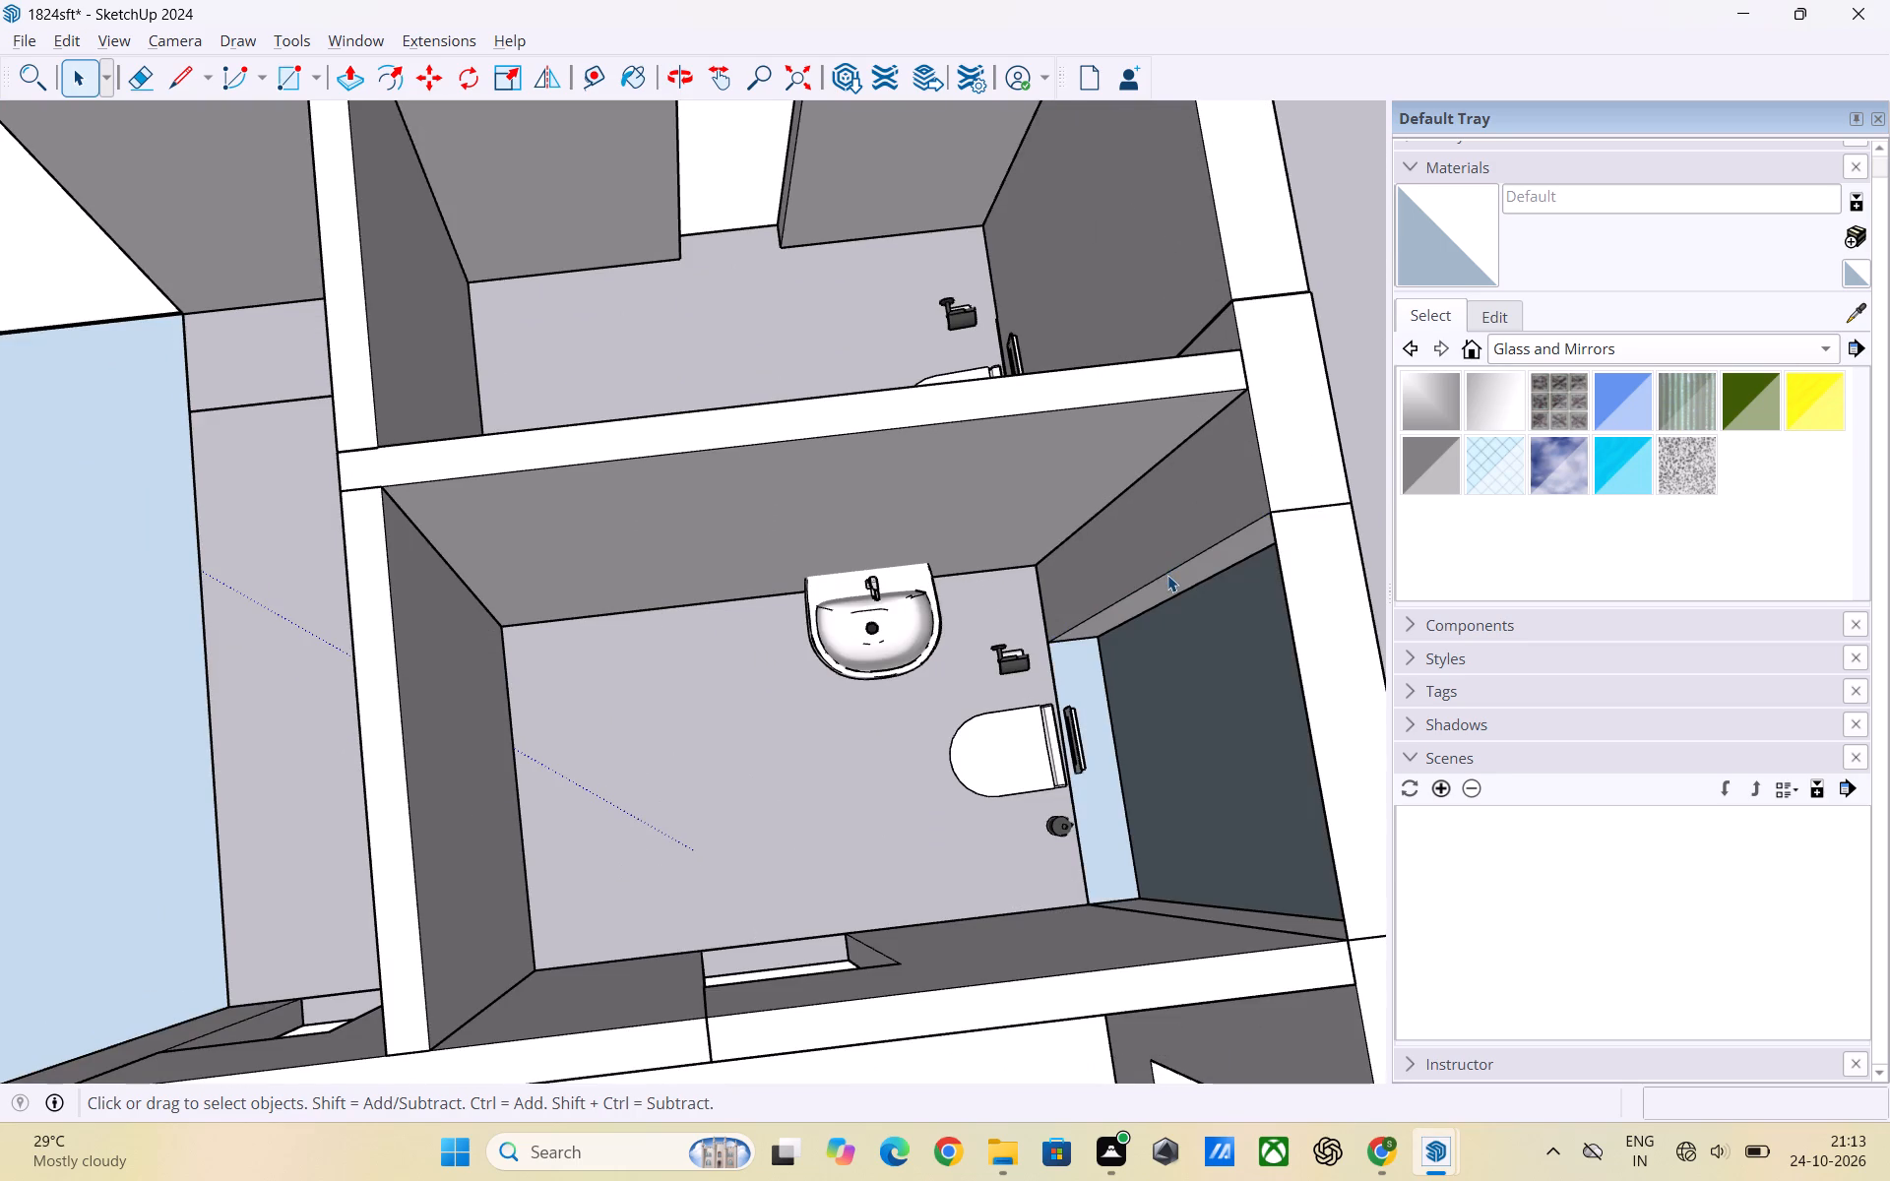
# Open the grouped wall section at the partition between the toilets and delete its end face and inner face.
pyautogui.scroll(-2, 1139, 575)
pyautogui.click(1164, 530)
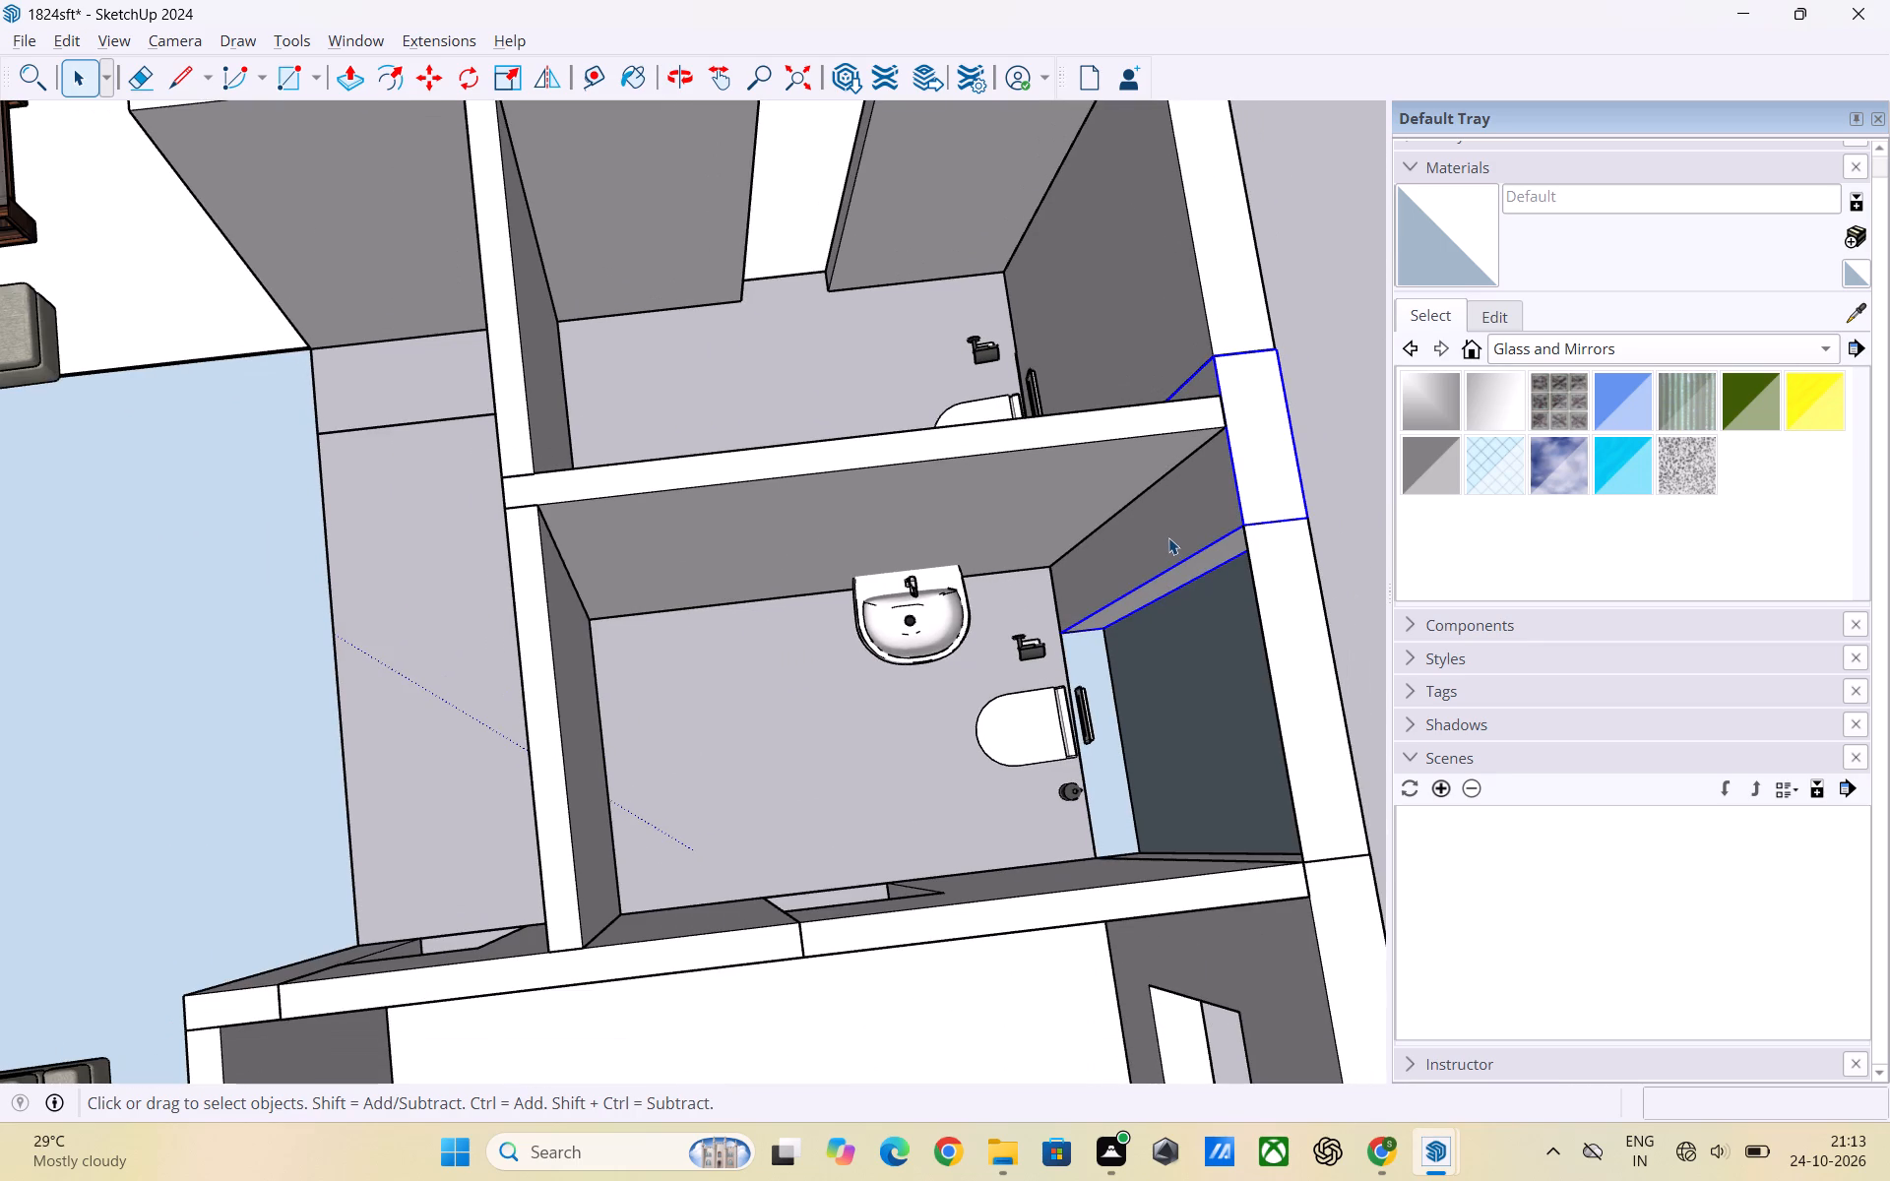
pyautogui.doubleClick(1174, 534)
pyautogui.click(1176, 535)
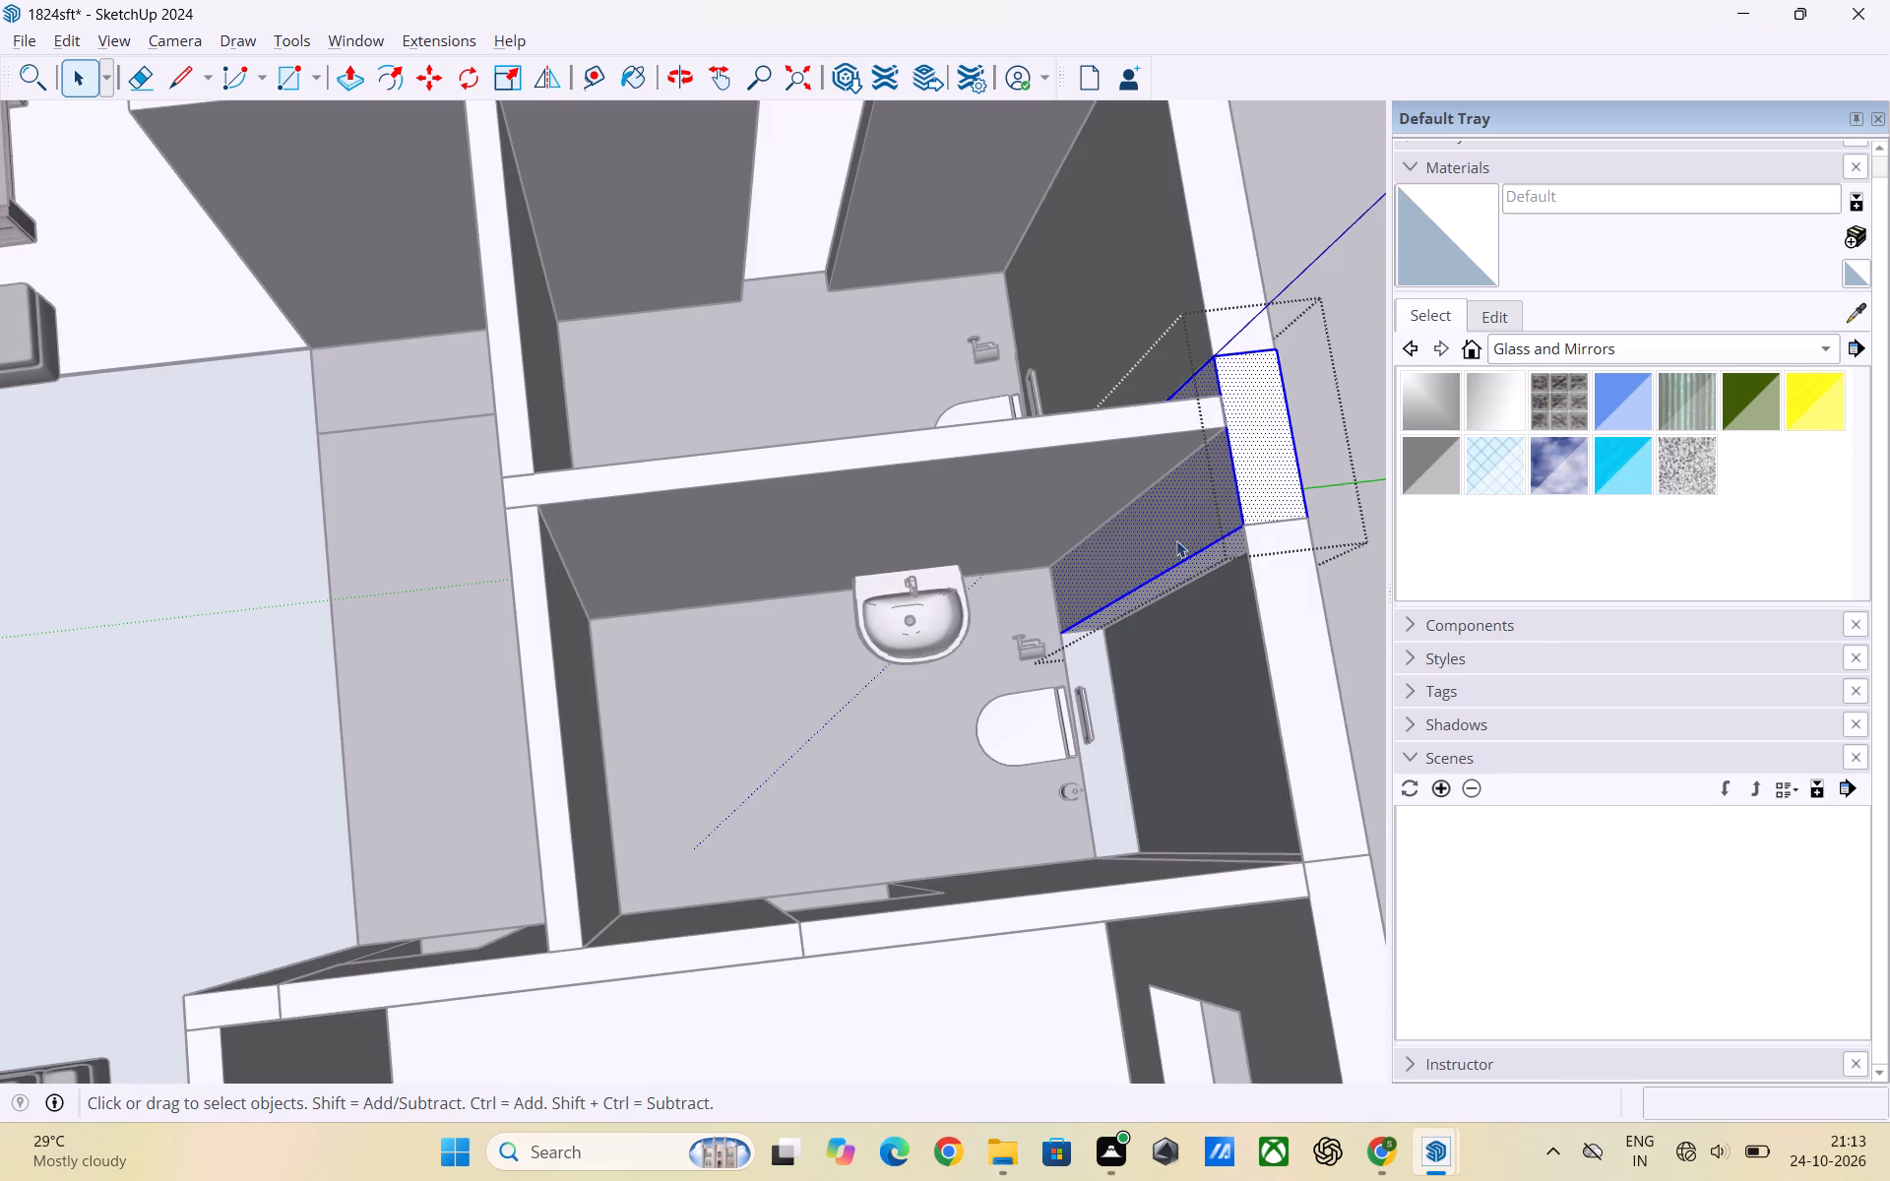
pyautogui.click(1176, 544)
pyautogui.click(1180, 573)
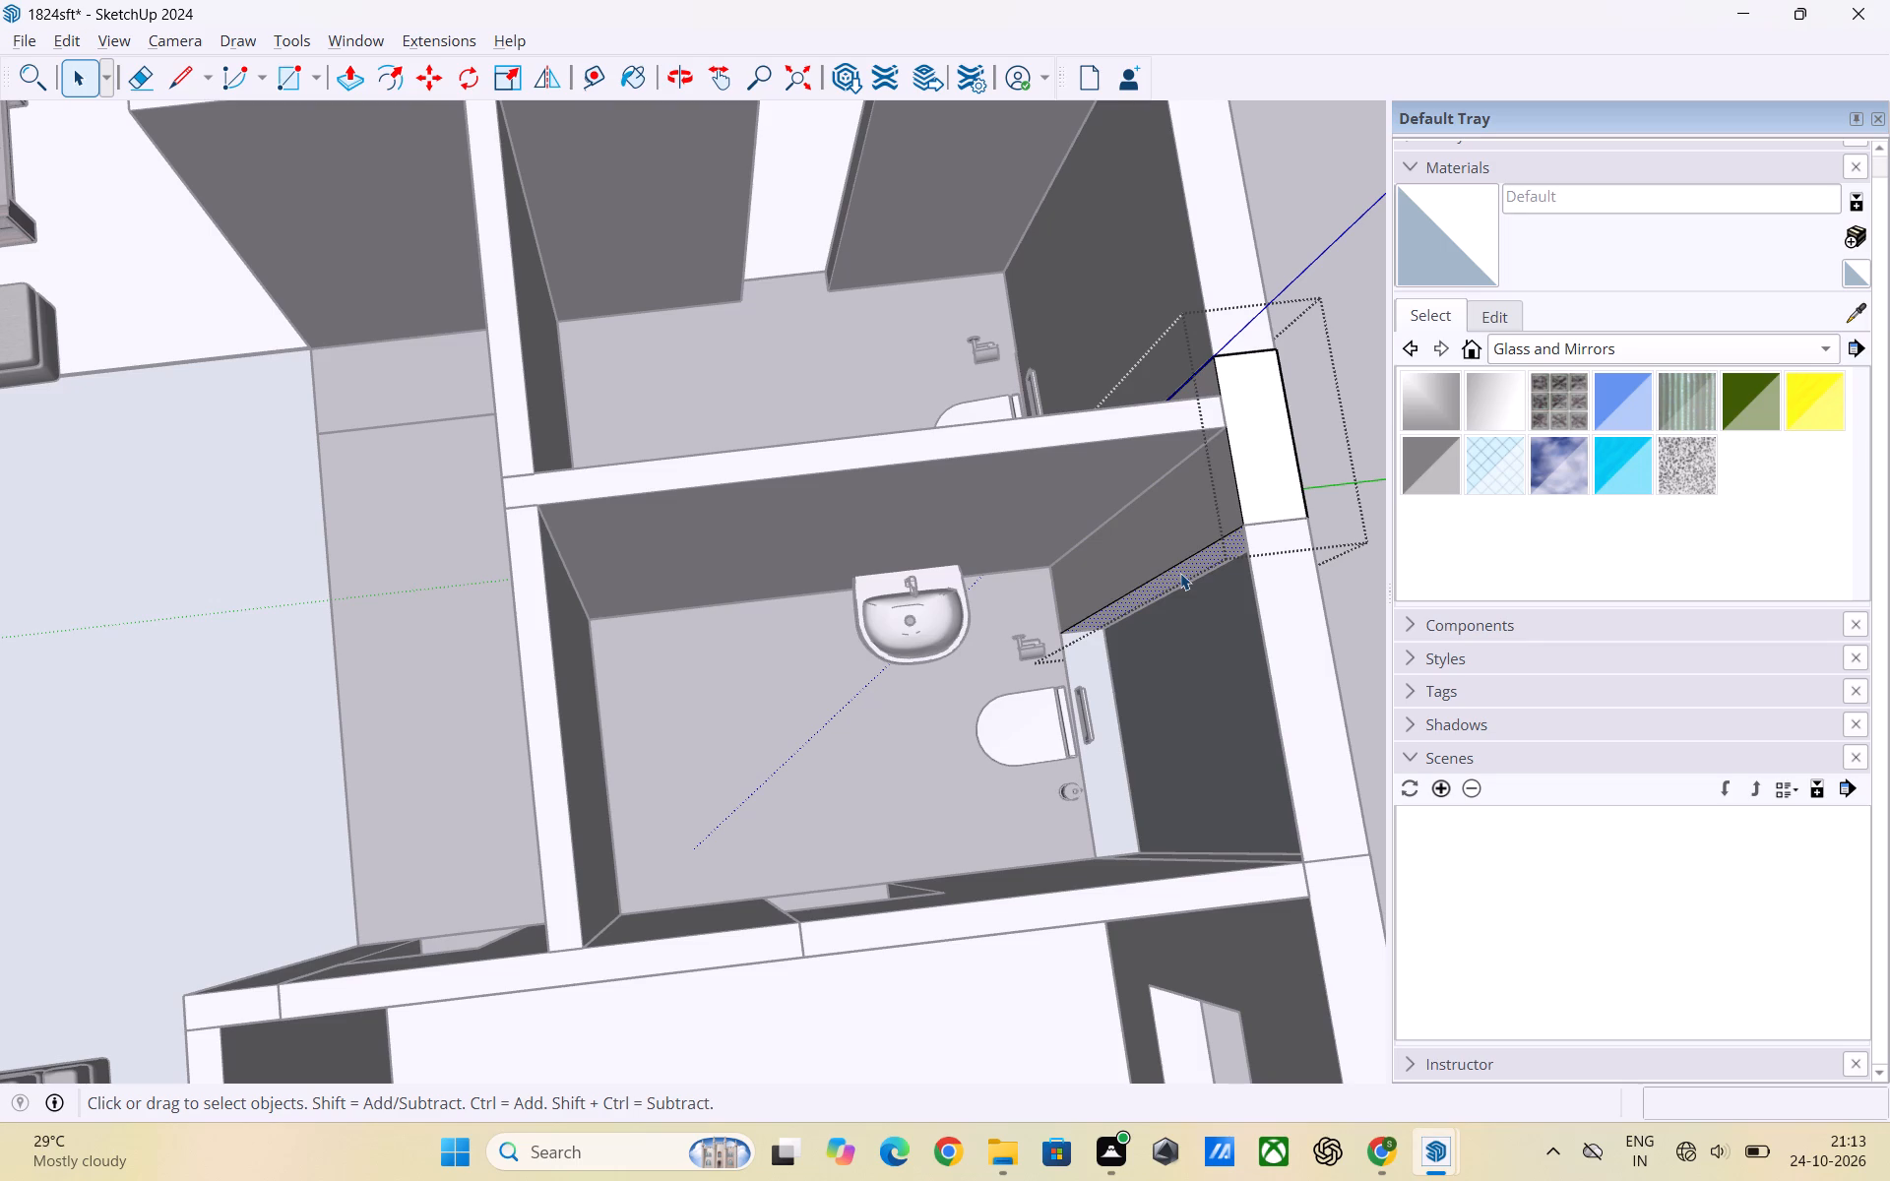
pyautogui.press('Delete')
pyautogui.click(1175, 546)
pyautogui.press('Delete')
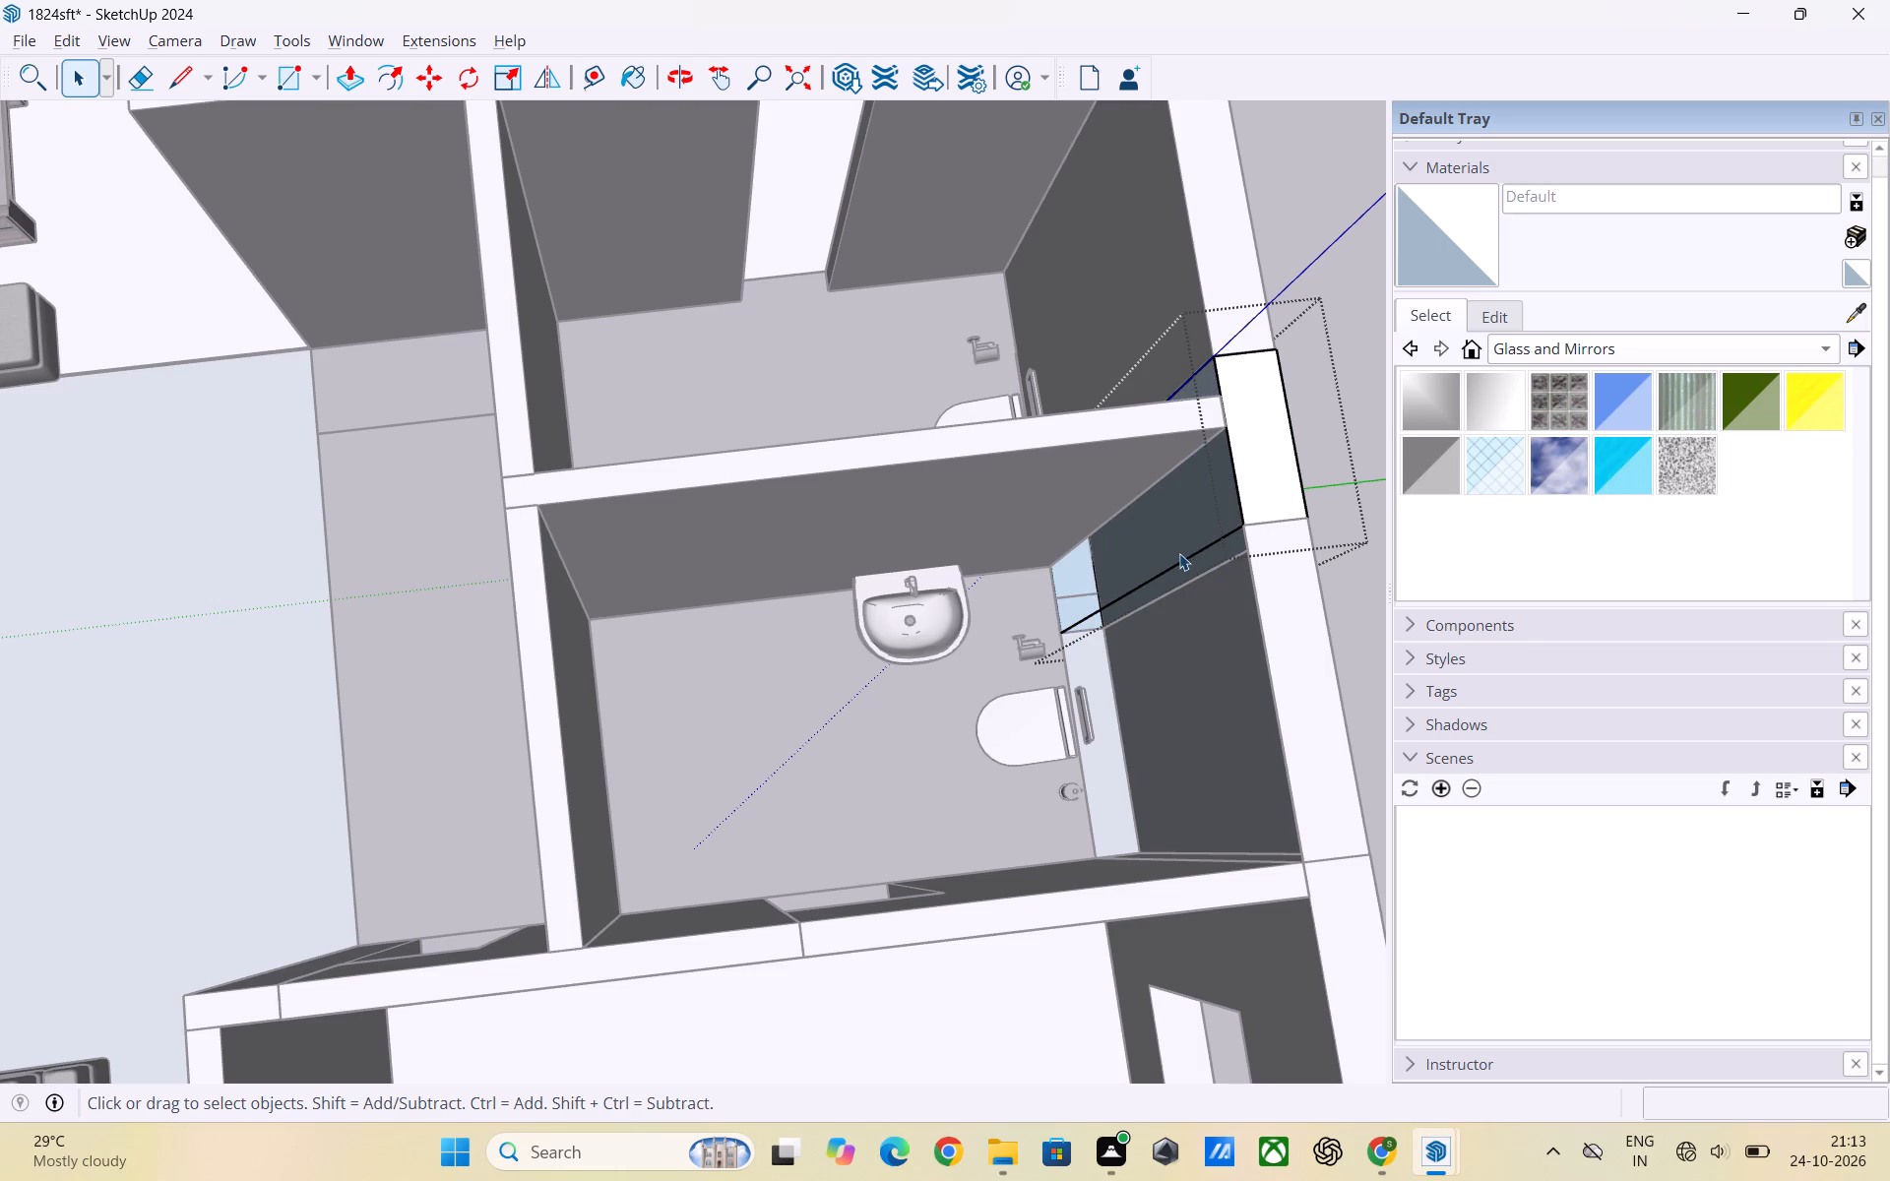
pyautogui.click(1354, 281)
# Delete the whole grouped outer wall section at the partition between the two toilets.
pyautogui.scroll(3, 1202, 538)
pyautogui.moveTo(1194, 563); pyautogui.dragTo(1256, 407, button='middle')
pyautogui.scroll(2, 1169, 412)
pyautogui.click(1167, 382)
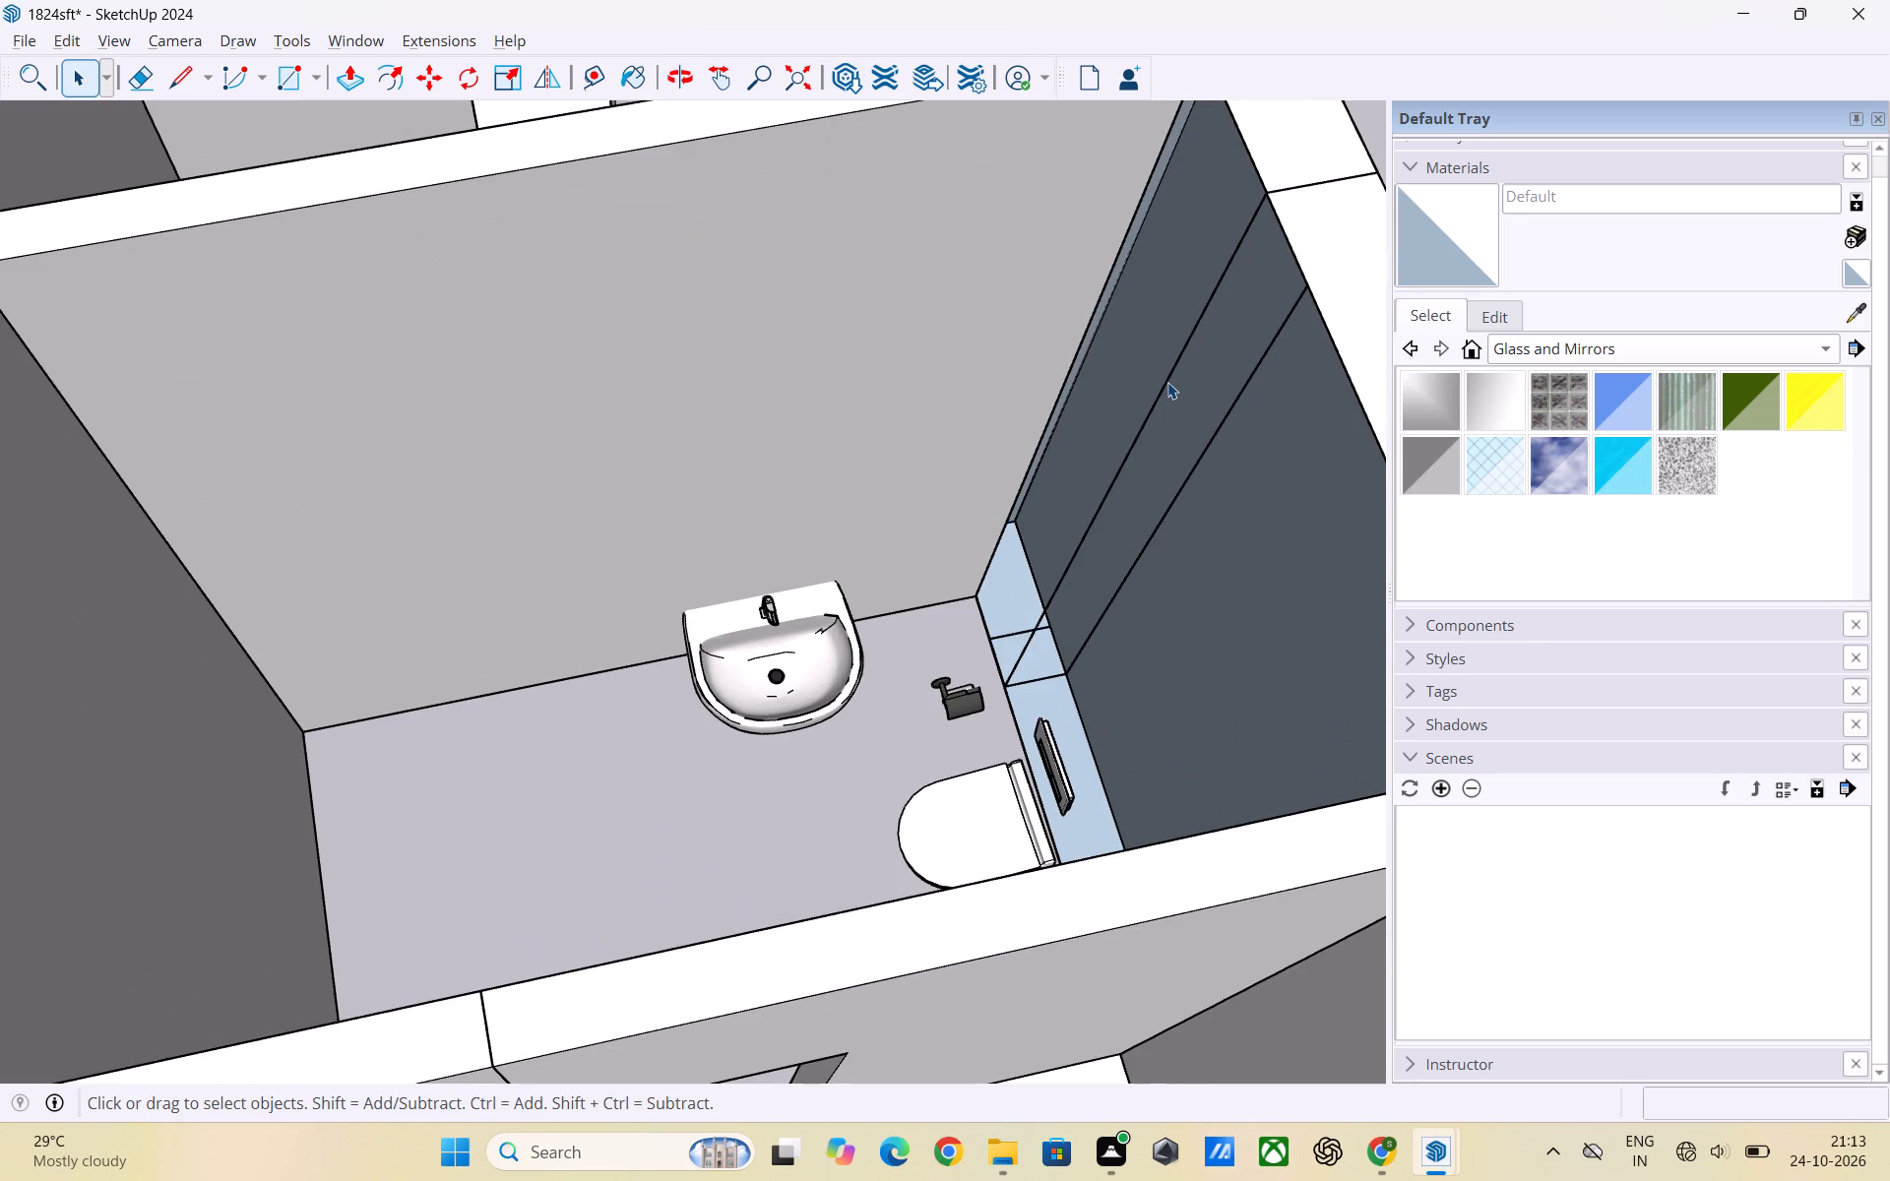
pyautogui.press('Delete')
# Delete the line dividing the exposed end face of the adjoining toilet's rebuilt outer wall.
pyautogui.scroll(-3, 1174, 492)
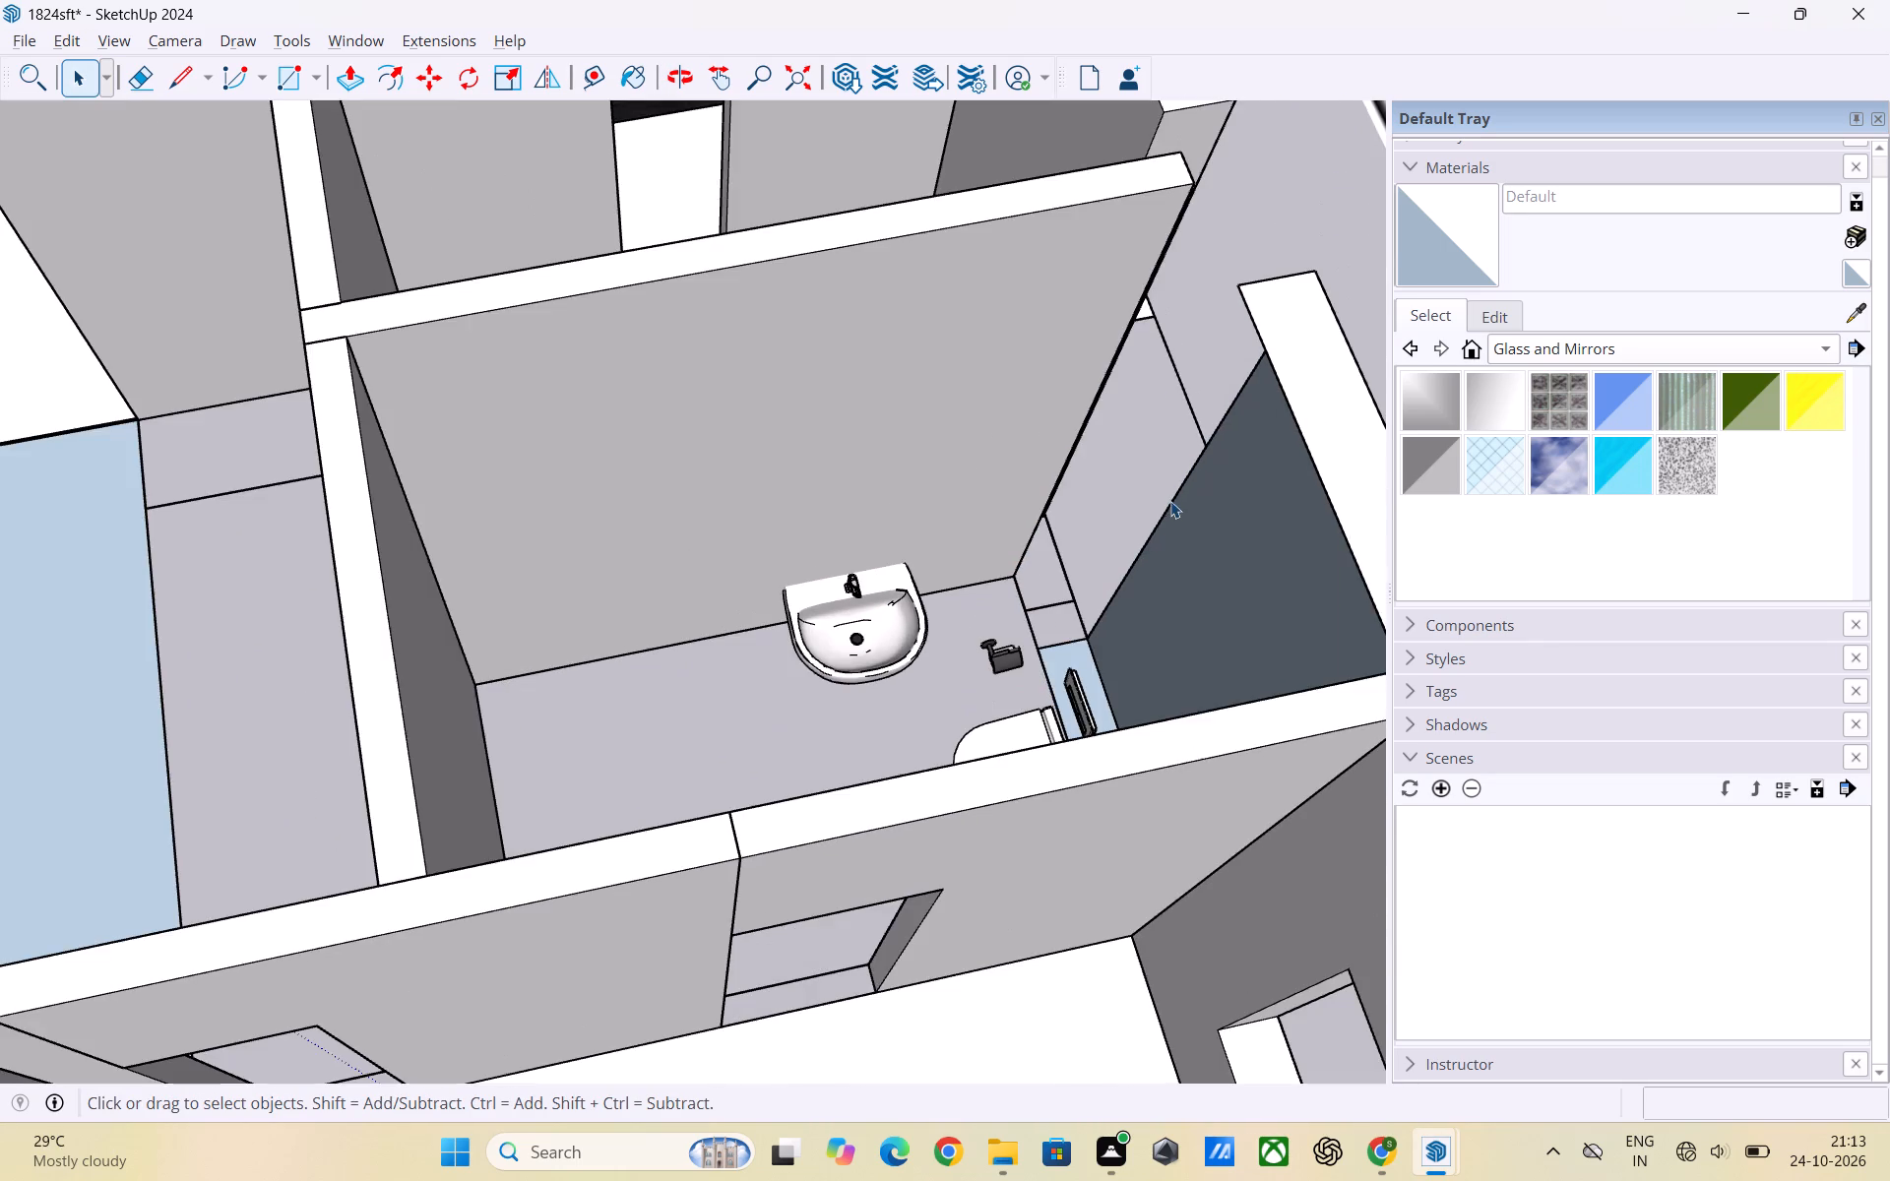
pyautogui.moveTo(1170, 504); pyautogui.dragTo(475, 523, button='middle')
pyautogui.scroll(2, 1058, 603)
pyautogui.moveTo(1080, 692); pyautogui.dragTo(908, 630, button='middle')
pyautogui.scroll(3, 886, 687)
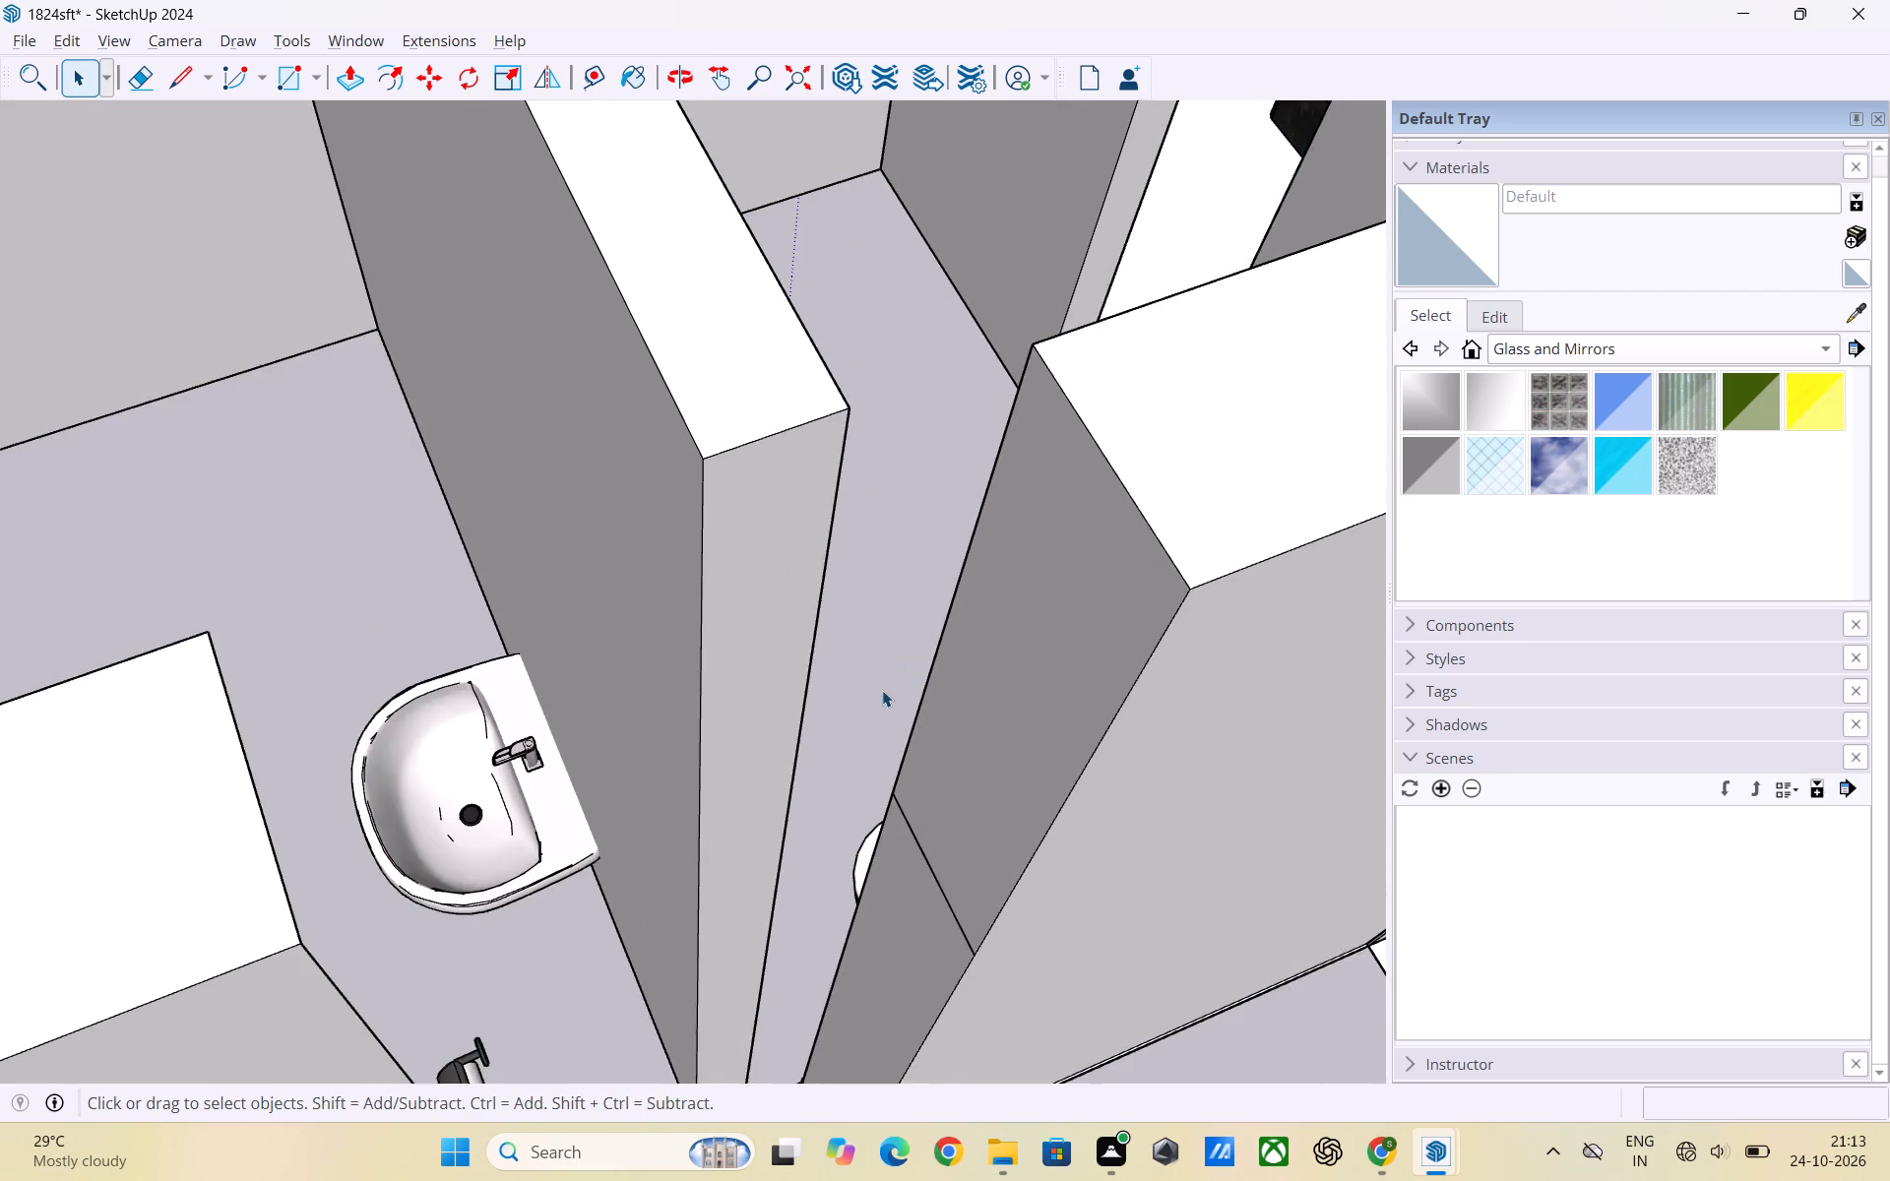
pyautogui.scroll(-5, 852, 673)
pyautogui.scroll(2, 880, 740)
pyautogui.moveTo(879, 741); pyautogui.dragTo(923, 731, button='middle')
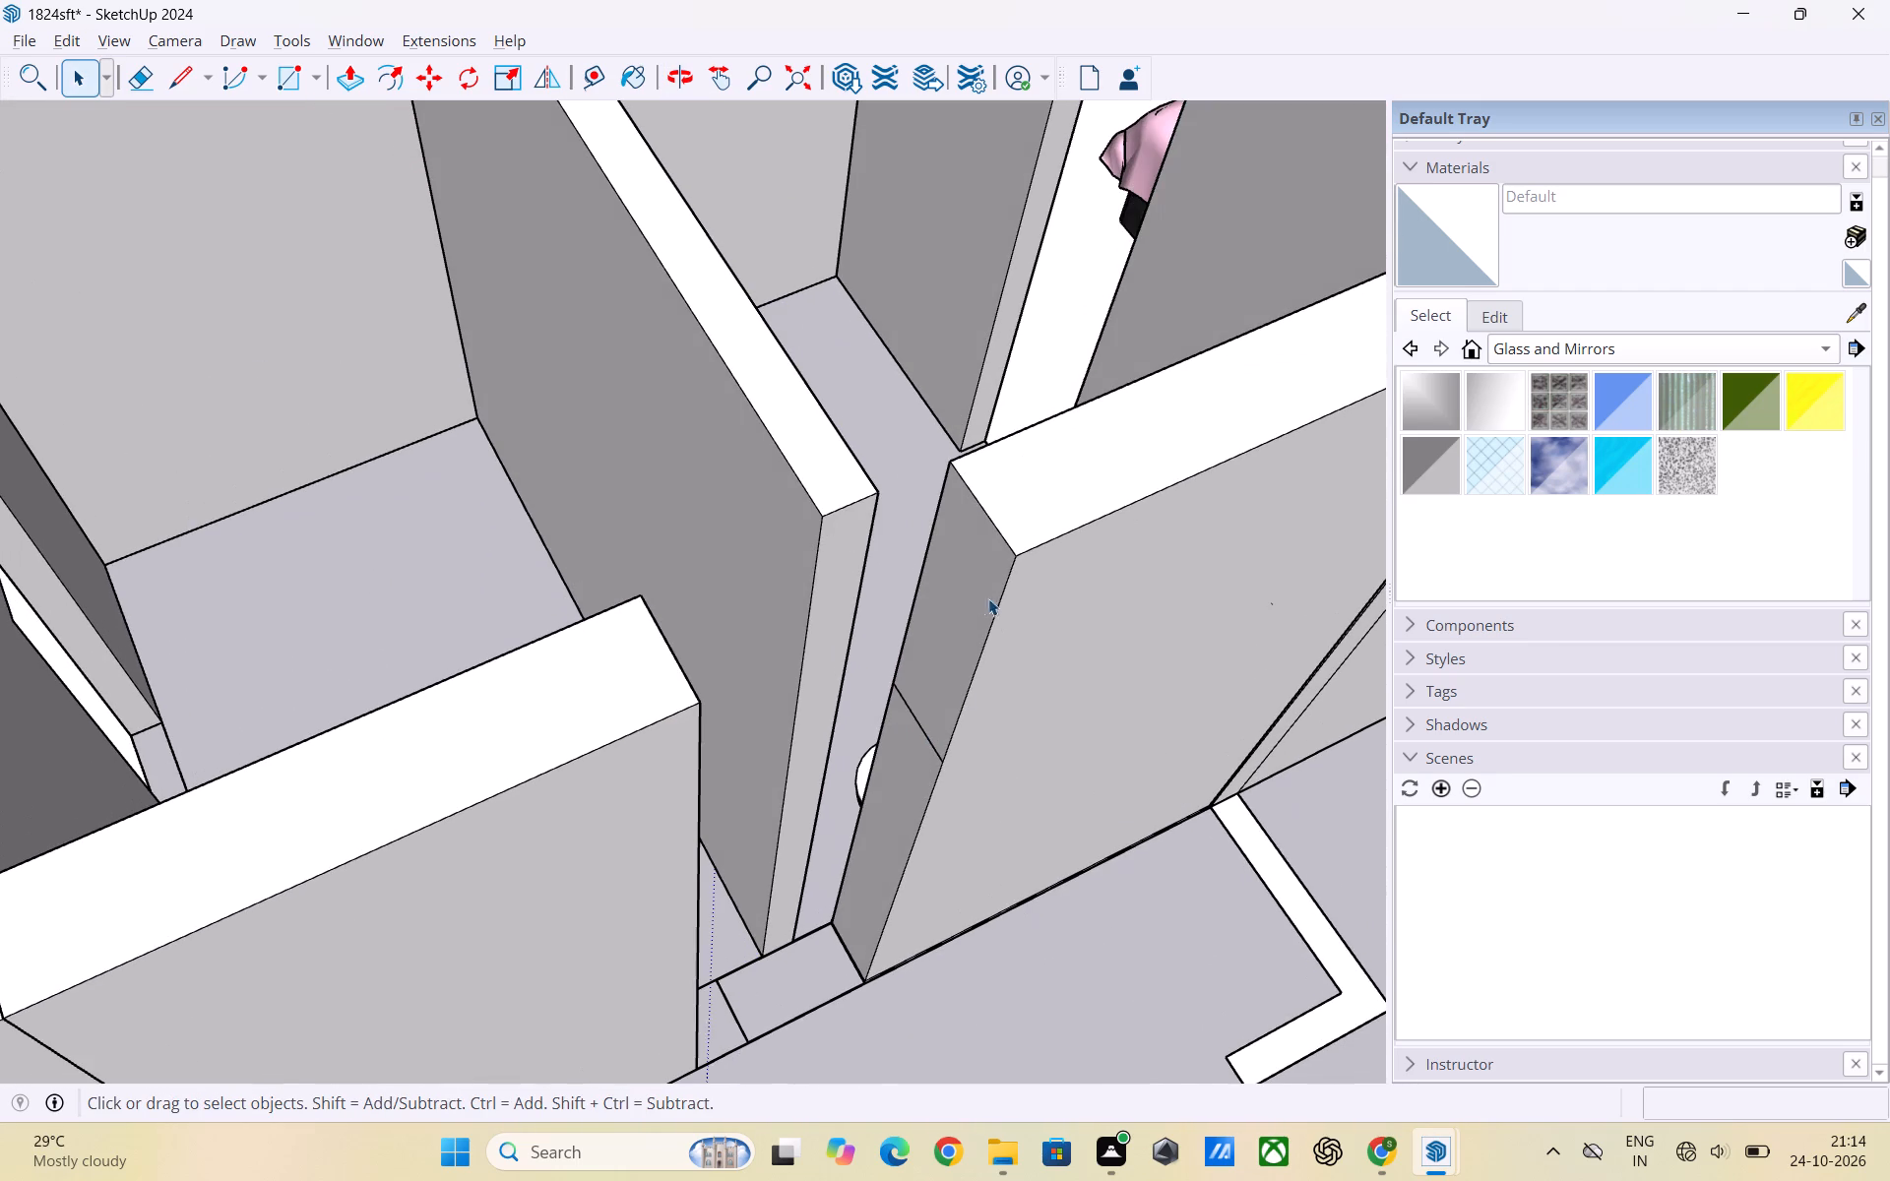
pyautogui.click(968, 595)
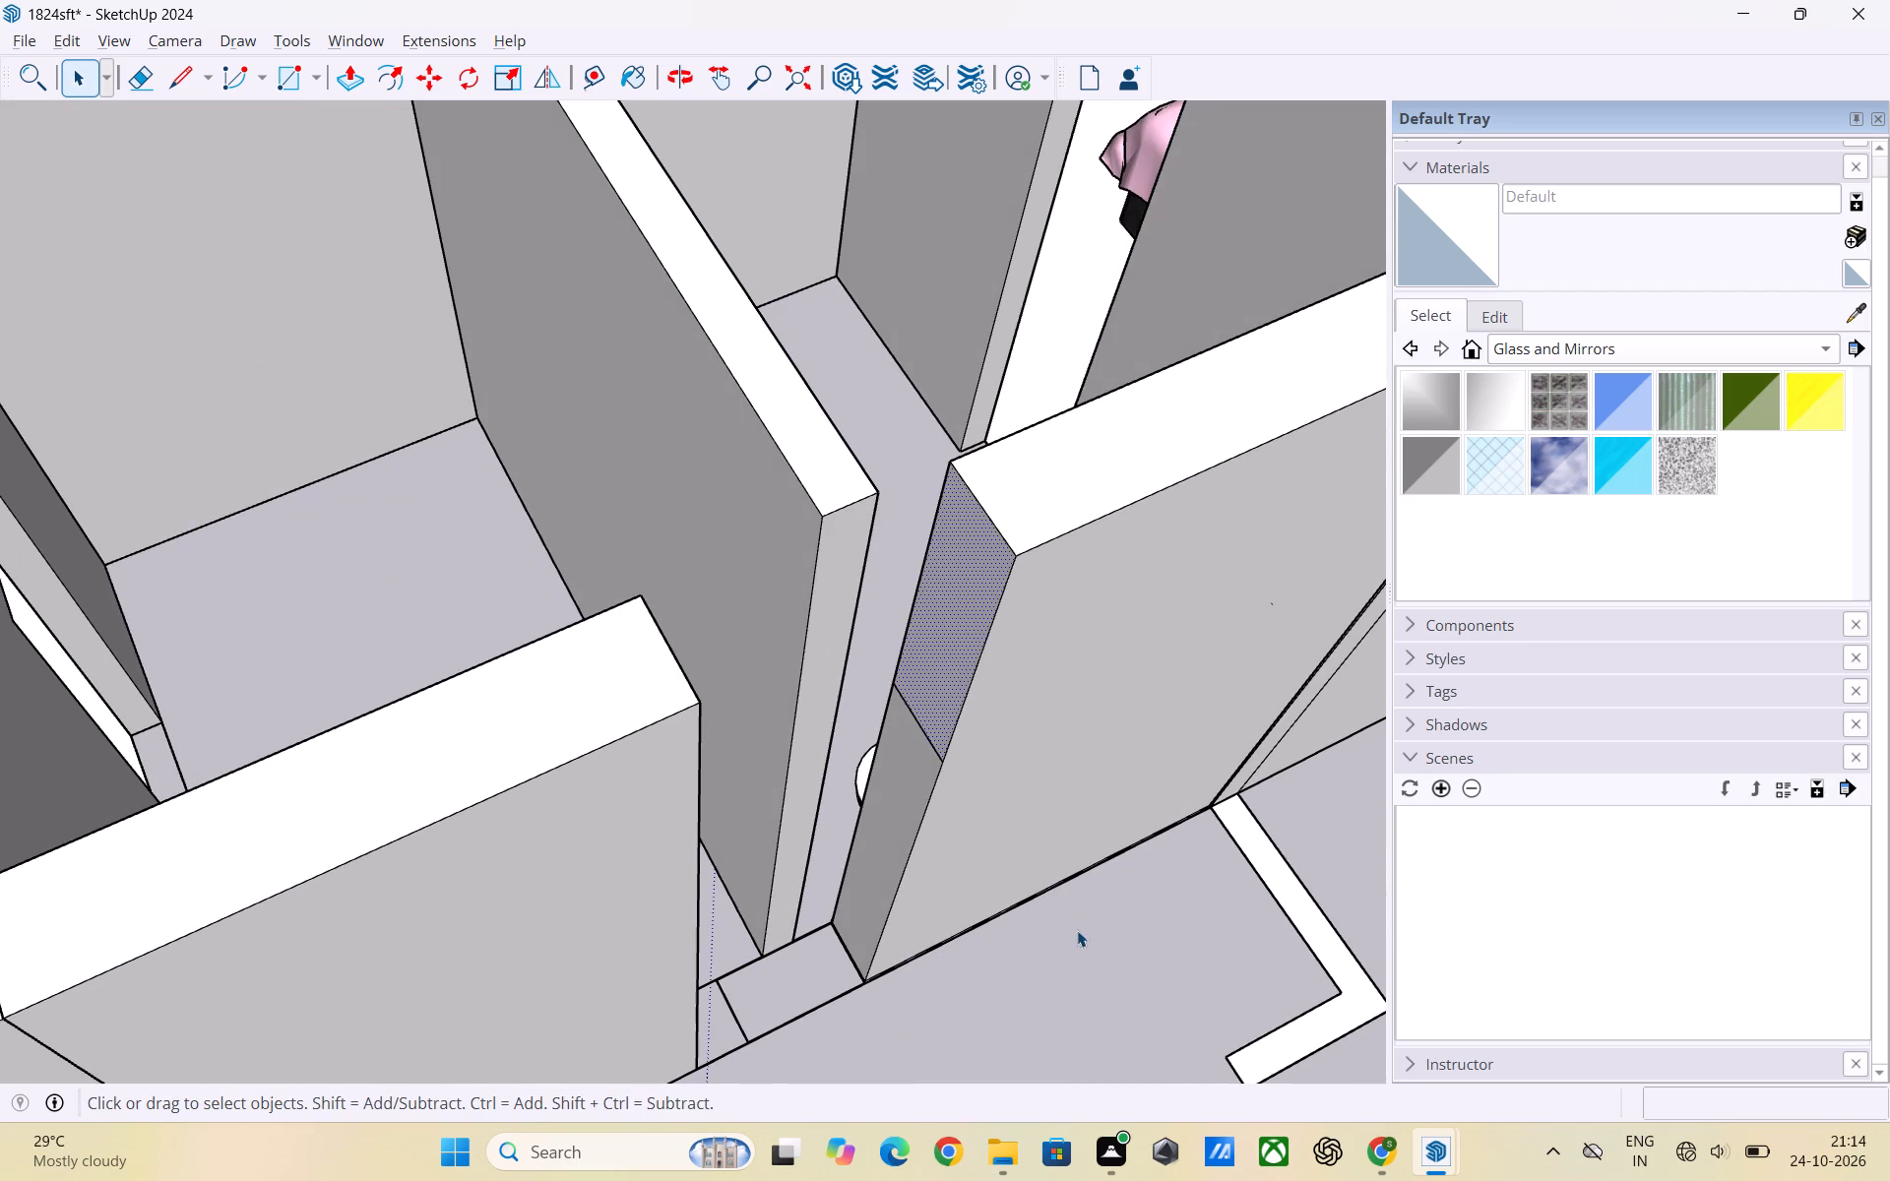
pyautogui.click(1079, 963)
pyautogui.click(926, 736)
pyautogui.press('Delete')
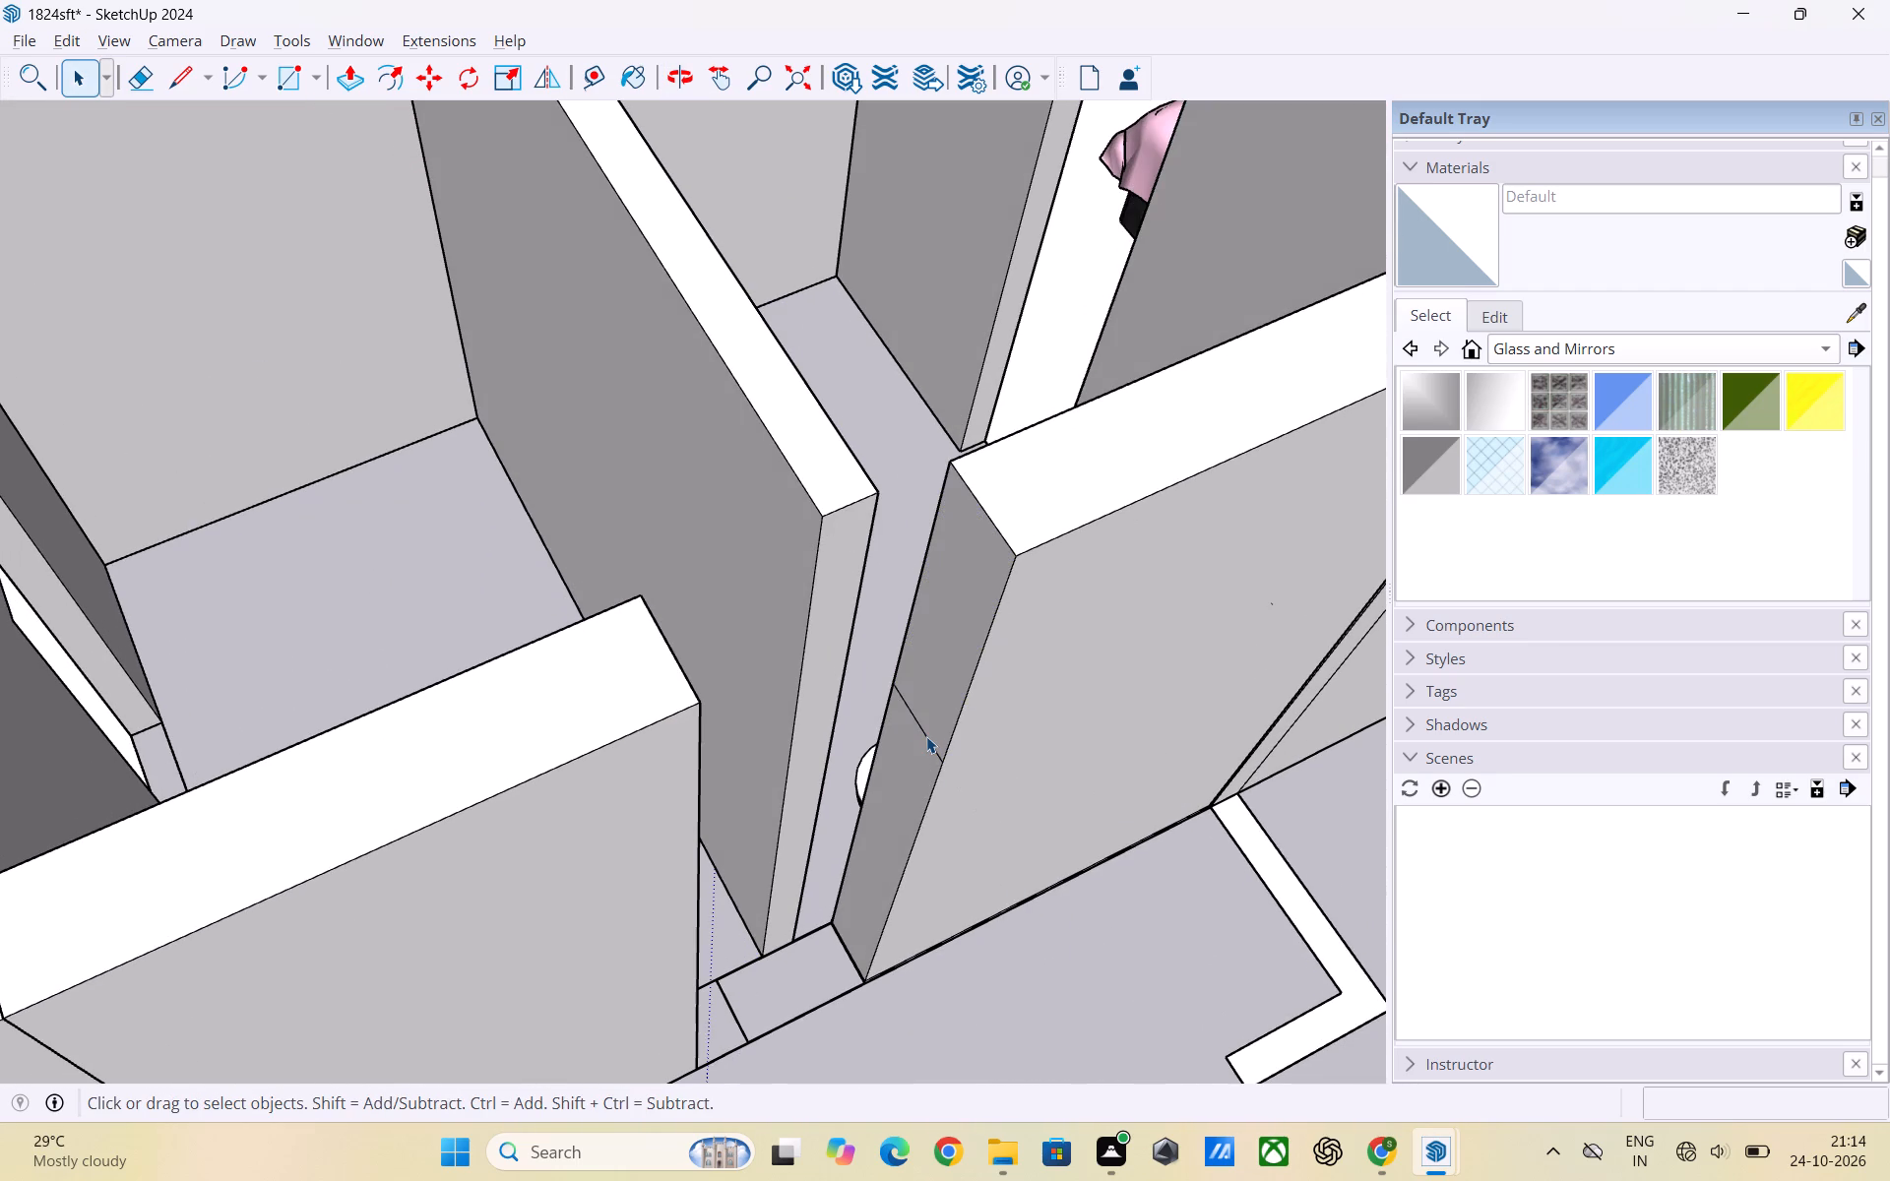
pyautogui.click(926, 736)
pyautogui.press('Delete')
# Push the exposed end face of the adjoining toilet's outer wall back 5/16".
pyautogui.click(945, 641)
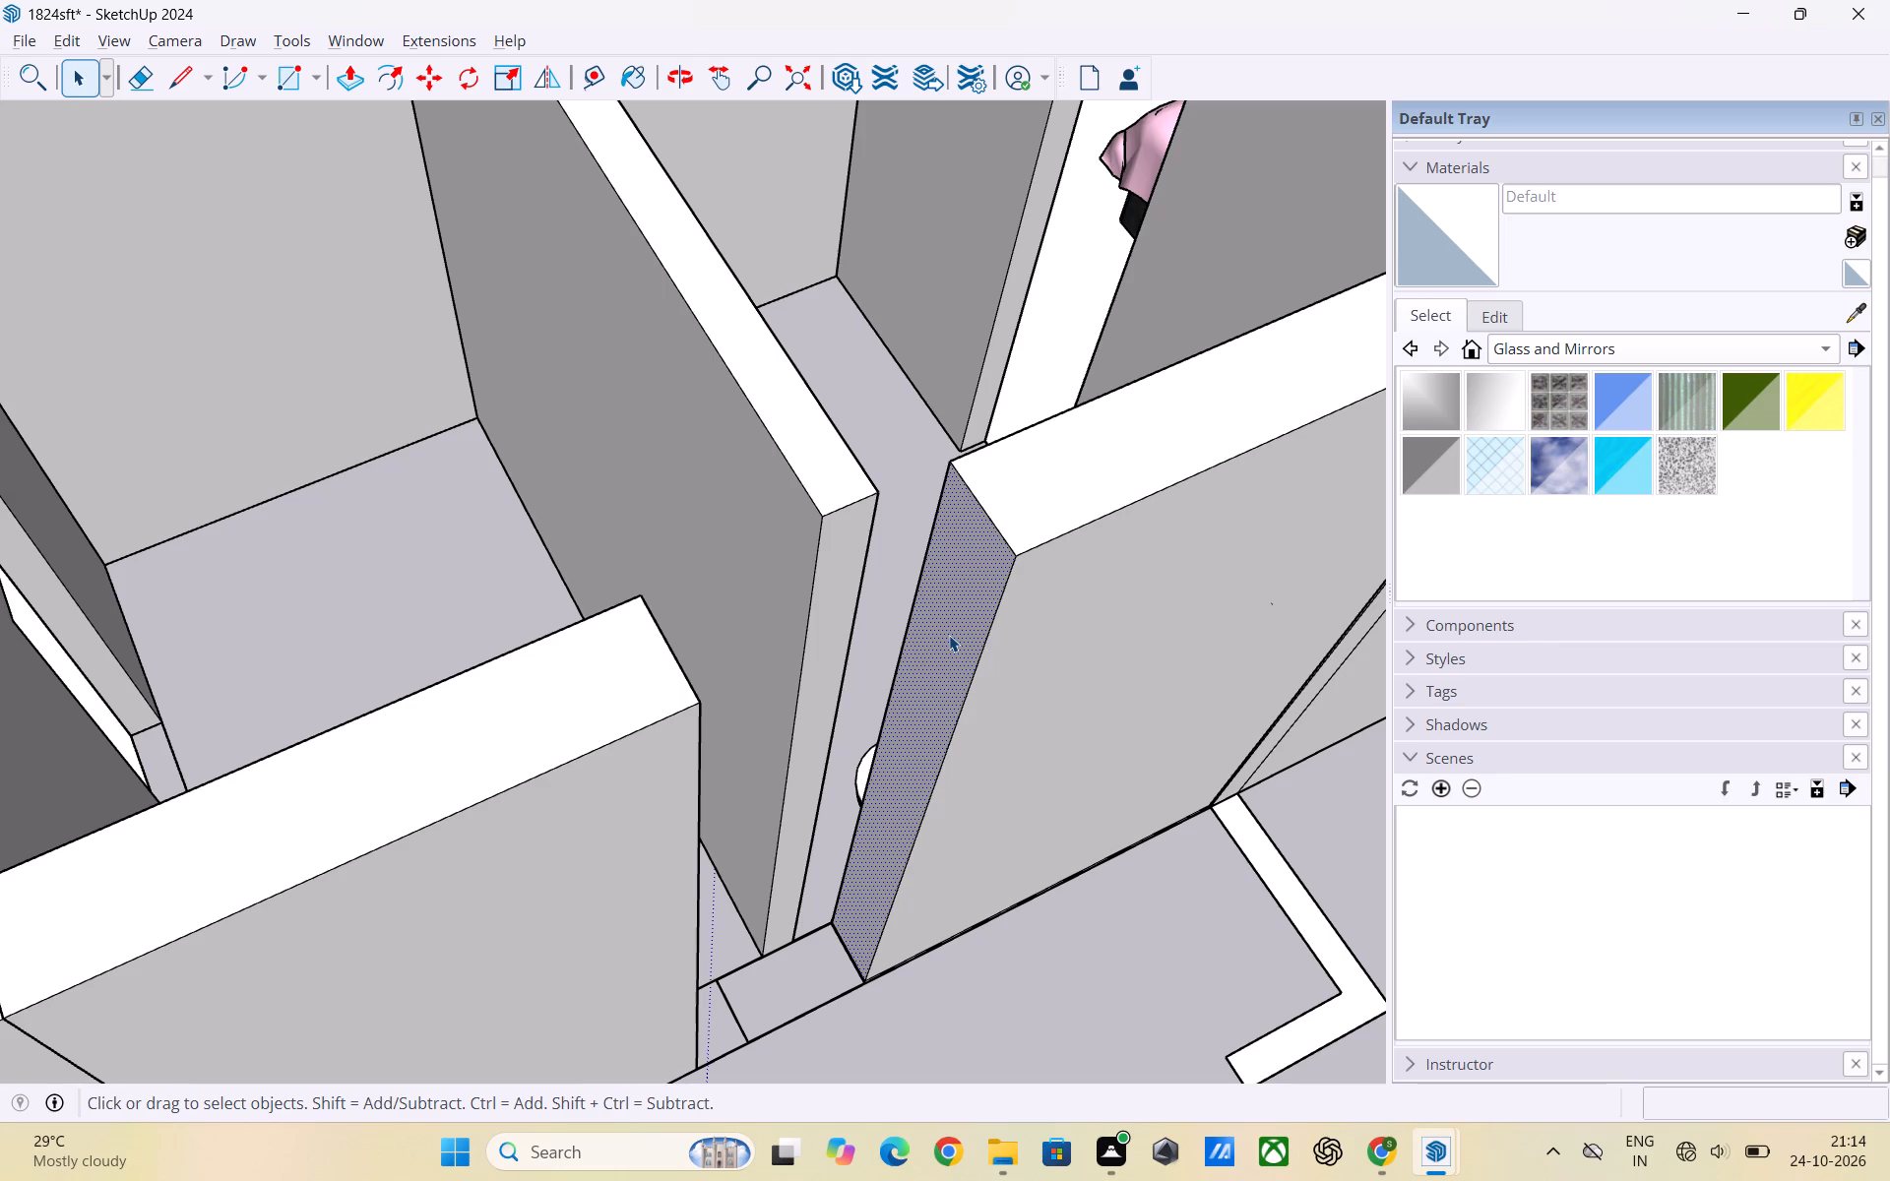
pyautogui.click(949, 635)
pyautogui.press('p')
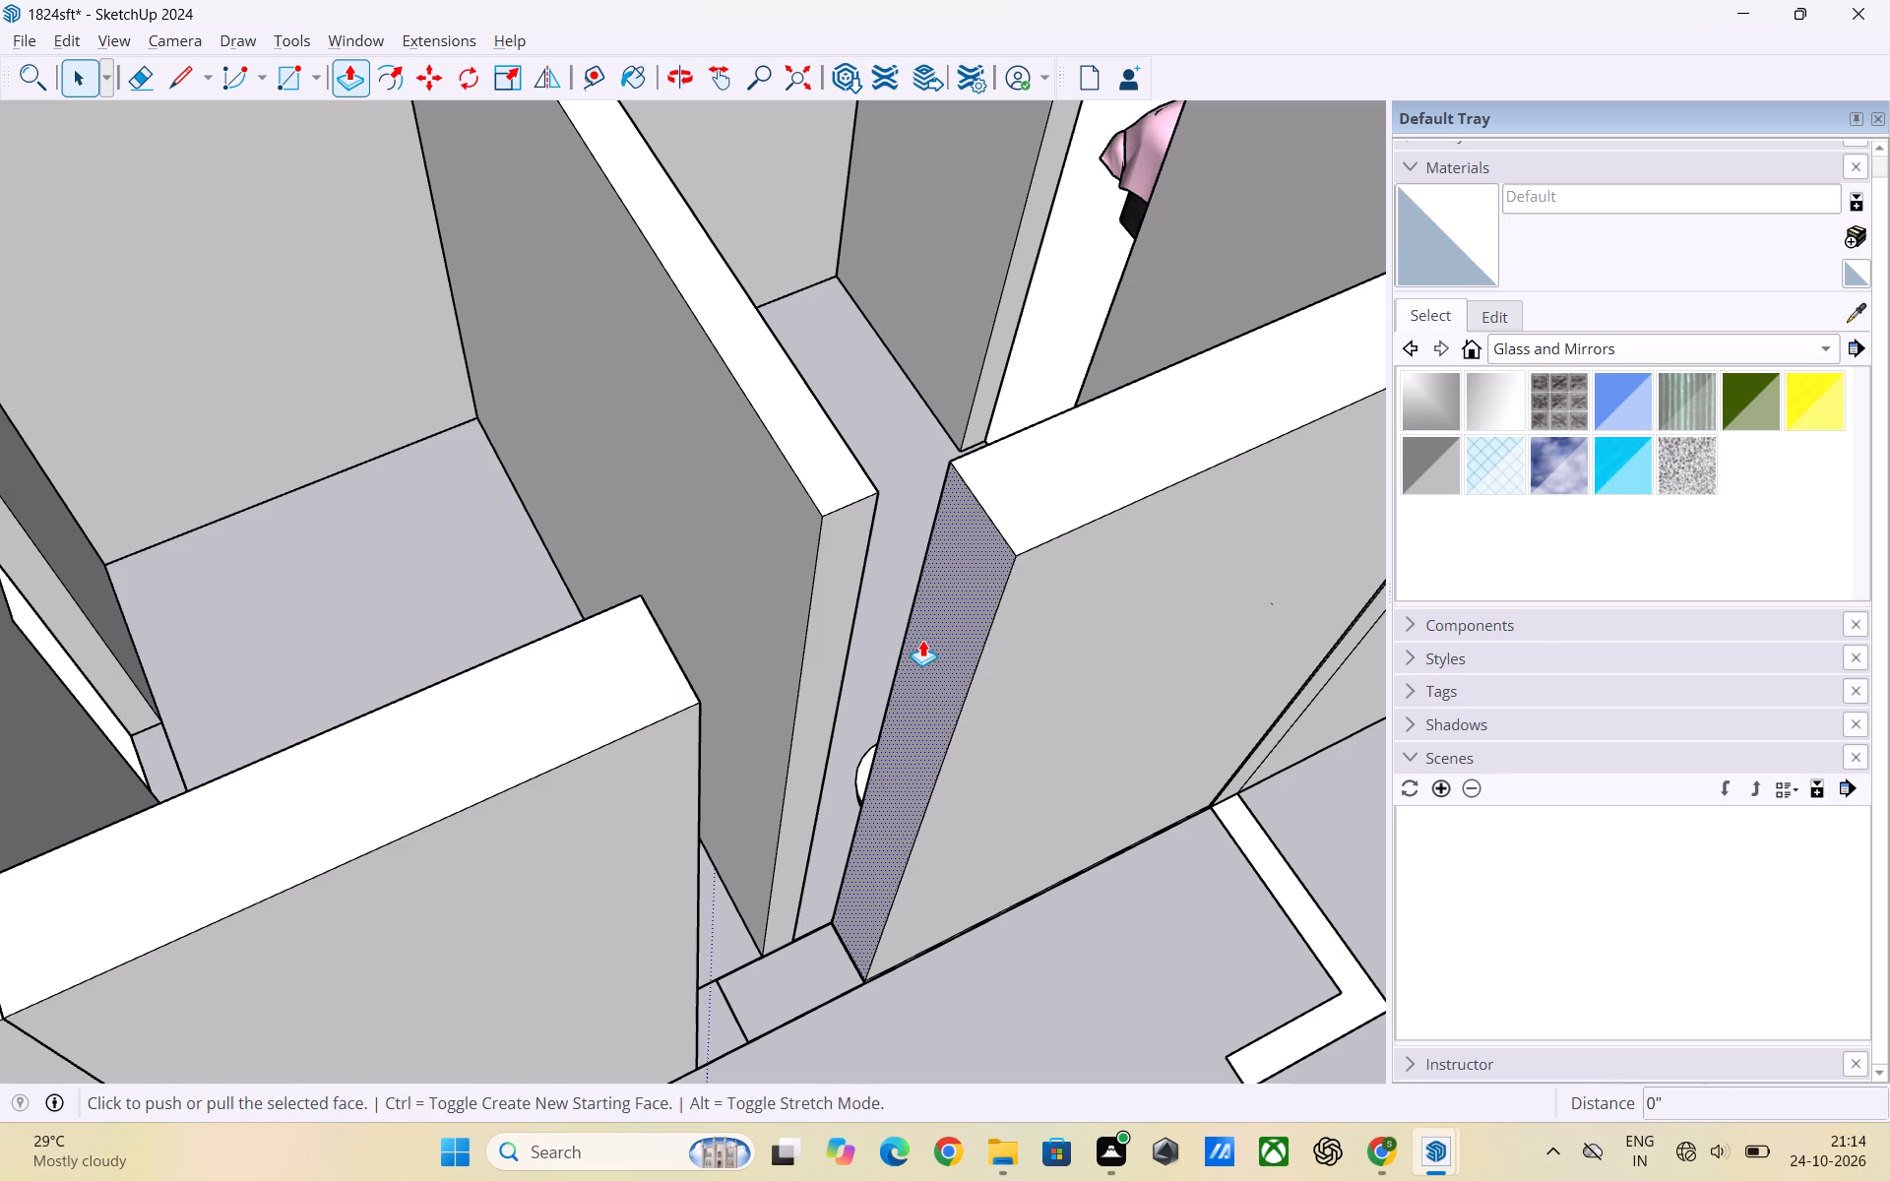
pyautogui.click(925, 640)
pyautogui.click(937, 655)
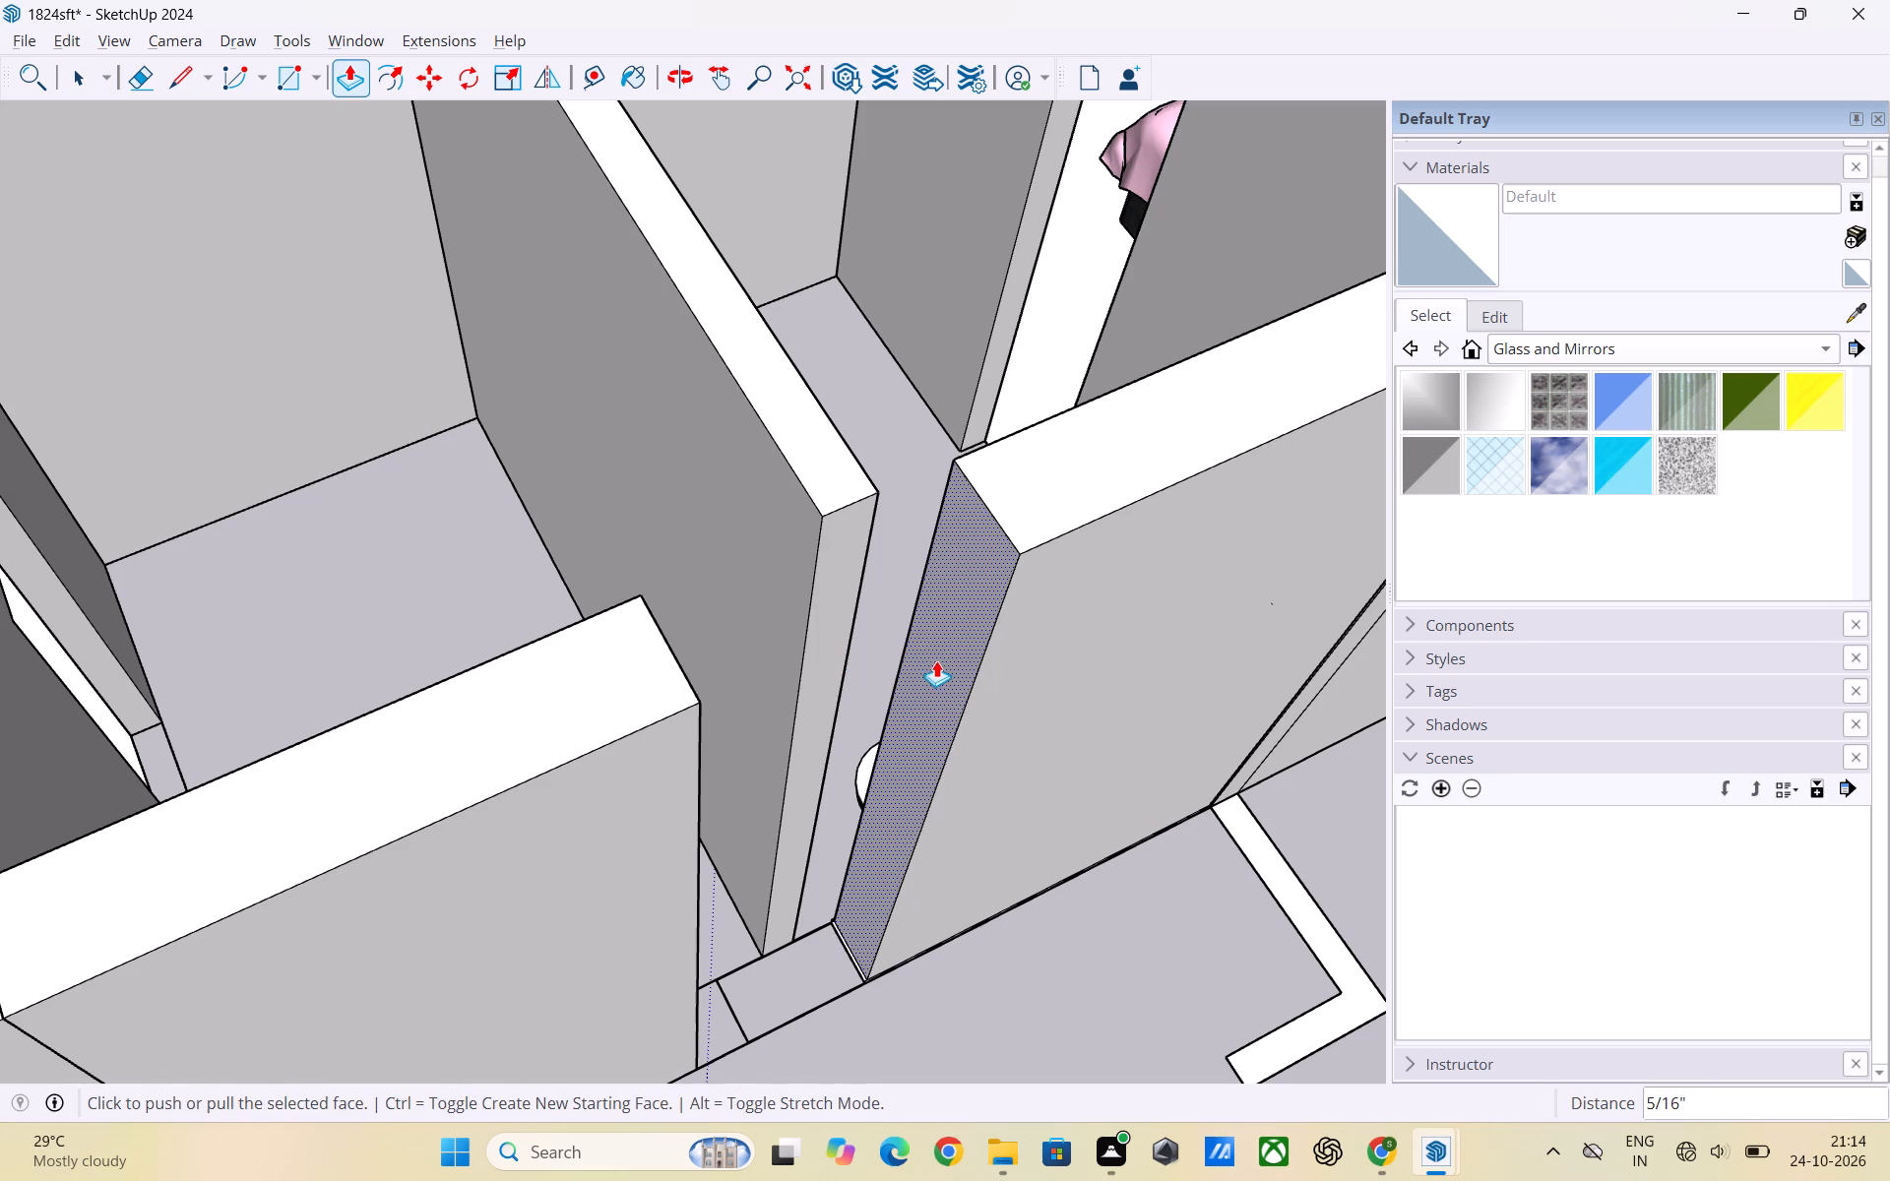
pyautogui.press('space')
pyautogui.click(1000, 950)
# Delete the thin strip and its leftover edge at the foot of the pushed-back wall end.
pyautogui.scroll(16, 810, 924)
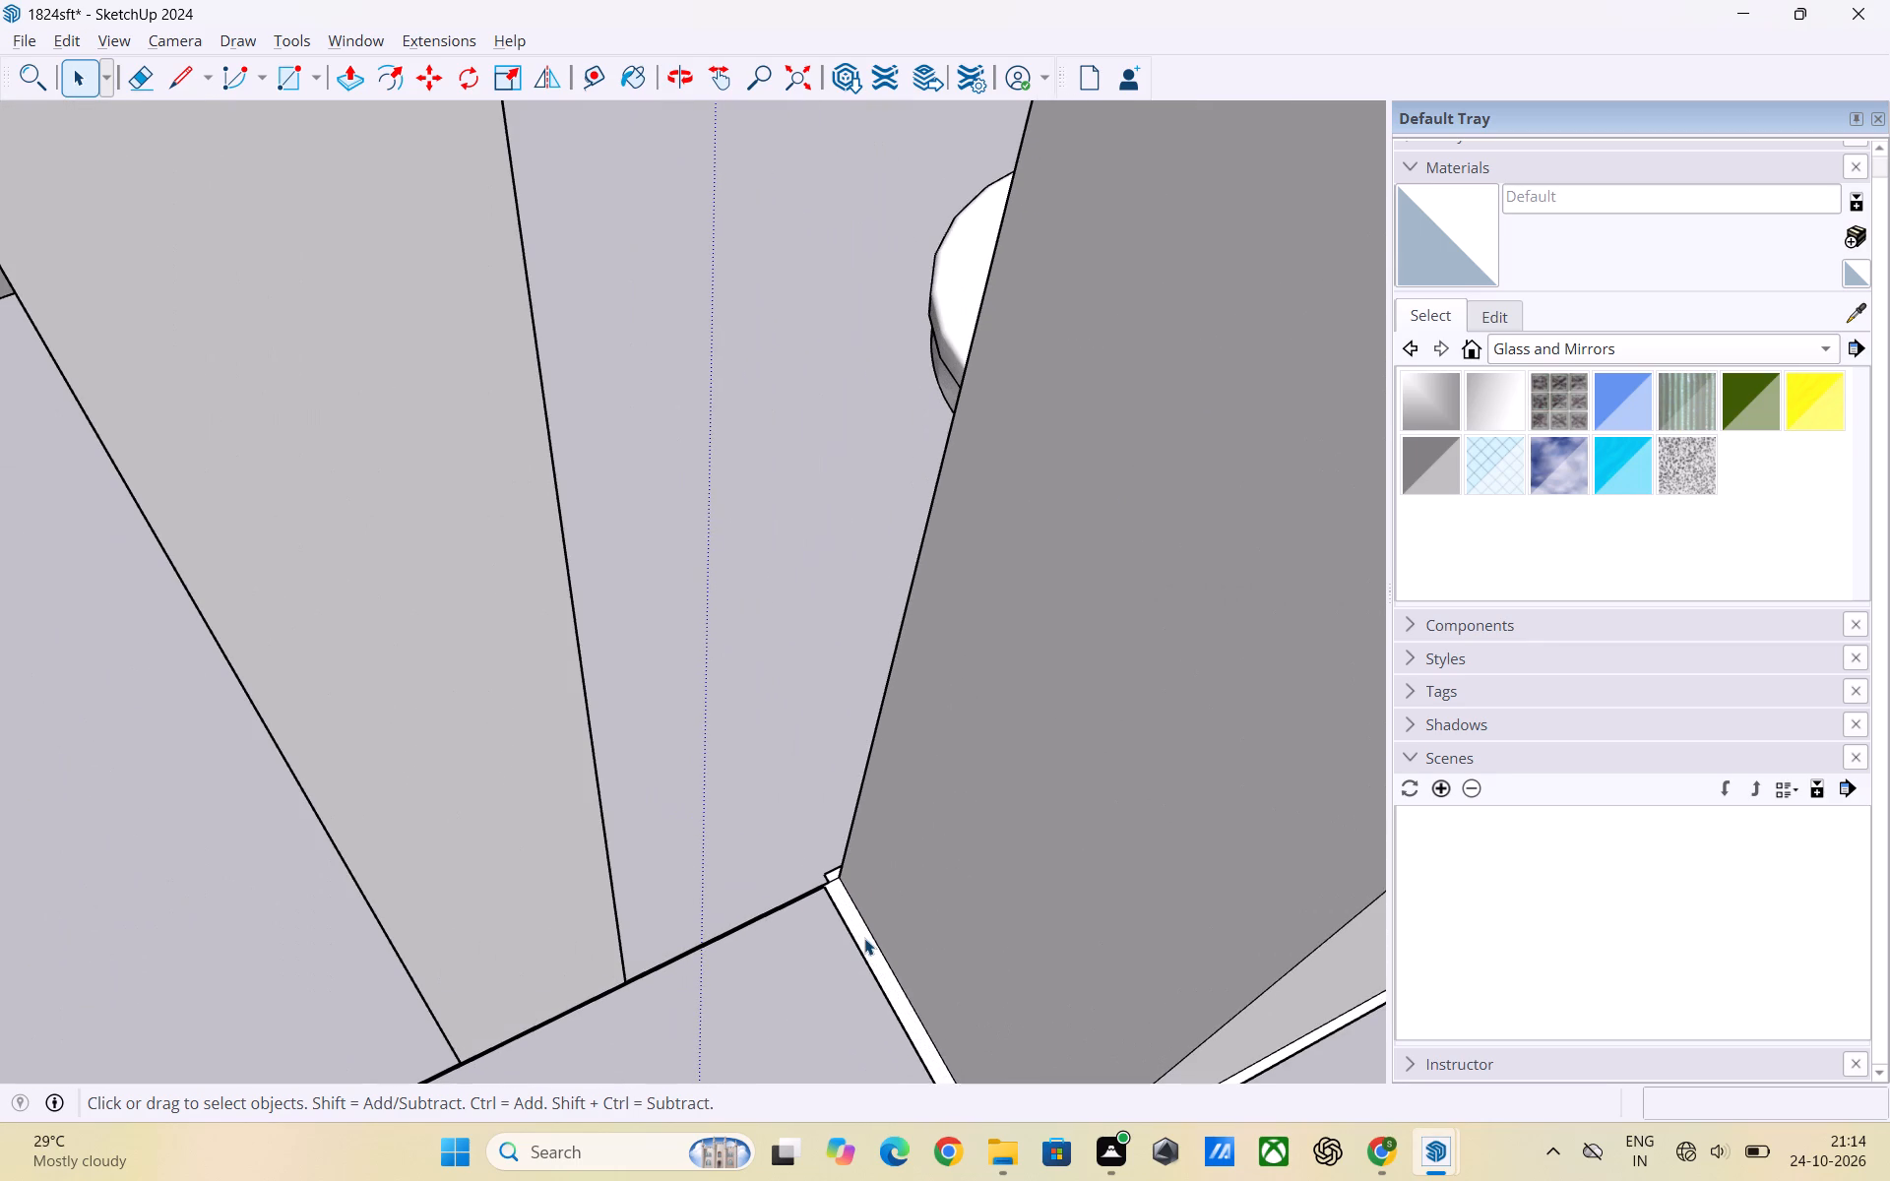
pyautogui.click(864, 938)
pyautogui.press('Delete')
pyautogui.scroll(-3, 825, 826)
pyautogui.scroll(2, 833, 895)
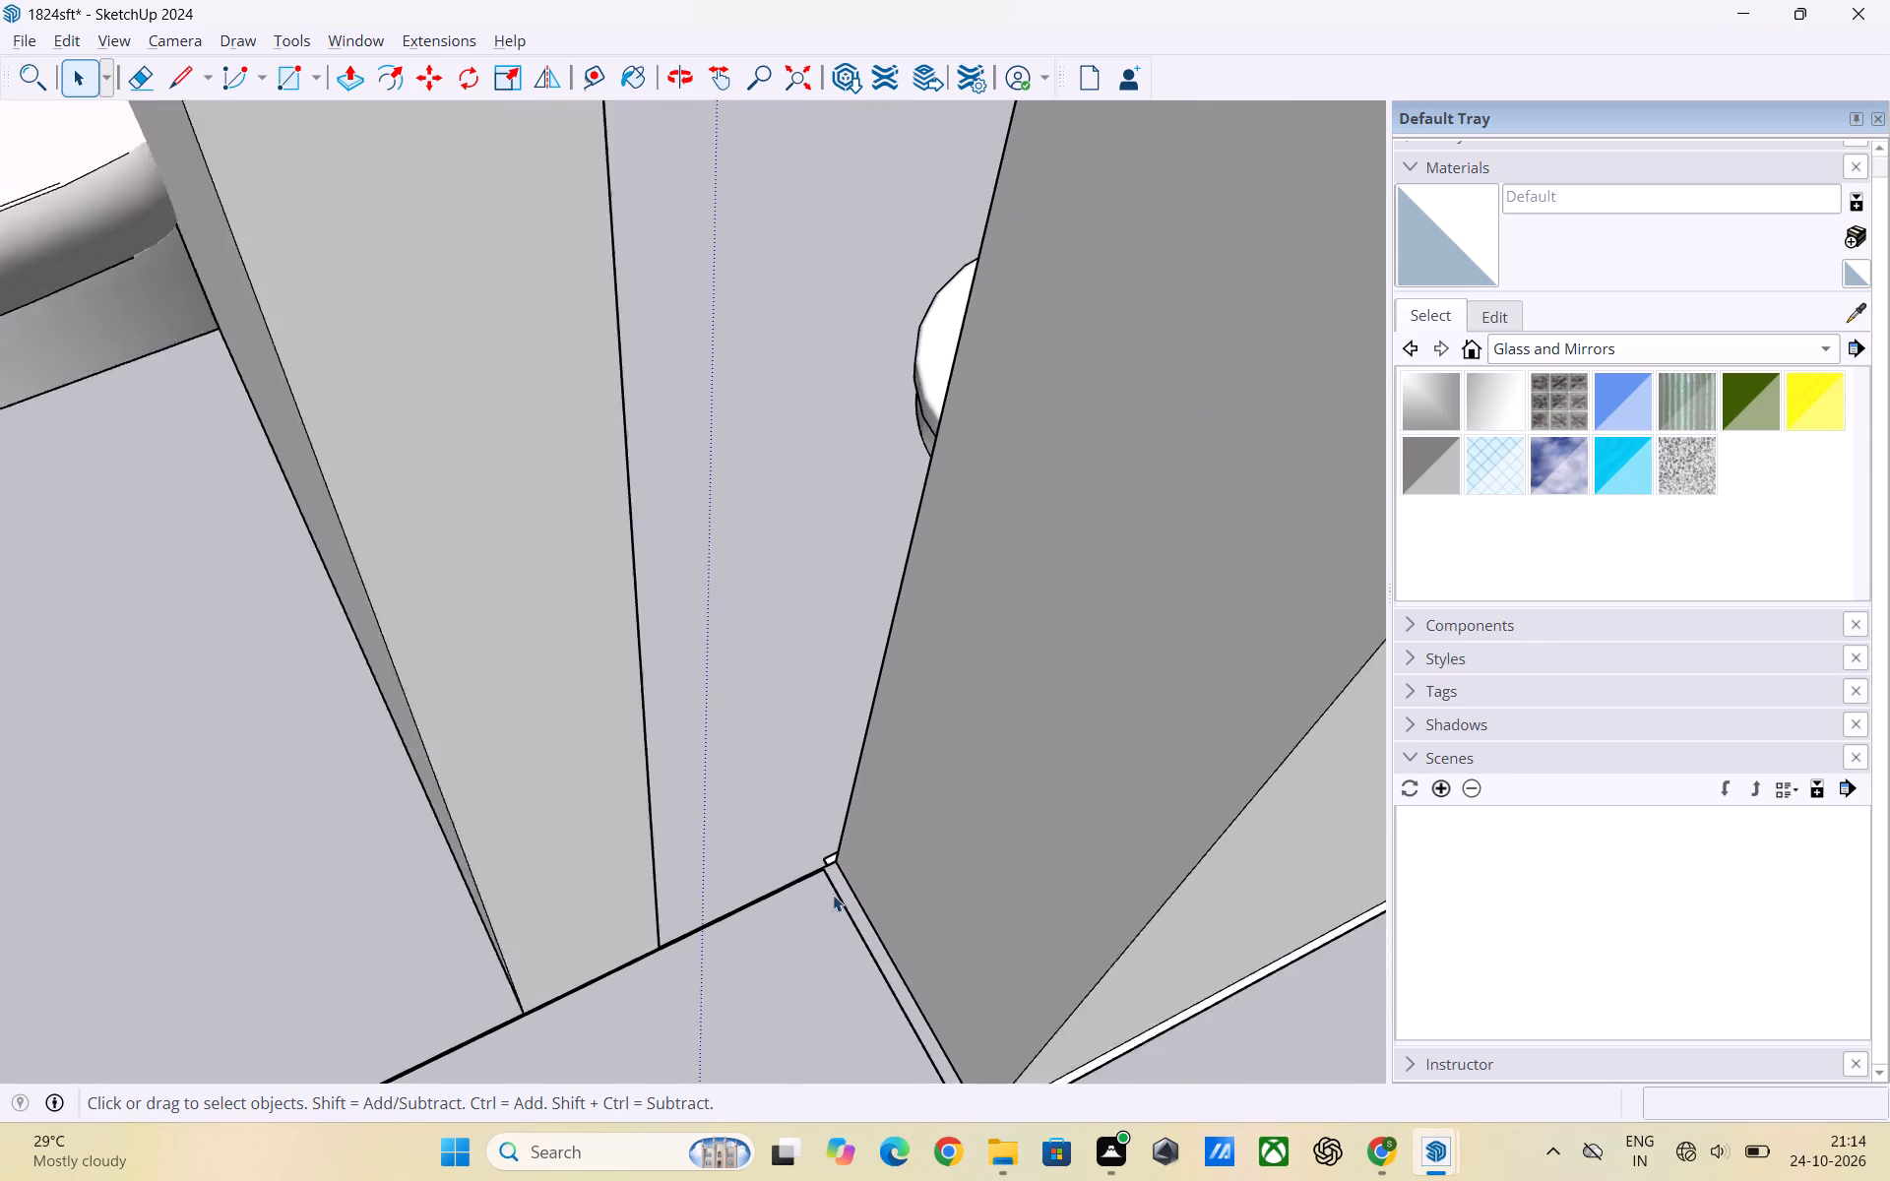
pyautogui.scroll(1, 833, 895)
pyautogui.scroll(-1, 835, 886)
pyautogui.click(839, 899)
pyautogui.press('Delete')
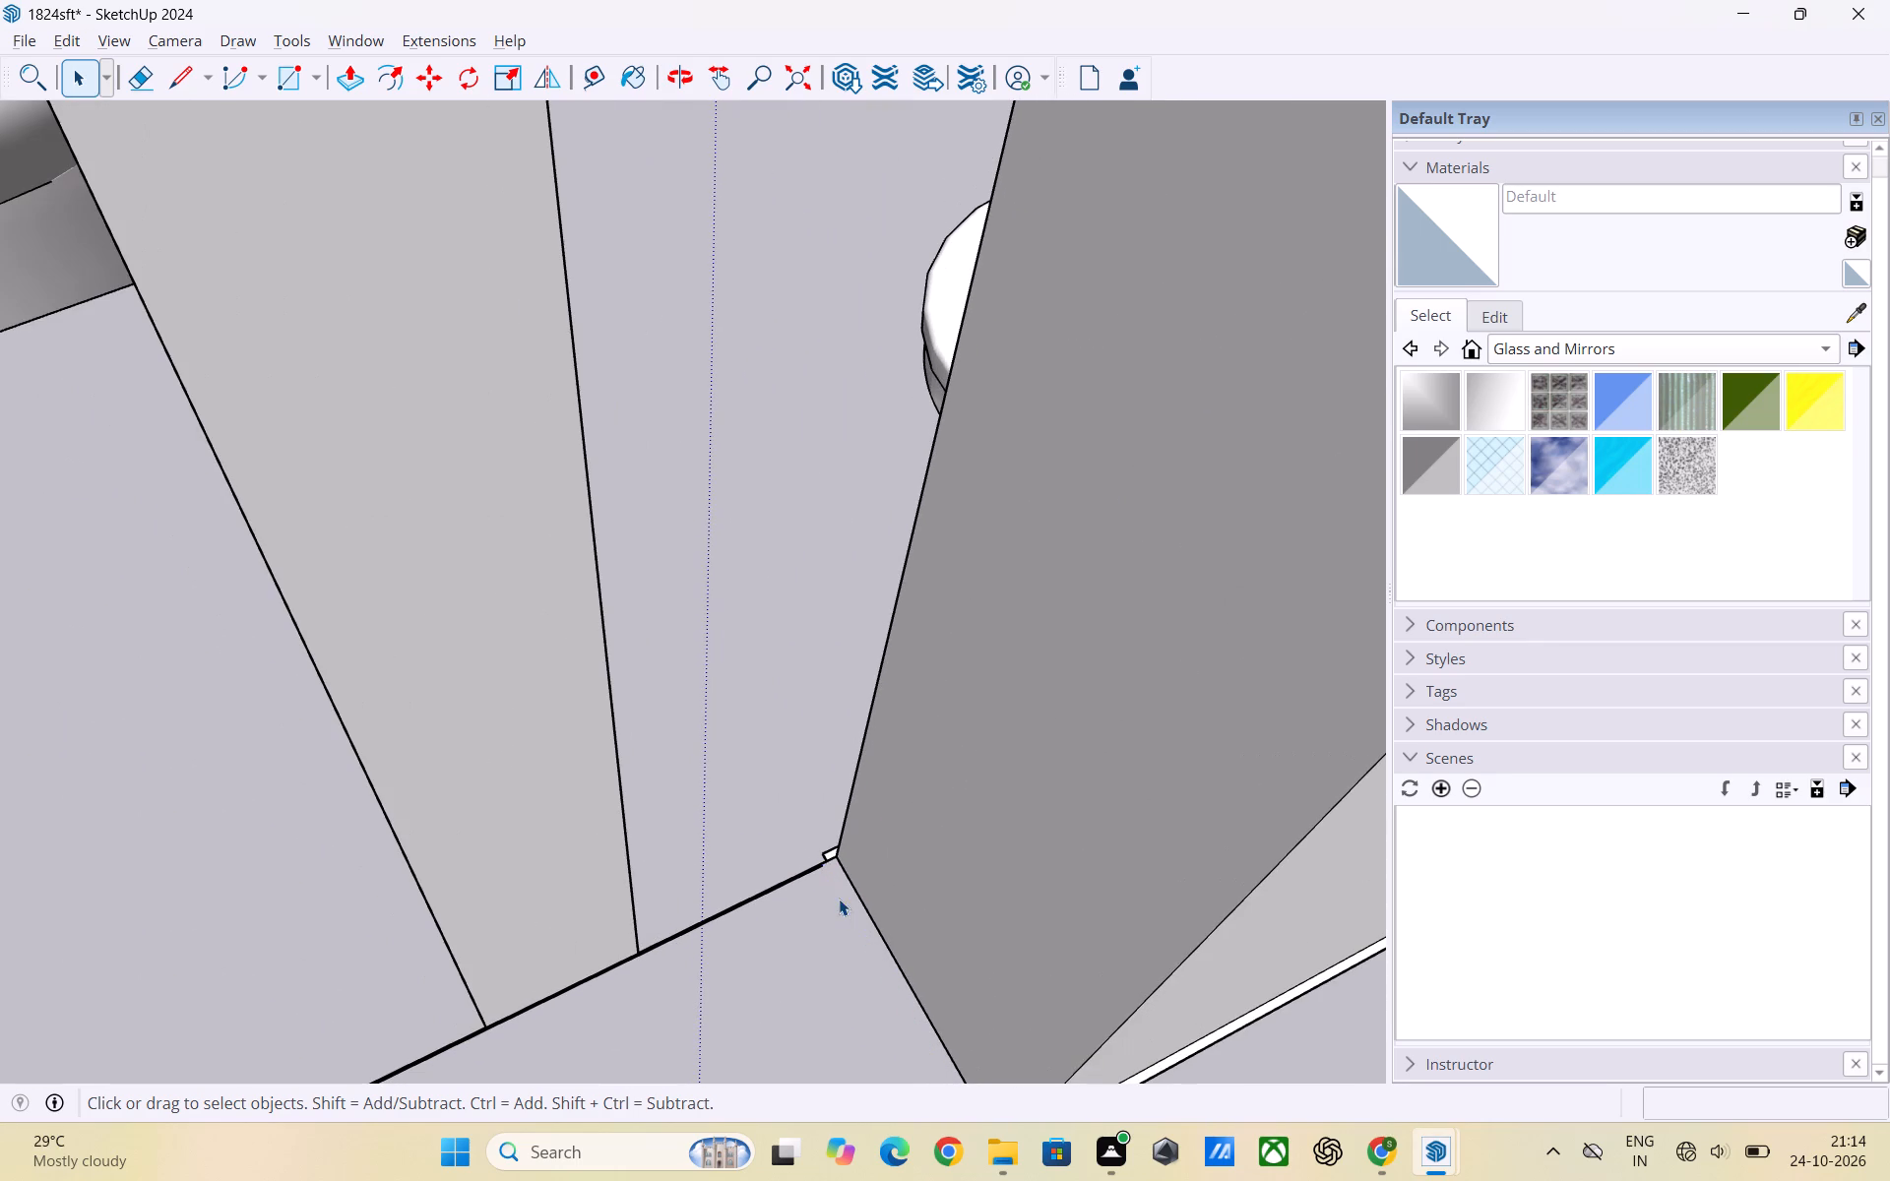
# Extend the adjoining toilet's outer wall end face about 10 11/16" to the far side of the partition between the toilets.
pyautogui.scroll(-11, 822, 822)
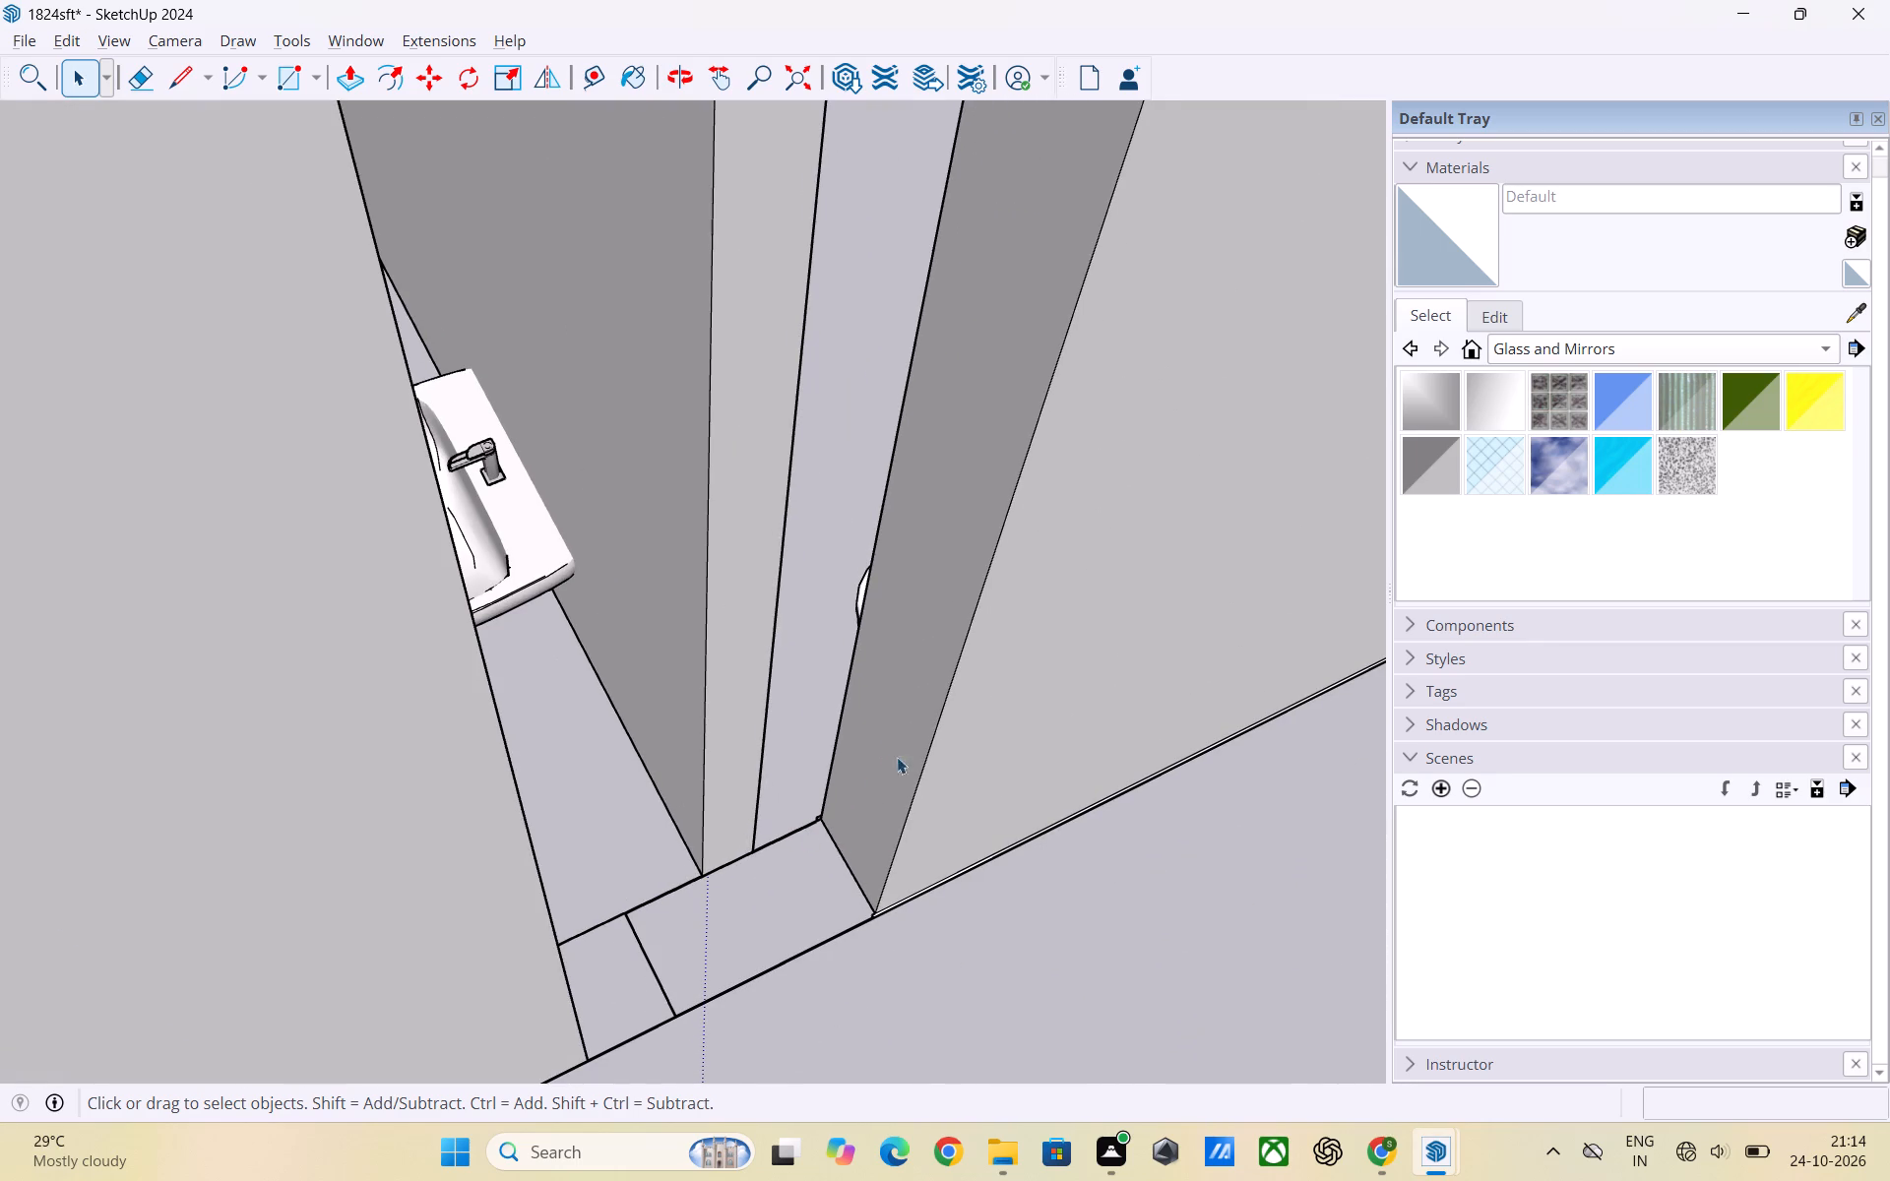
pyautogui.scroll(-4, 866, 841)
pyautogui.click(916, 671)
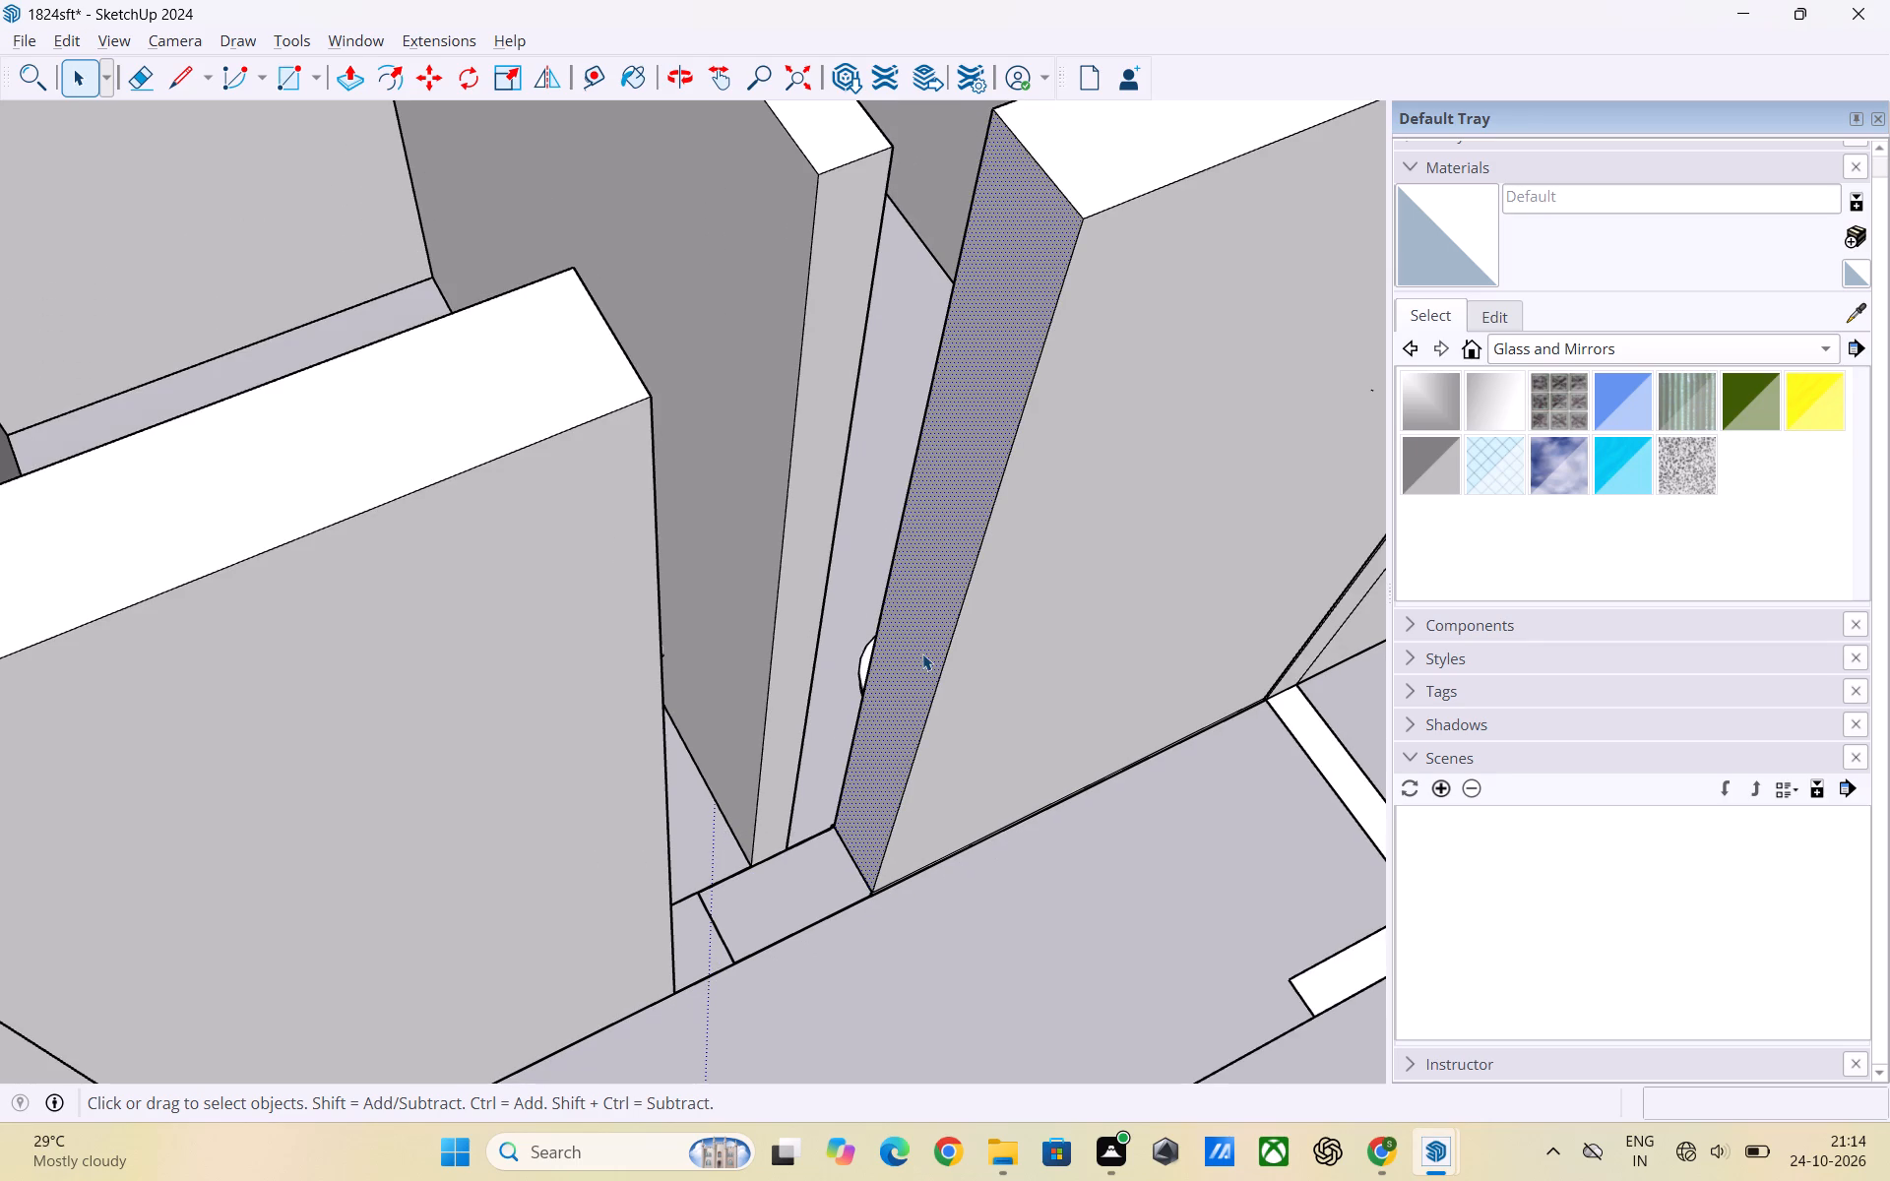
pyautogui.press('p')
pyautogui.click(922, 653)
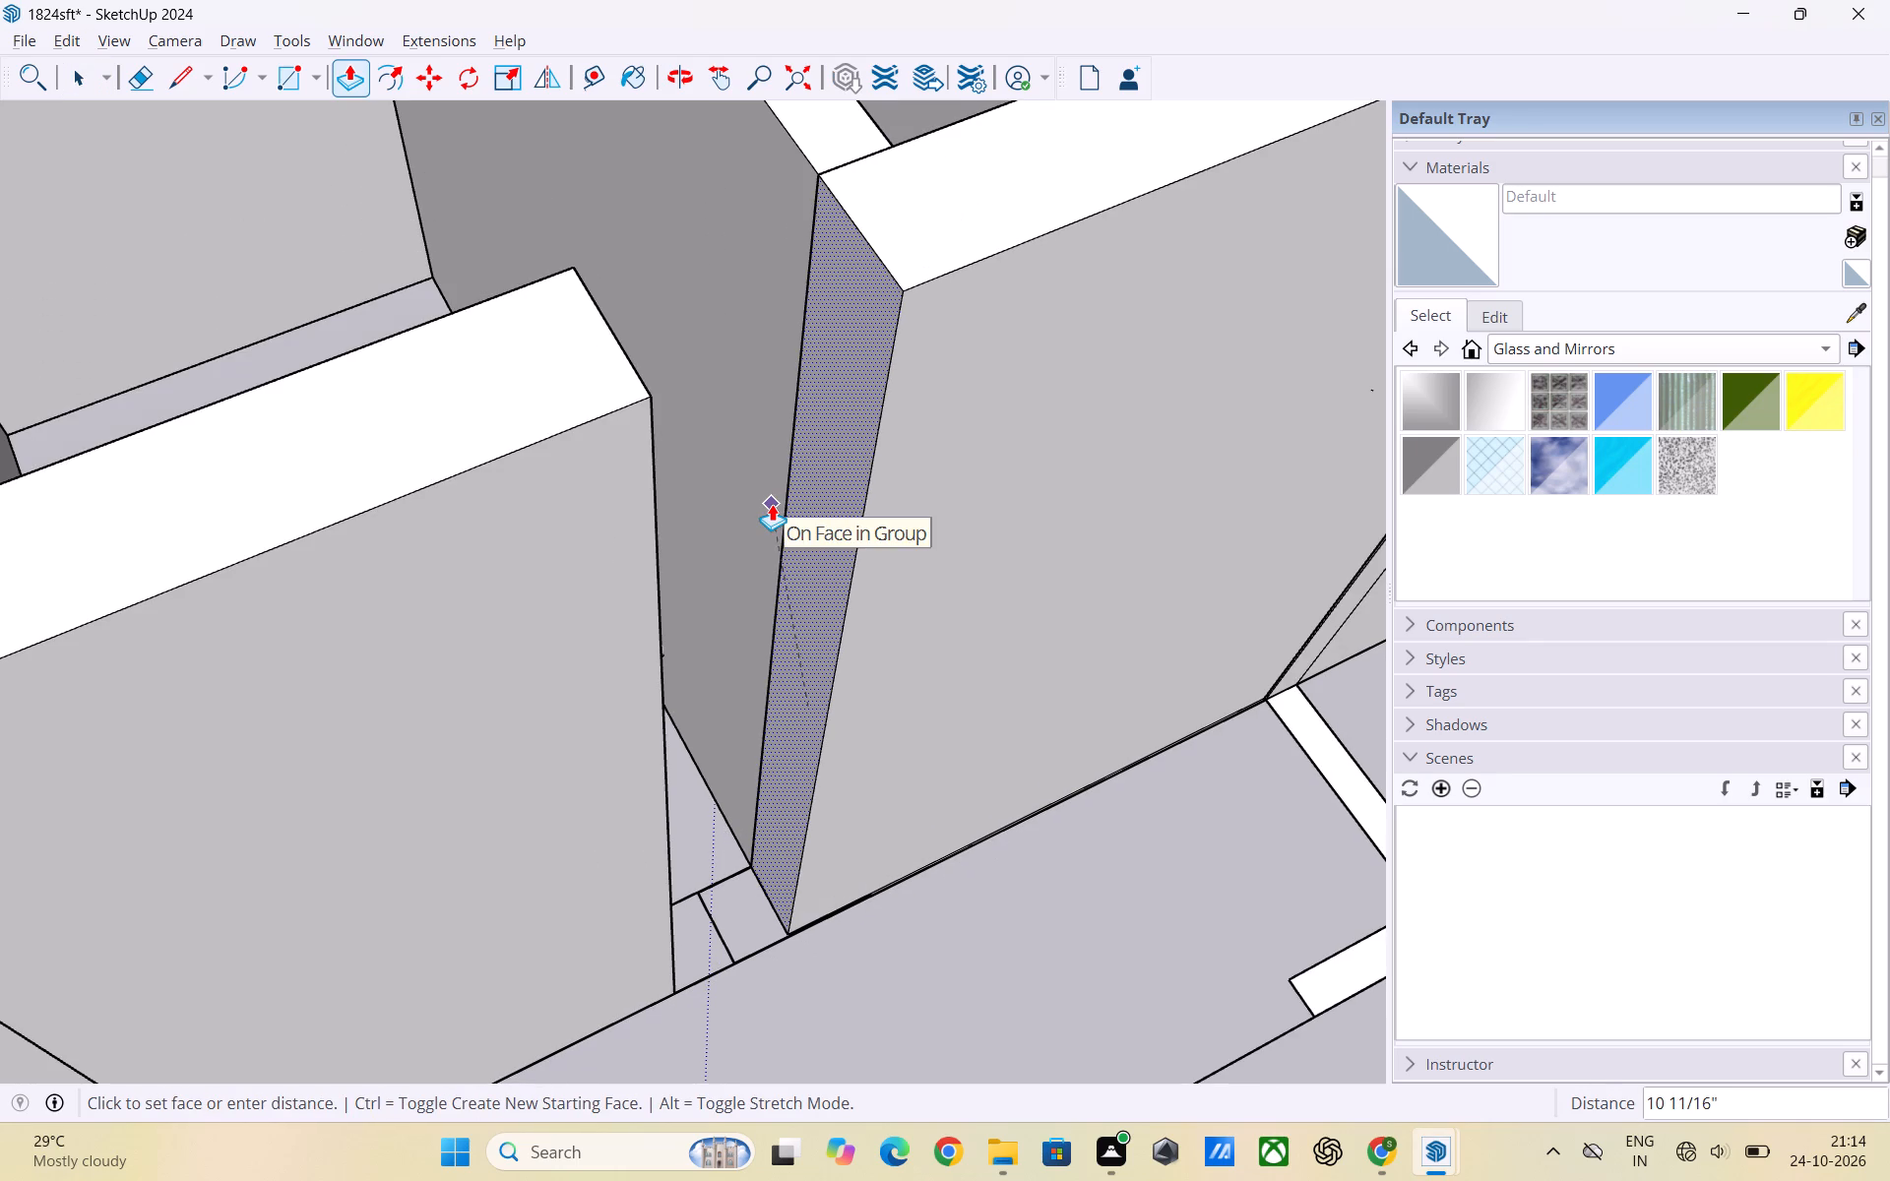
pyautogui.click(772, 504)
pyautogui.press('space')
pyautogui.click(1076, 846)
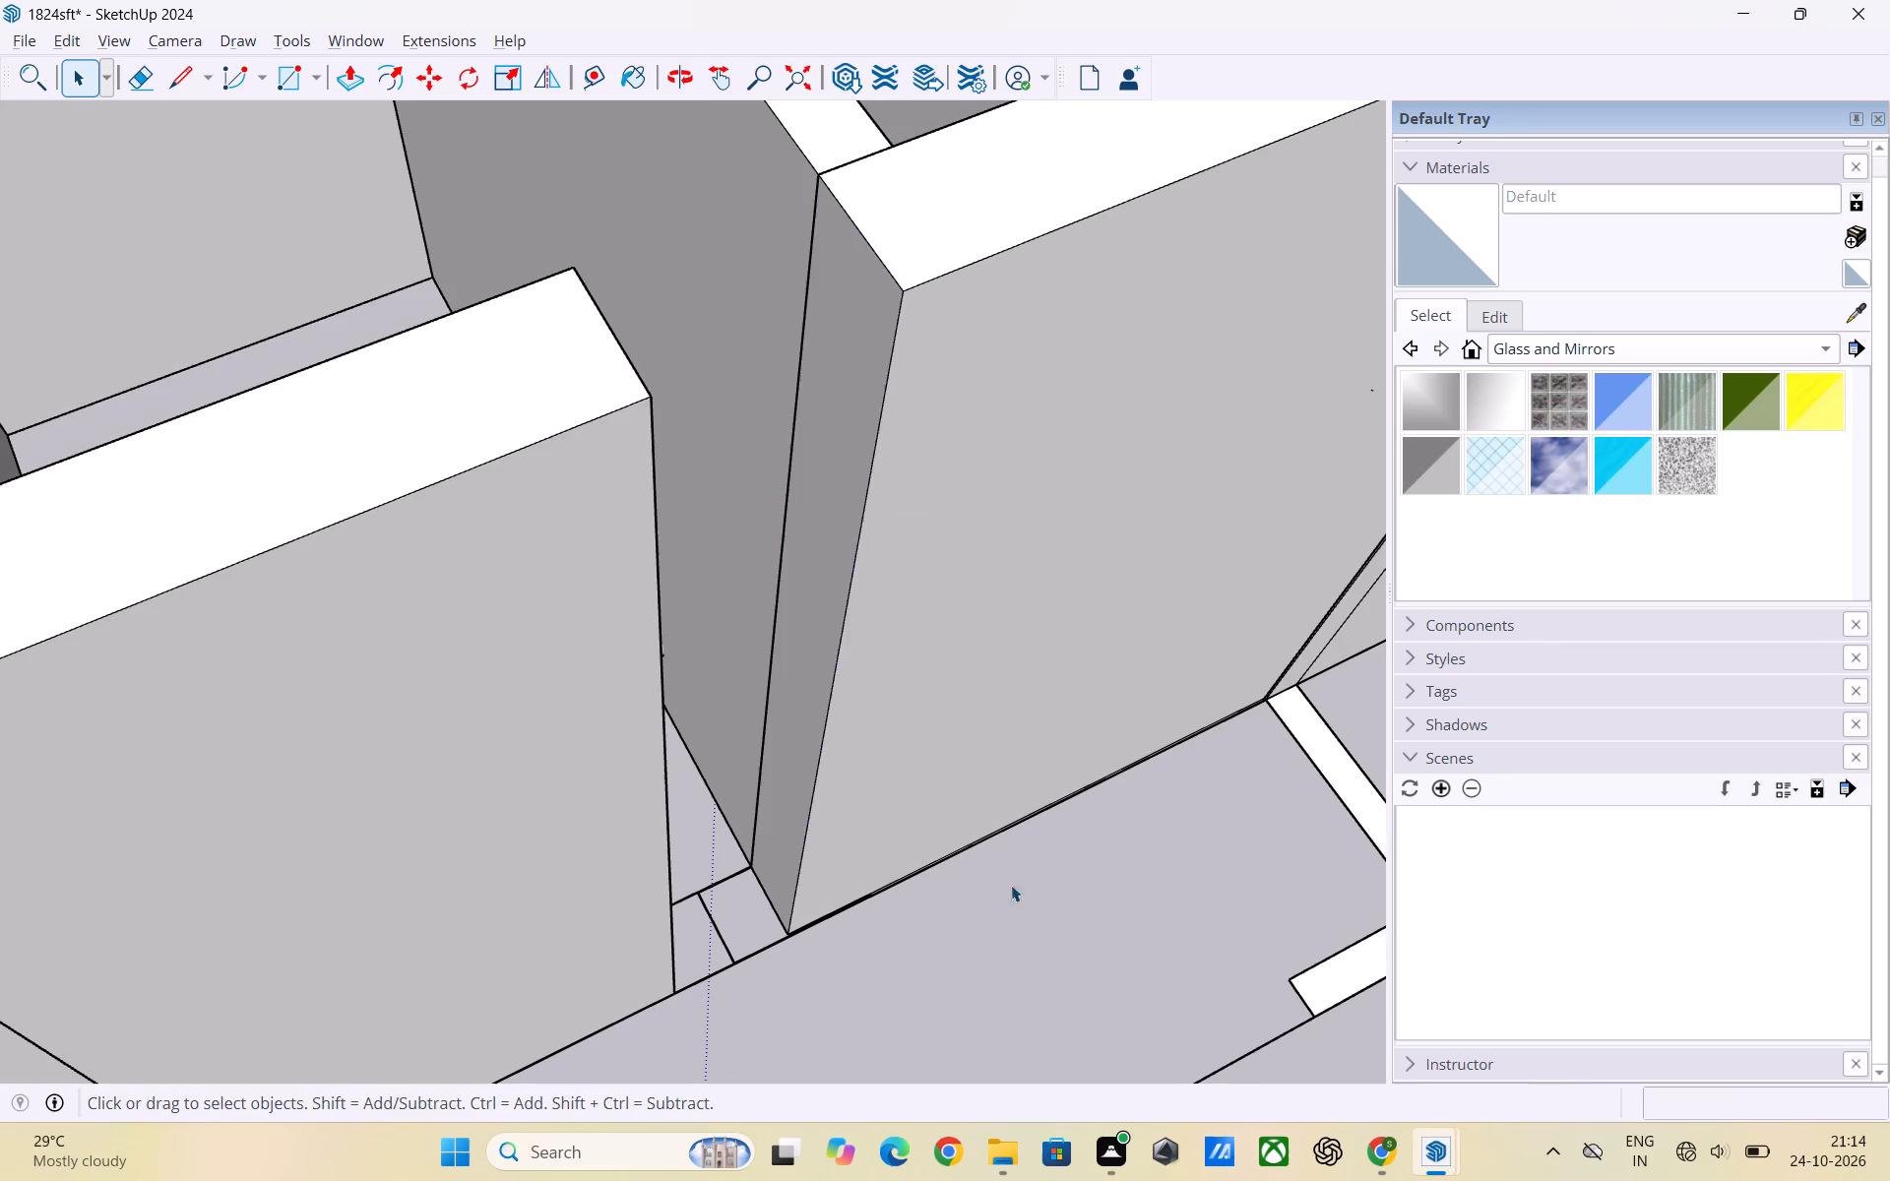
# Delete the overlapping dividing lines on the floor strip in the gap between the two outer wall sections.
pyautogui.scroll(-6, 1051, 839)
pyautogui.moveTo(1013, 867); pyautogui.dragTo(723, 831, button='middle')
pyautogui.scroll(3, 715, 851)
pyautogui.scroll(-2, 714, 846)
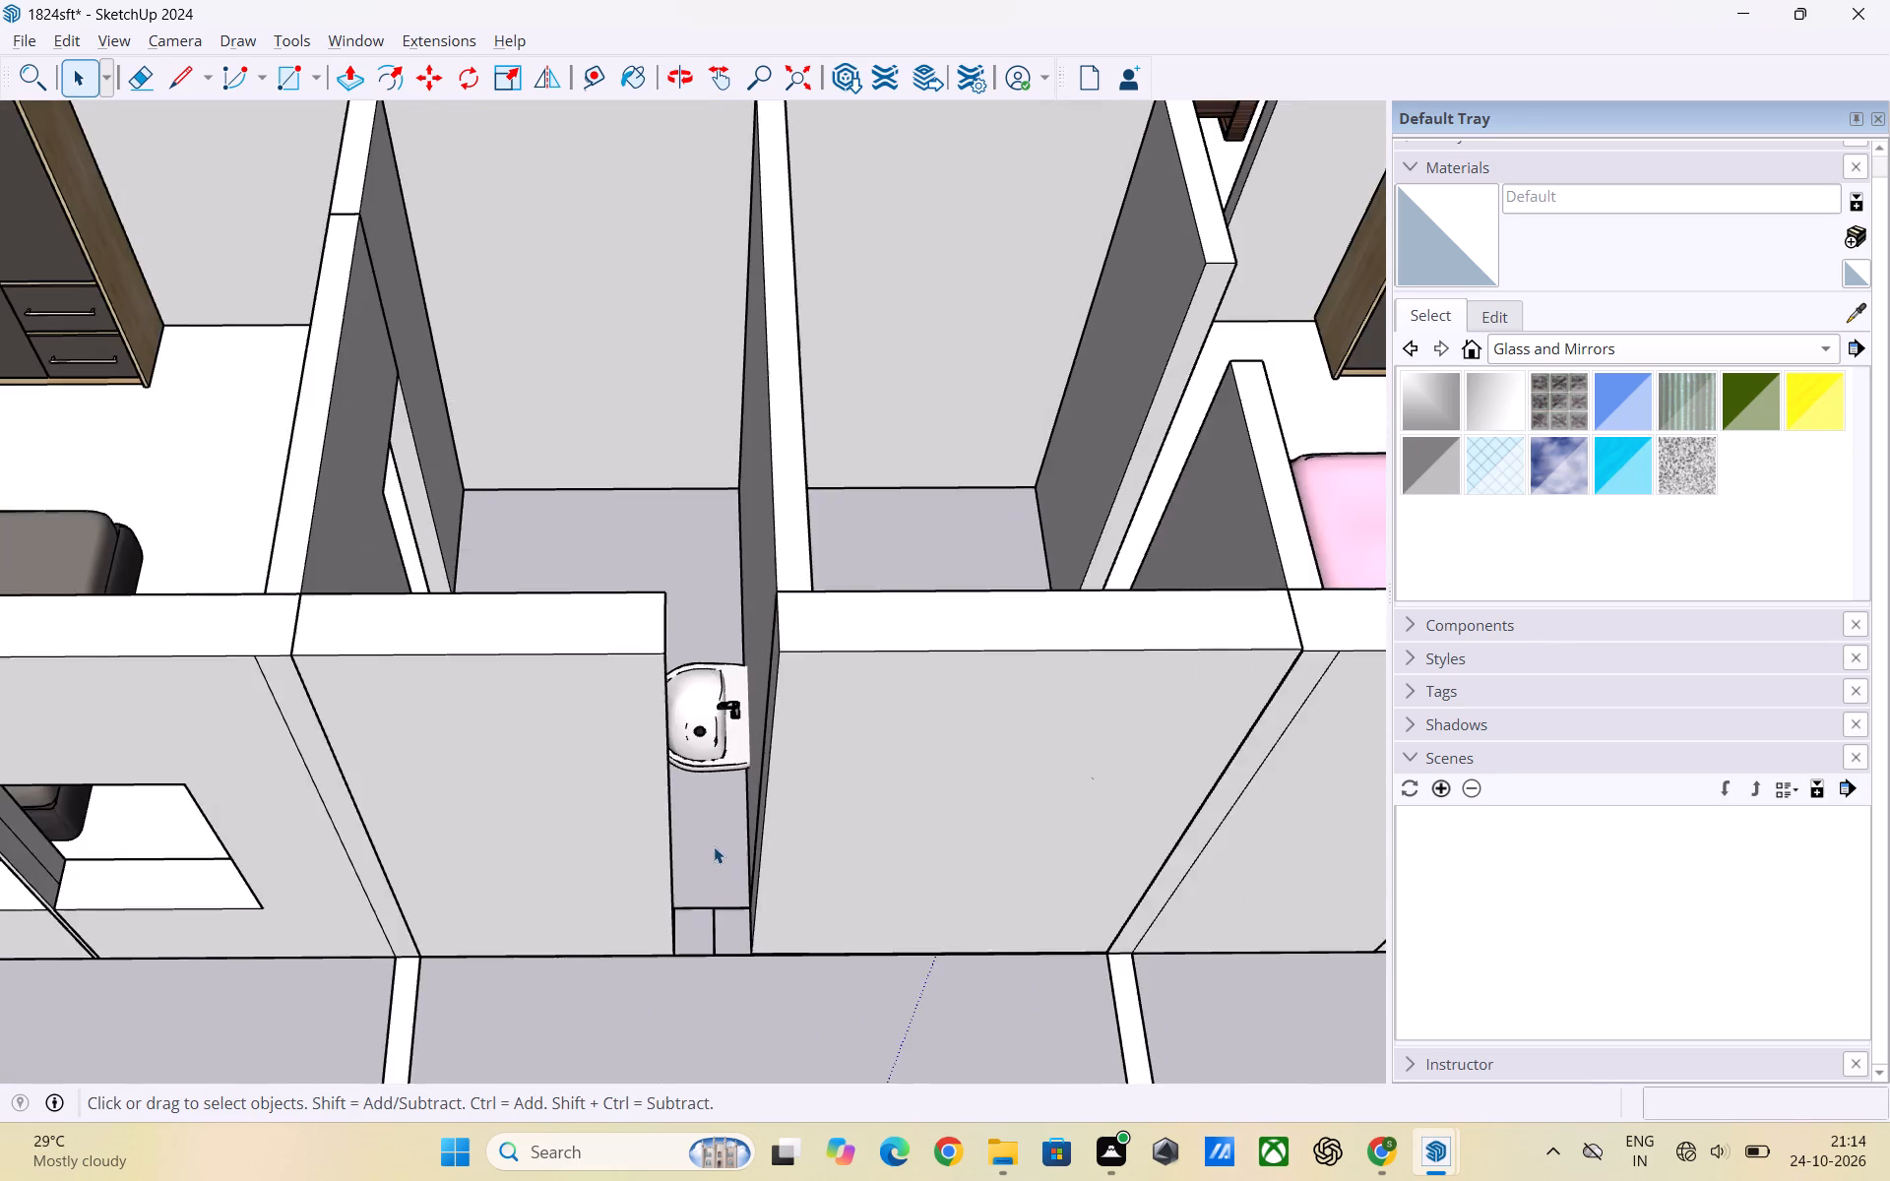
pyautogui.scroll(-5, 714, 846)
pyautogui.moveTo(714, 866); pyautogui.dragTo(714, 943, button='middle')
pyautogui.scroll(9, 706, 932)
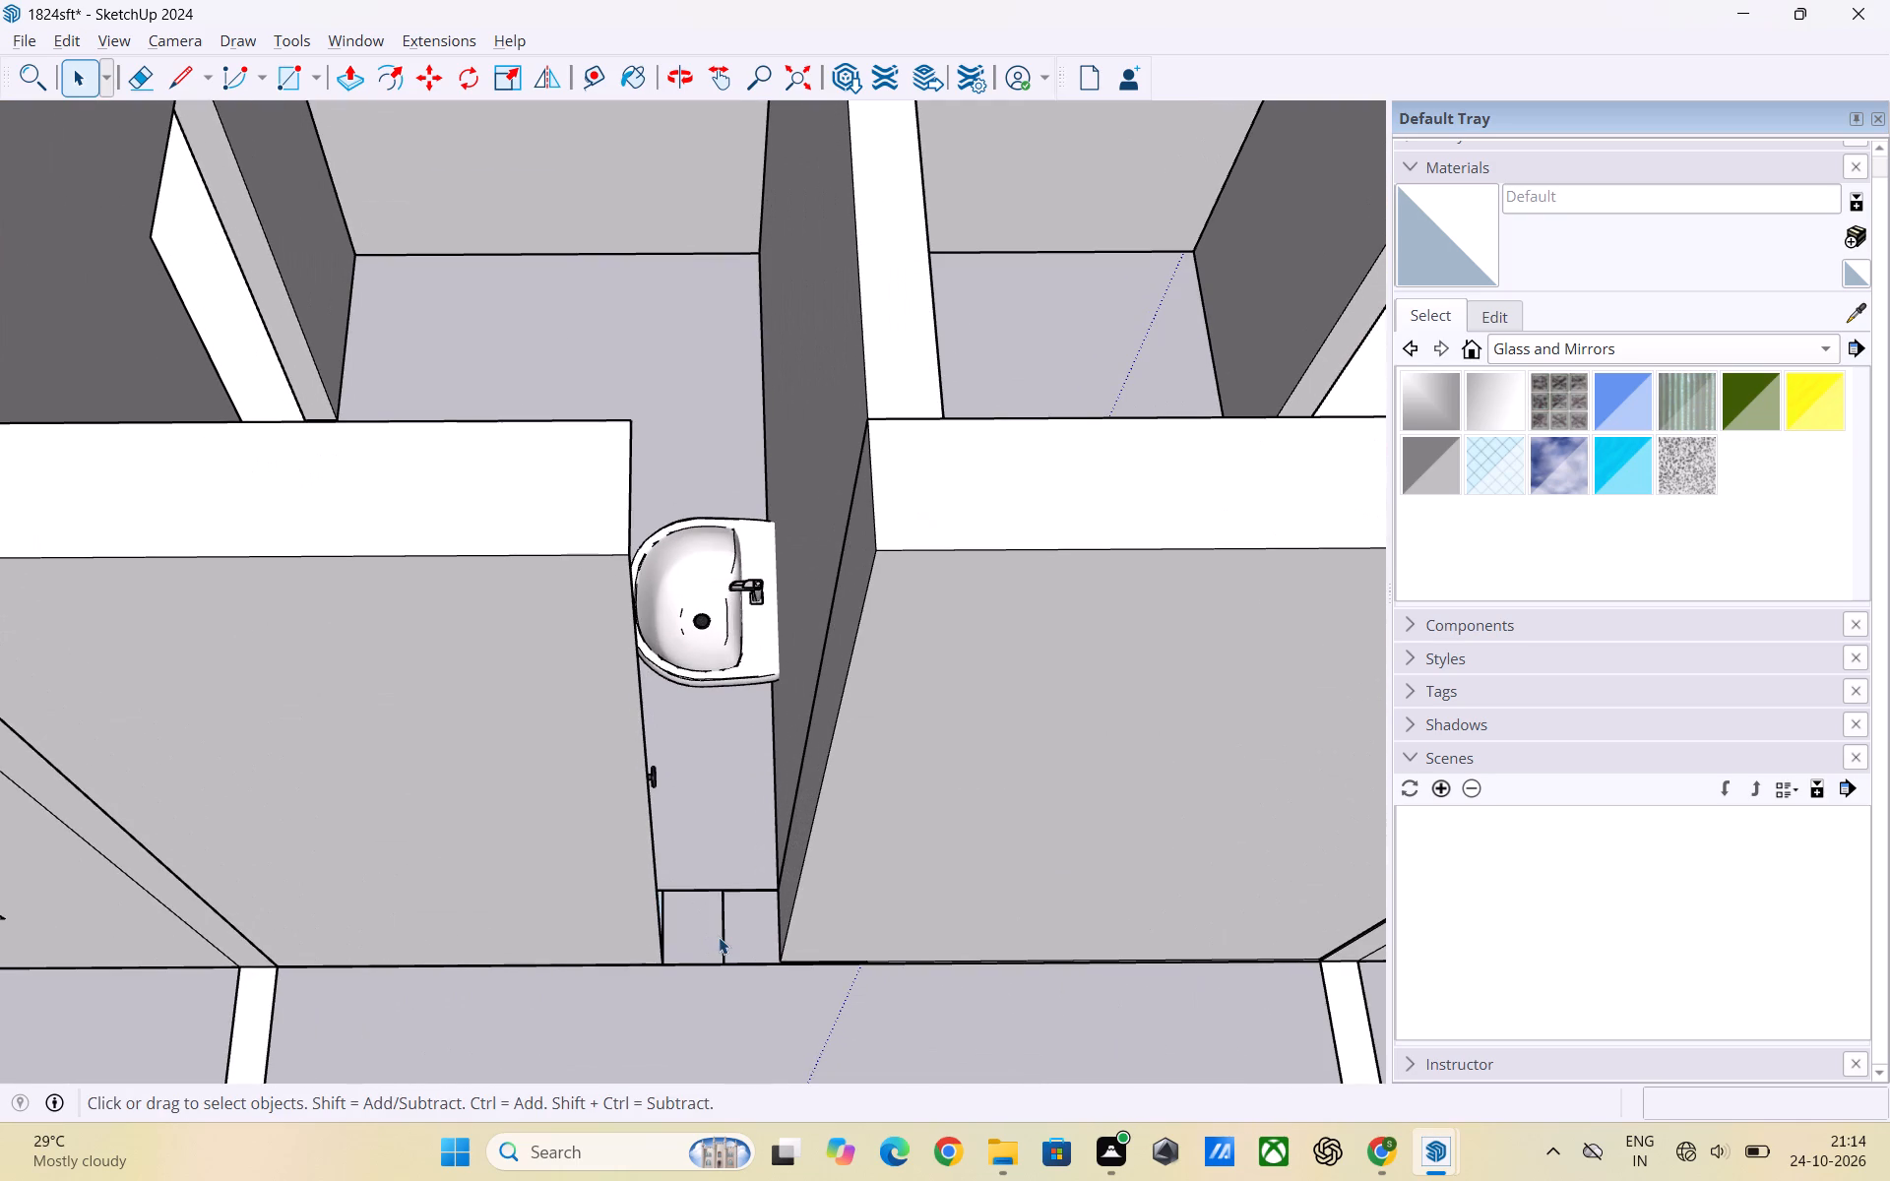
pyautogui.click(719, 937)
pyautogui.click(722, 937)
pyautogui.scroll(-1, 724, 939)
pyautogui.scroll(2, 724, 938)
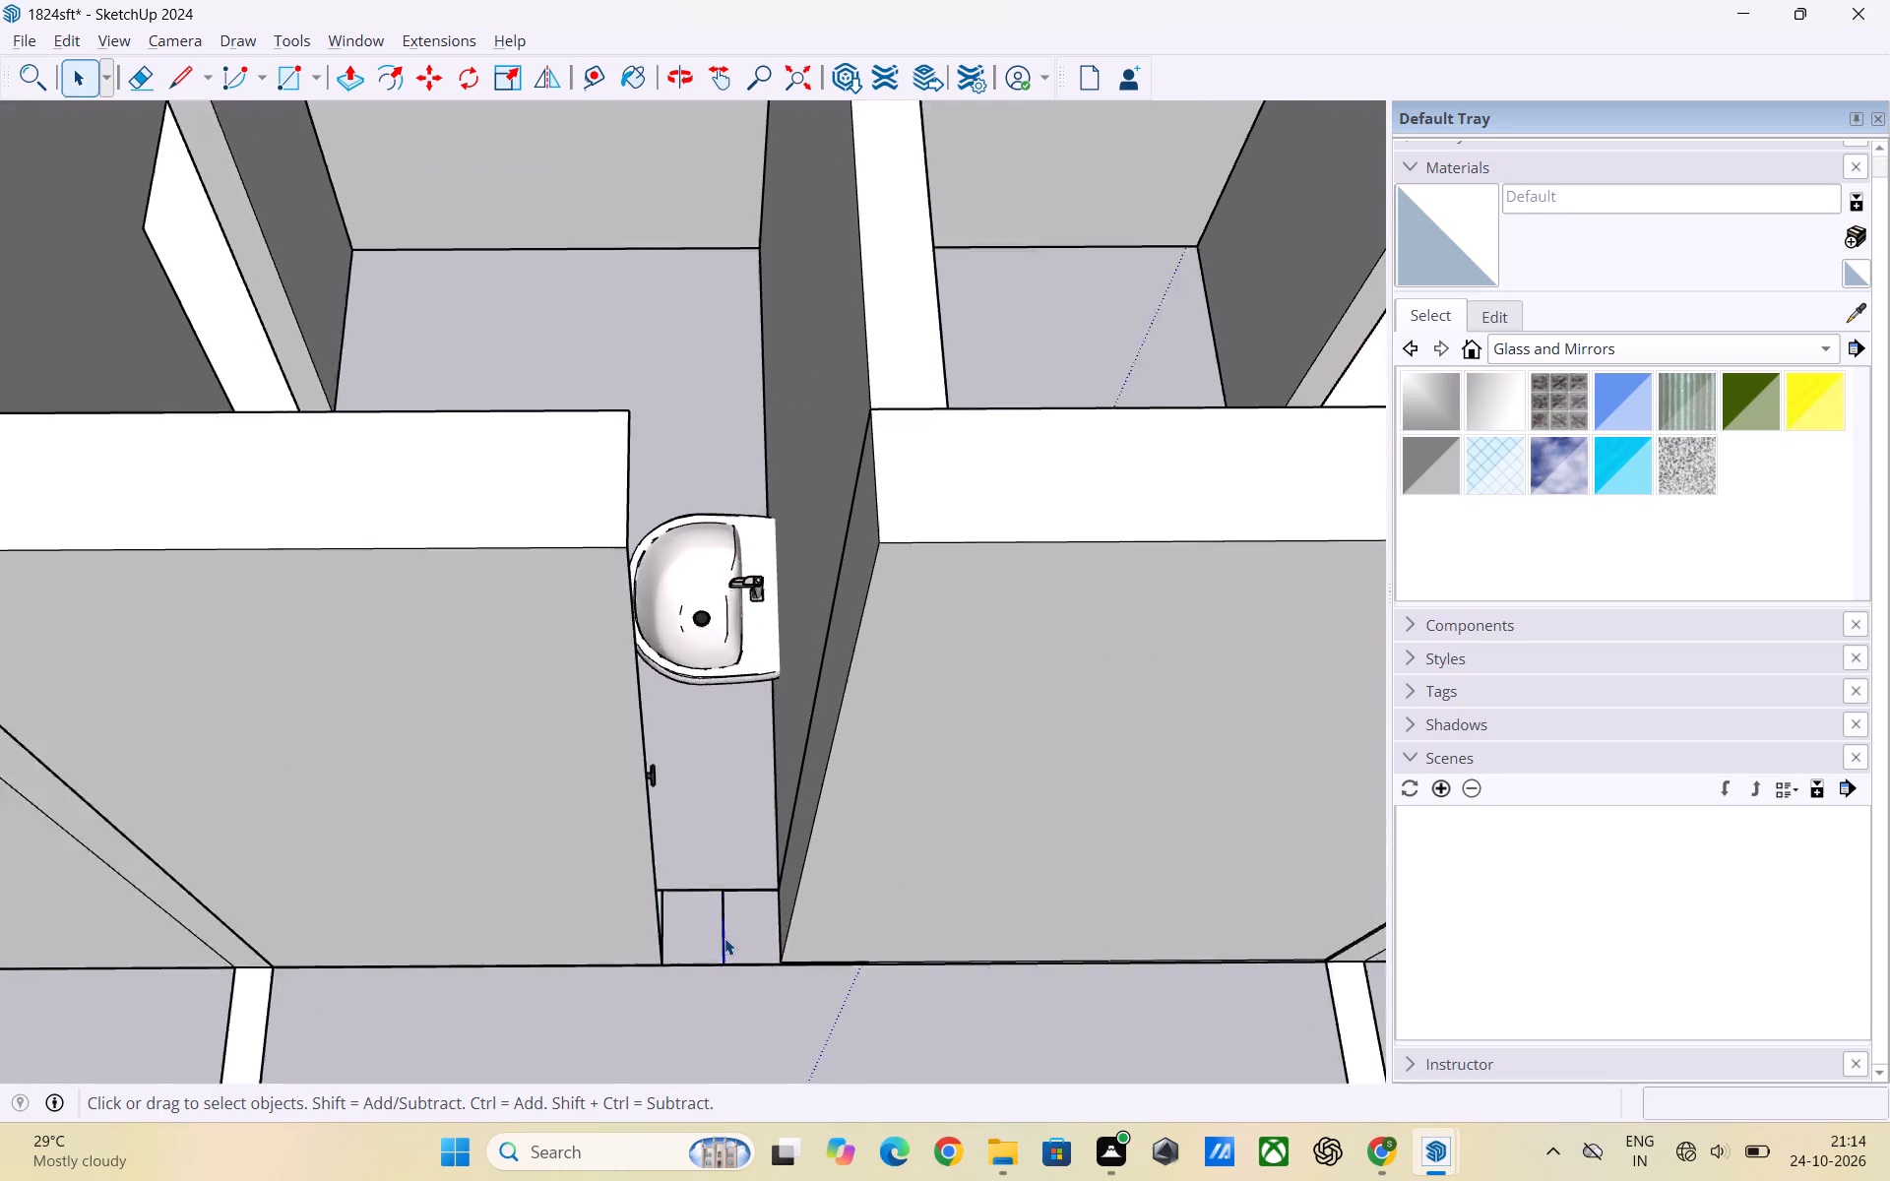
pyautogui.scroll(3, 724, 938)
pyautogui.press('Delete')
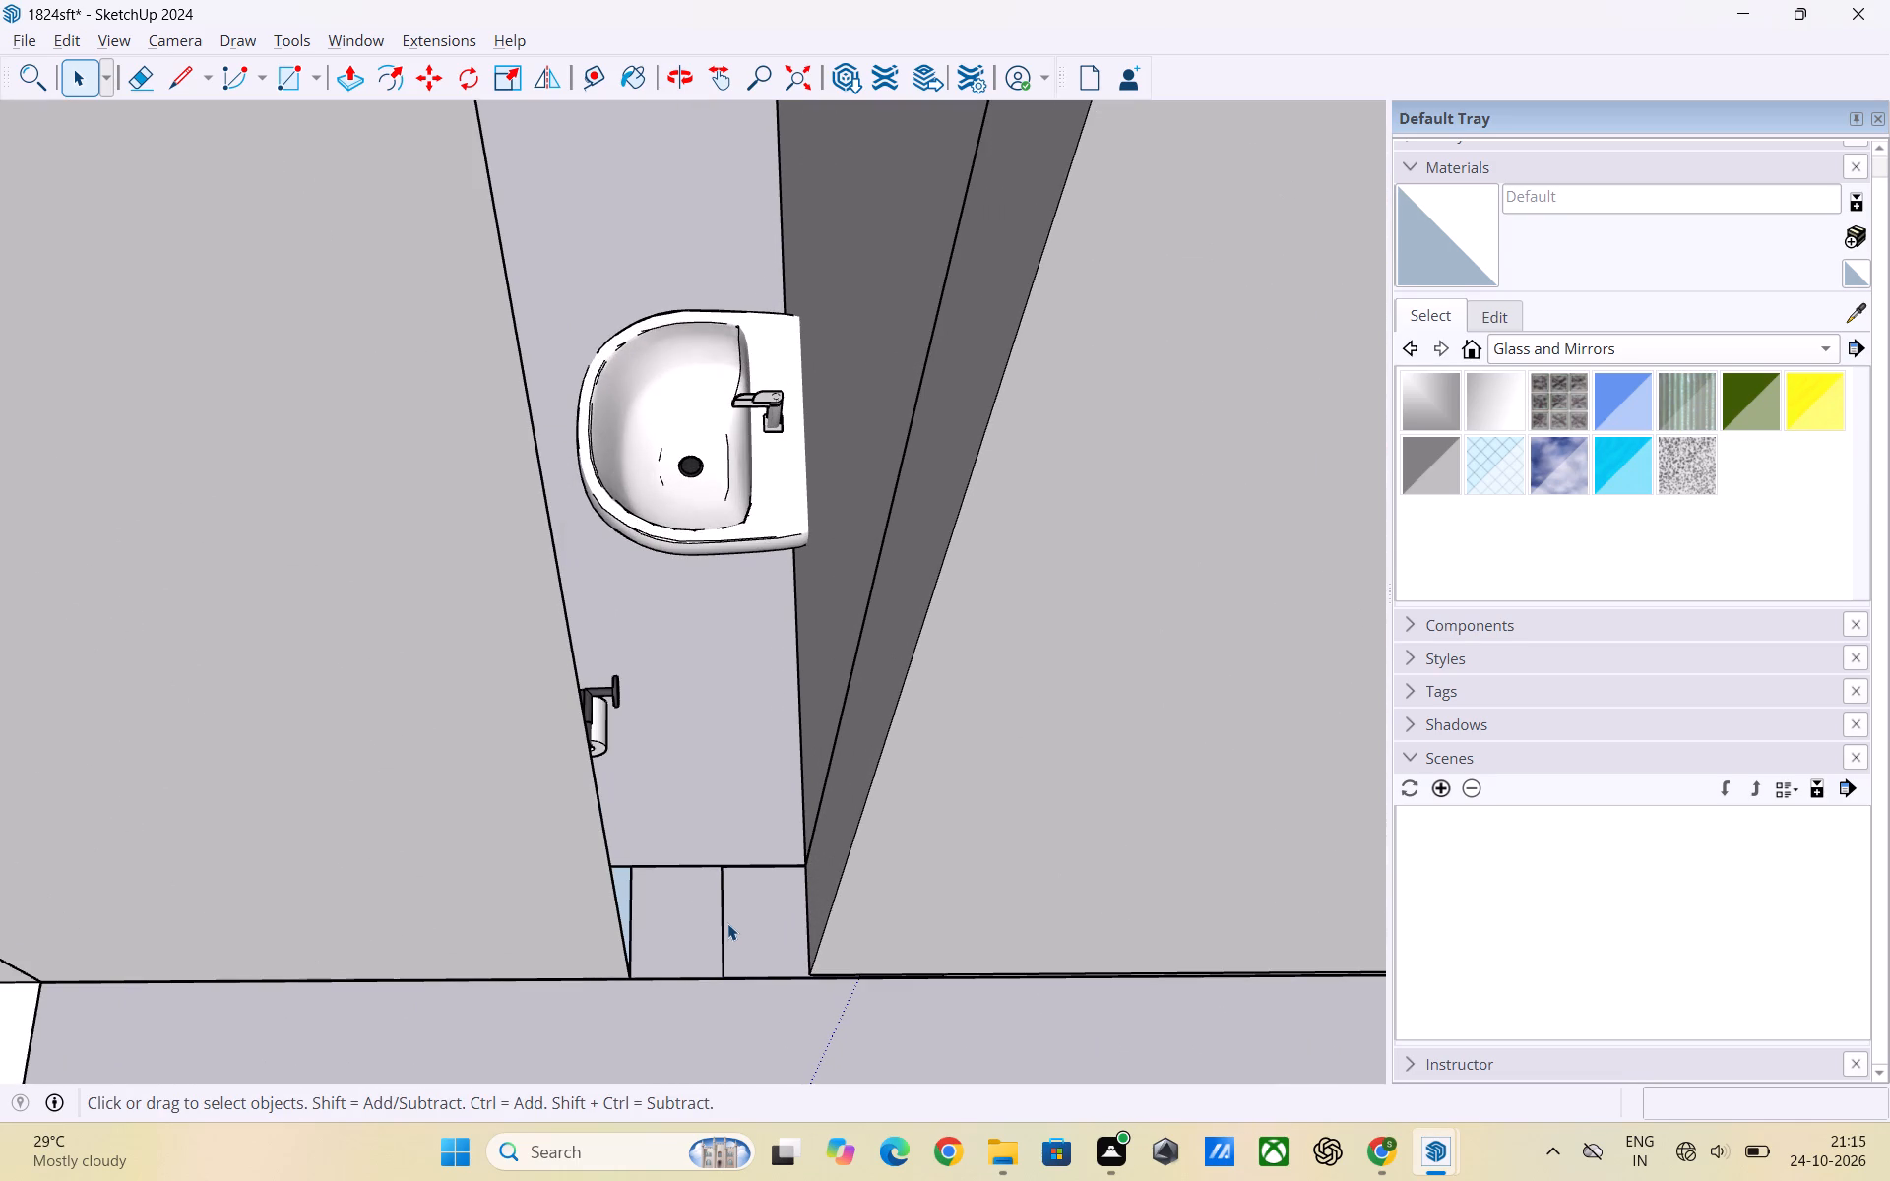
pyautogui.click(724, 901)
pyautogui.press('Delete')
# Delete the top face and the remaining outer side face of the old toilet outer wall section.
pyautogui.scroll(-3, 723, 811)
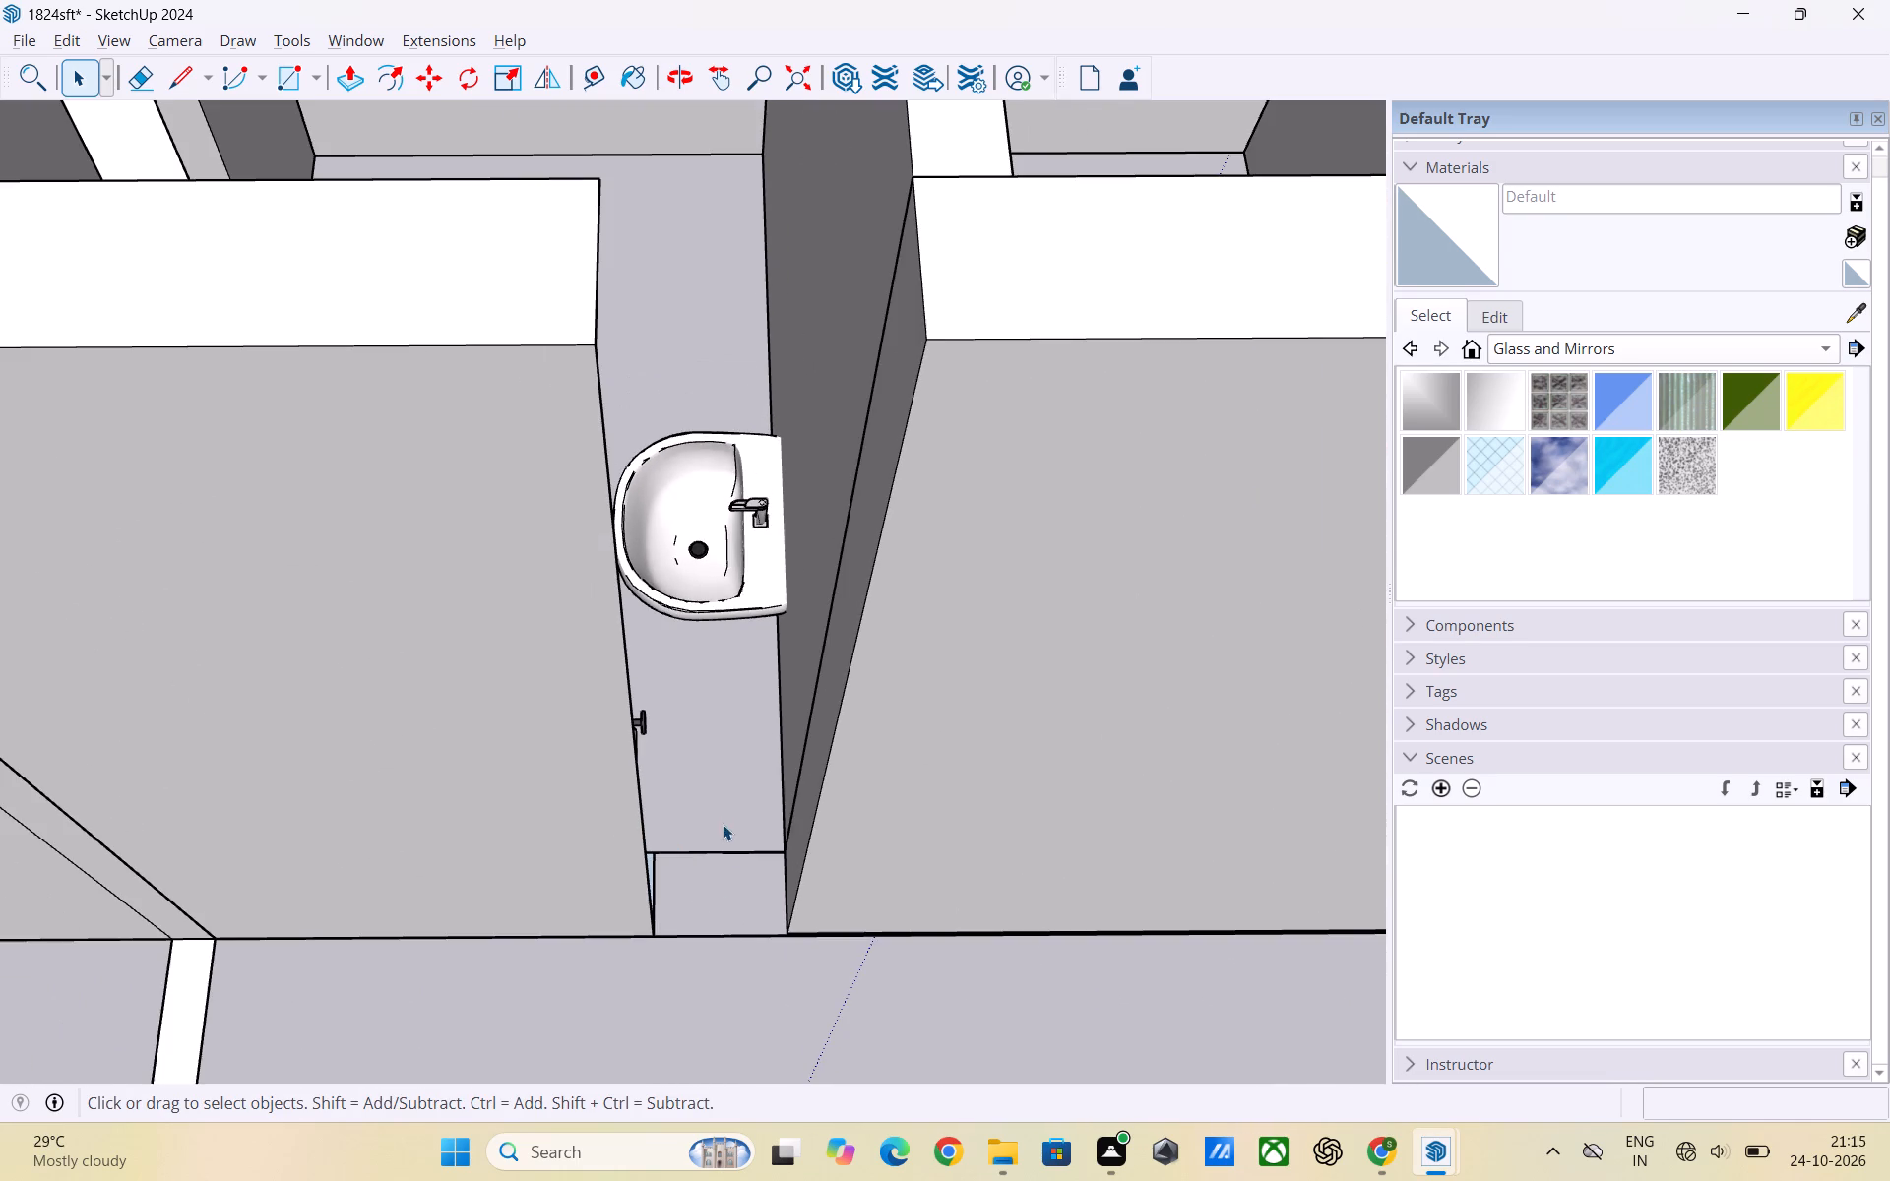
pyautogui.moveTo(731, 844); pyautogui.dragTo(444, 855, button='middle')
pyautogui.scroll(-2, 504, 781)
pyautogui.moveTo(546, 791); pyautogui.dragTo(244, 819, button='middle')
pyautogui.scroll(-4, 522, 649)
pyautogui.moveTo(533, 709); pyautogui.dragTo(508, 787, button='middle')
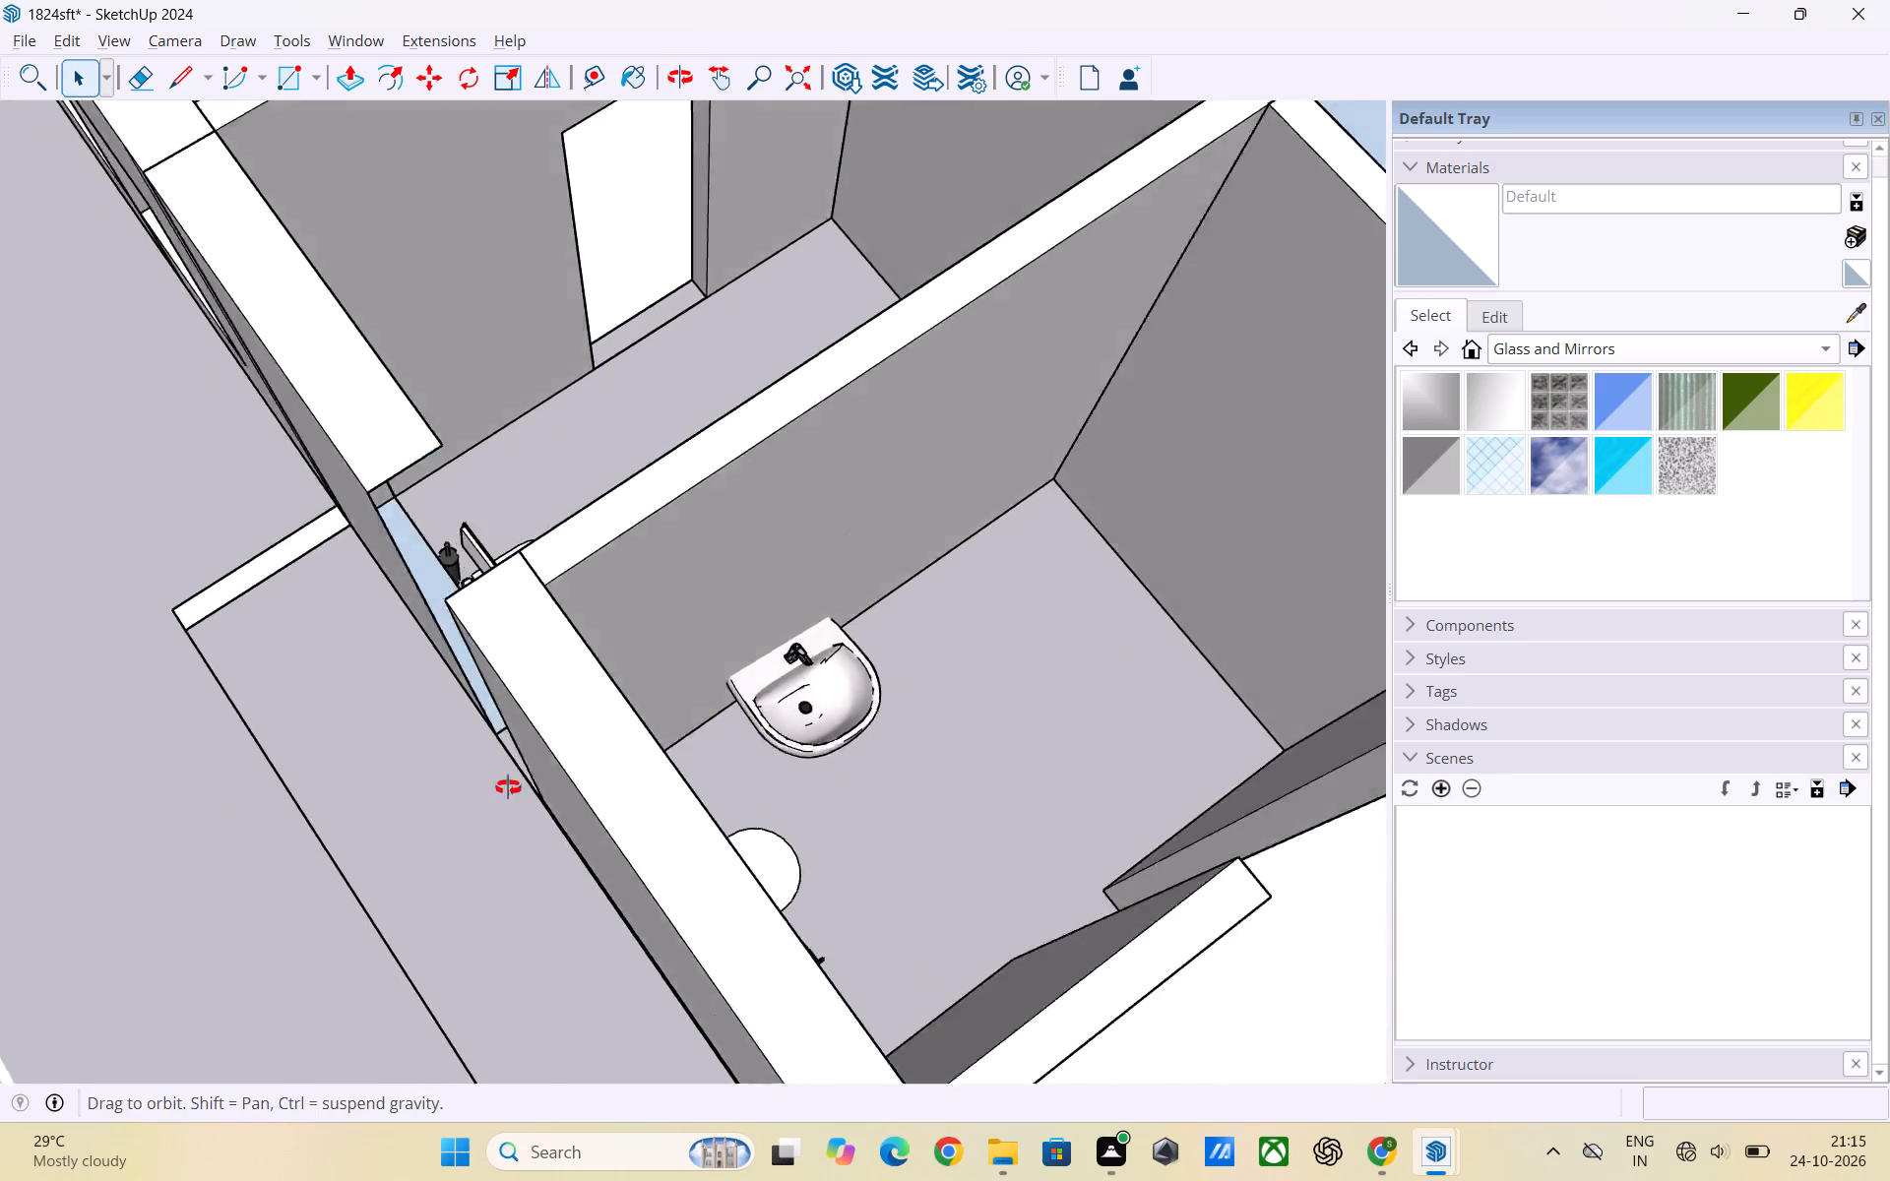
pyautogui.moveTo(508, 787); pyautogui.dragTo(74, 686, button='middle')
pyautogui.scroll(-1, 644, 444)
pyautogui.scroll(2, 690, 411)
pyautogui.moveTo(732, 668); pyautogui.dragTo(648, 929, button='middle')
pyautogui.scroll(-1, 731, 700)
pyautogui.scroll(2, 613, 679)
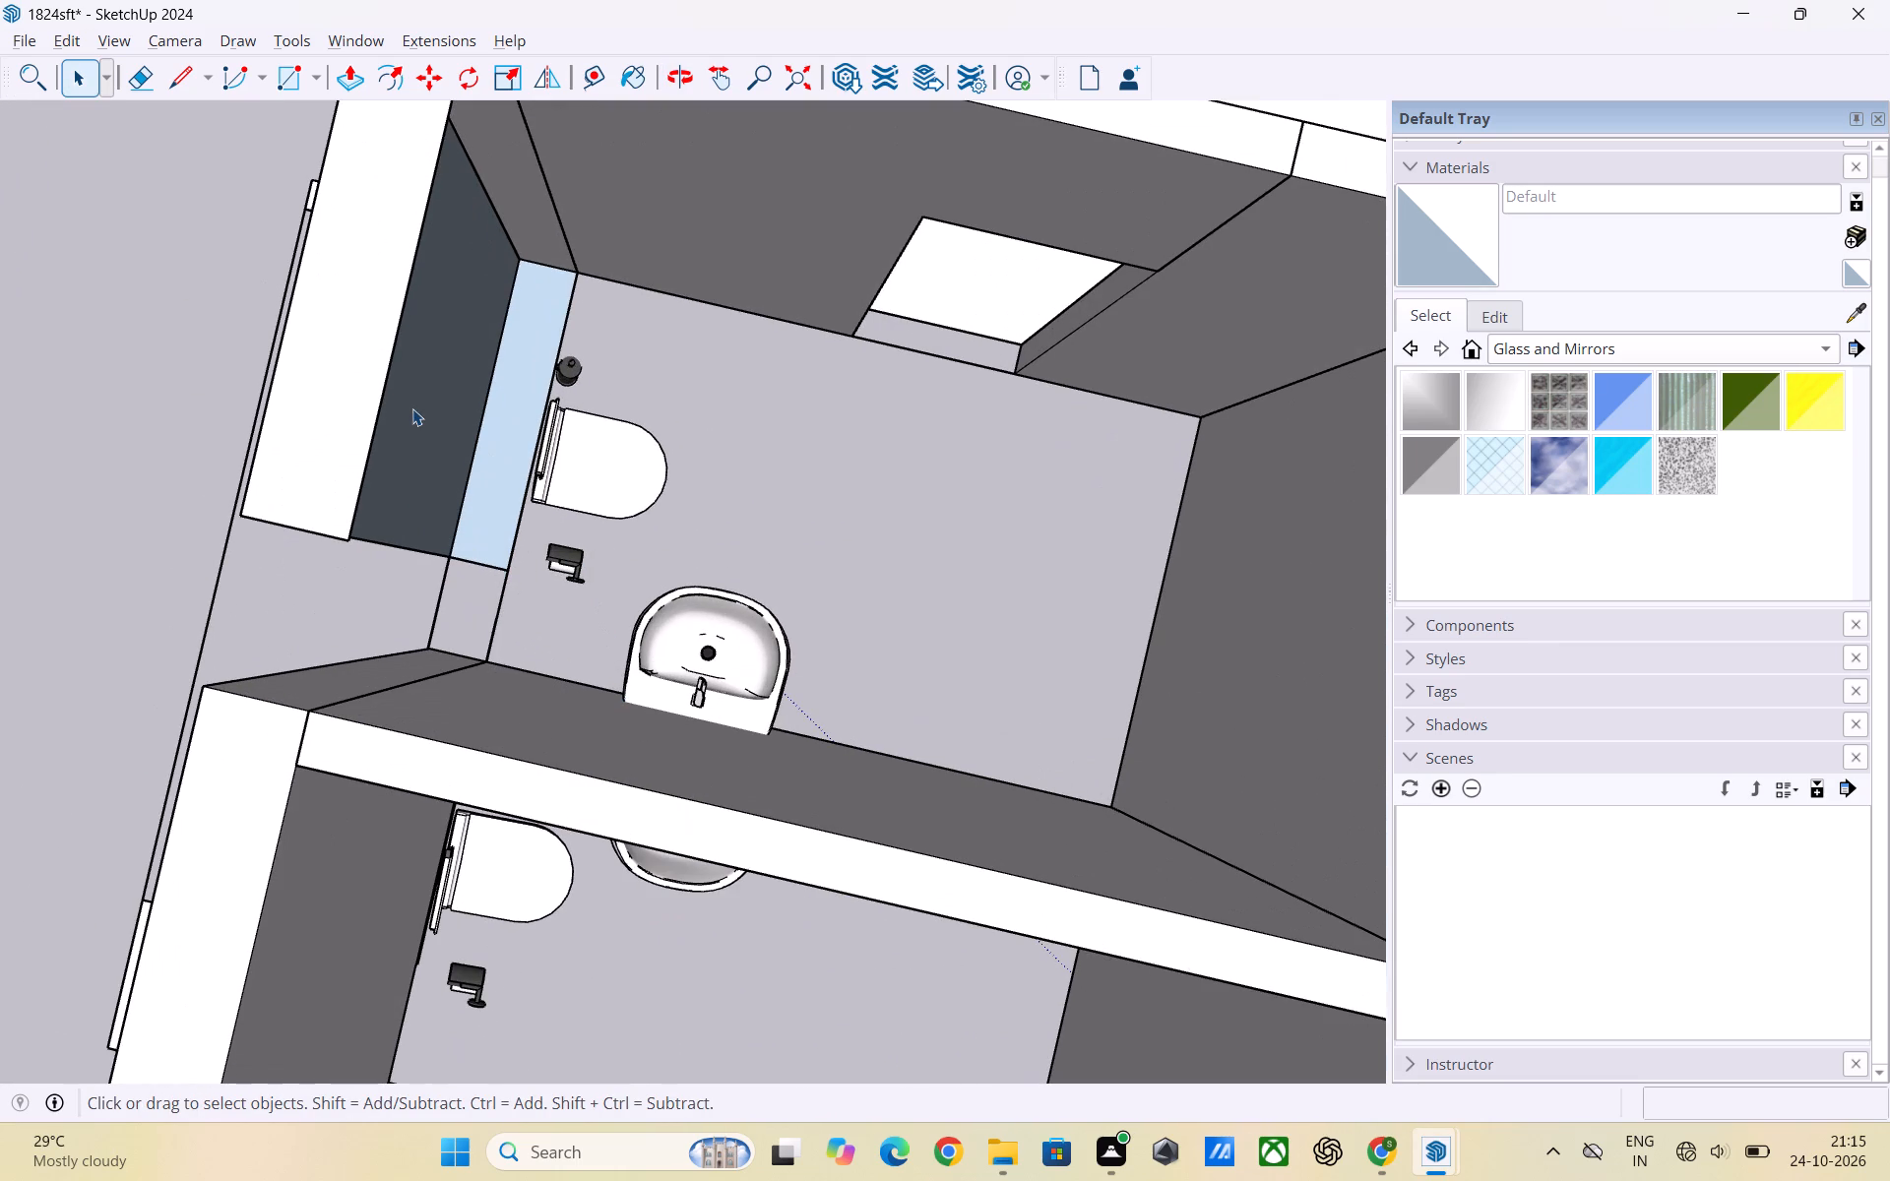
pyautogui.click(412, 408)
pyautogui.click(356, 396)
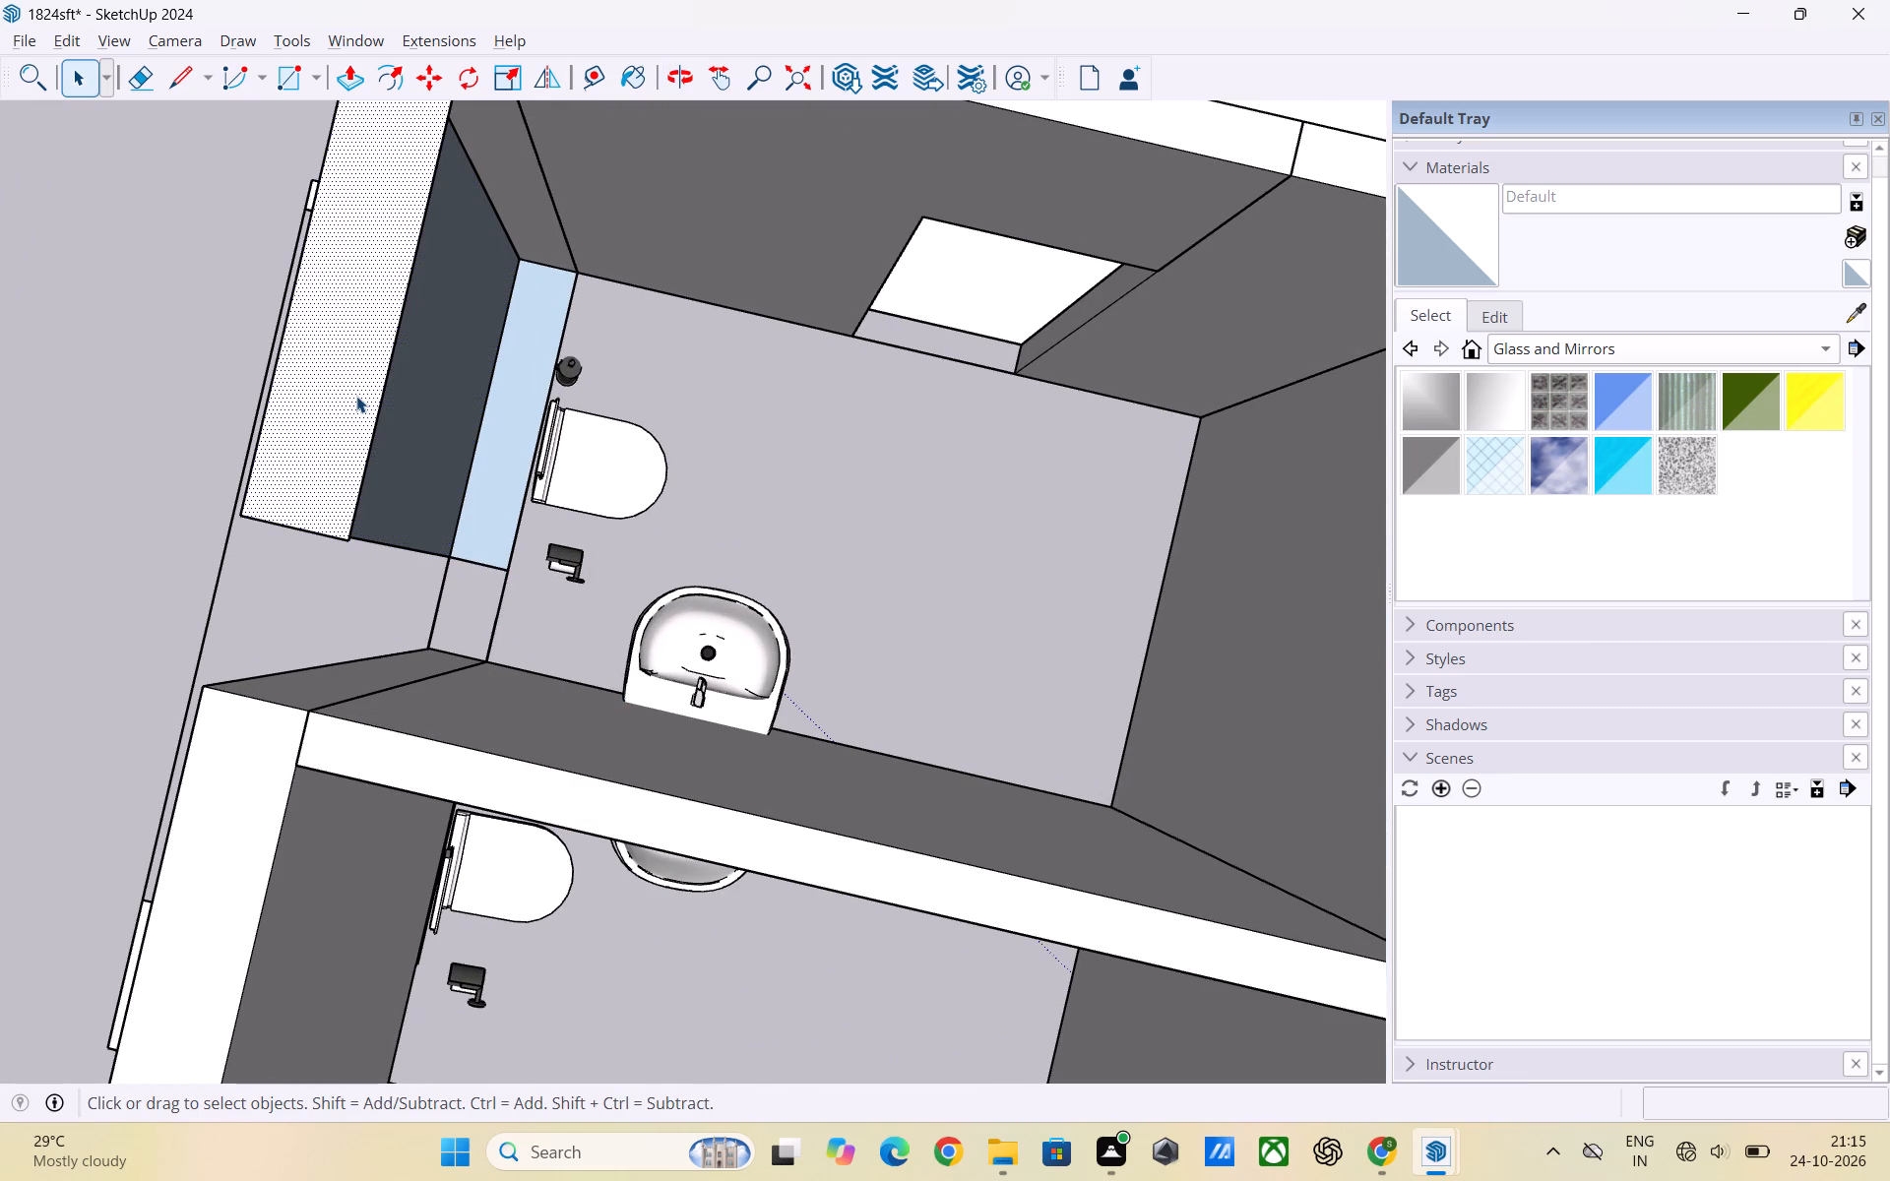
pyautogui.press('Delete')
pyautogui.click(392, 423)
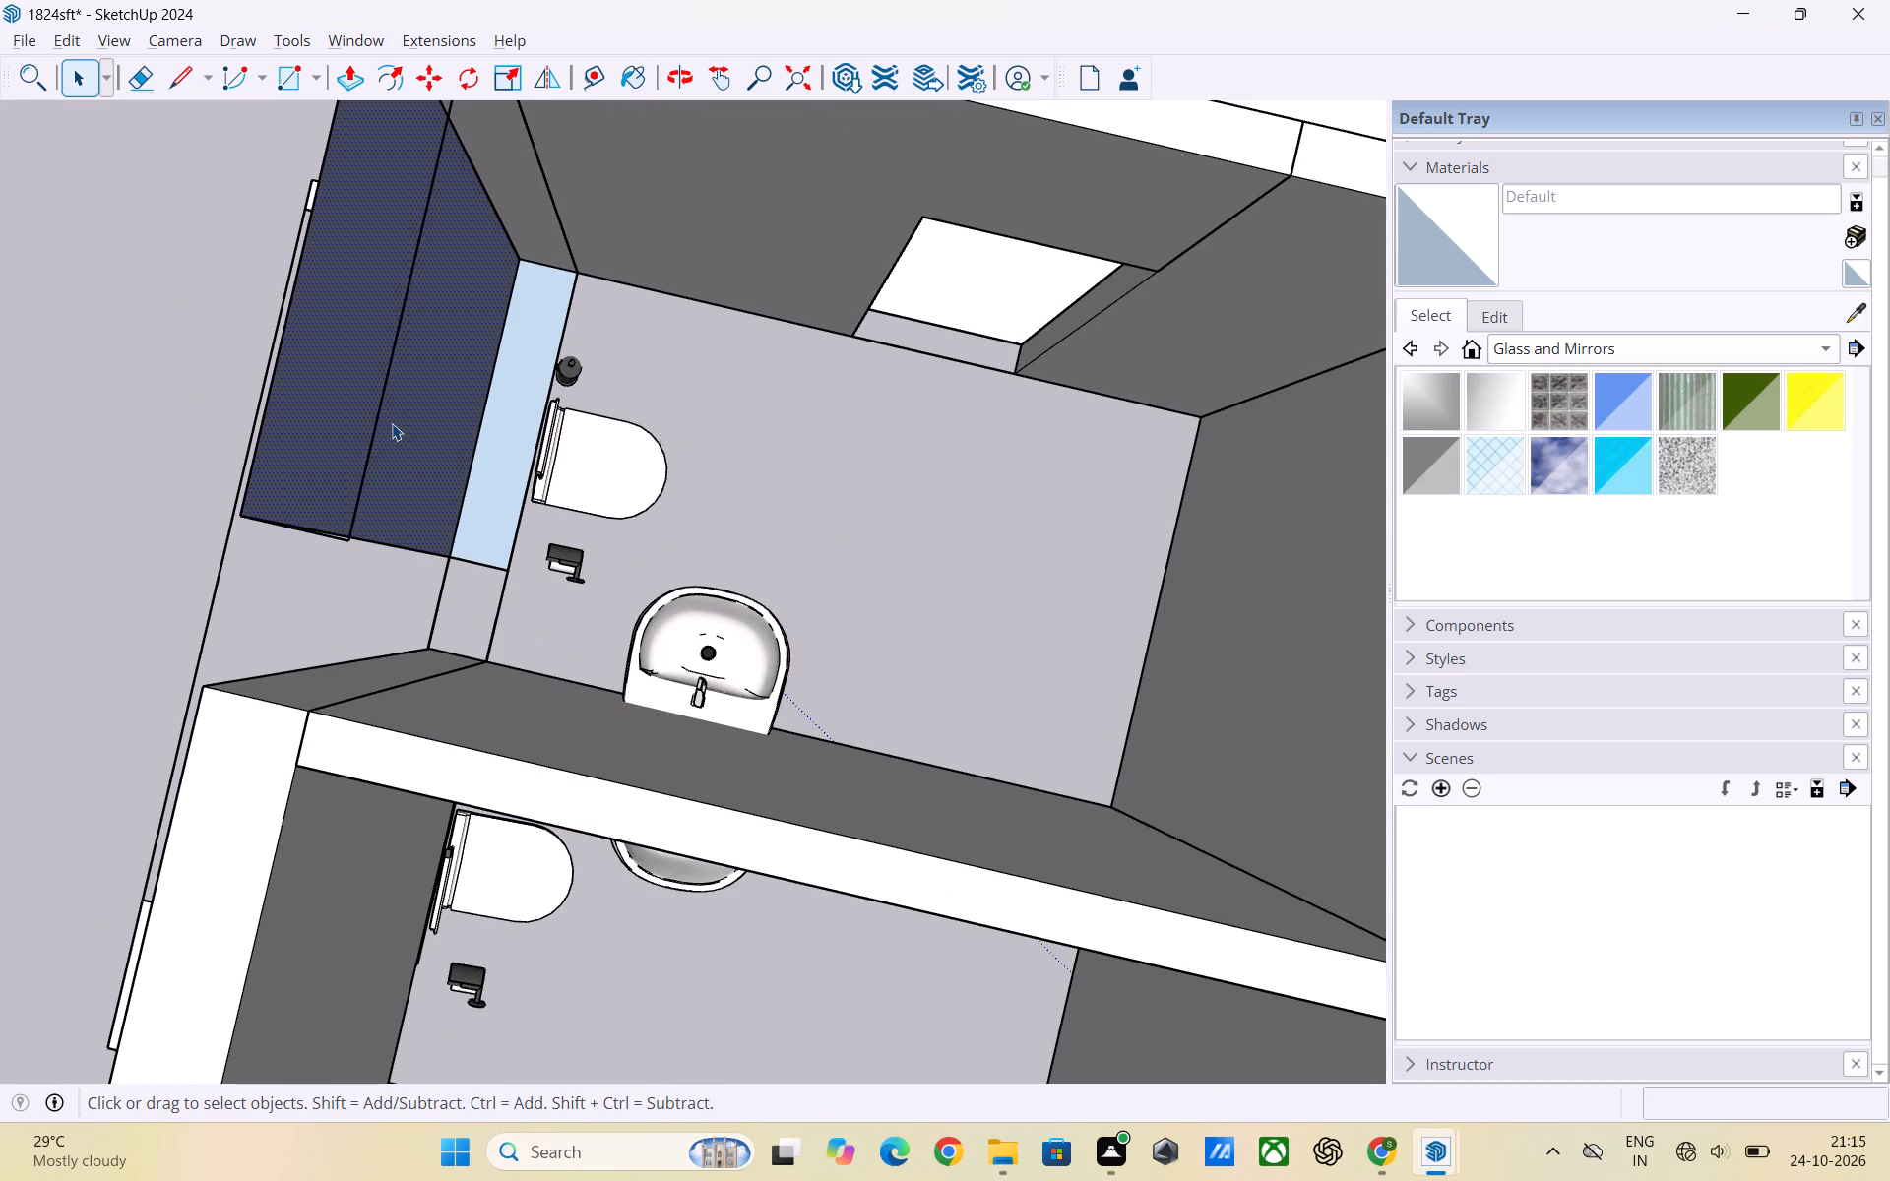
pyautogui.press('Delete')
# Delete the old wall section's leftover edges and the dividing line across the floor strip at its foot.
pyautogui.scroll(-3, 719, 571)
pyautogui.moveTo(743, 535); pyautogui.dragTo(900, 557, button='middle')
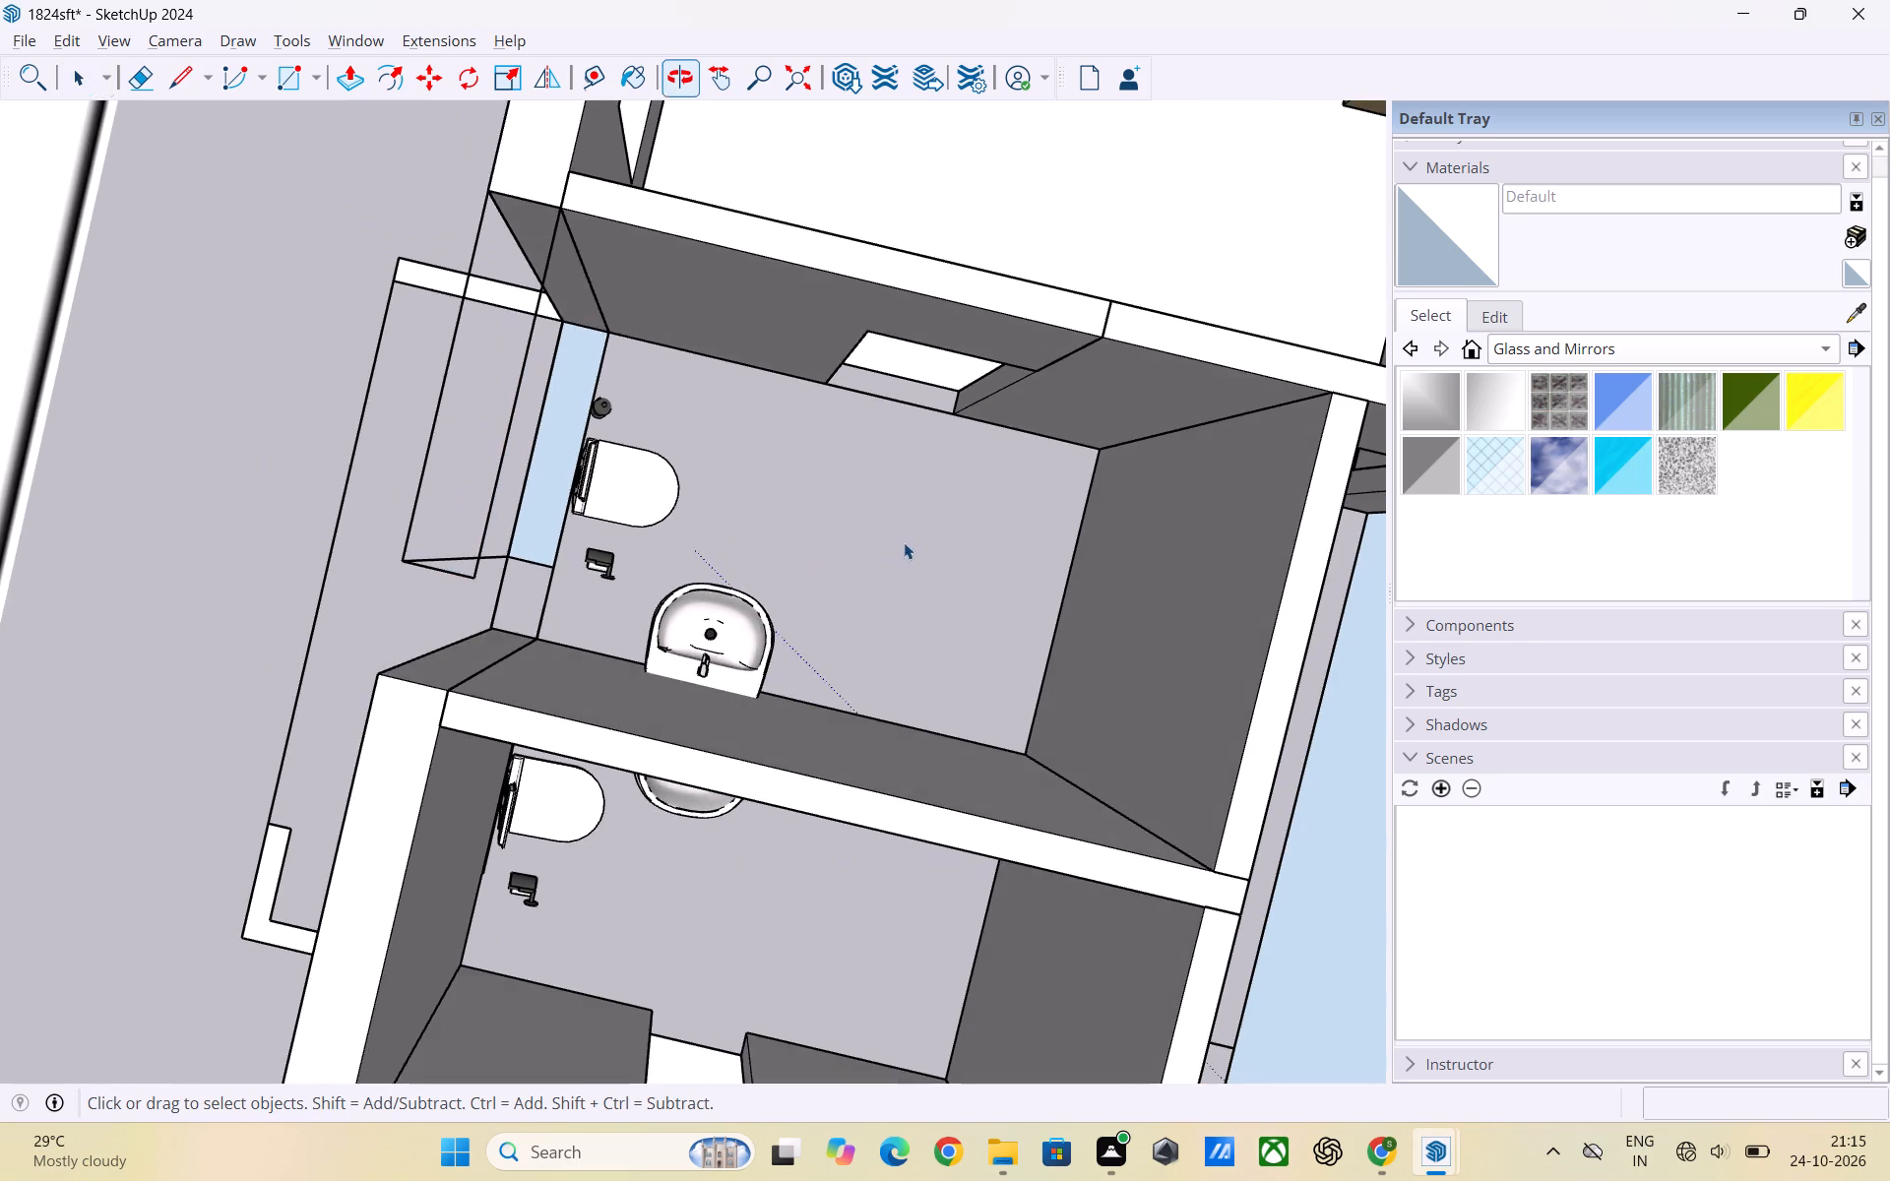
pyautogui.scroll(-7, 909, 671)
pyautogui.moveTo(450, 690); pyautogui.dragTo(747, 653, button='middle')
pyautogui.scroll(5, 746, 557)
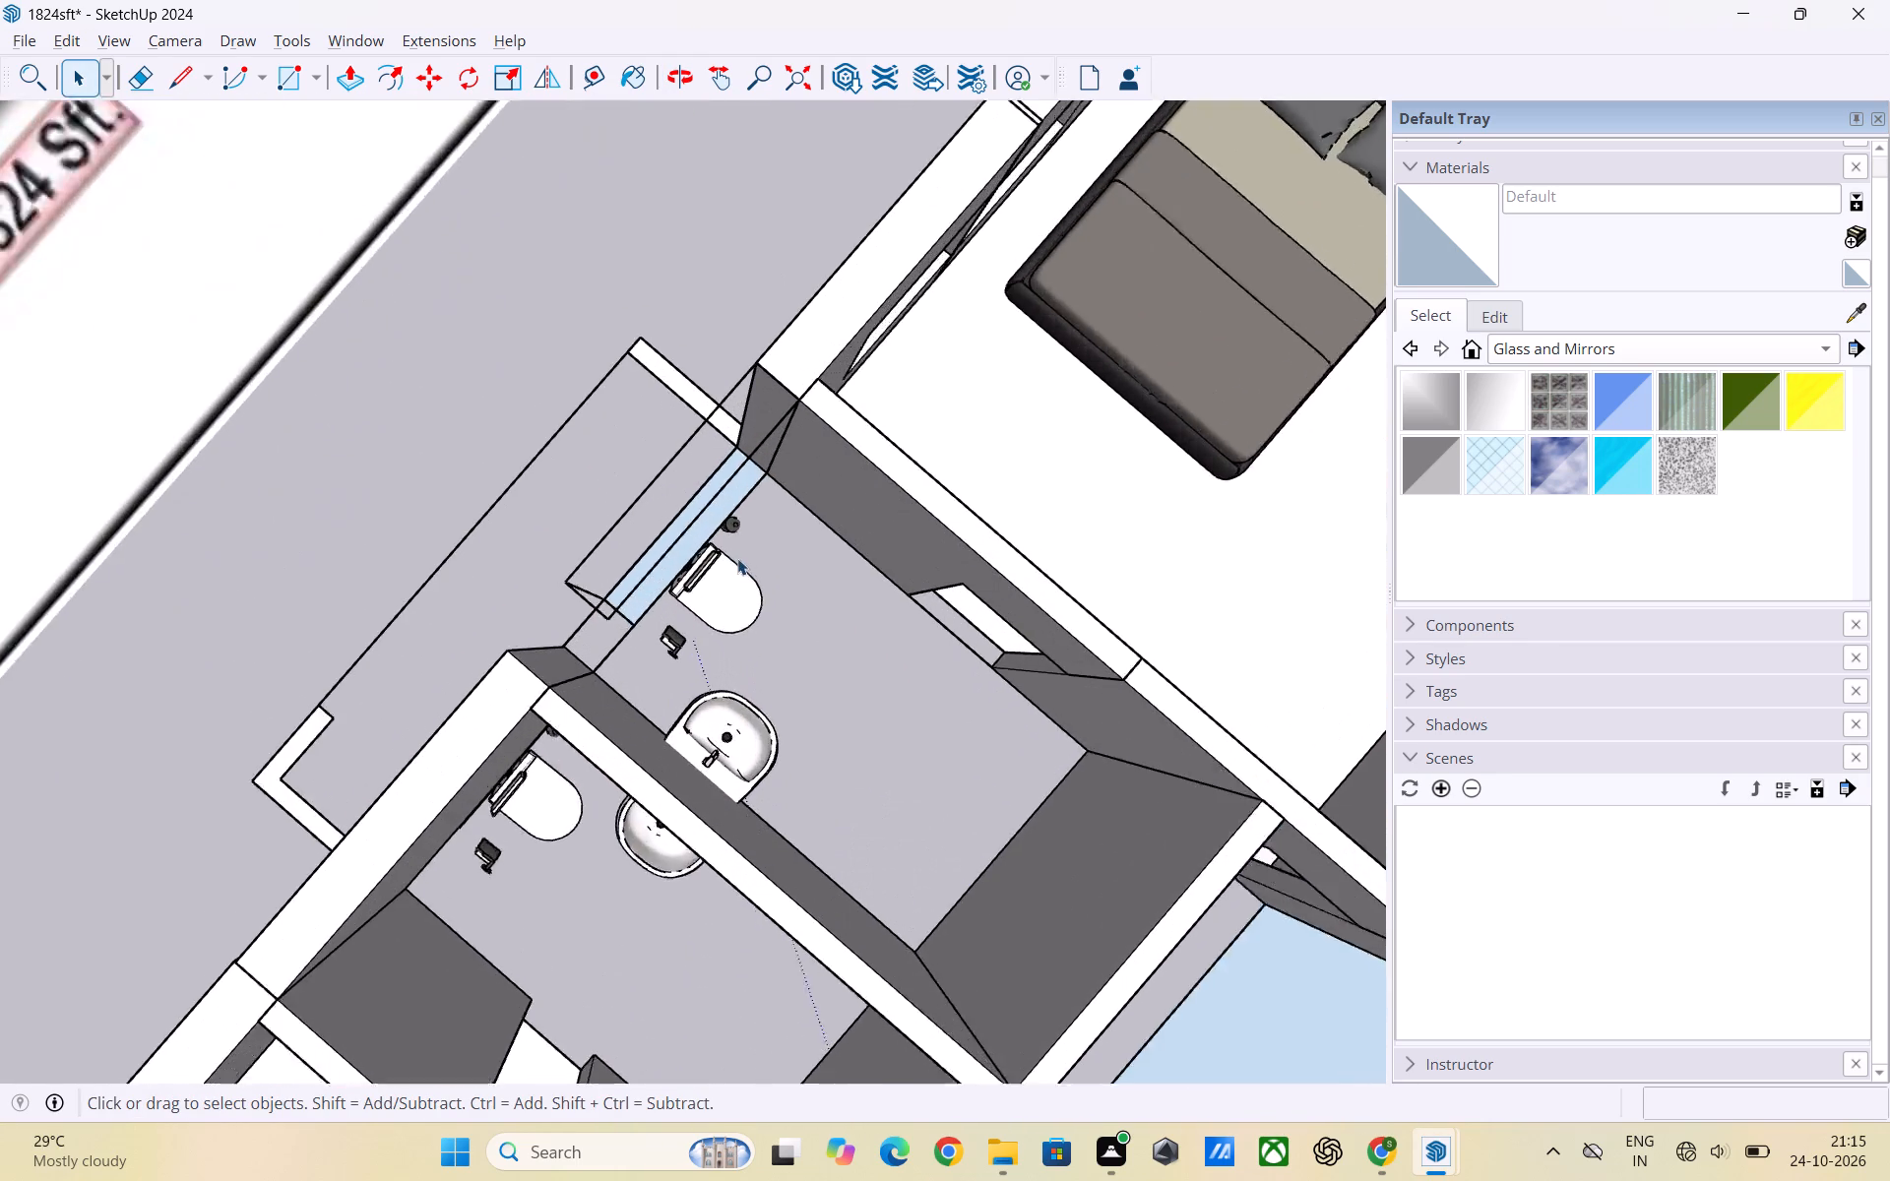
pyautogui.scroll(1, 737, 558)
pyautogui.moveTo(734, 564); pyautogui.dragTo(602, 460, button='middle')
pyautogui.scroll(3, 584, 423)
pyautogui.click(579, 492)
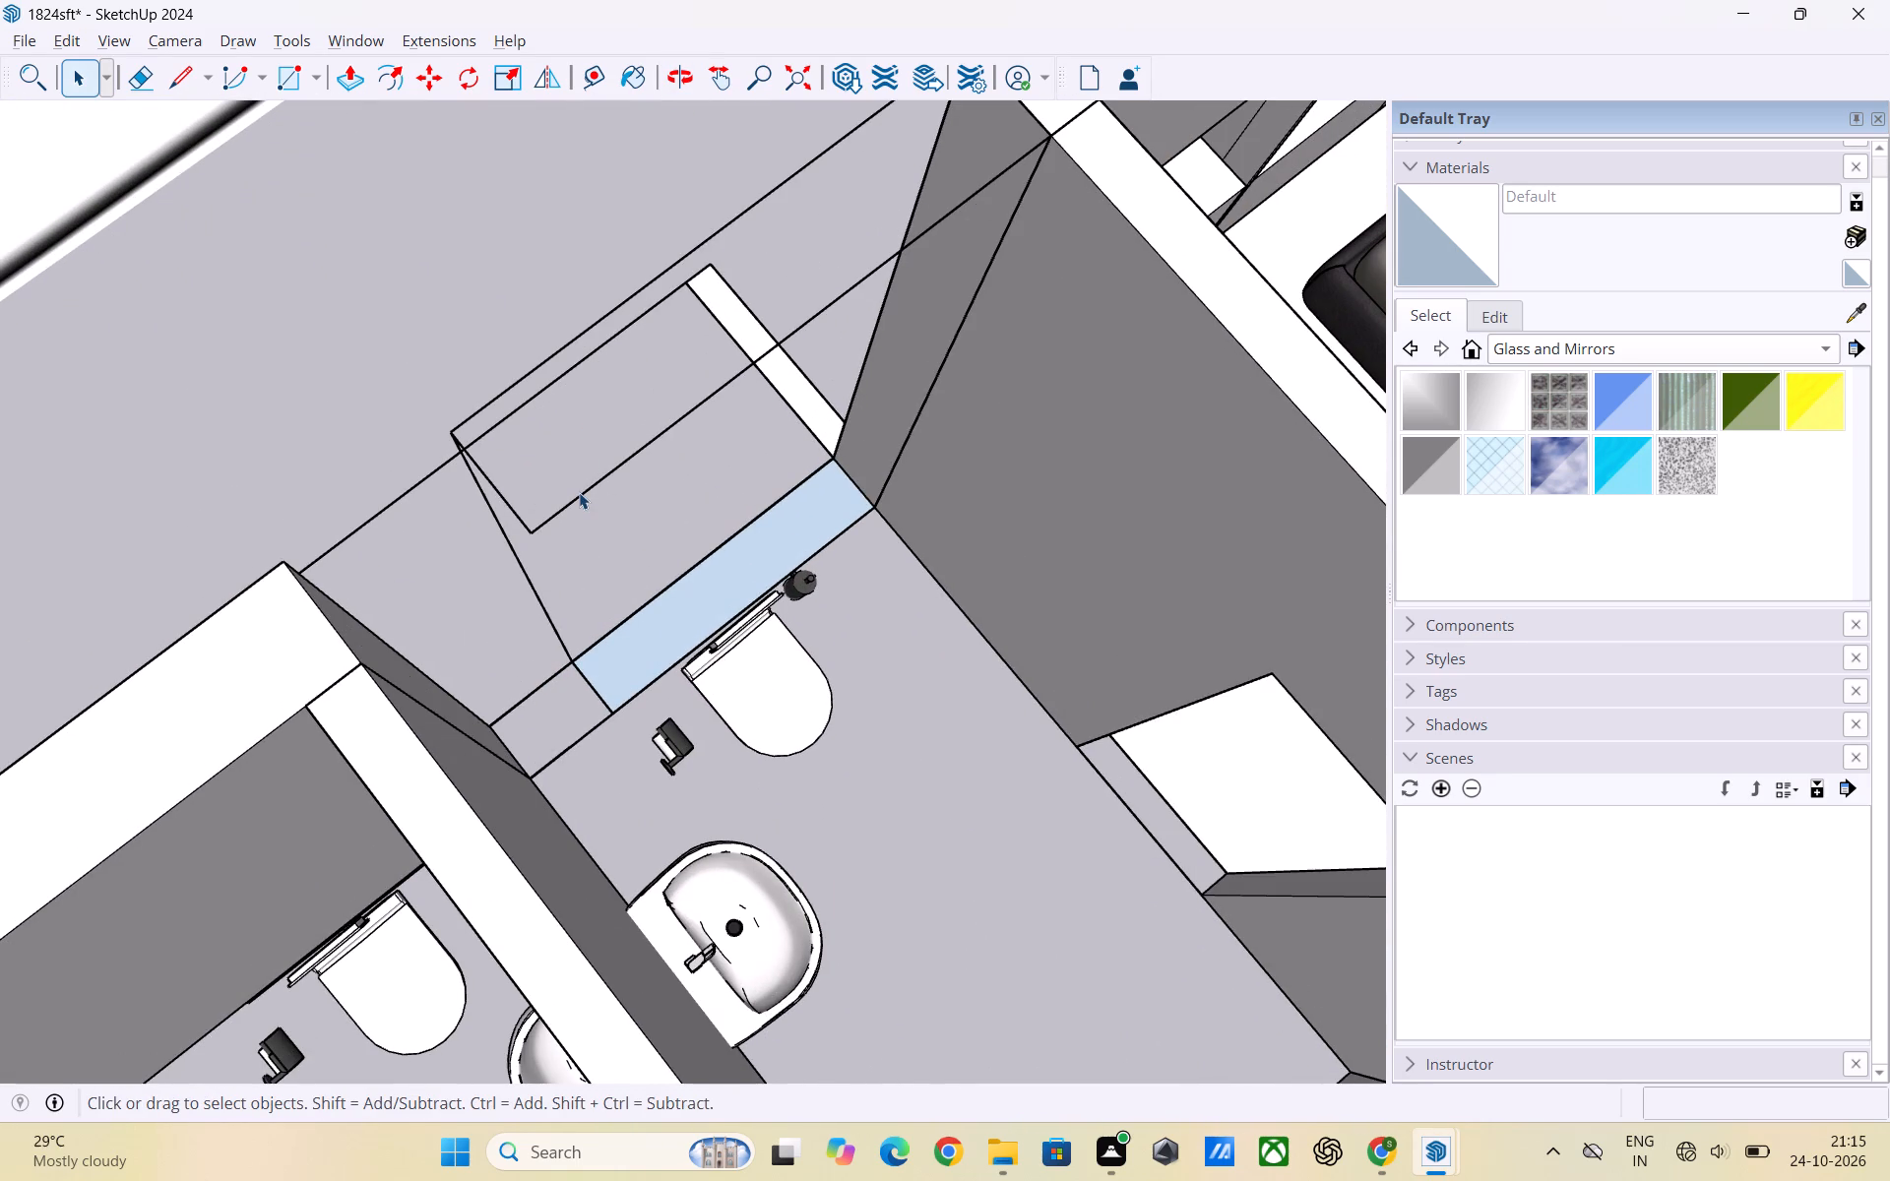
pyautogui.click(568, 505)
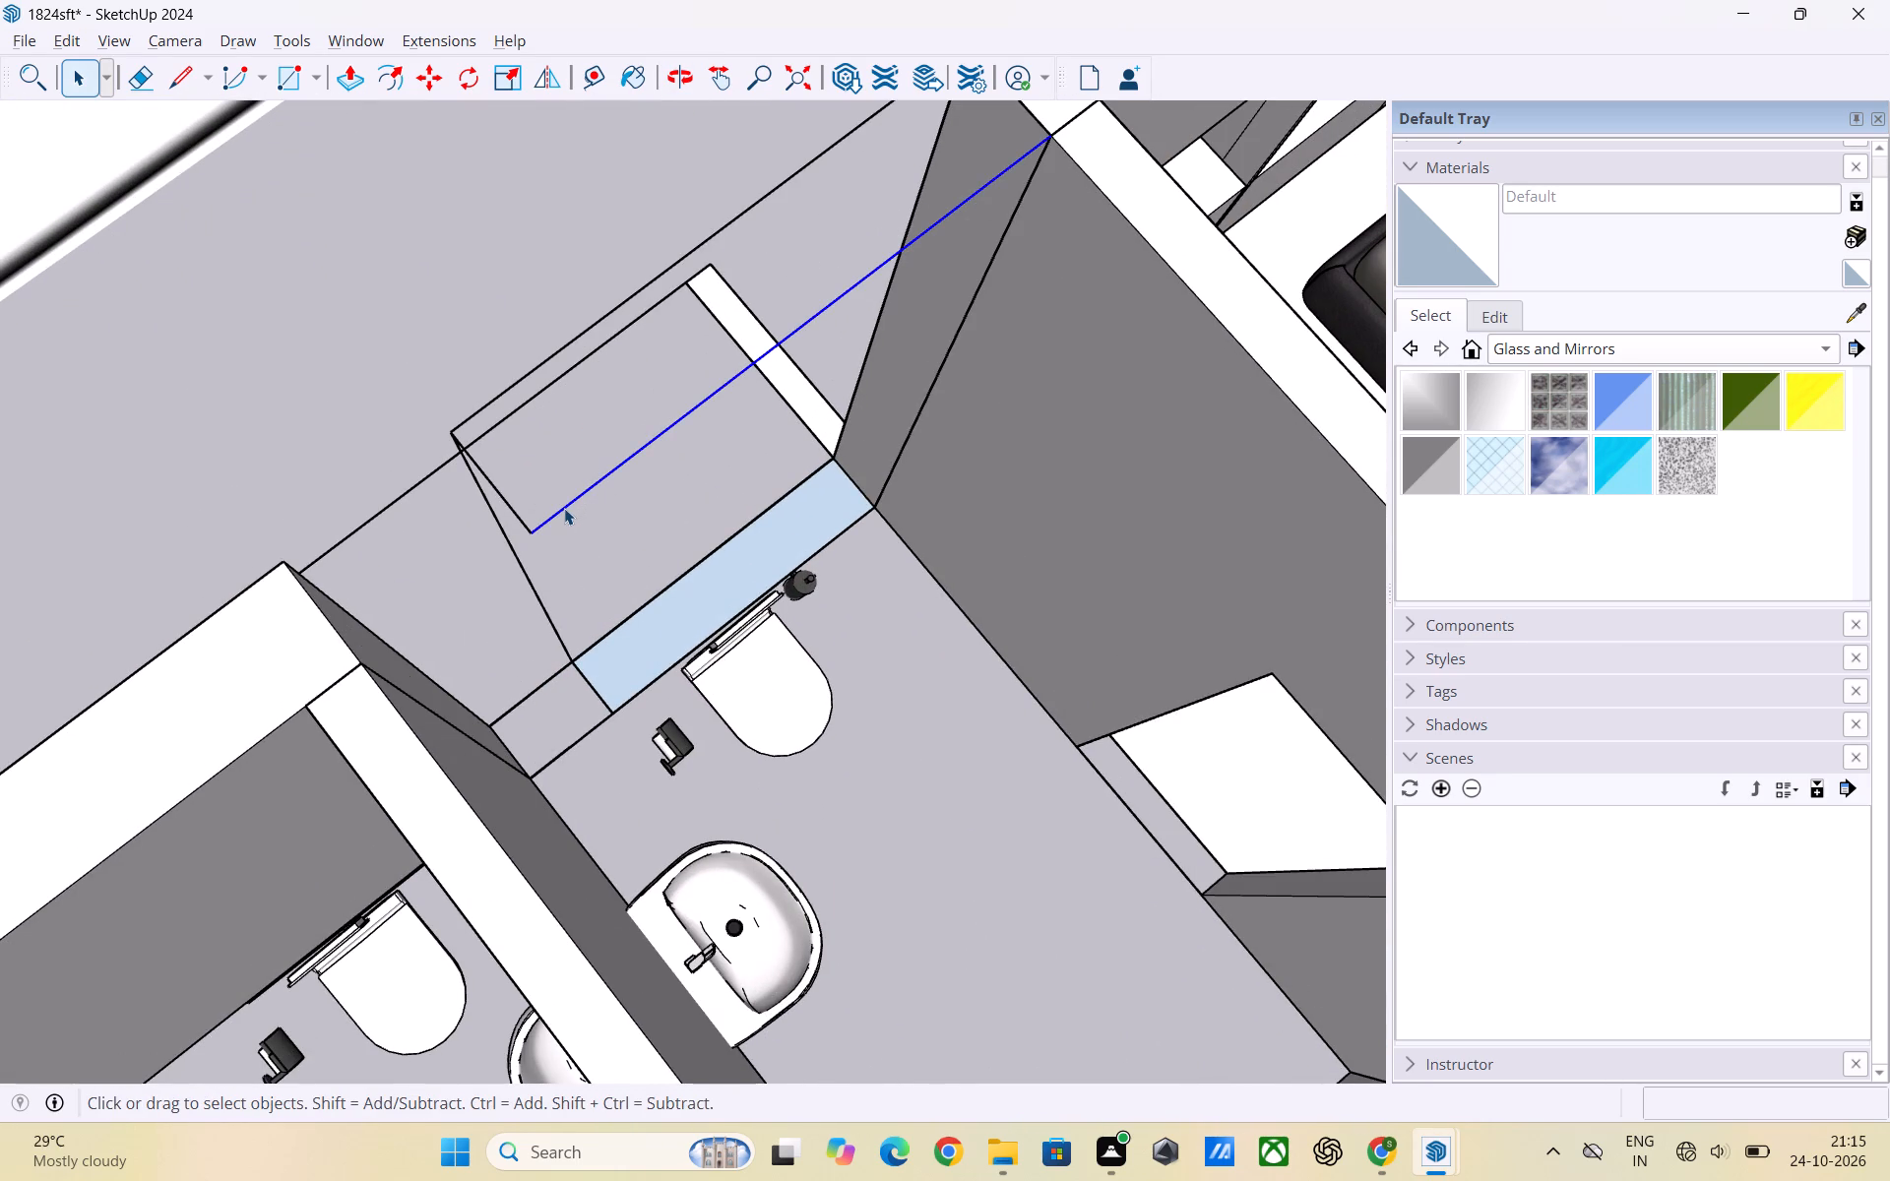
pyautogui.press('Delete')
pyautogui.click(494, 403)
pyautogui.press('Delete')
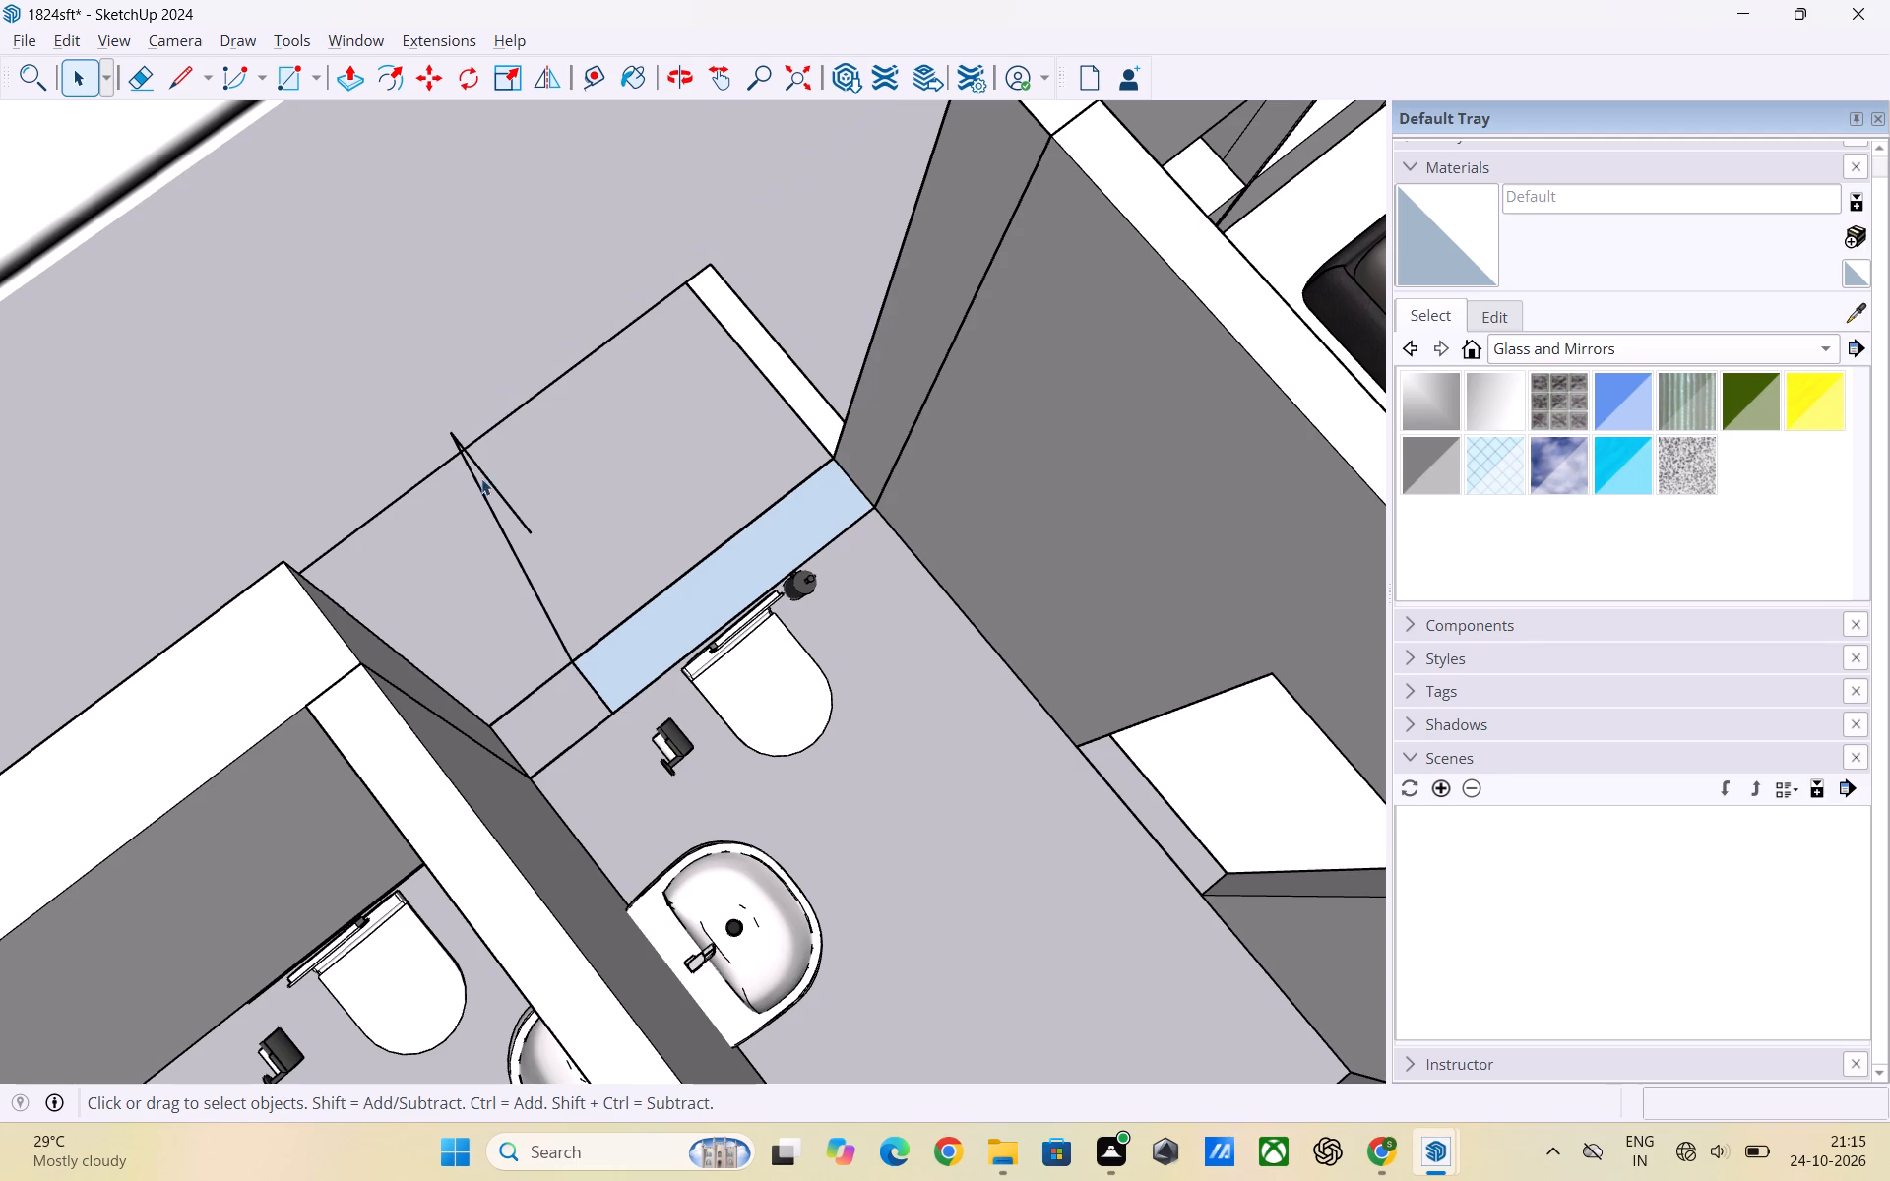
pyautogui.click(496, 491)
pyautogui.press('Delete')
pyautogui.click(497, 514)
pyautogui.press('Delete')
pyautogui.click(590, 683)
pyautogui.press('Delete')
# Draw a rectangle 5' by about 9" over the floor strip between the two toilet walls.
pyautogui.scroll(-6, 713, 678)
pyautogui.moveTo(746, 704); pyautogui.dragTo(1186, 758, button='middle')
pyautogui.scroll(-1, 751, 704)
pyautogui.scroll(1, 1177, 764)
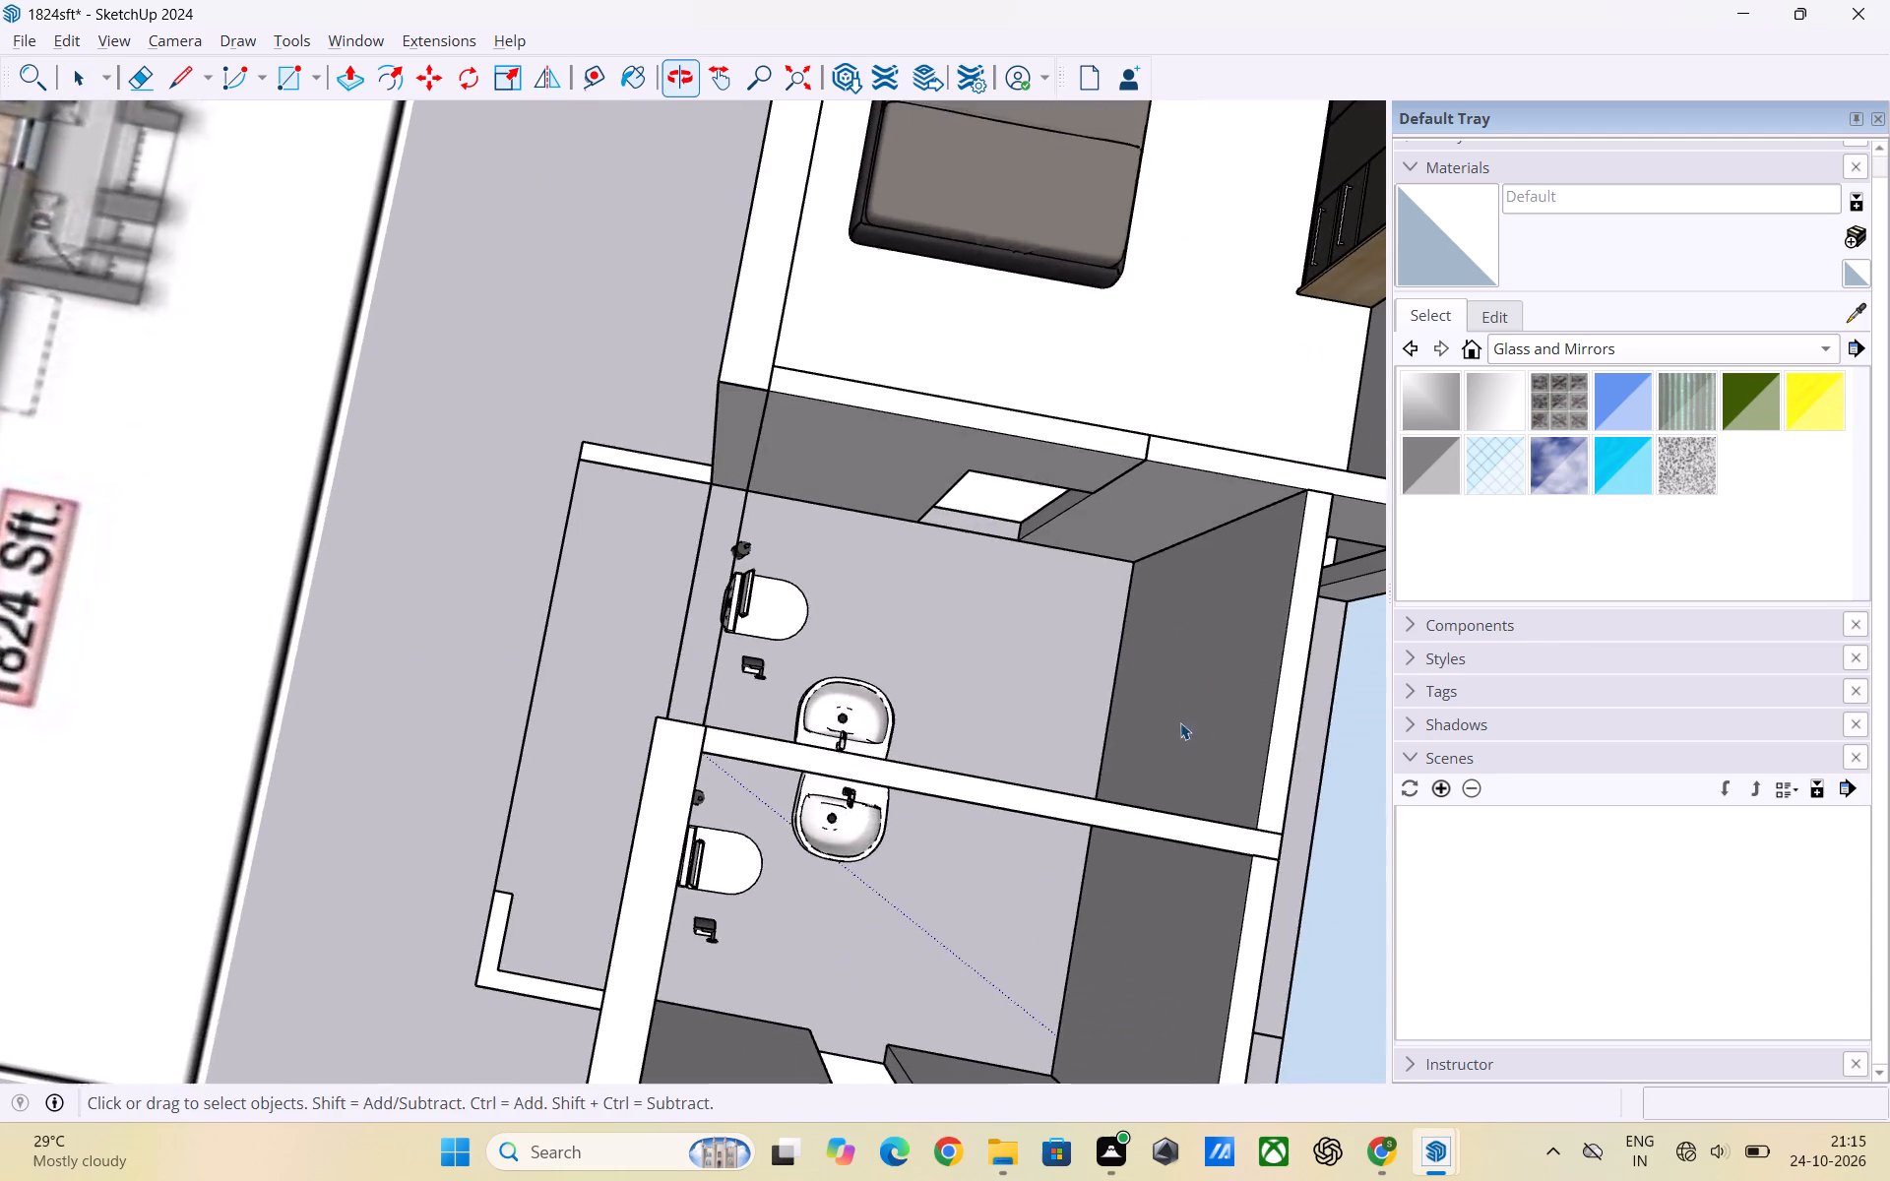
pyautogui.scroll(-1, 892, 729)
pyautogui.scroll(3, 796, 722)
pyautogui.moveTo(517, 723); pyautogui.dragTo(727, 763, button='middle')
pyautogui.scroll(2, 696, 581)
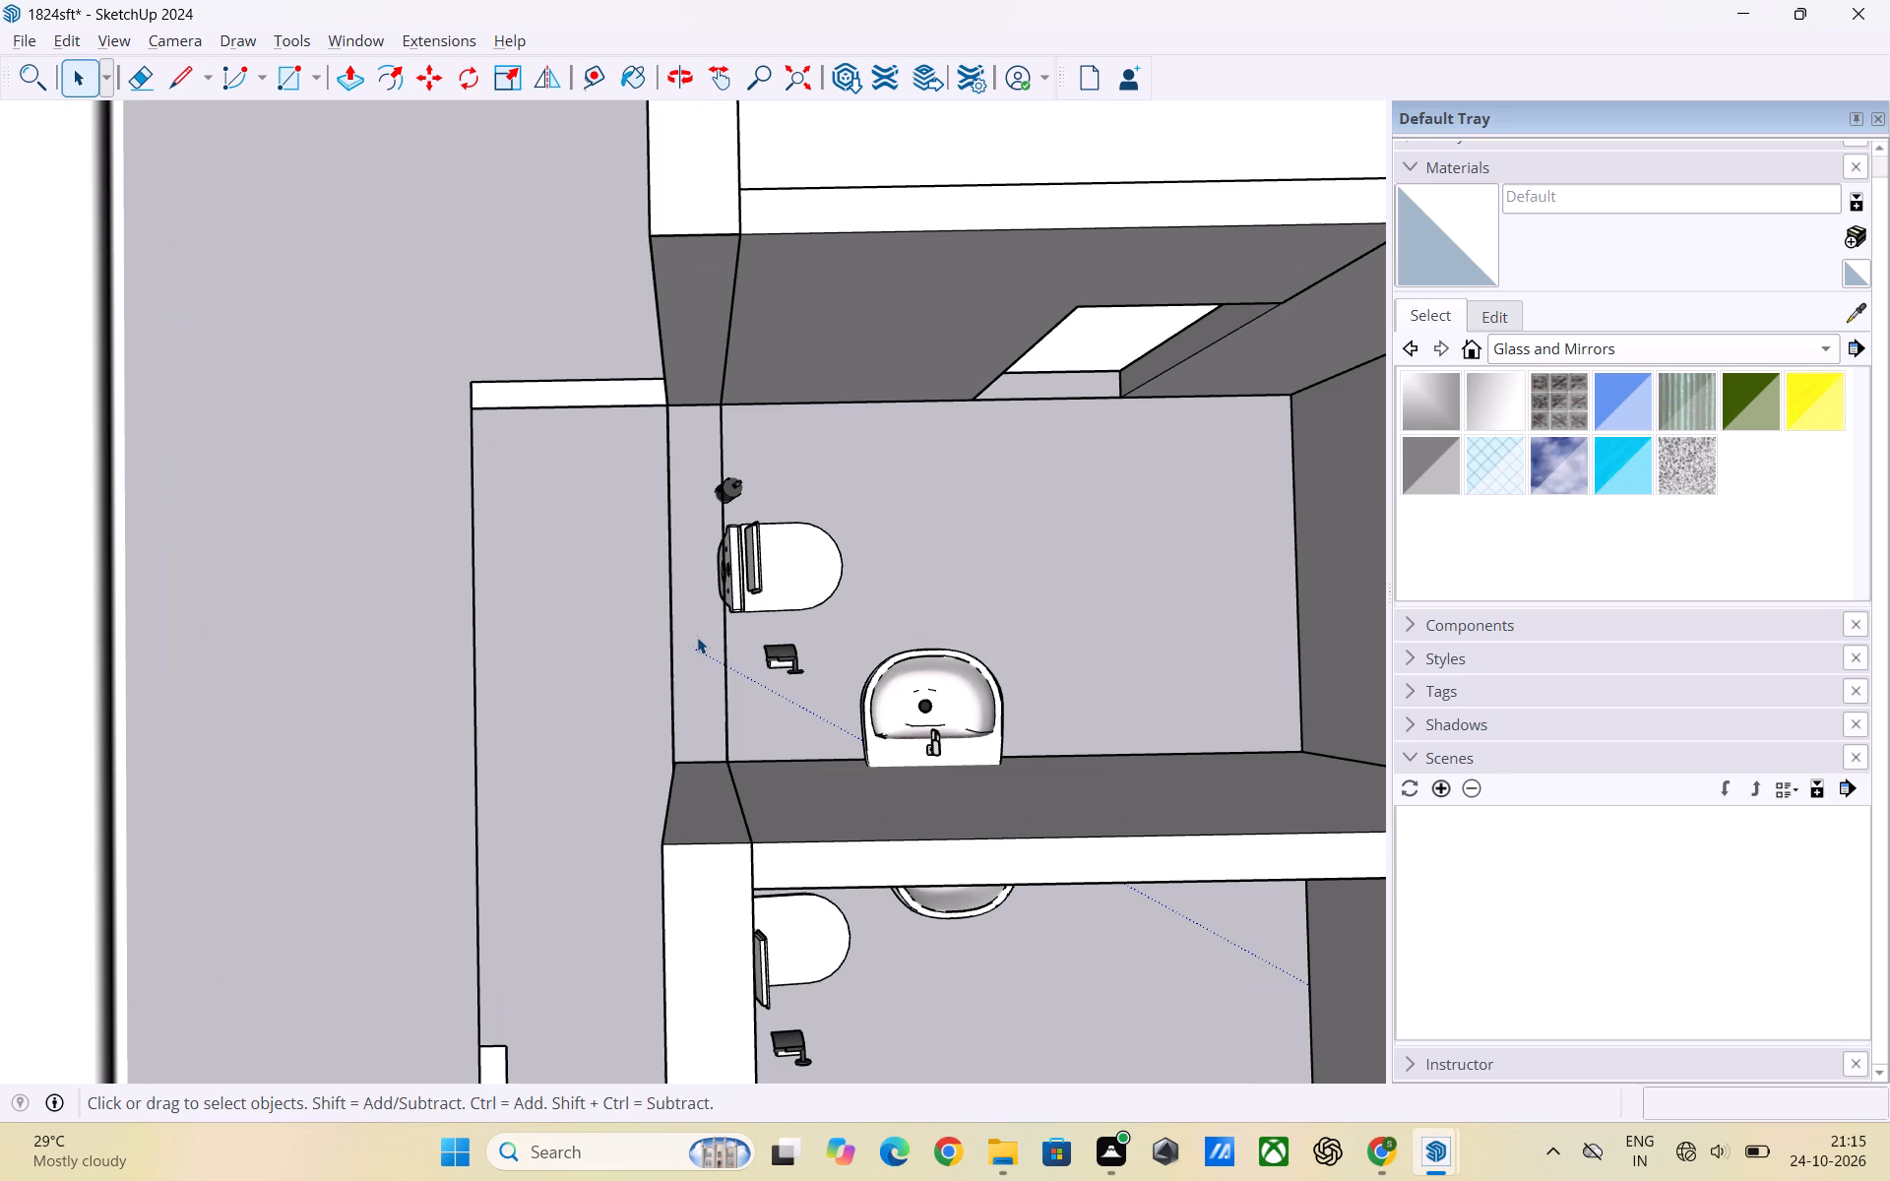
pyautogui.press('r')
pyautogui.scroll(3, 682, 529)
pyautogui.click(666, 365)
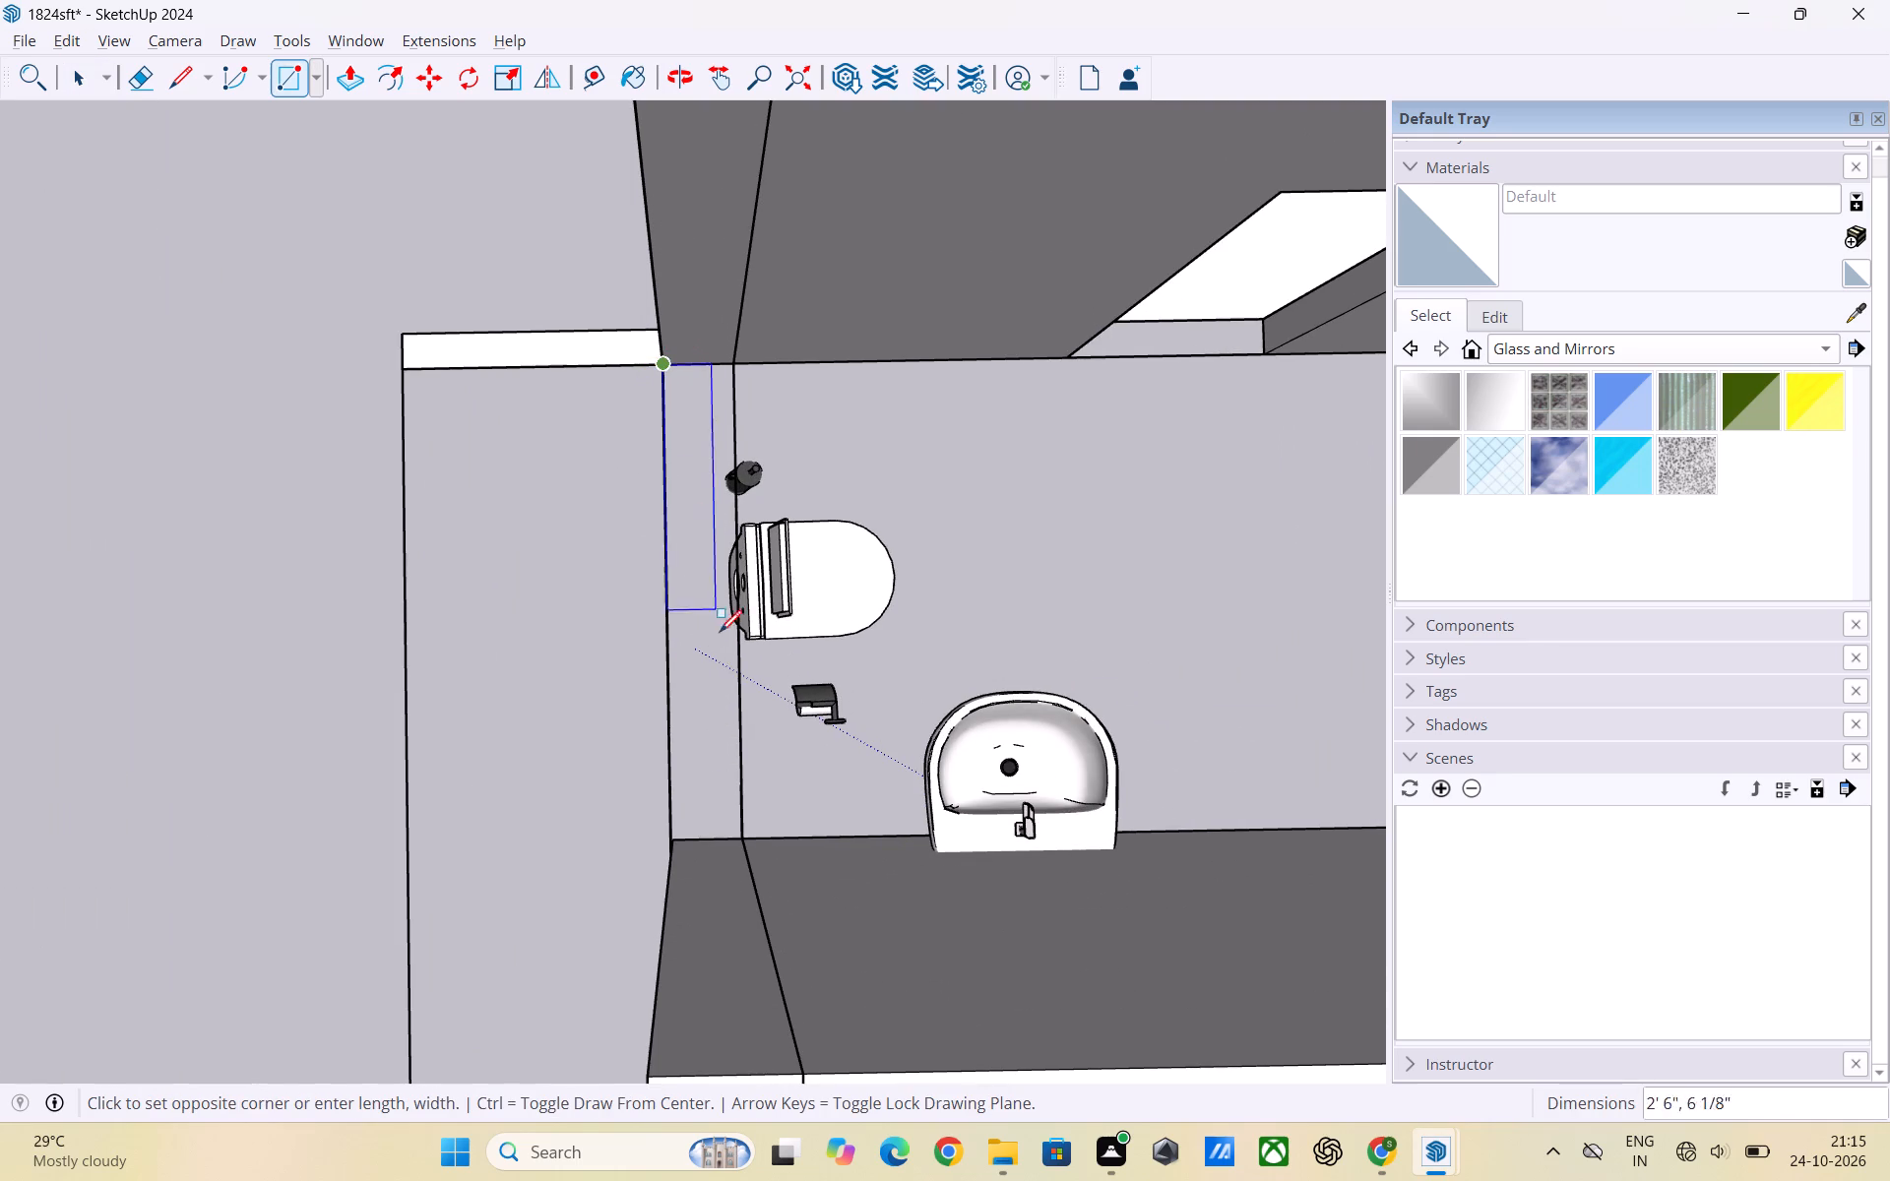
pyautogui.click(745, 834)
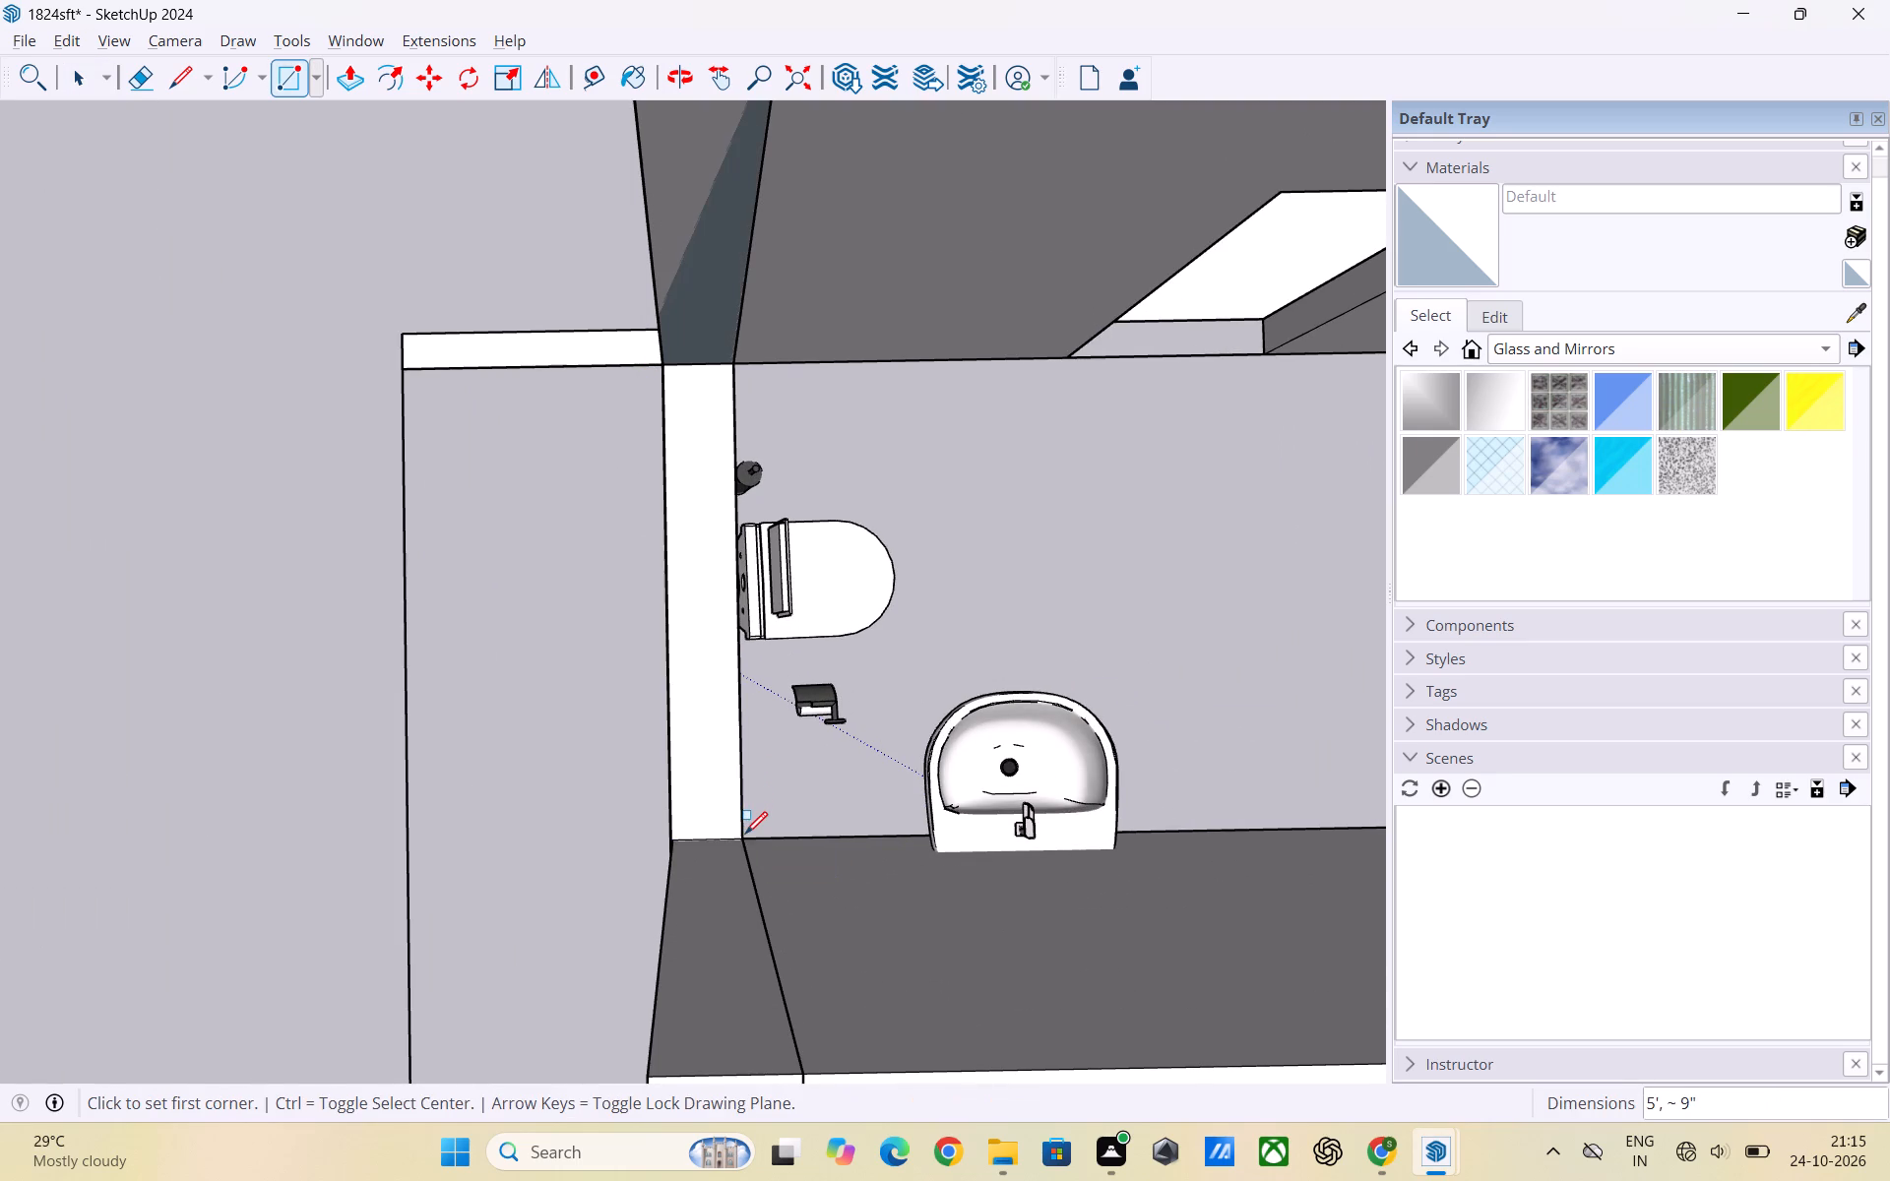
pyautogui.press('space')
pyautogui.click(557, 699)
# Group the new rectangular wall base together with its boundary edges.
pyautogui.scroll(-2, 870, 653)
pyautogui.moveTo(870, 656); pyautogui.dragTo(585, 631, button='middle')
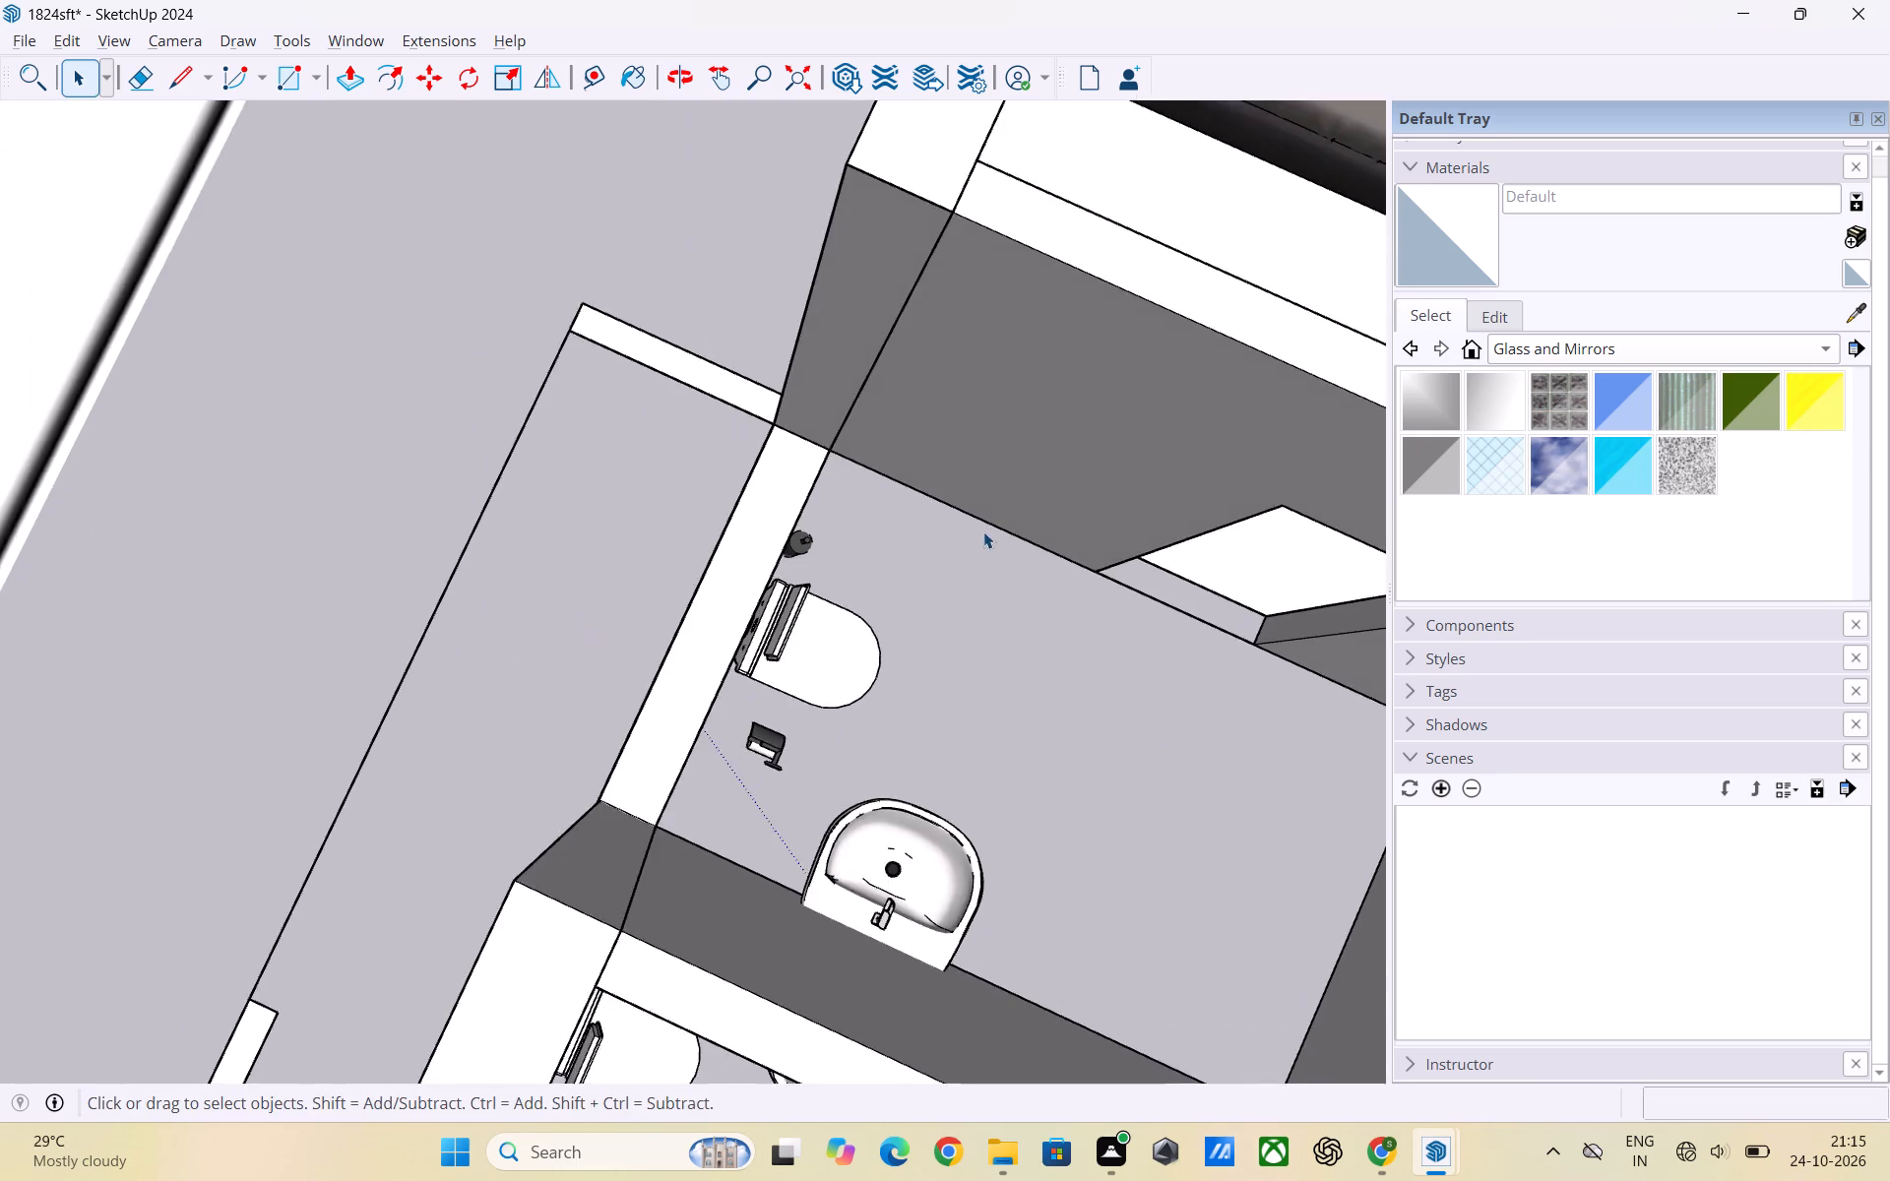
pyautogui.scroll(-3, 983, 531)
pyautogui.moveTo(1032, 570); pyautogui.dragTo(564, 636, button='middle')
pyautogui.scroll(-1, 747, 666)
pyautogui.scroll(3, 768, 676)
pyautogui.scroll(-4, 897, 654)
pyautogui.moveTo(976, 783); pyautogui.dragTo(636, 718, button='middle')
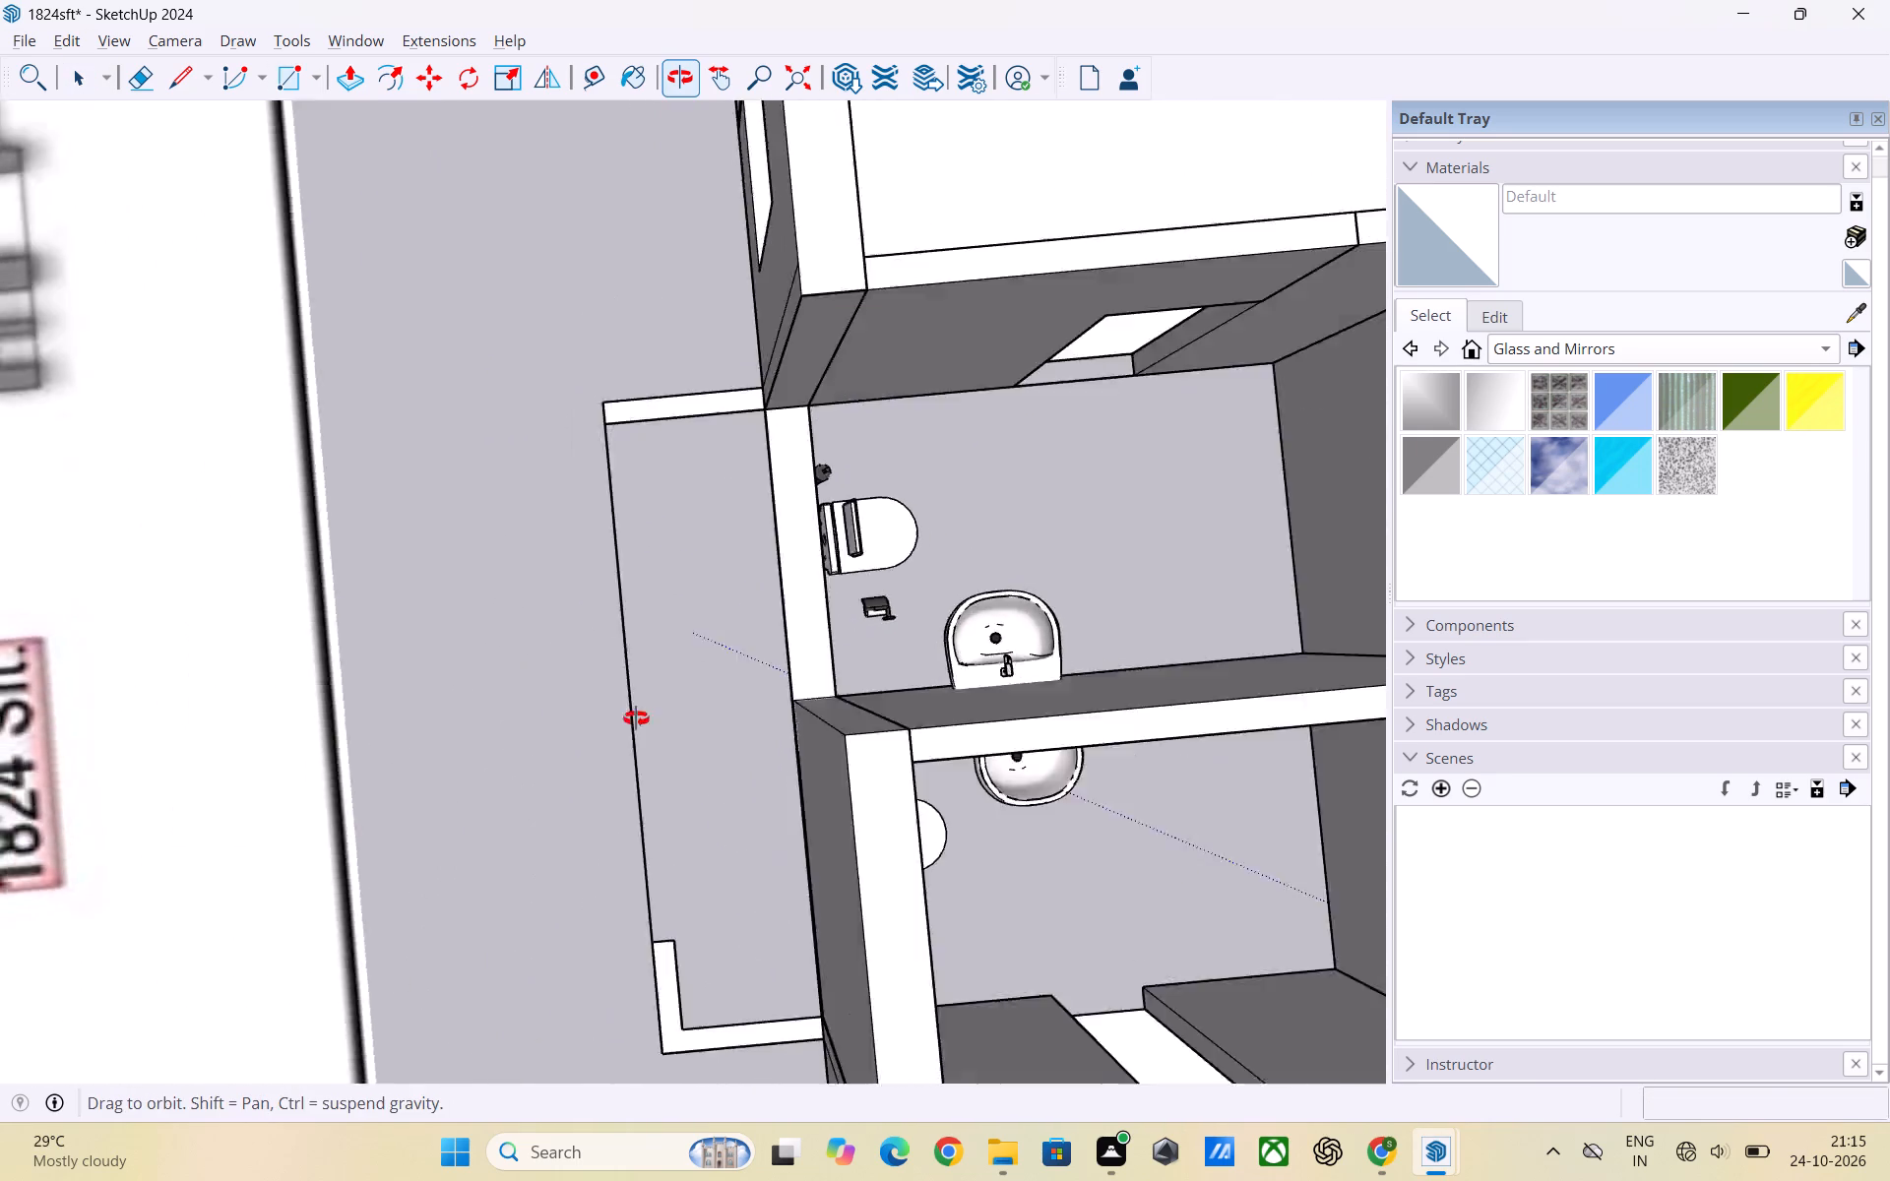
pyautogui.moveTo(636, 718); pyautogui.dragTo(521, 609, button='middle')
pyautogui.scroll(3, 850, 535)
pyautogui.scroll(-9, 1204, 611)
pyautogui.moveTo(642, 674); pyautogui.dragTo(982, 748, button='middle')
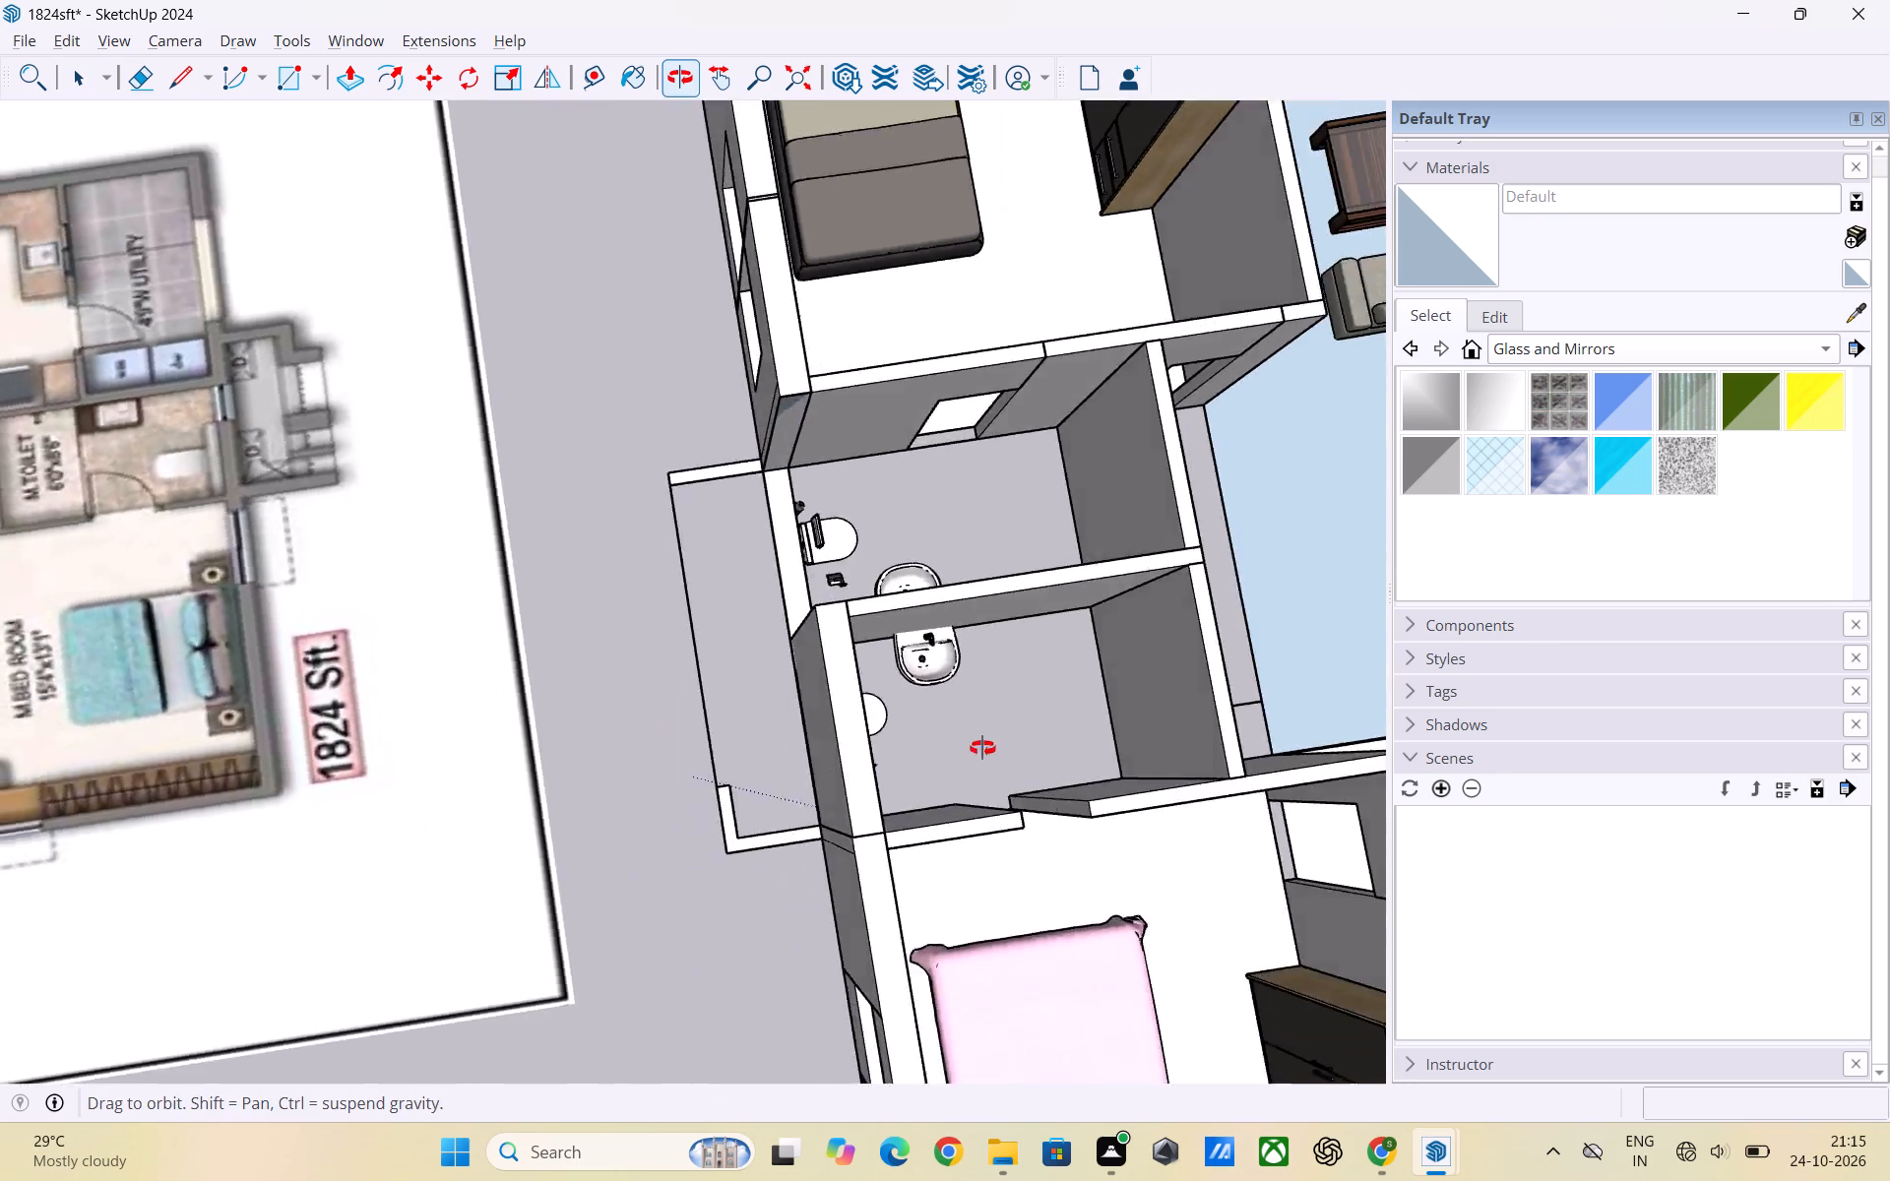
pyautogui.moveTo(982, 748); pyautogui.dragTo(1475, 585, button='middle')
pyautogui.scroll(3, 797, 528)
pyautogui.moveTo(455, 618); pyautogui.dragTo(742, 651, button='middle')
pyautogui.scroll(2, 614, 559)
pyautogui.moveTo(613, 533); pyautogui.dragTo(625, 641, button='middle')
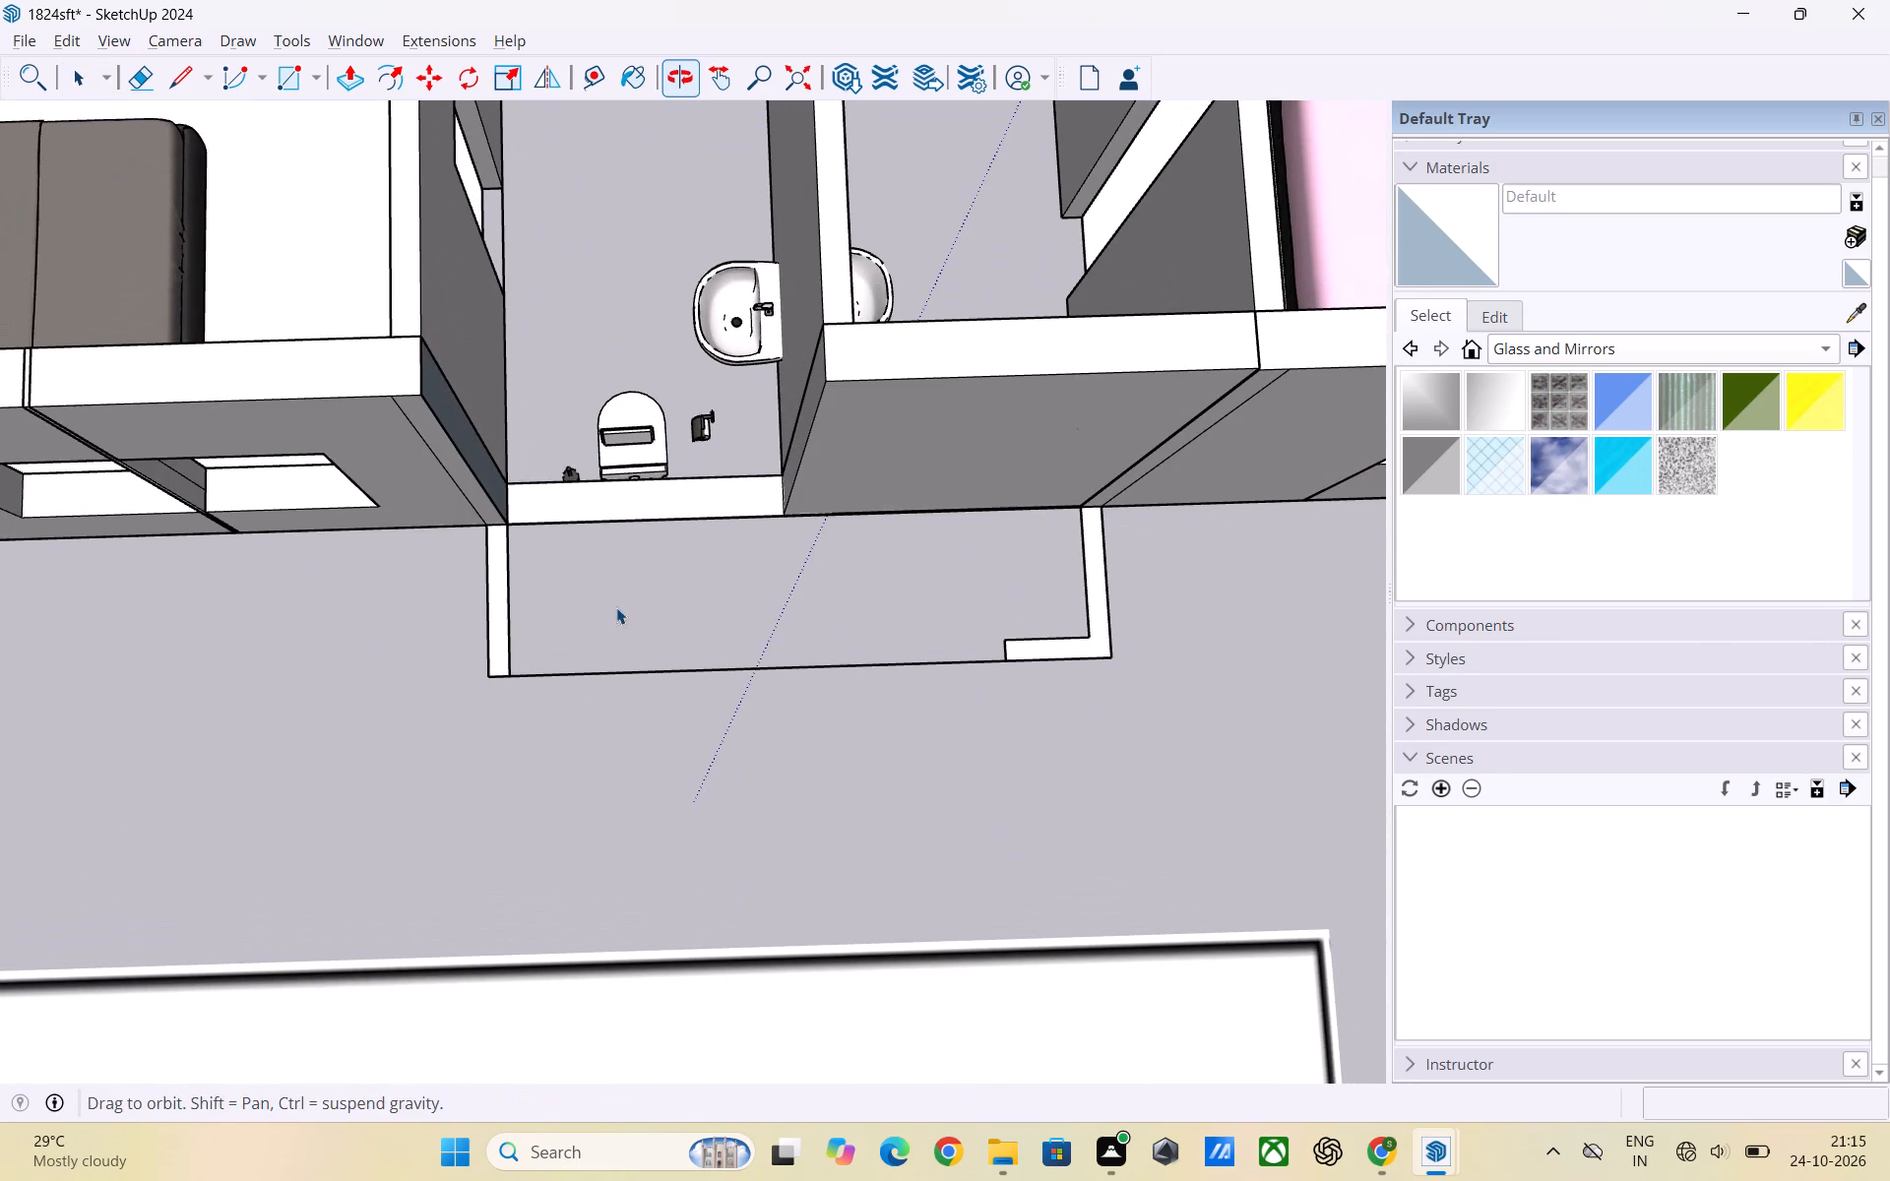
pyautogui.doubleClick(638, 504)
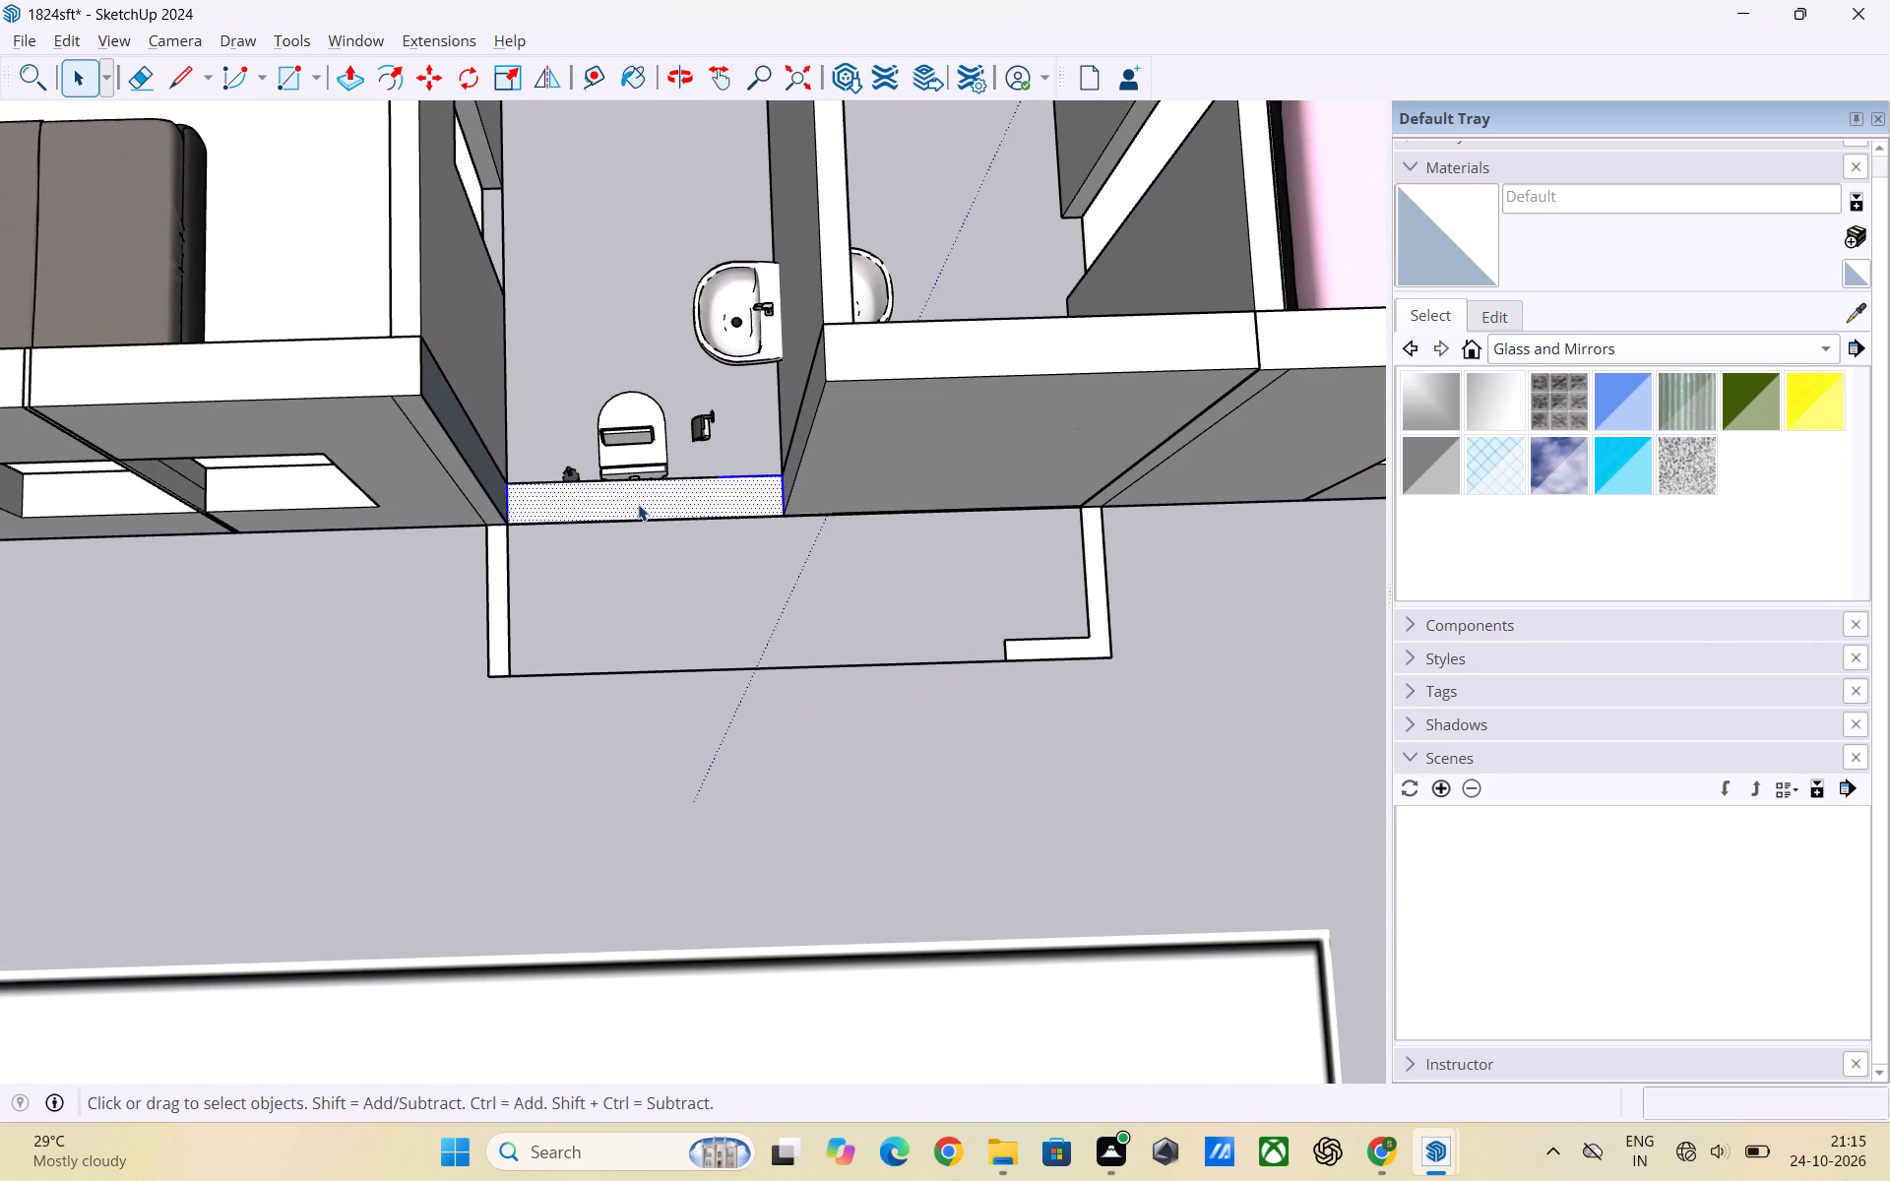
pyautogui.rightClick(638, 504)
pyautogui.click(697, 731)
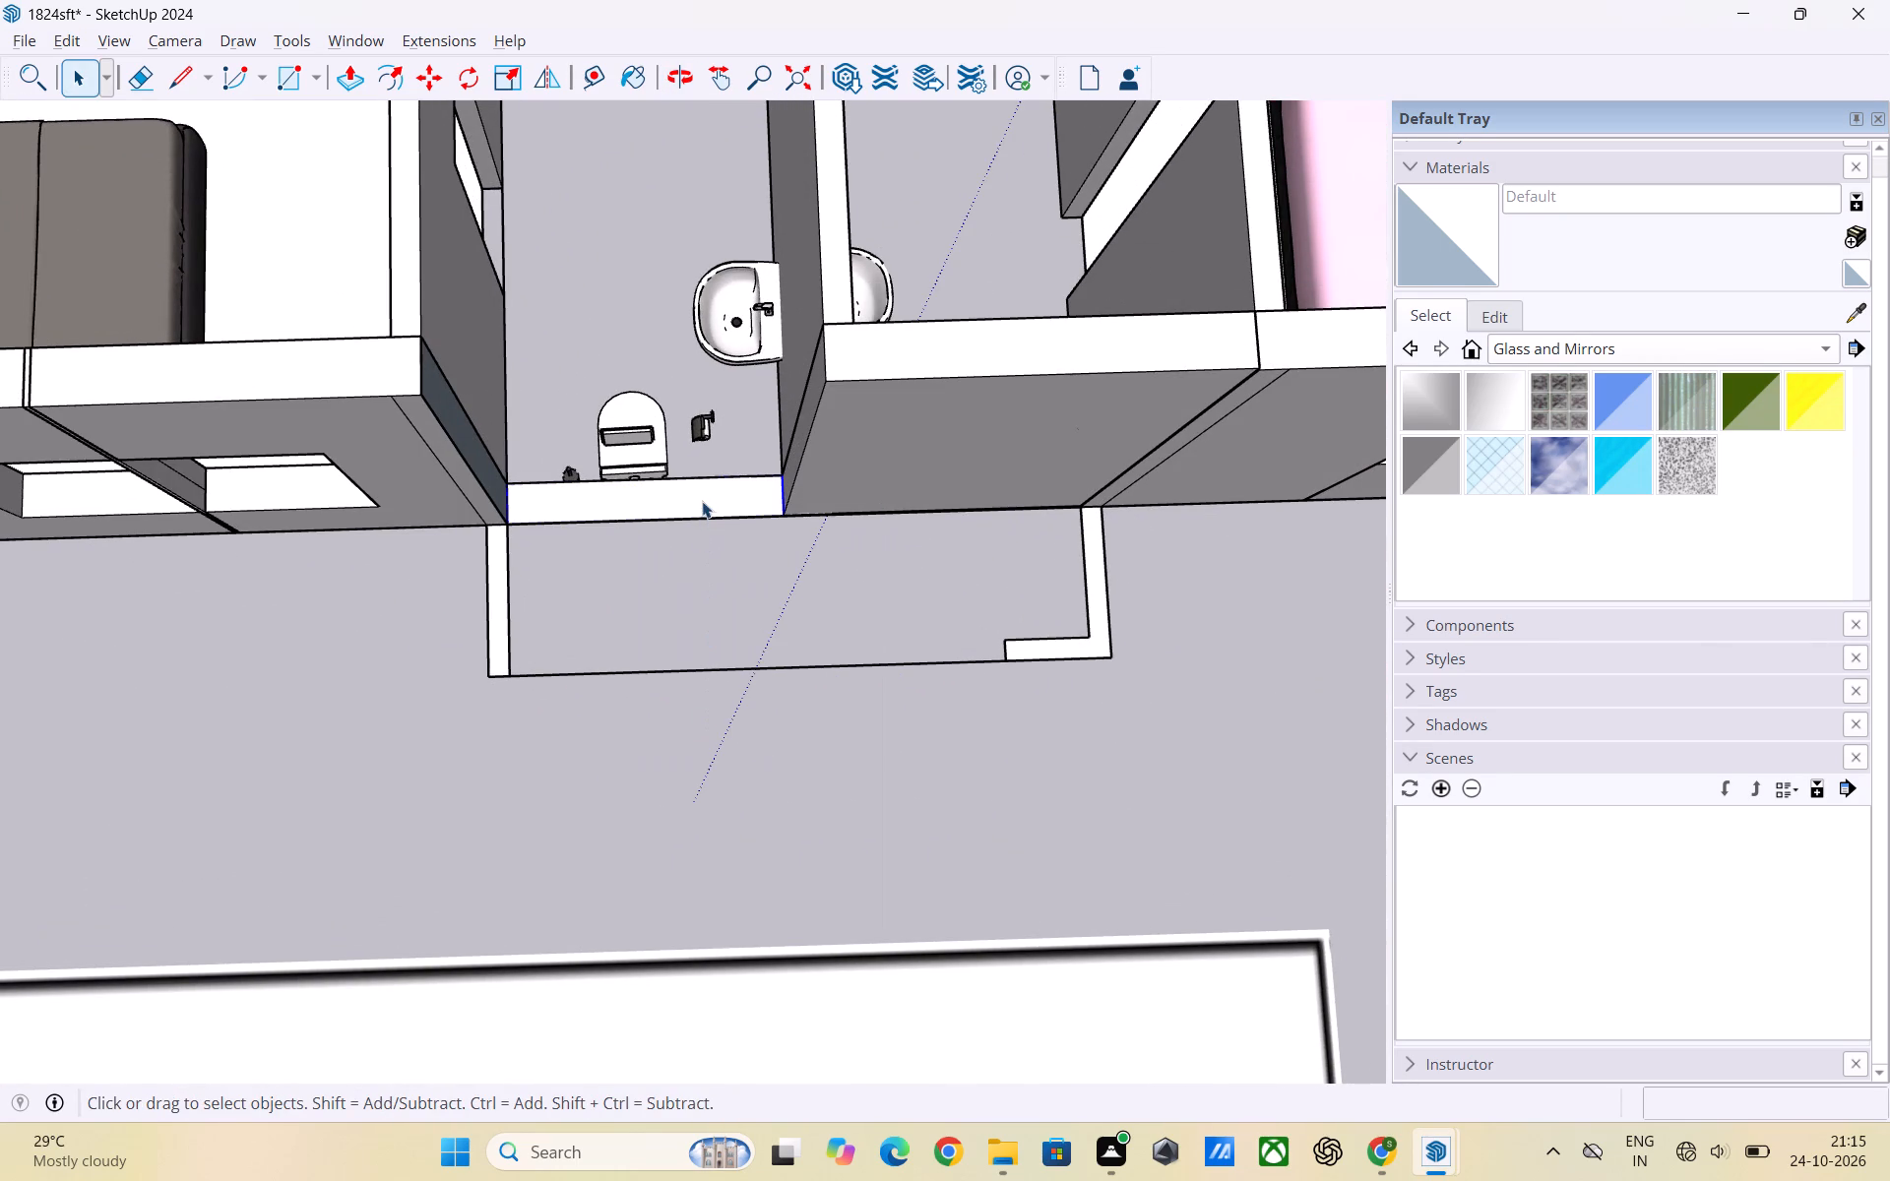
# Inside the new group, pull the wall base up 9' to the height of the neighbouring outer walls.
pyautogui.tripleClick(702, 499)
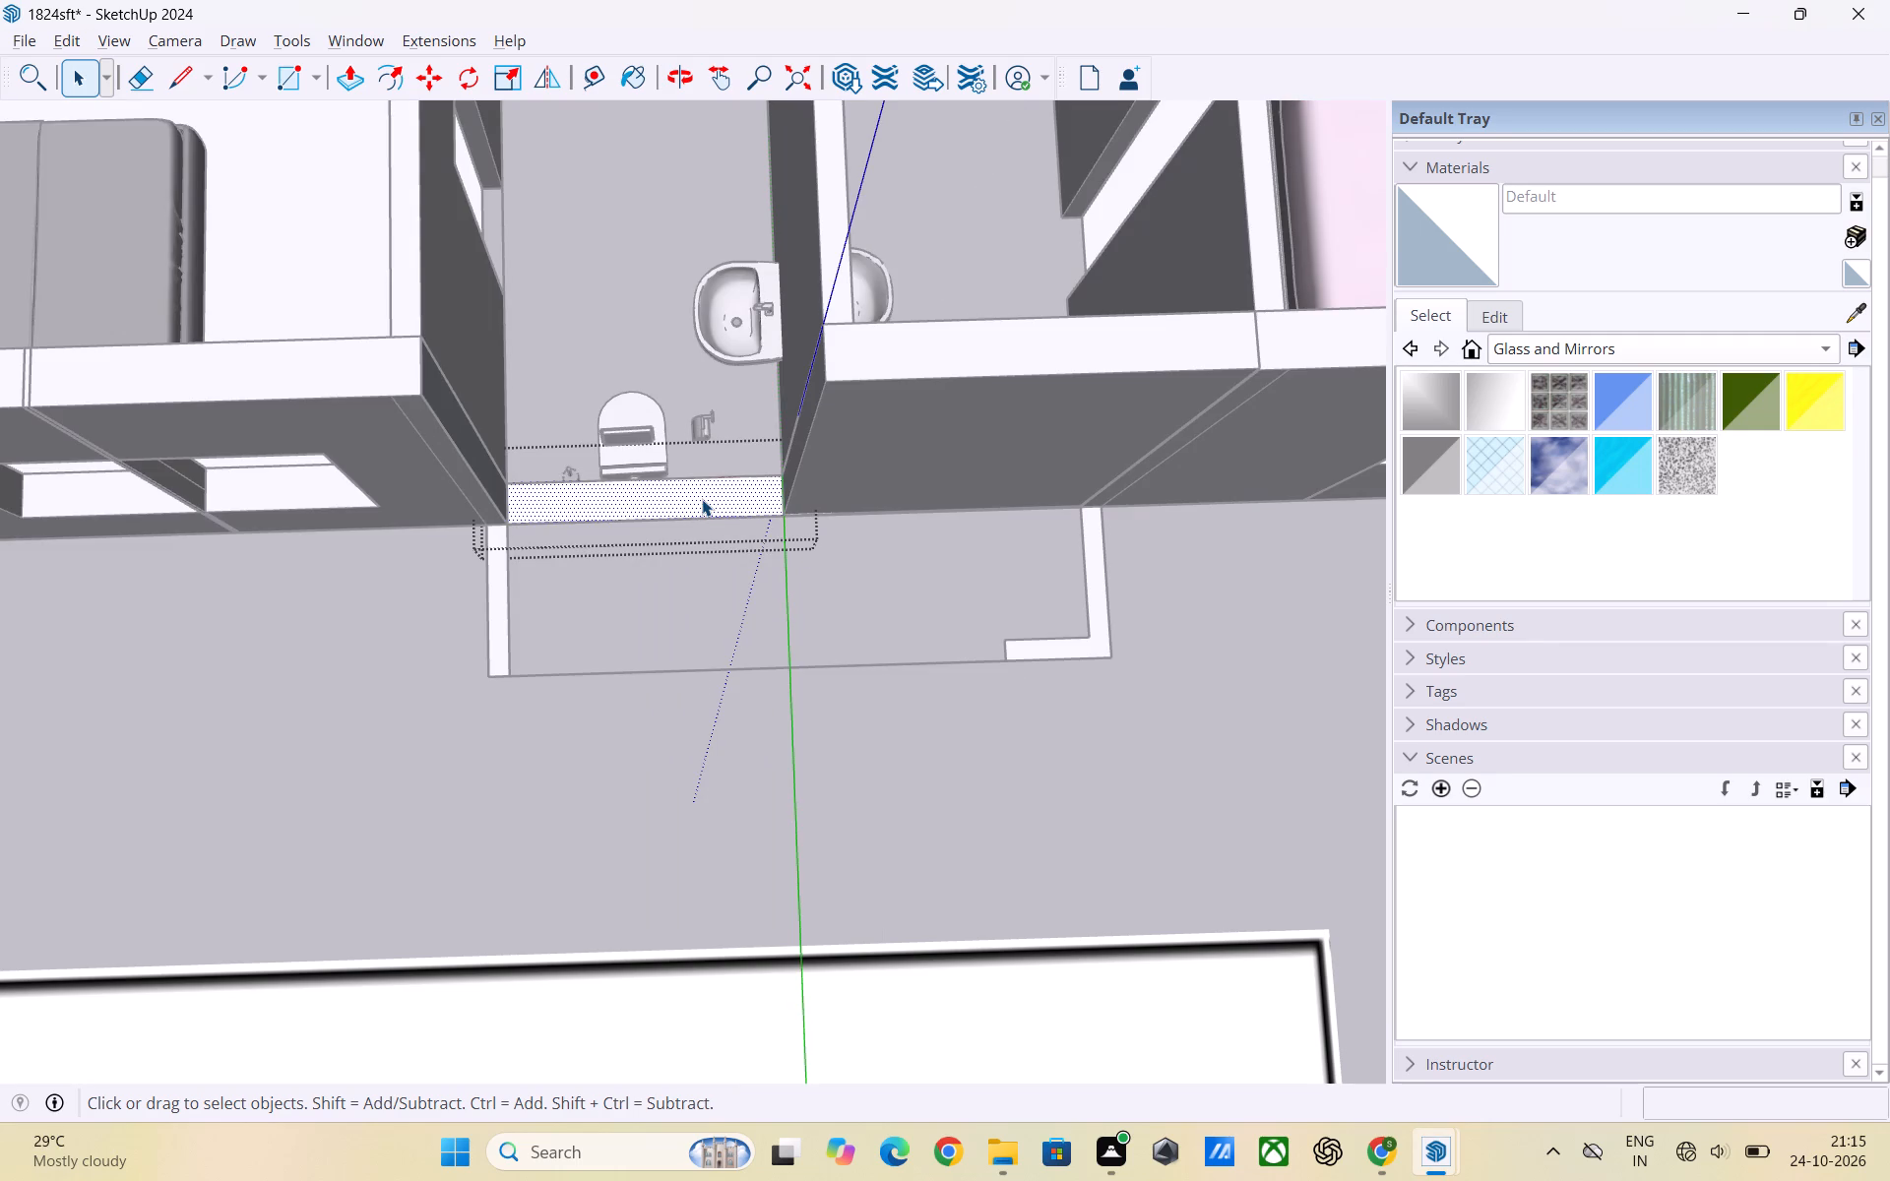
pyautogui.press('p')
pyautogui.click(702, 499)
pyautogui.click(902, 338)
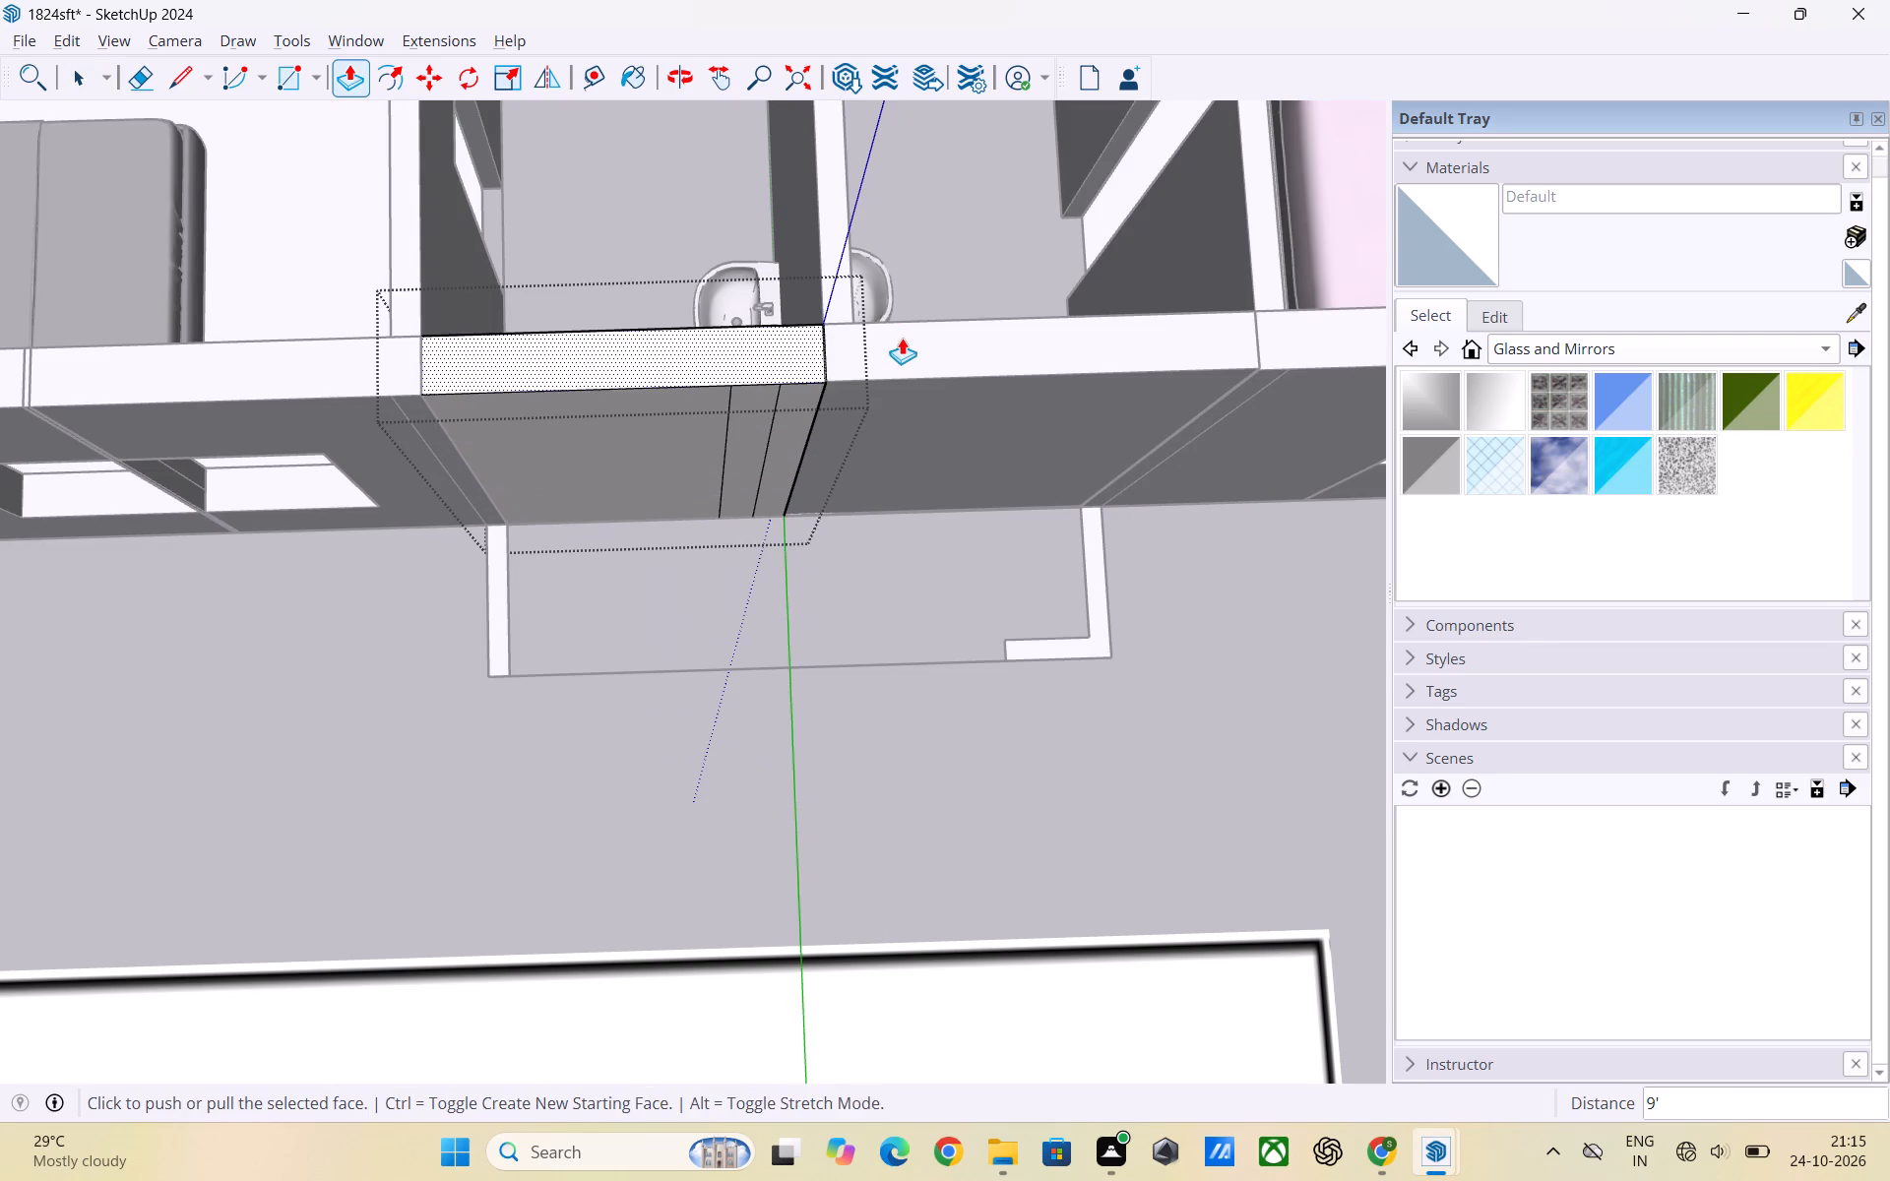
pyautogui.press('space')
pyautogui.click(1120, 747)
# Delete the two stray vertical edges on the outer face of the new wall group.
pyautogui.scroll(3, 762, 494)
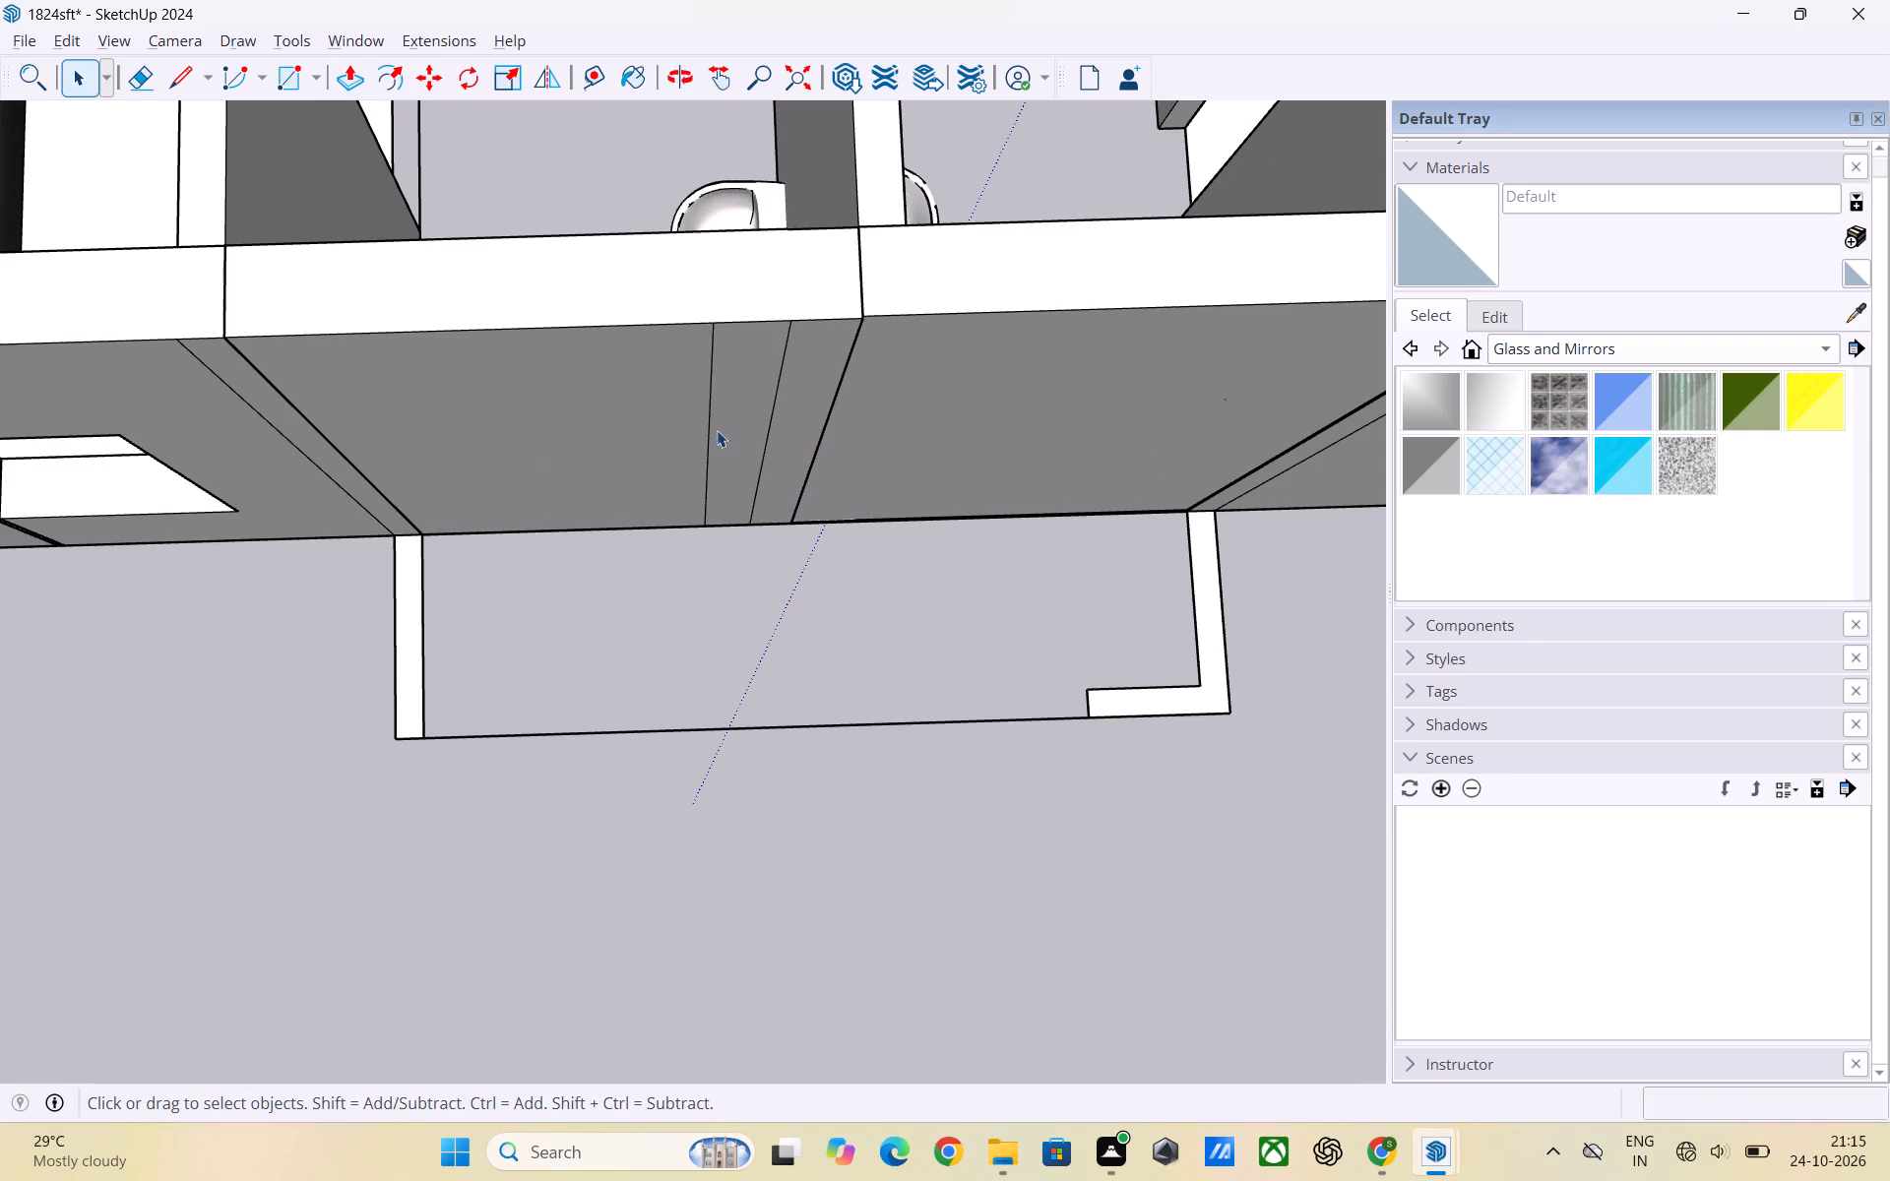
pyautogui.click(712, 427)
pyautogui.doubleClick(712, 427)
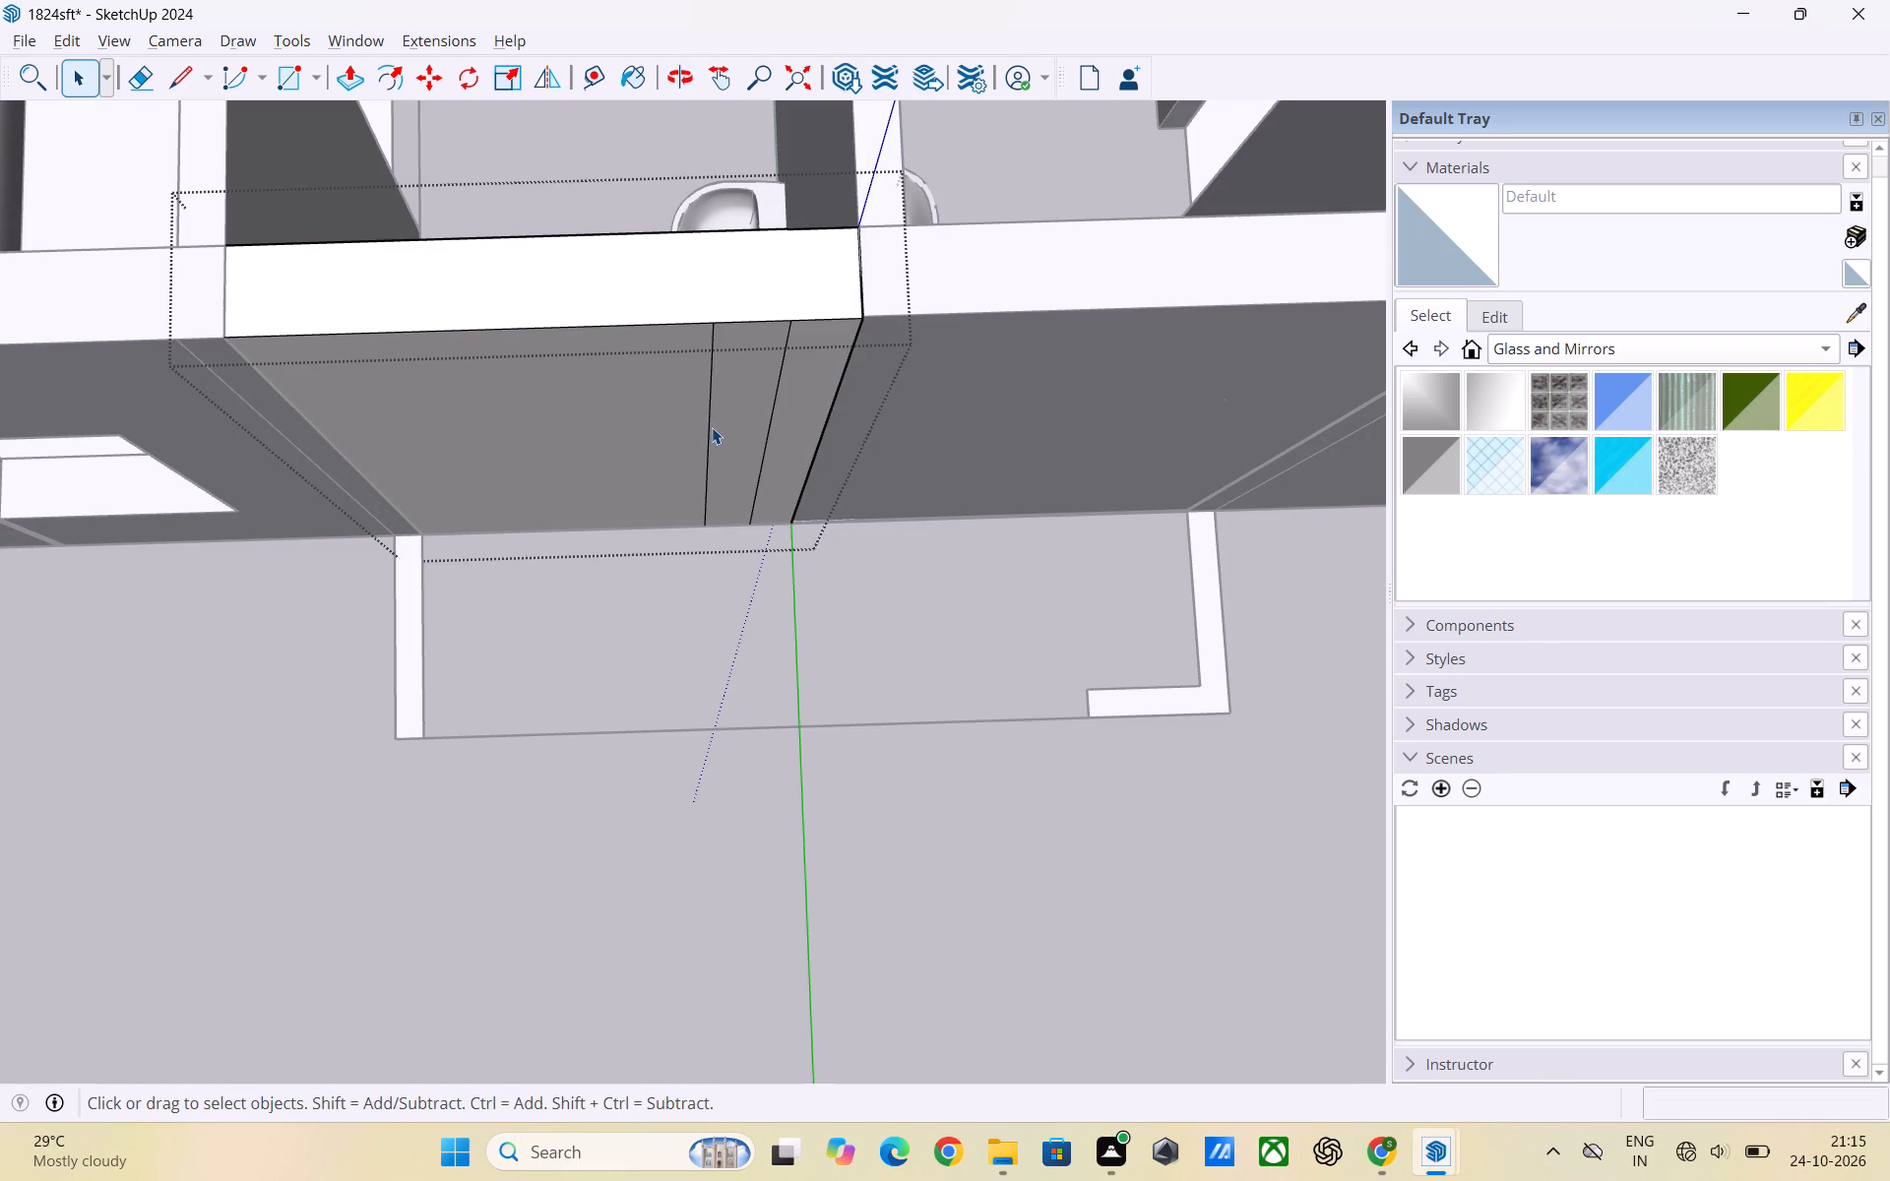
pyautogui.click(712, 427)
pyautogui.press('Delete')
pyautogui.click(769, 429)
pyautogui.press('Delete')
pyautogui.click(929, 809)
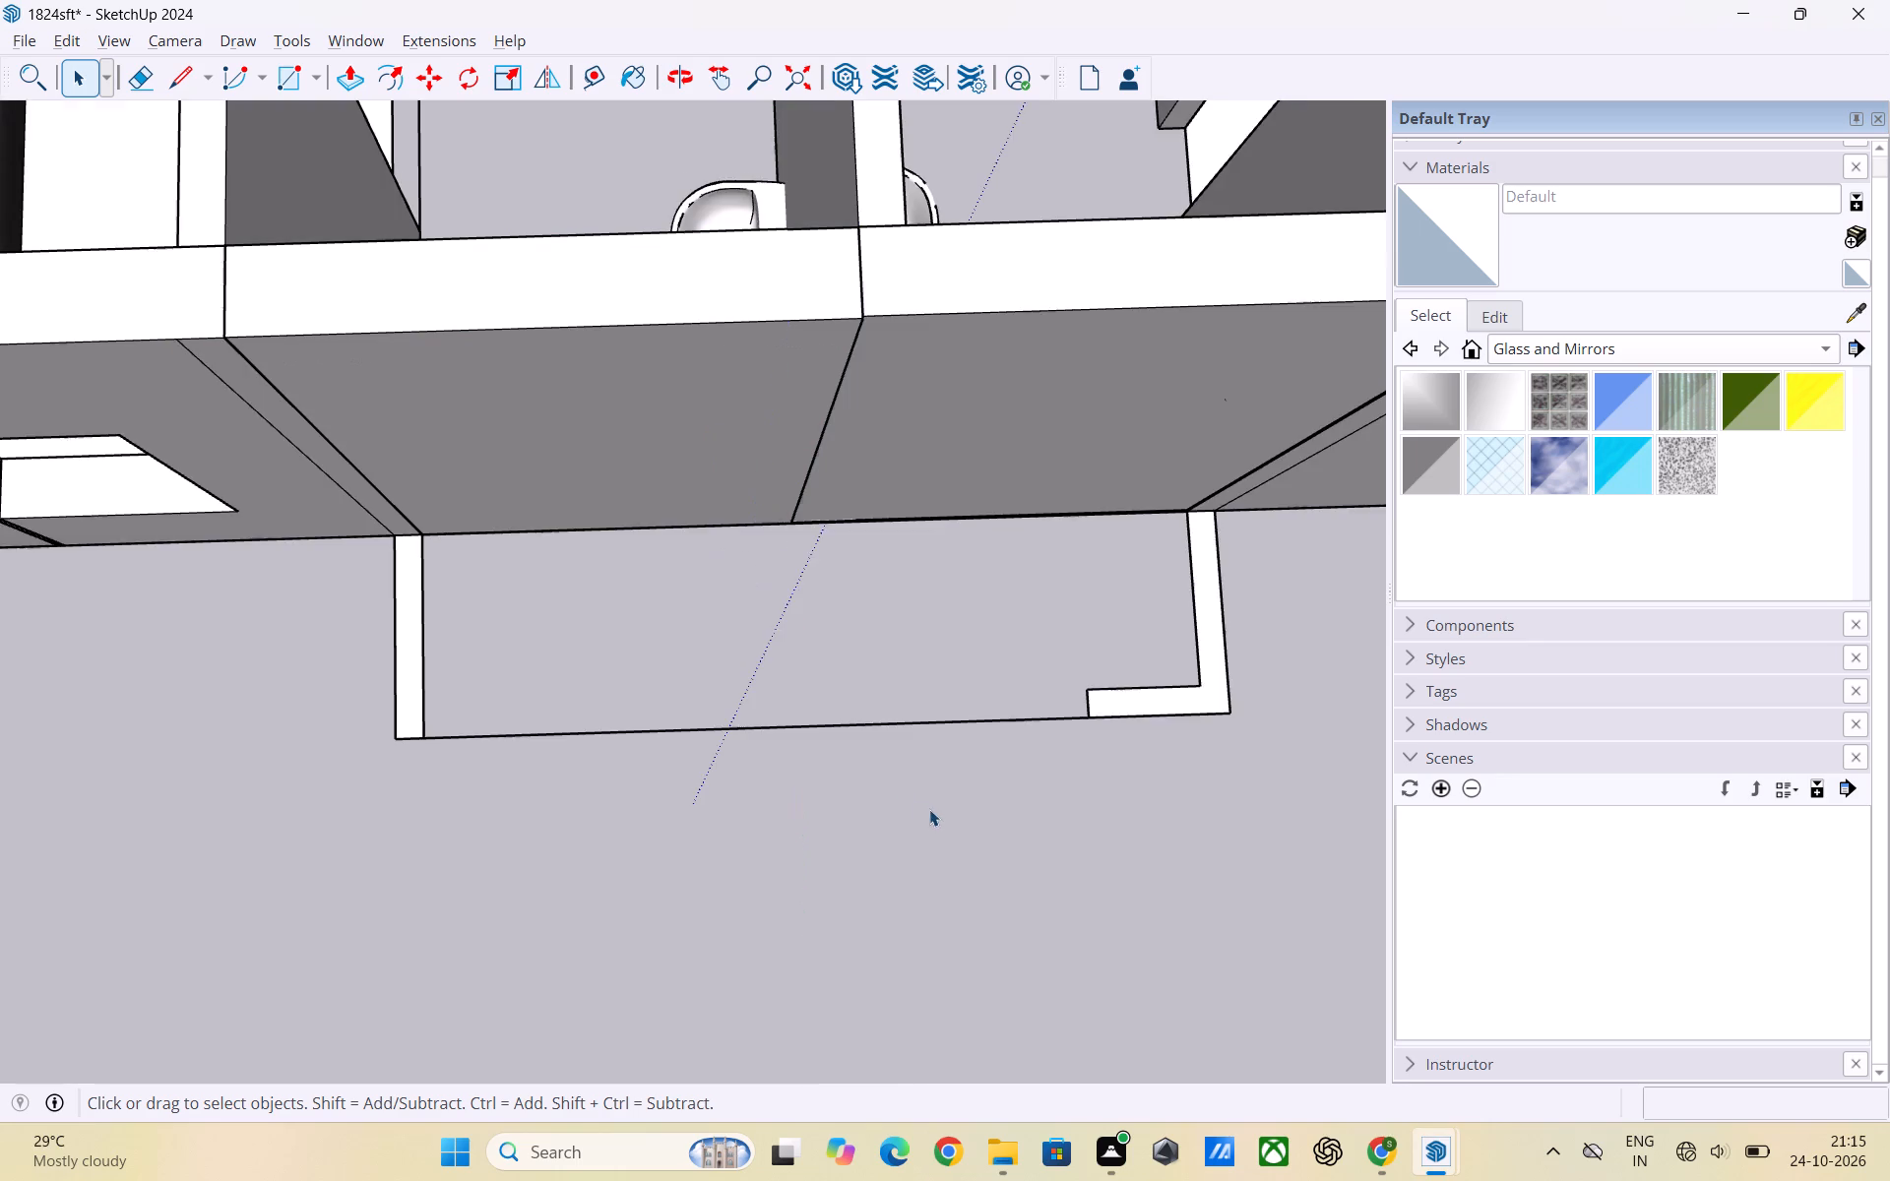
# Examine the rebuilt outer walls, the partition between the toilets and the adjoining toilet's doorway from several angles.
pyautogui.scroll(-12, 837, 736)
pyautogui.moveTo(867, 696); pyautogui.dragTo(572, 601, button='middle')
pyautogui.scroll(-3, 692, 601)
pyautogui.moveTo(812, 608); pyautogui.dragTo(390, 549, button='middle')
pyautogui.scroll(6, 815, 543)
pyautogui.moveTo(762, 557); pyautogui.dragTo(600, 423, button='middle')
pyautogui.scroll(1, 607, 437)
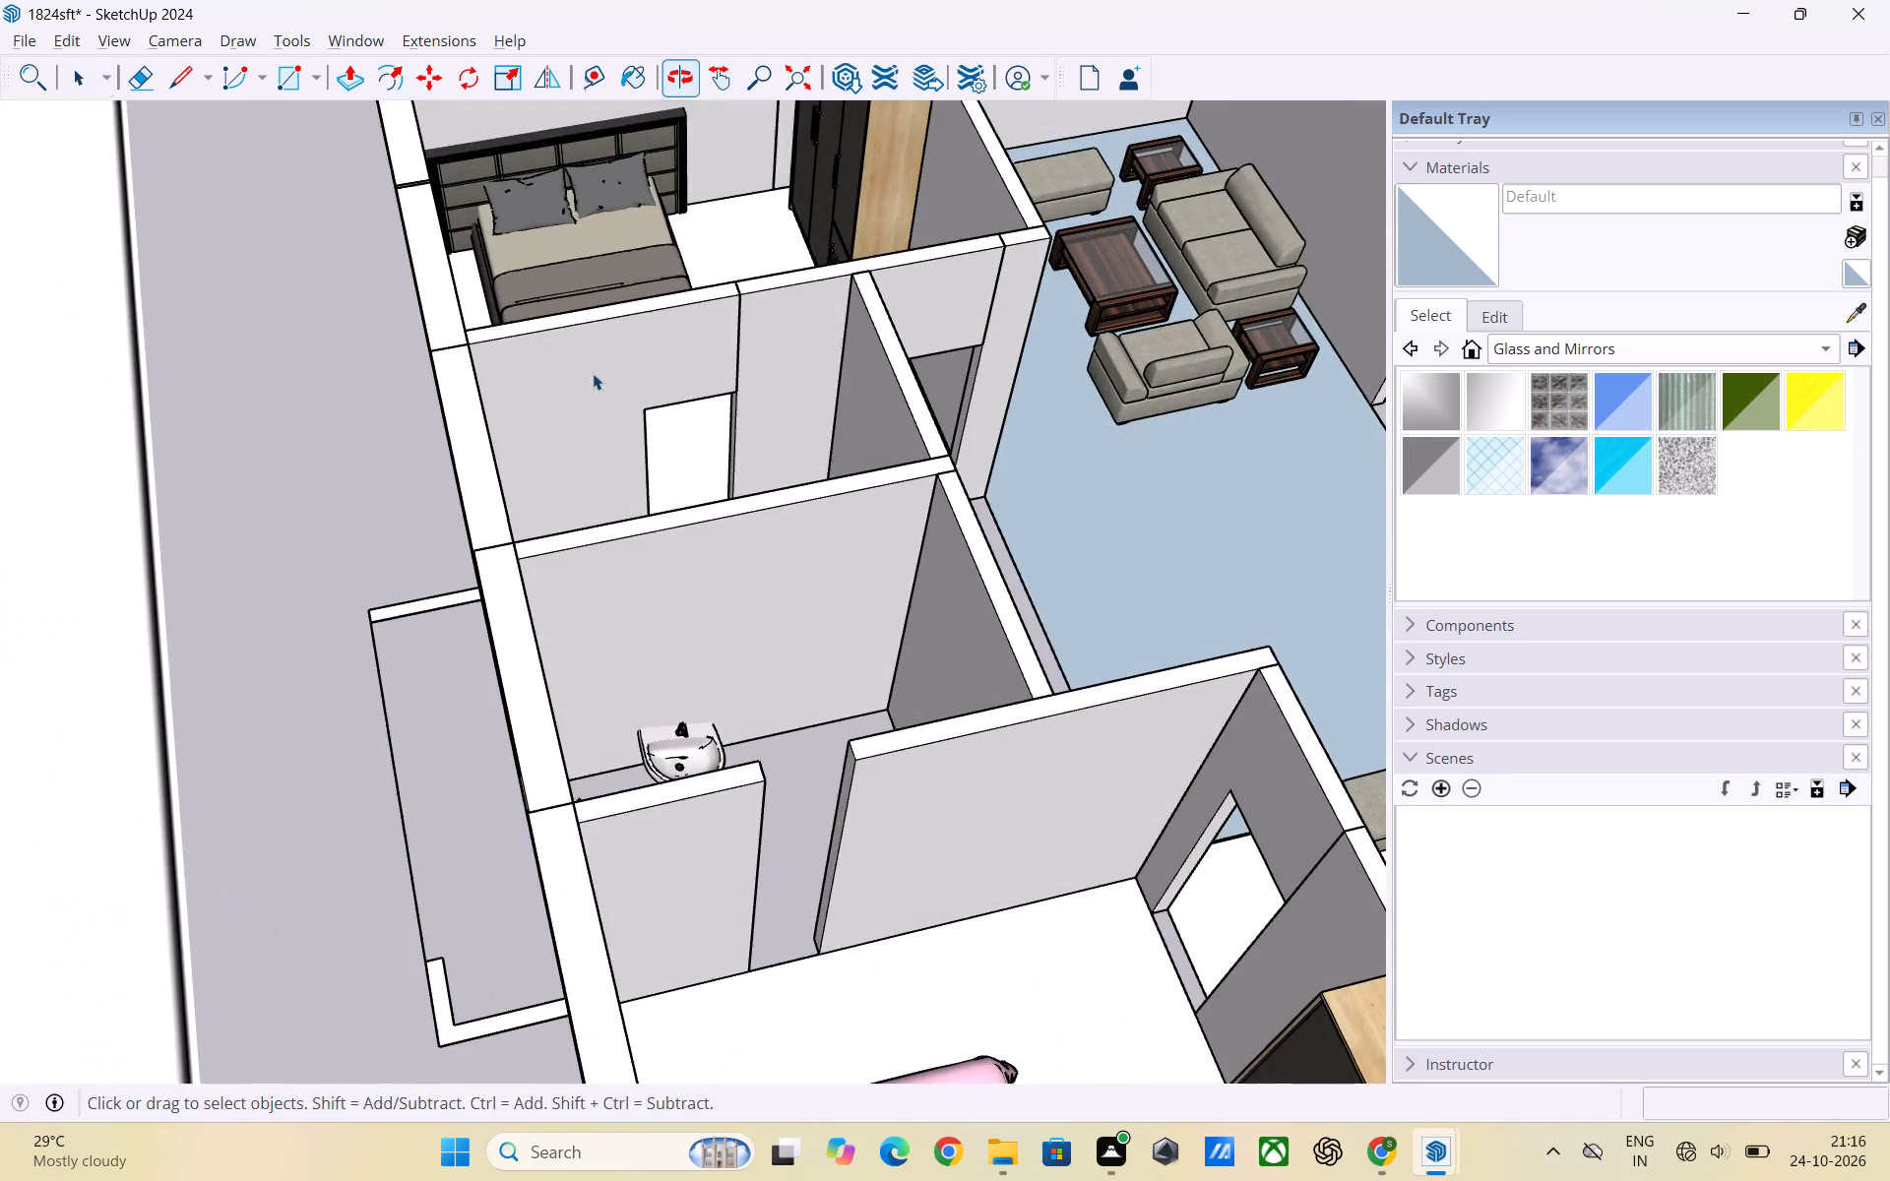
pyautogui.scroll(3, 791, 564)
pyautogui.moveTo(892, 742); pyautogui.dragTo(740, 526, button='middle')
pyautogui.scroll(2, 792, 639)
pyautogui.moveTo(693, 700); pyautogui.dragTo(857, 664, button='middle')
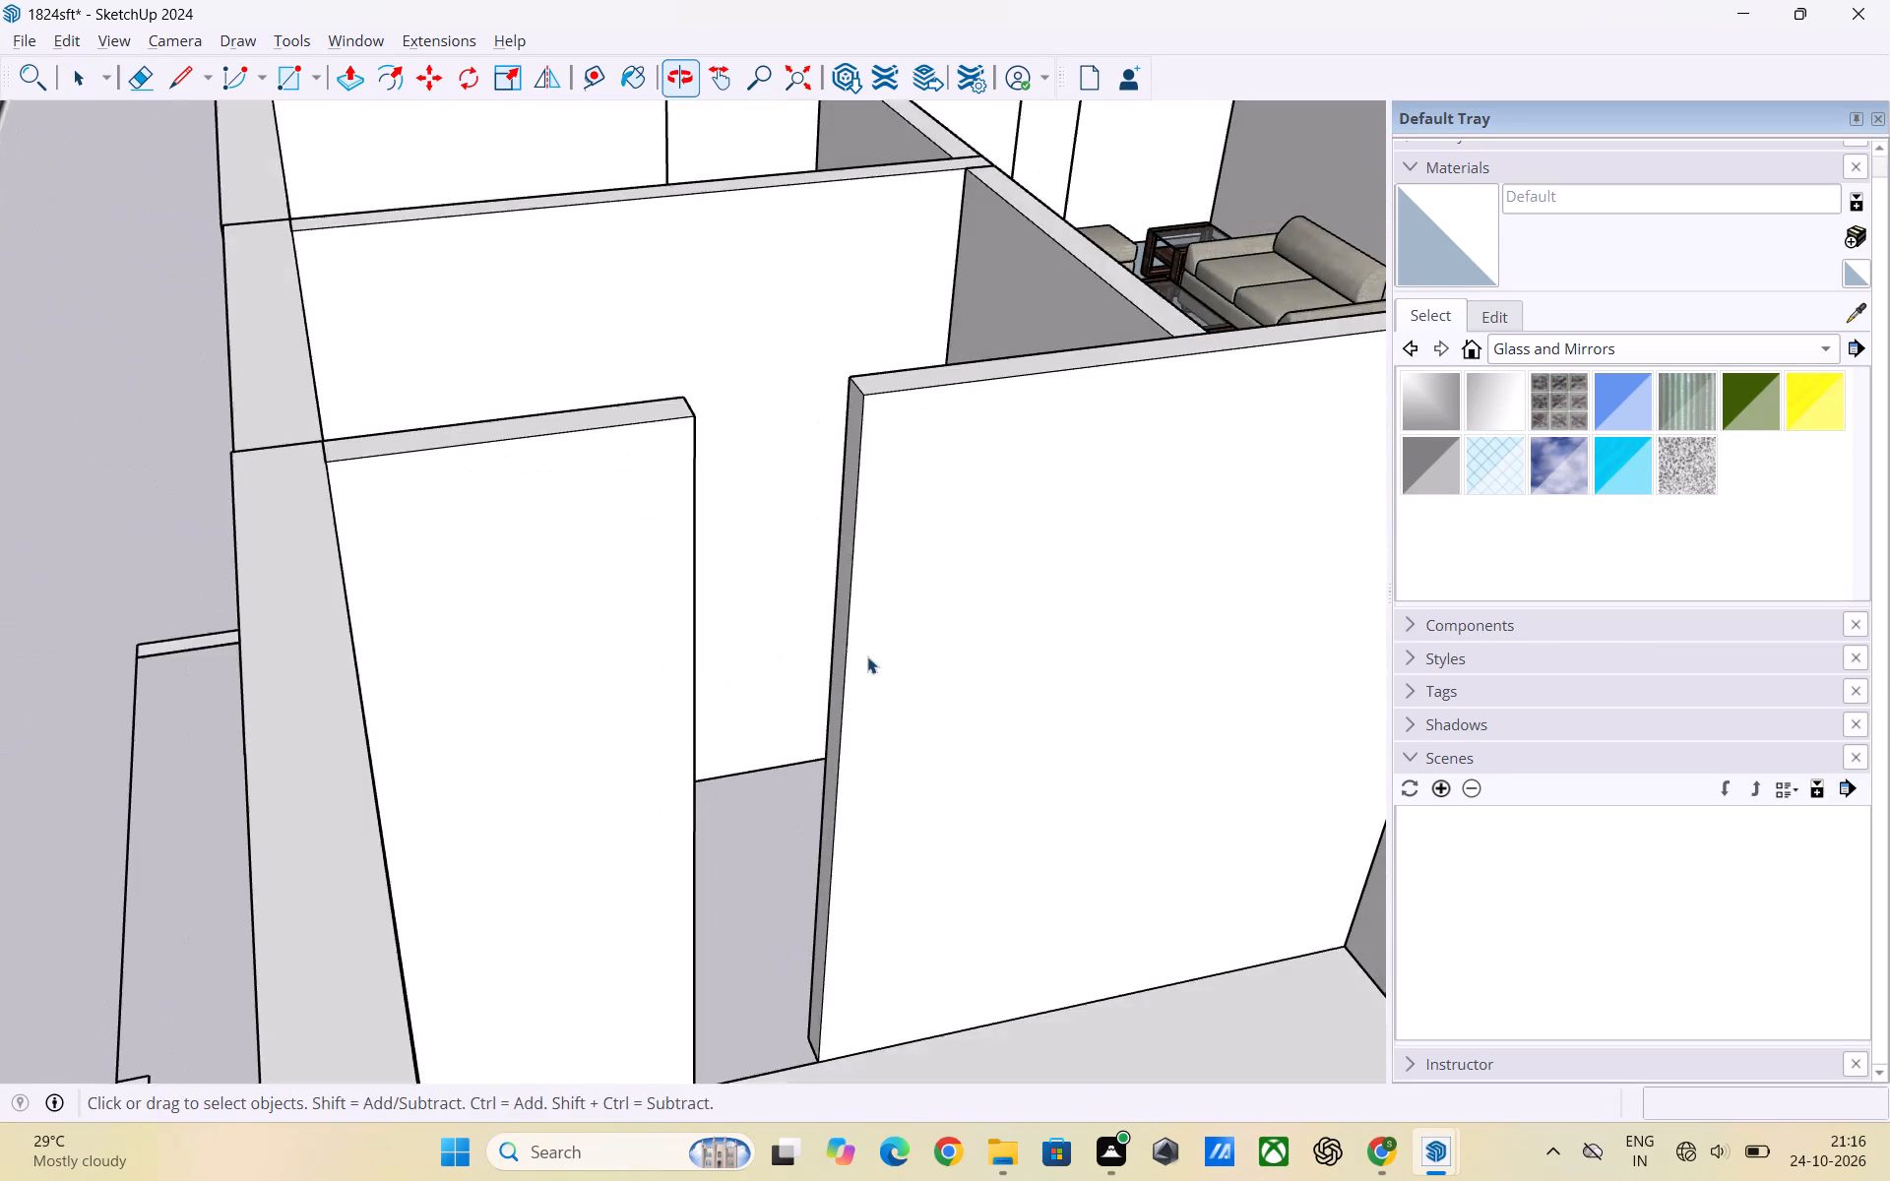
pyautogui.scroll(2, 867, 656)
pyautogui.moveTo(857, 650); pyautogui.dragTo(745, 653, button='middle')
pyautogui.scroll(1, 799, 710)
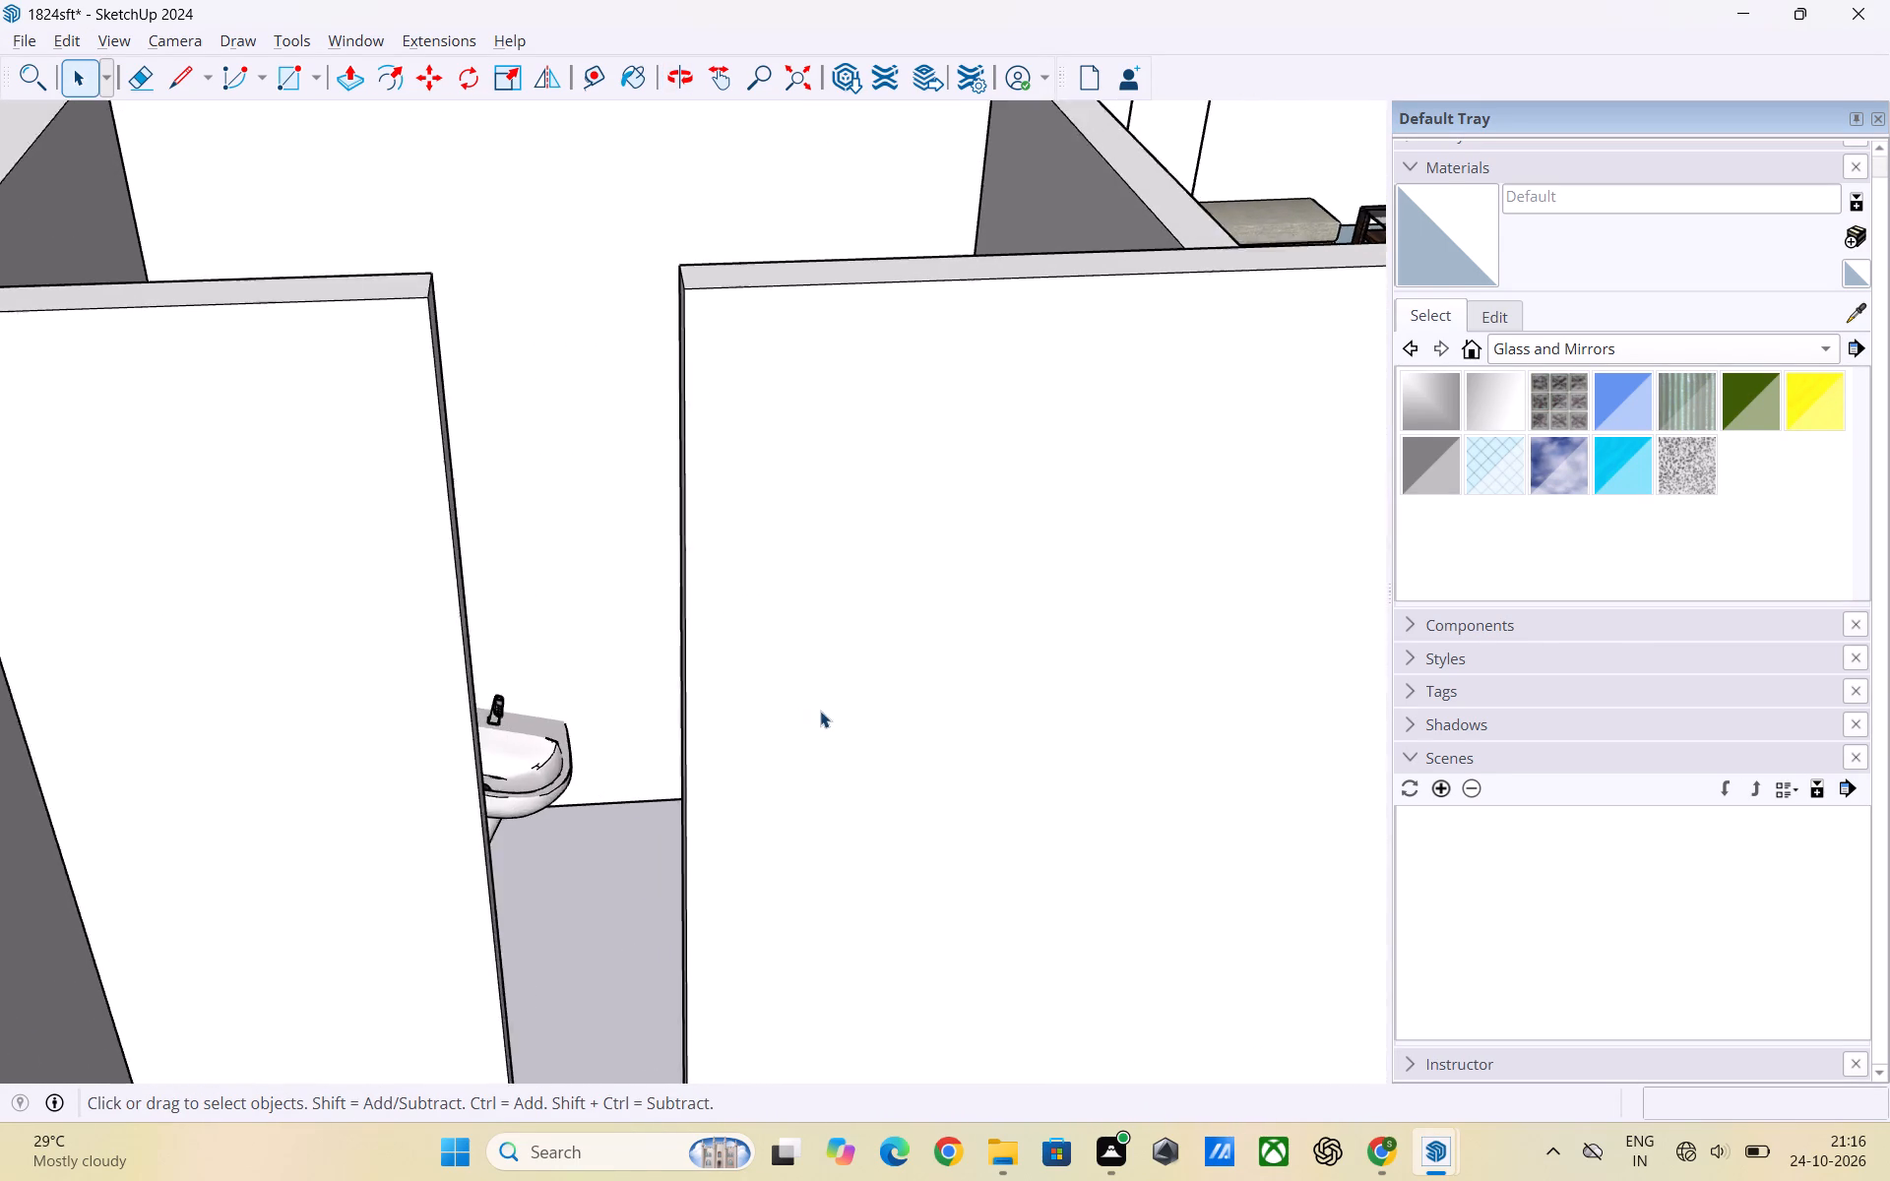
pyautogui.scroll(1, 820, 711)
pyautogui.scroll(-9, 835, 703)
pyautogui.moveTo(706, 830); pyautogui.dragTo(940, 899, button='middle')
pyautogui.moveTo(1149, 782); pyautogui.dragTo(1016, 782, button='middle')
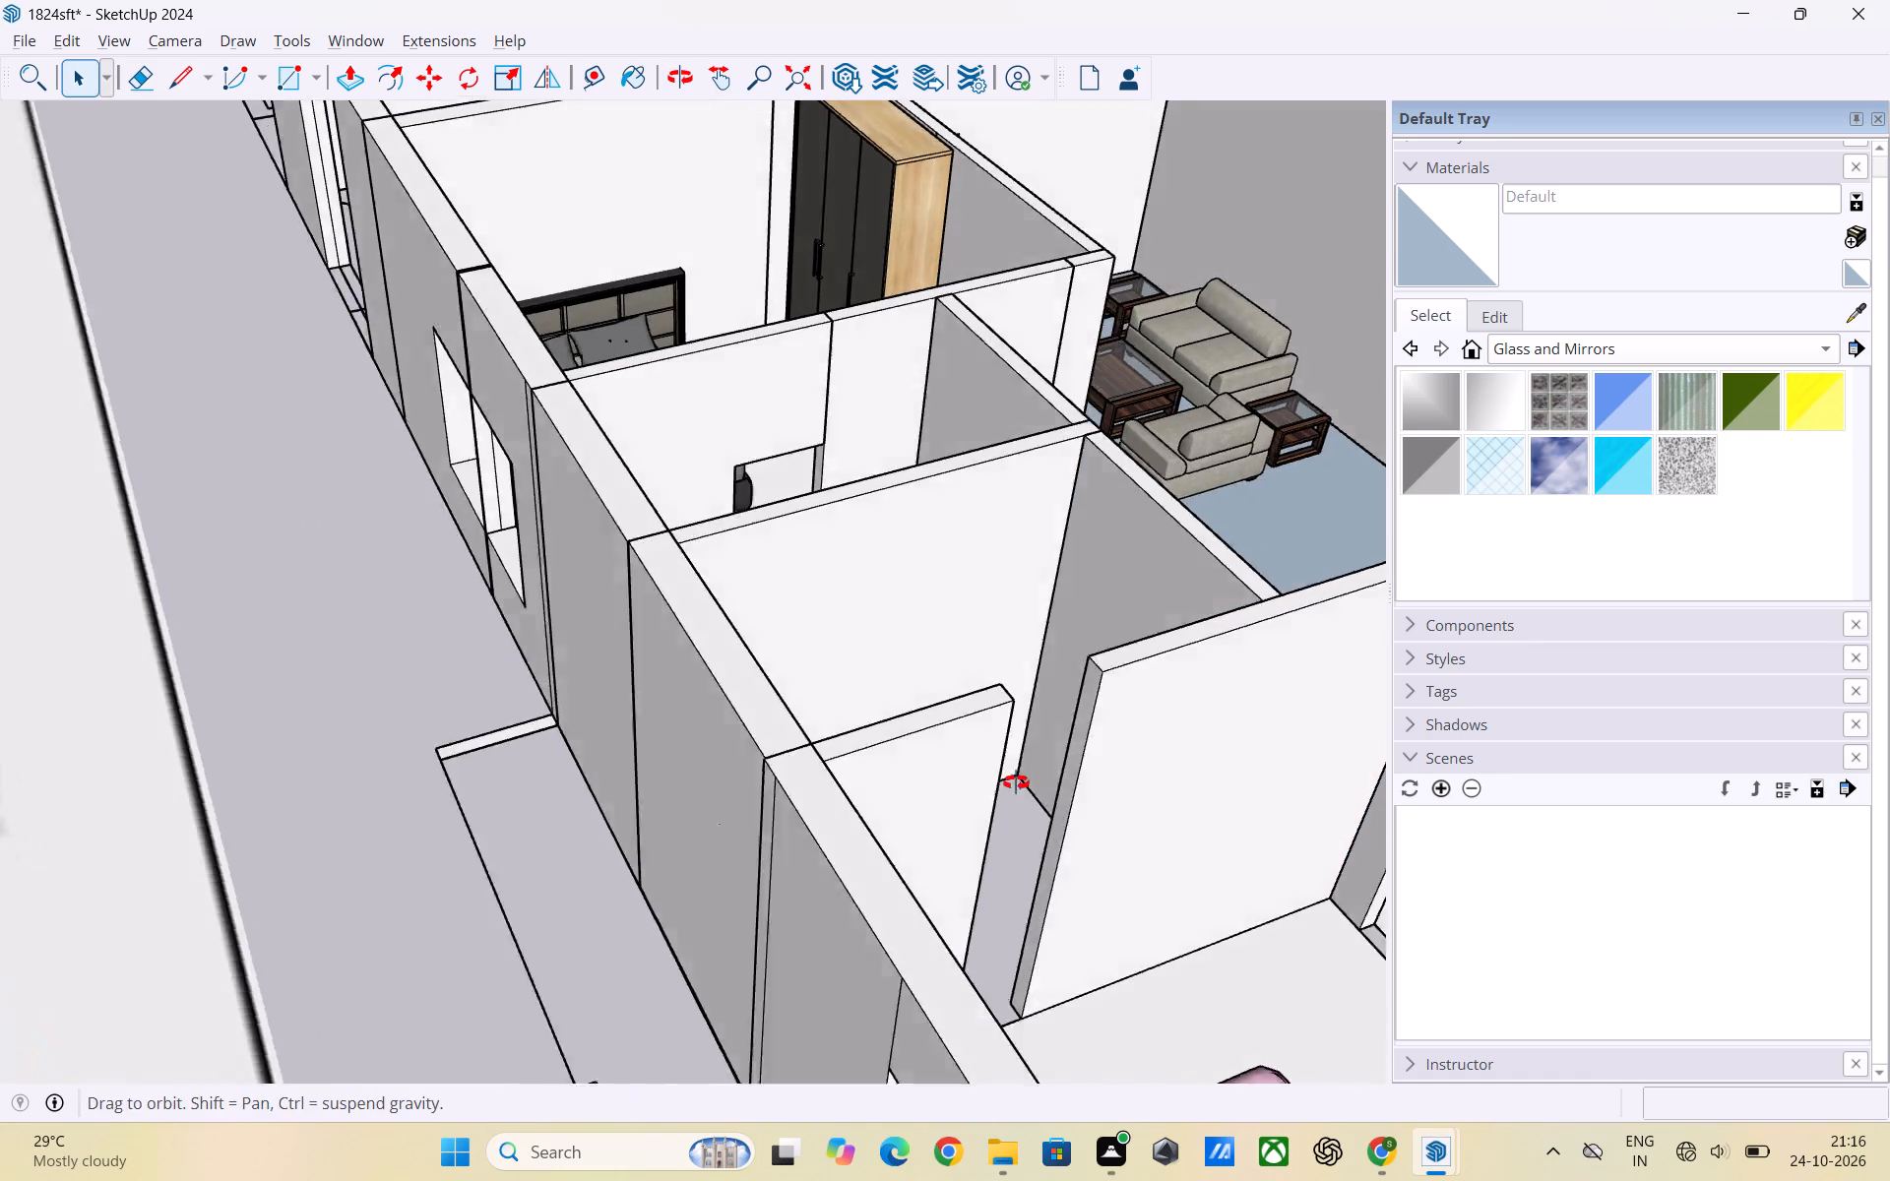
pyautogui.moveTo(1016, 782); pyautogui.dragTo(972, 782, button='middle')
pyautogui.scroll(2, 800, 799)
pyautogui.moveTo(783, 807); pyautogui.dragTo(817, 808, button='middle')
pyautogui.scroll(5, 829, 802)
pyautogui.moveTo(750, 710); pyautogui.dragTo(730, 848, button='middle')
pyautogui.scroll(-1, 748, 716)
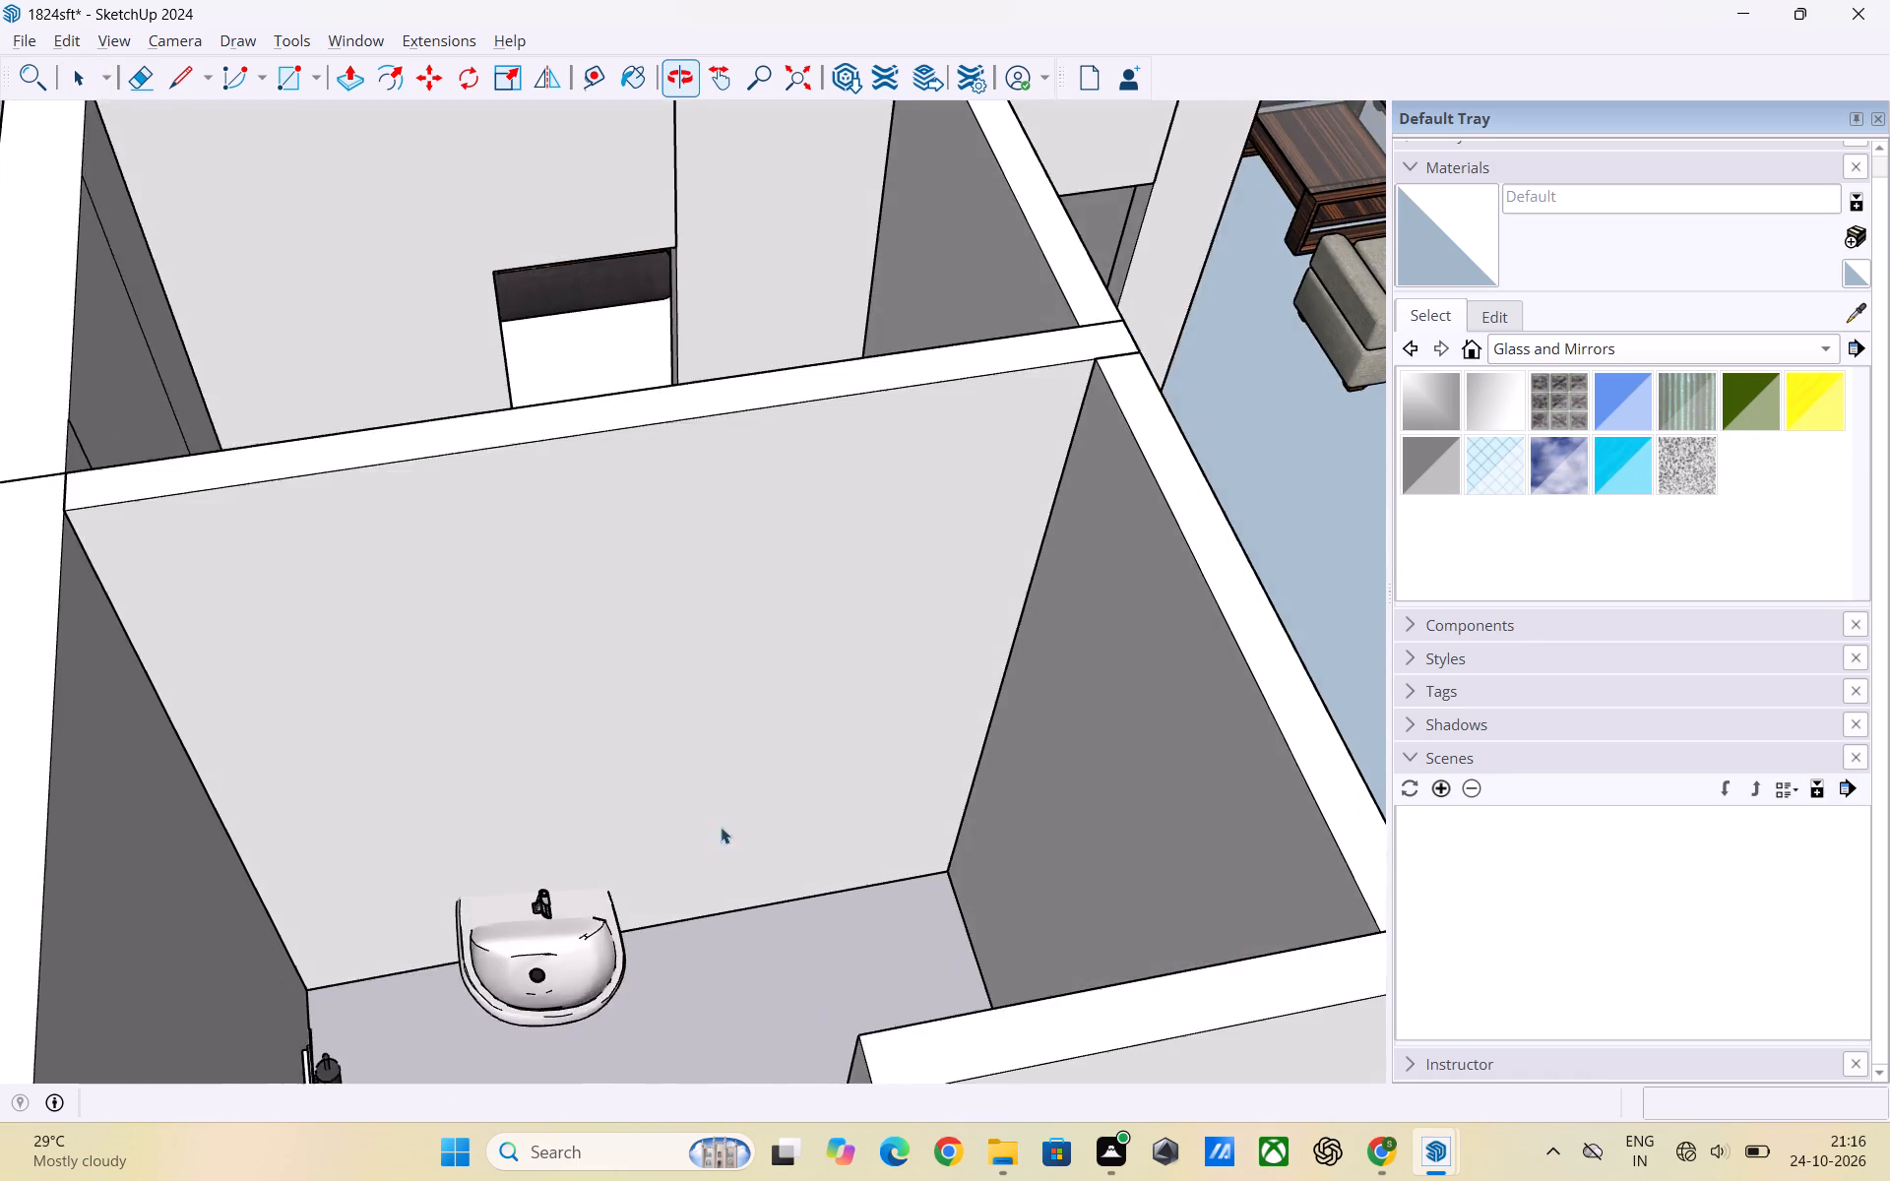
pyautogui.scroll(-9, 688, 686)
pyautogui.moveTo(688, 752); pyautogui.dragTo(690, 854, button='middle')
pyautogui.scroll(-1, 690, 835)
pyautogui.scroll(3, 688, 928)
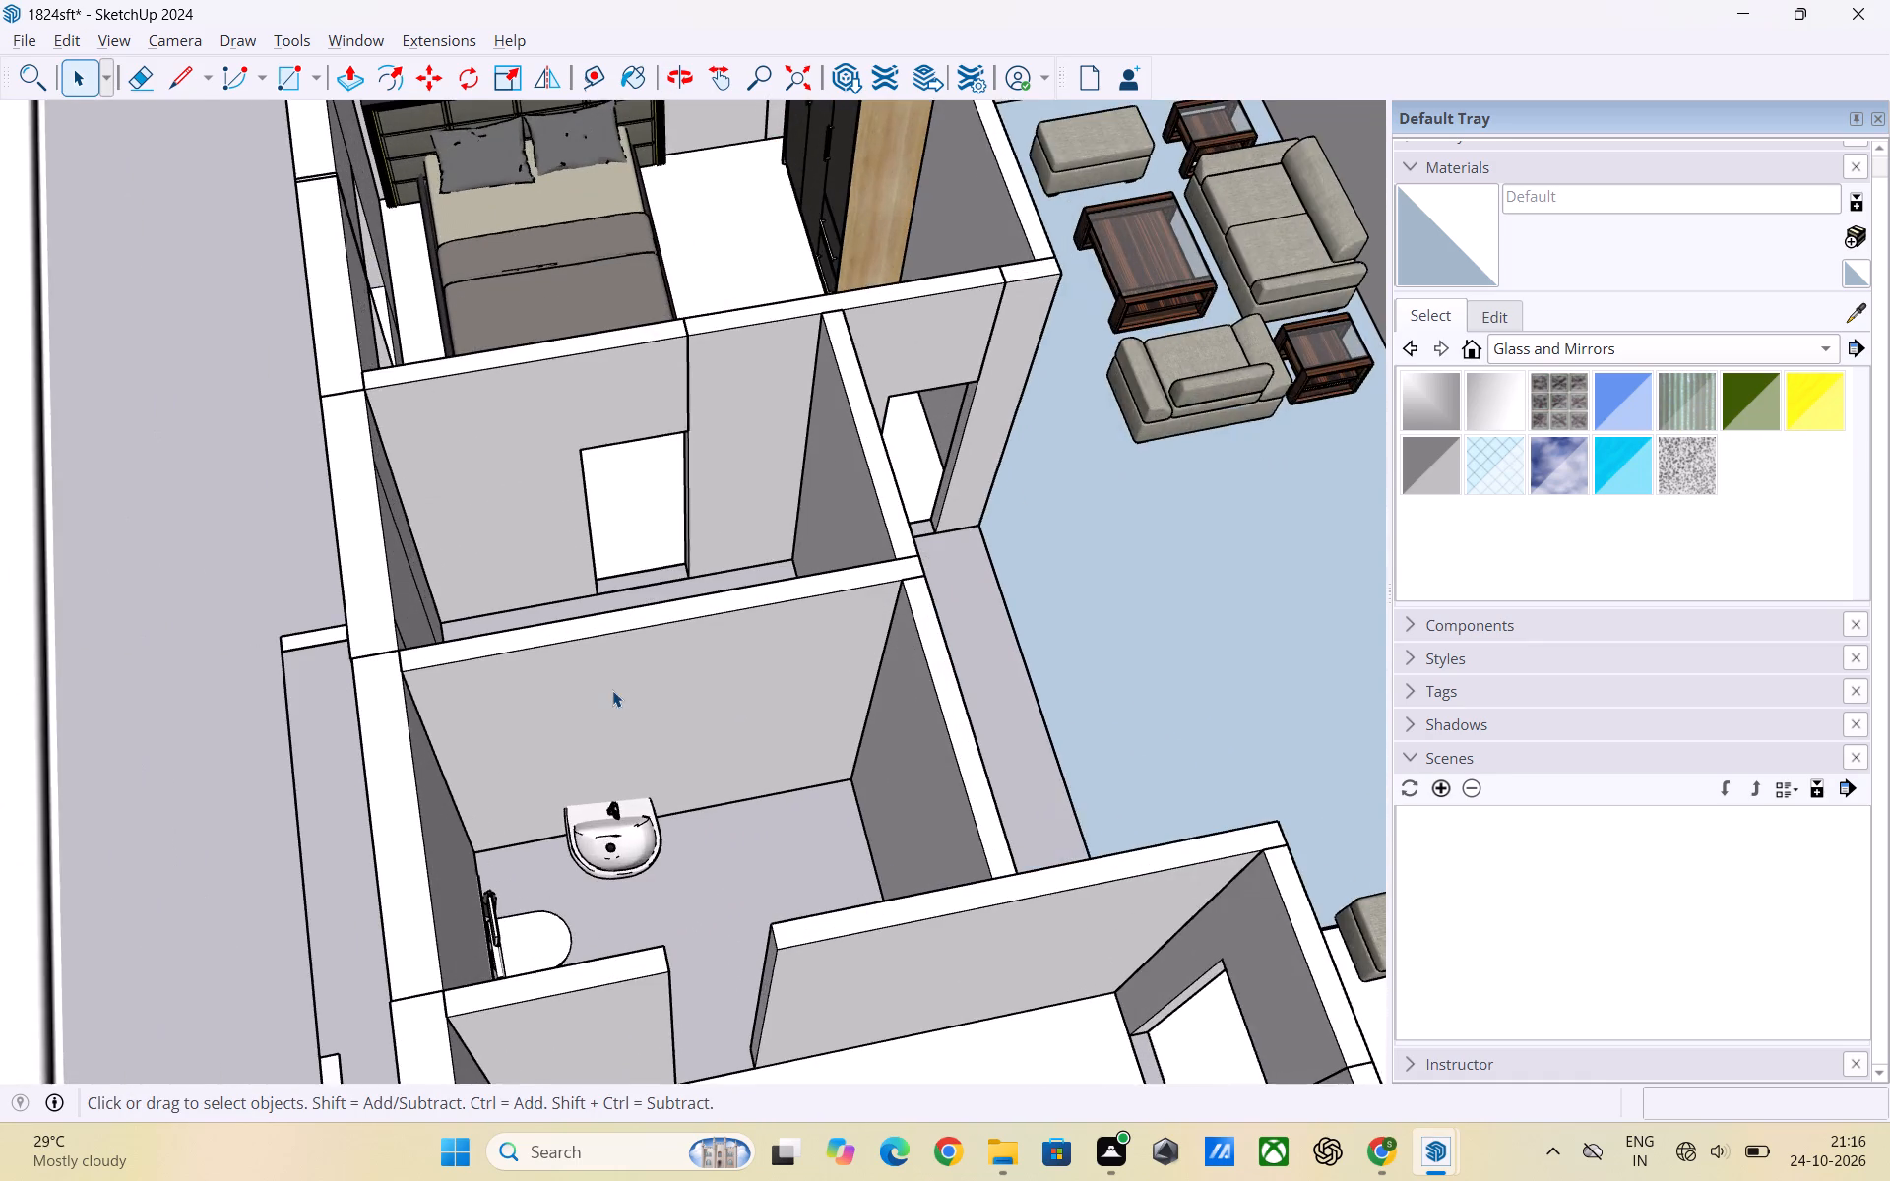
# Place a guide 3' across the doorway opening from the end corner of the shorter wall, in the toilet beside the pink-bed bedroom.
pyautogui.scroll(-4, 609, 678)
pyautogui.scroll(7, 657, 876)
pyautogui.press('t')
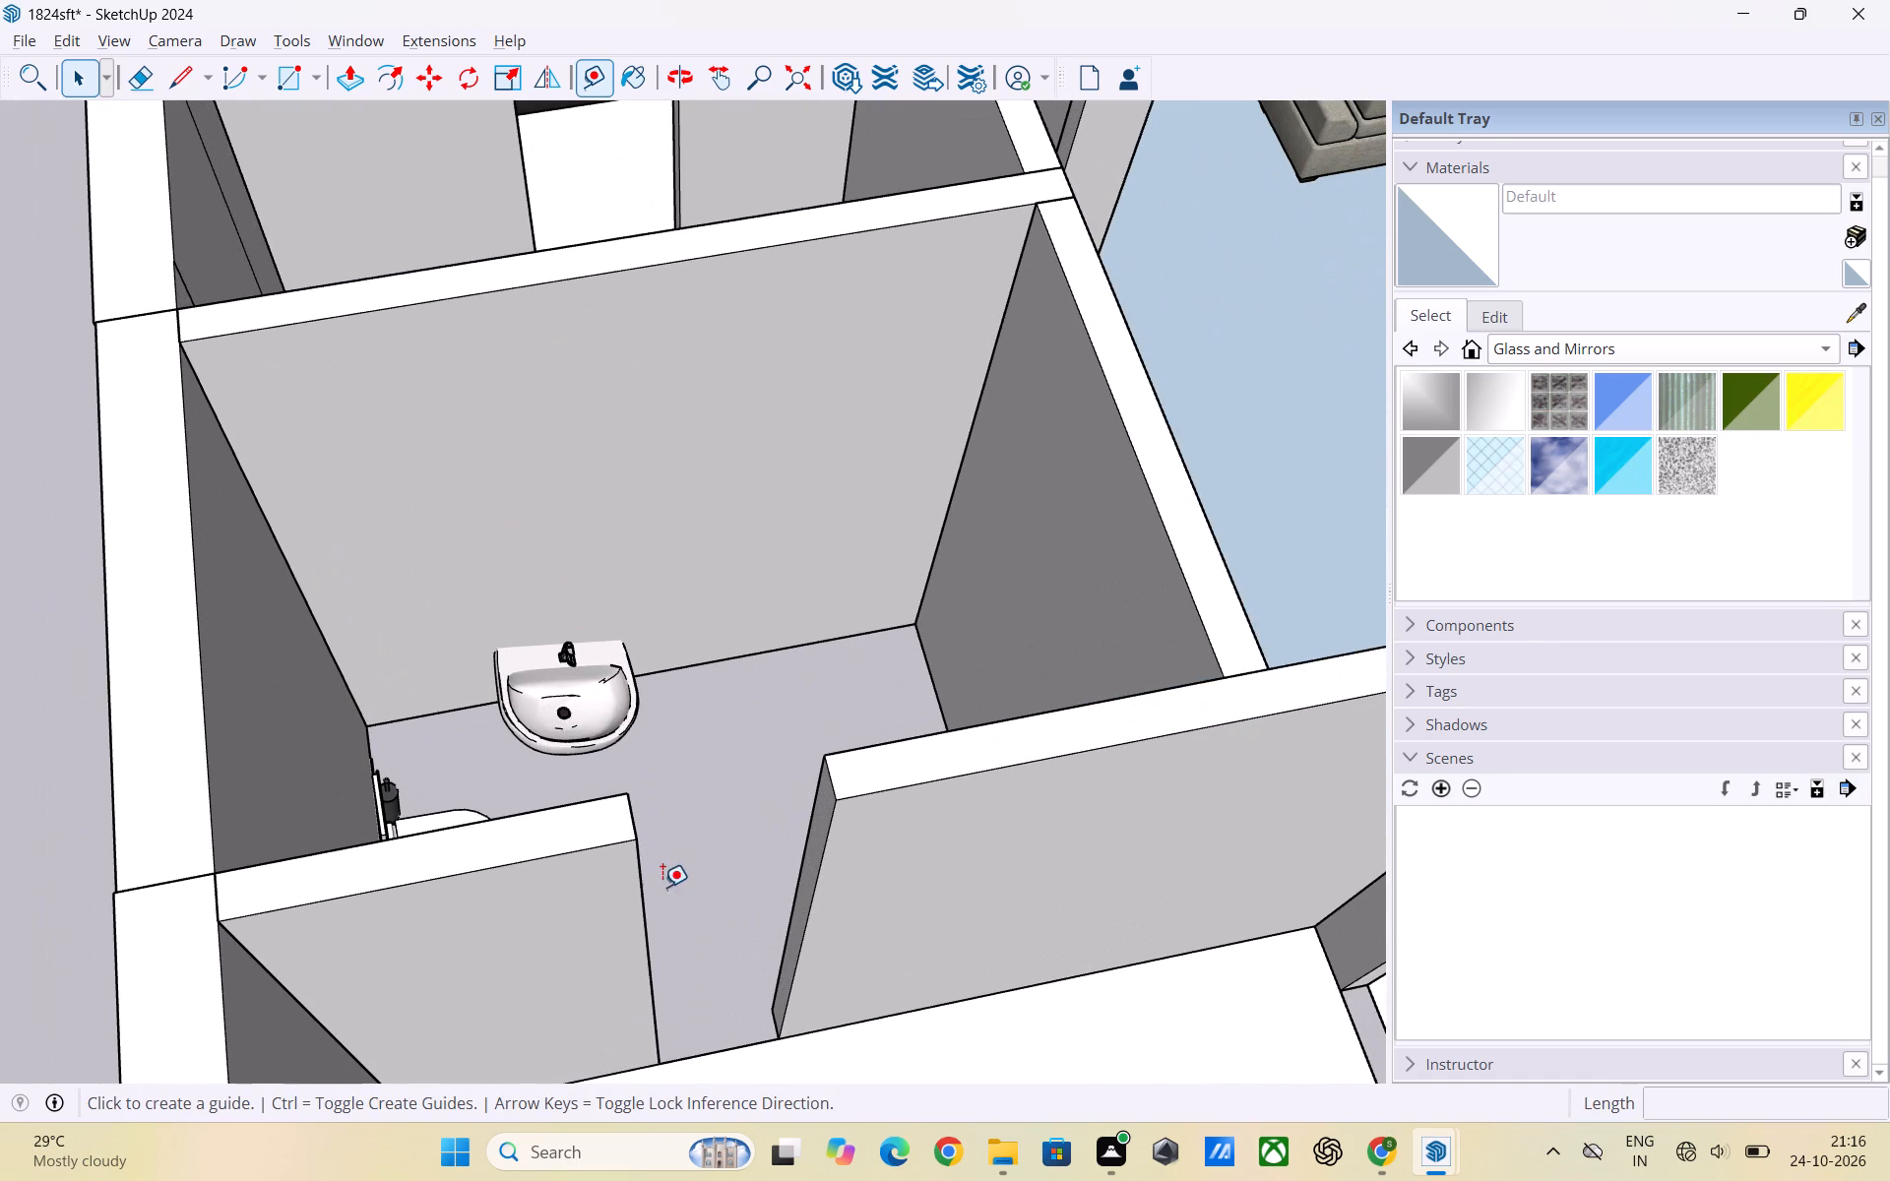
pyautogui.click(623, 788)
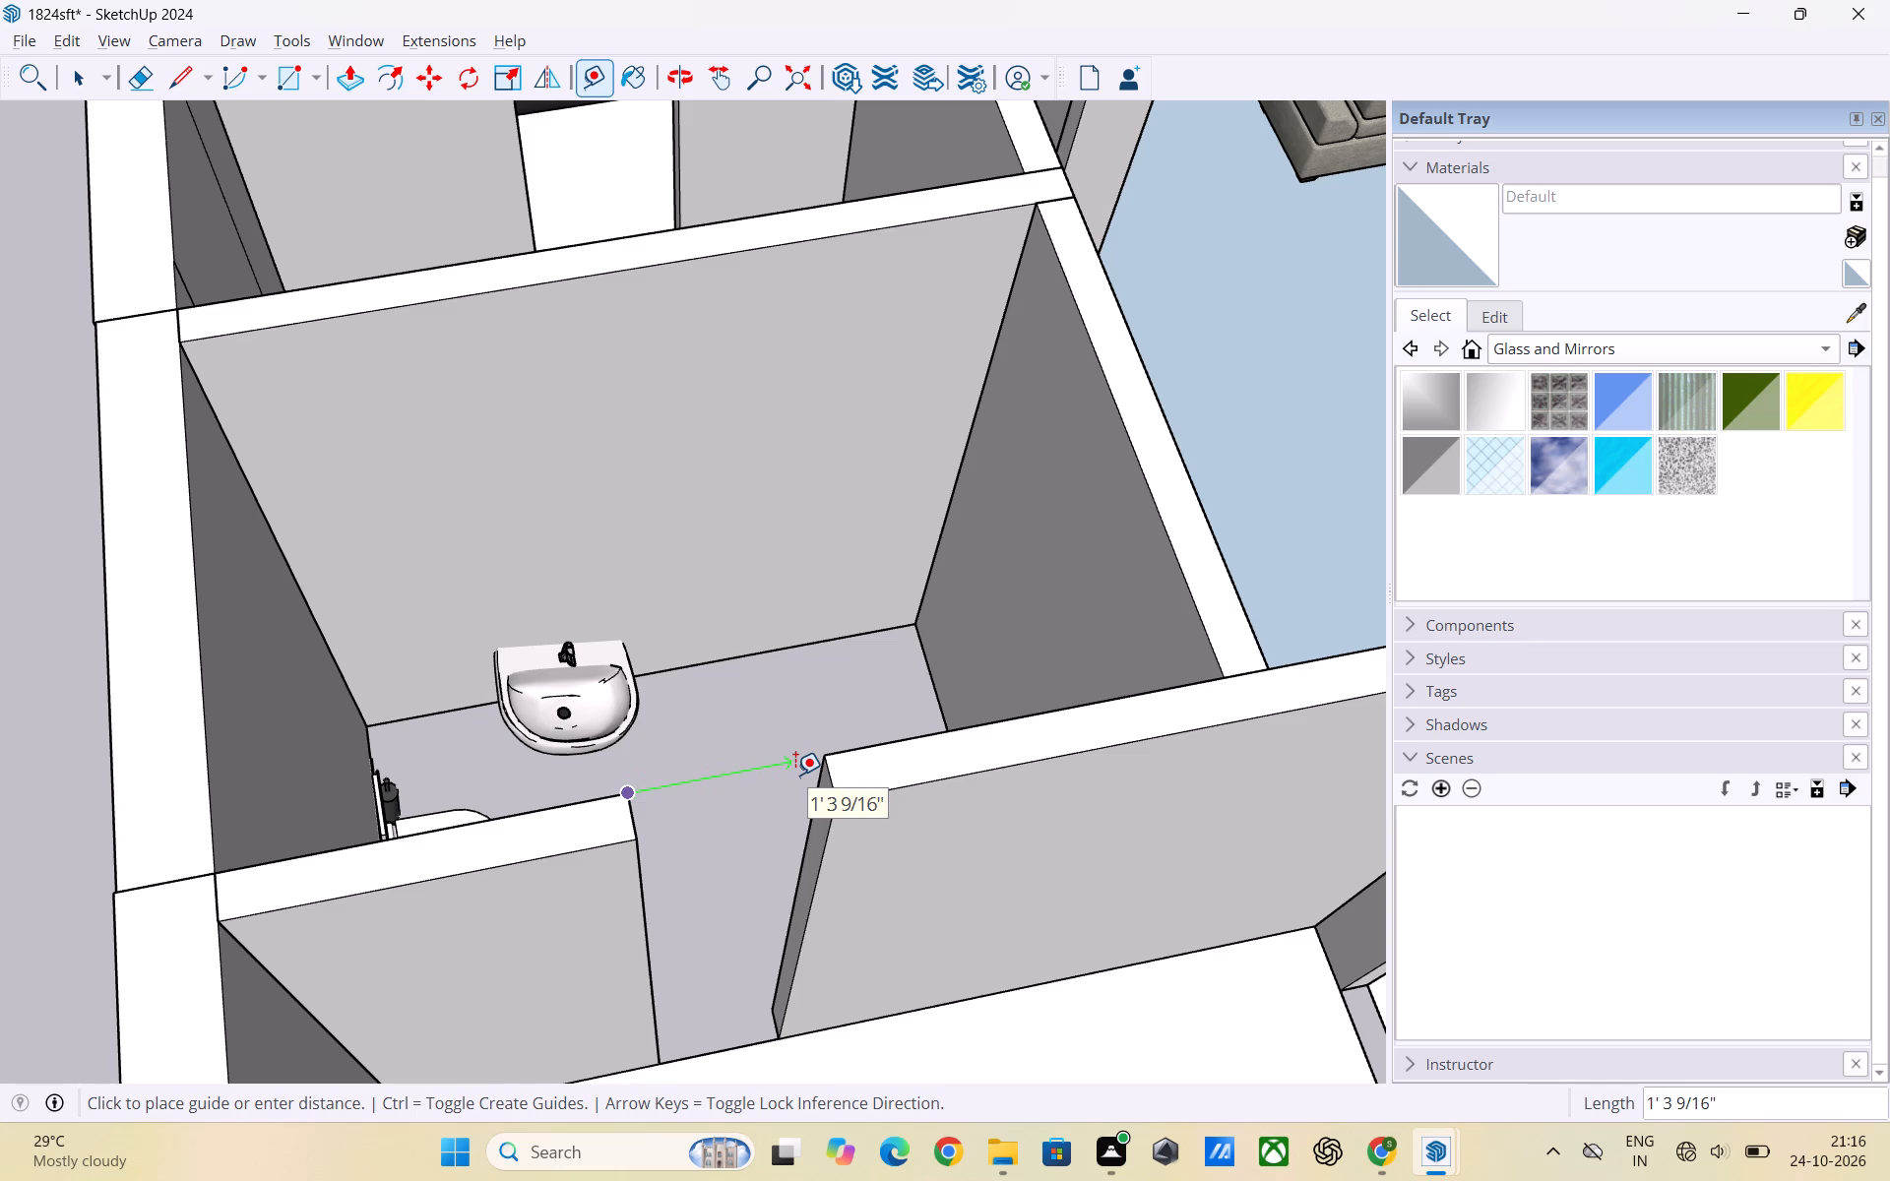
pyautogui.press('3')
pyautogui.press("'")
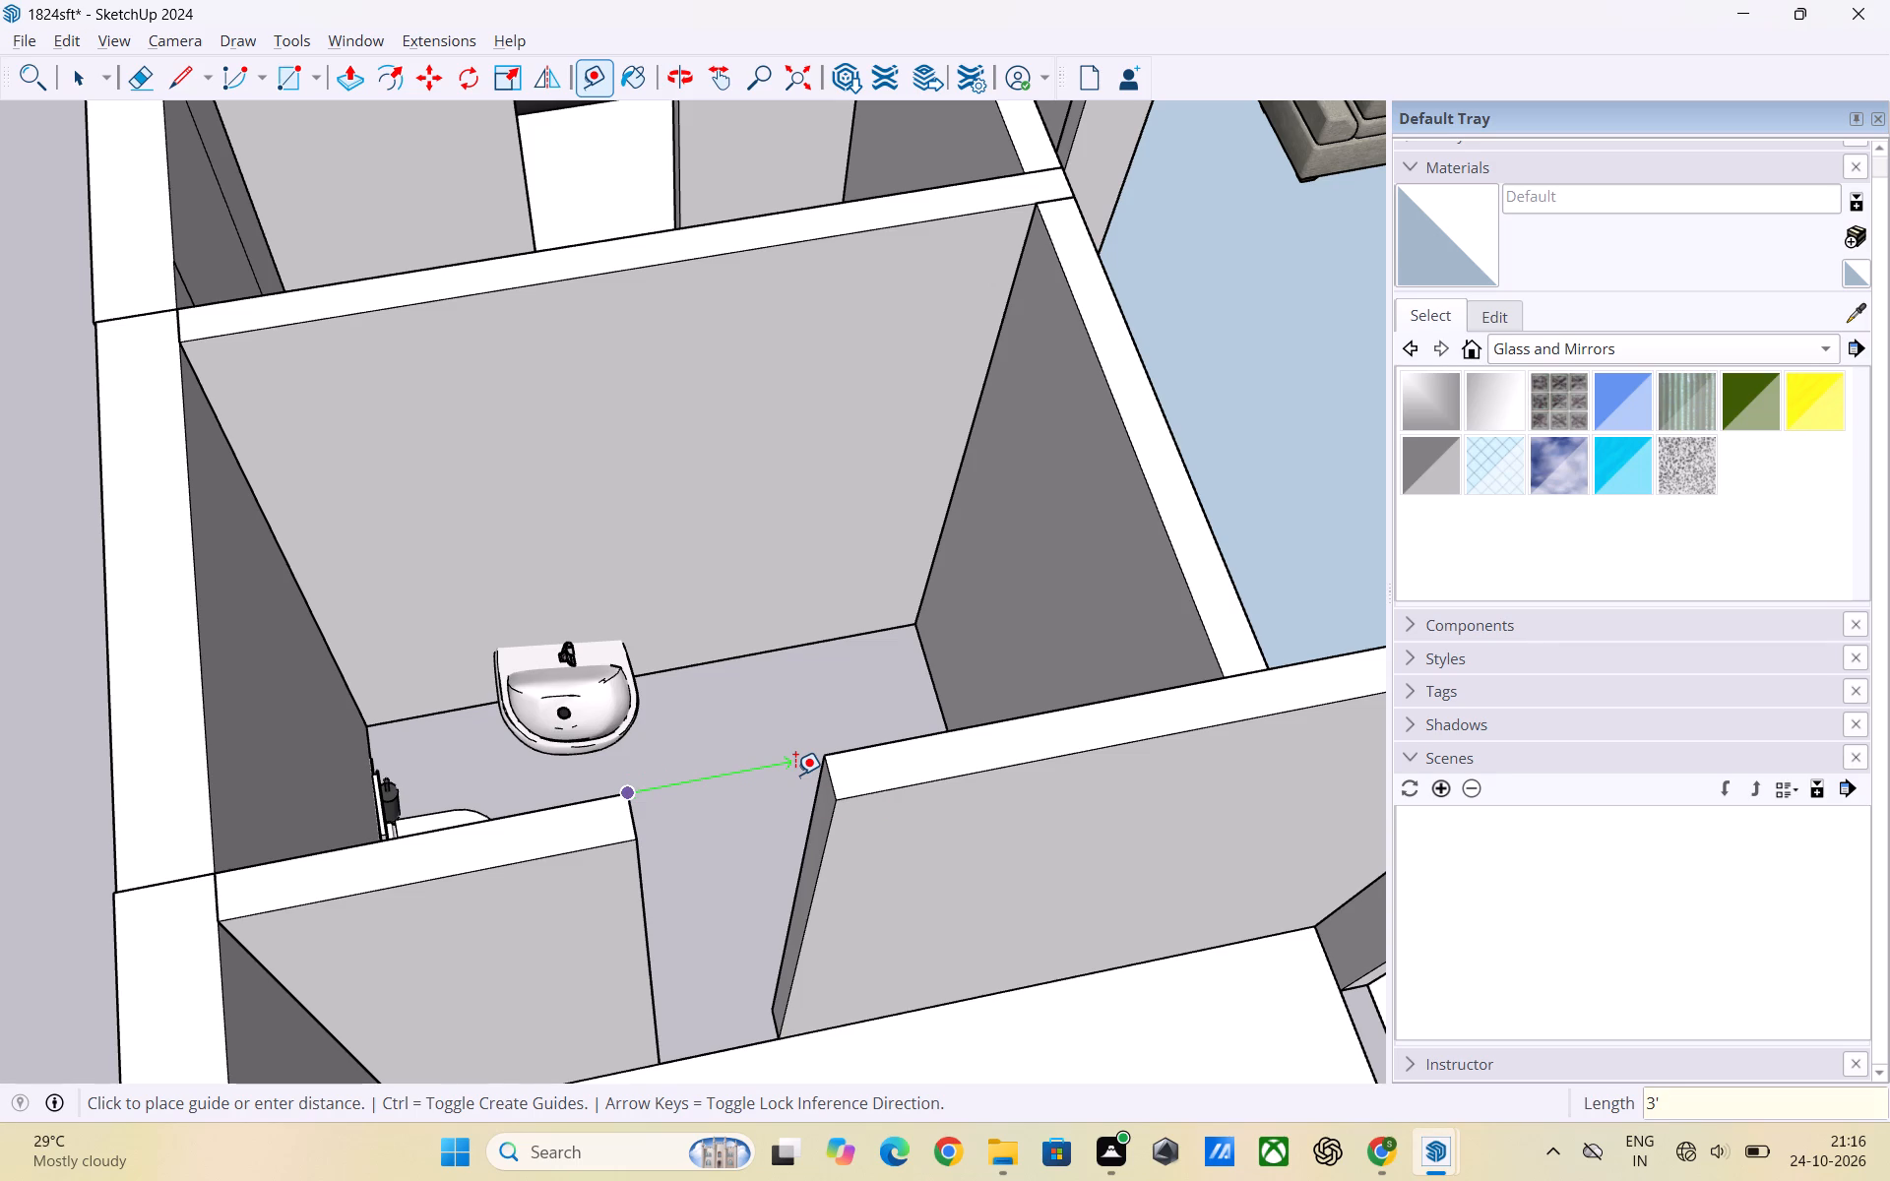
pyautogui.press('Return')
pyautogui.press('space')
# Inside the longer doorway wall's group, push its end face back about 1' 5 3/8" to the 3' guide endpoint.
pyautogui.scroll(2, 846, 817)
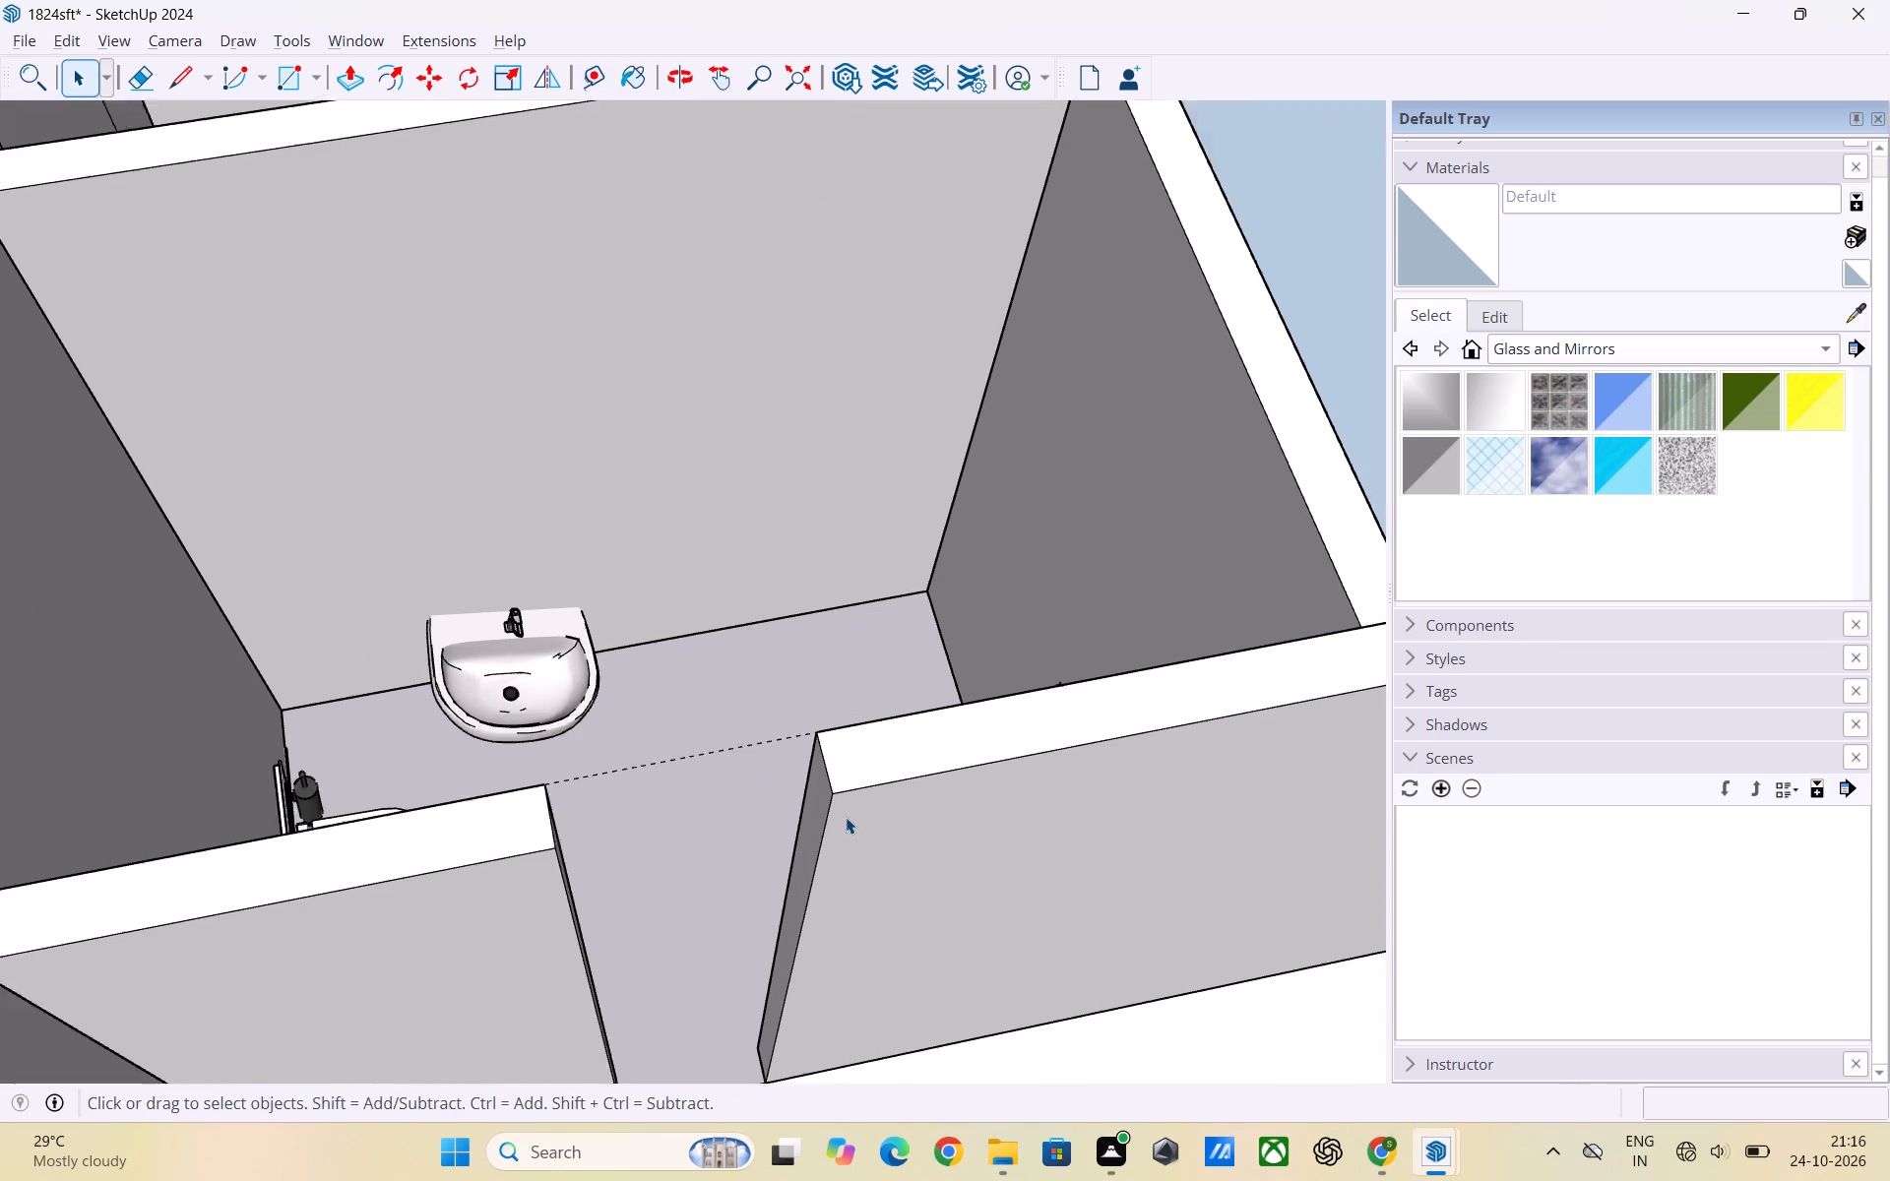
pyautogui.scroll(5, 846, 817)
pyautogui.moveTo(809, 732); pyautogui.dragTo(869, 1002, button='middle')
pyautogui.scroll(-1, 850, 703)
pyautogui.scroll(2, 849, 692)
pyautogui.moveTo(844, 677); pyautogui.dragTo(852, 722, button='middle')
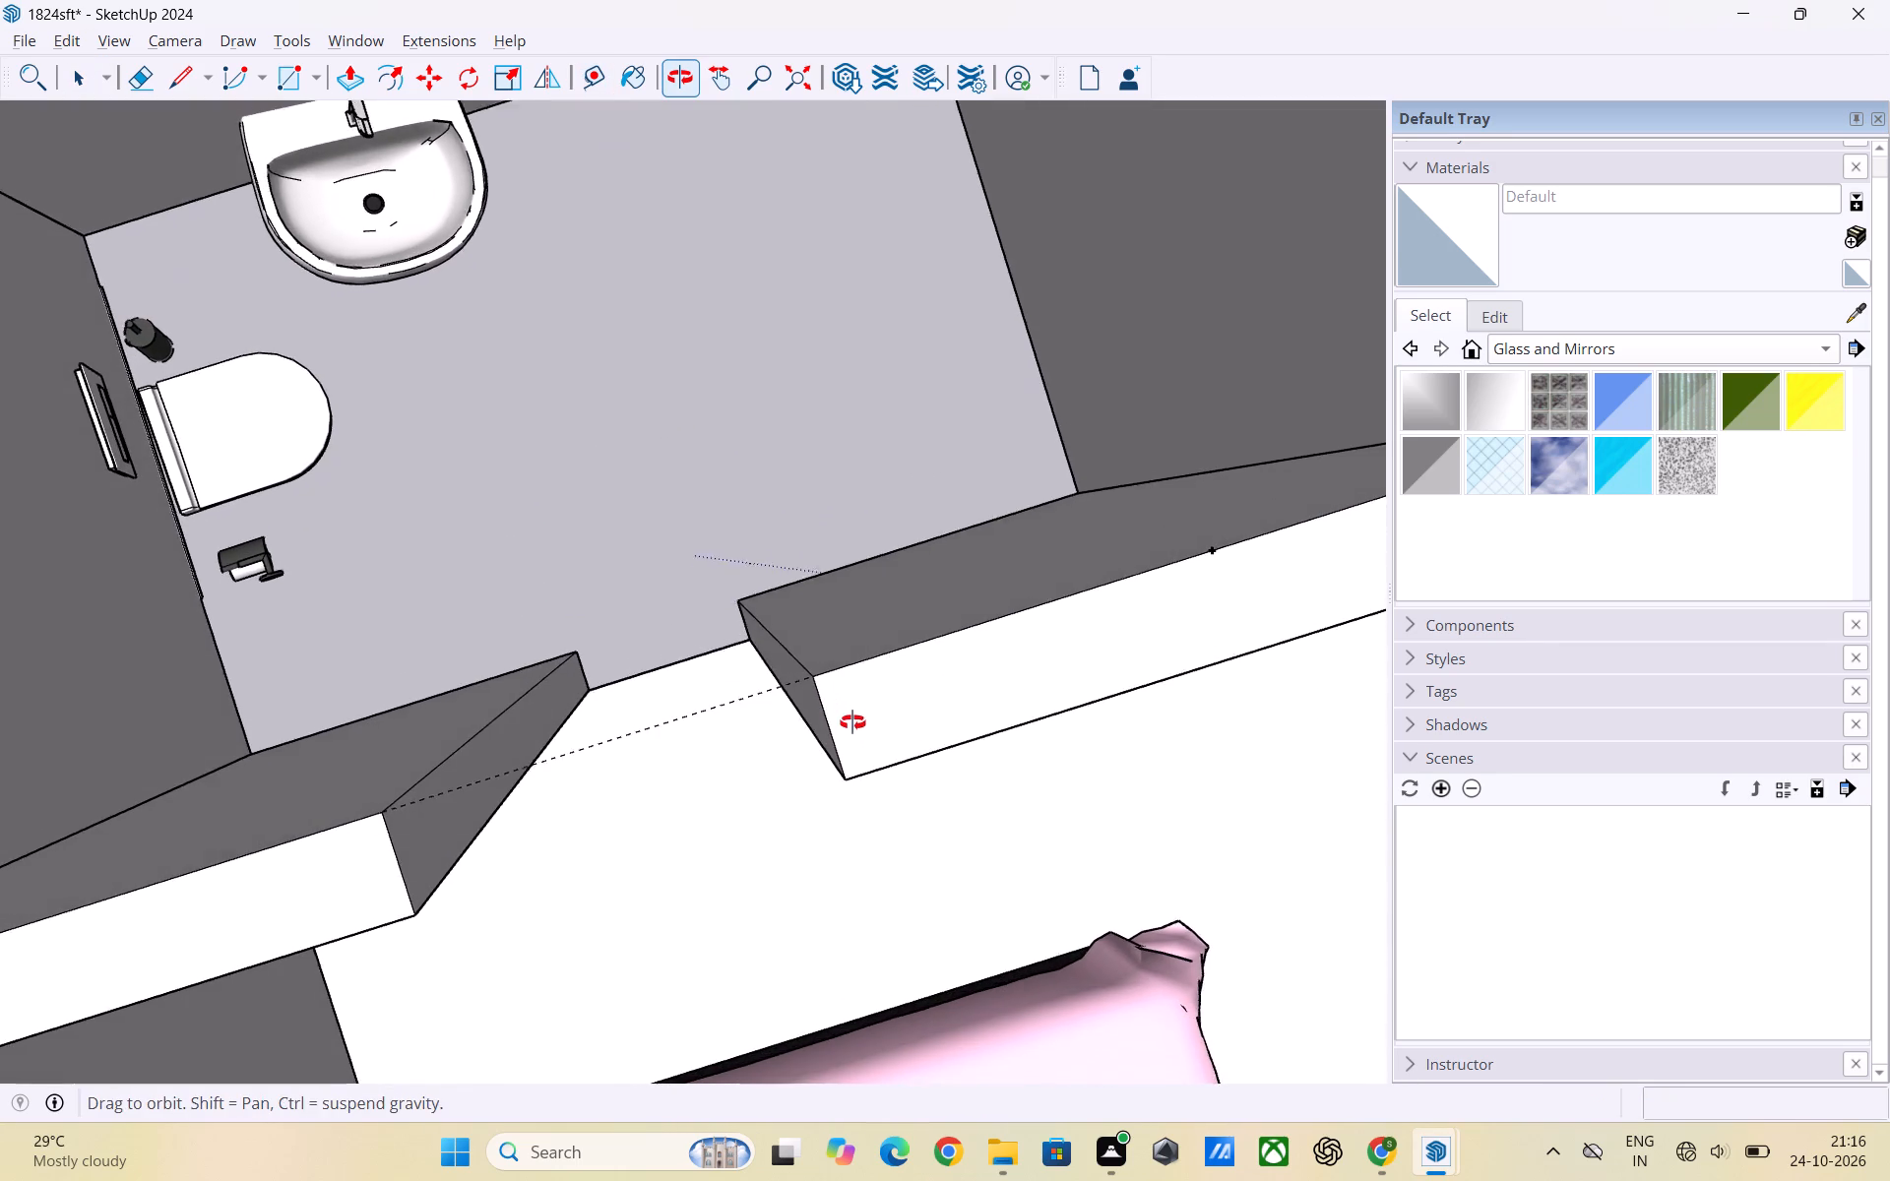
pyautogui.moveTo(852, 722); pyautogui.dragTo(853, 730, button='middle')
pyautogui.scroll(3, 868, 758)
pyautogui.moveTo(846, 762); pyautogui.dragTo(842, 553, button='middle')
pyautogui.scroll(3, 868, 699)
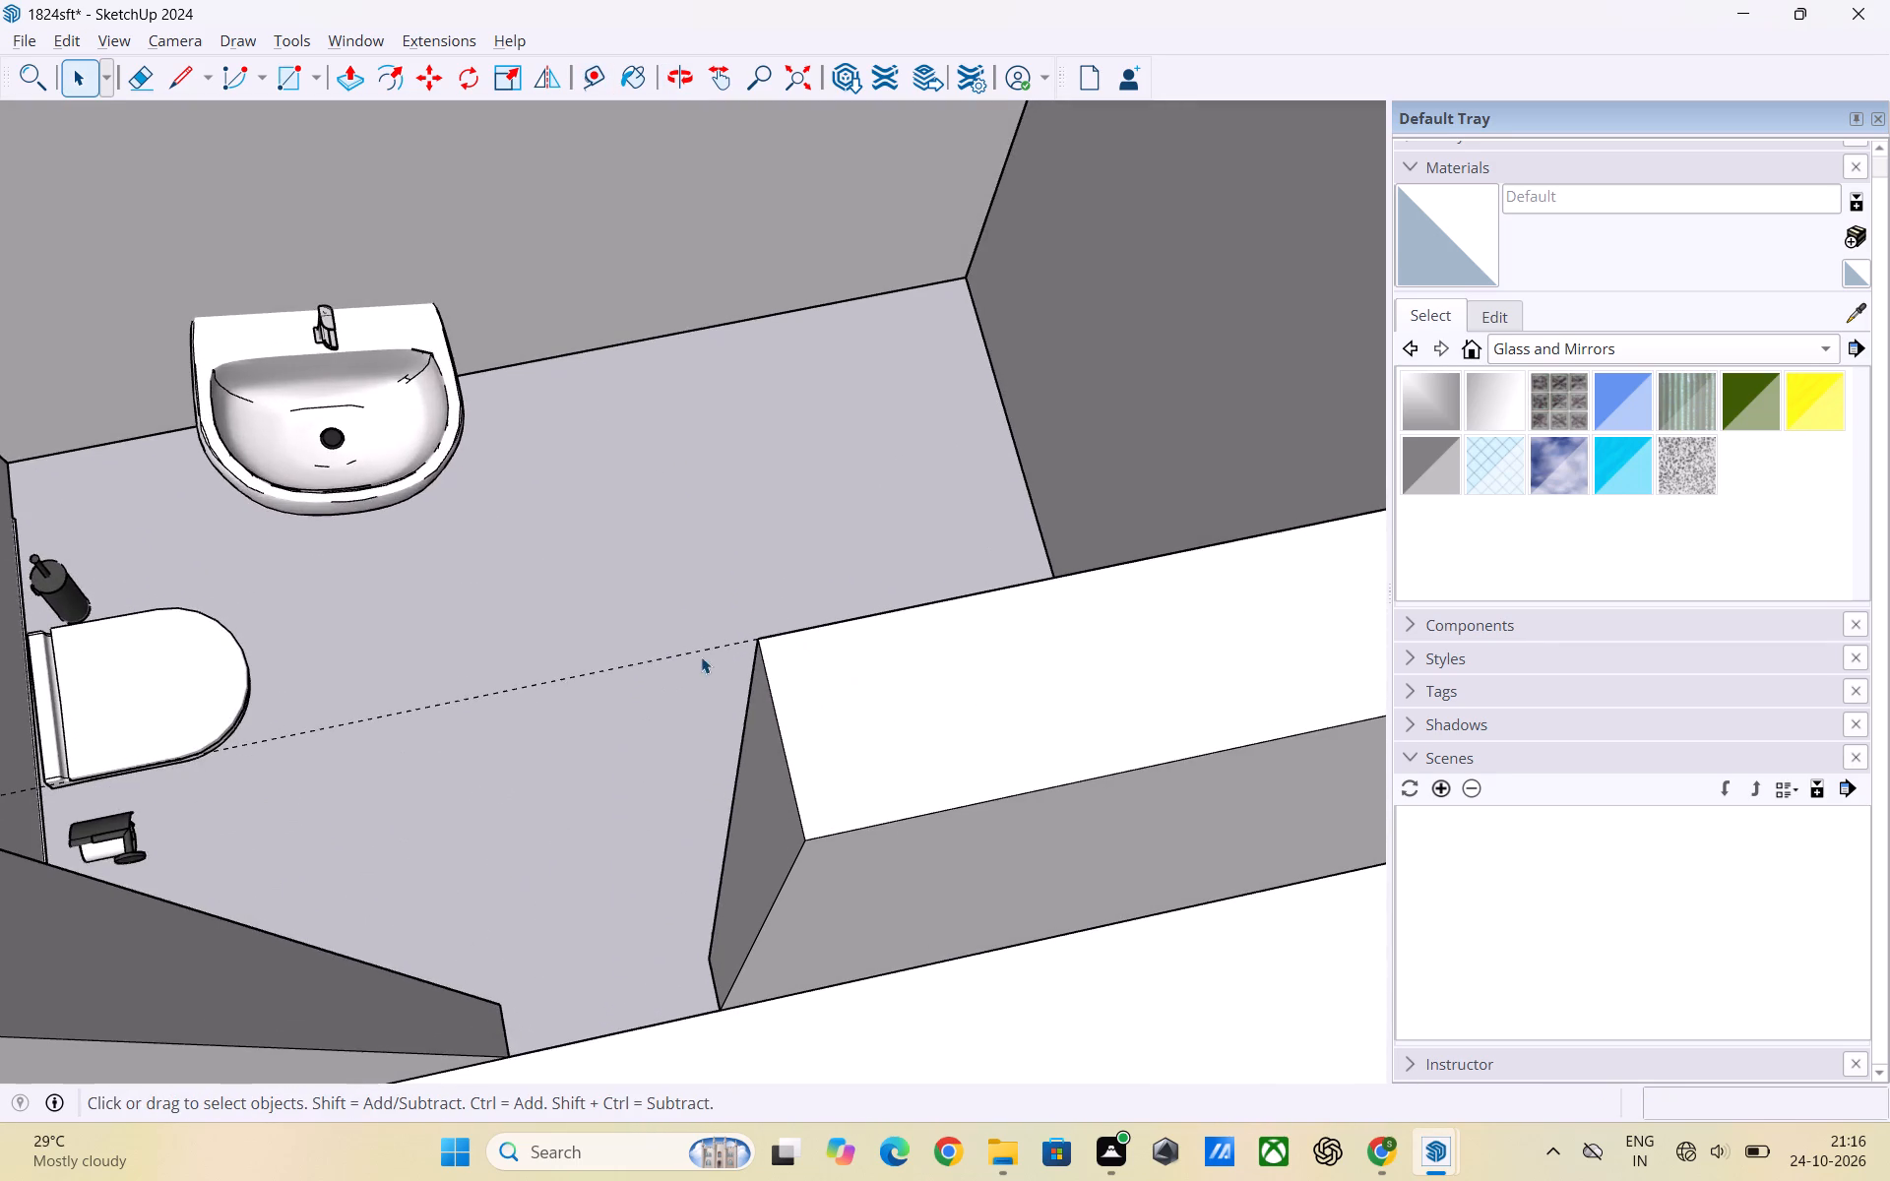
pyautogui.scroll(-6, 687, 646)
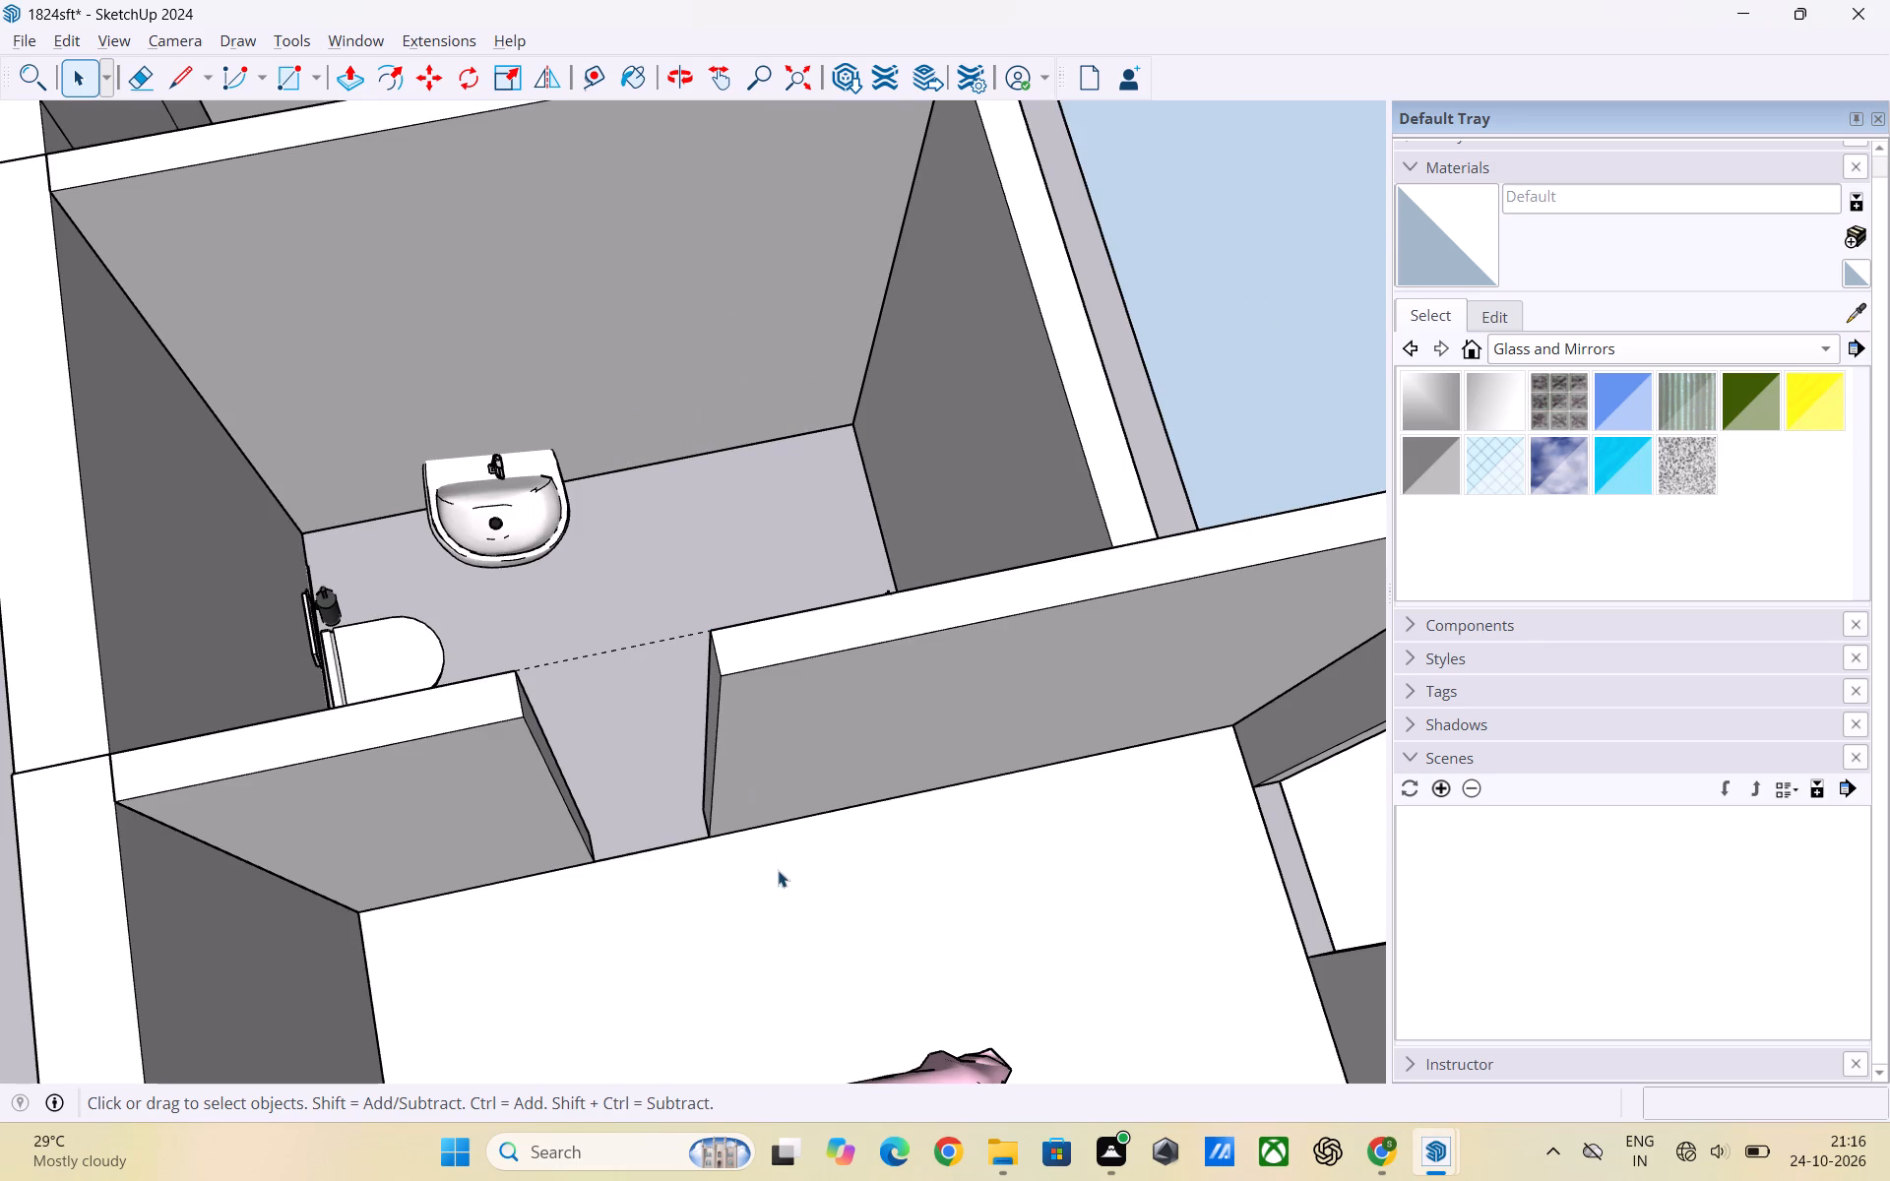
pyautogui.press('space')
pyautogui.scroll(2, 713, 713)
pyautogui.moveTo(718, 713); pyautogui.dragTo(755, 713, button='middle')
pyautogui.moveTo(733, 712); pyautogui.dragTo(935, 718, button='middle')
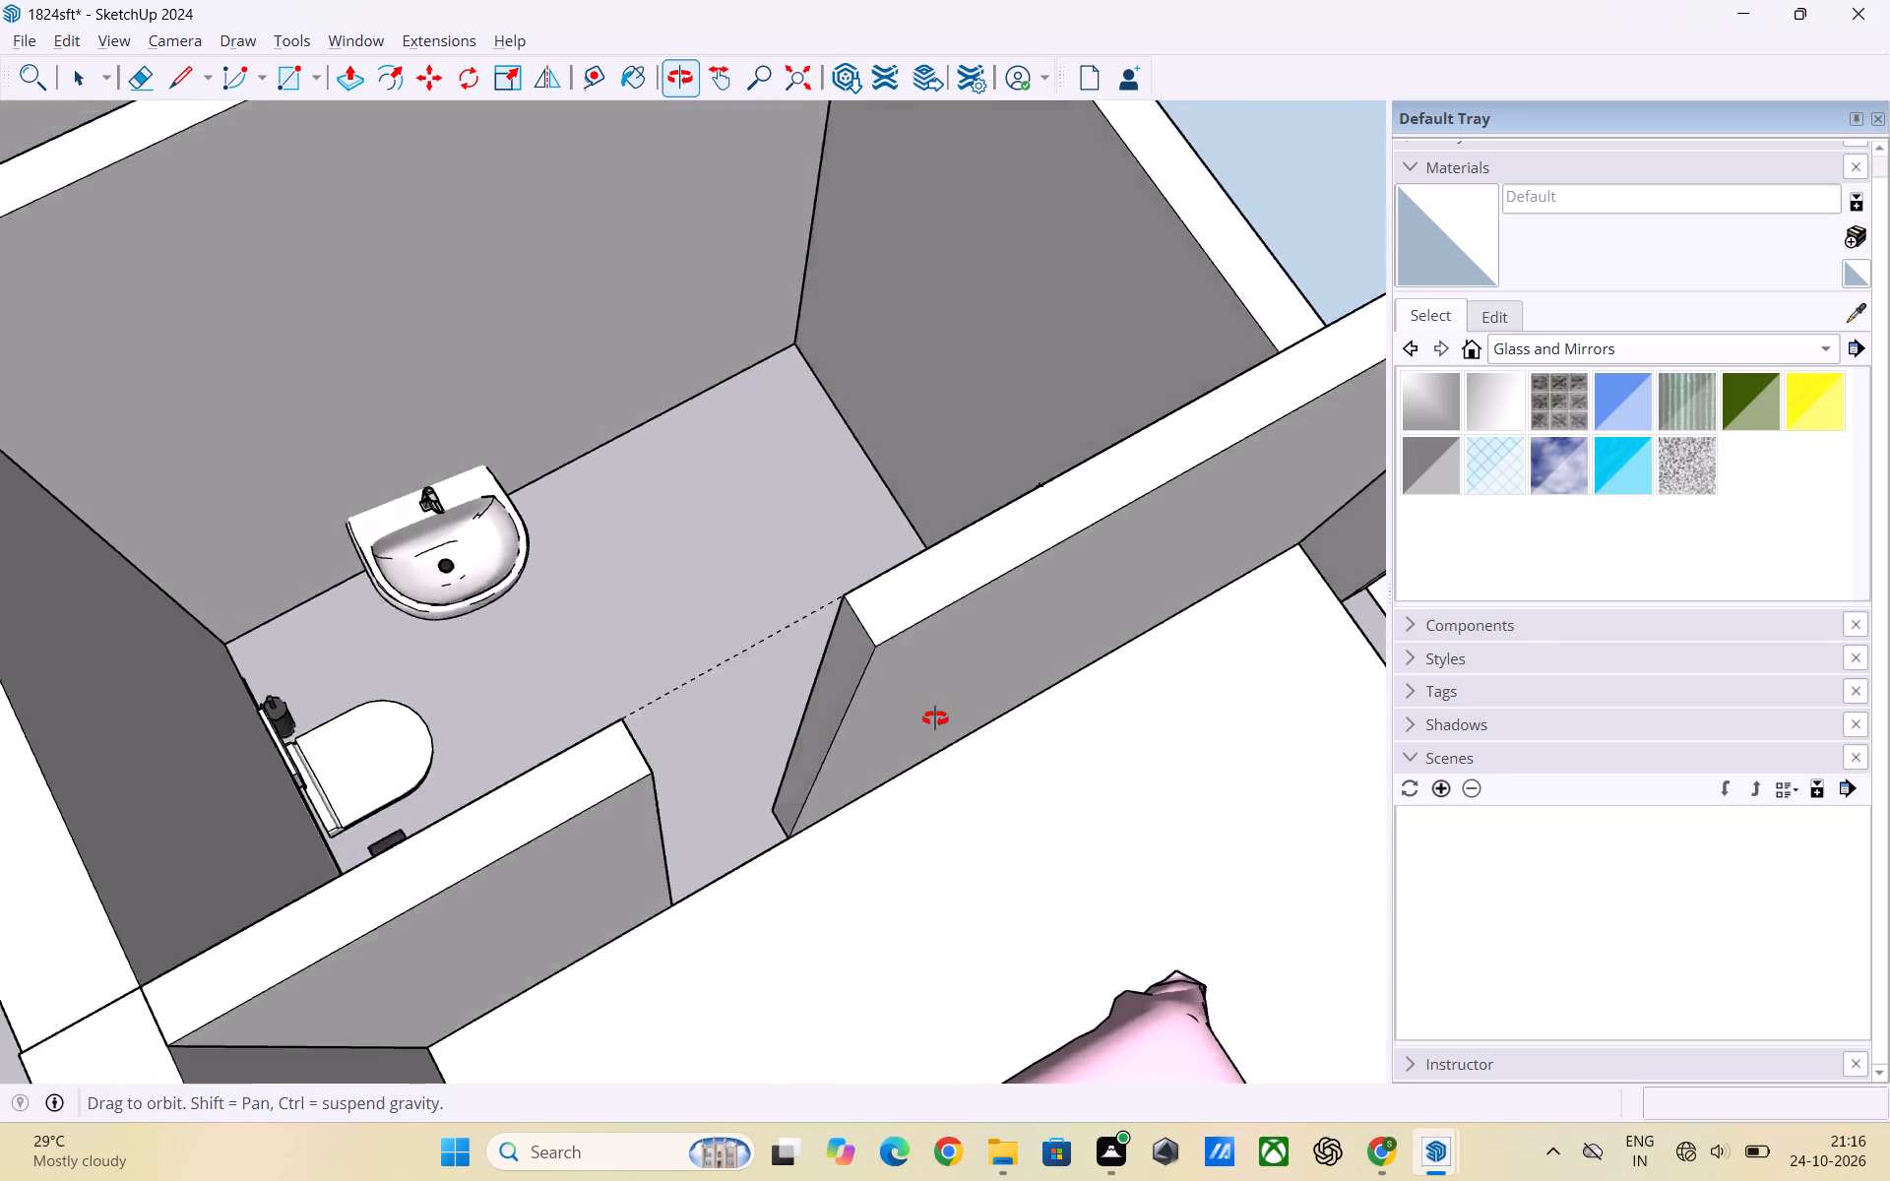
pyautogui.moveTo(935, 718); pyautogui.dragTo(1144, 715, button='middle')
pyautogui.scroll(-3, 1051, 709)
pyautogui.moveTo(960, 730); pyautogui.dragTo(1052, 648, button='middle')
pyautogui.click(1040, 487)
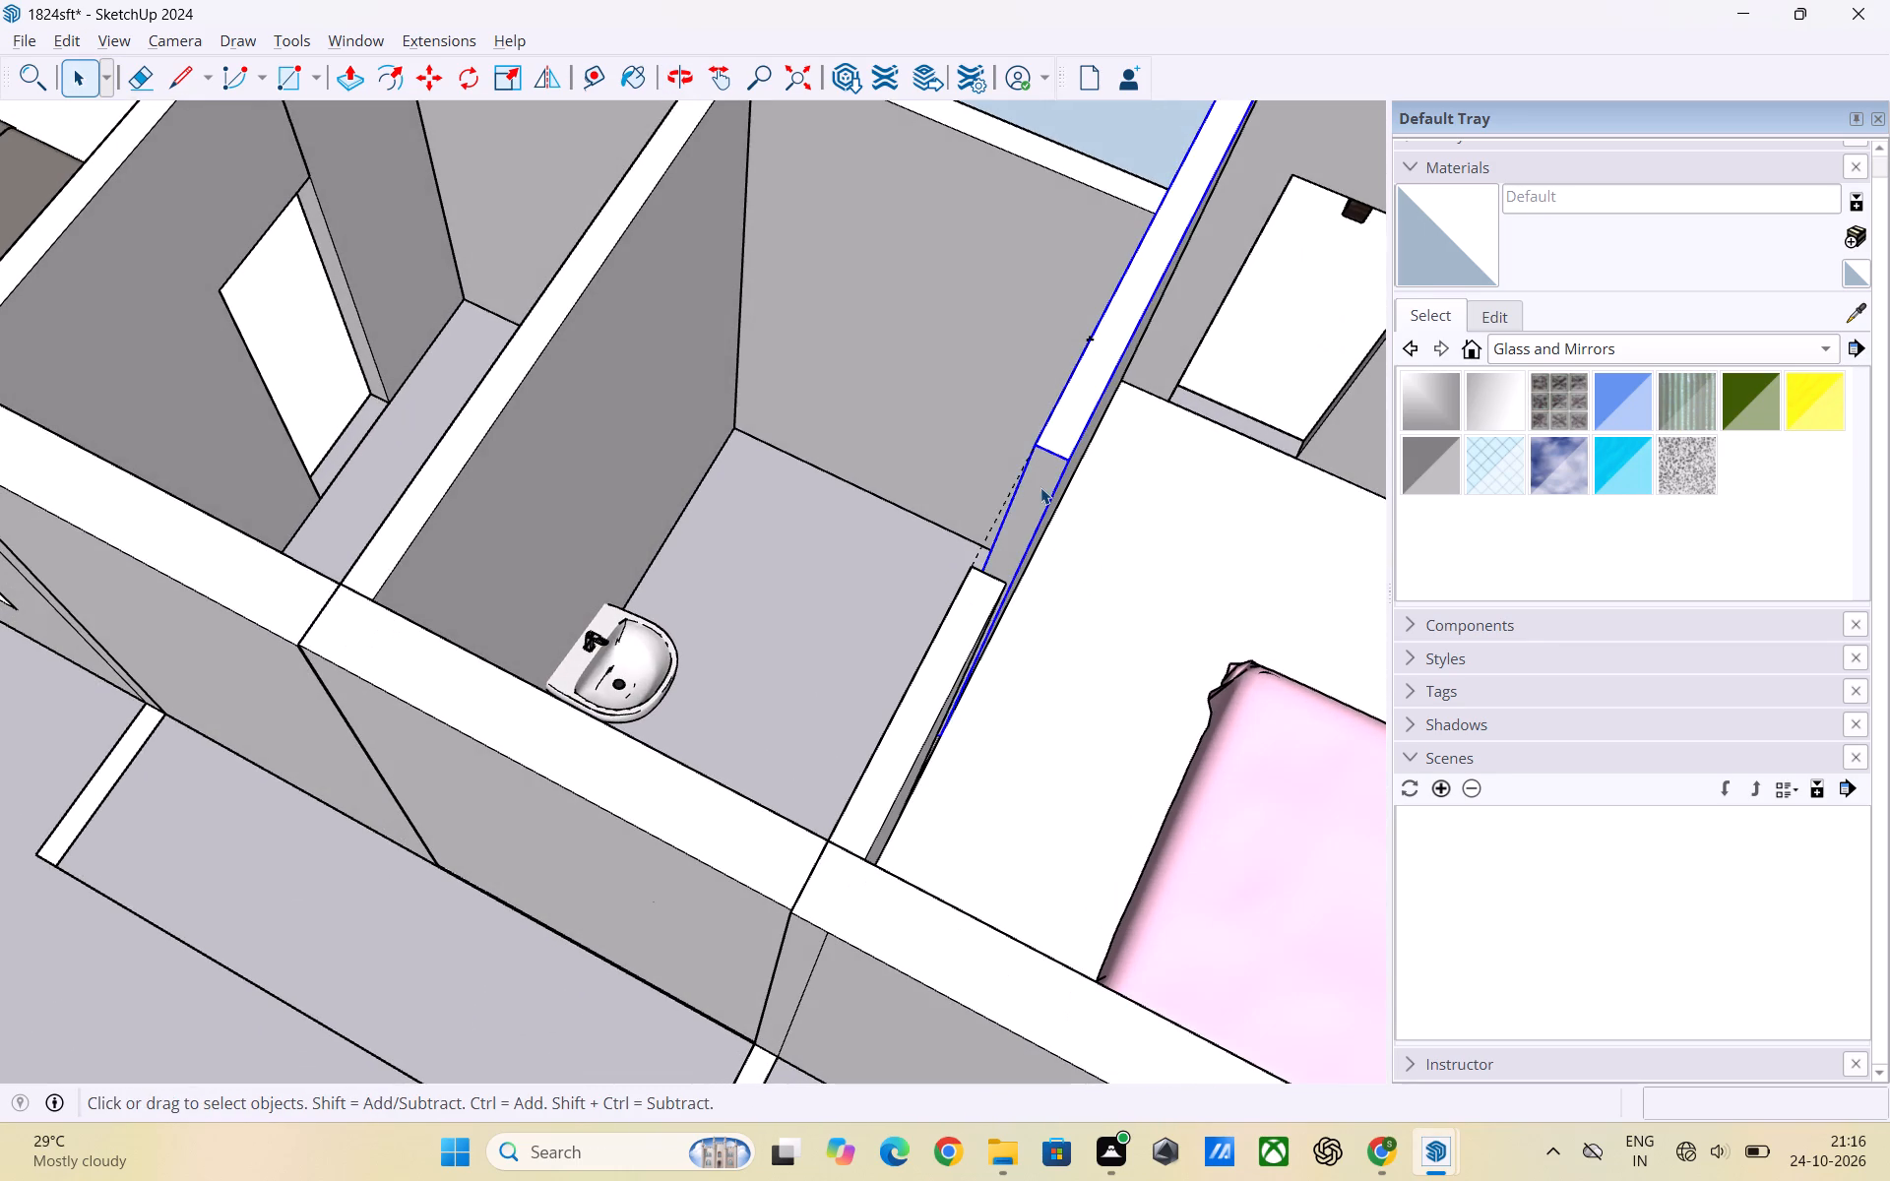
pyautogui.doubleClick(1040, 487)
pyautogui.click(1040, 487)
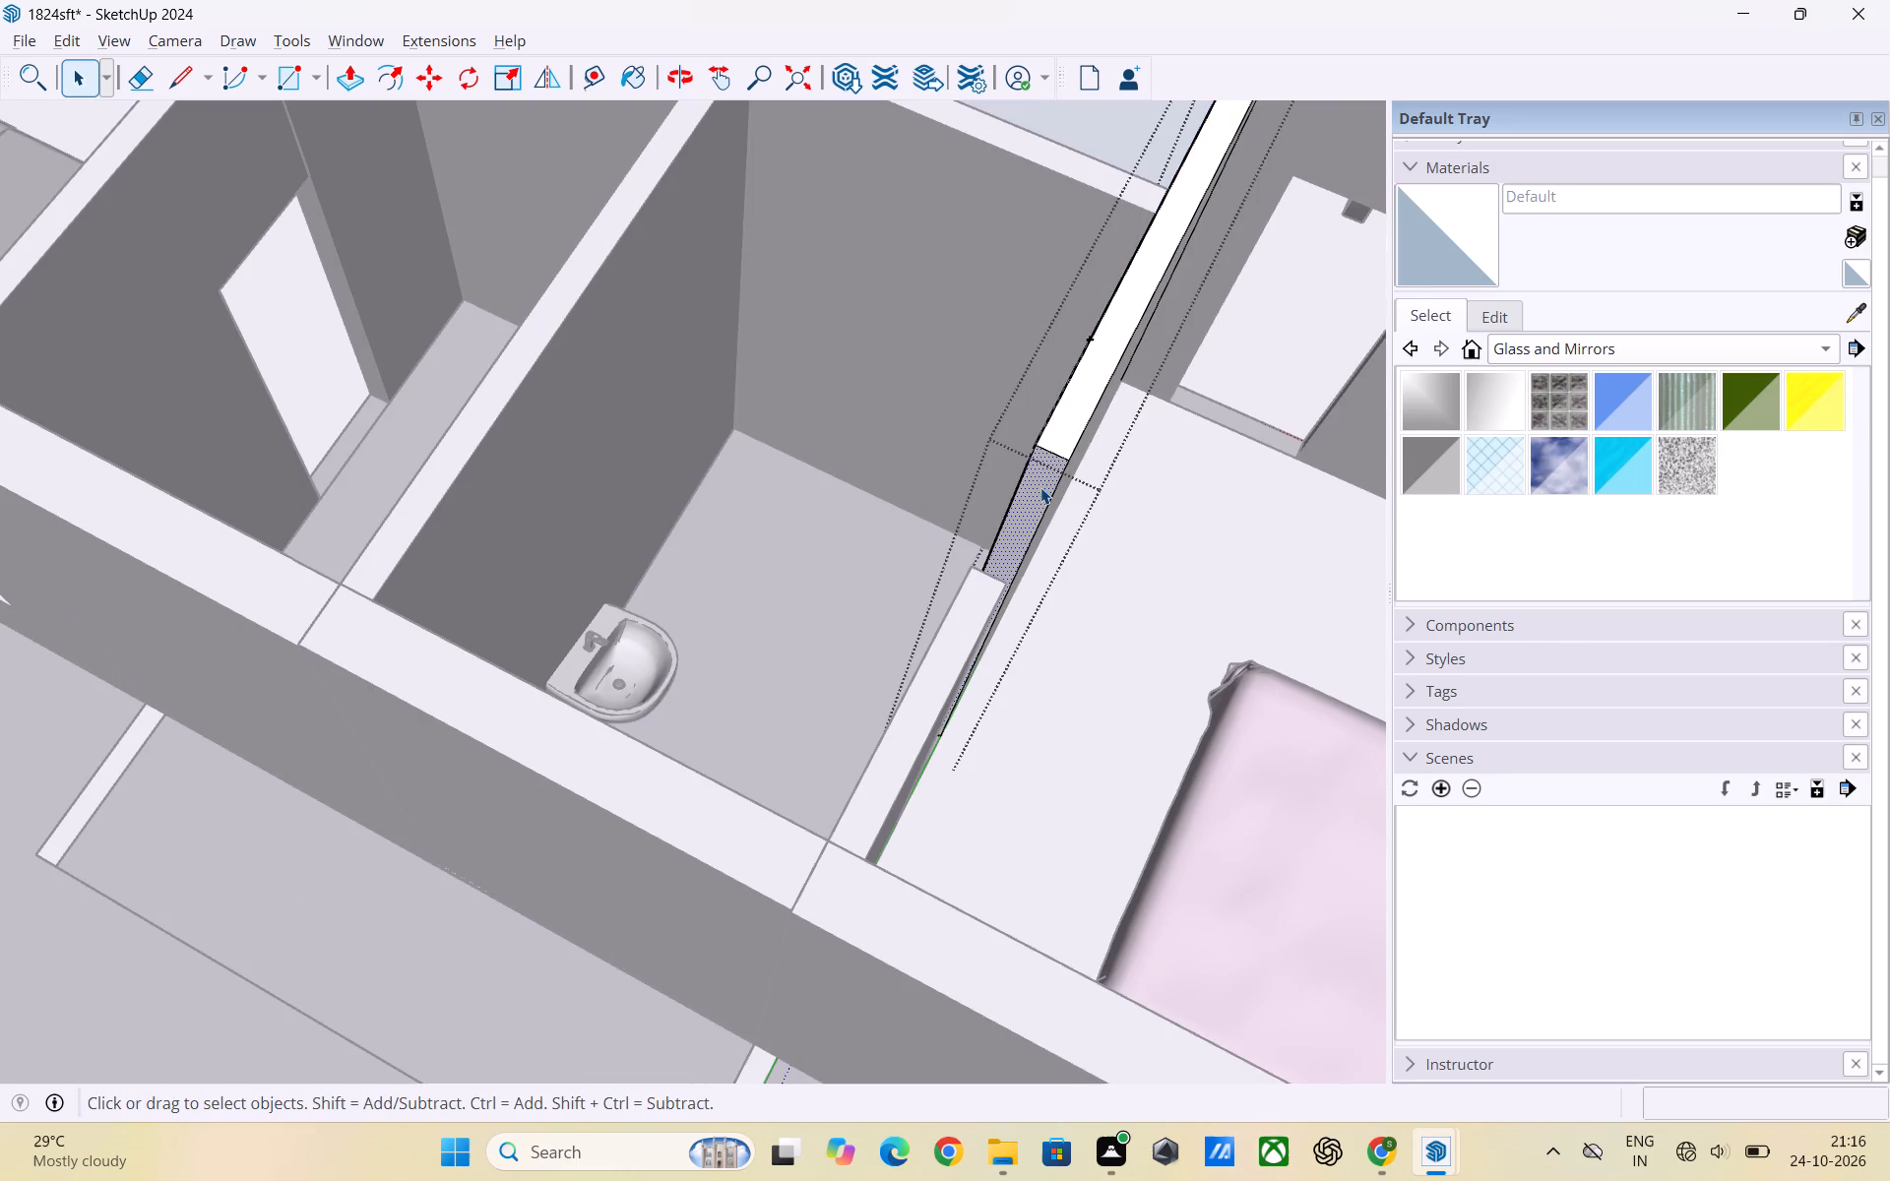
pyautogui.press('p')
pyautogui.click(1040, 487)
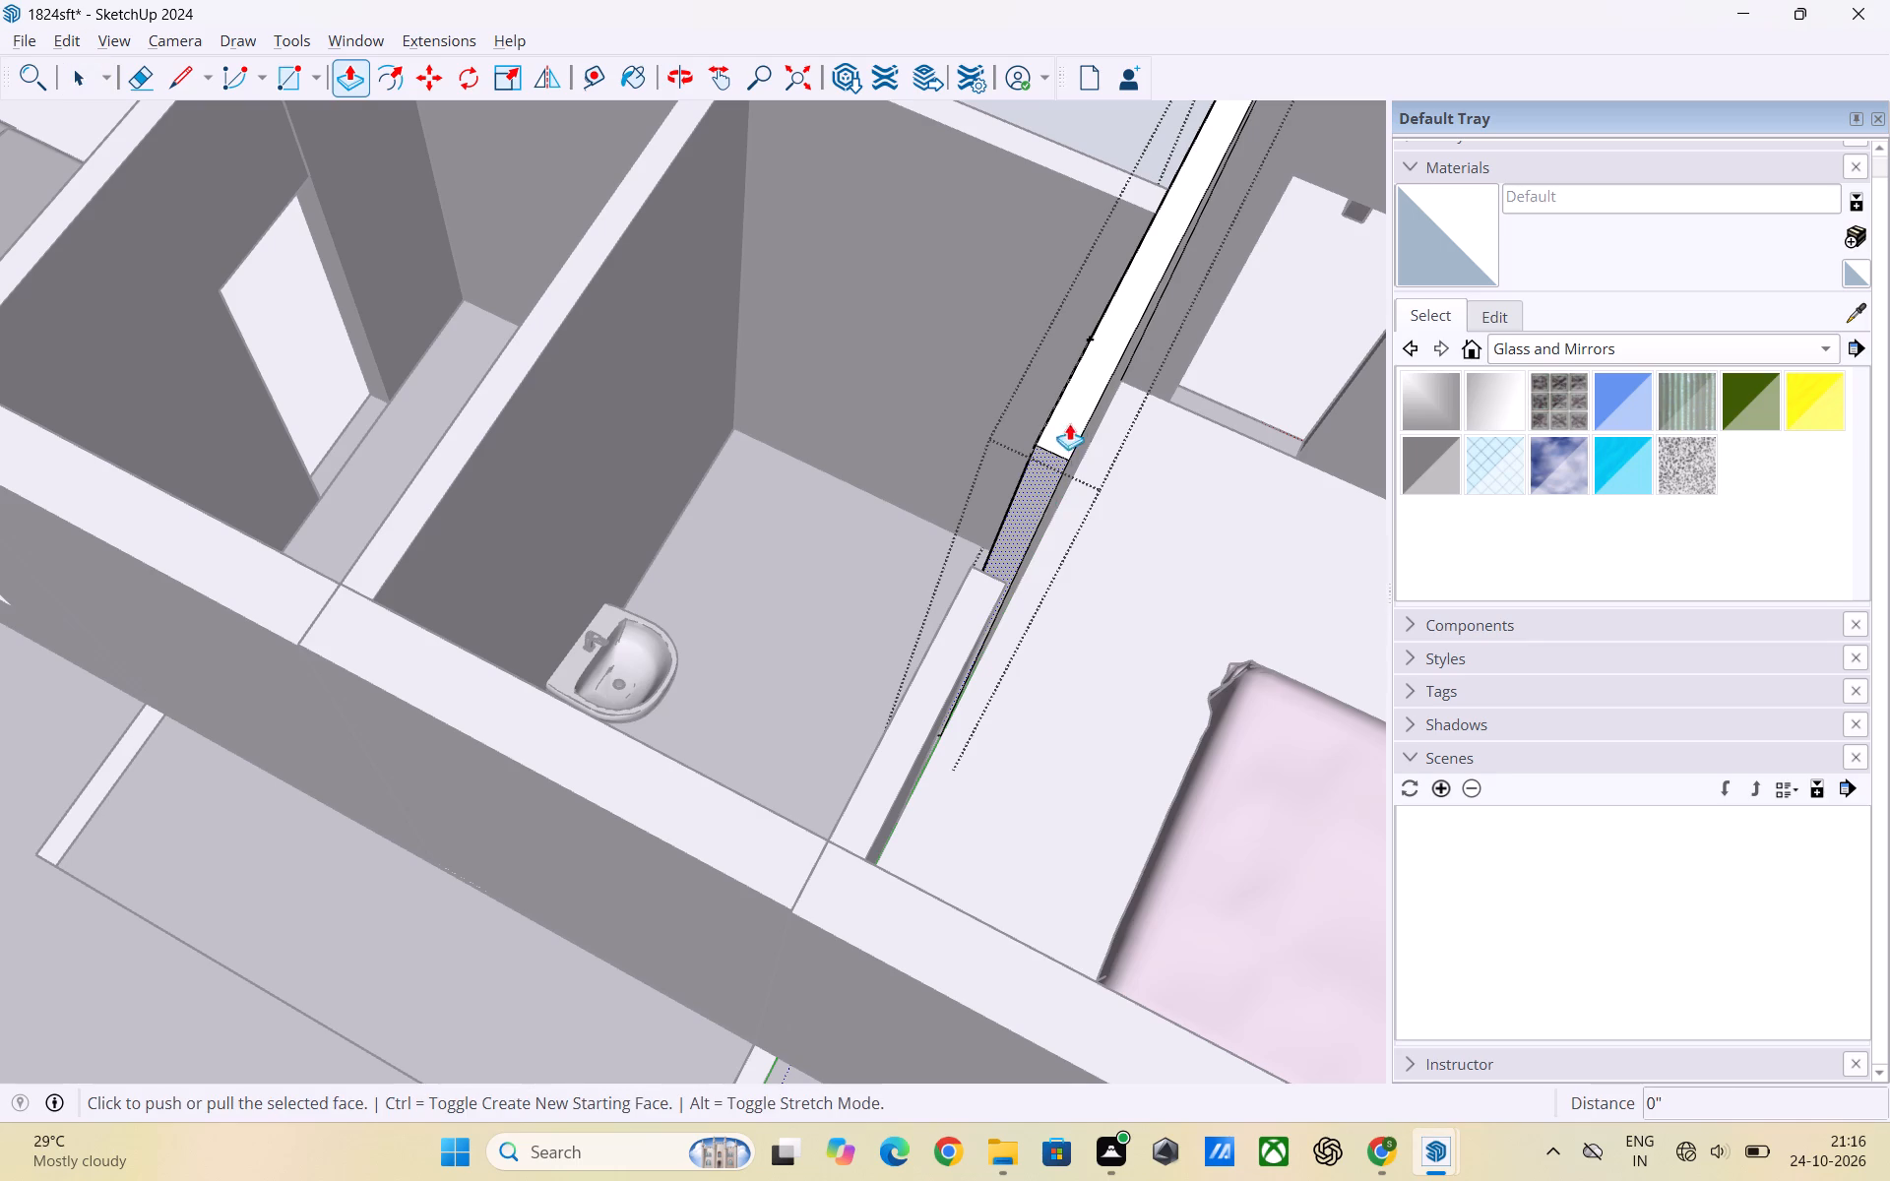
pyautogui.click(1086, 380)
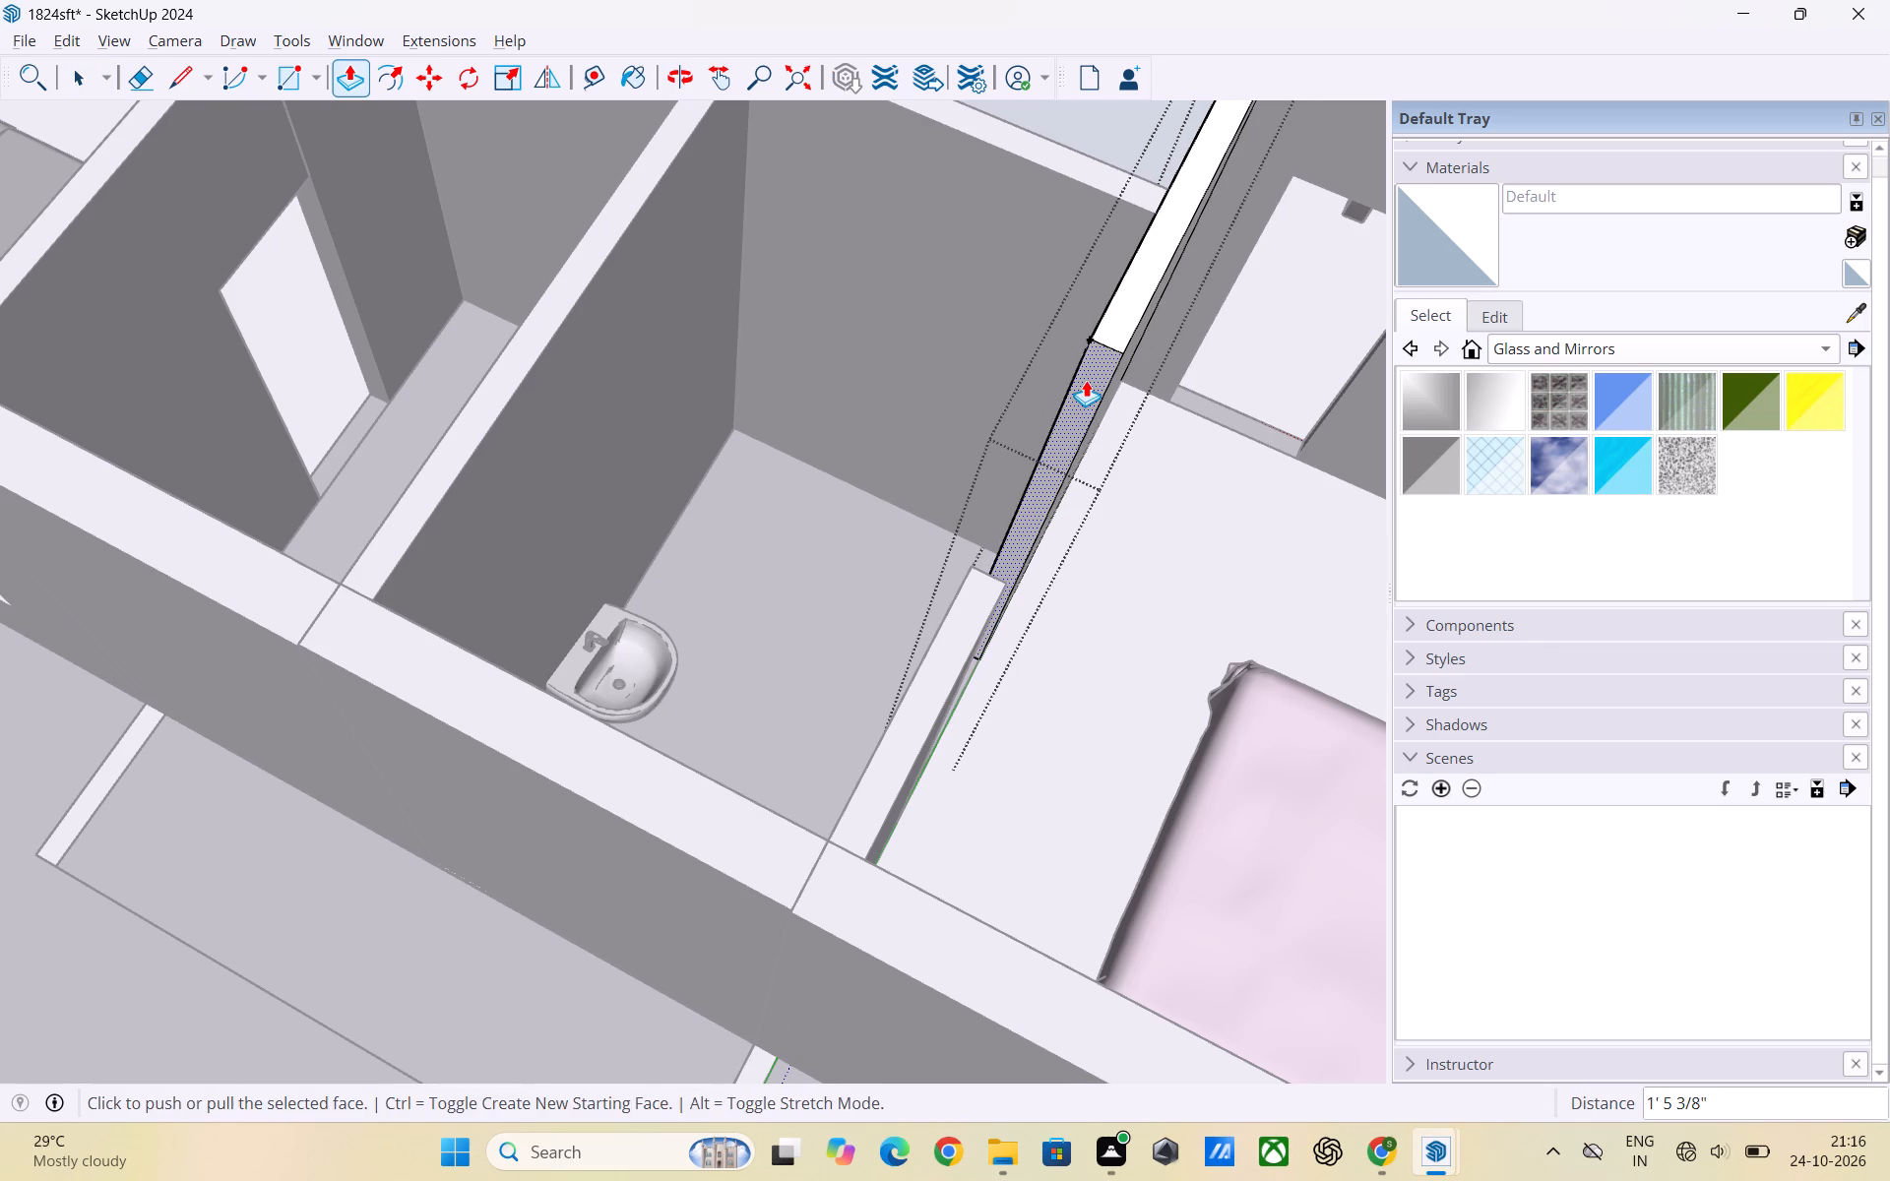
pyautogui.press('space')
pyautogui.click(1196, 498)
# Delete all guides from the model.
pyautogui.scroll(-3, 1187, 528)
pyautogui.moveTo(1175, 572); pyautogui.dragTo(974, 629, button='middle')
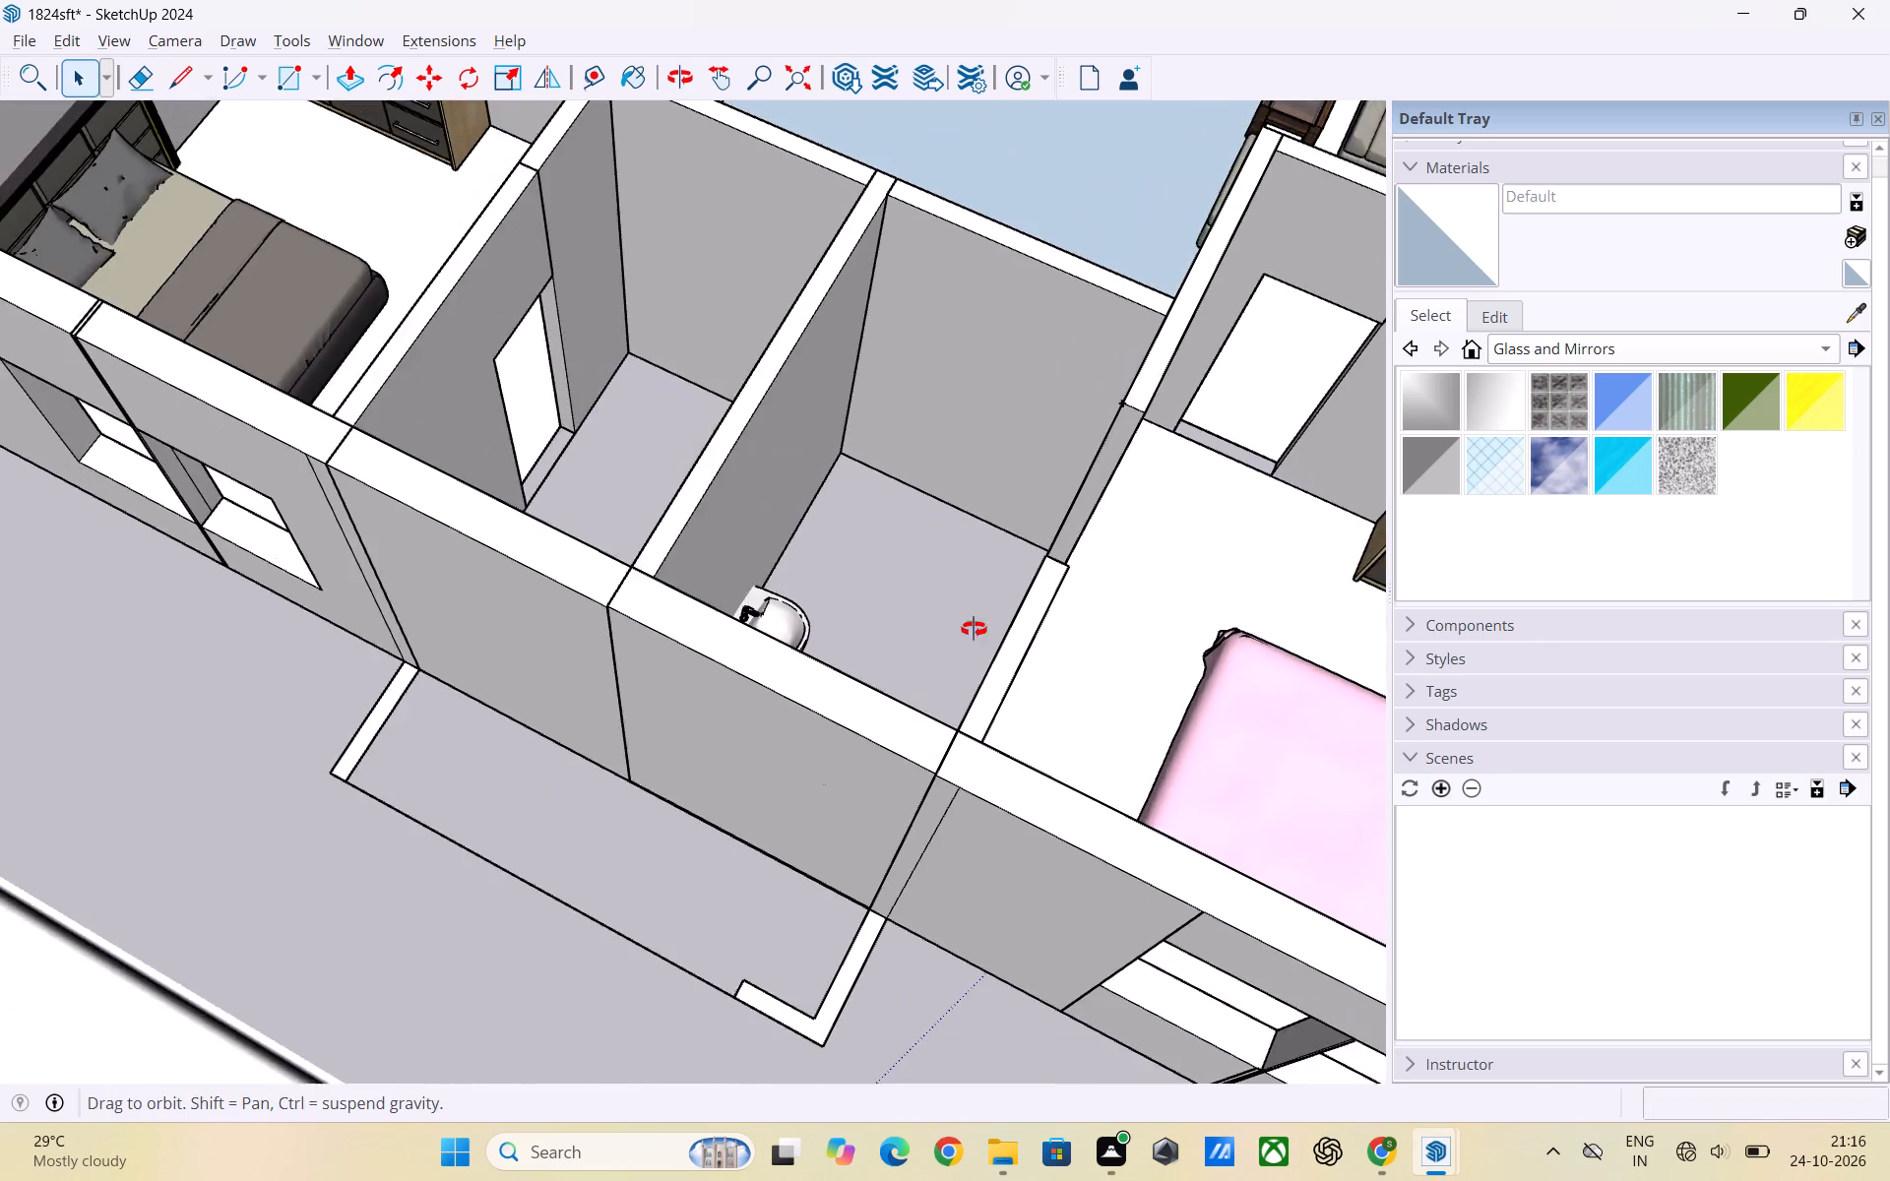
pyautogui.moveTo(974, 629); pyautogui.dragTo(804, 550, button='middle')
pyautogui.scroll(-1, 852, 541)
pyautogui.scroll(2, 951, 677)
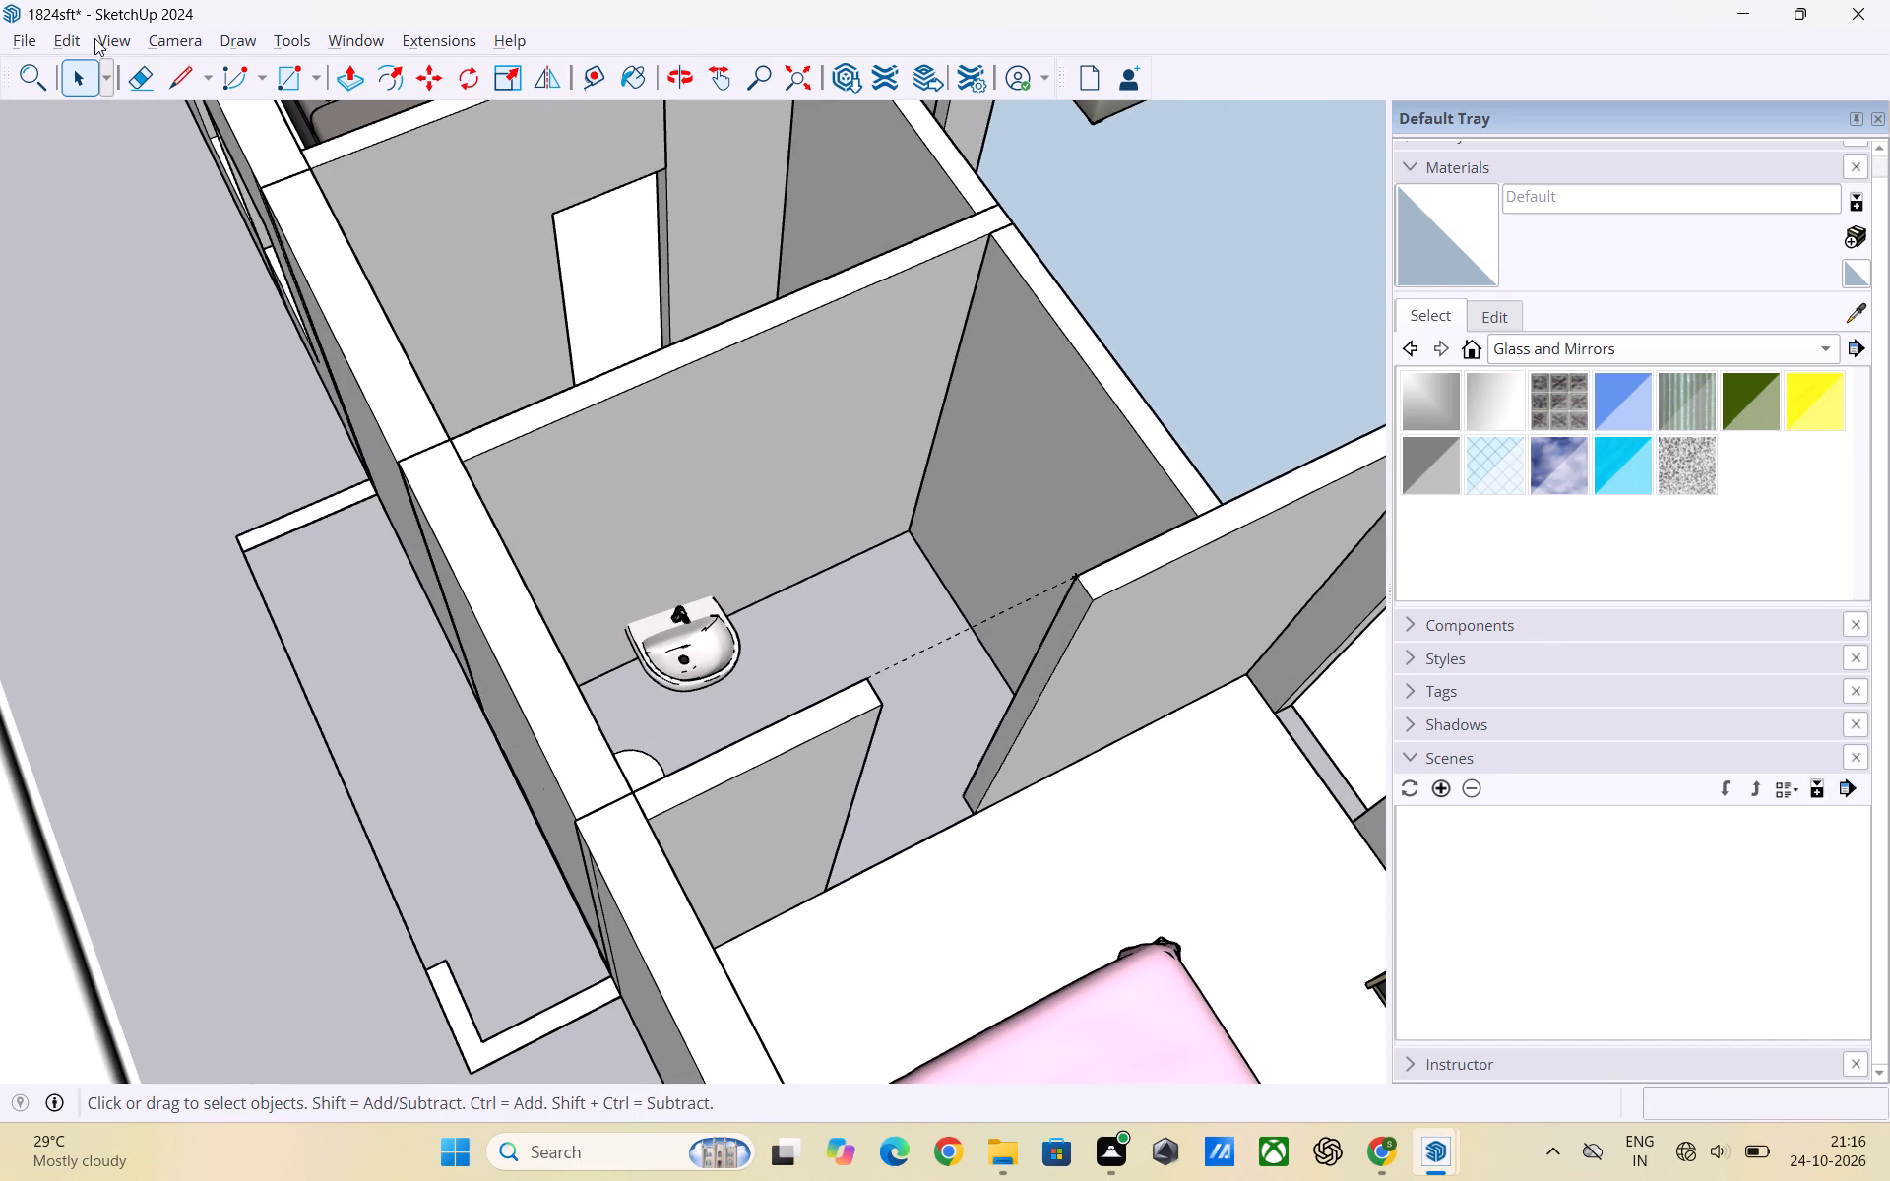
pyautogui.click(71, 37)
pyautogui.click(120, 282)
# Examine the toilet and its surrounding rooms from a wider view, including the washbasin area.
pyautogui.scroll(-6, 376, 534)
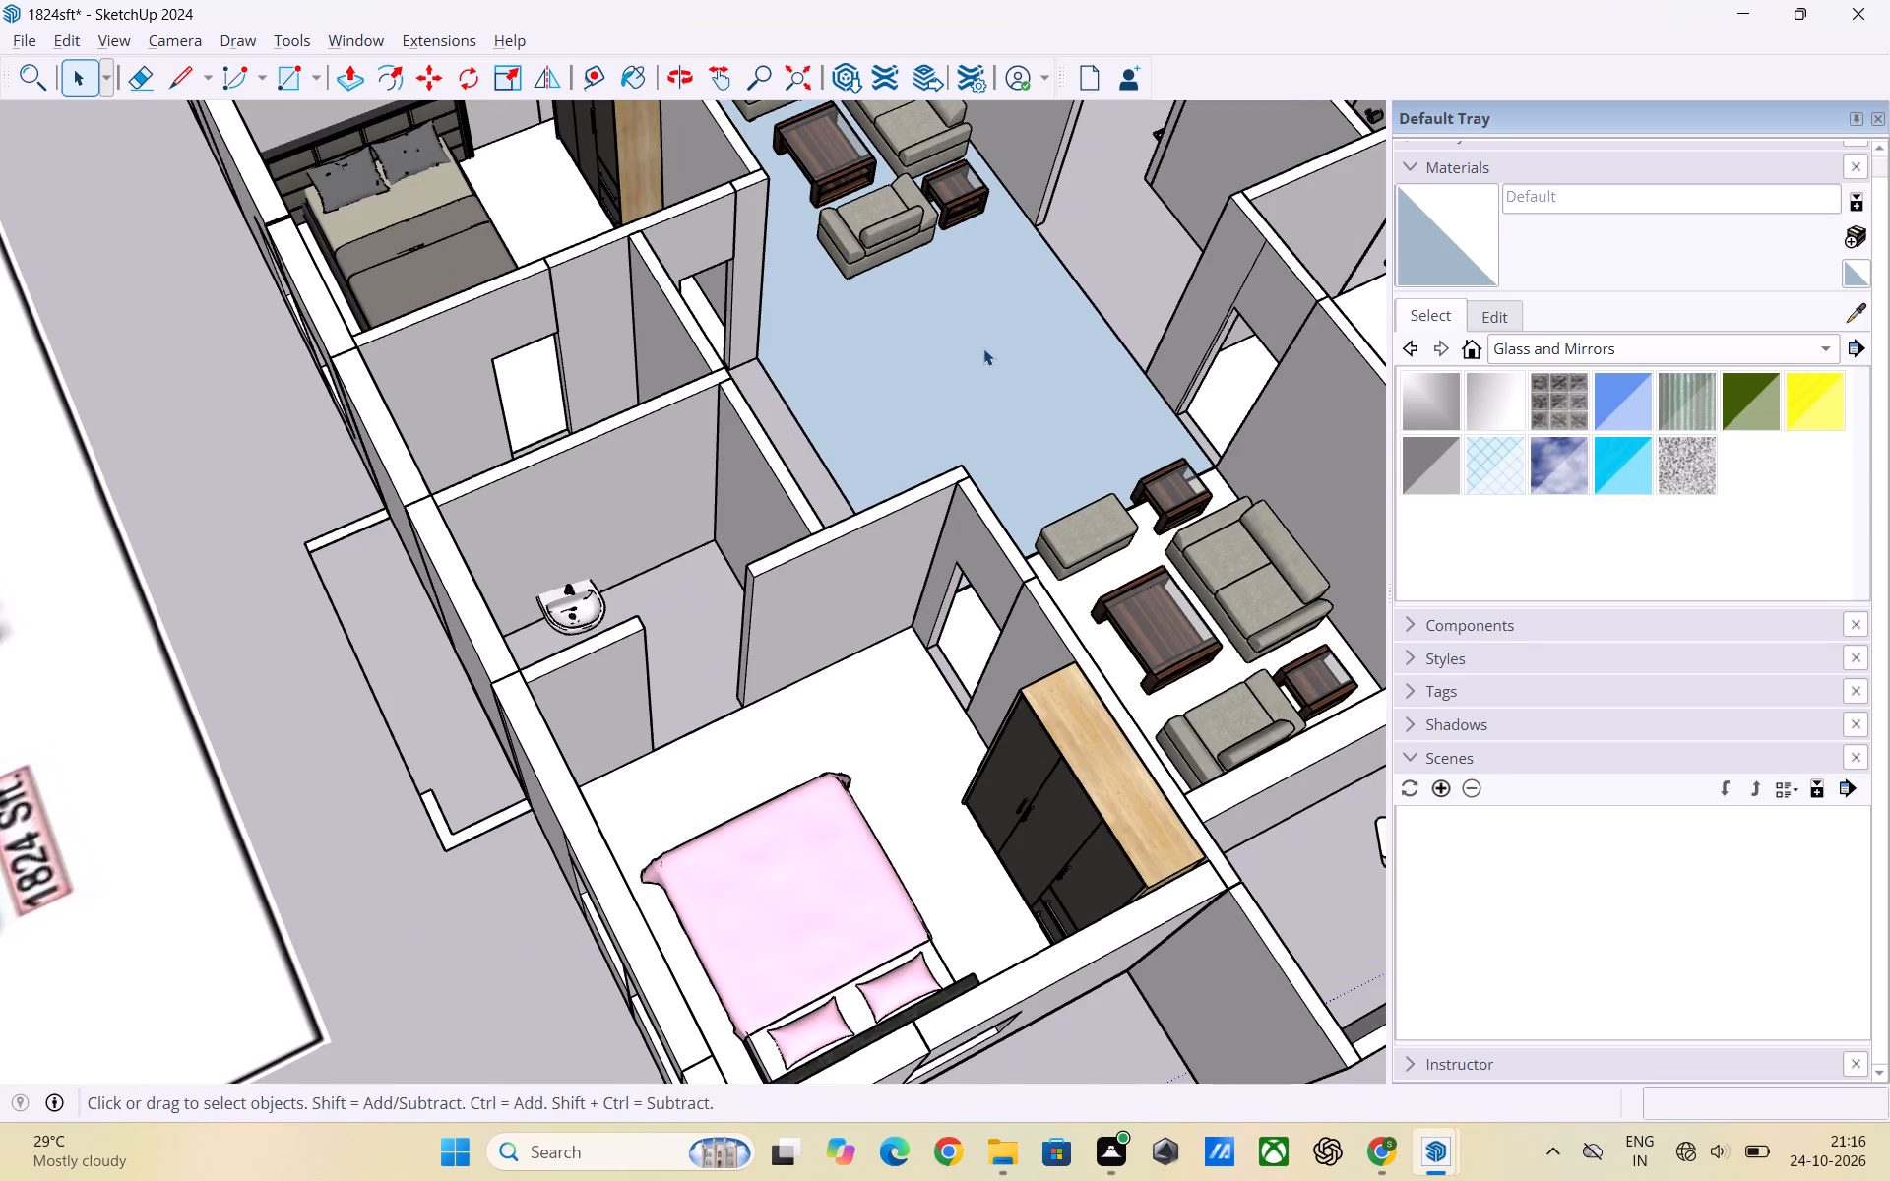
pyautogui.click(983, 348)
pyautogui.scroll(-2, 880, 481)
pyautogui.click(331, 466)
pyautogui.scroll(-2, 586, 522)
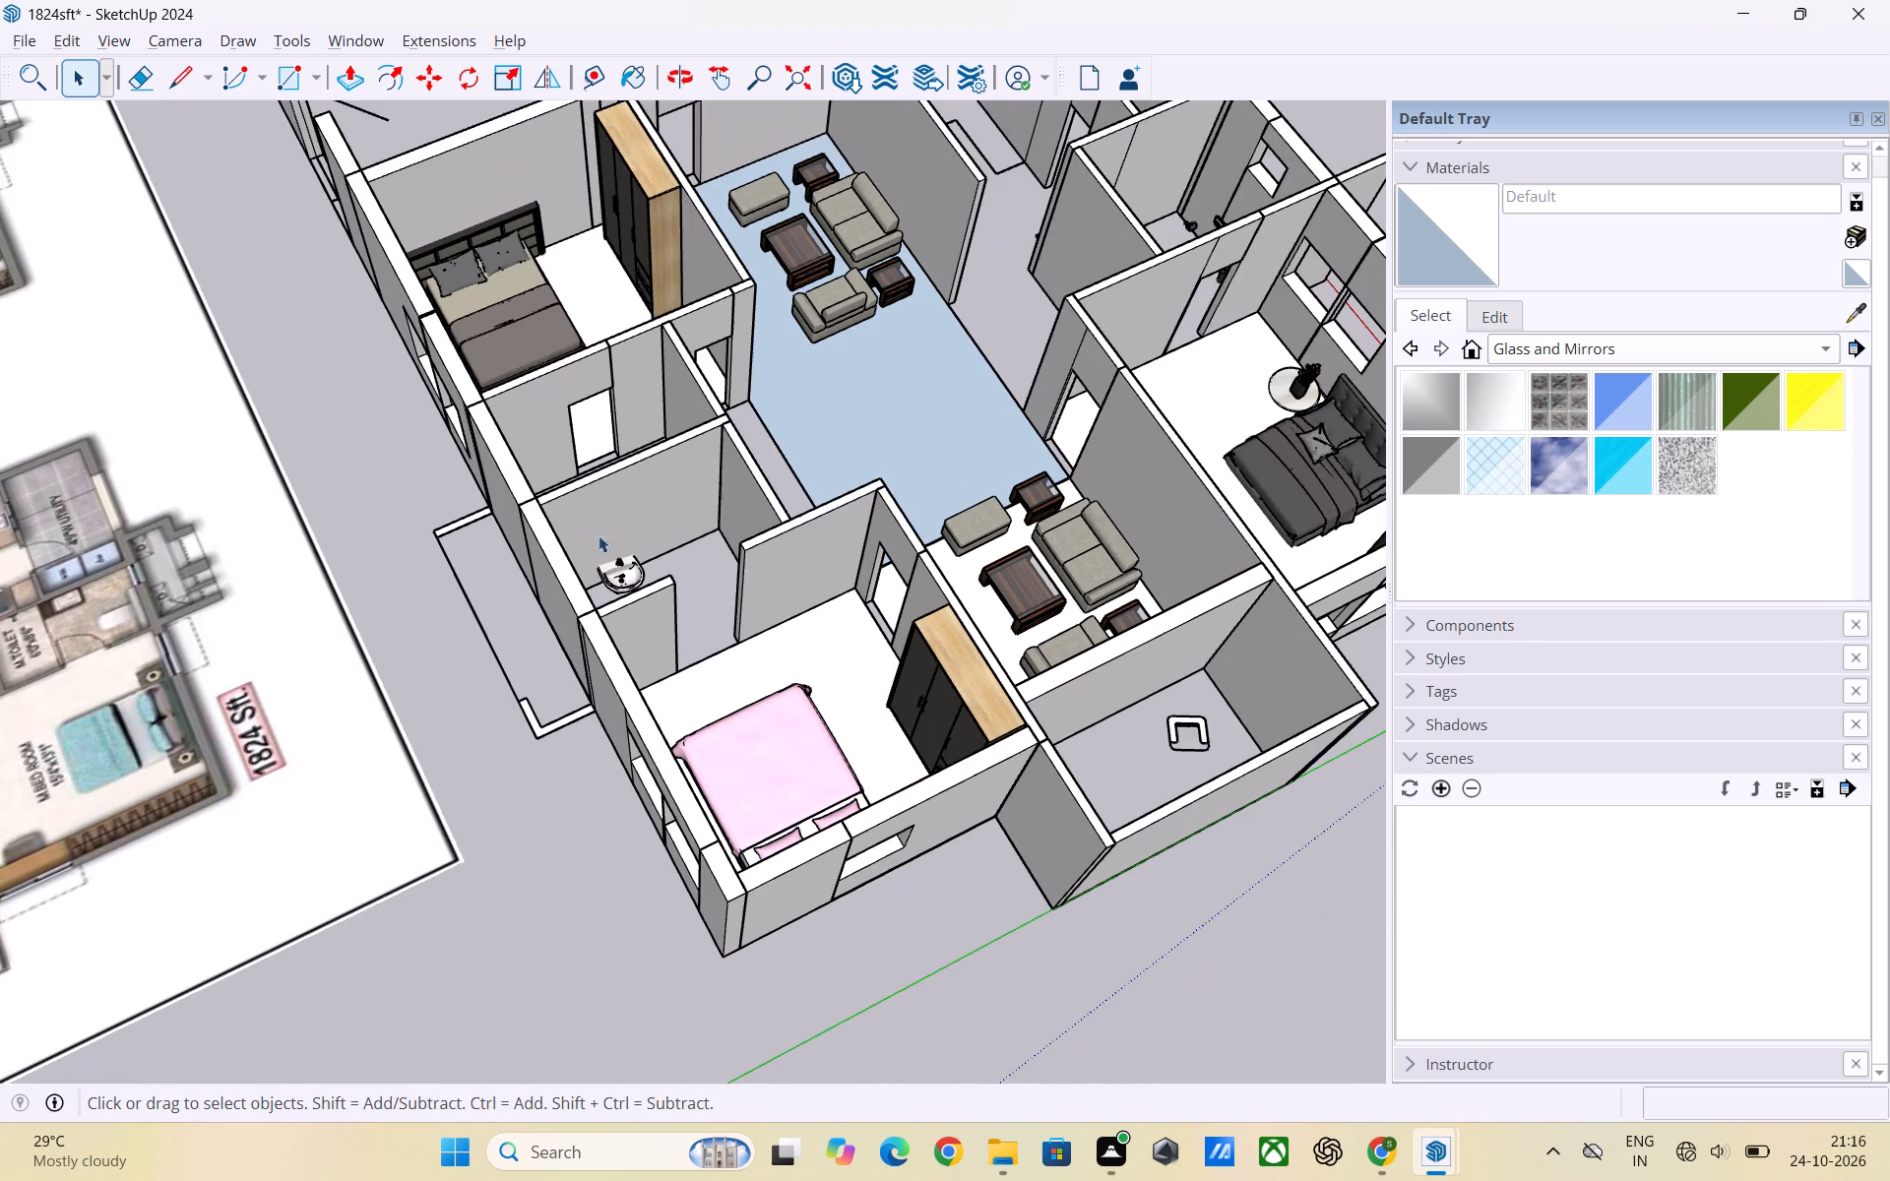
pyautogui.moveTo(780, 580); pyautogui.dragTo(565, 619, button='middle')
pyautogui.scroll(-1, 780, 580)
pyautogui.scroll(12, 640, 594)
pyautogui.scroll(6, 527, 577)
pyautogui.scroll(-2, 743, 516)
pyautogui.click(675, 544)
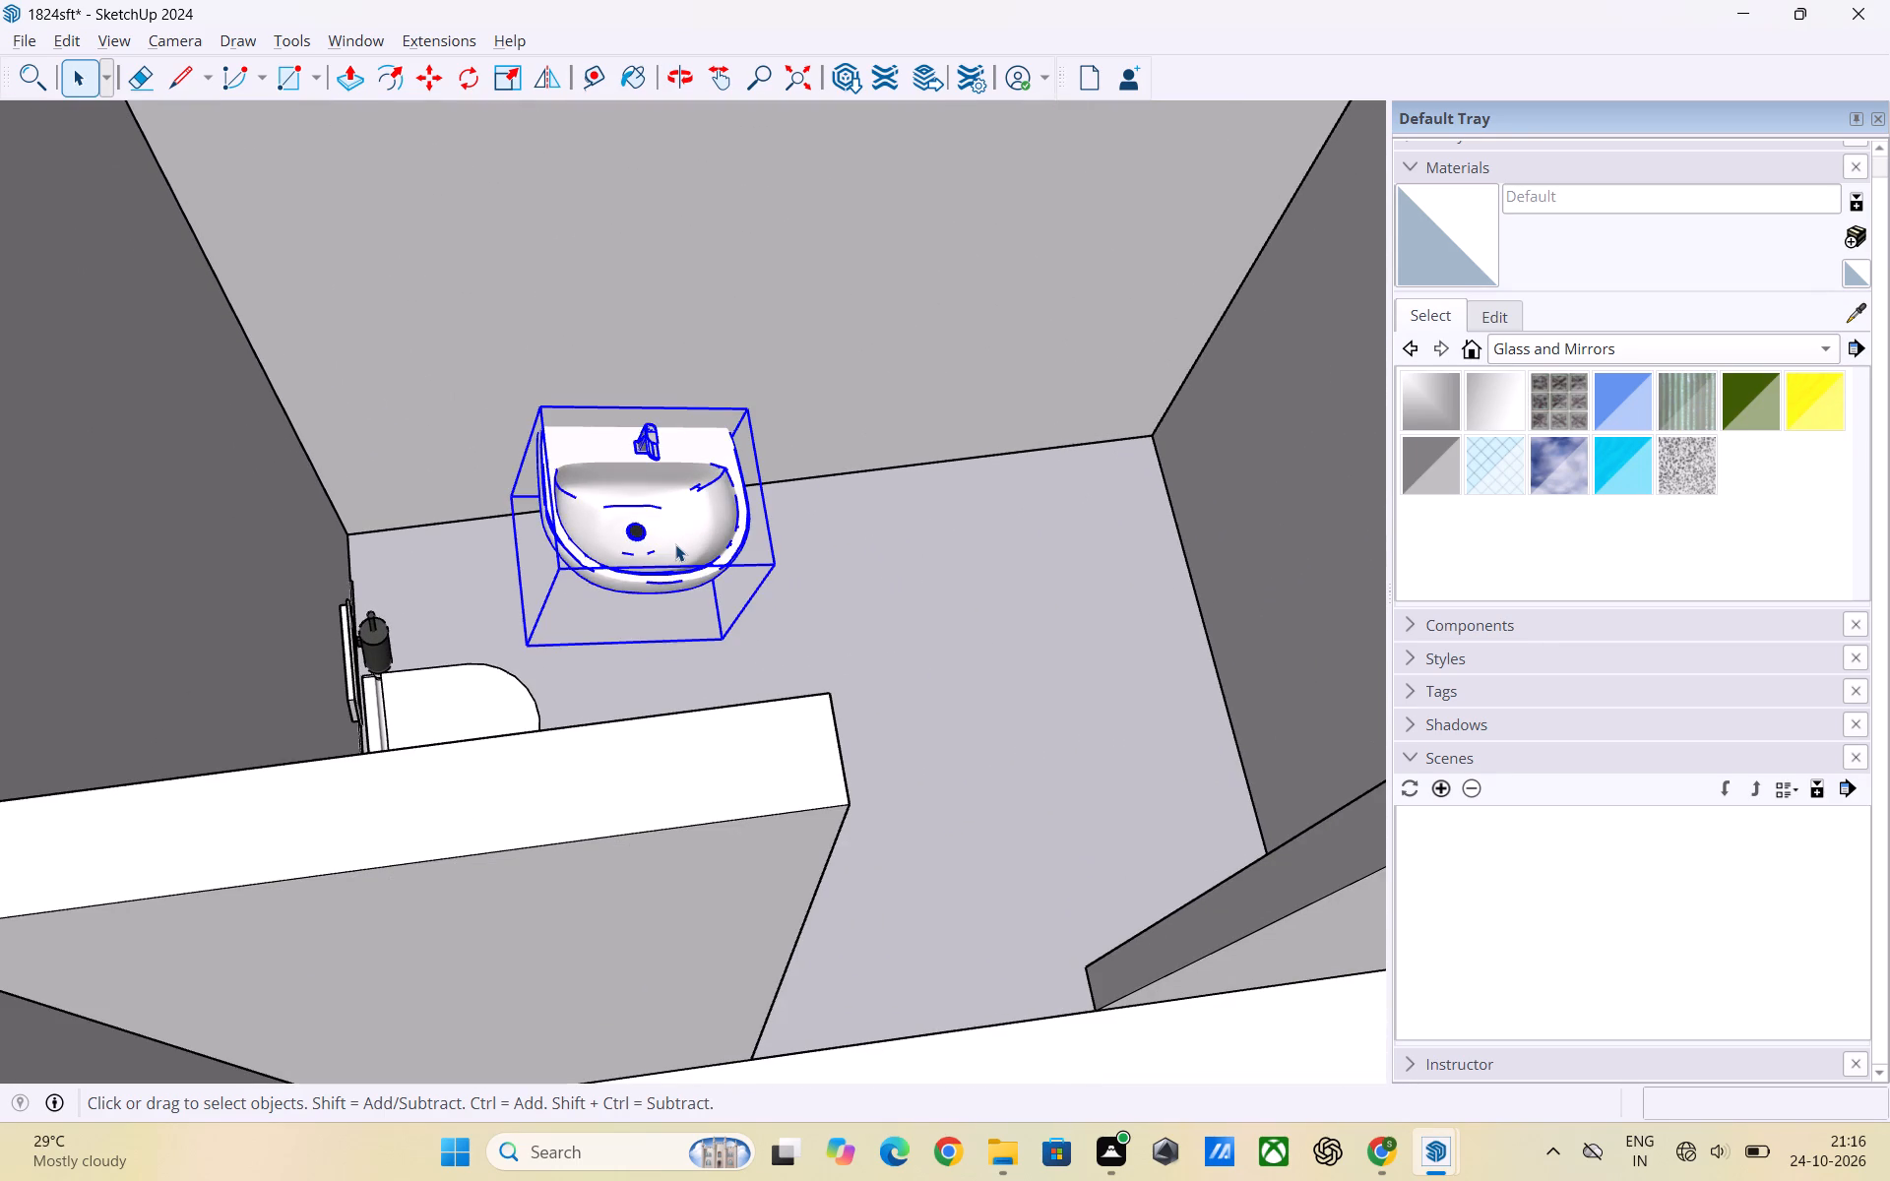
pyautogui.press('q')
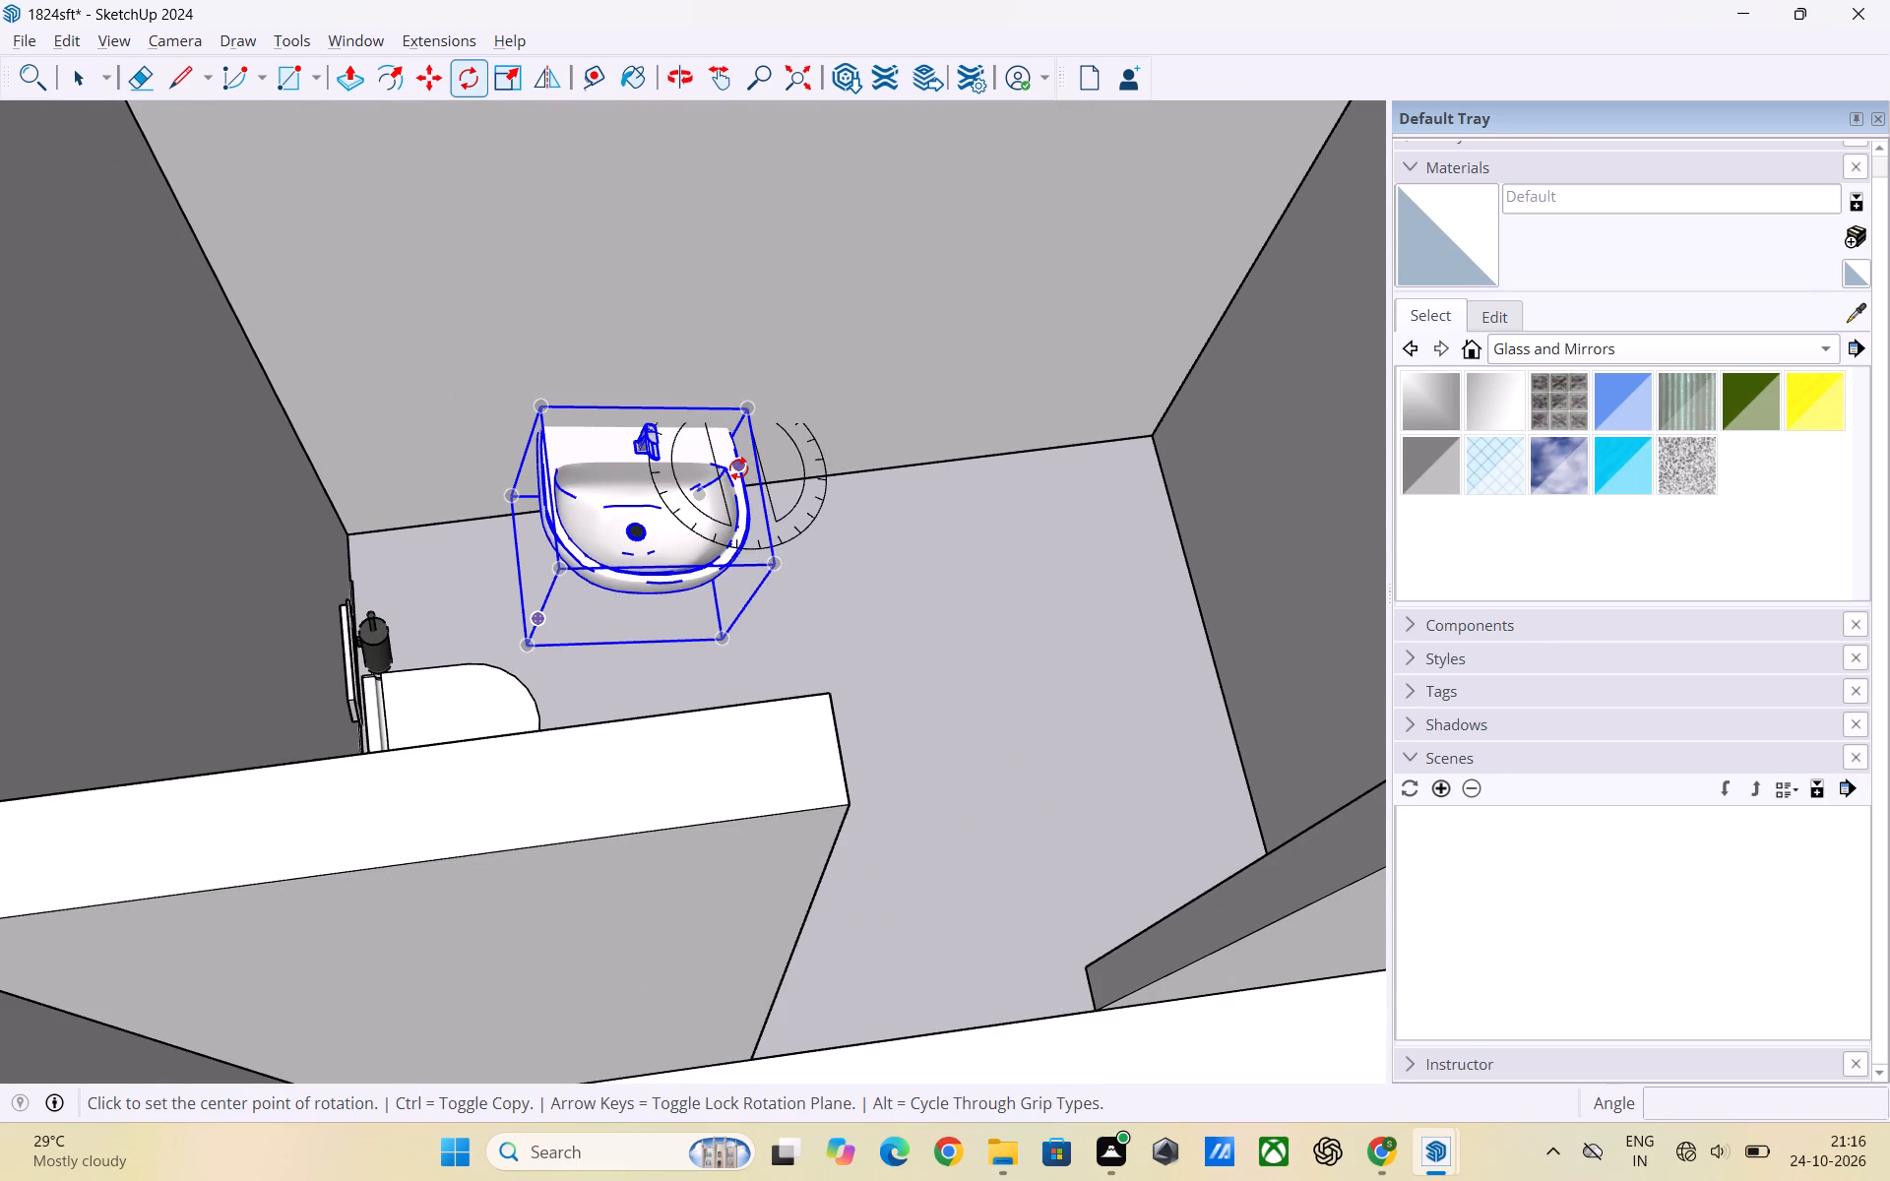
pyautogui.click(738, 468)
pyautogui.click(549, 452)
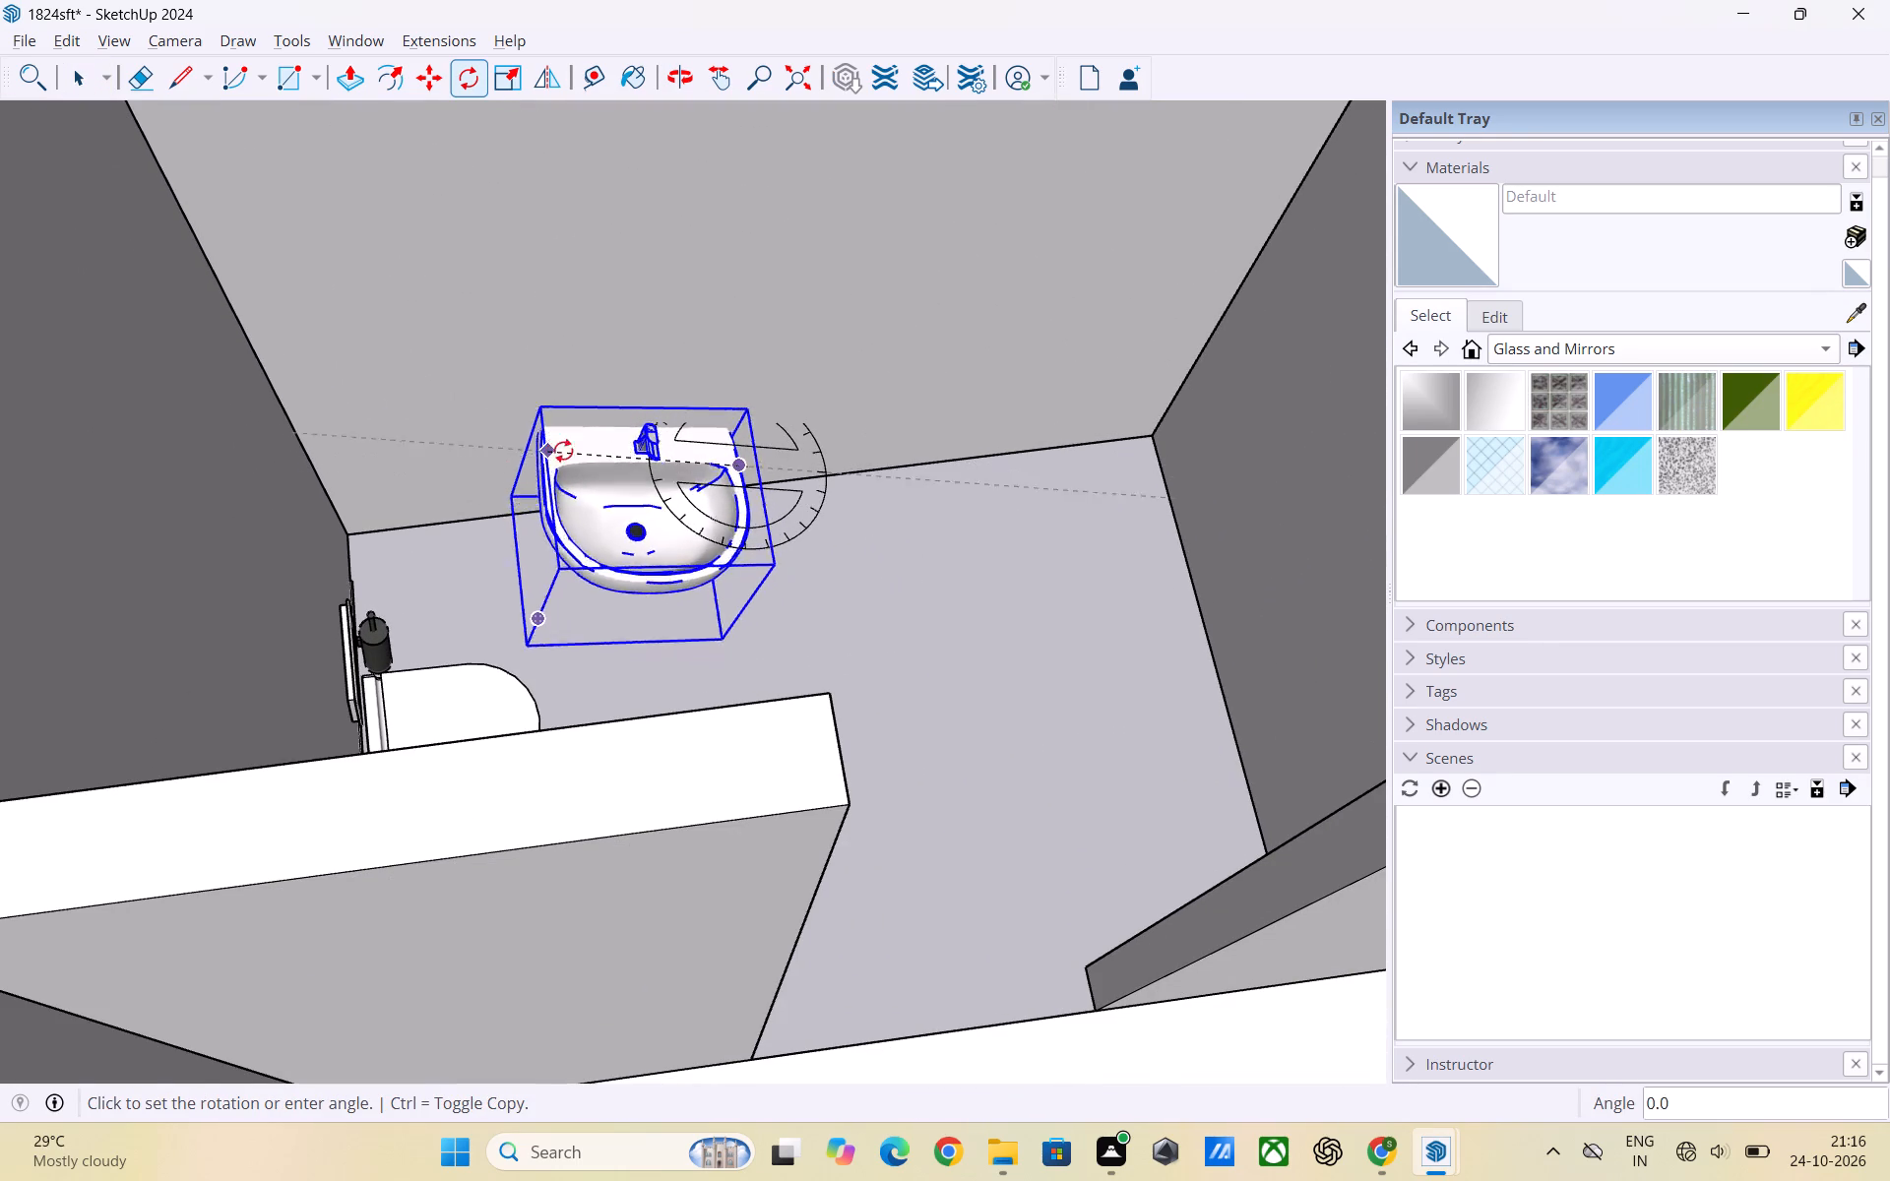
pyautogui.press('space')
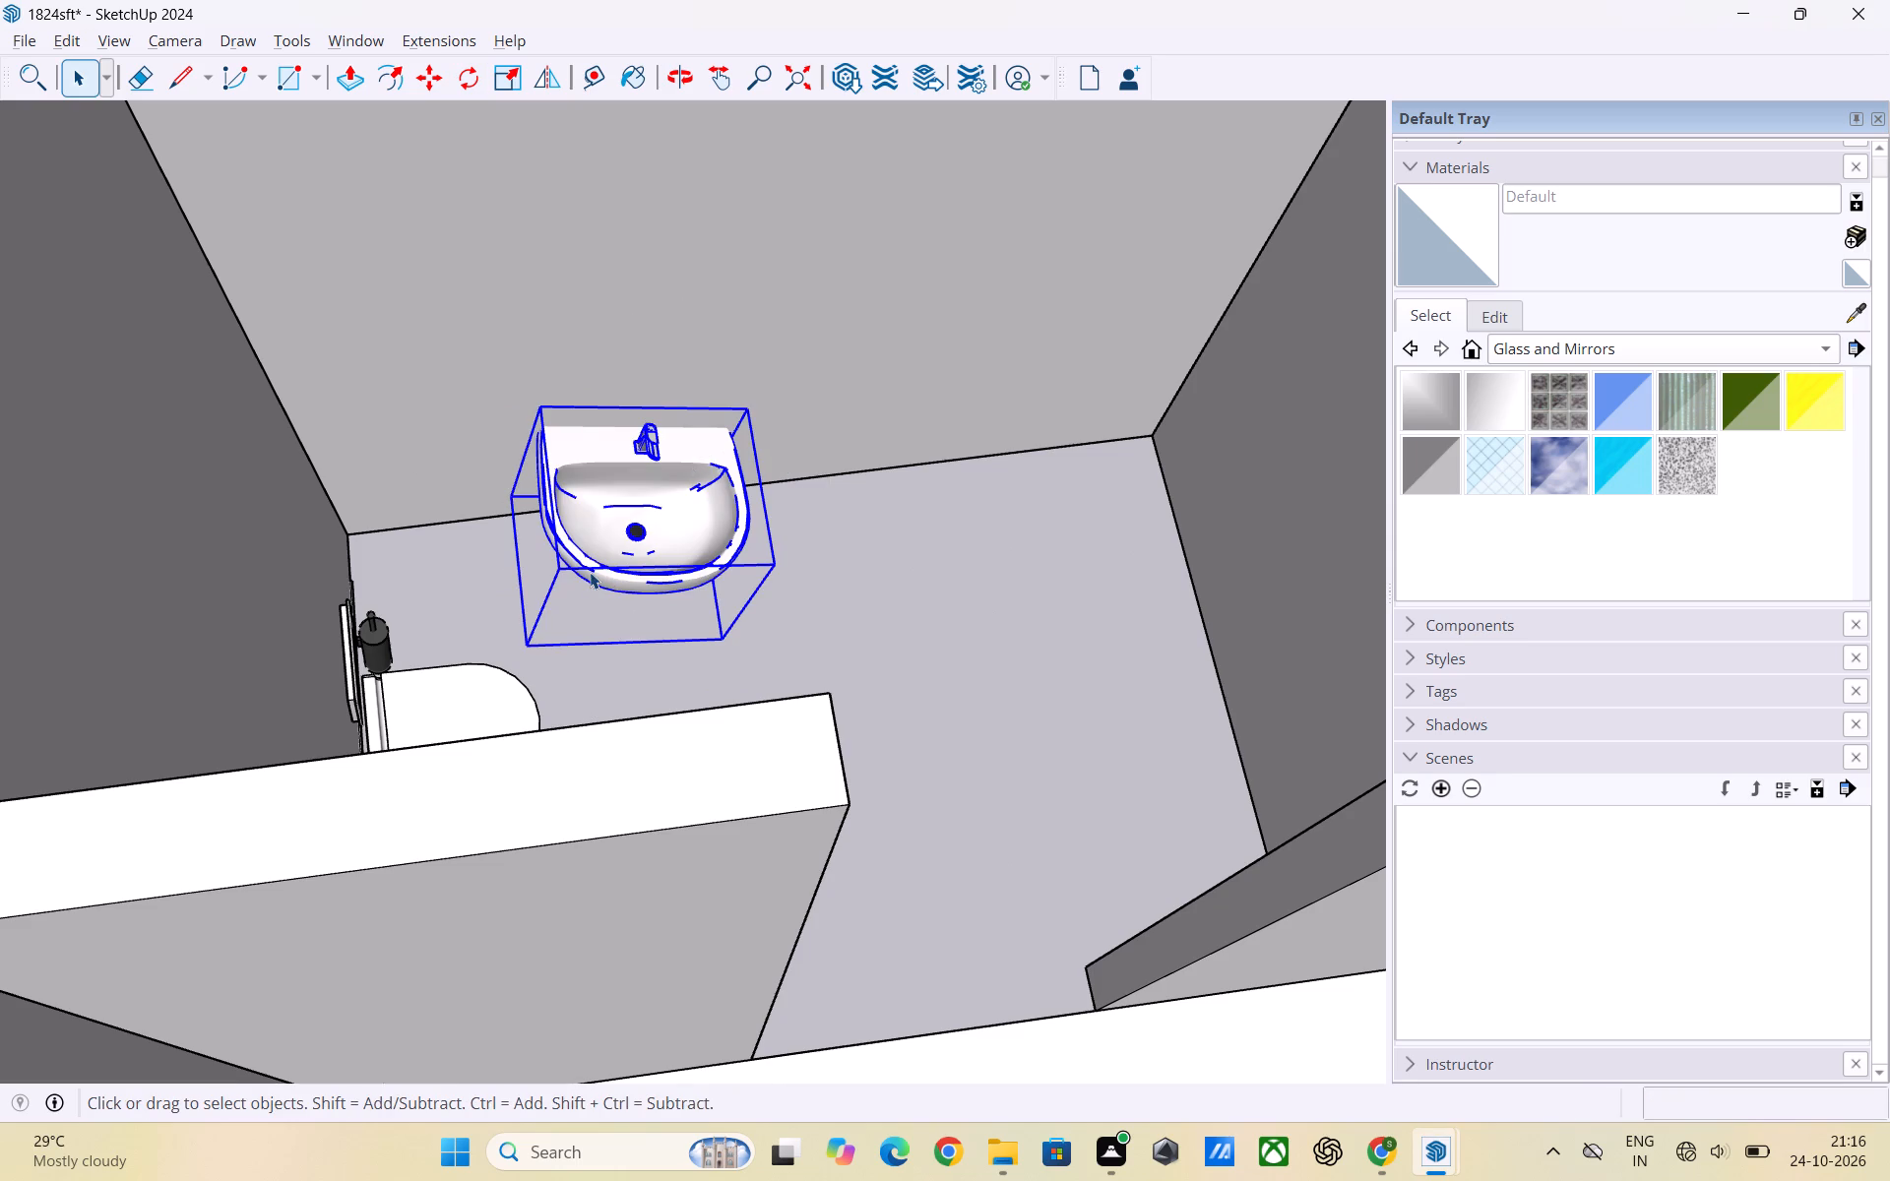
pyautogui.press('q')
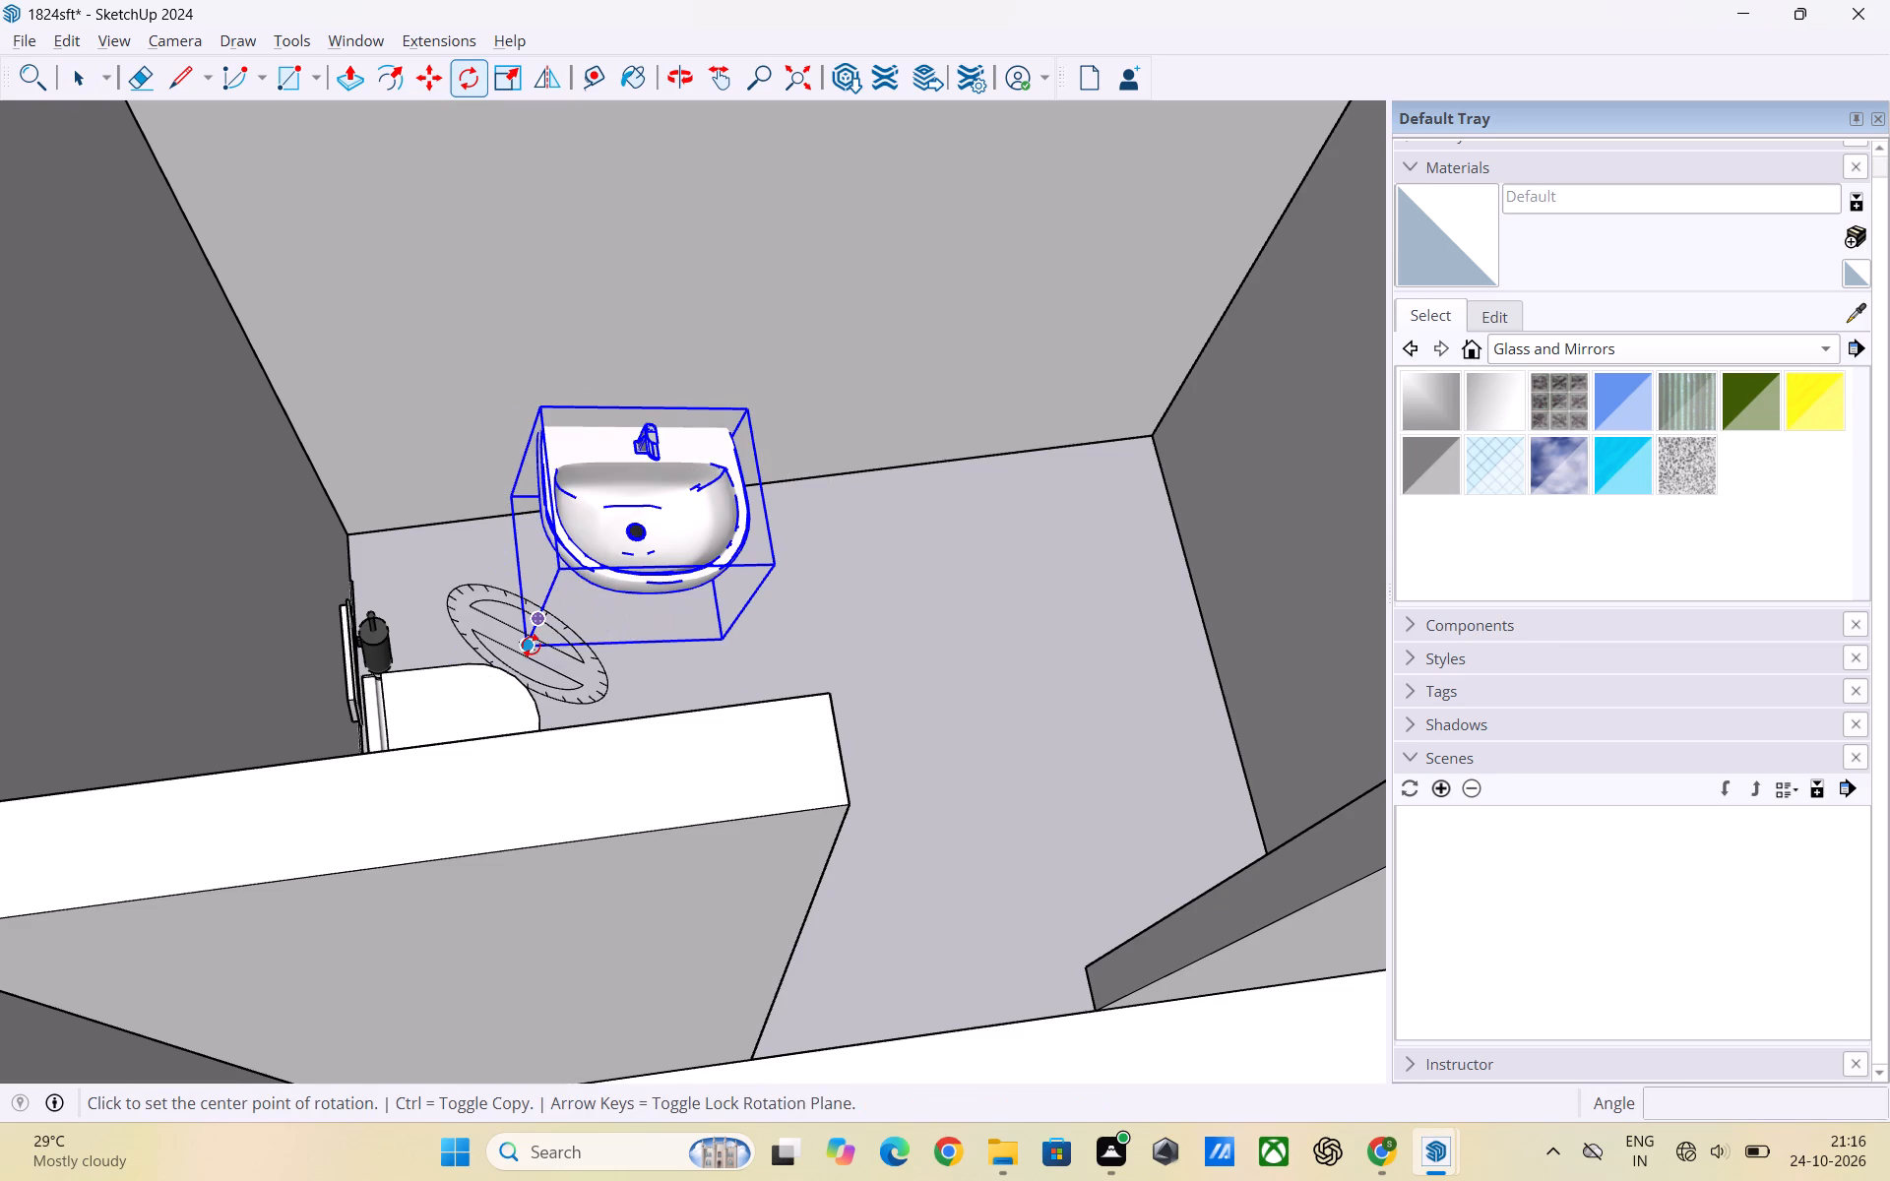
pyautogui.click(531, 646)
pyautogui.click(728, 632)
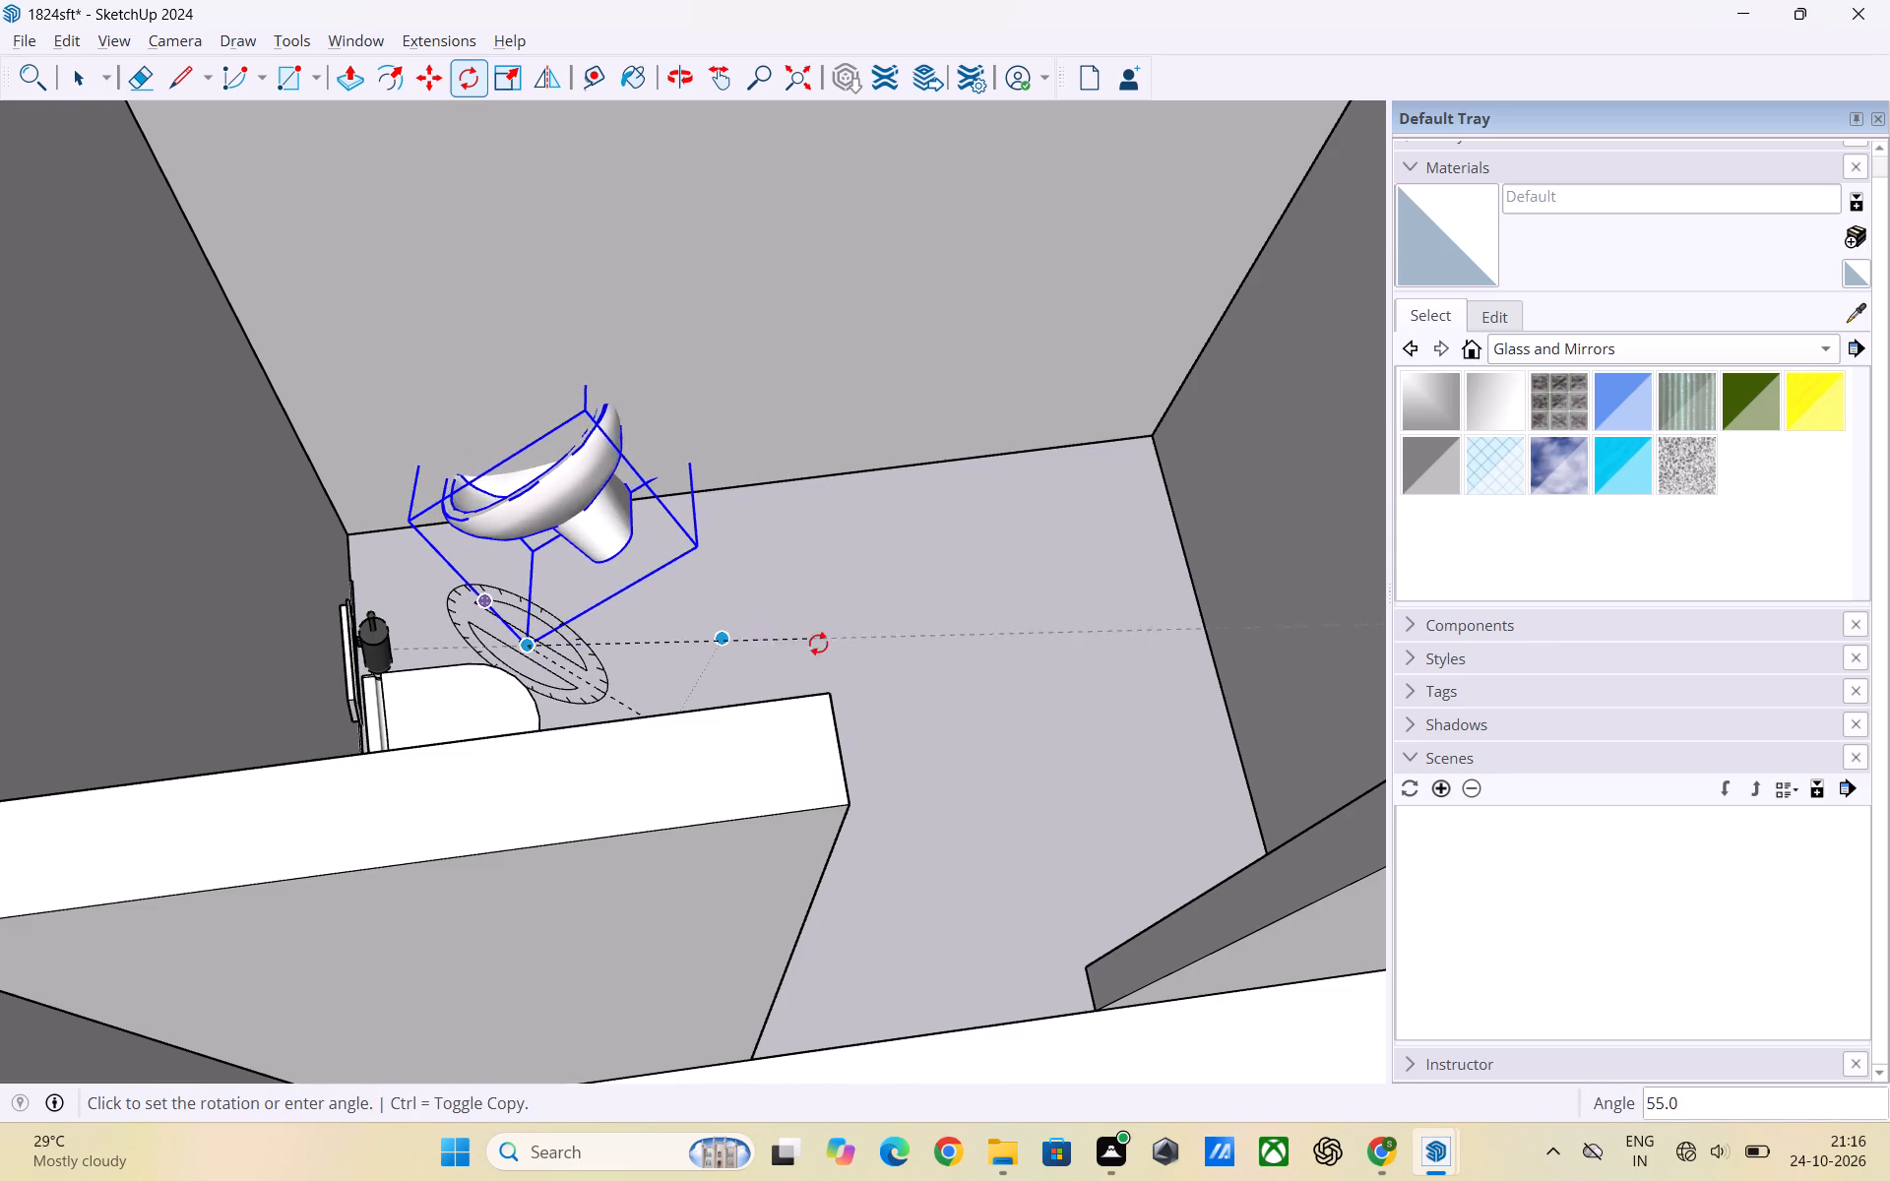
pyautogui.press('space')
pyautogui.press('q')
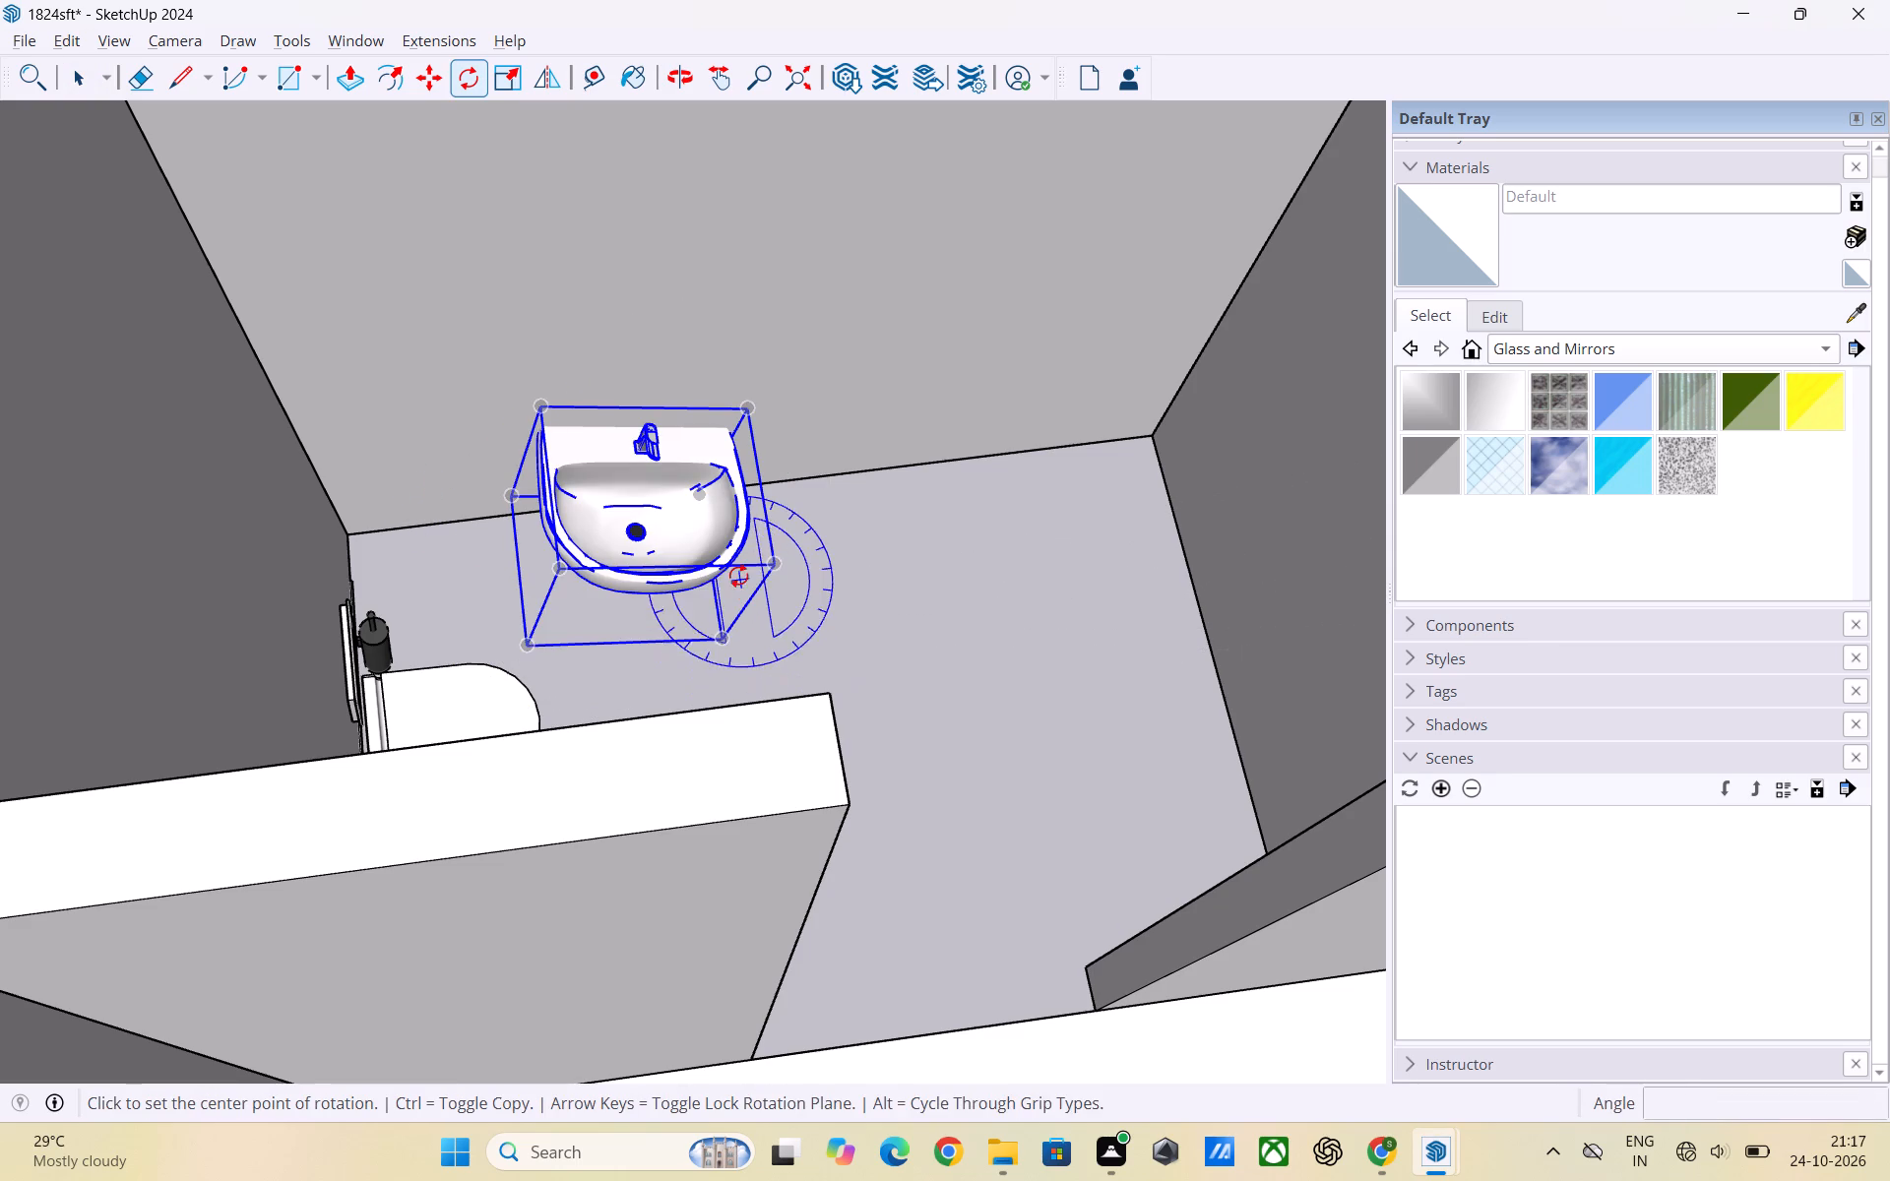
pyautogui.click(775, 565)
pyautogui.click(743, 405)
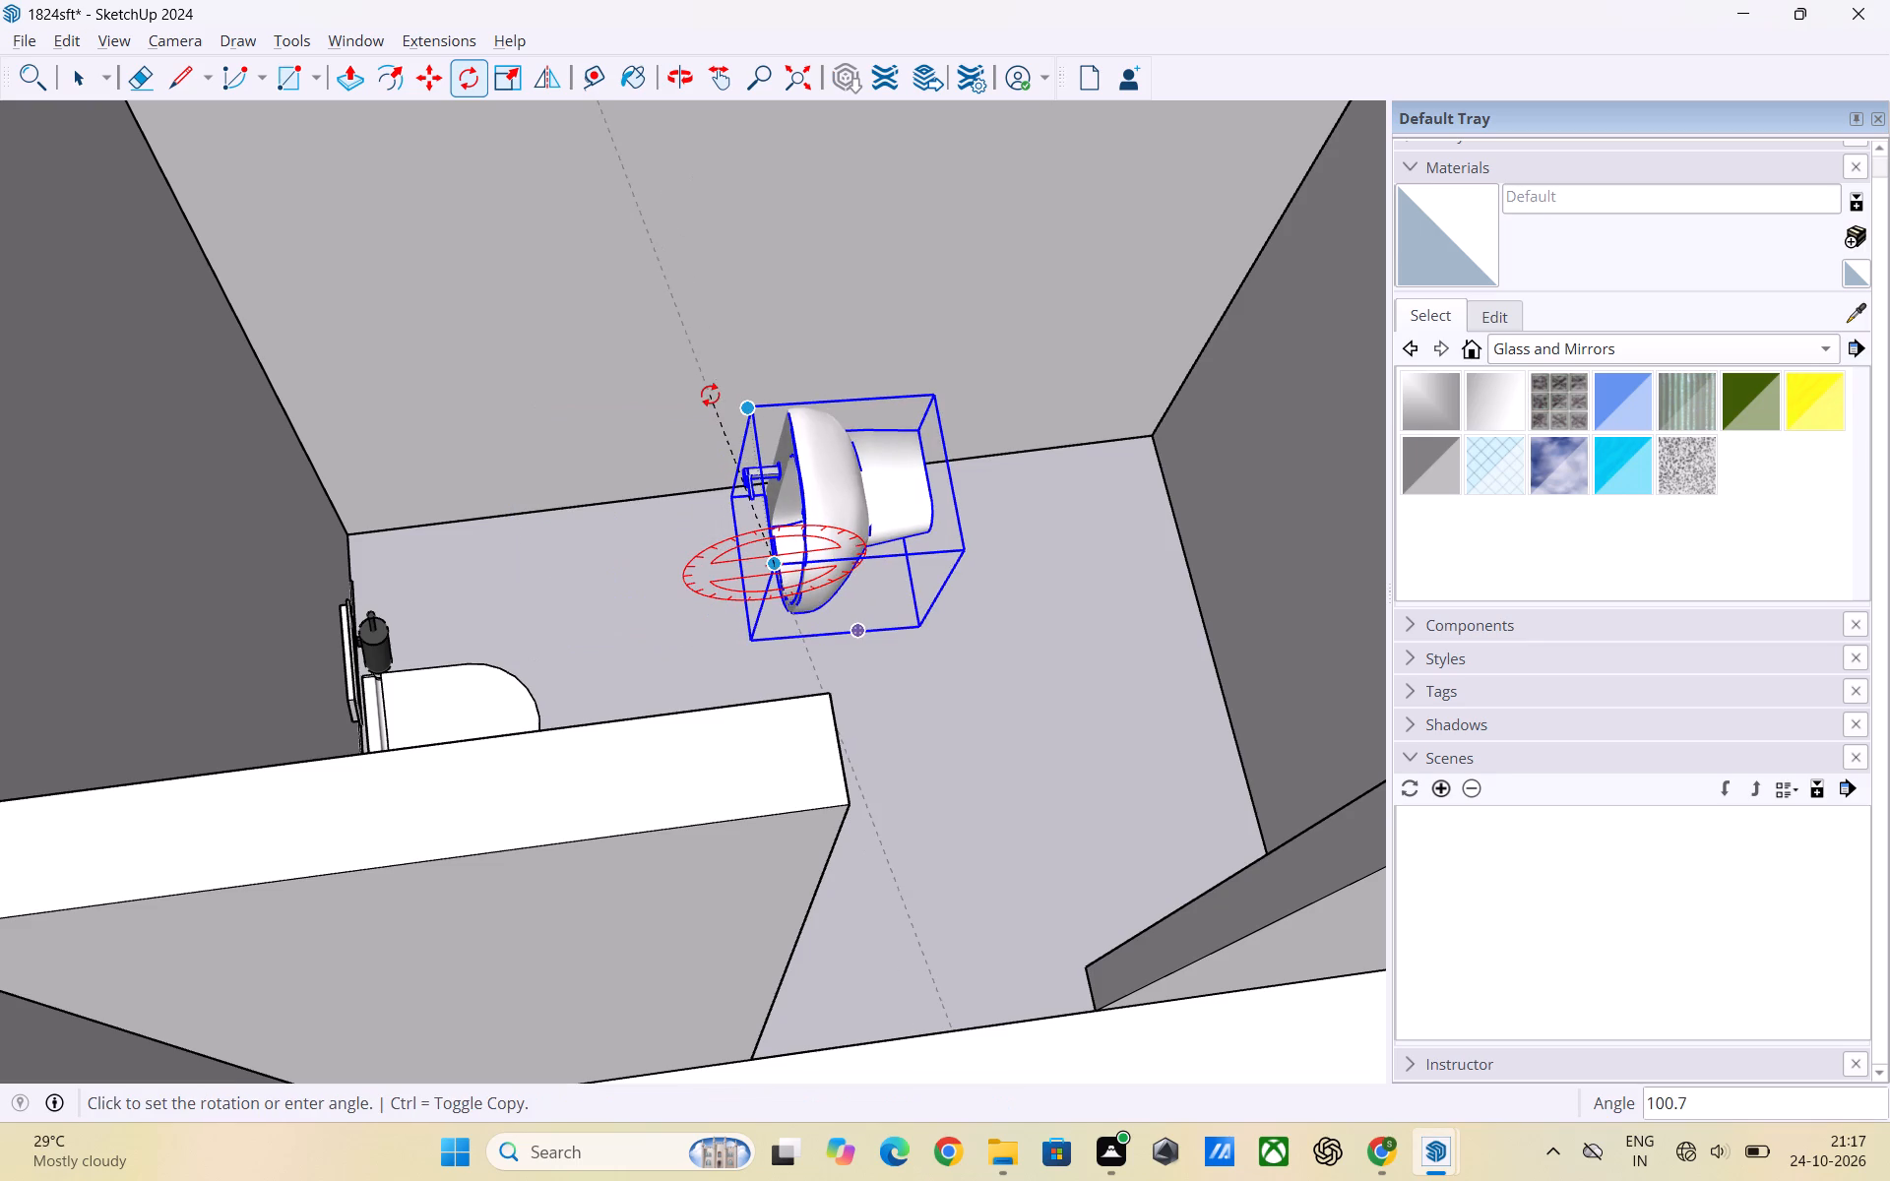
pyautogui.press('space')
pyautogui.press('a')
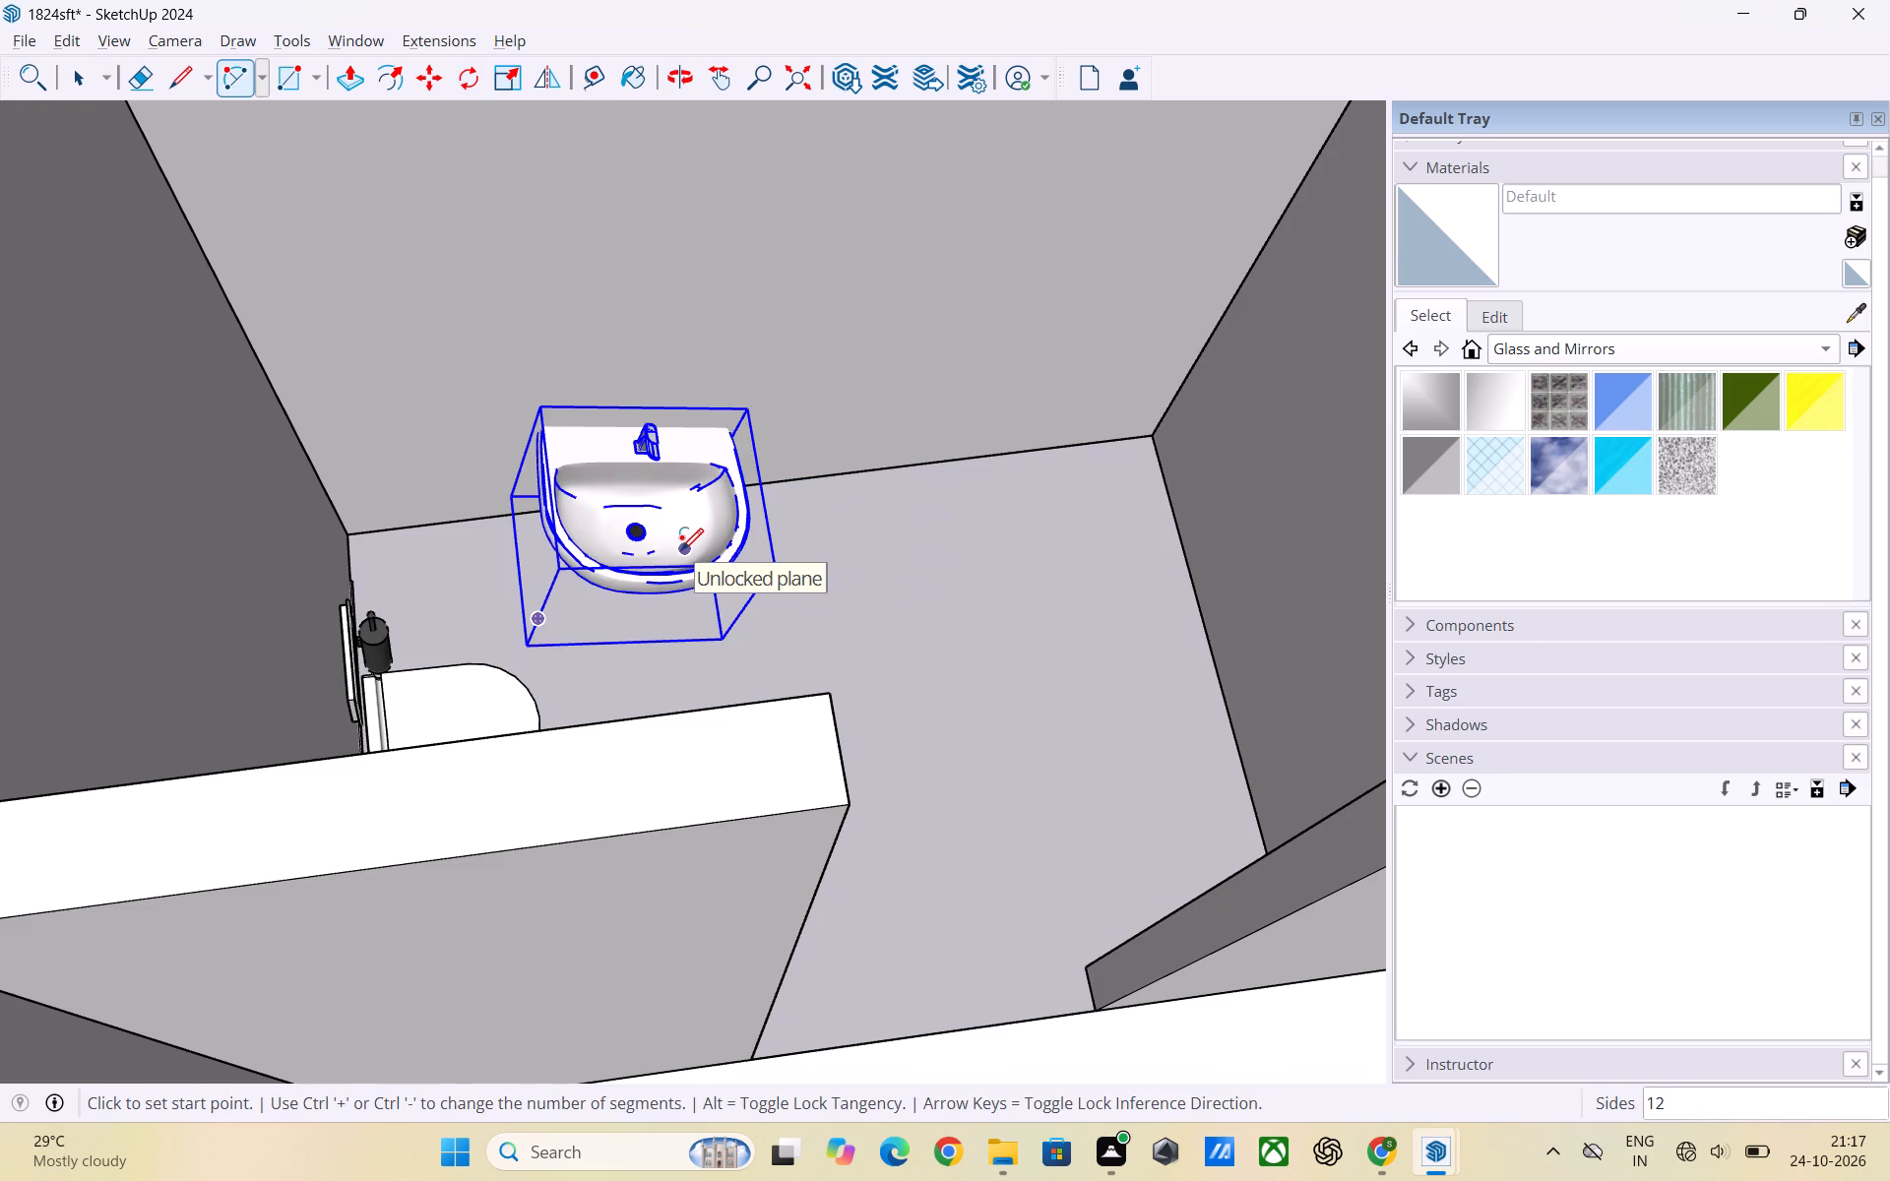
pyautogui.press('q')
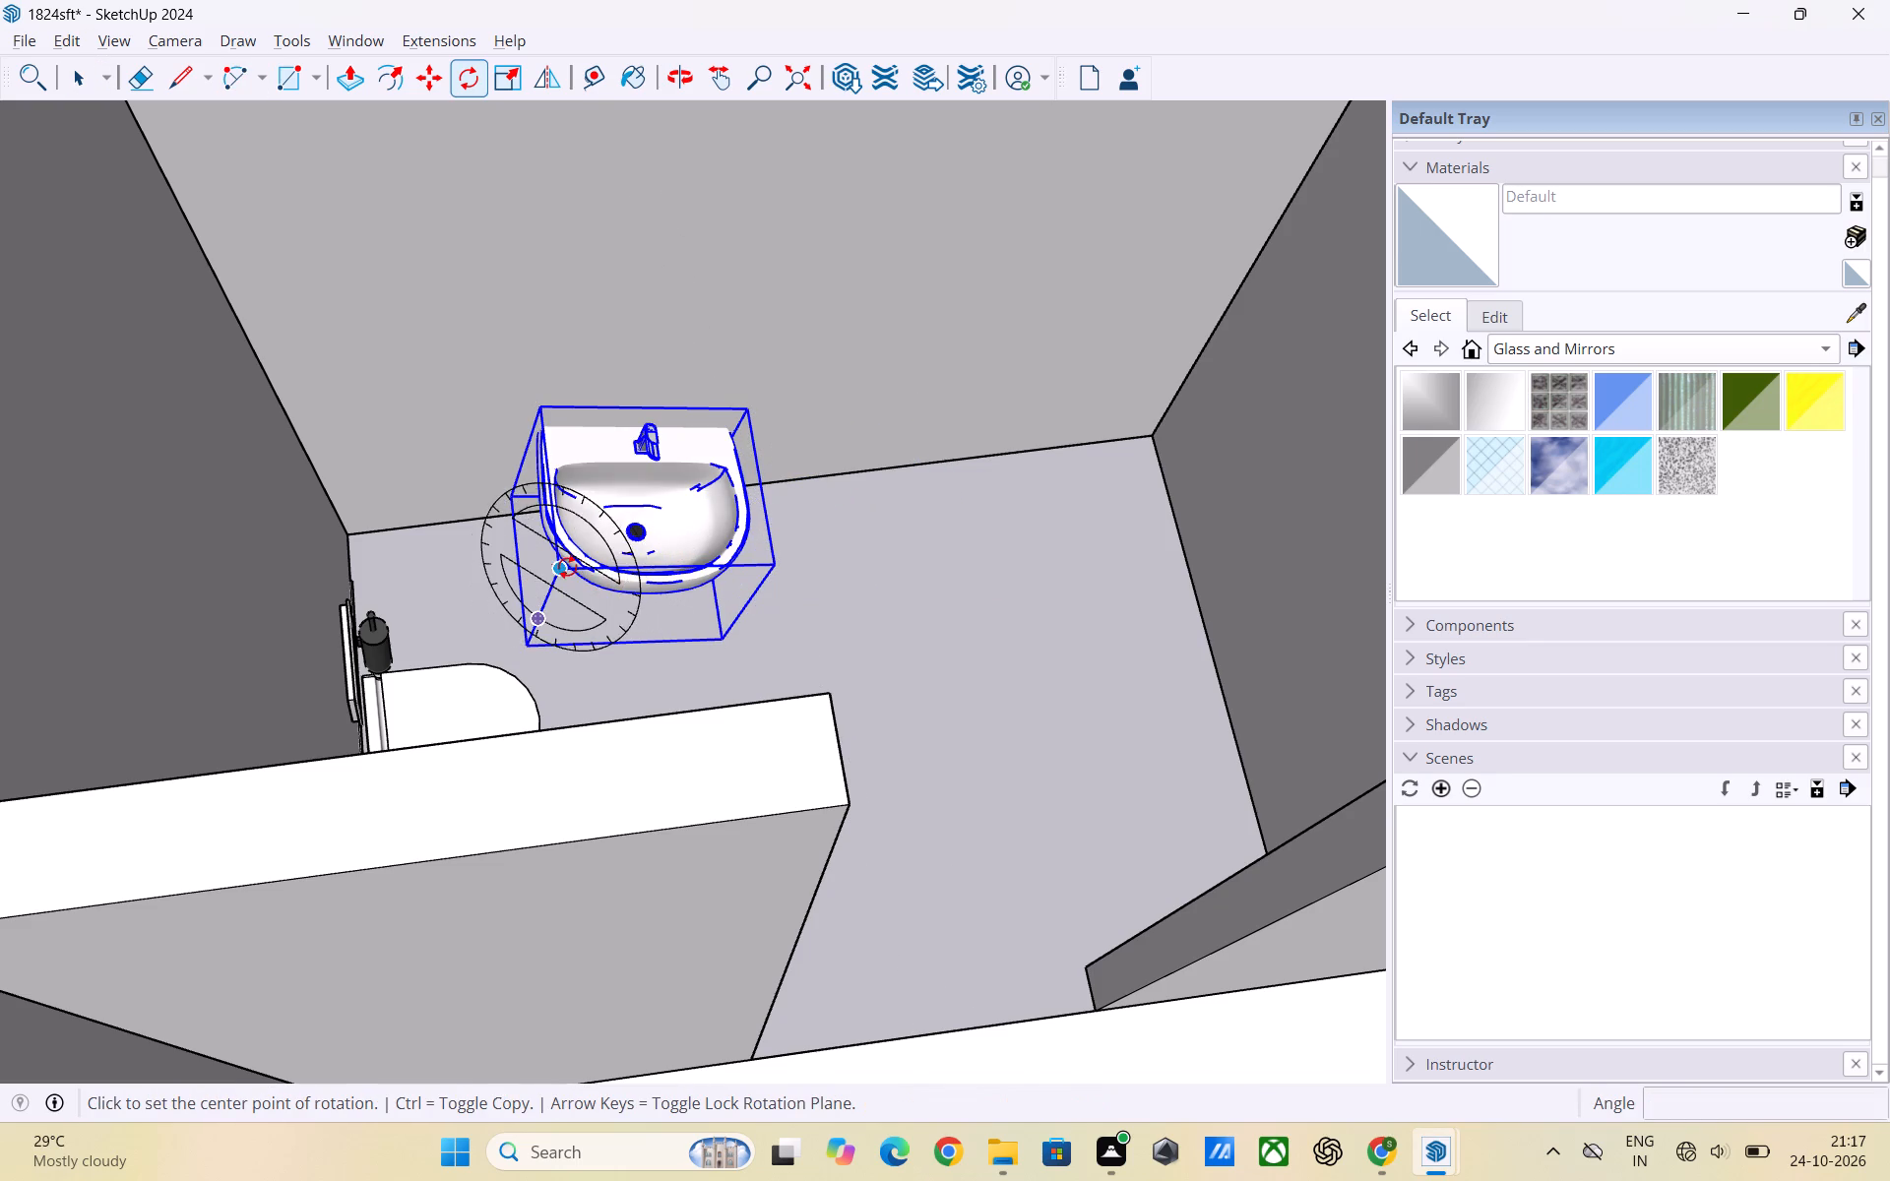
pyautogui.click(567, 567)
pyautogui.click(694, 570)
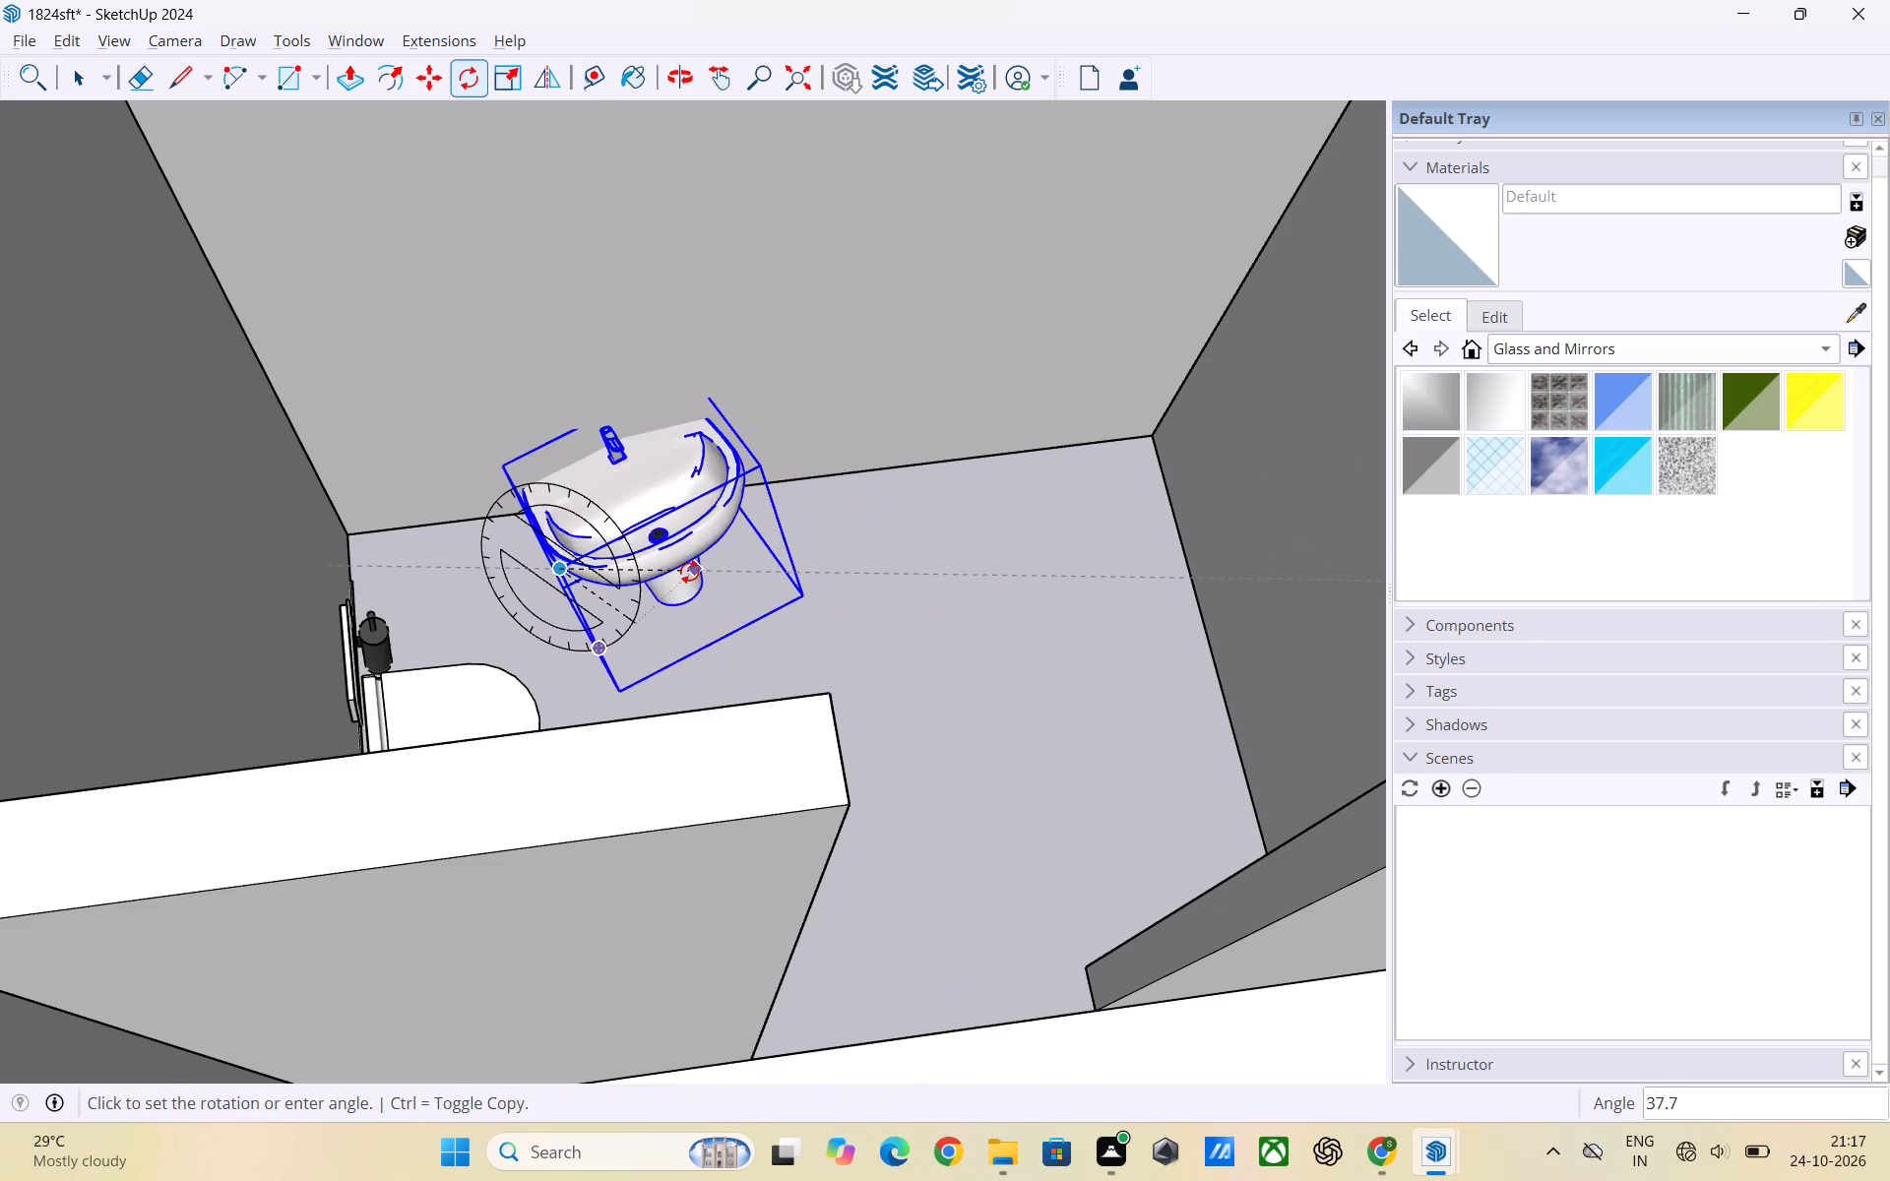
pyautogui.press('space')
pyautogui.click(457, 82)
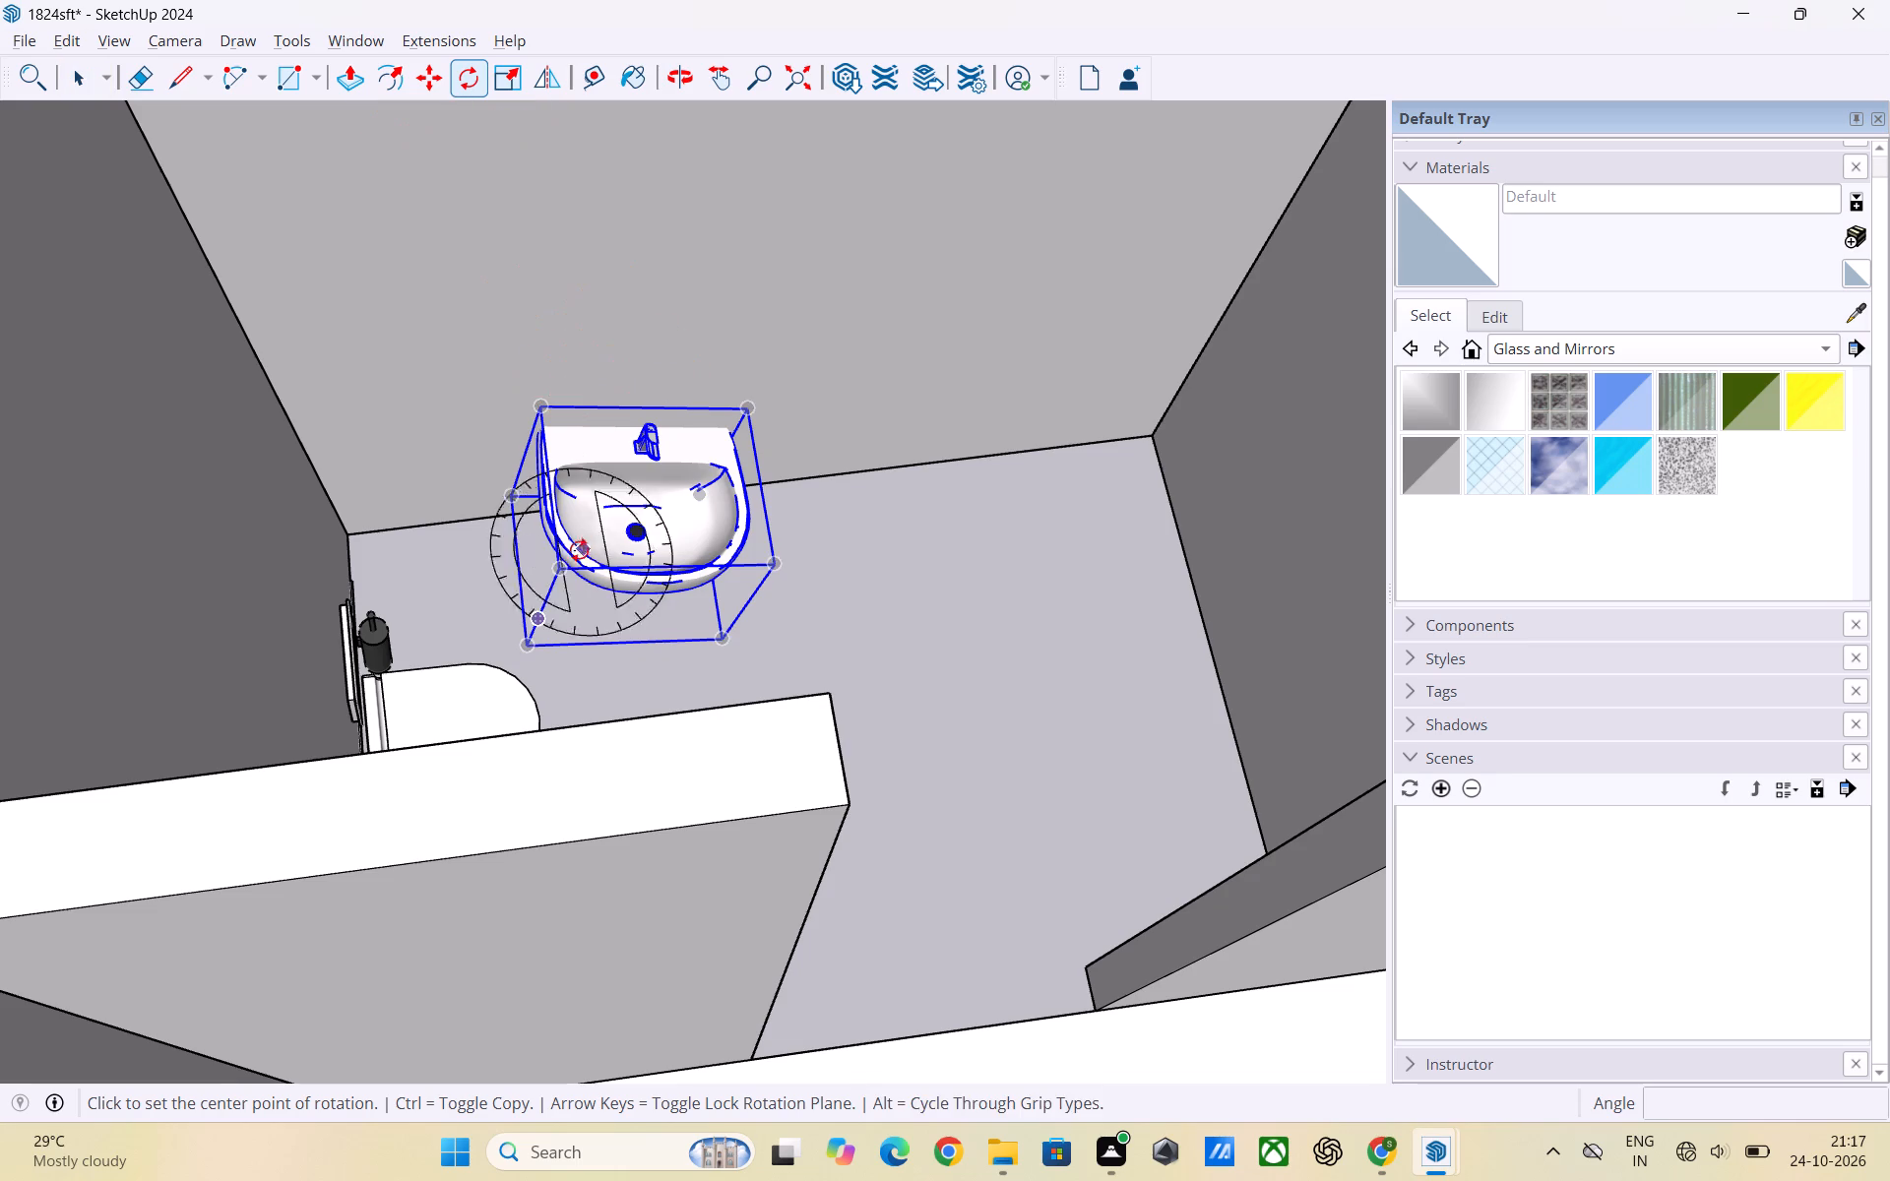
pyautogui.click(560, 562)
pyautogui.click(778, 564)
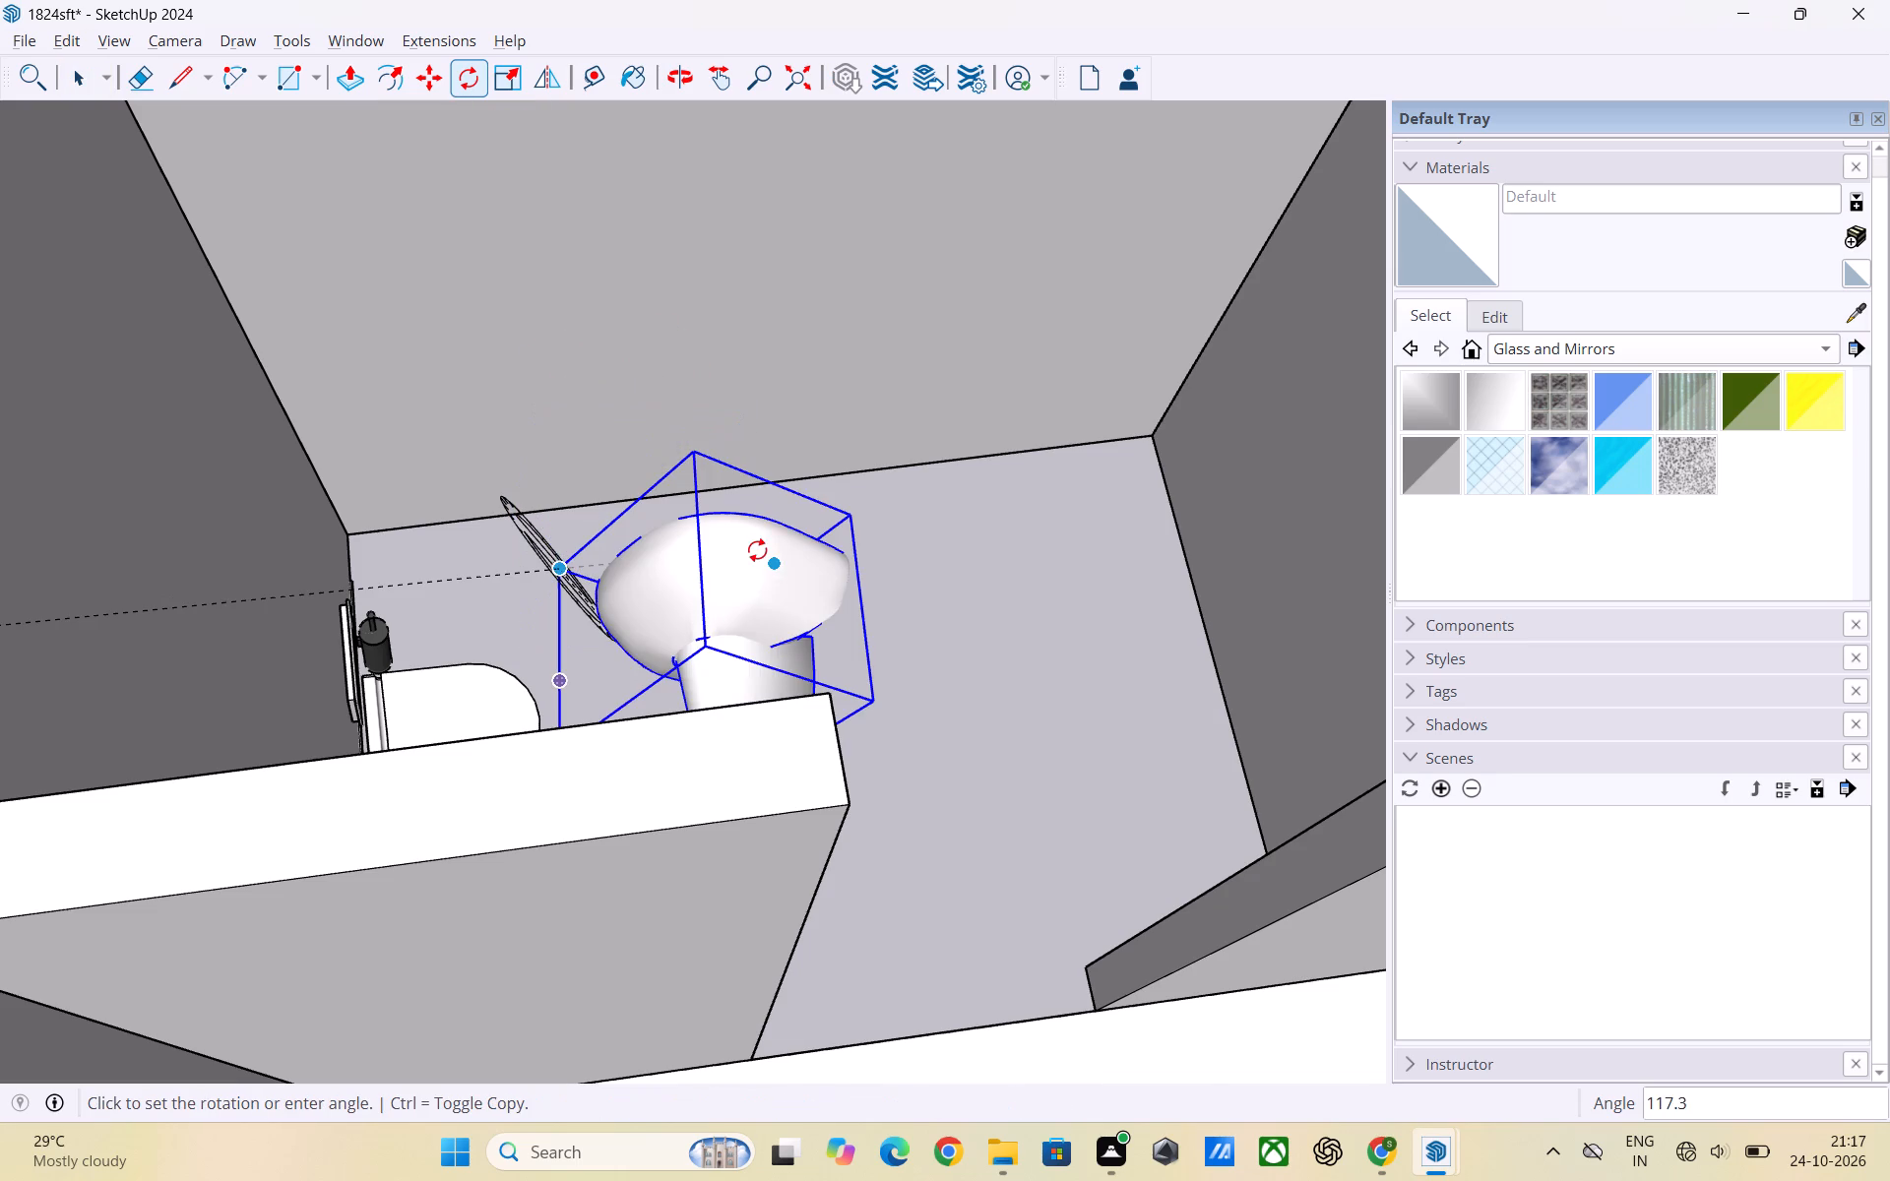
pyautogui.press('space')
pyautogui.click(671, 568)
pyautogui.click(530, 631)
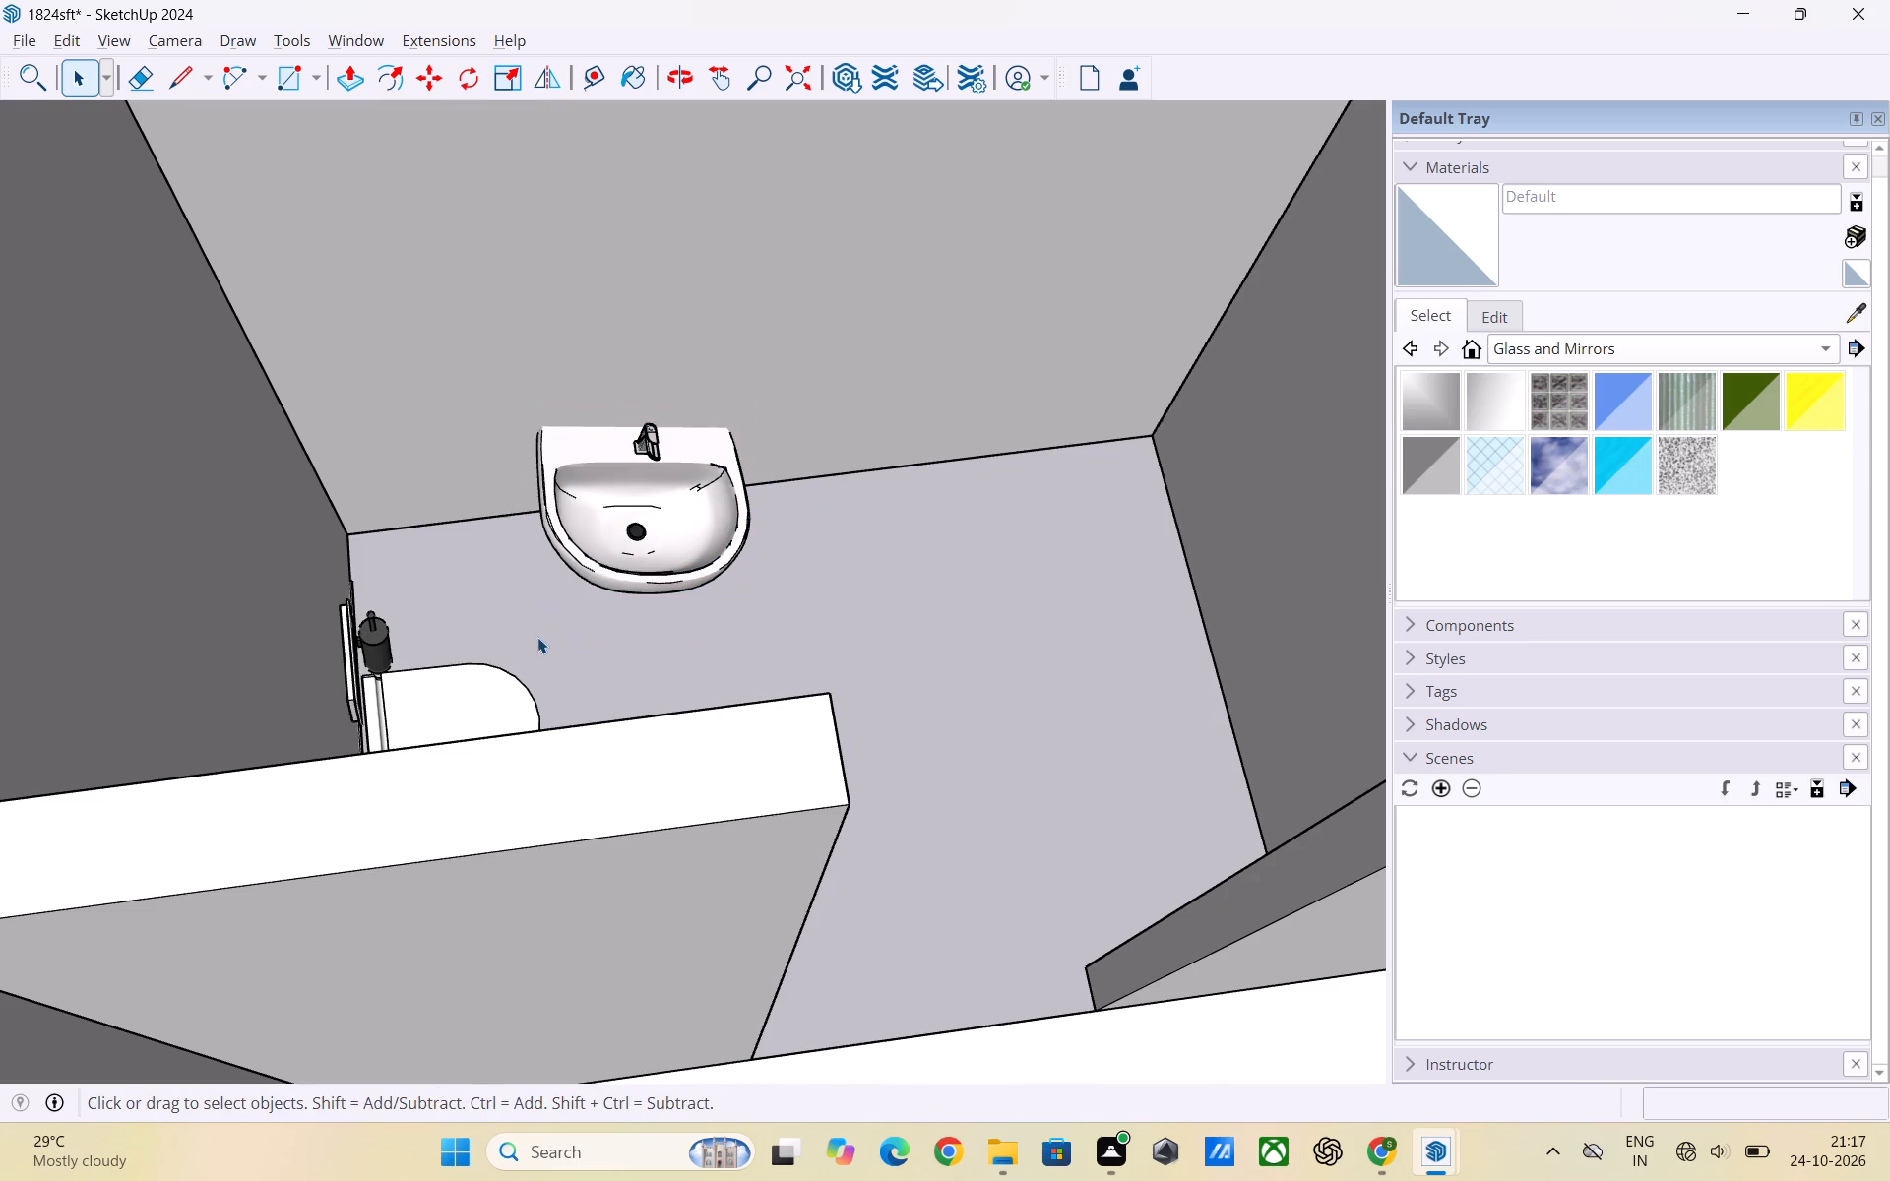
# Rotate the toilet's washbasin about 5° around a centre near its front edge.
pyautogui.click(690, 563)
pyautogui.press('q')
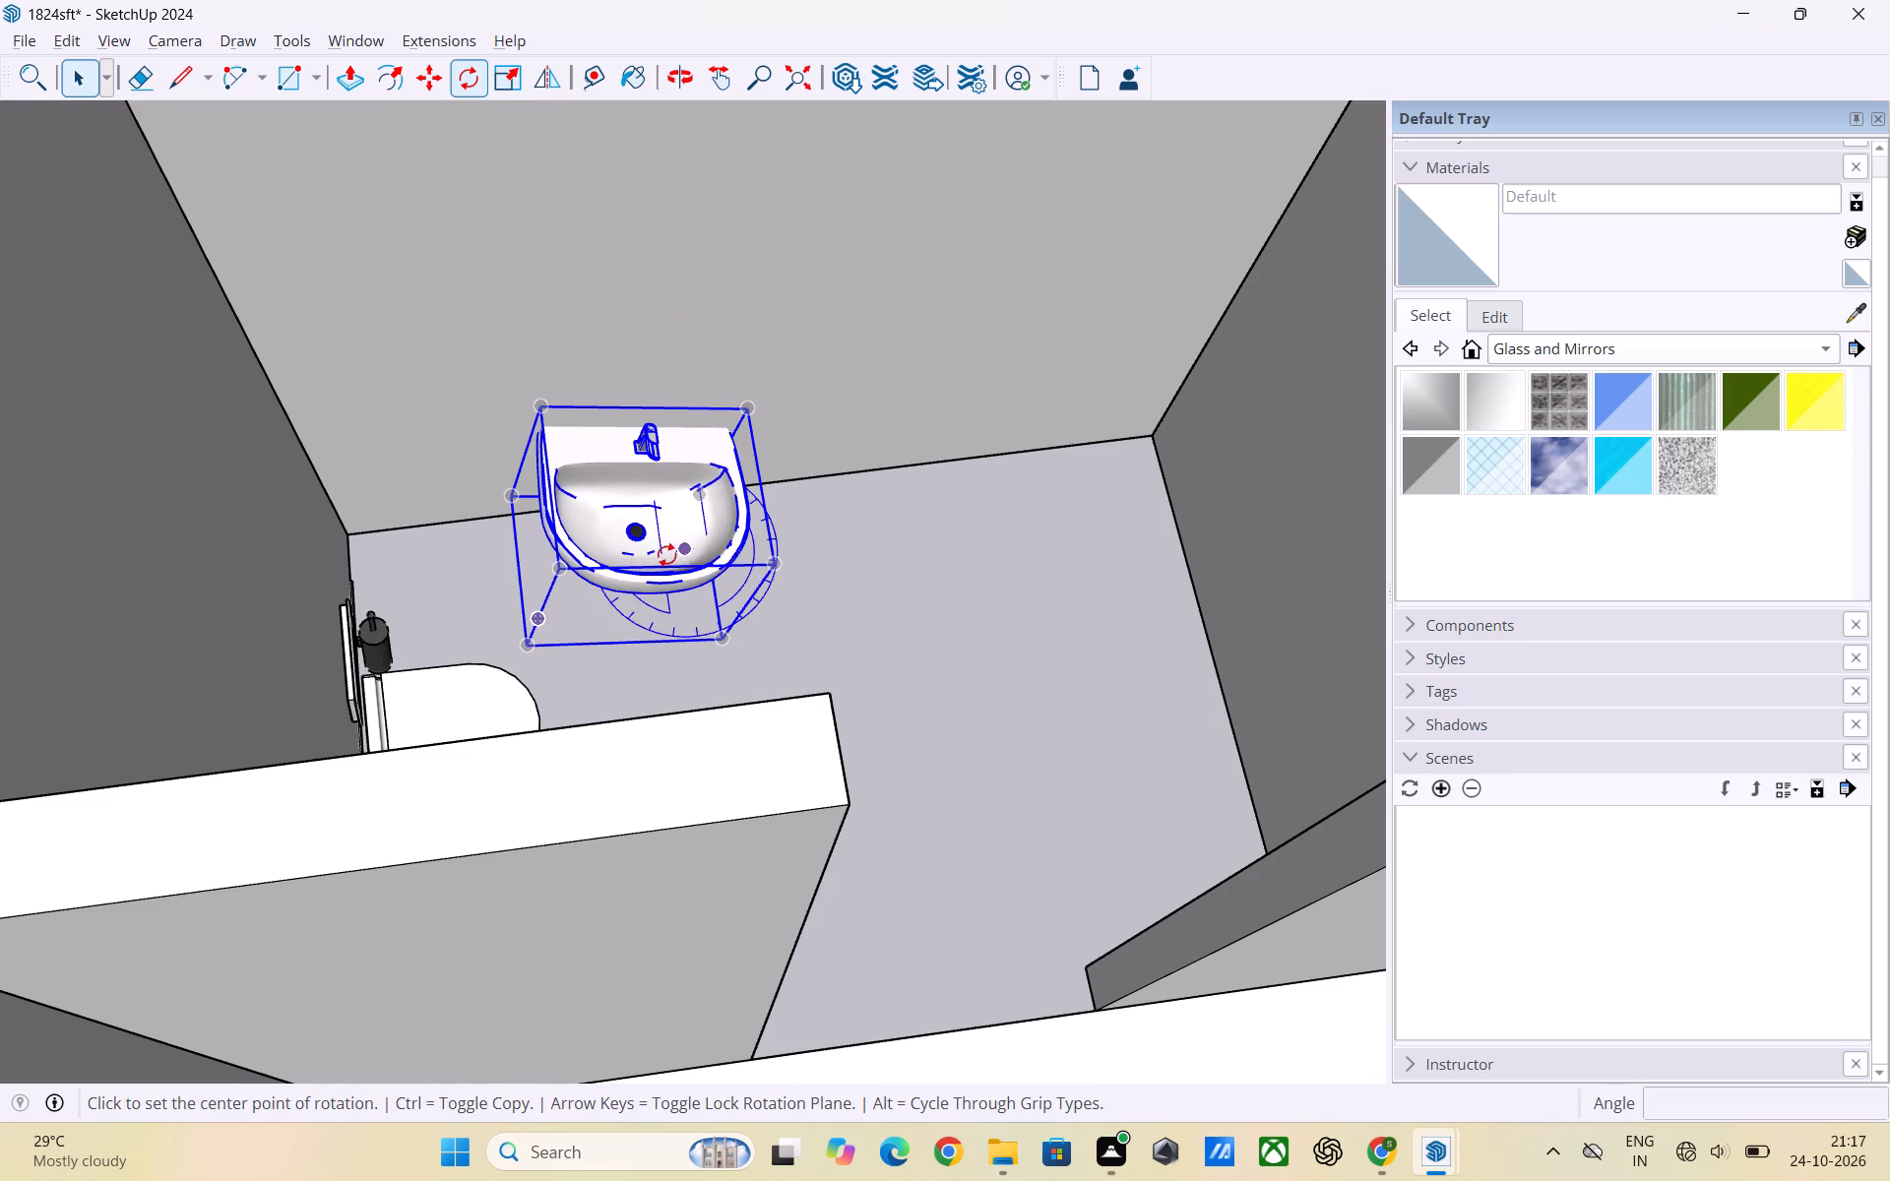
pyautogui.click(670, 570)
pyautogui.click(646, 421)
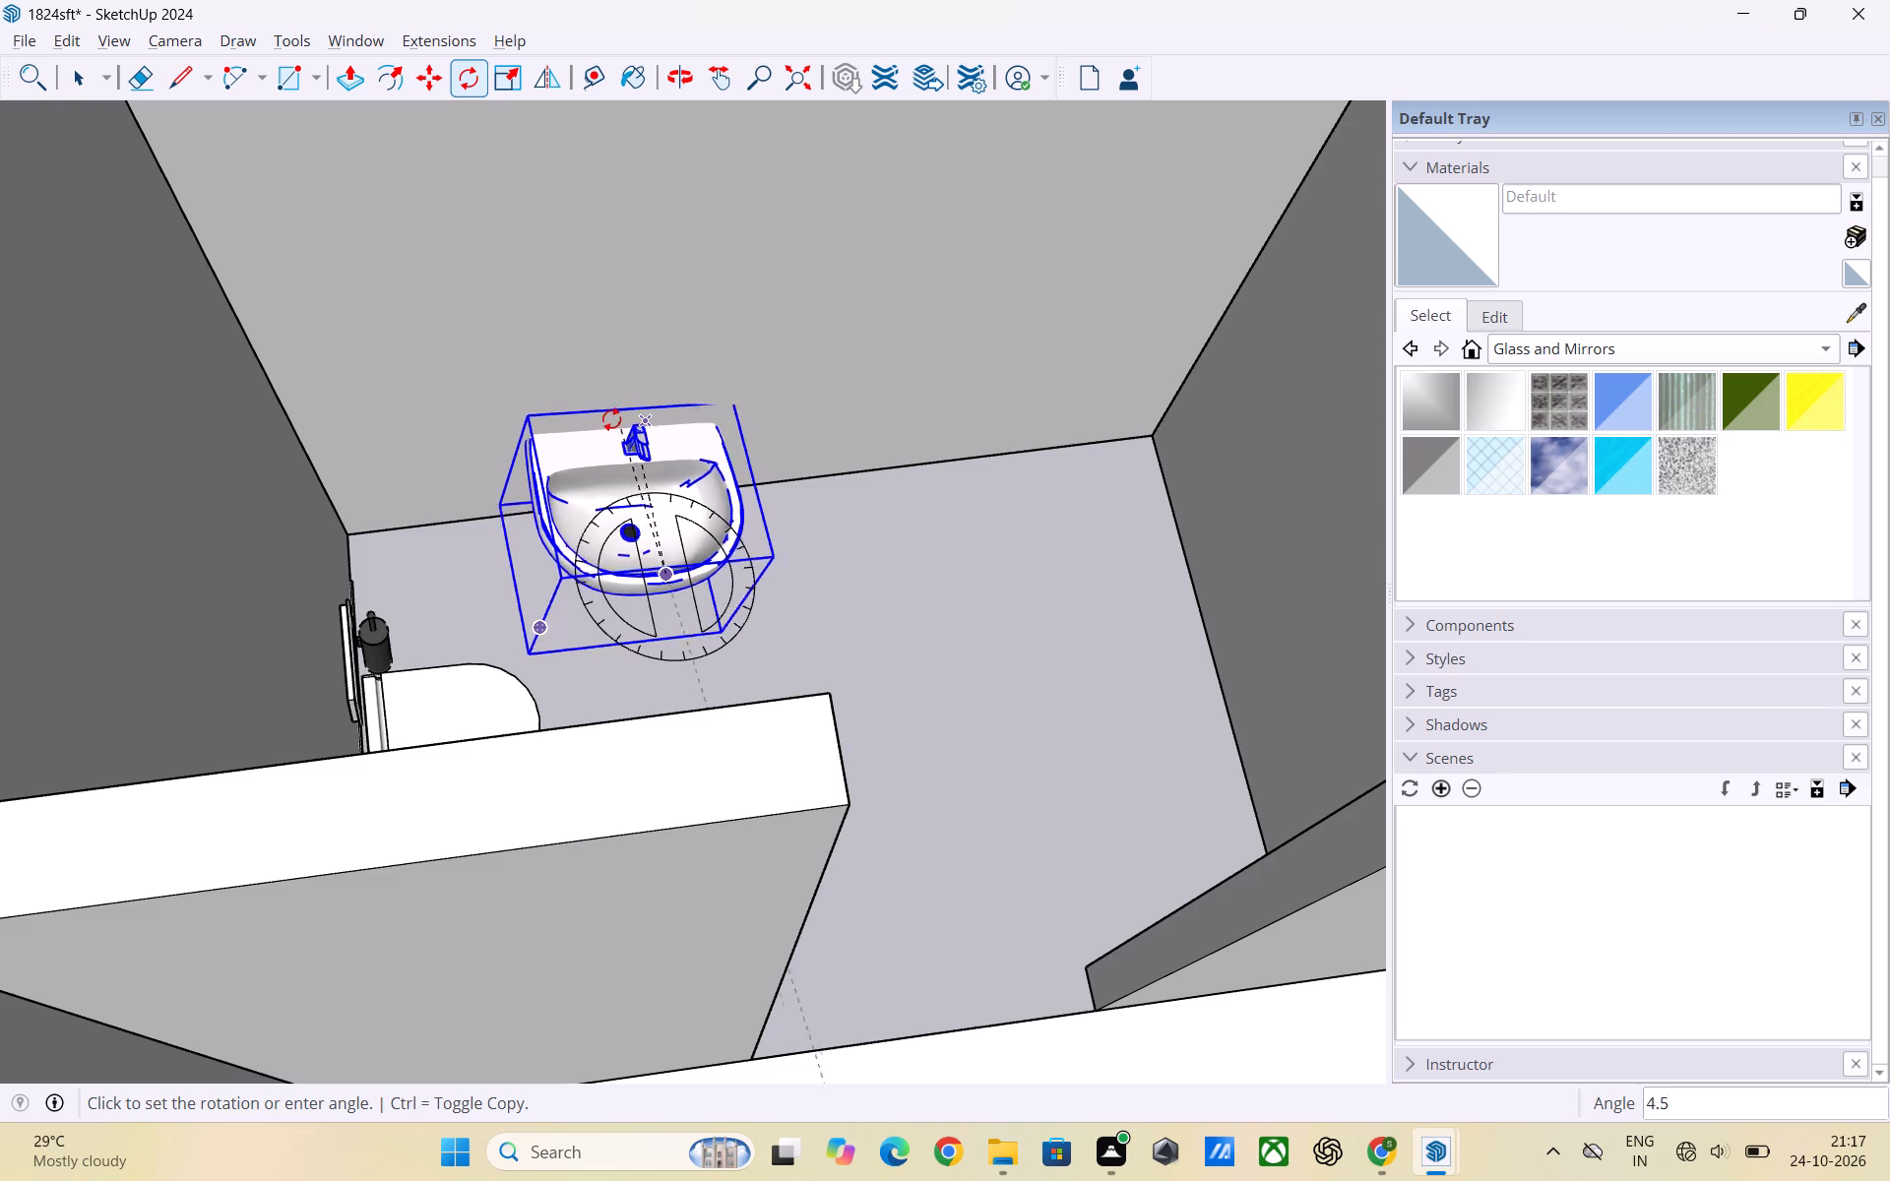
pyautogui.click(595, 345)
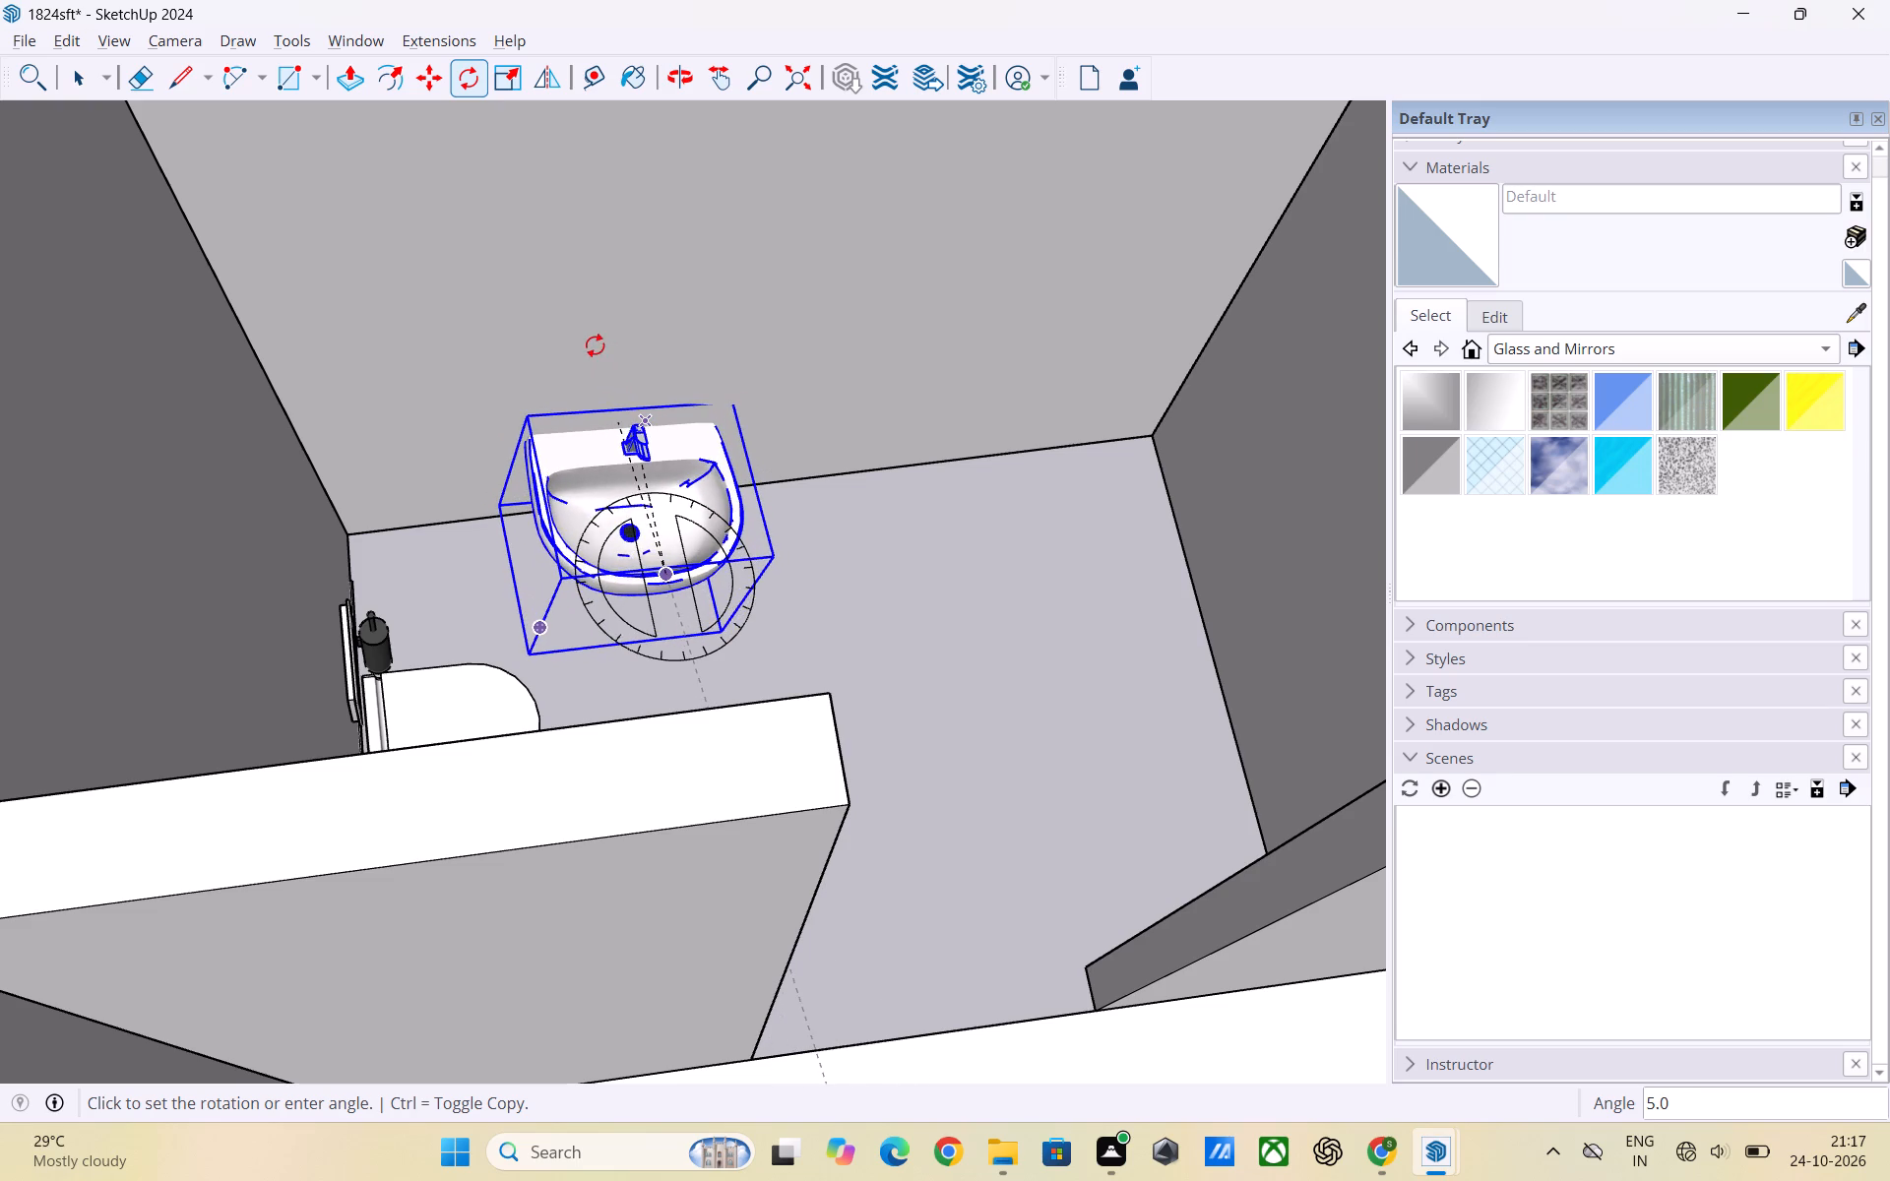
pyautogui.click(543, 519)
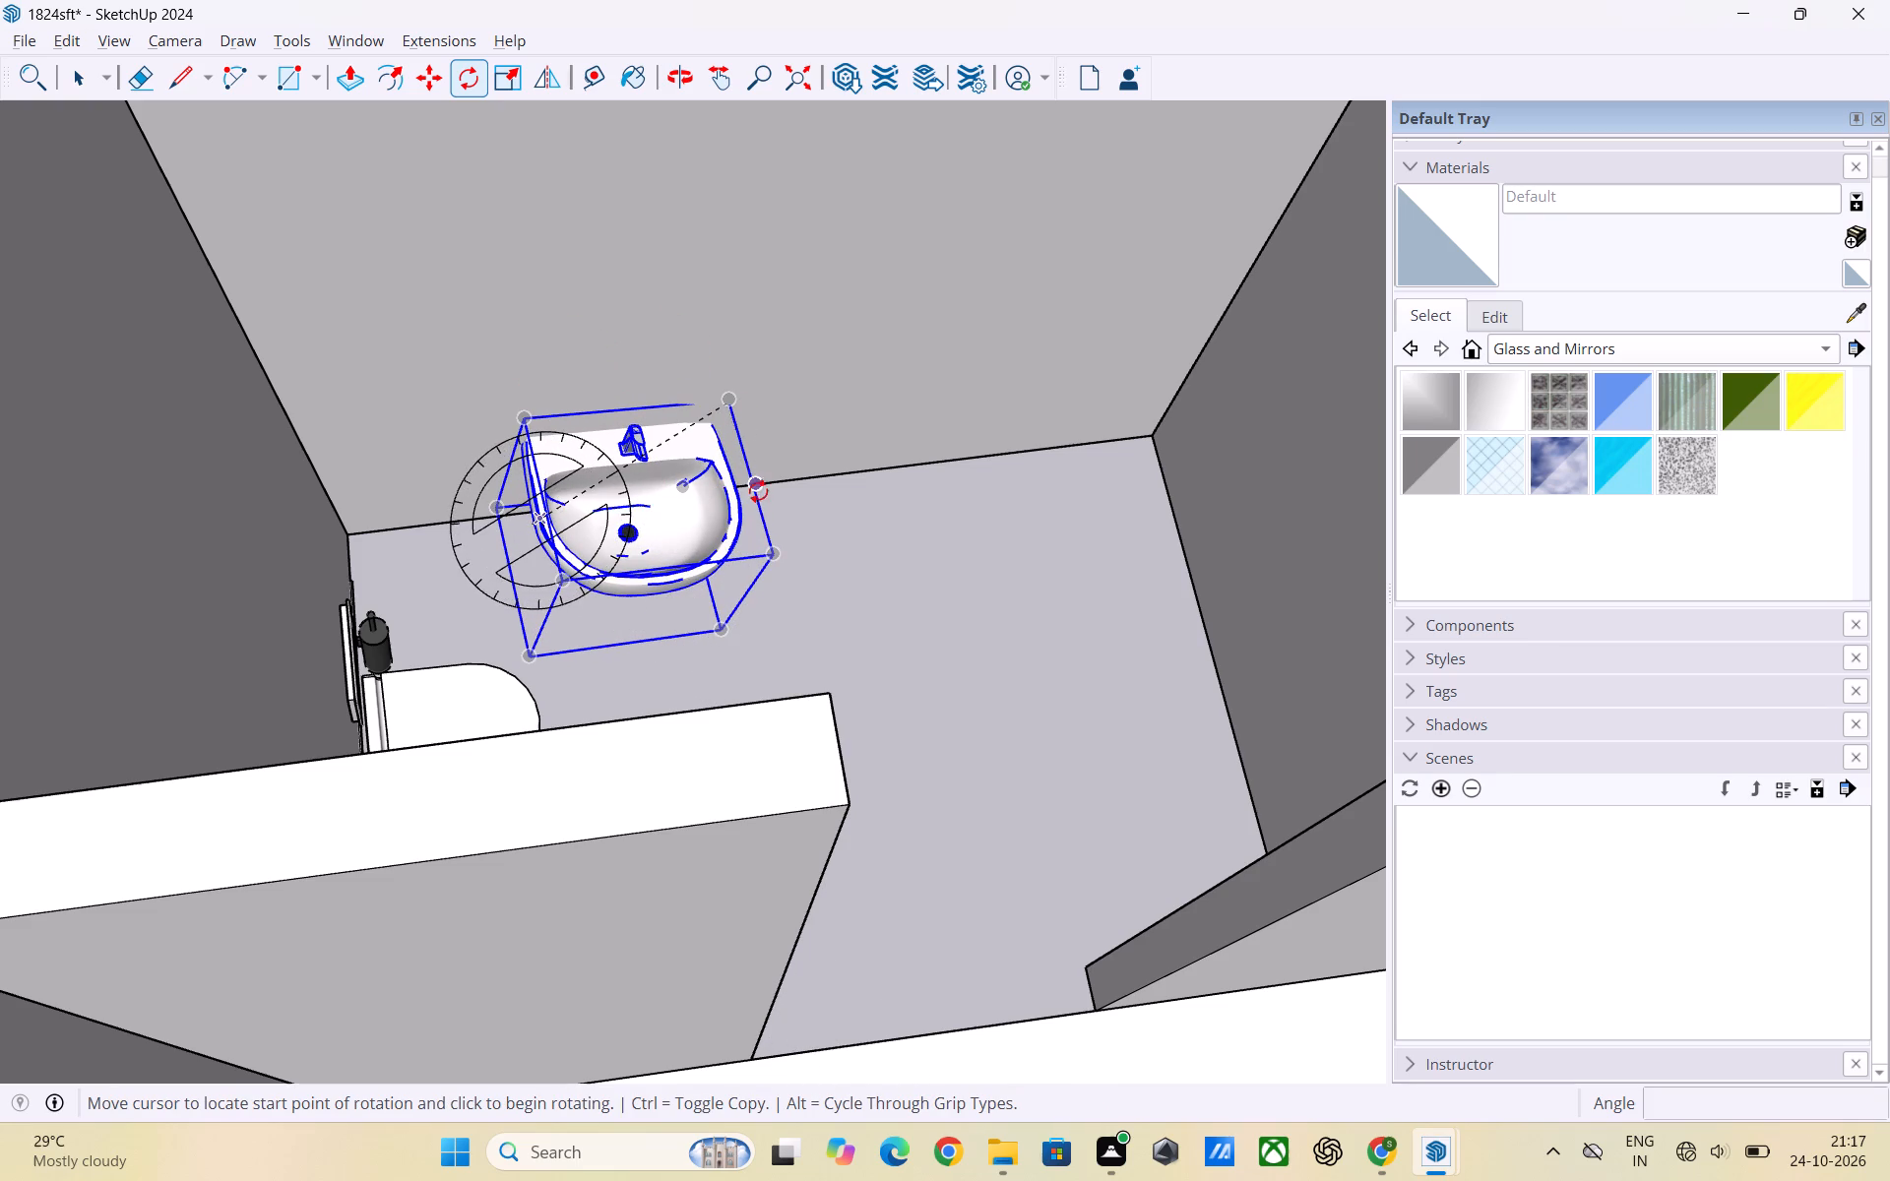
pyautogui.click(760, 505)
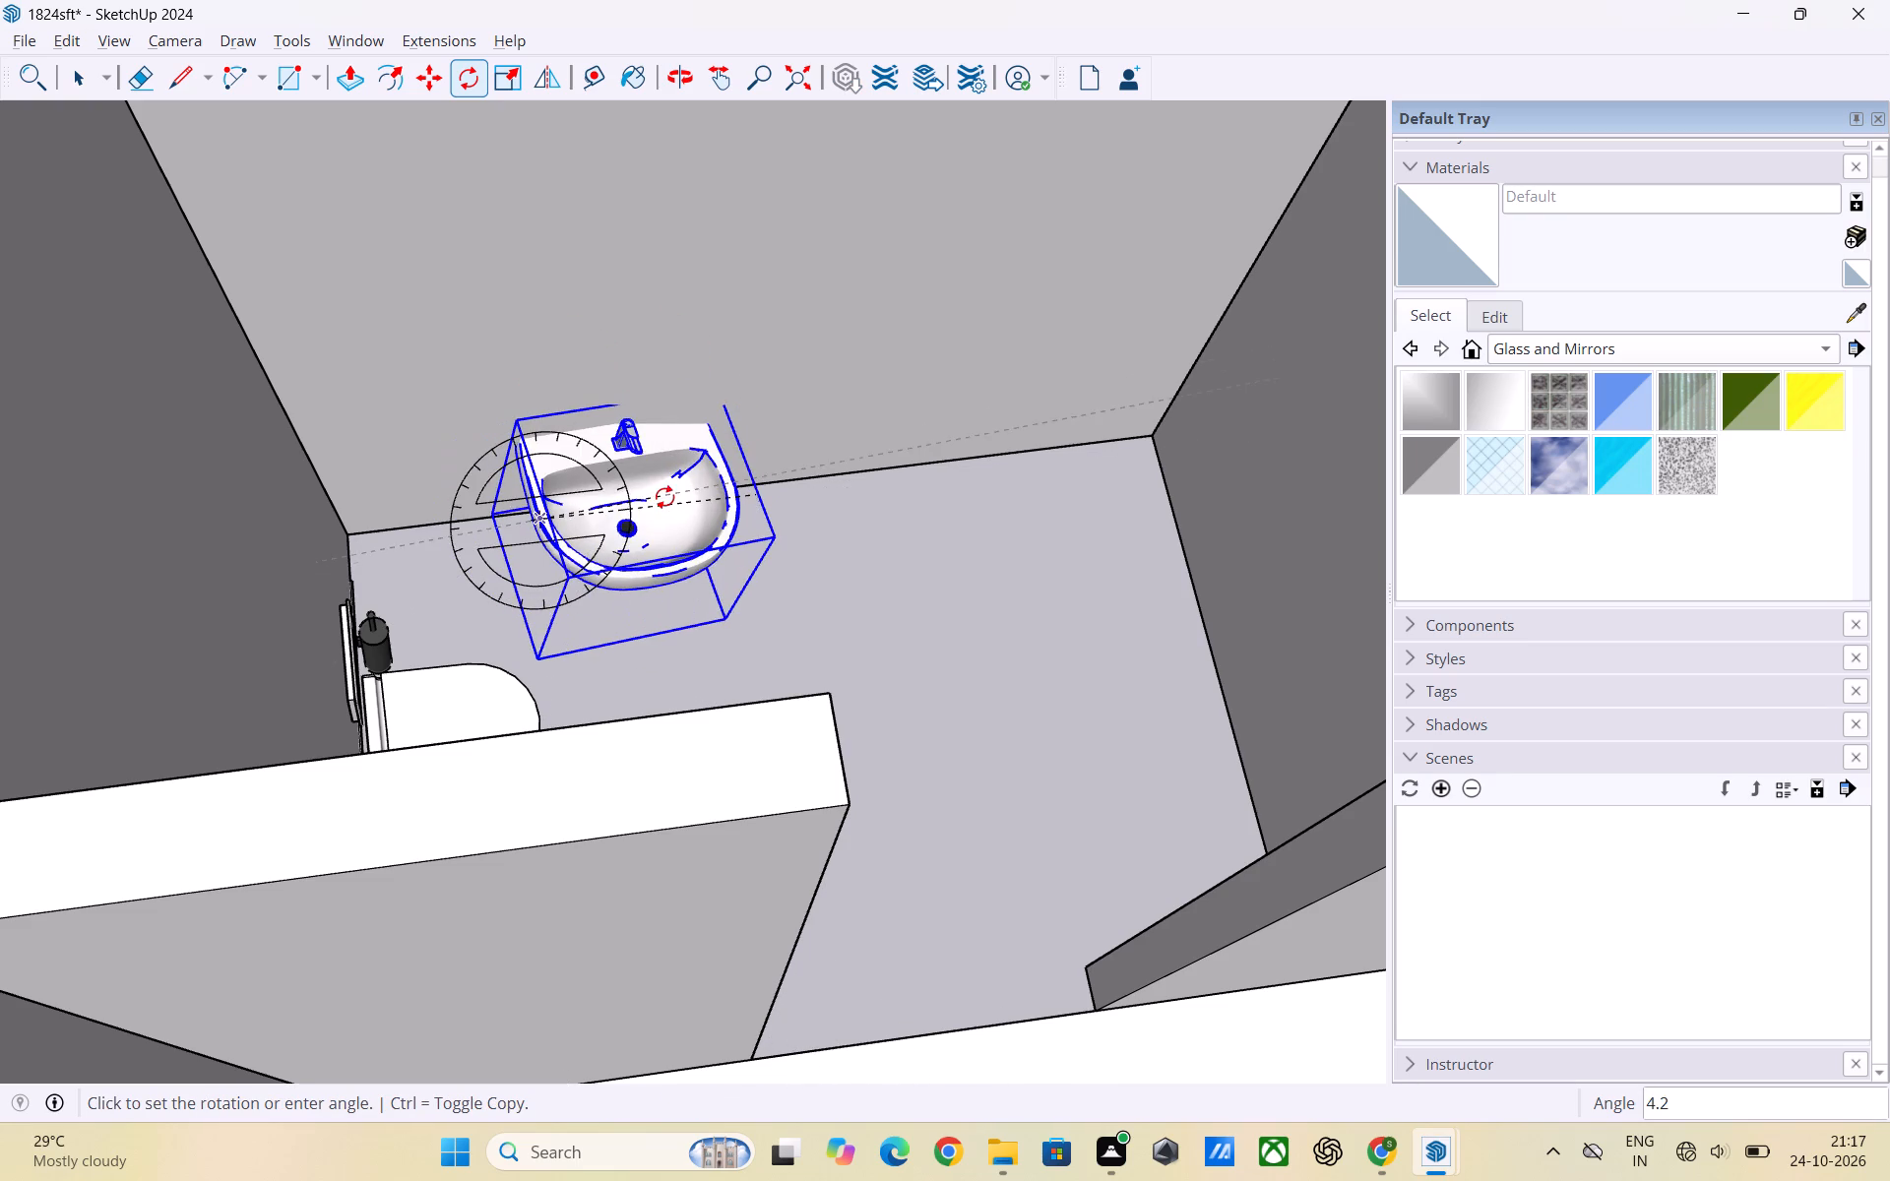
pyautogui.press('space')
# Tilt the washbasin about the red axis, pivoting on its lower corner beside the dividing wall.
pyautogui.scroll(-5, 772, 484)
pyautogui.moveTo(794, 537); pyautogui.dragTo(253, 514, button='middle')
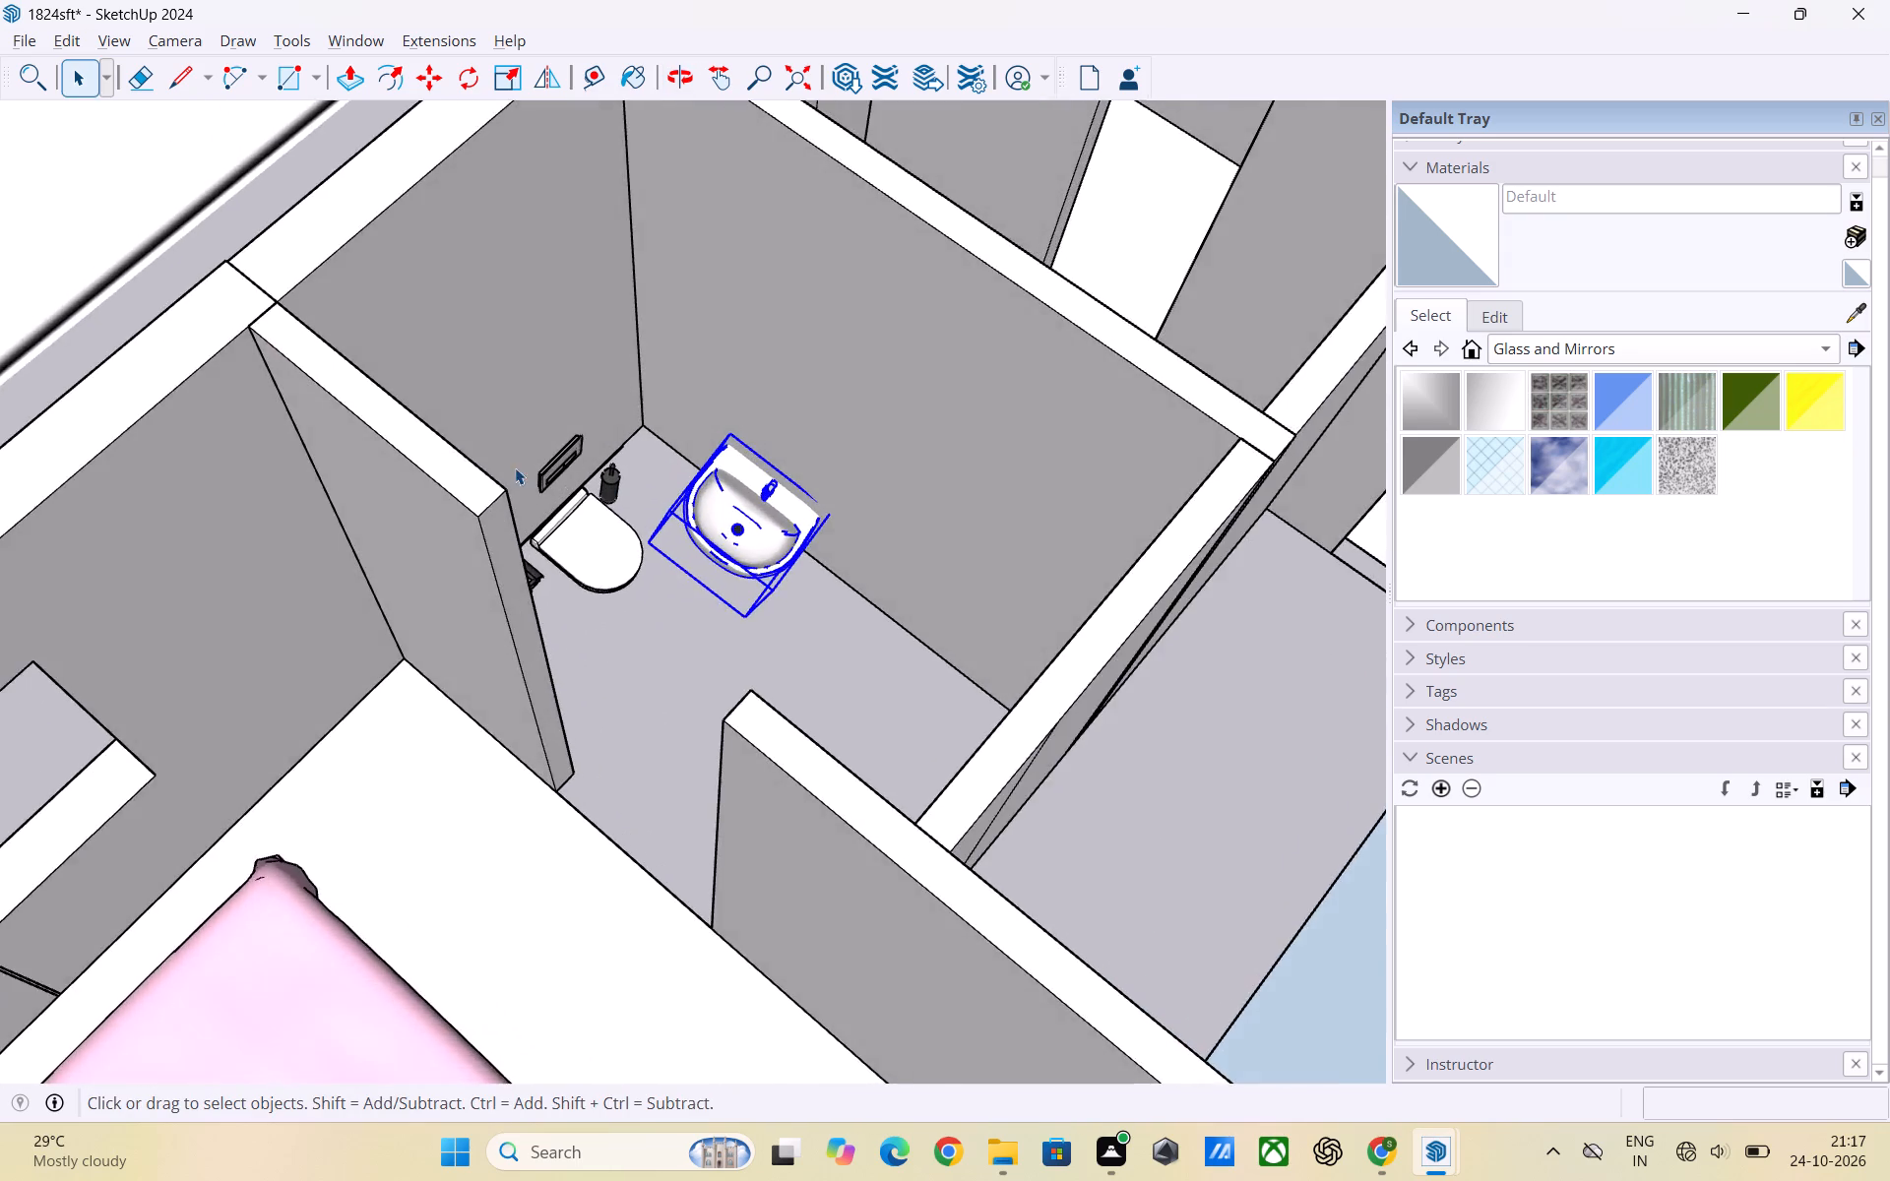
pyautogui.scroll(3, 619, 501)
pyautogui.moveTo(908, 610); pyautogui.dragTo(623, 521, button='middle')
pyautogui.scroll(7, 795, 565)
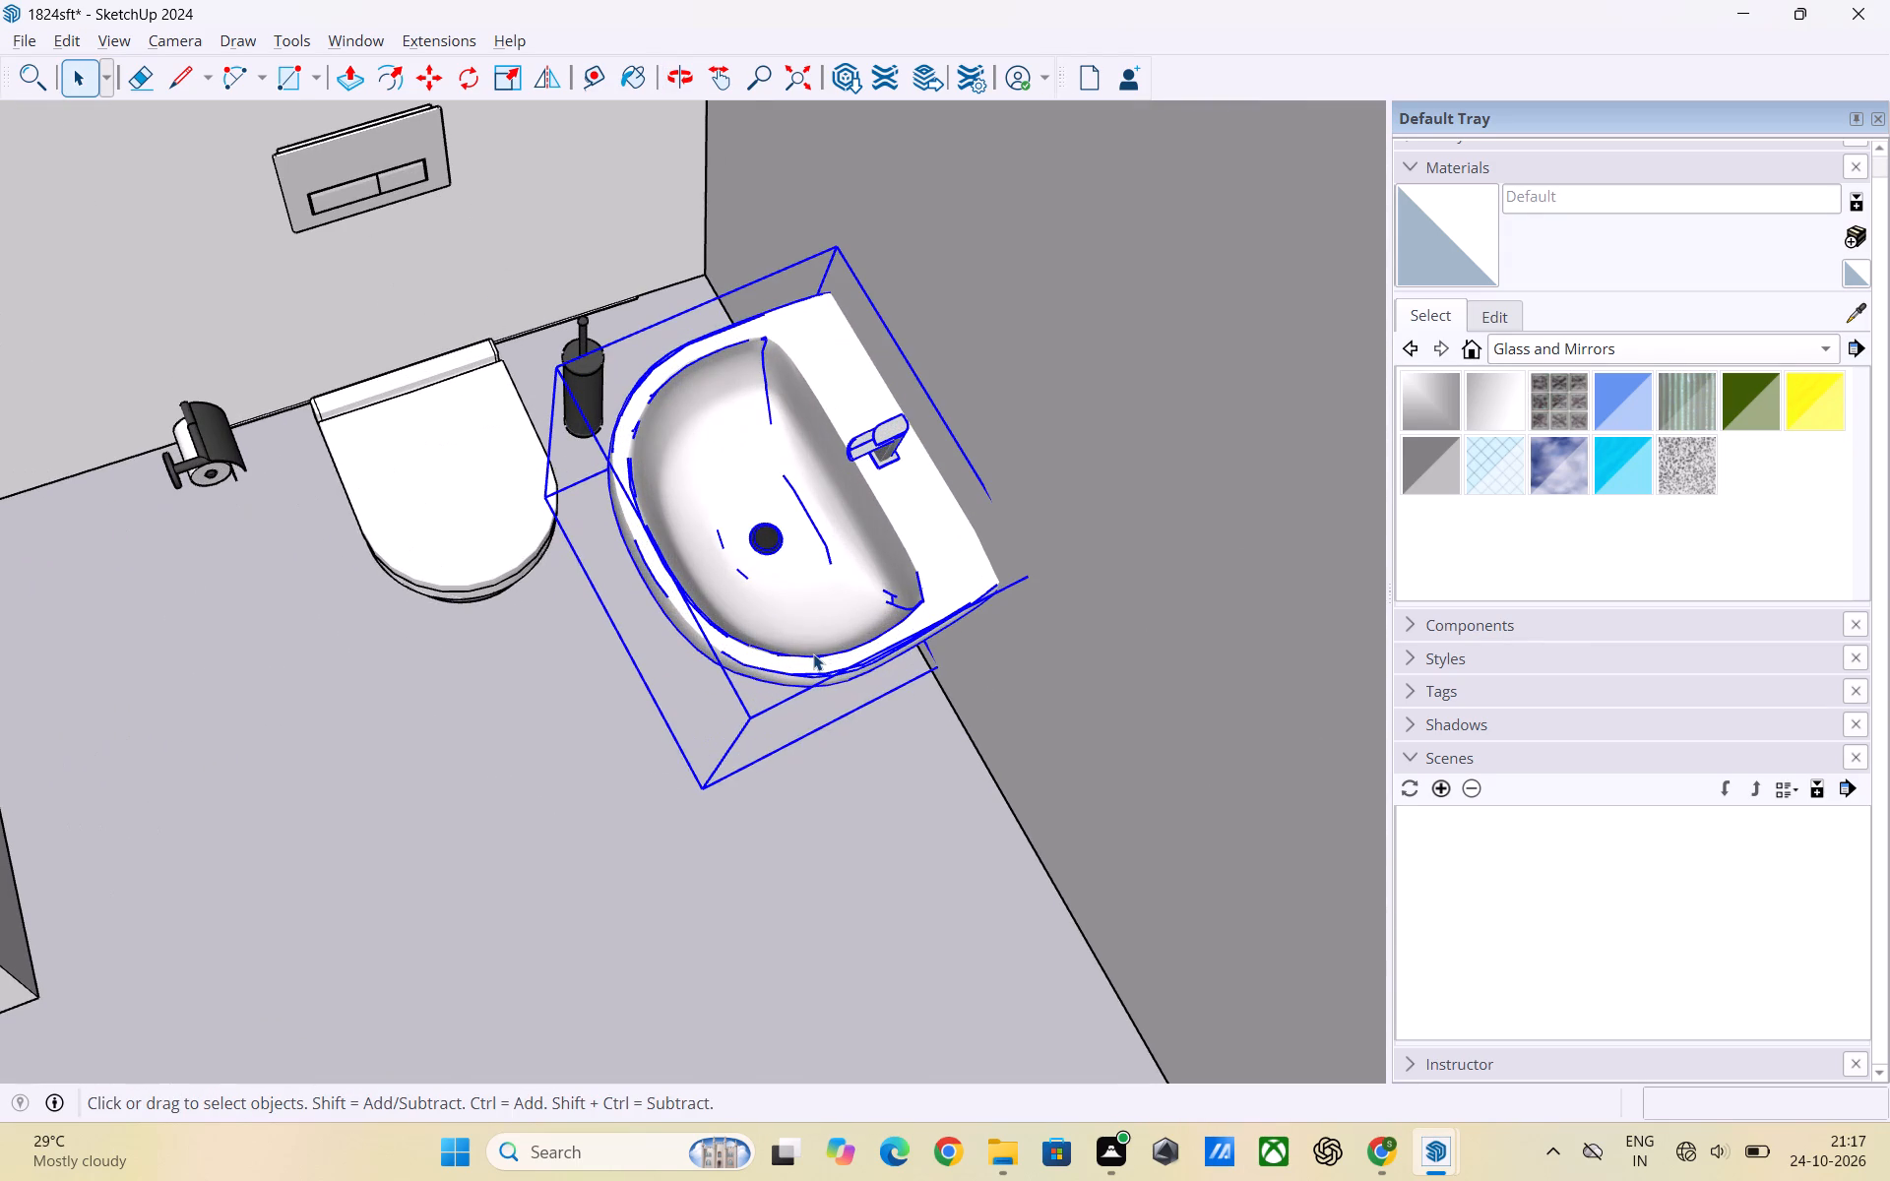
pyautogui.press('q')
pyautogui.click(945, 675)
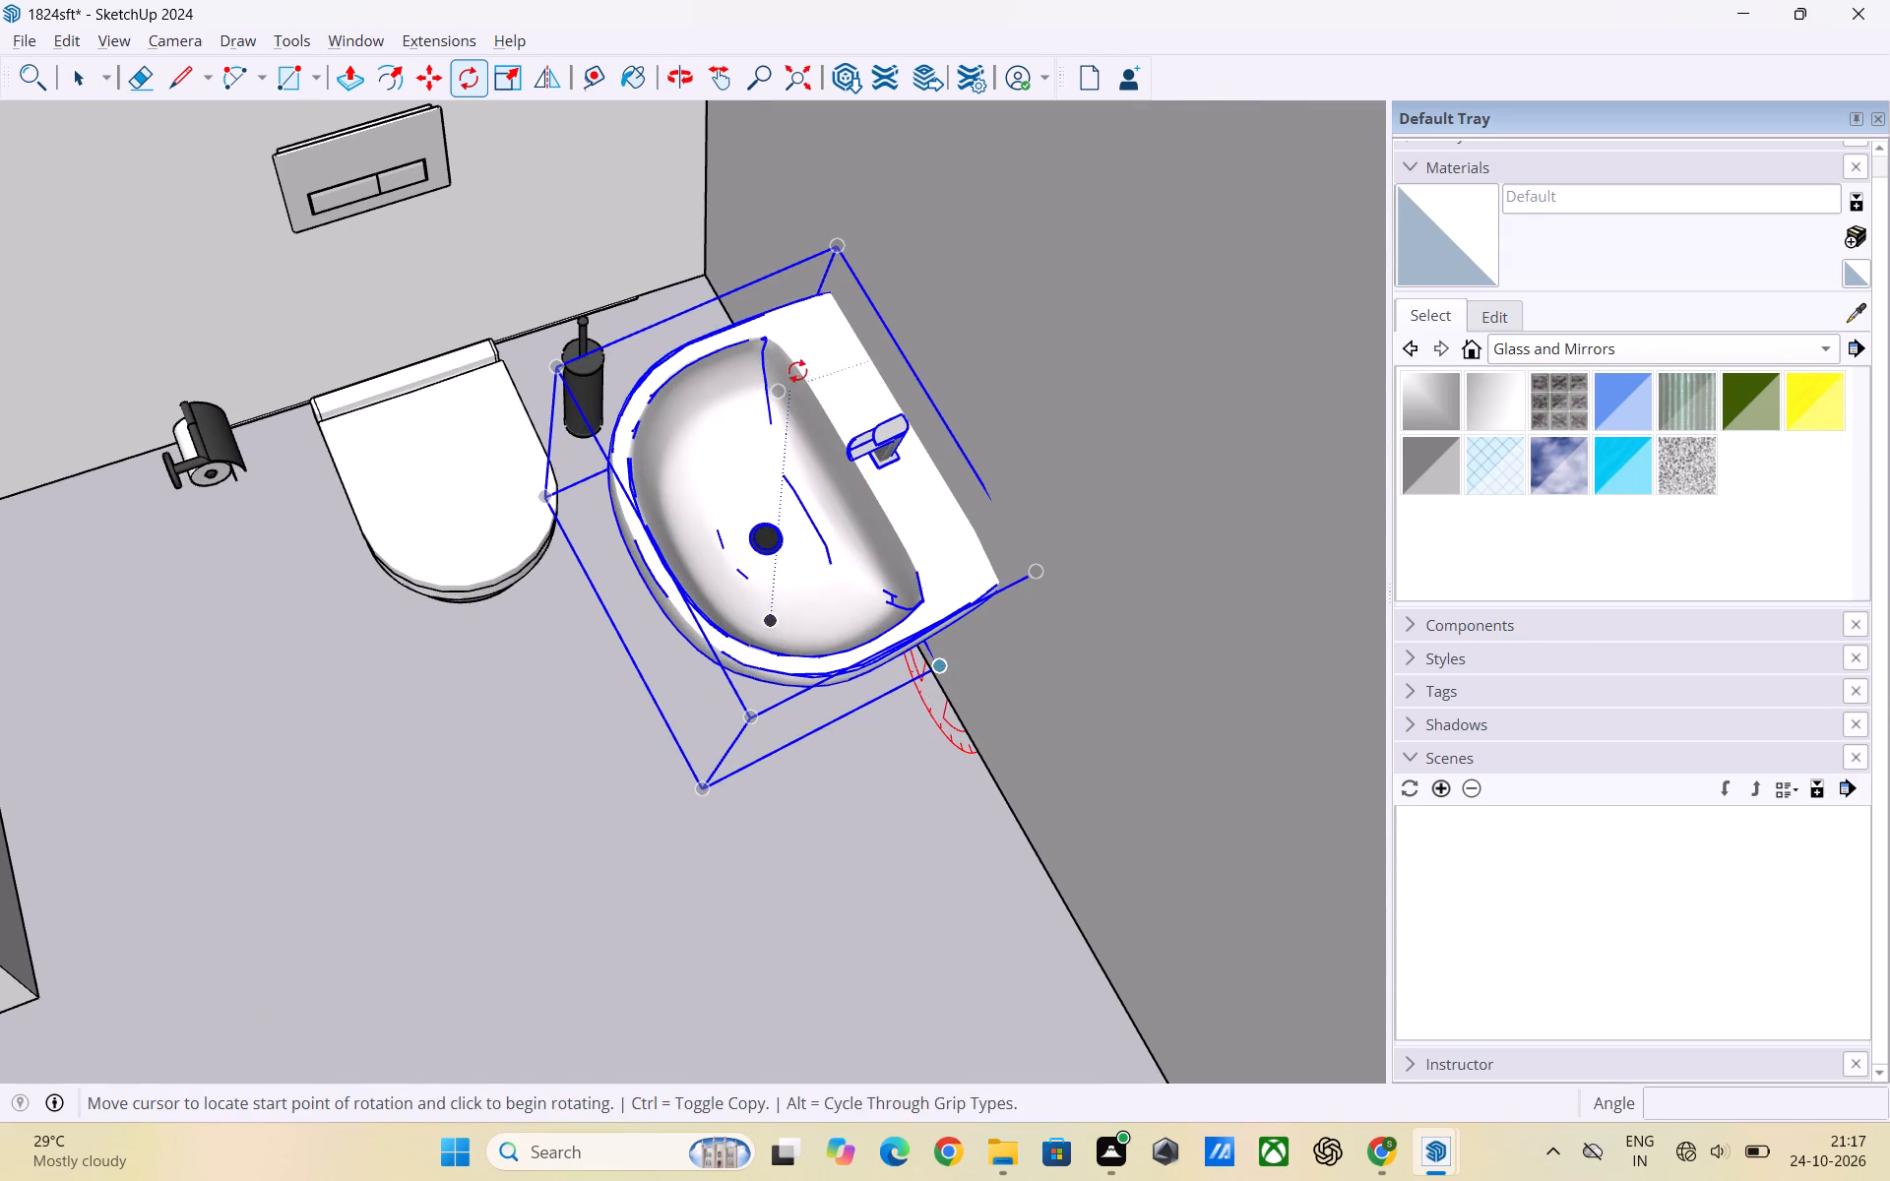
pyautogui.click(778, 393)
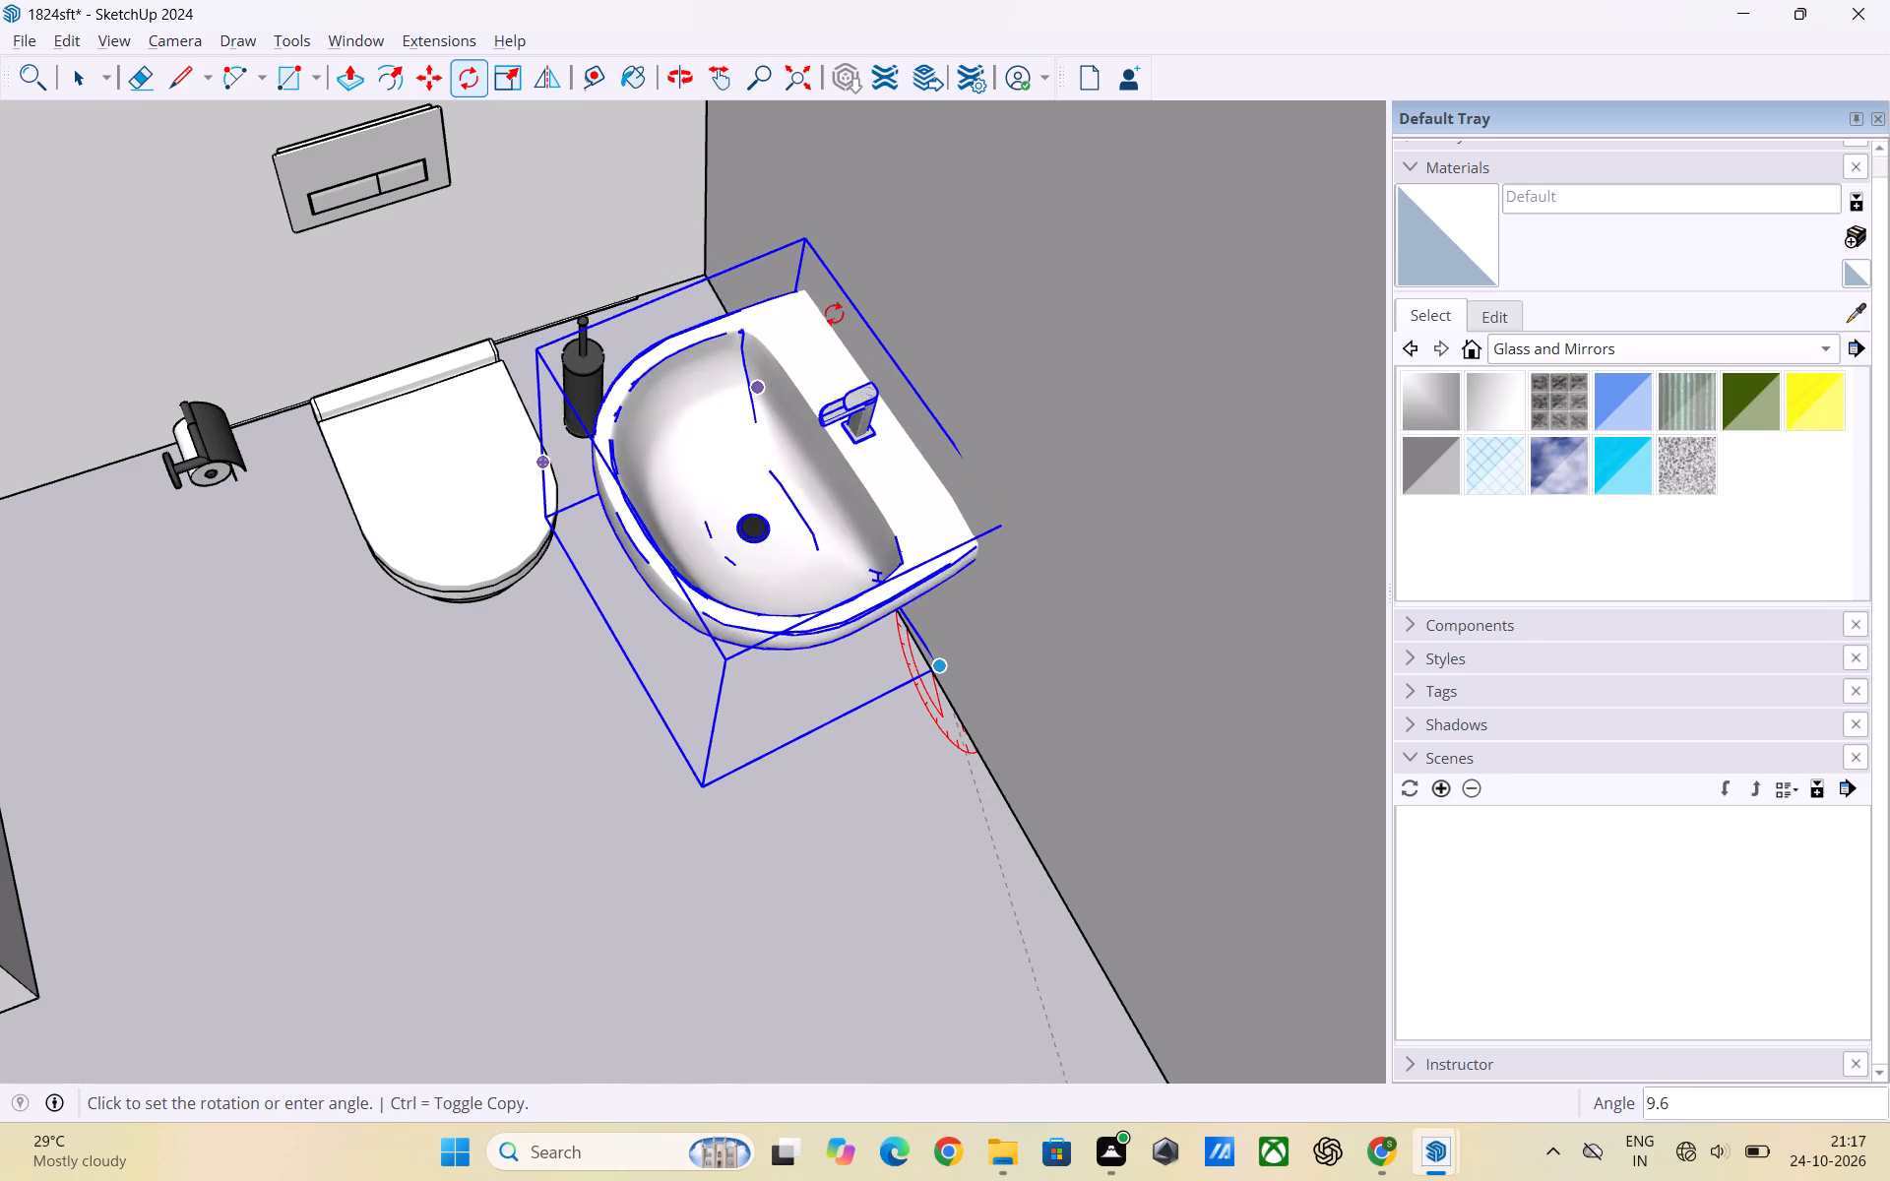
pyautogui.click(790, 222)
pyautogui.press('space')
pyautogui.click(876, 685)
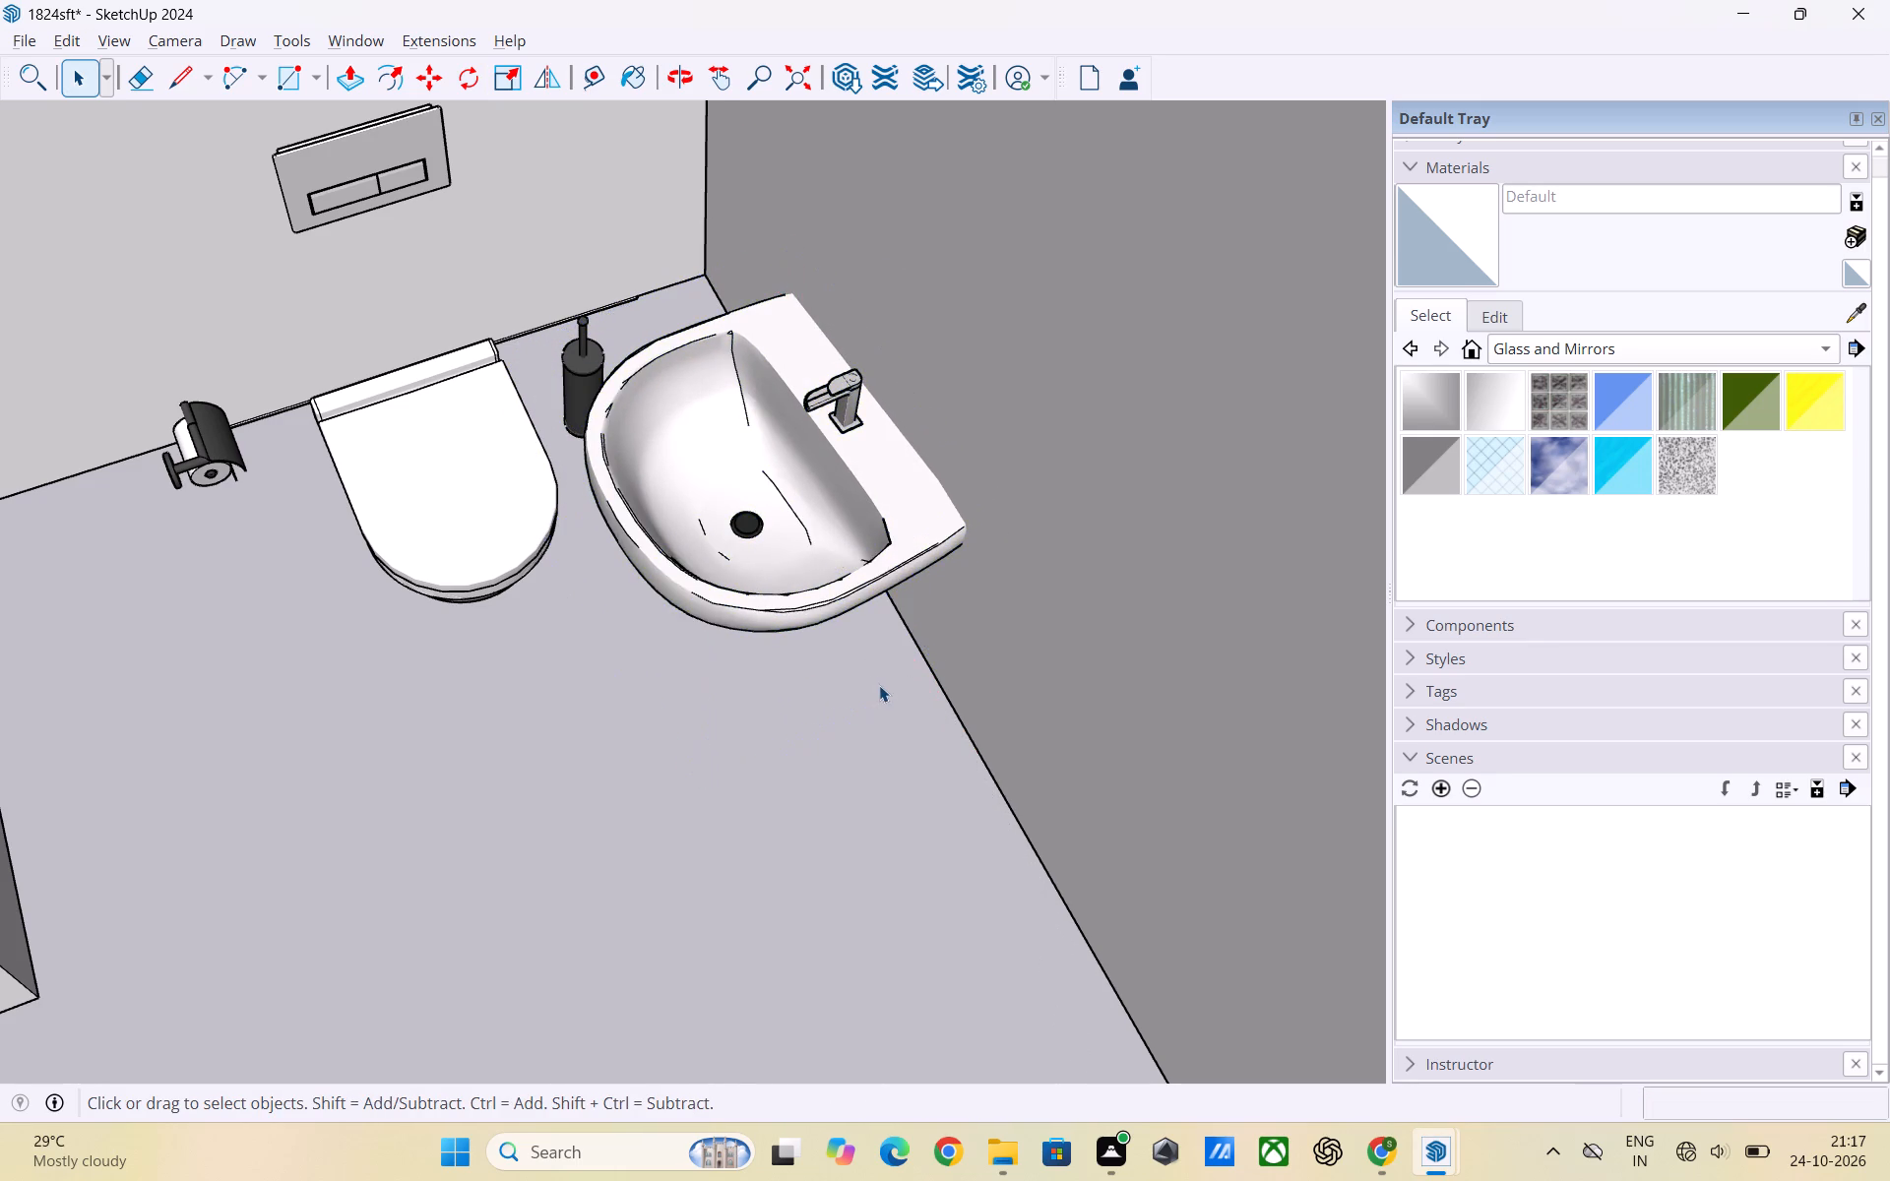
# Delete the washbasin from the toilet beside the pink-bed bedroom.
pyautogui.scroll(-8, 898, 692)
pyautogui.moveTo(903, 692); pyautogui.dragTo(649, 701, button='middle')
pyautogui.scroll(3, 772, 706)
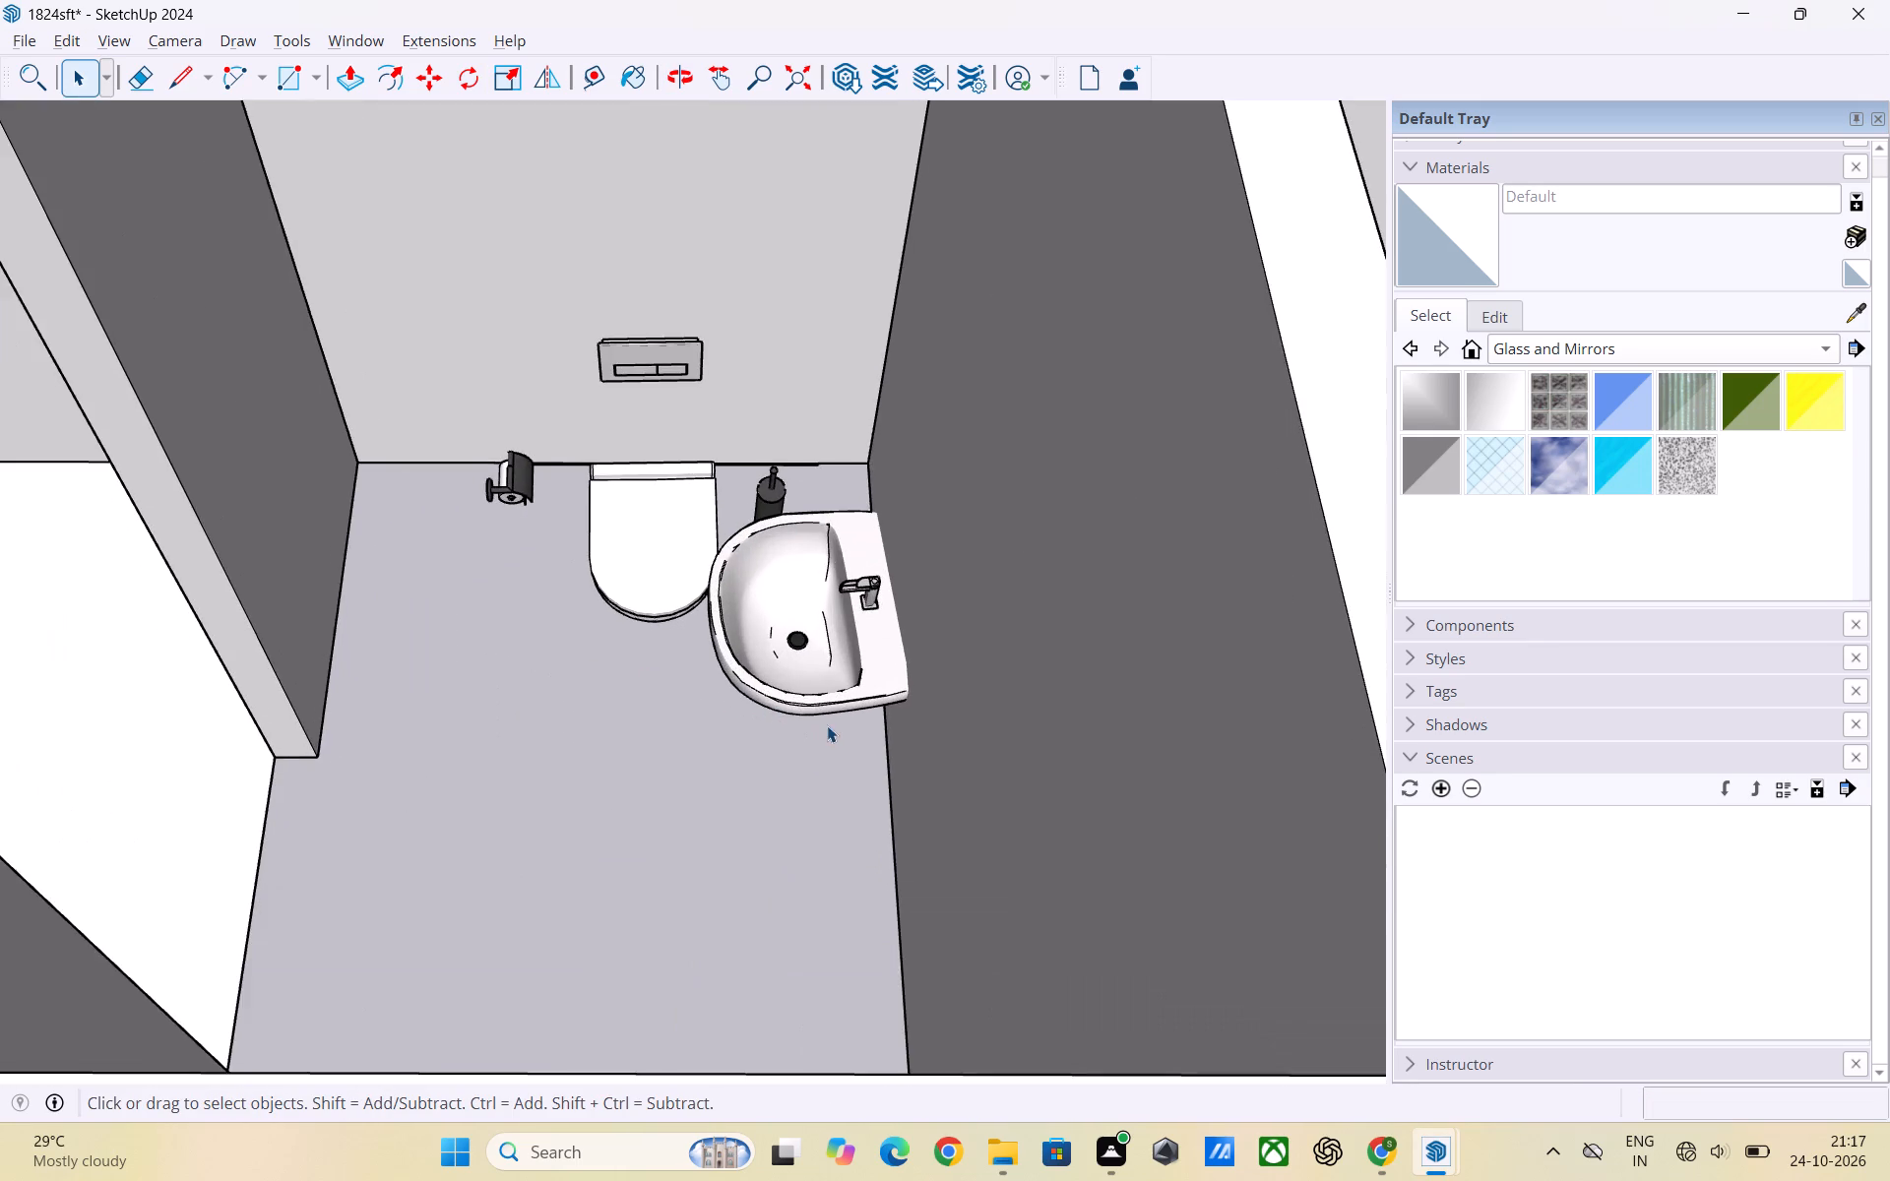
pyautogui.scroll(-9, 831, 725)
pyautogui.moveTo(752, 703); pyautogui.dragTo(562, 733, button='middle')
pyautogui.scroll(2, 656, 711)
pyautogui.moveTo(674, 705); pyautogui.dragTo(692, 714, button='middle')
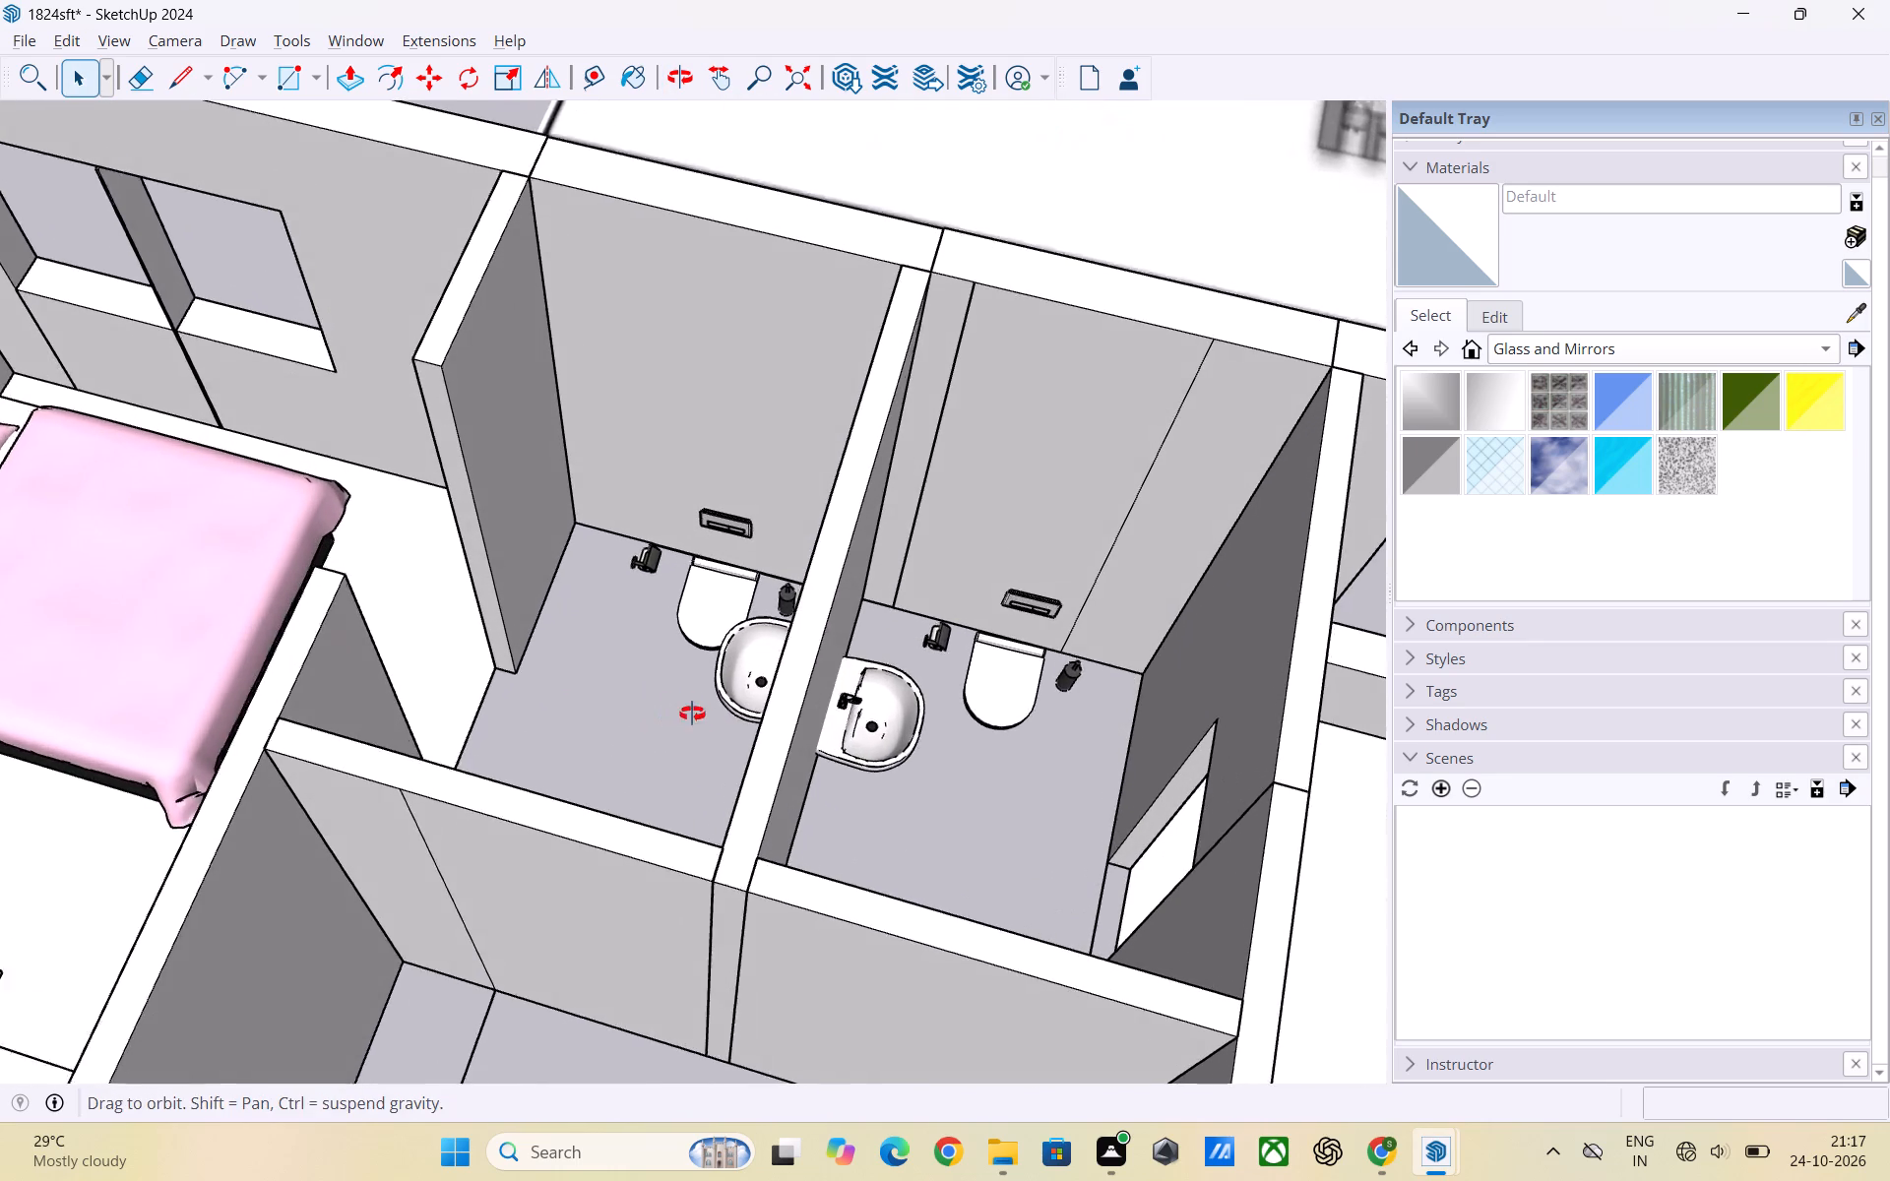
pyautogui.moveTo(692, 714); pyautogui.dragTo(751, 726, button='middle')
pyautogui.click(773, 689)
pyautogui.press('Delete')
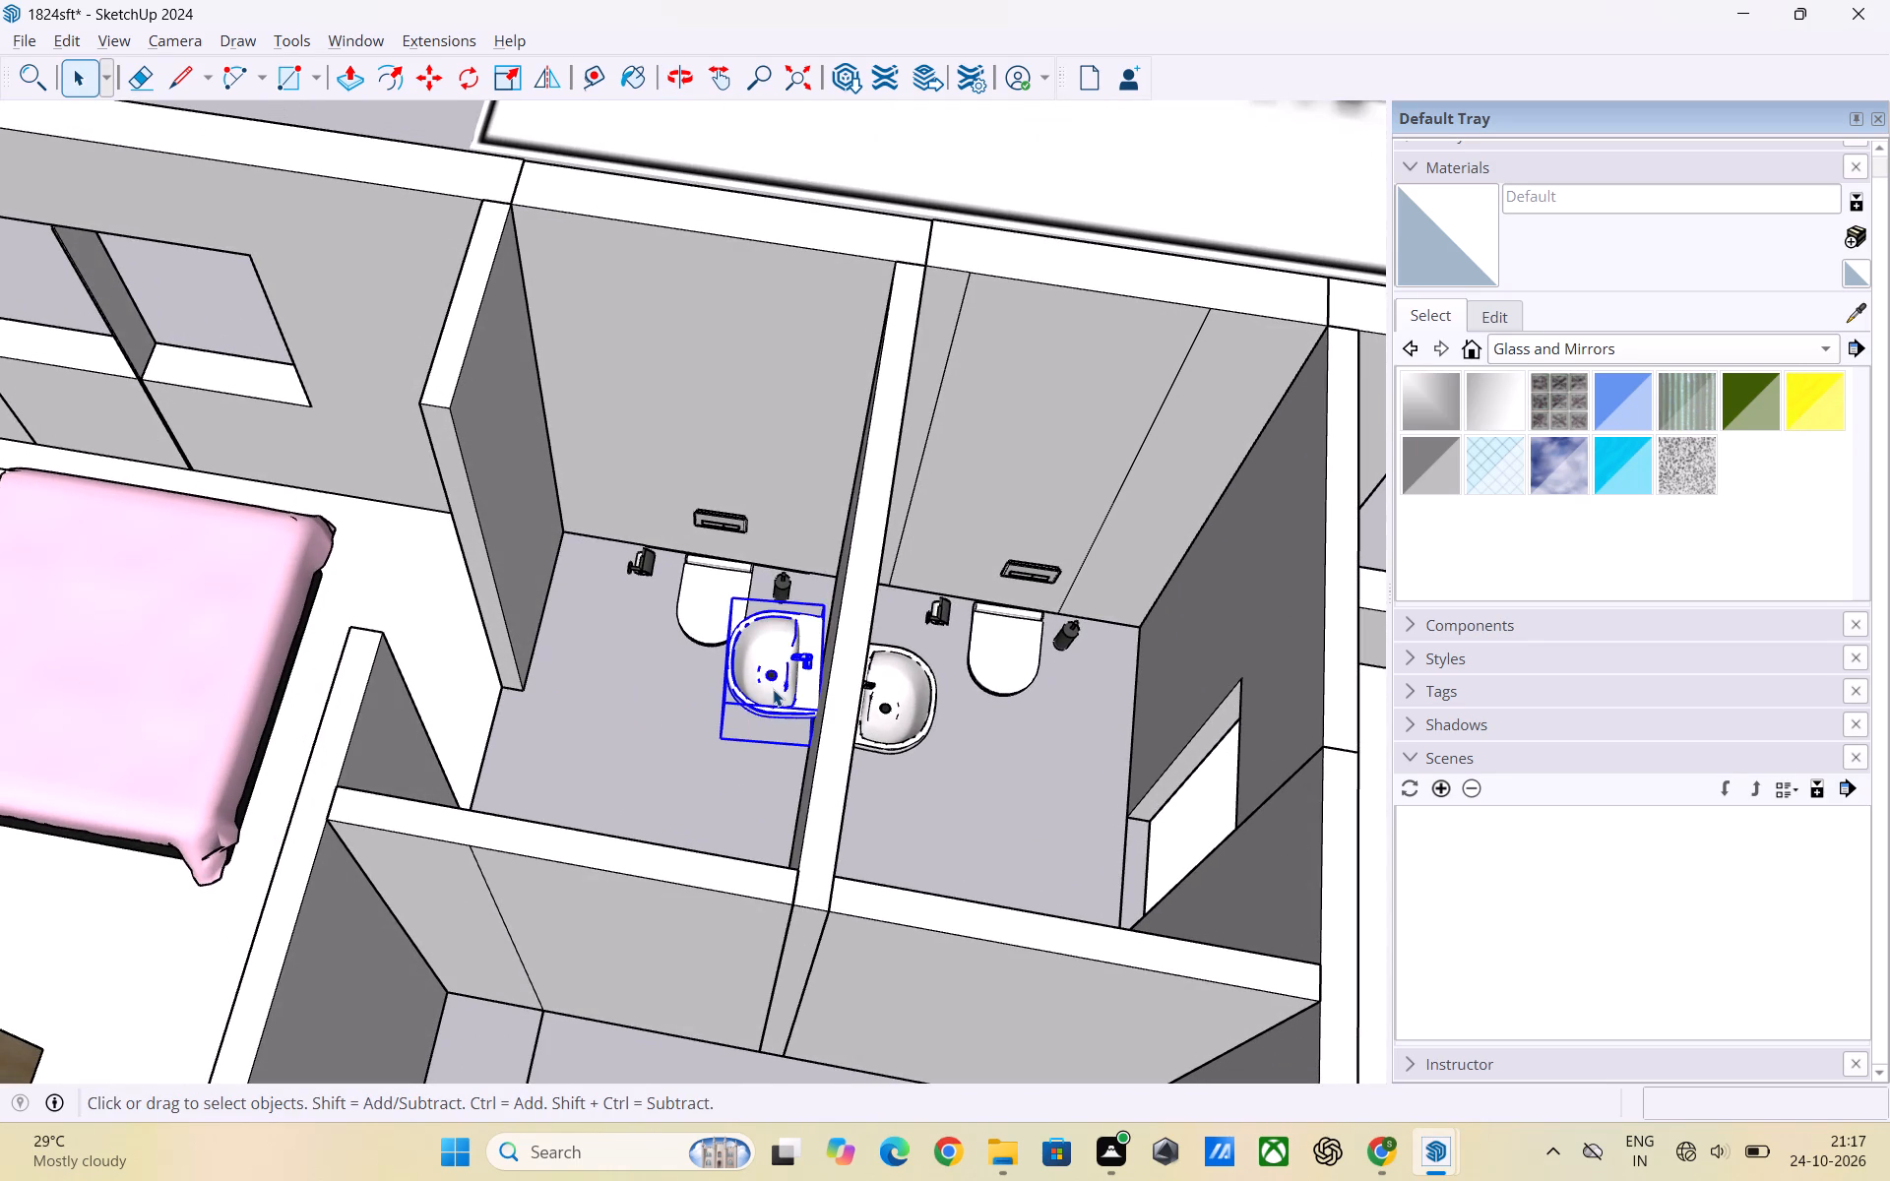
# Copy the adjacent toilet's washbasin about 2' 10" across the dividing wall into the toilet beside the pink-bed bedroom.
pyautogui.scroll(6, 870, 741)
pyautogui.click(910, 731)
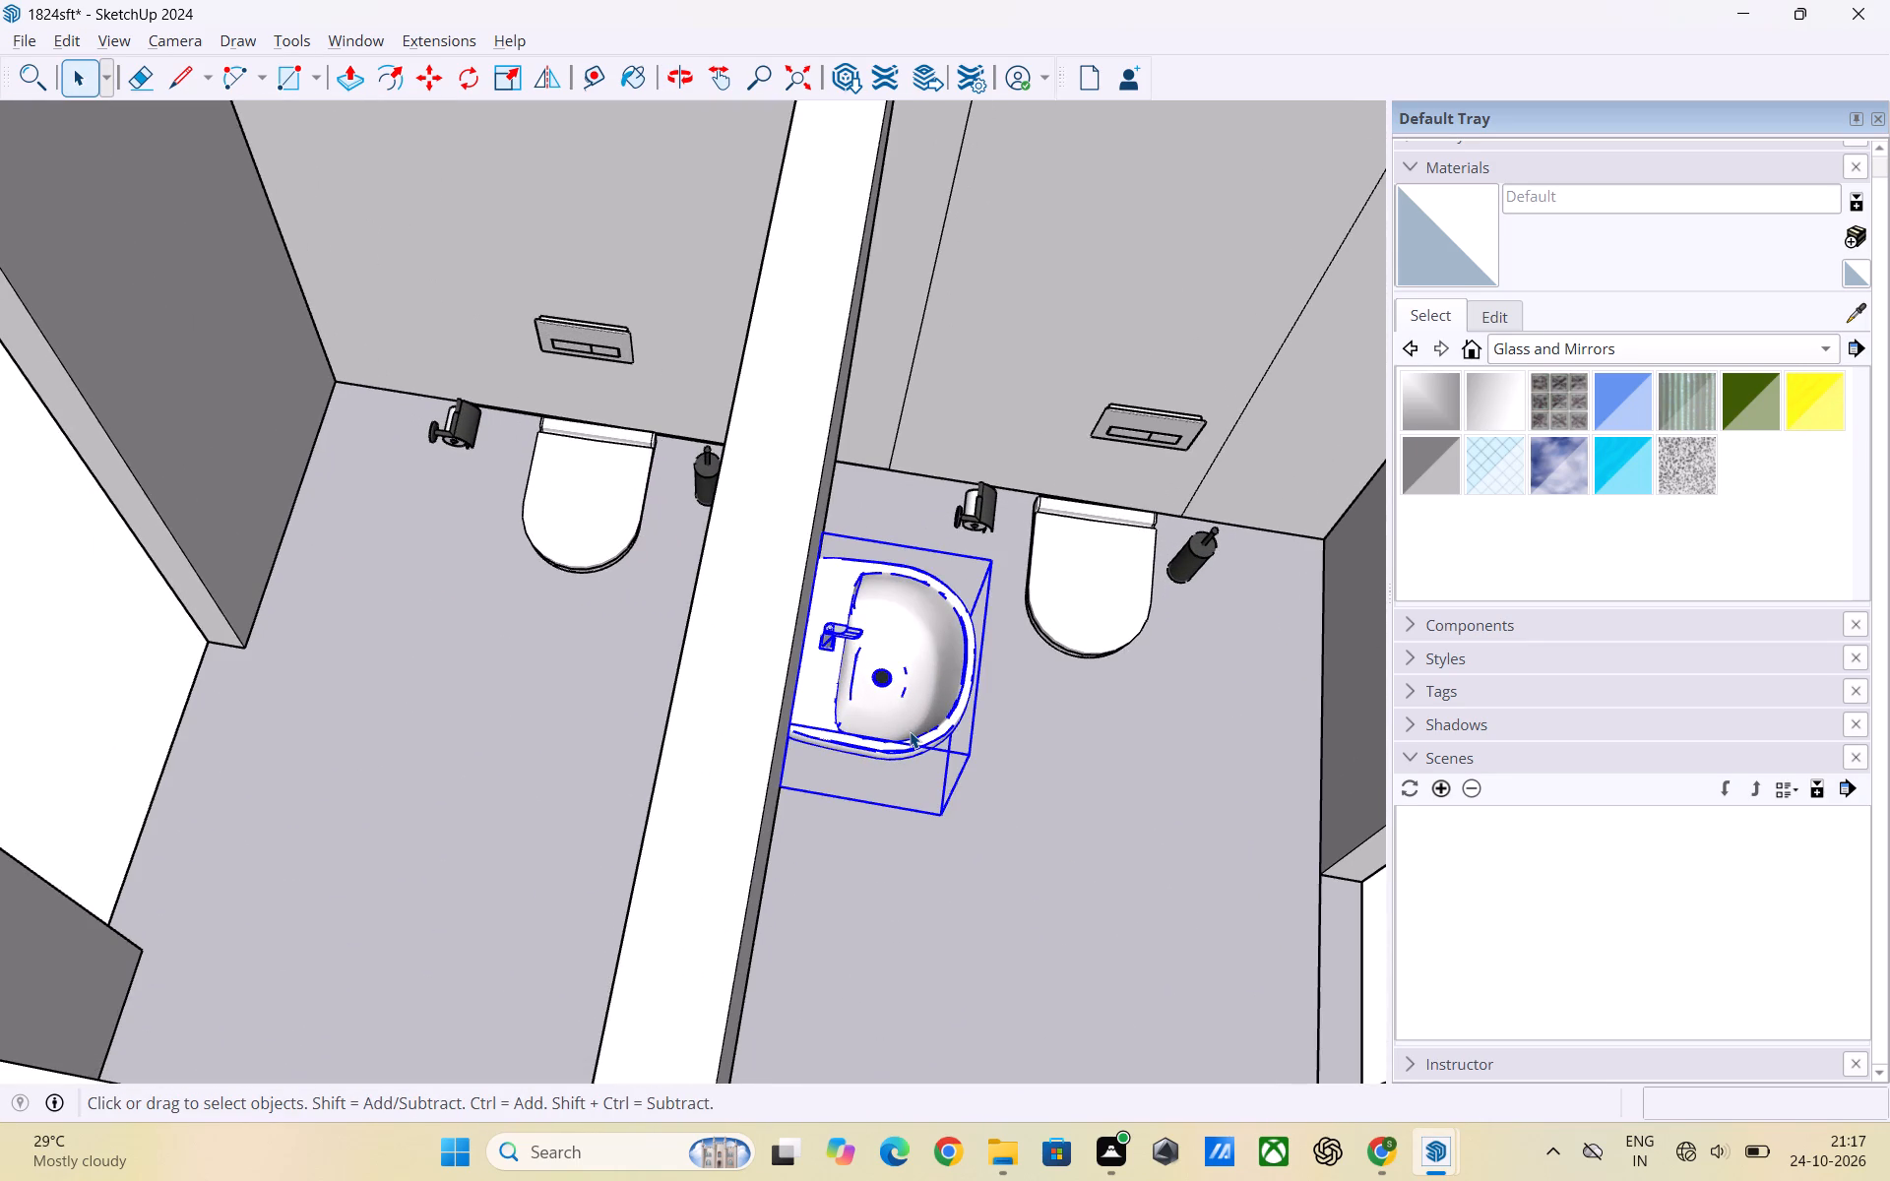
pyautogui.press('m')
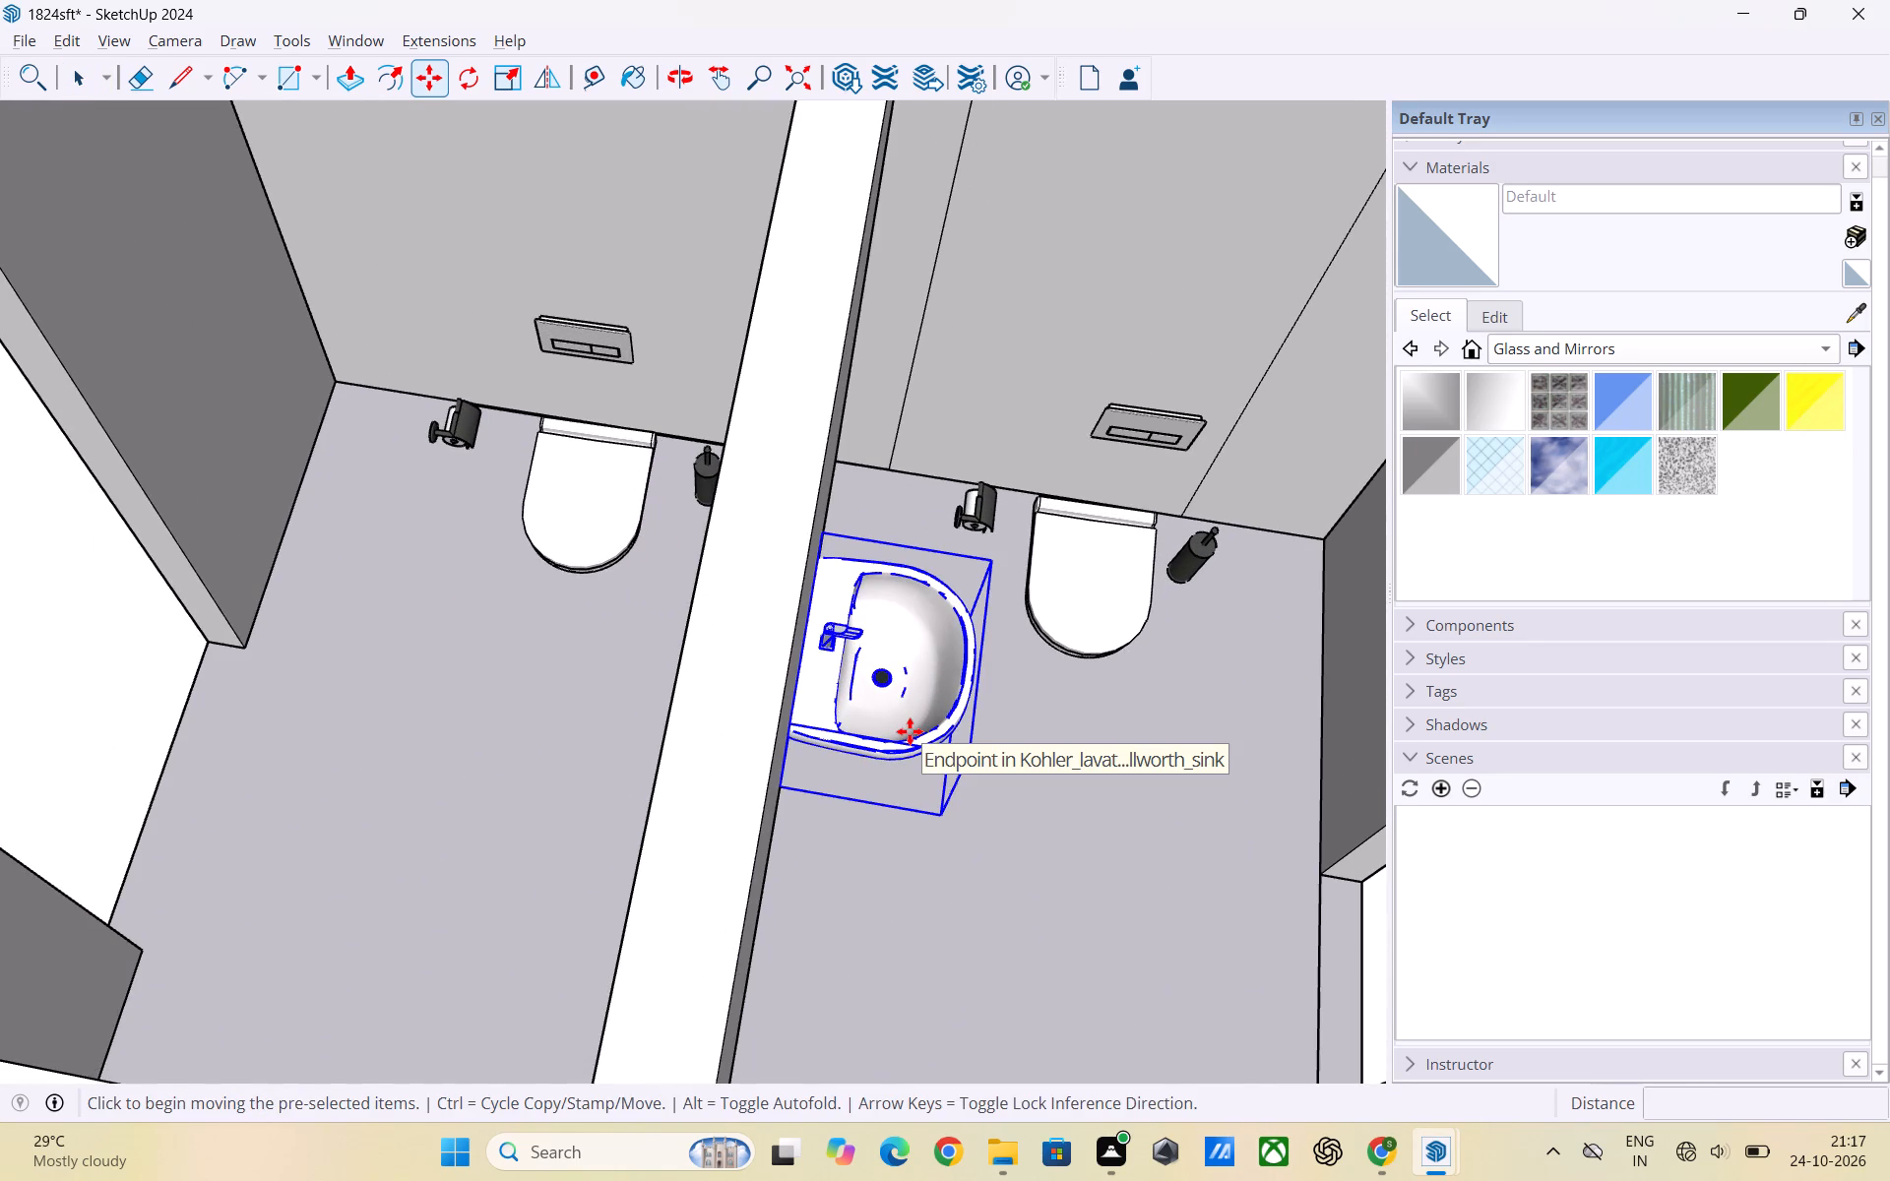
pyautogui.click(910, 725)
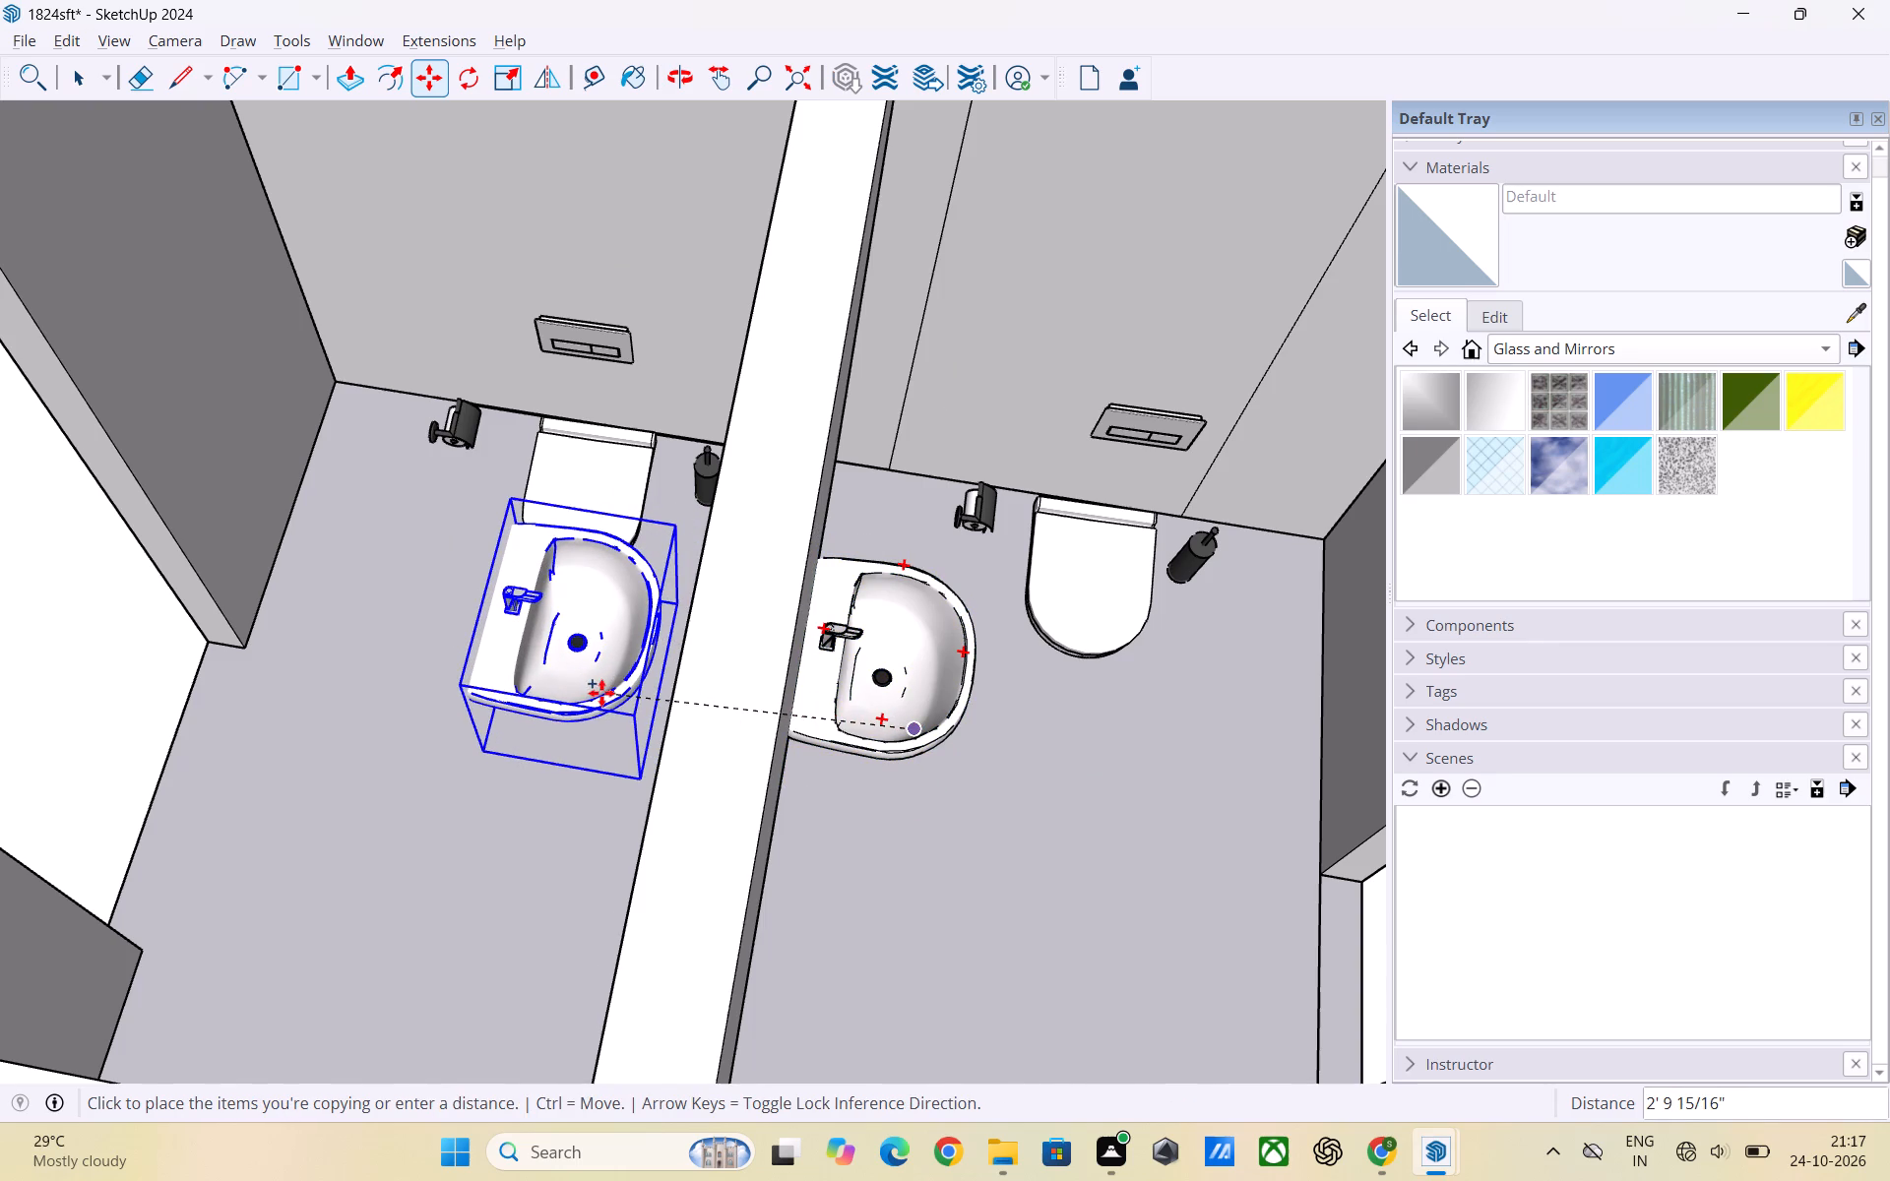
pyautogui.click(601, 693)
# Rotate the copied washbasin 180° horizontally around the middle of its back edge.
pyautogui.scroll(2, 588, 745)
pyautogui.moveTo(568, 771); pyautogui.dragTo(661, 772, button='middle')
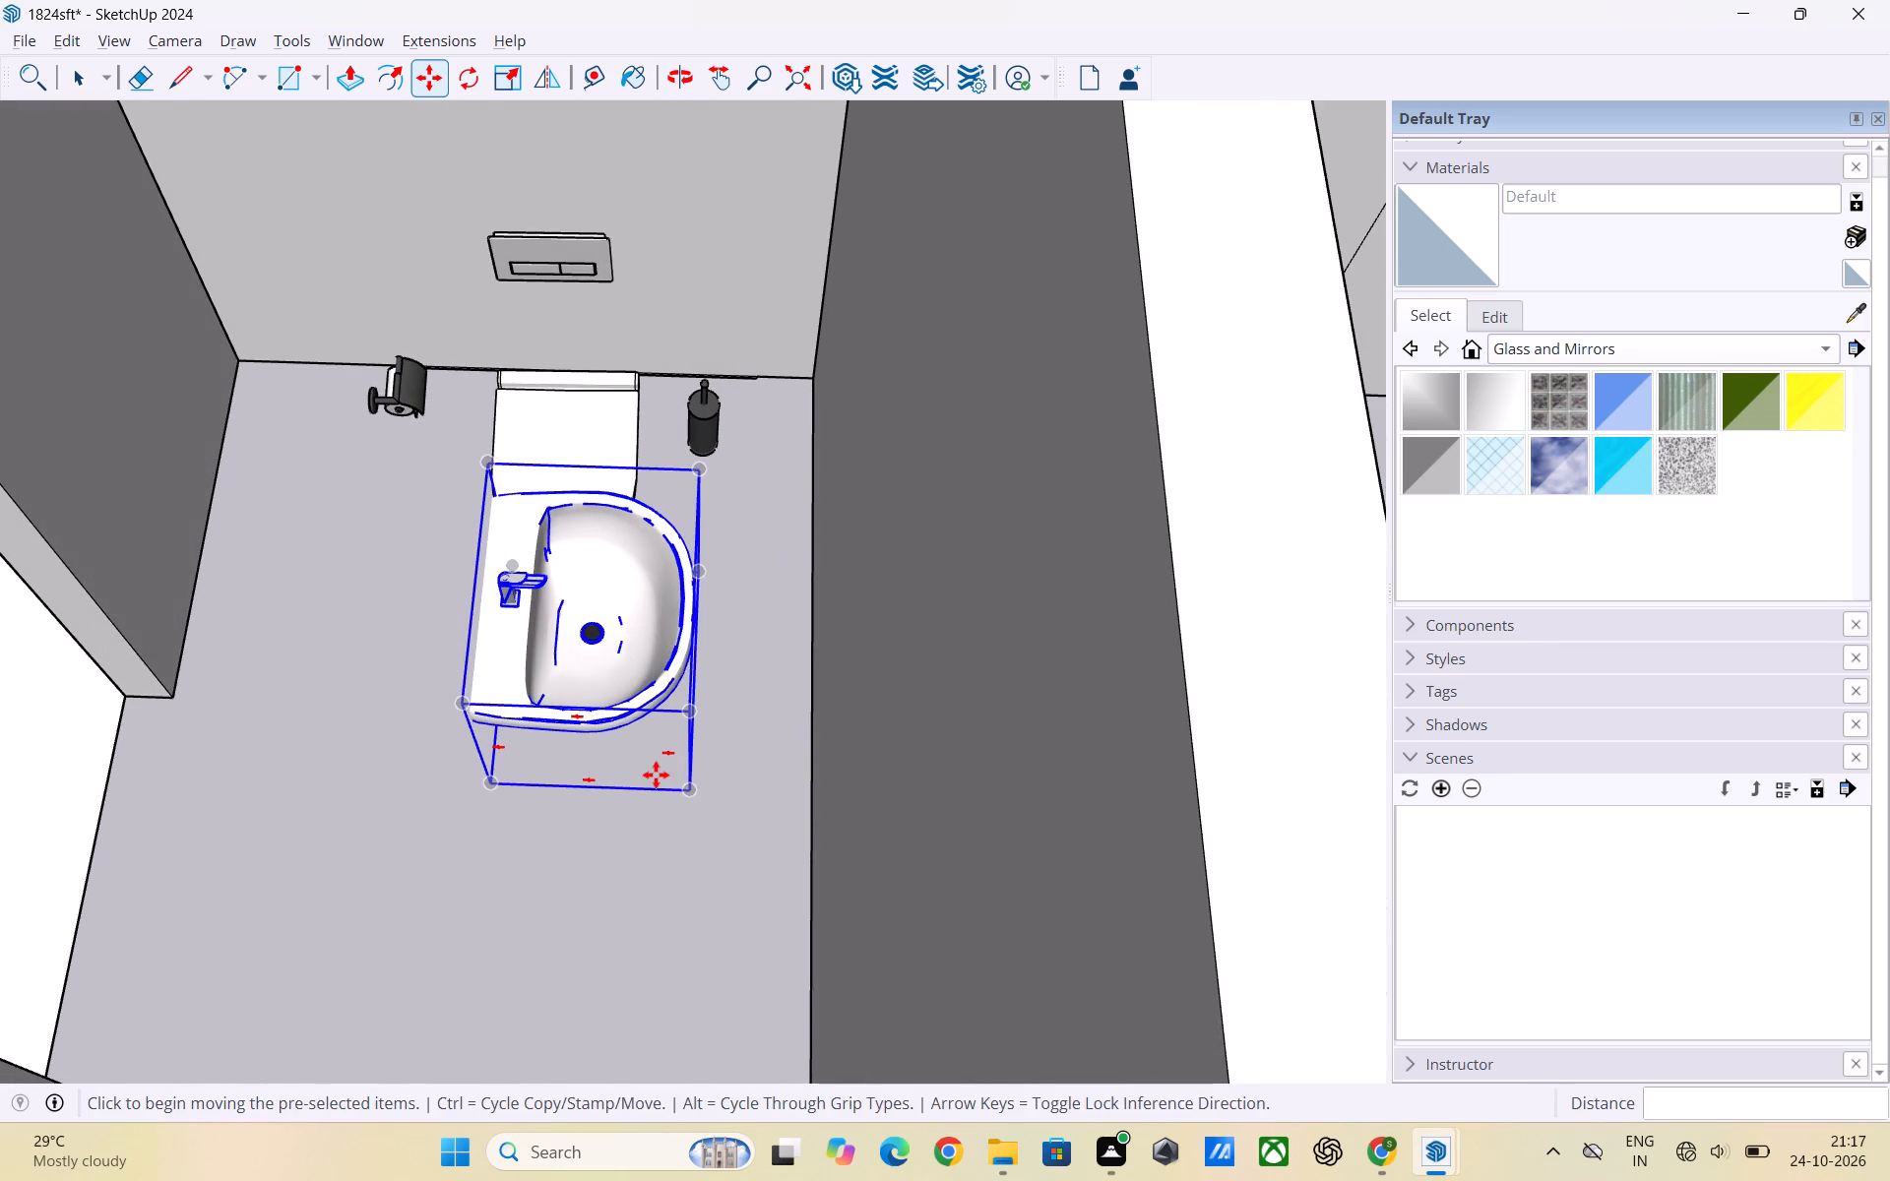
pyautogui.press('q')
pyautogui.click(471, 586)
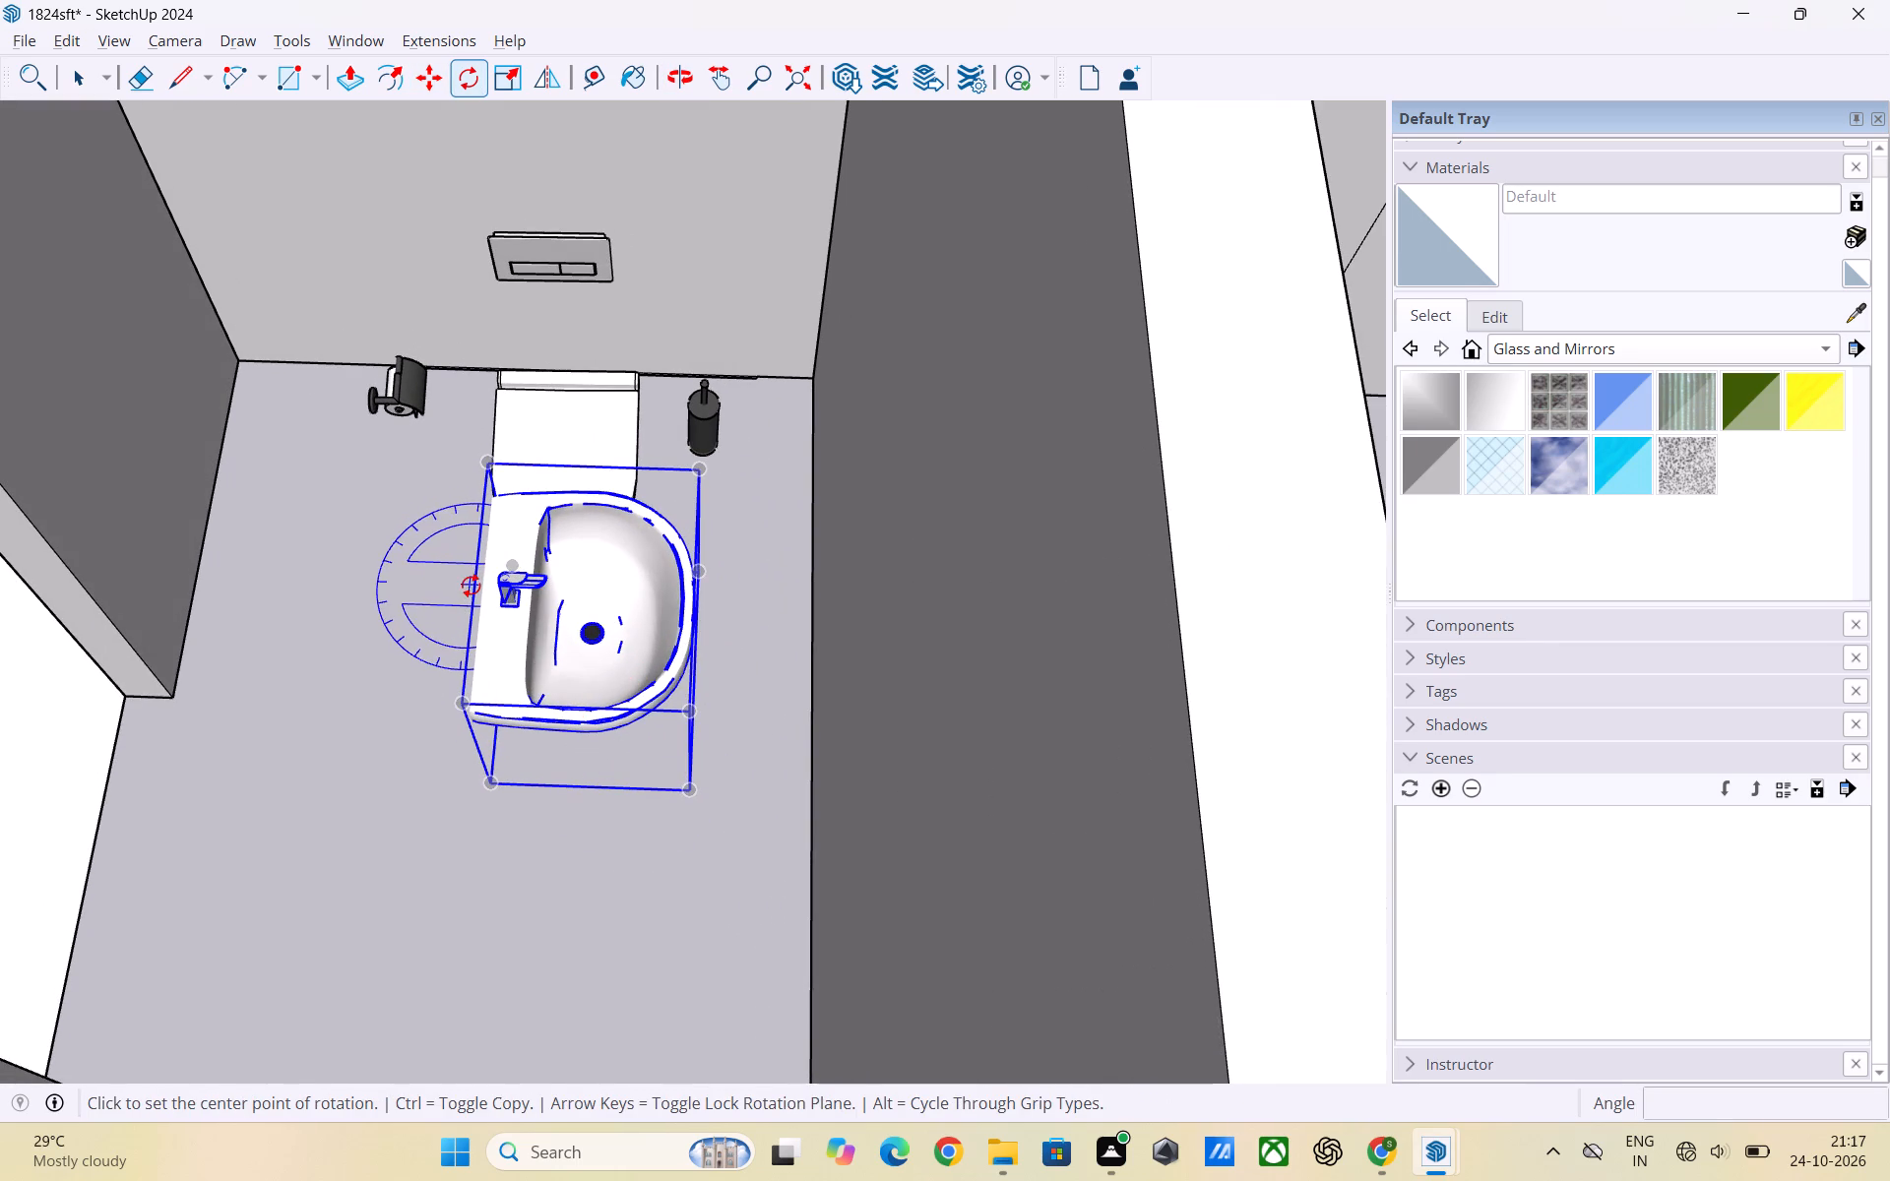
pyautogui.click(691, 611)
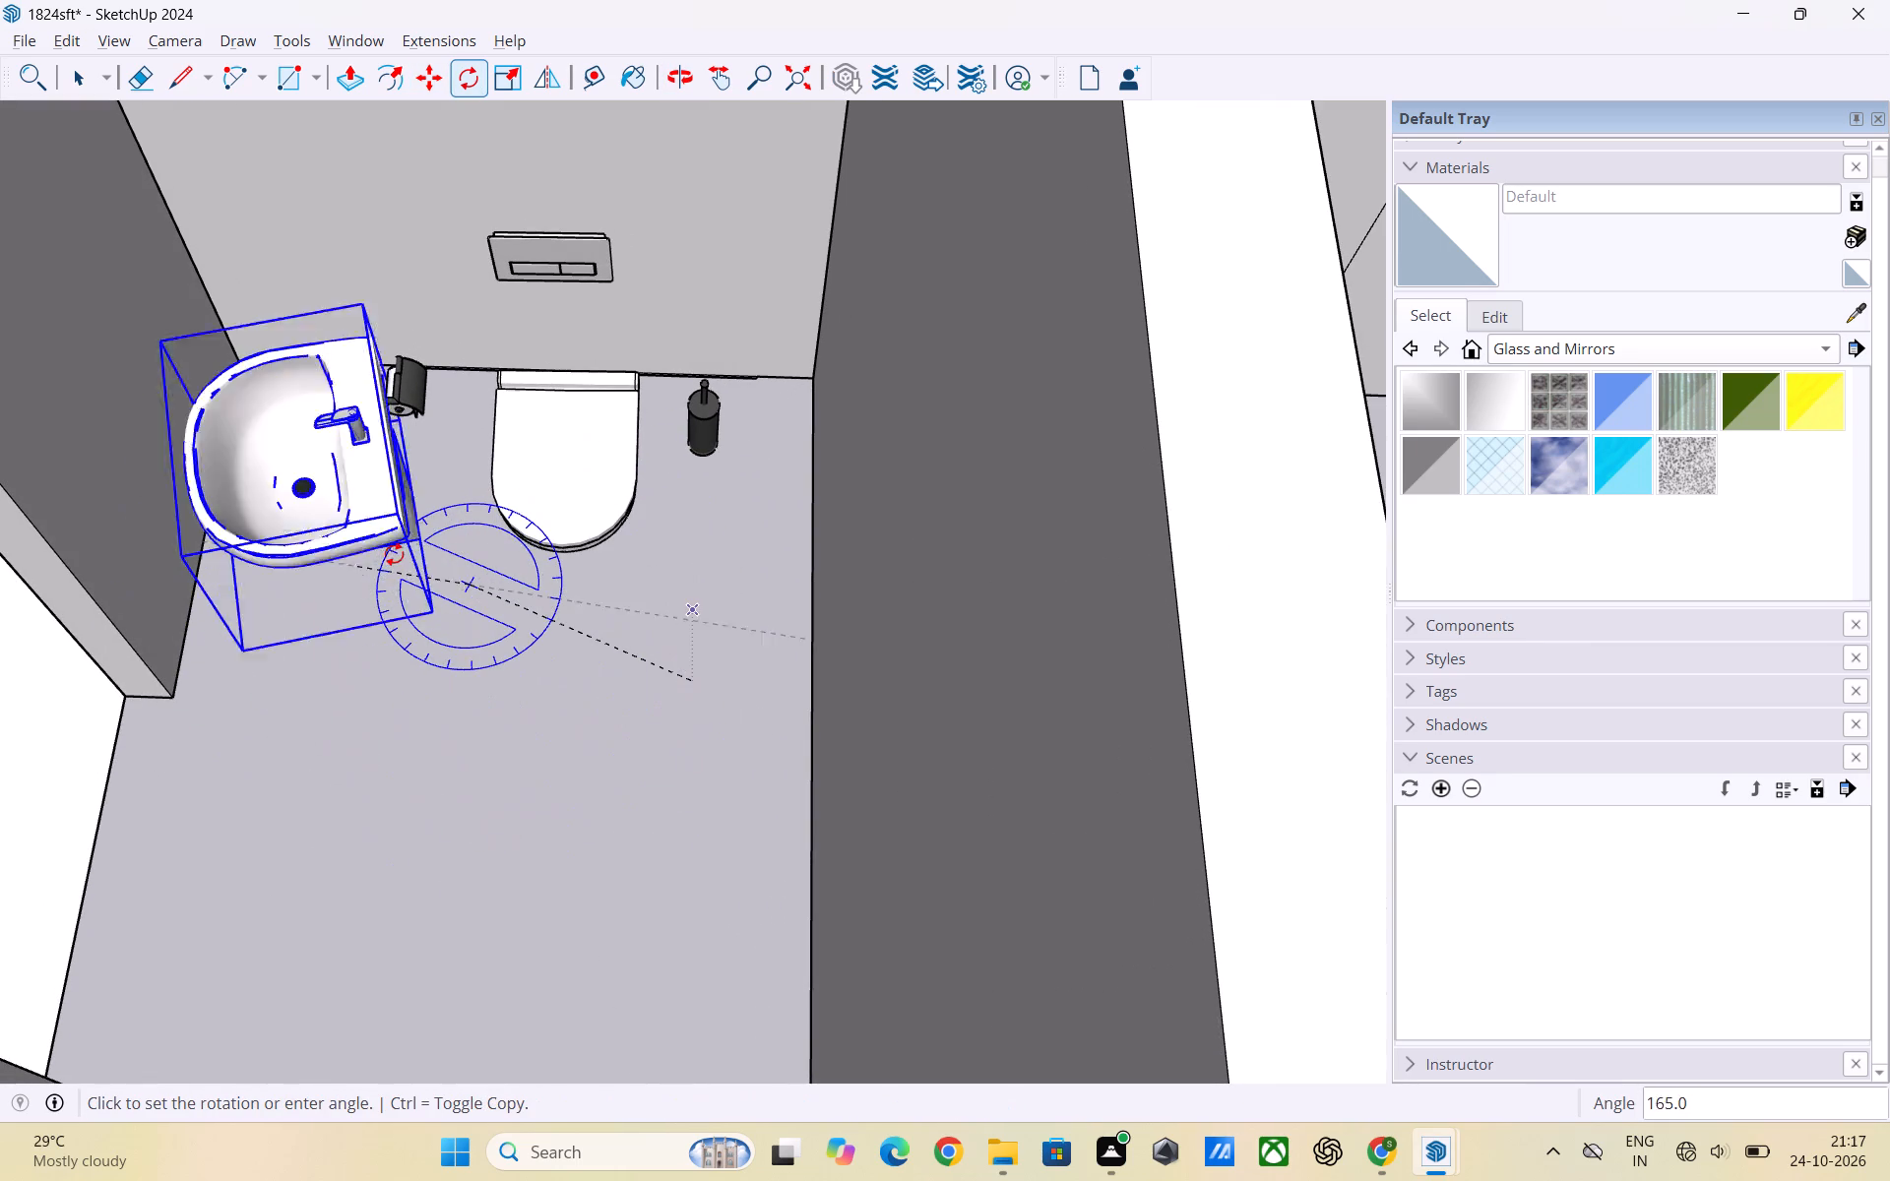
pyautogui.click(345, 538)
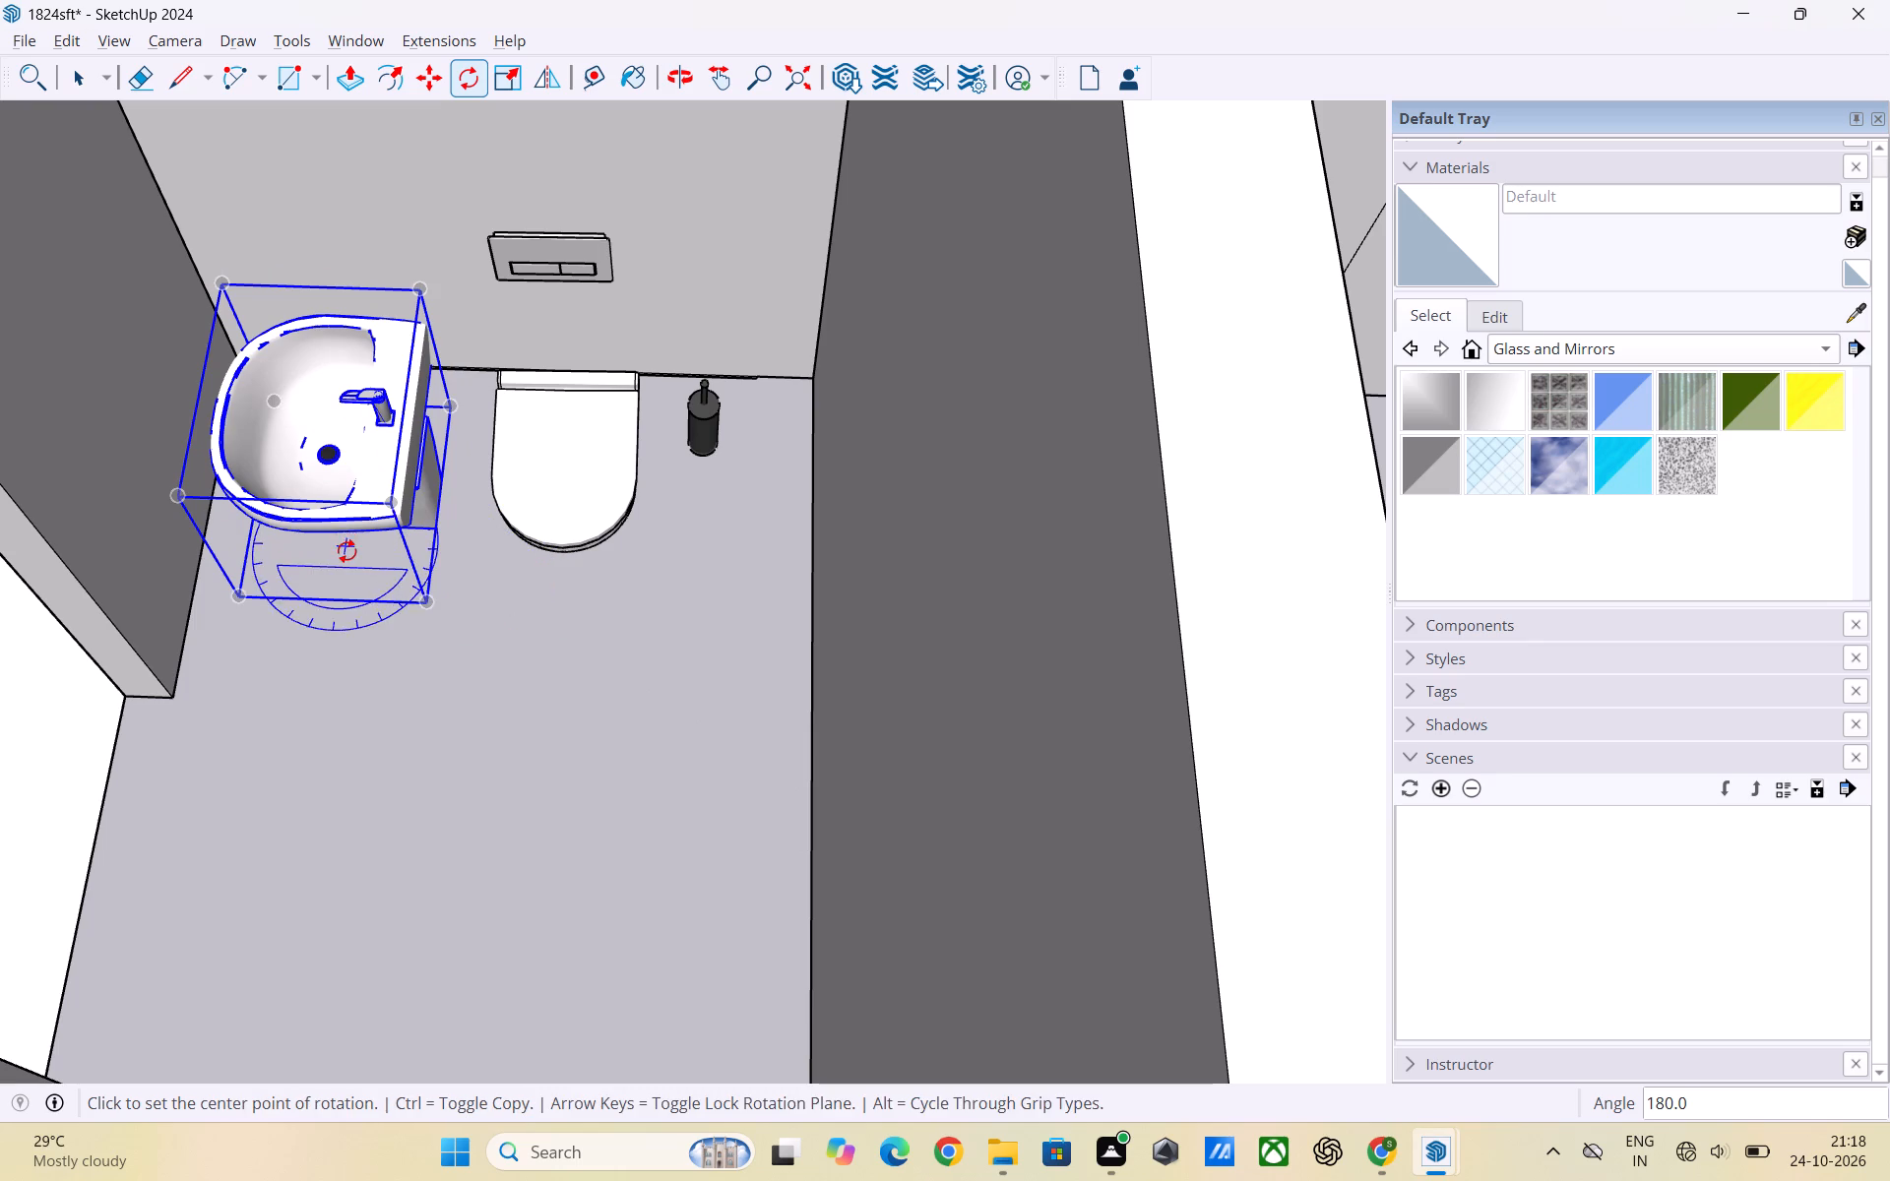
pyautogui.press('space')
# Move the rotated washbasin about 3' 8 1/2" so its back meets the dividing wall between the toilets.
pyautogui.press('m')
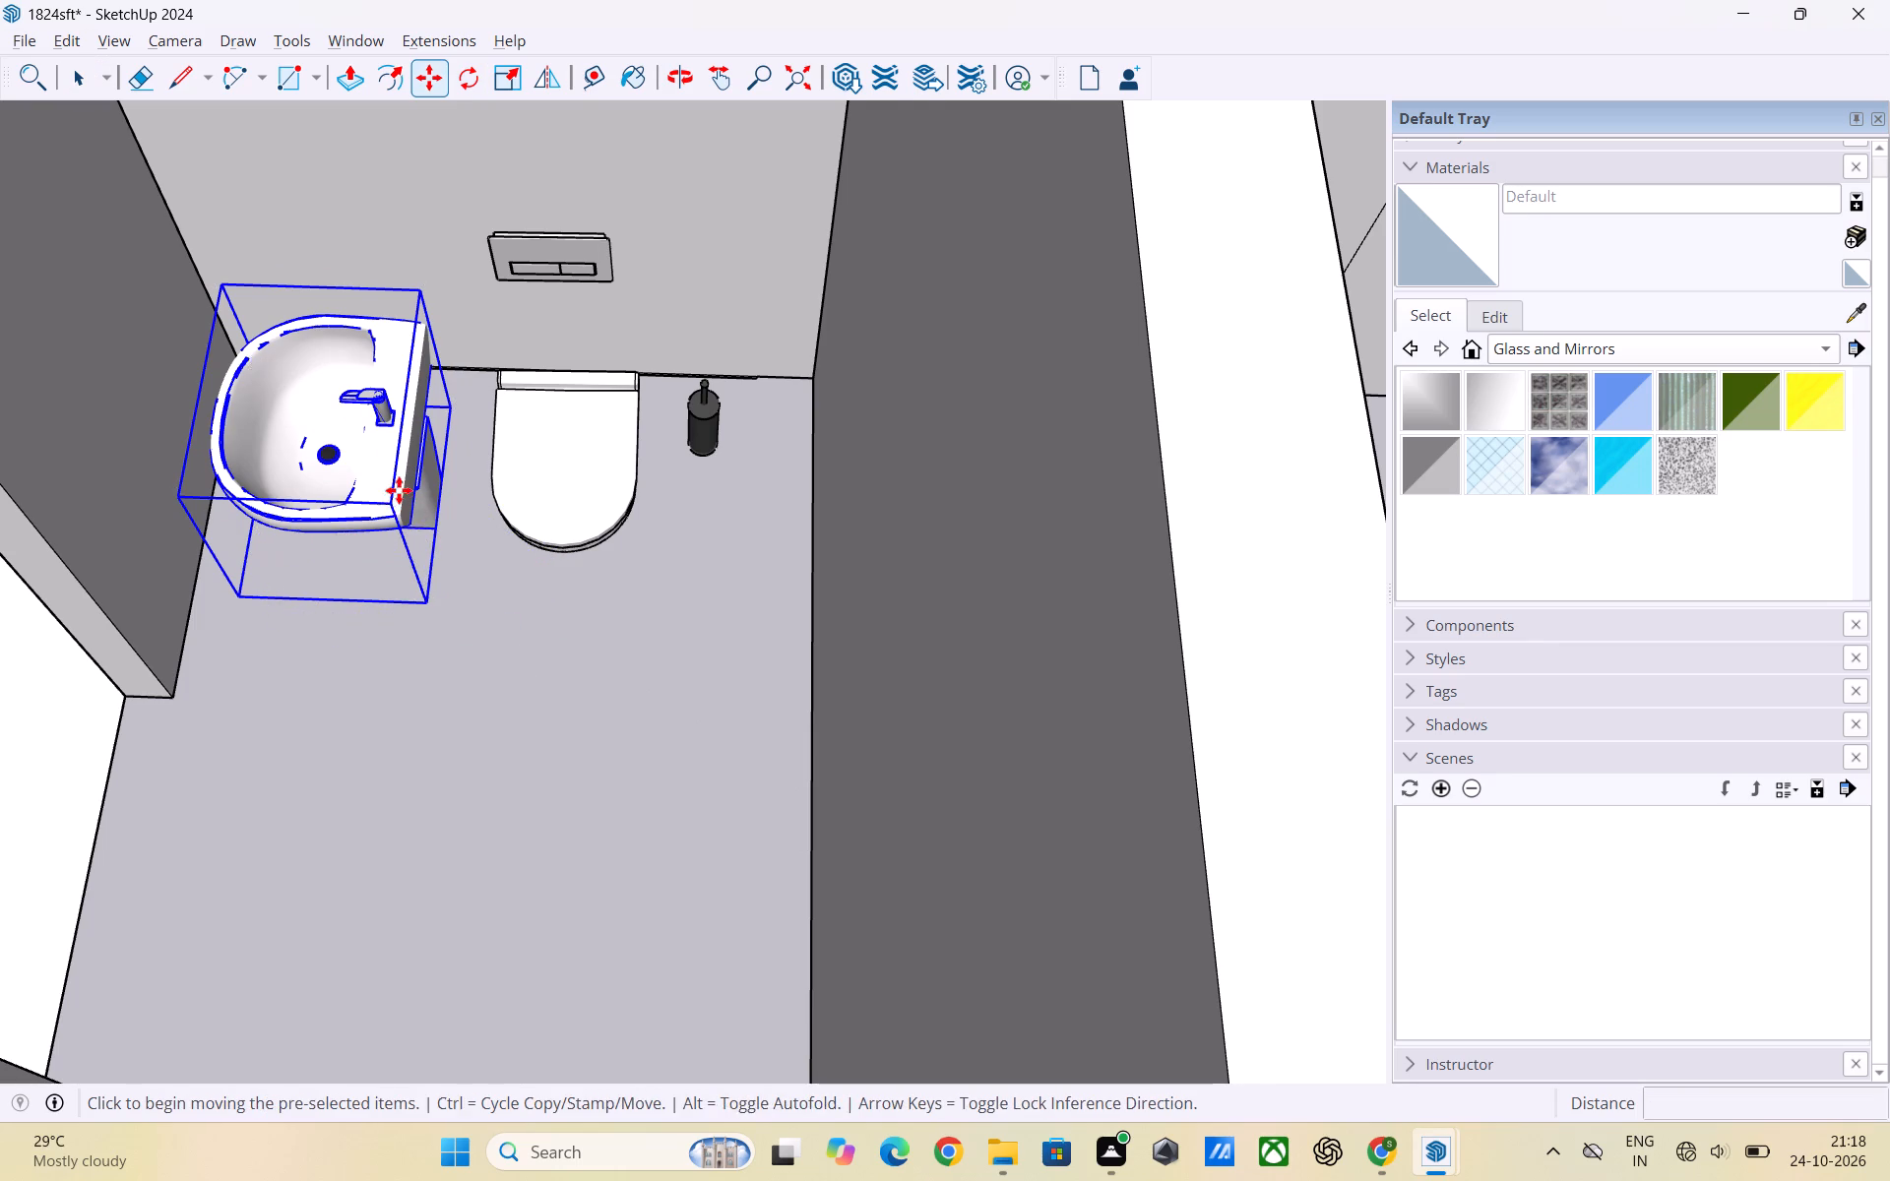
pyautogui.click(399, 490)
pyautogui.click(840, 730)
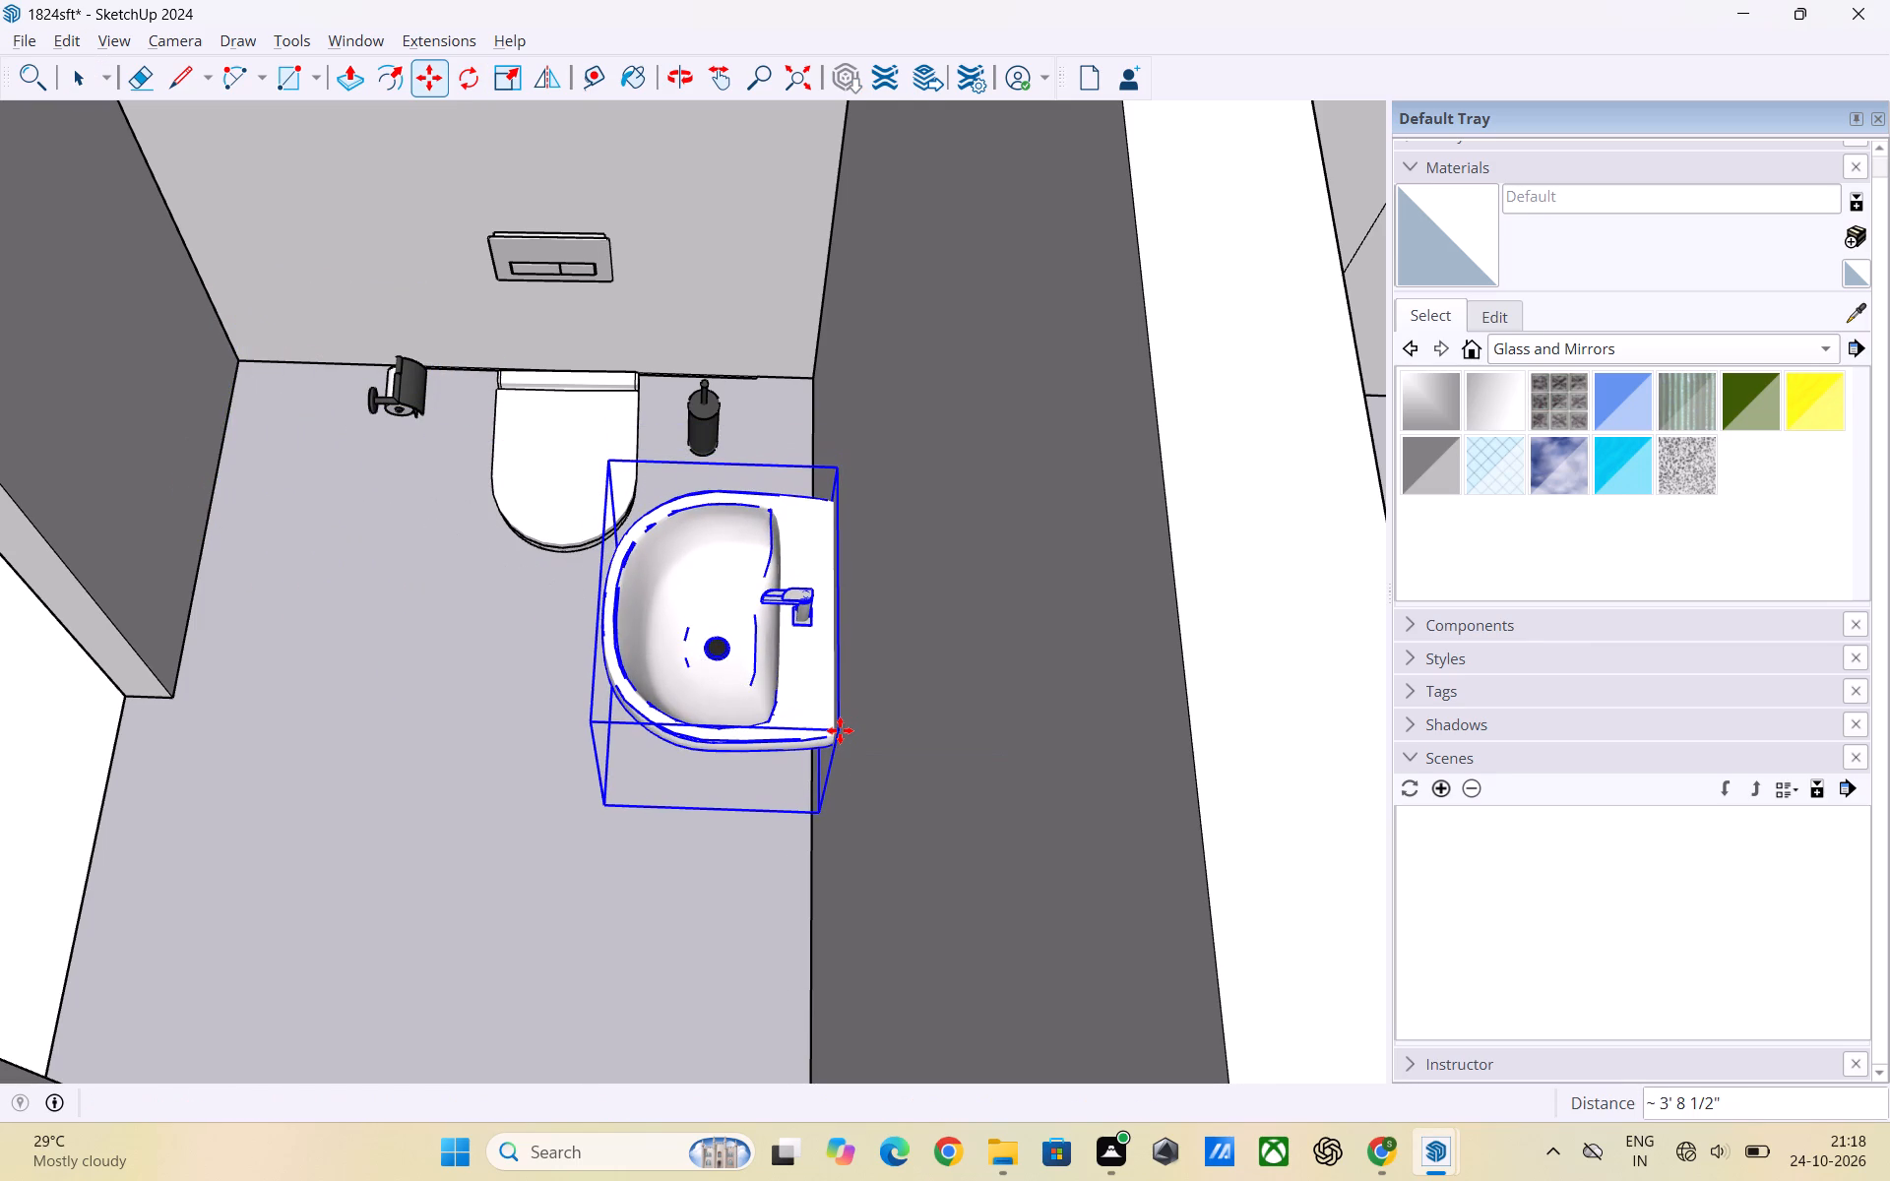
pyautogui.press('space')
pyautogui.click(555, 783)
# Shift the copied washbasin about 4 1/2" to refine its position against the dividing wall.
pyautogui.scroll(-6, 524, 734)
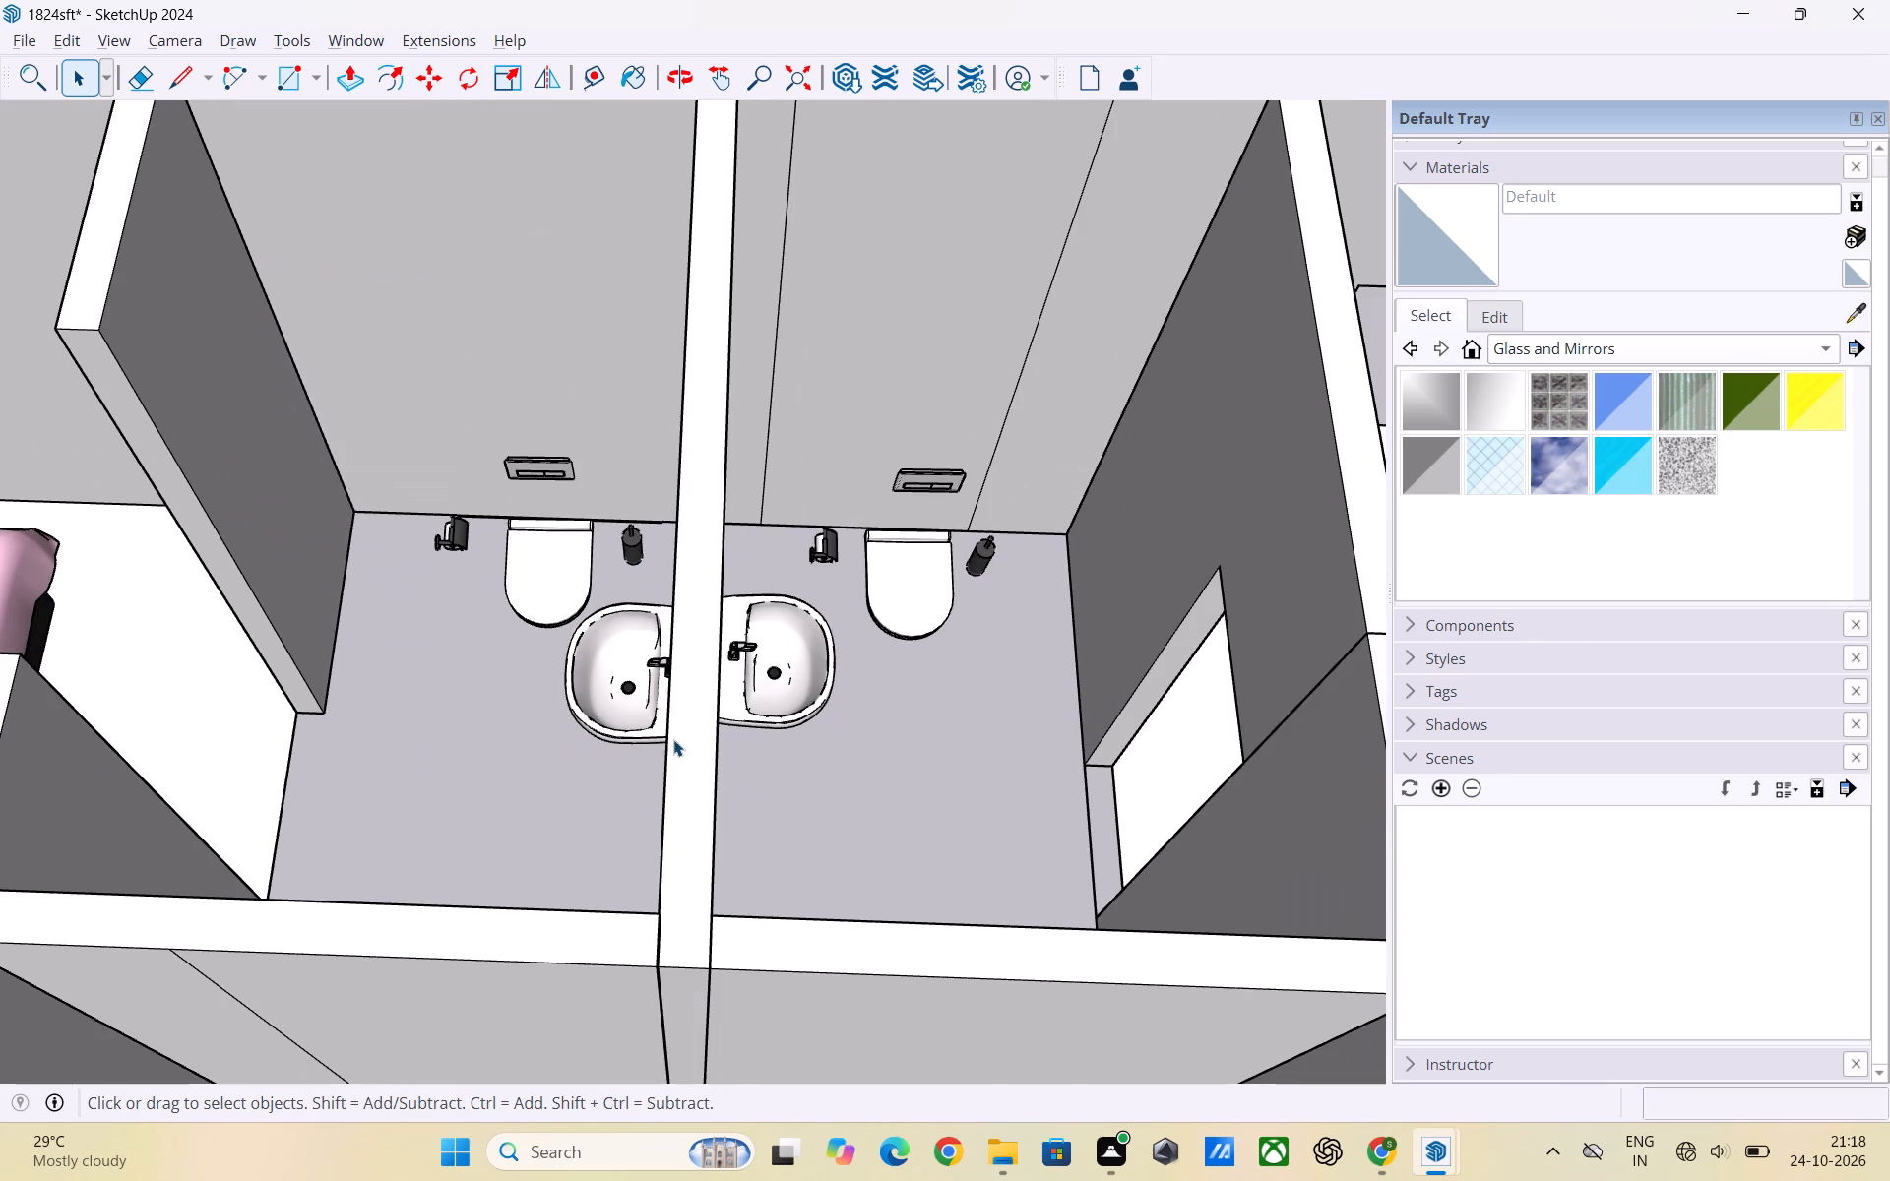
pyautogui.click(625, 726)
pyautogui.press('m')
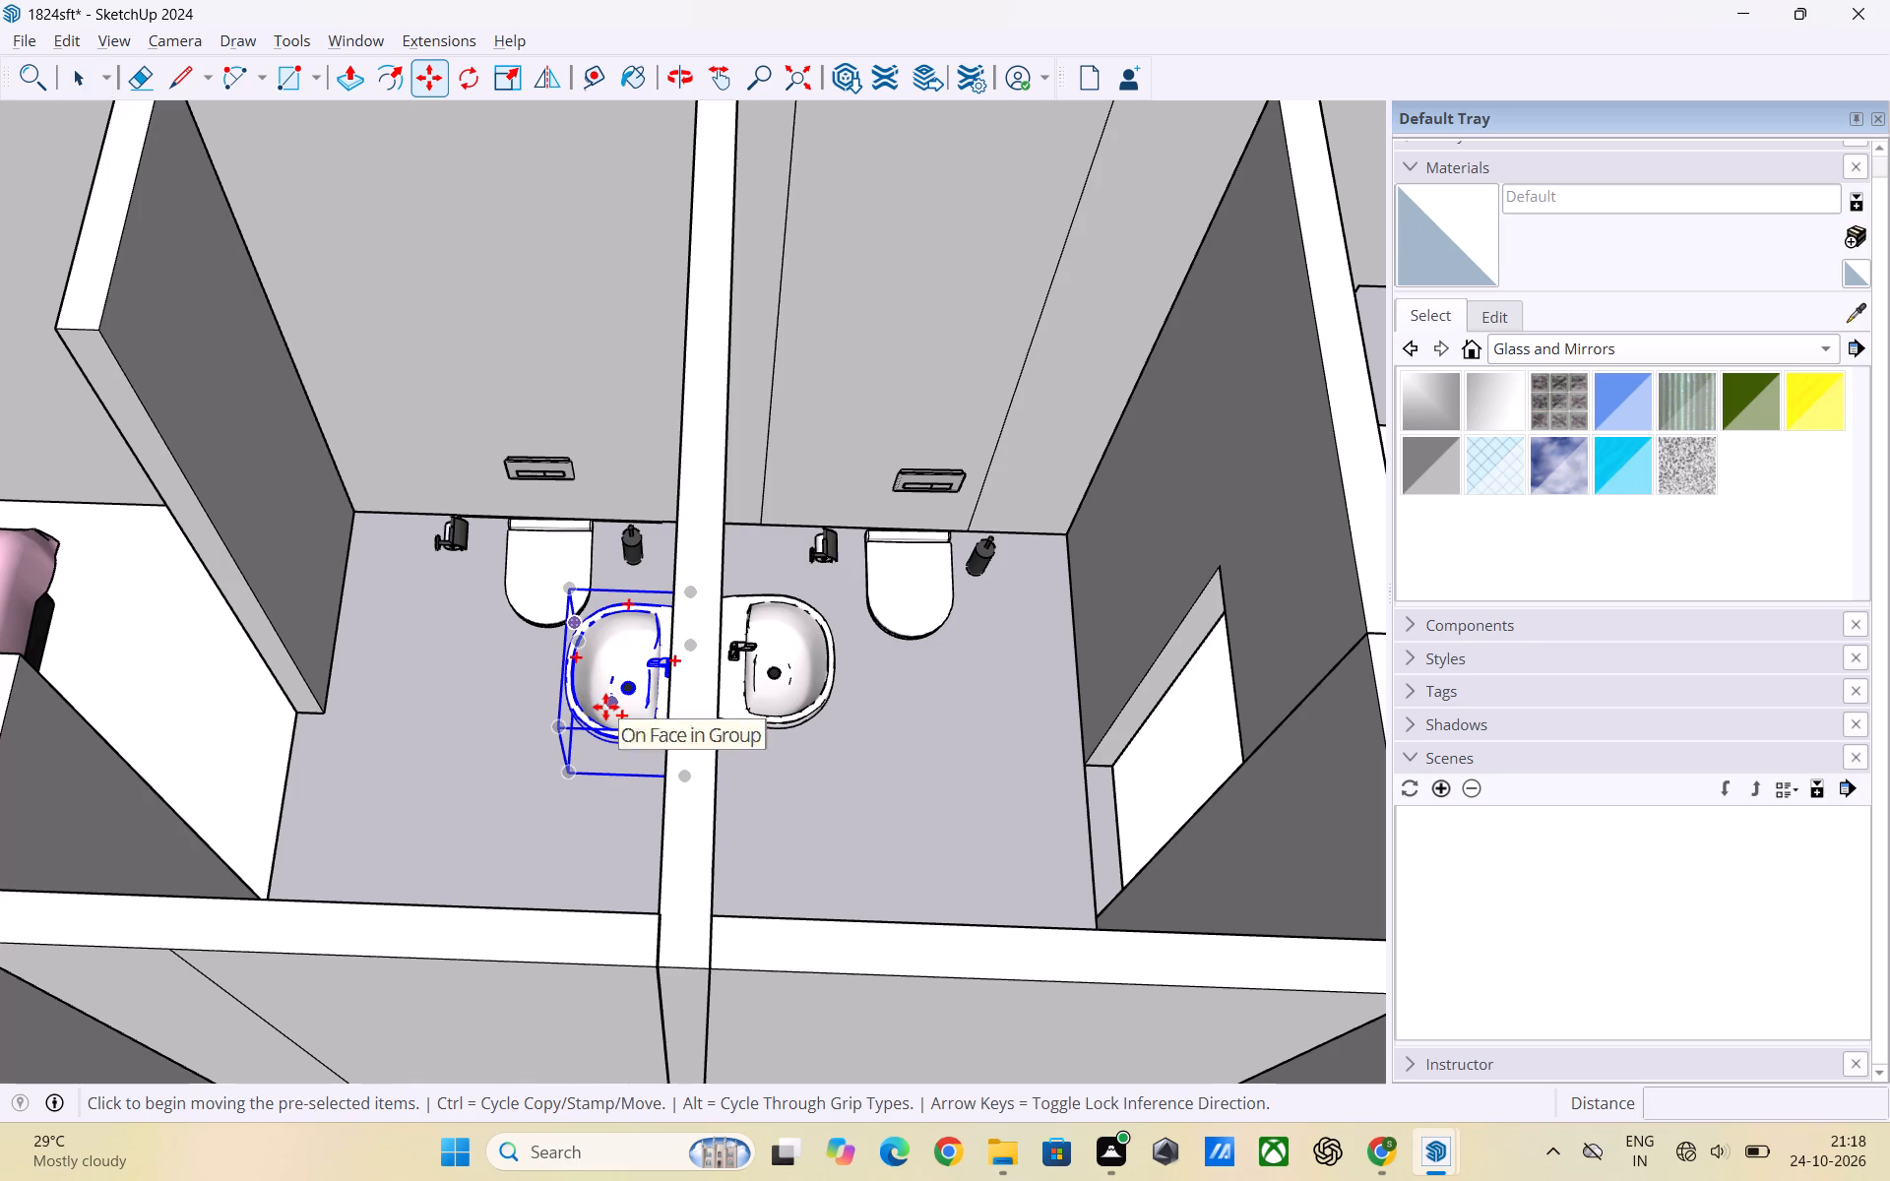
pyautogui.click(607, 707)
pyautogui.scroll(2, 597, 687)
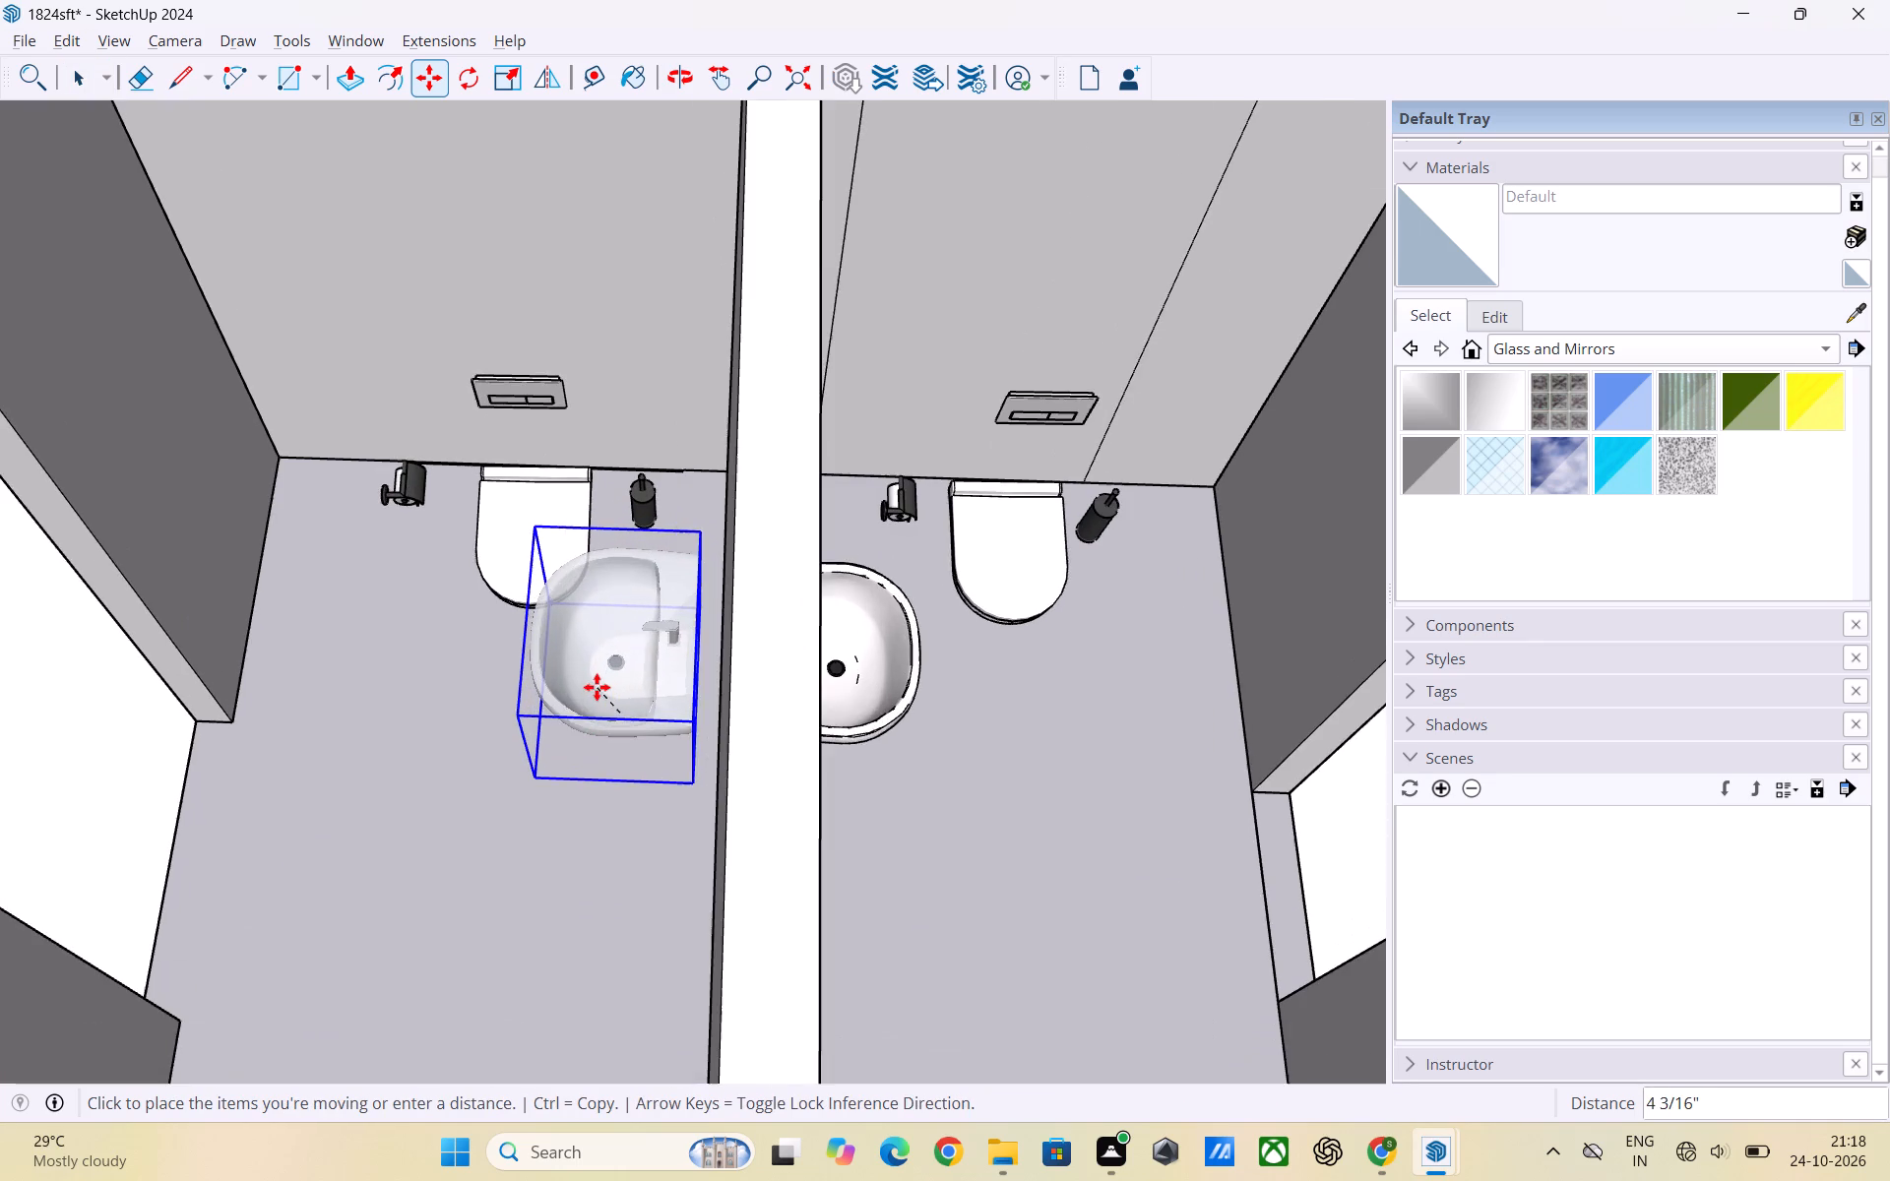
pyautogui.scroll(2, 597, 687)
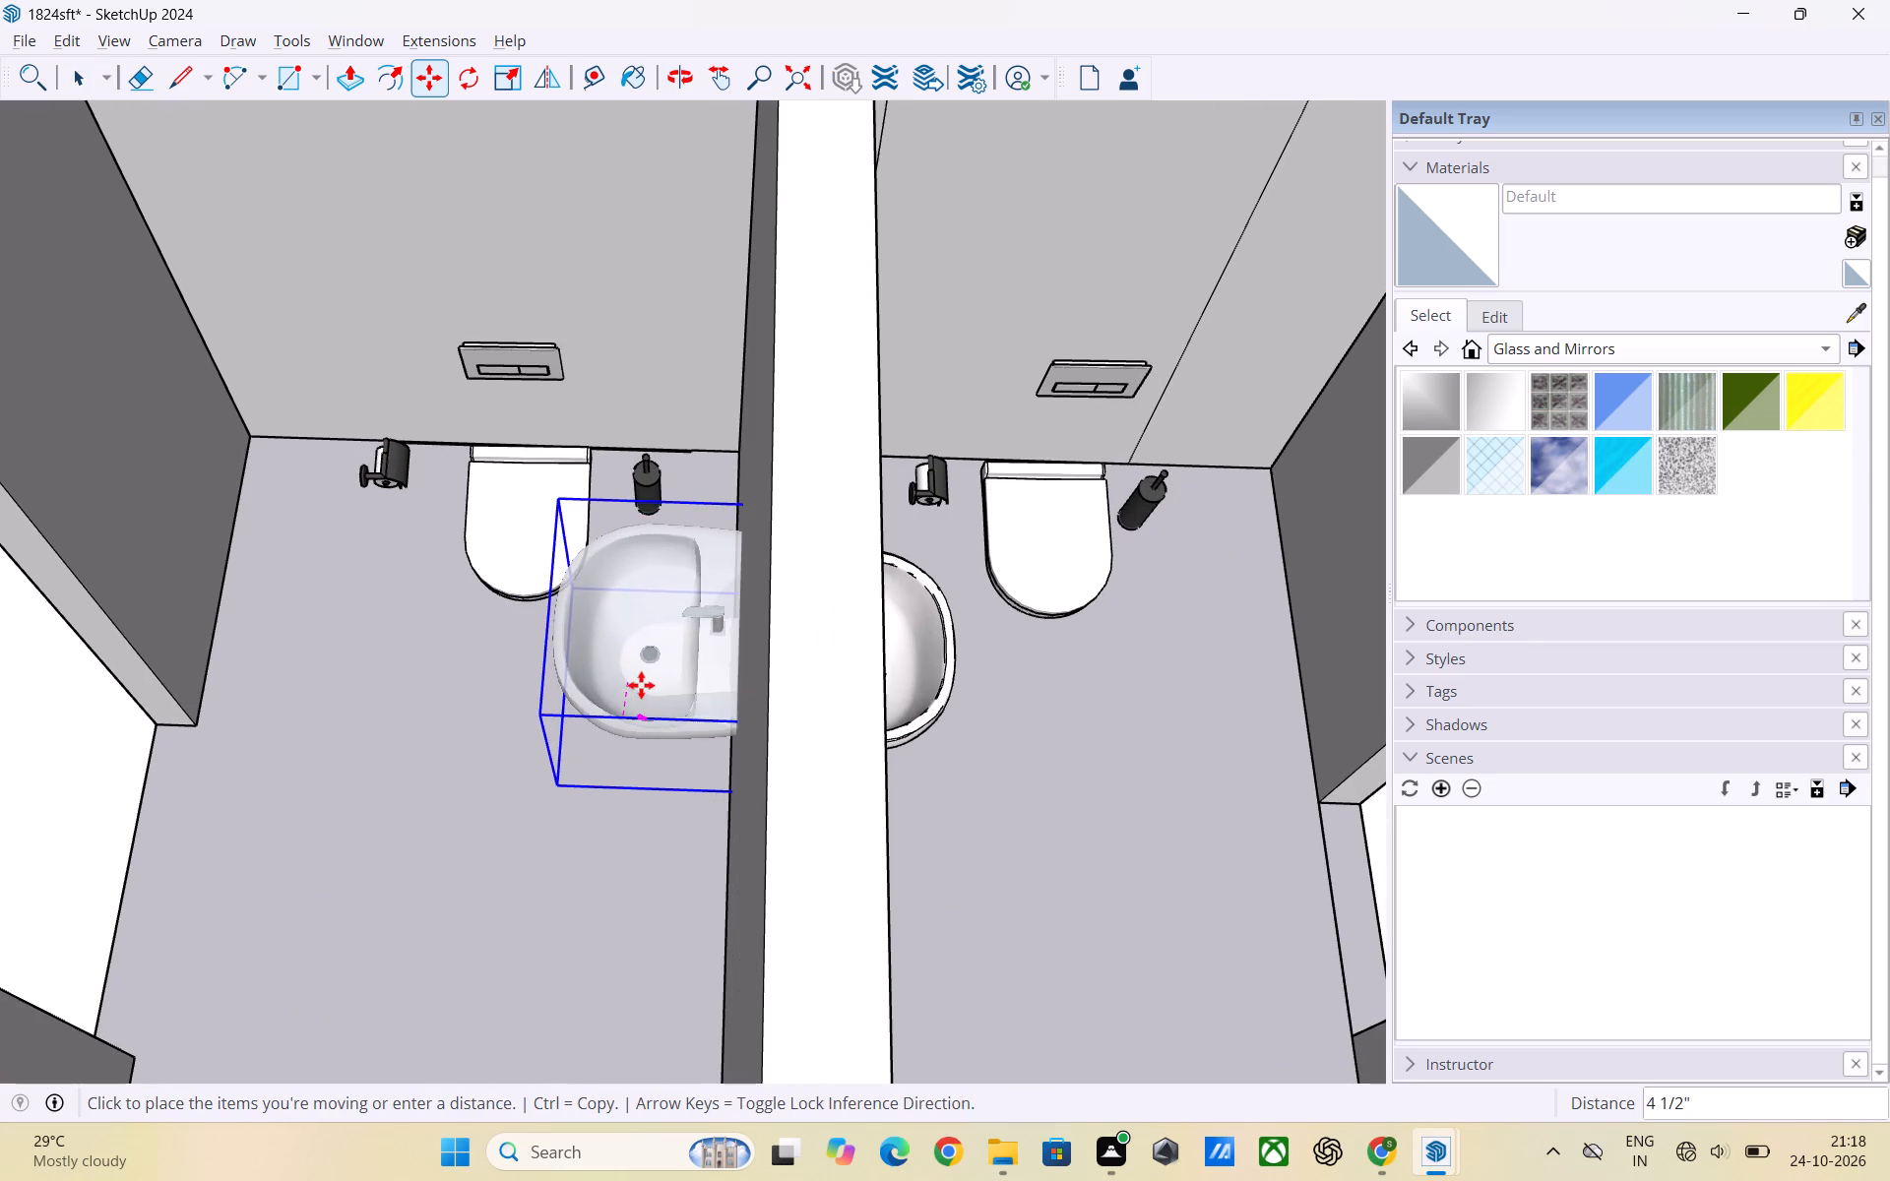
pyautogui.click(641, 685)
pyautogui.press('space')
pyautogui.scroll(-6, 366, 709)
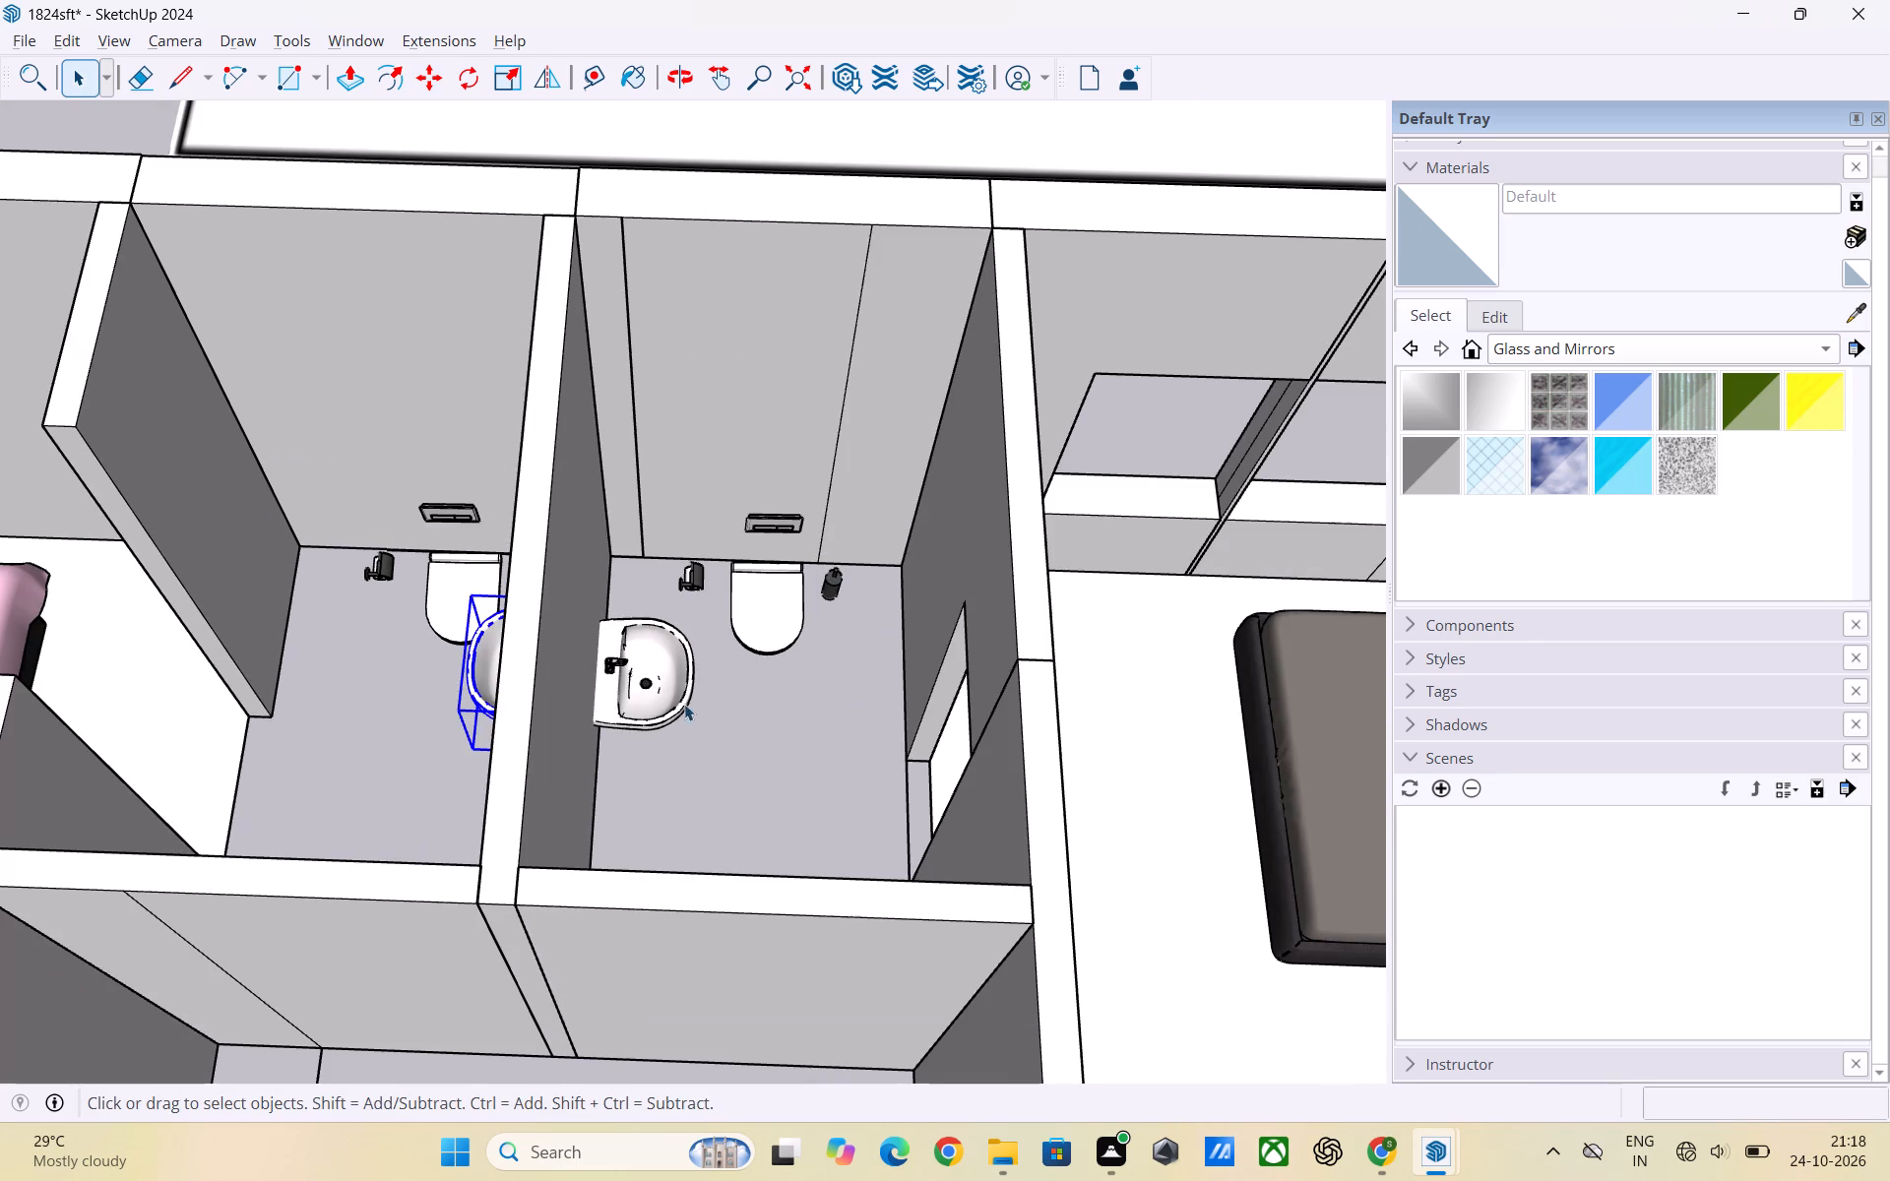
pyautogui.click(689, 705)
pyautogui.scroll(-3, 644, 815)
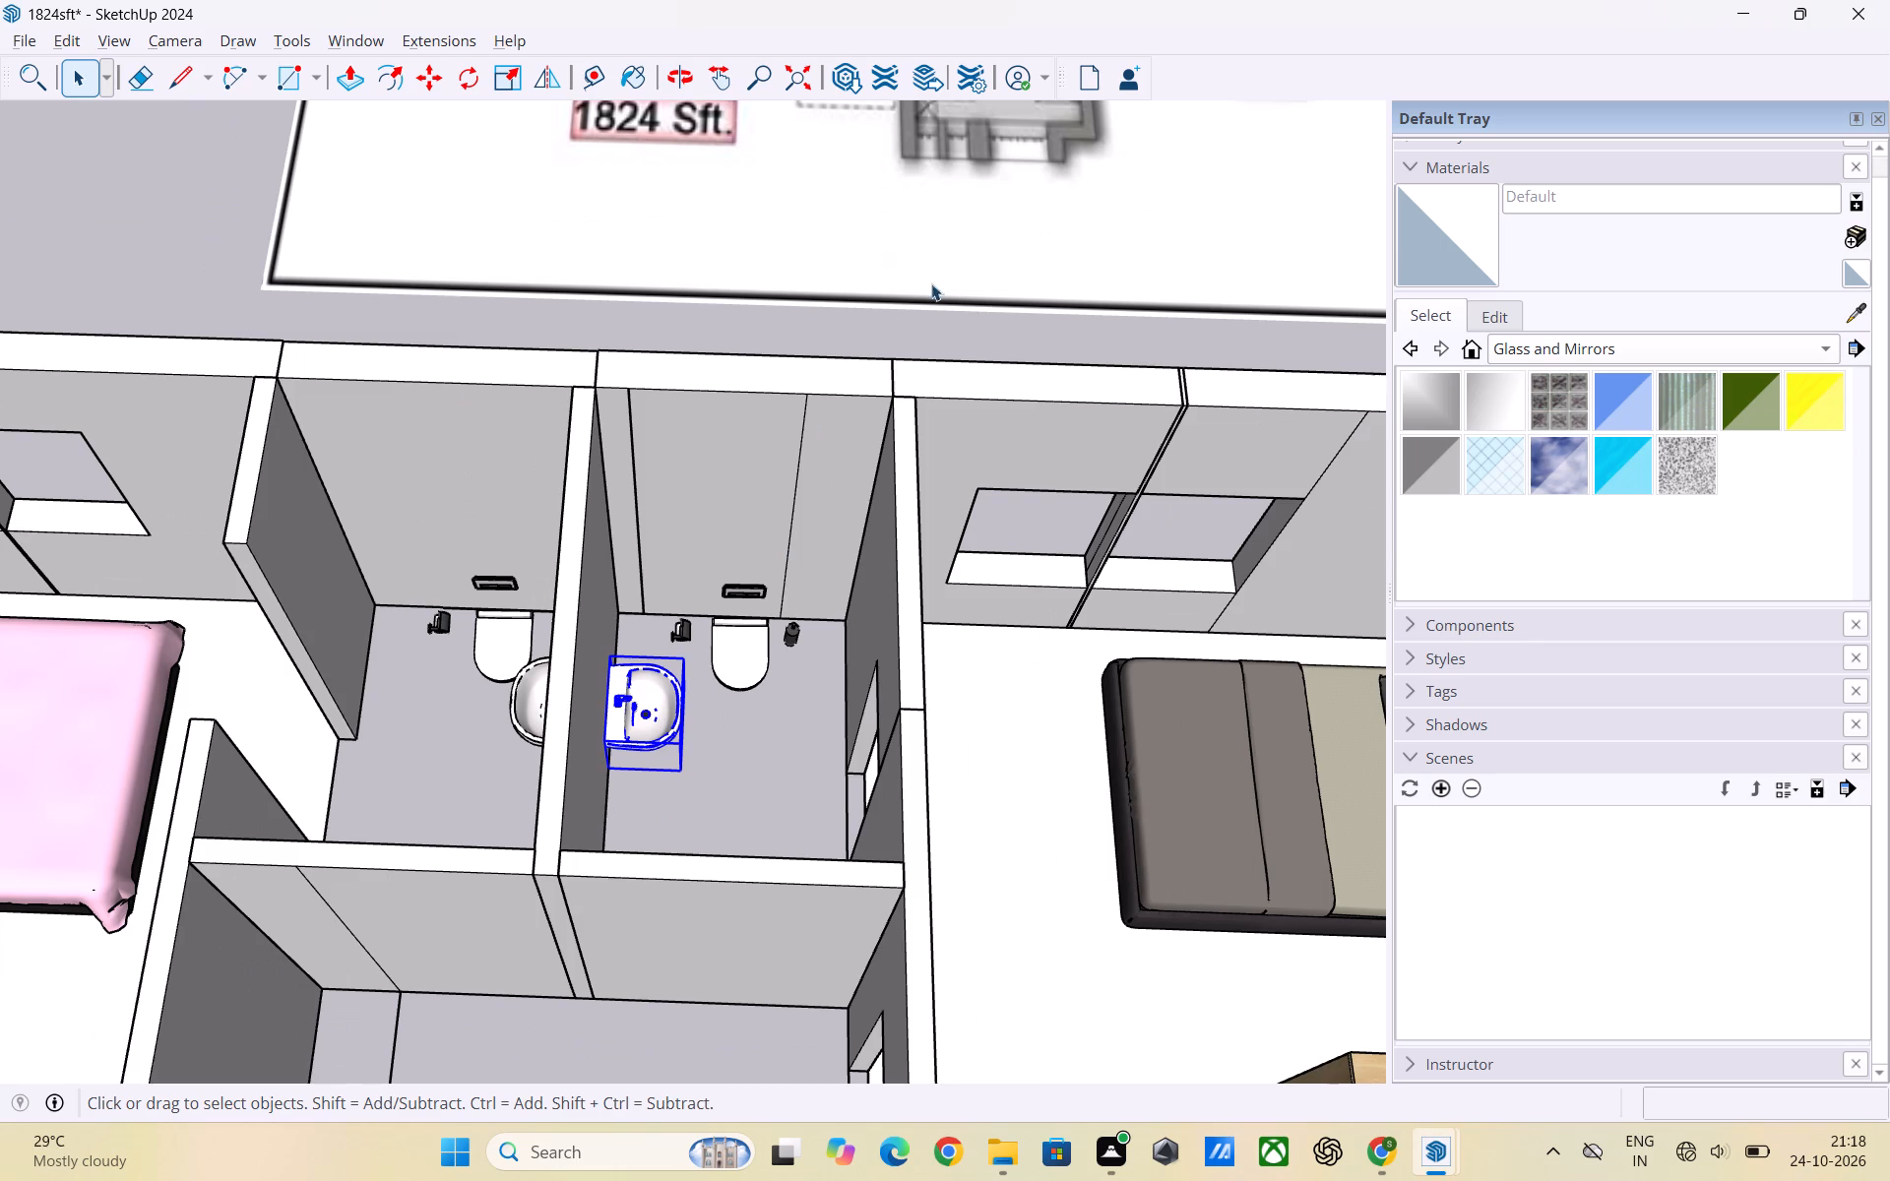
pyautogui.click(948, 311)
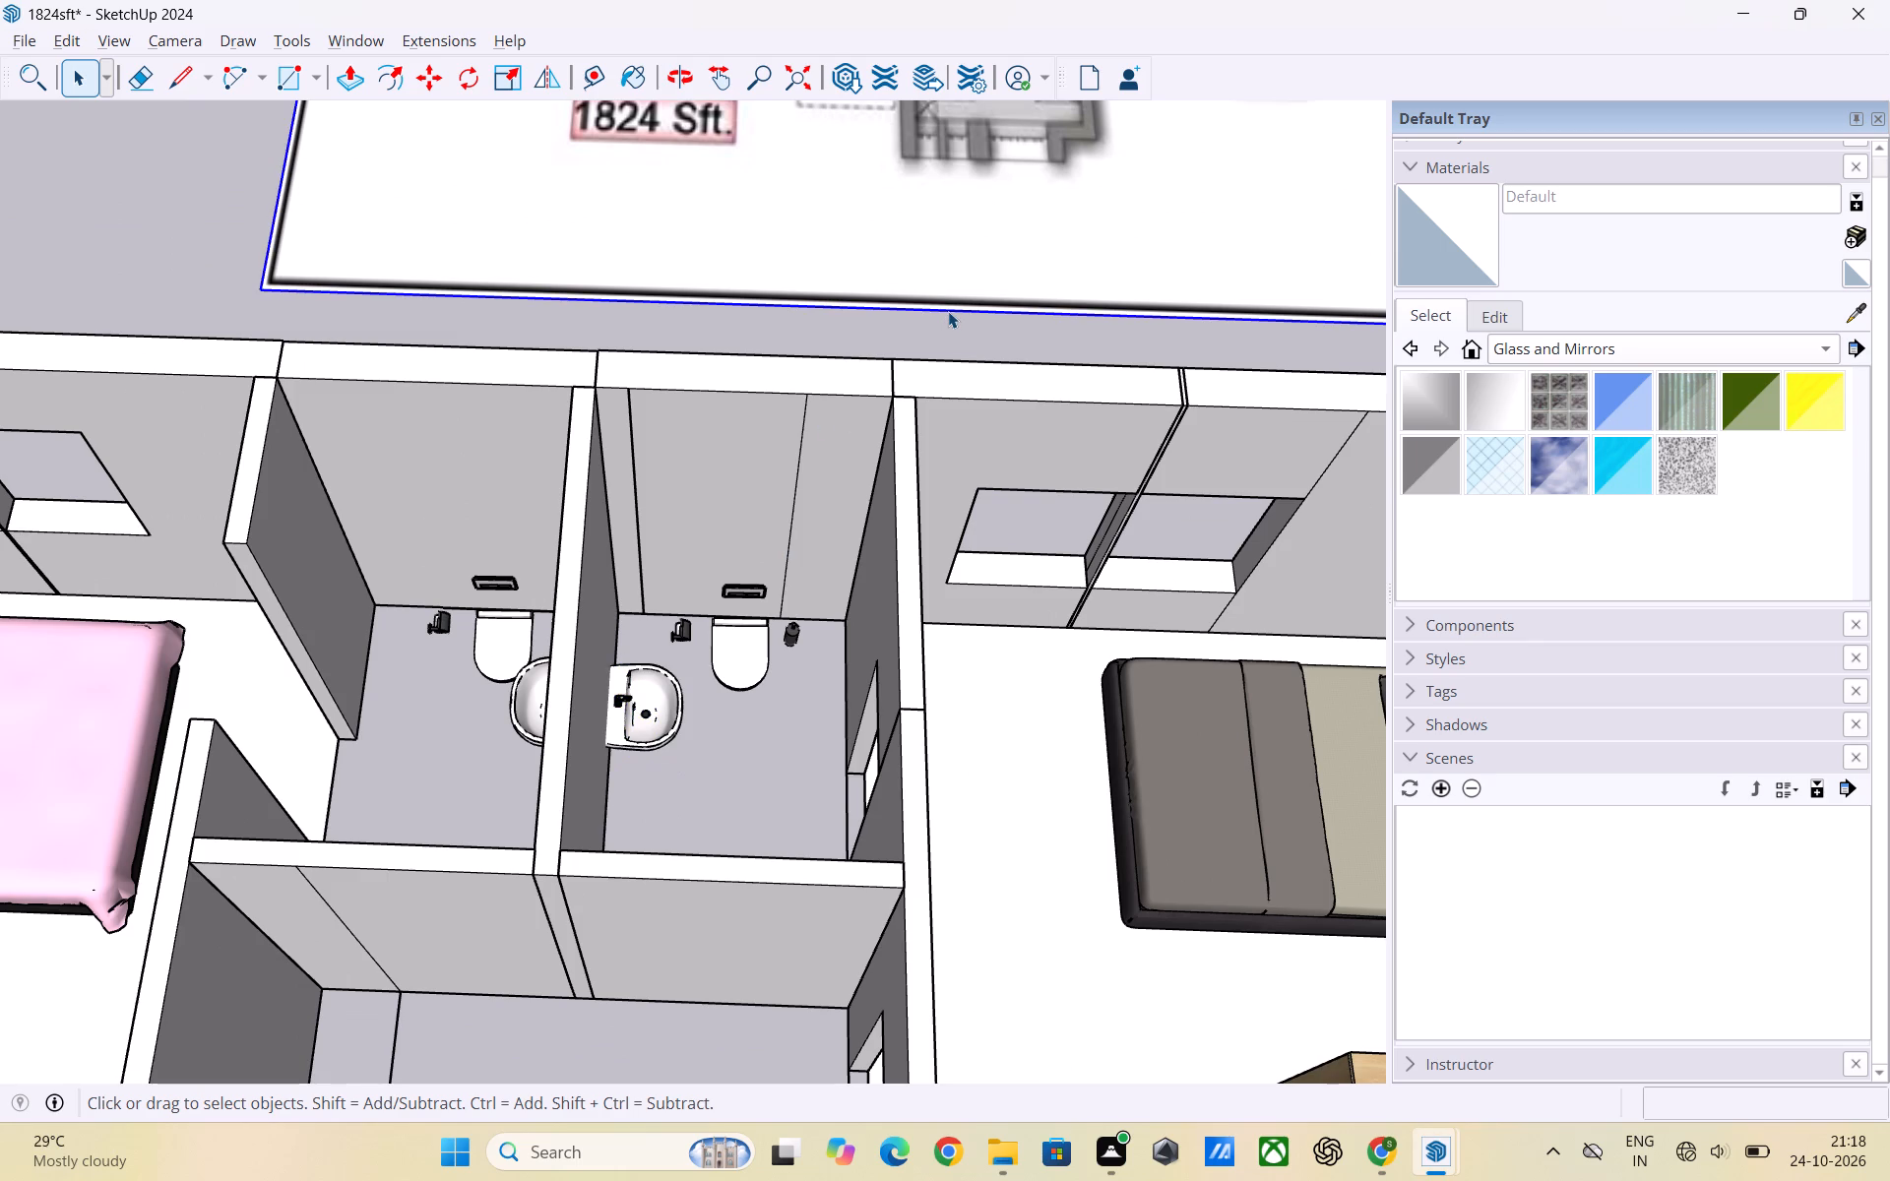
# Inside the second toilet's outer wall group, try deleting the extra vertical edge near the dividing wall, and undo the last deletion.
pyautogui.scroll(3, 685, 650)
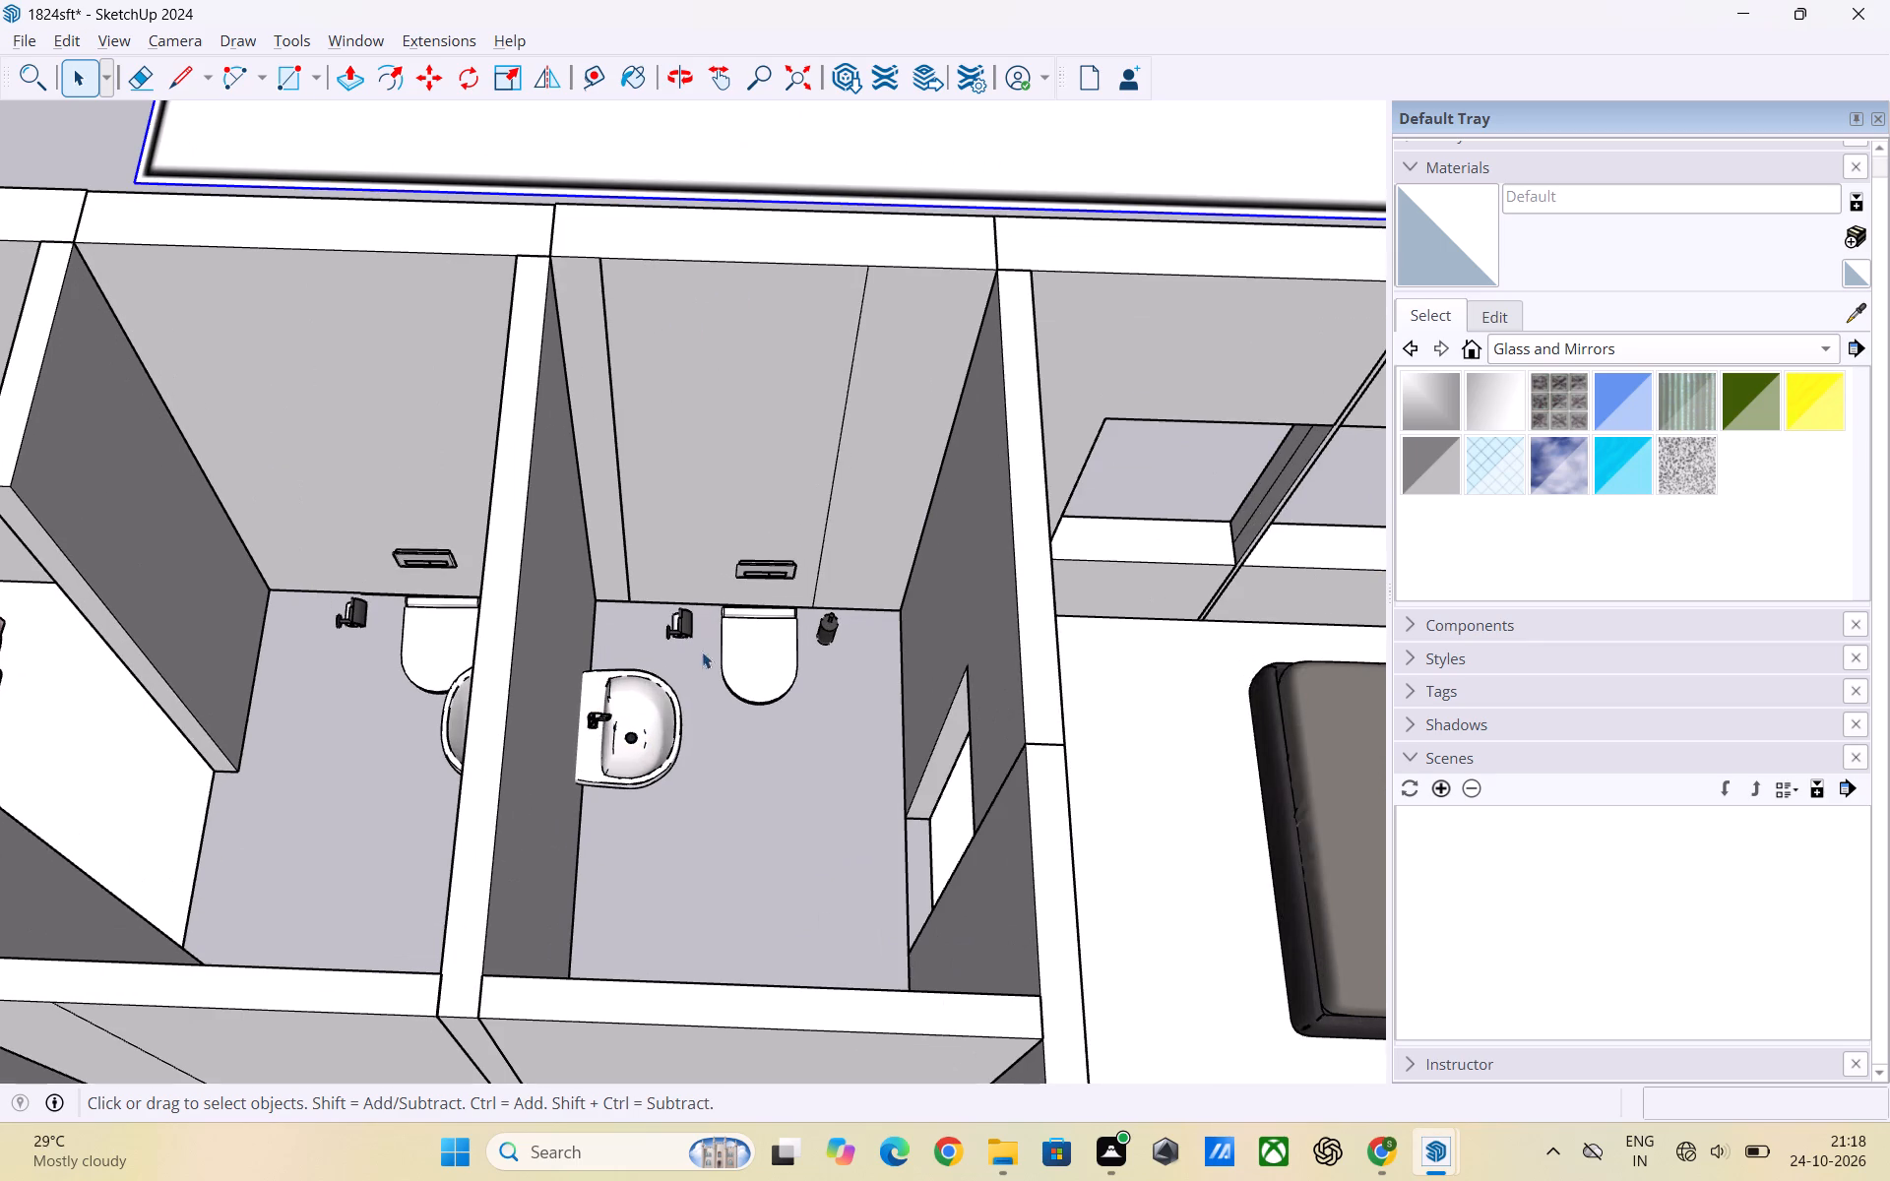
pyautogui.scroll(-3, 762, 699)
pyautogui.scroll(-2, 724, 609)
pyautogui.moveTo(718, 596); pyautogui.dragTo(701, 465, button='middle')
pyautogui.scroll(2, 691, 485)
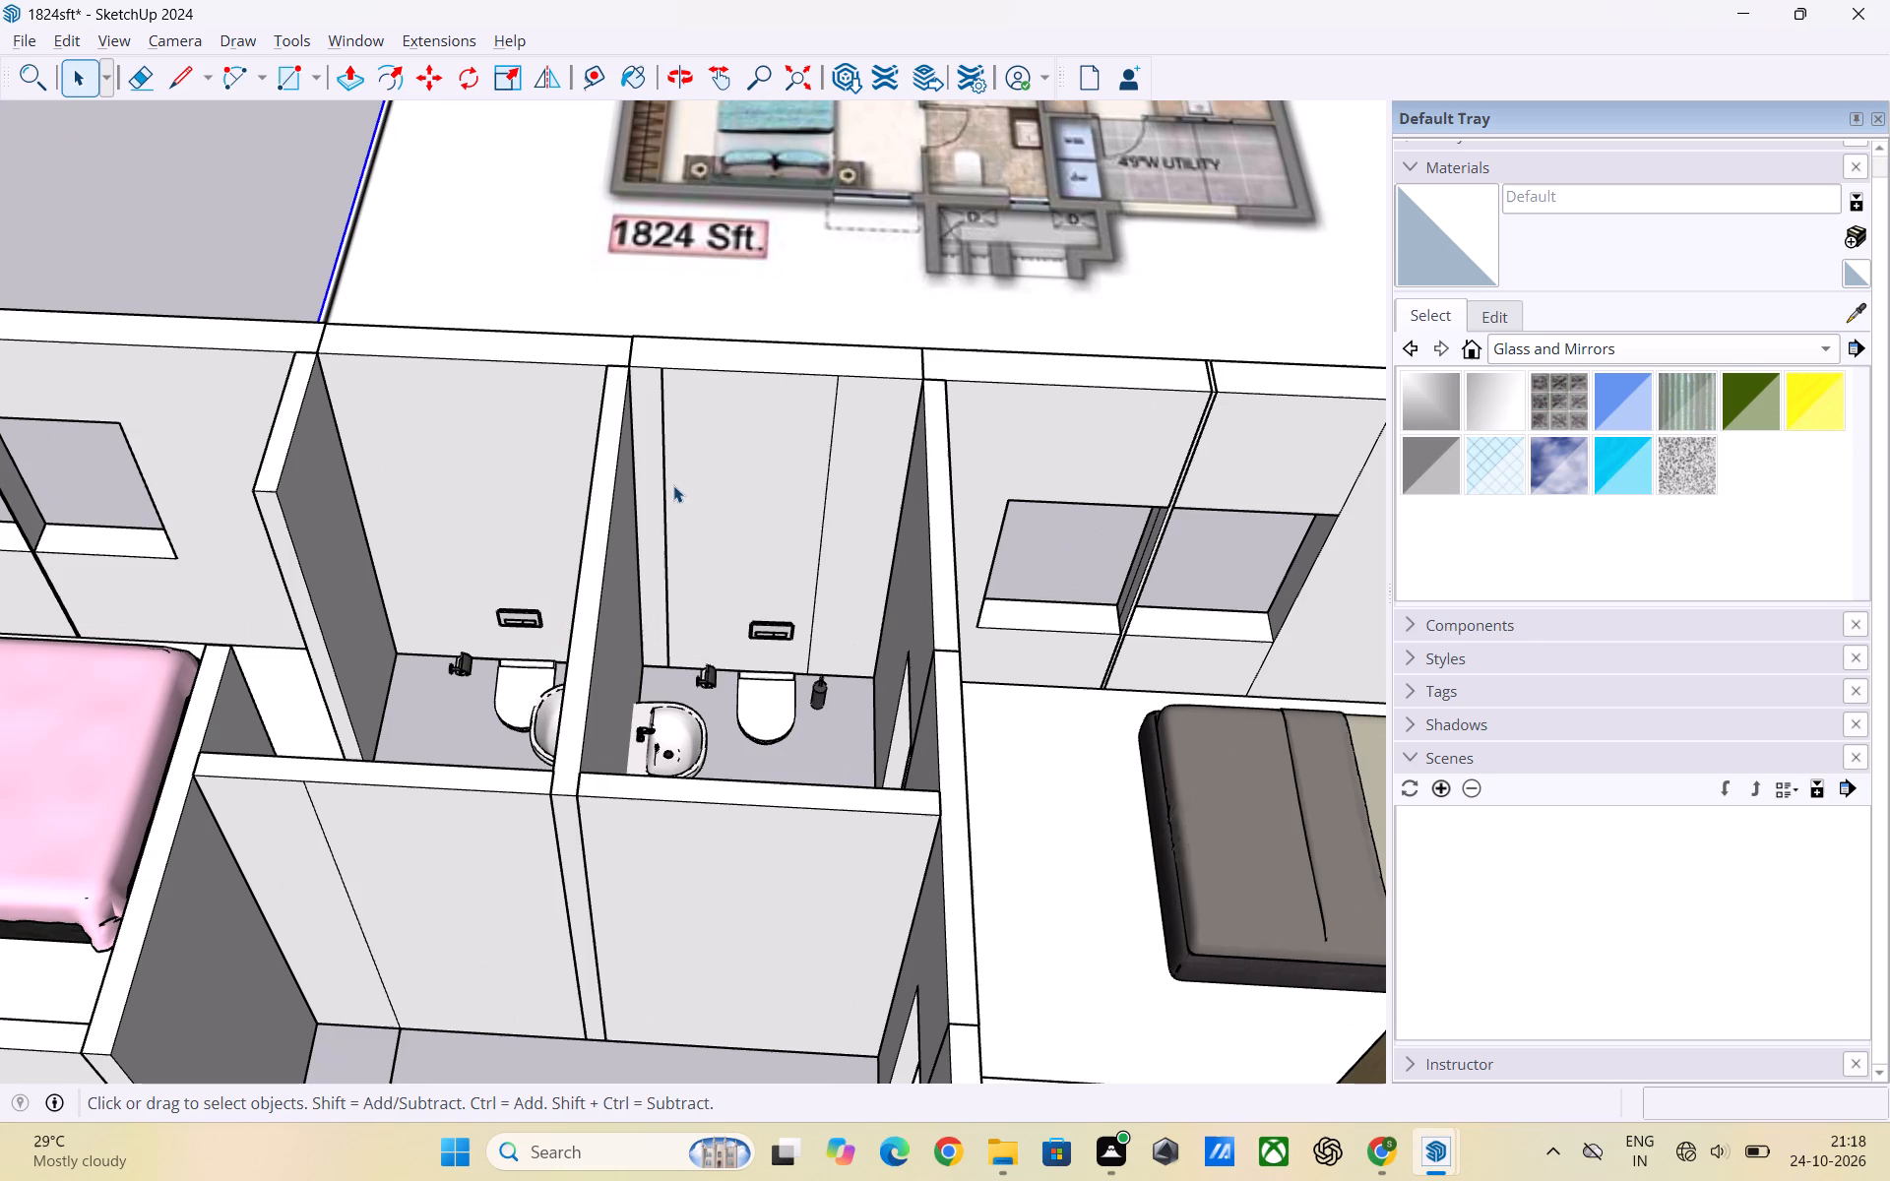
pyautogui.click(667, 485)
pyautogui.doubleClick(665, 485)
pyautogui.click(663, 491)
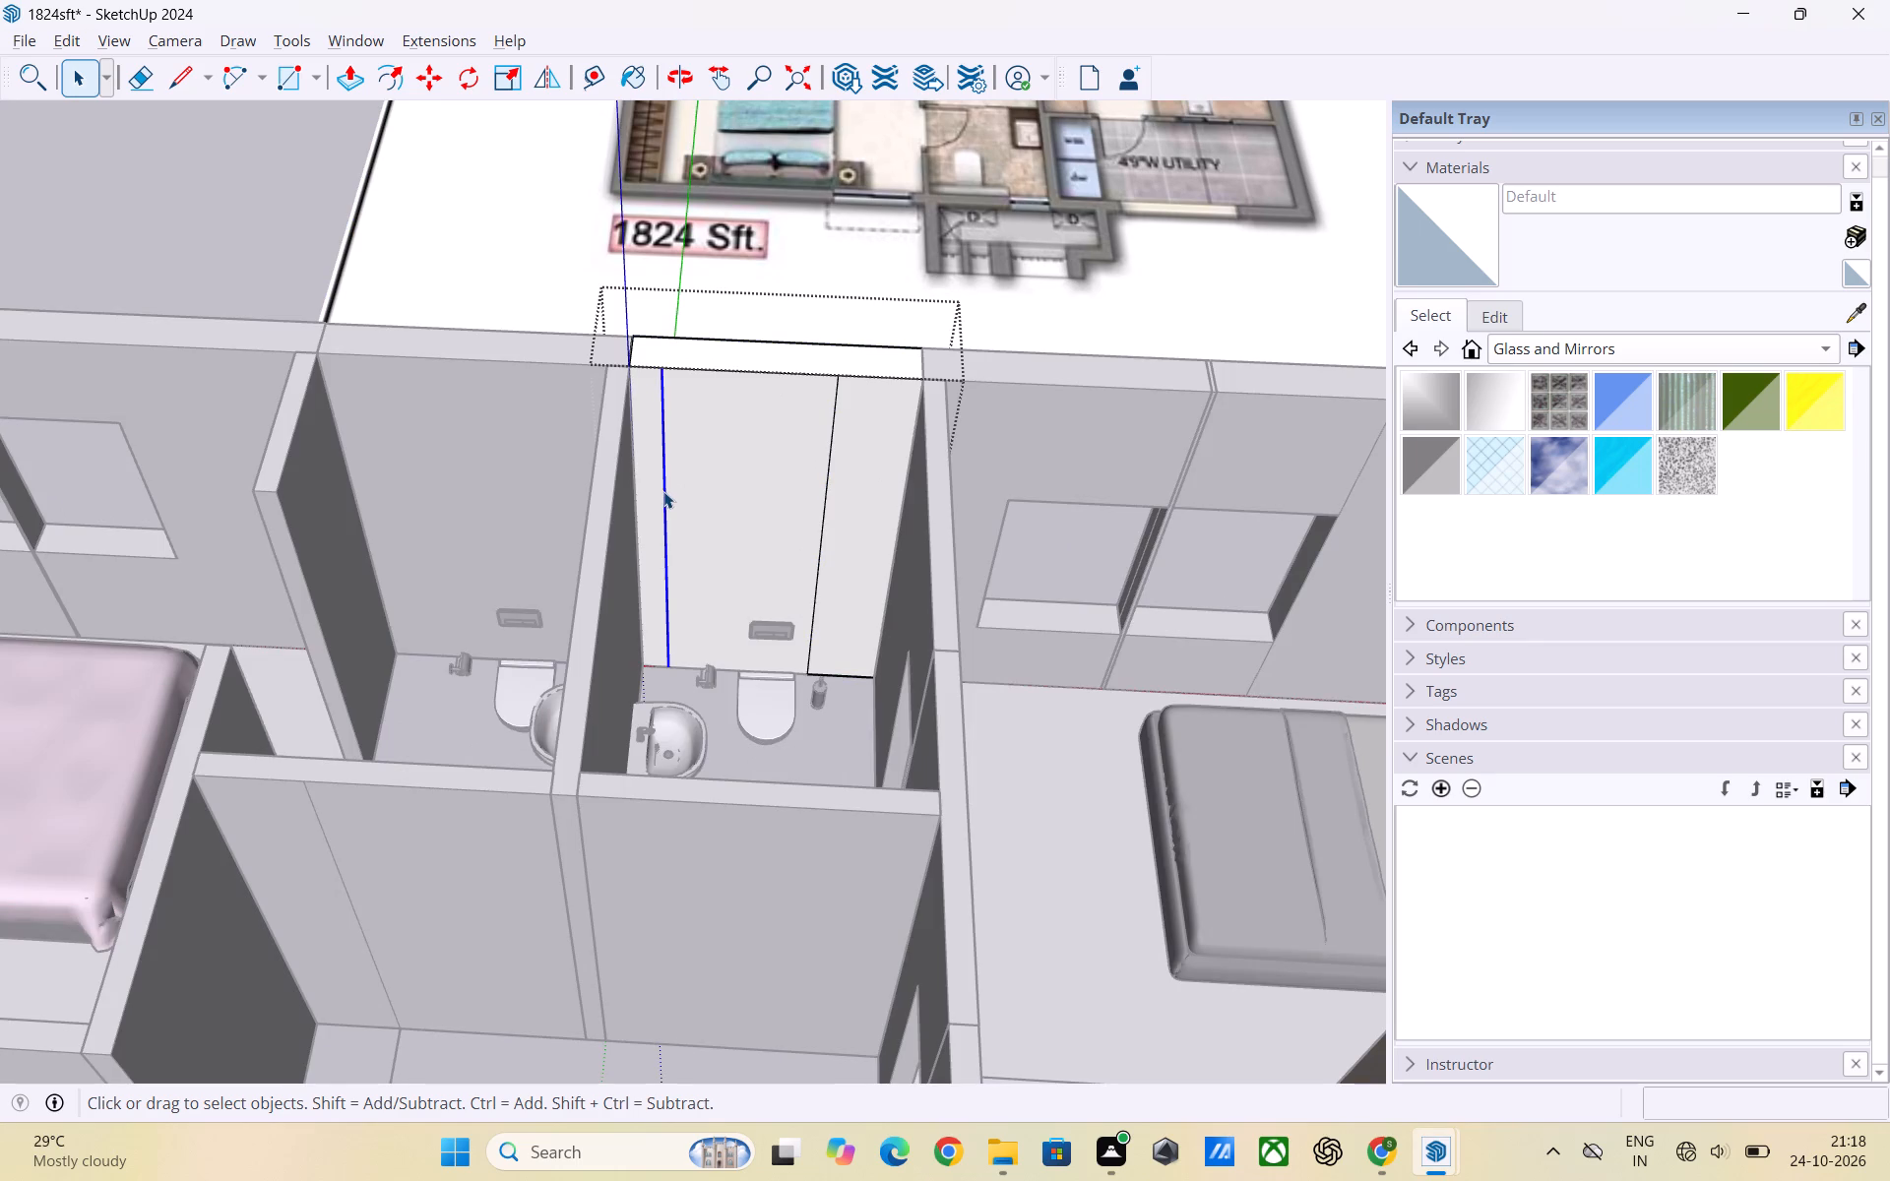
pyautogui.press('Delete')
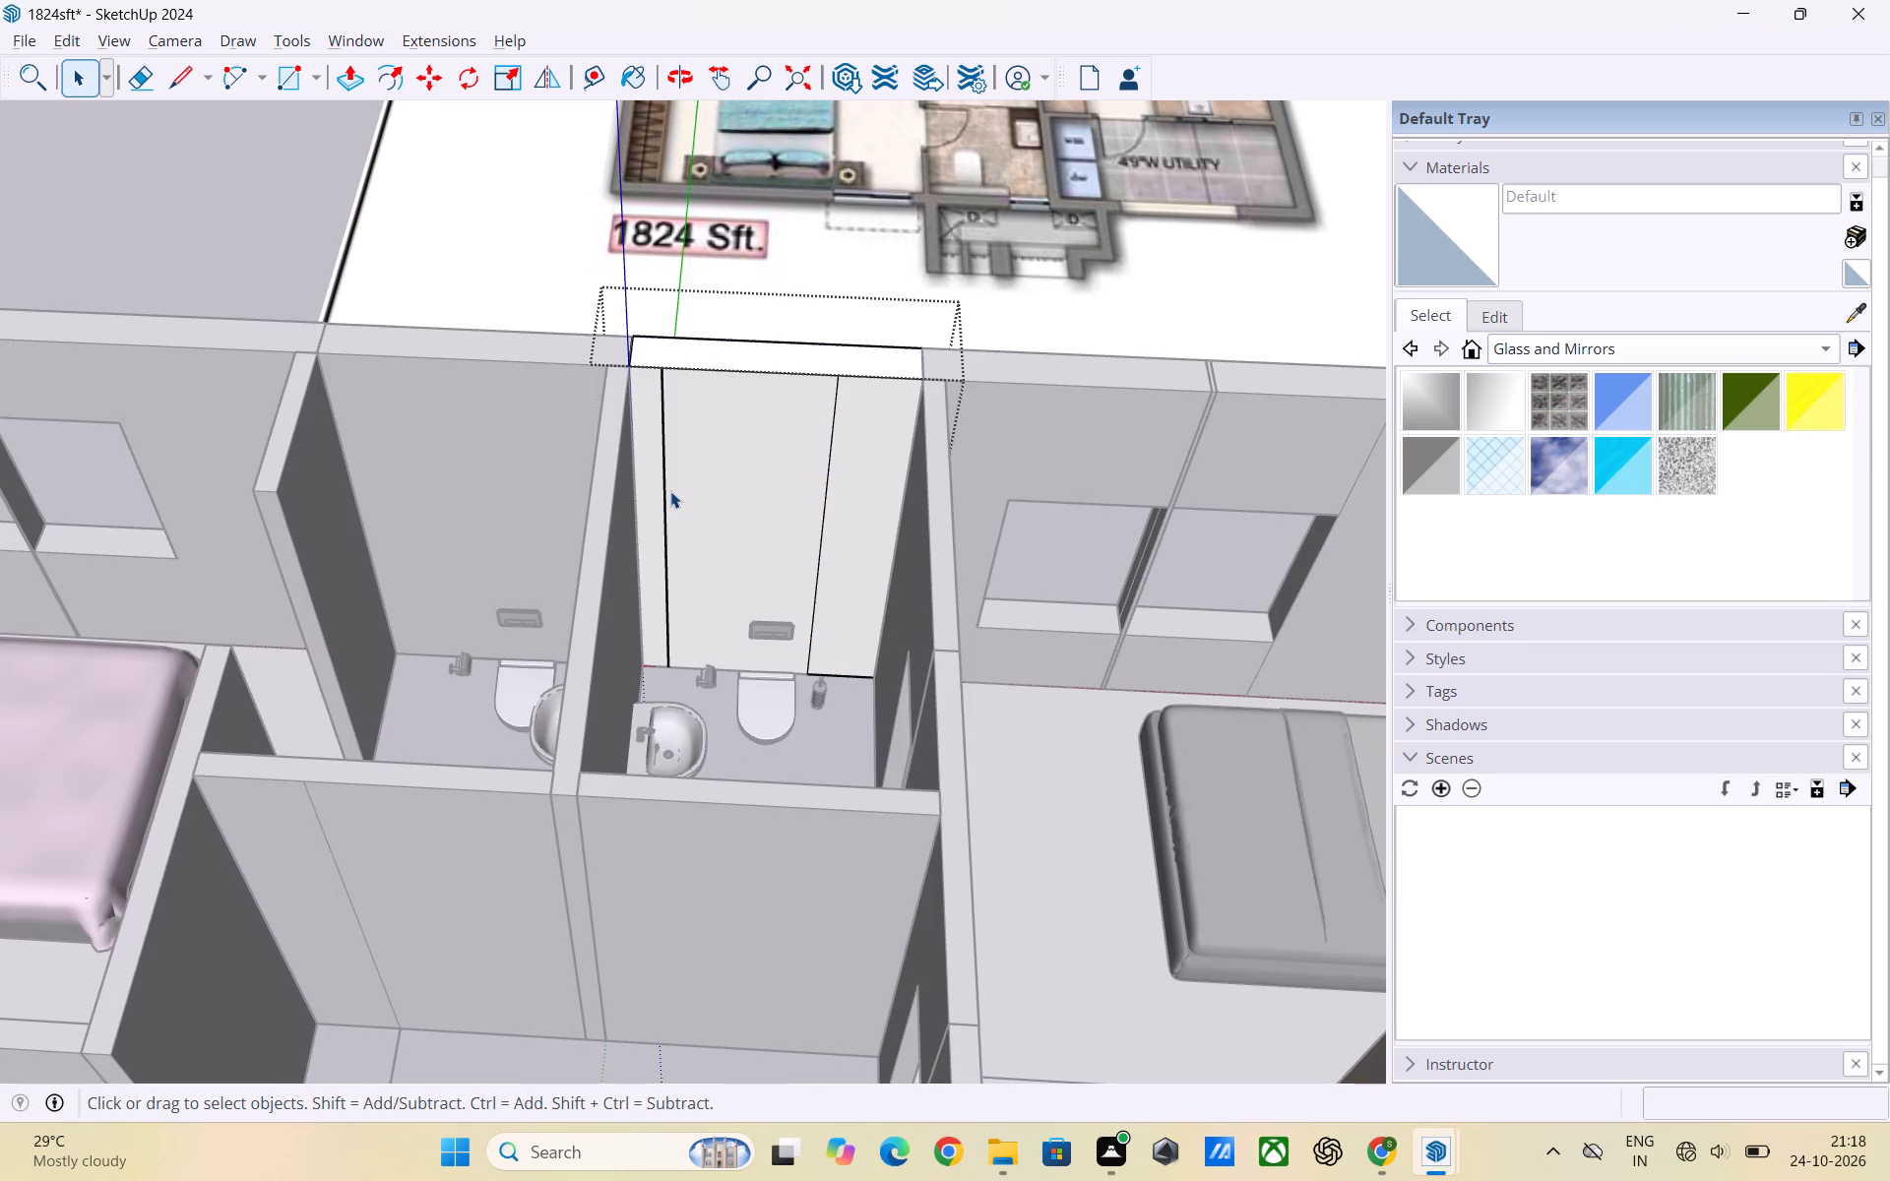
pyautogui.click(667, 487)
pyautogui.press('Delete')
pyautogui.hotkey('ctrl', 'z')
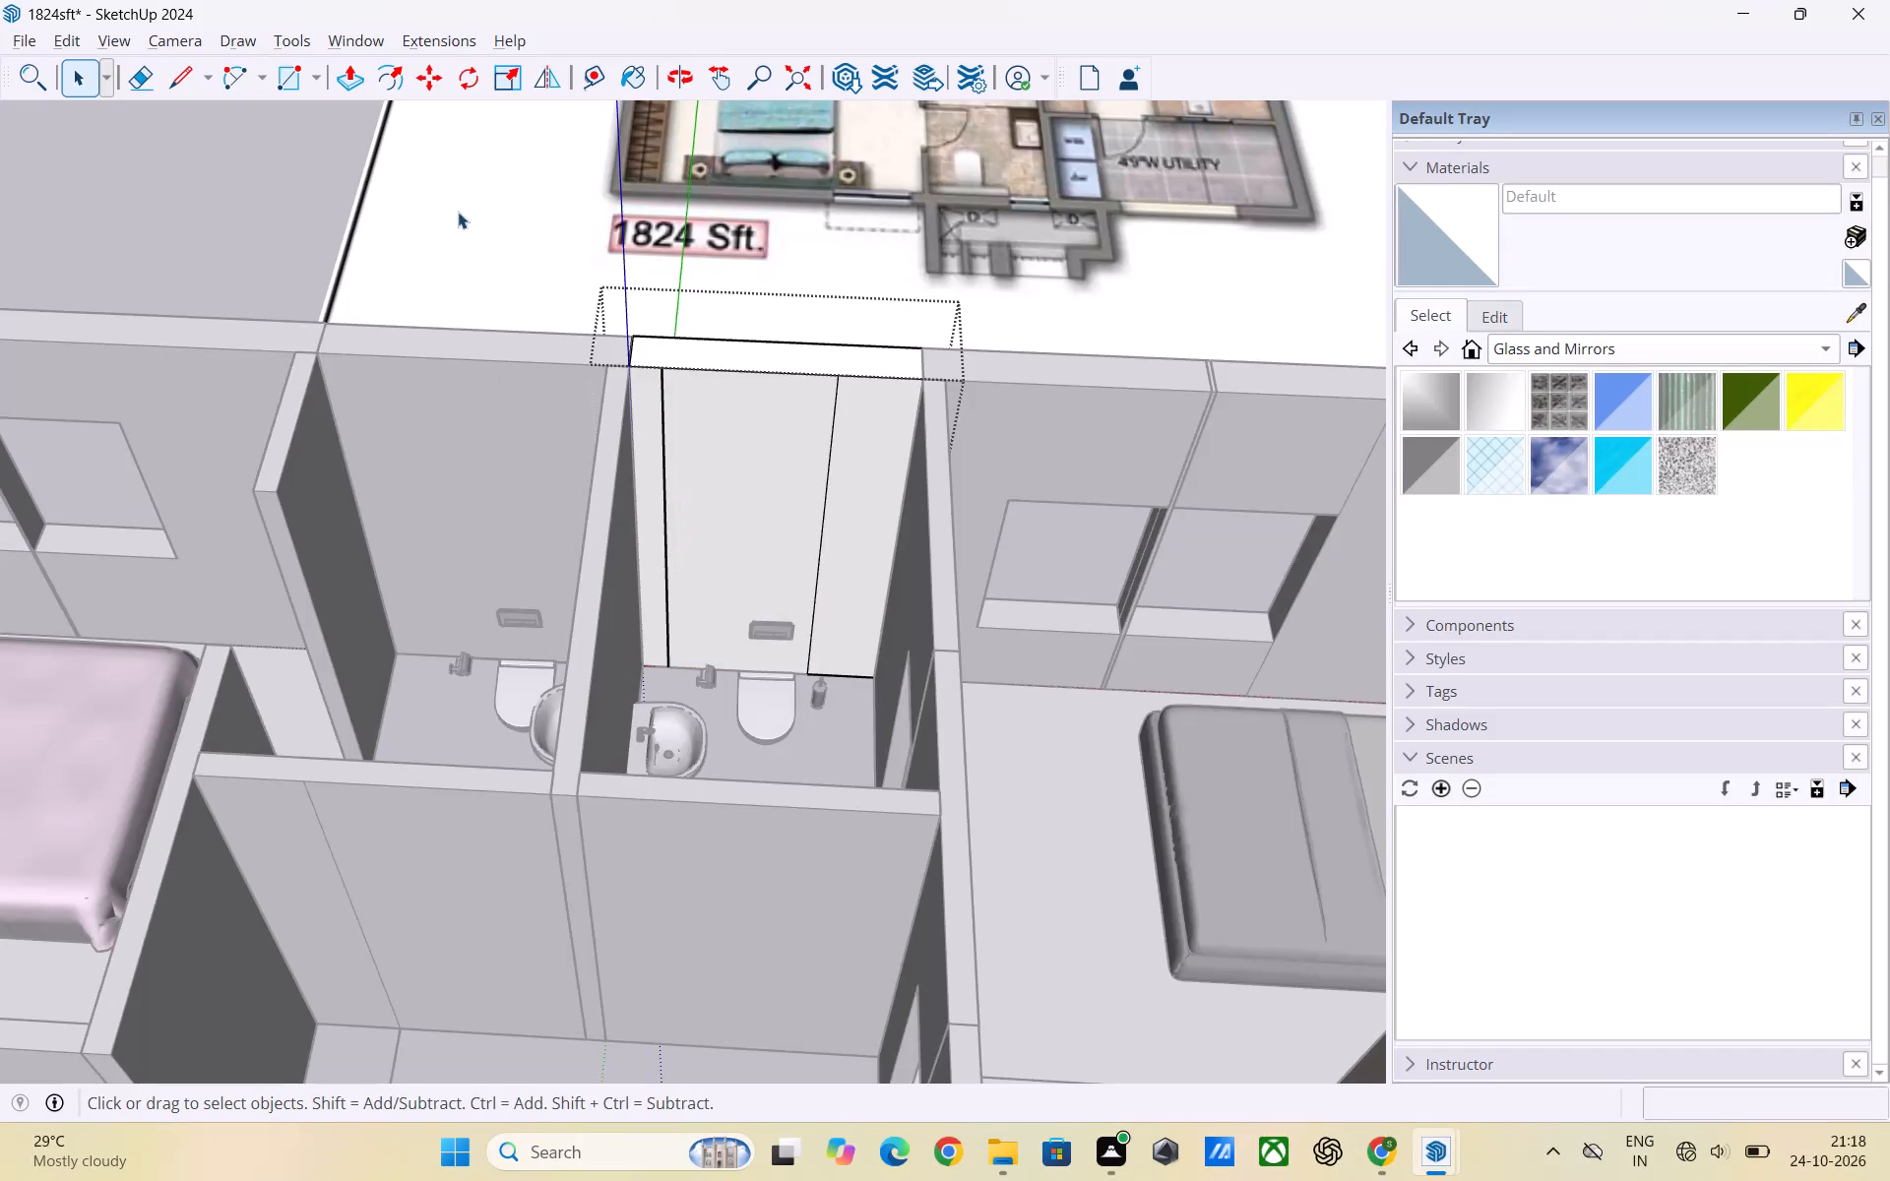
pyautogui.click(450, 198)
# Examine the two toilets and the surrounding apartment layout against the reference floor plan from a wider view.
pyautogui.scroll(-5, 717, 431)
pyautogui.scroll(2, 707, 389)
pyautogui.moveTo(706, 409); pyautogui.dragTo(725, 497, button='middle')
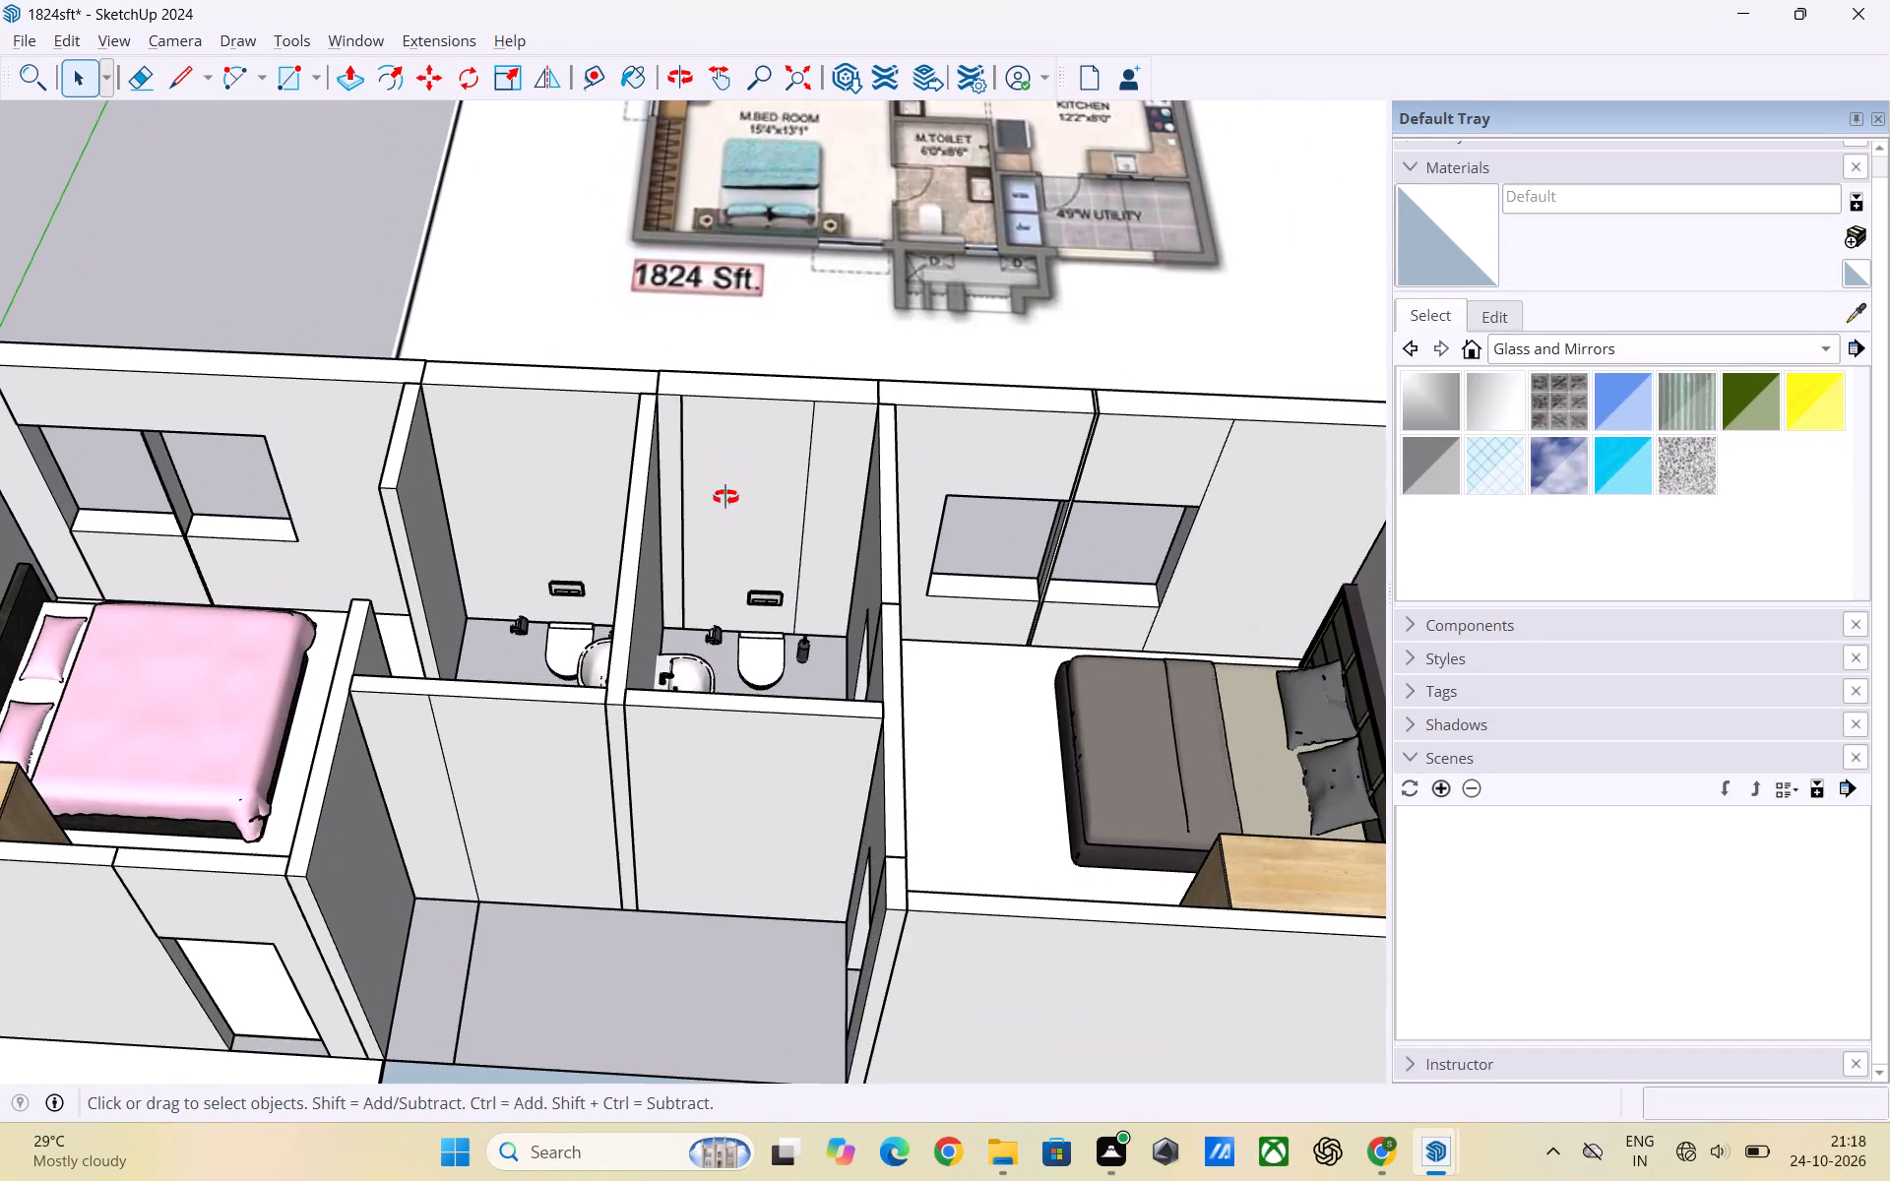
pyautogui.moveTo(725, 497); pyautogui.dragTo(731, 548, button='middle')
pyautogui.scroll(5, 650, 414)
pyautogui.scroll(-13, 709, 437)
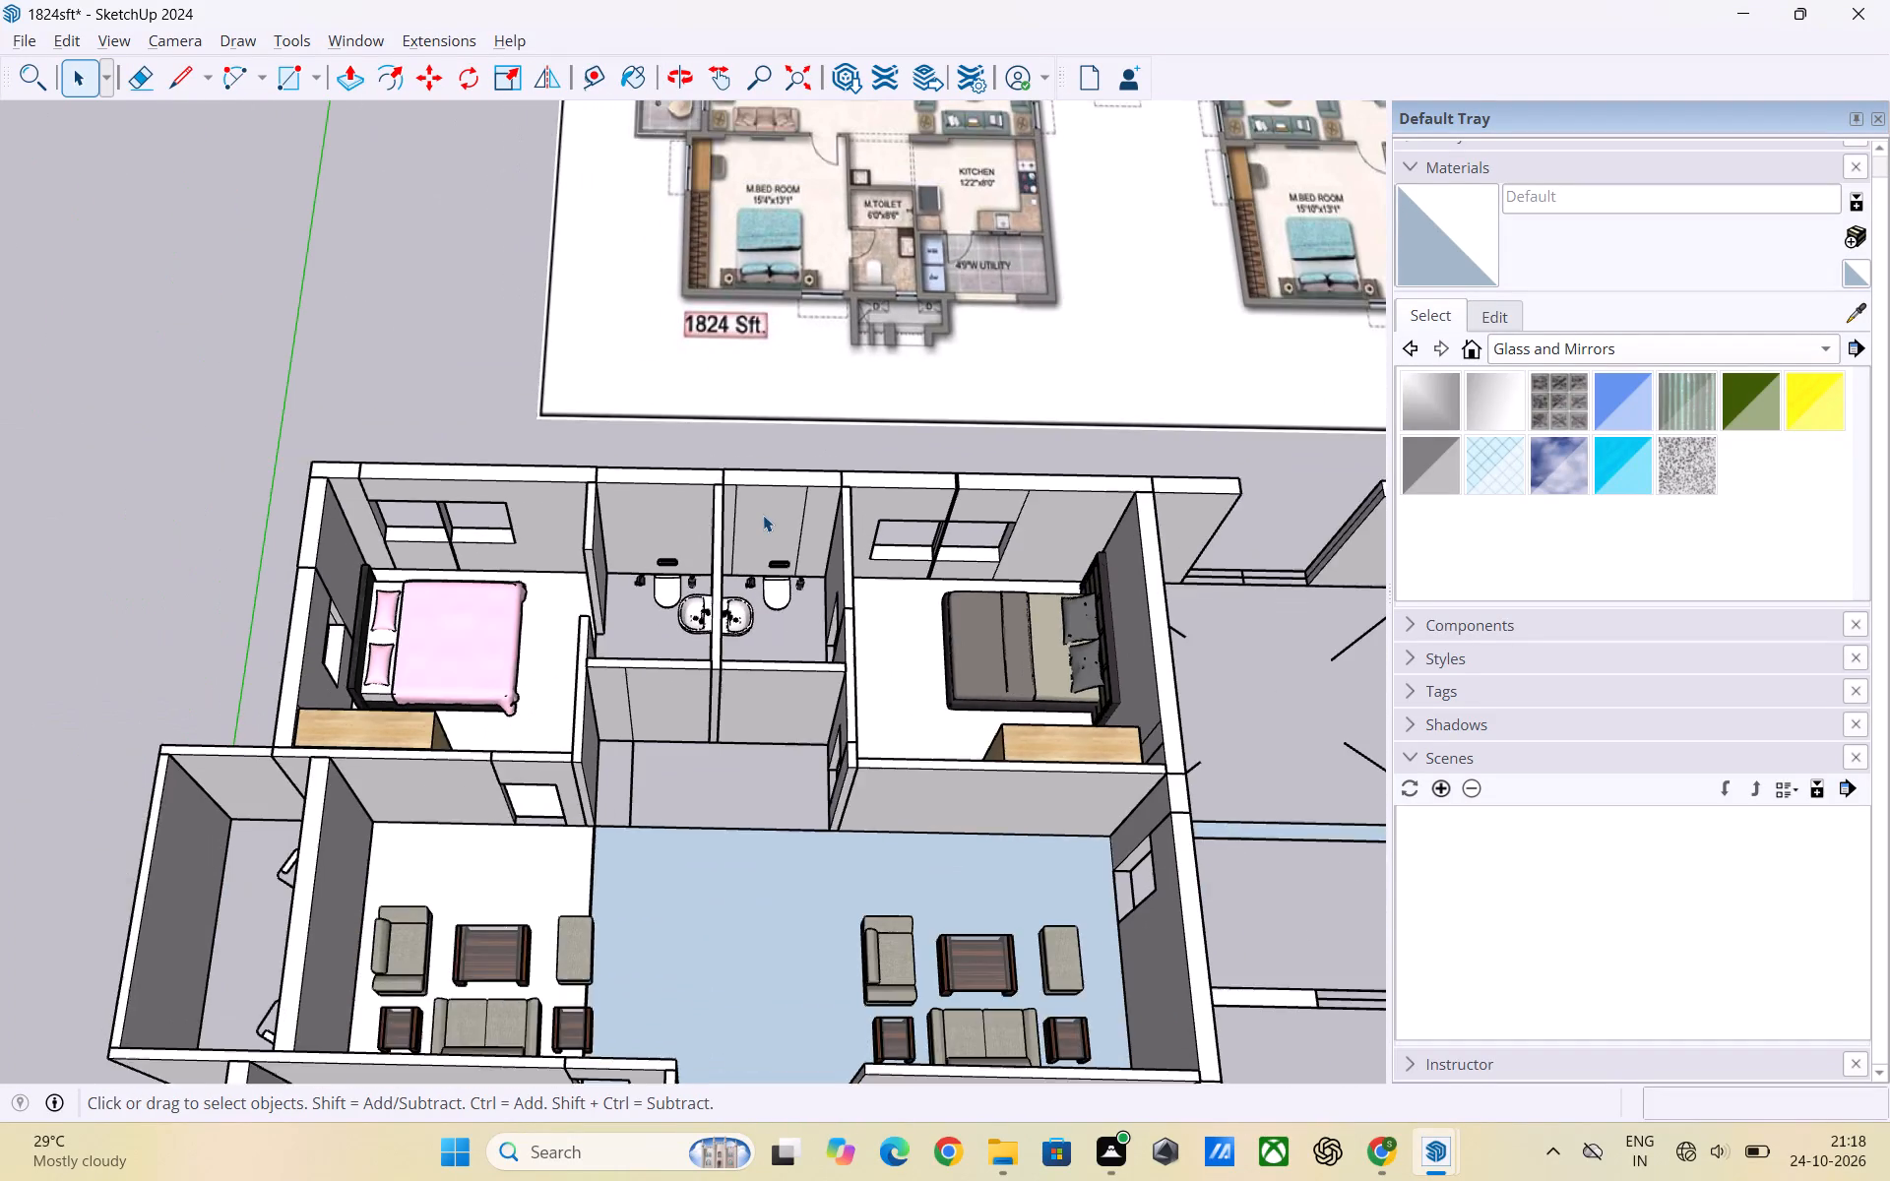
pyautogui.scroll(-3, 766, 525)
pyautogui.scroll(1, 802, 612)
pyautogui.scroll(-2, 876, 747)
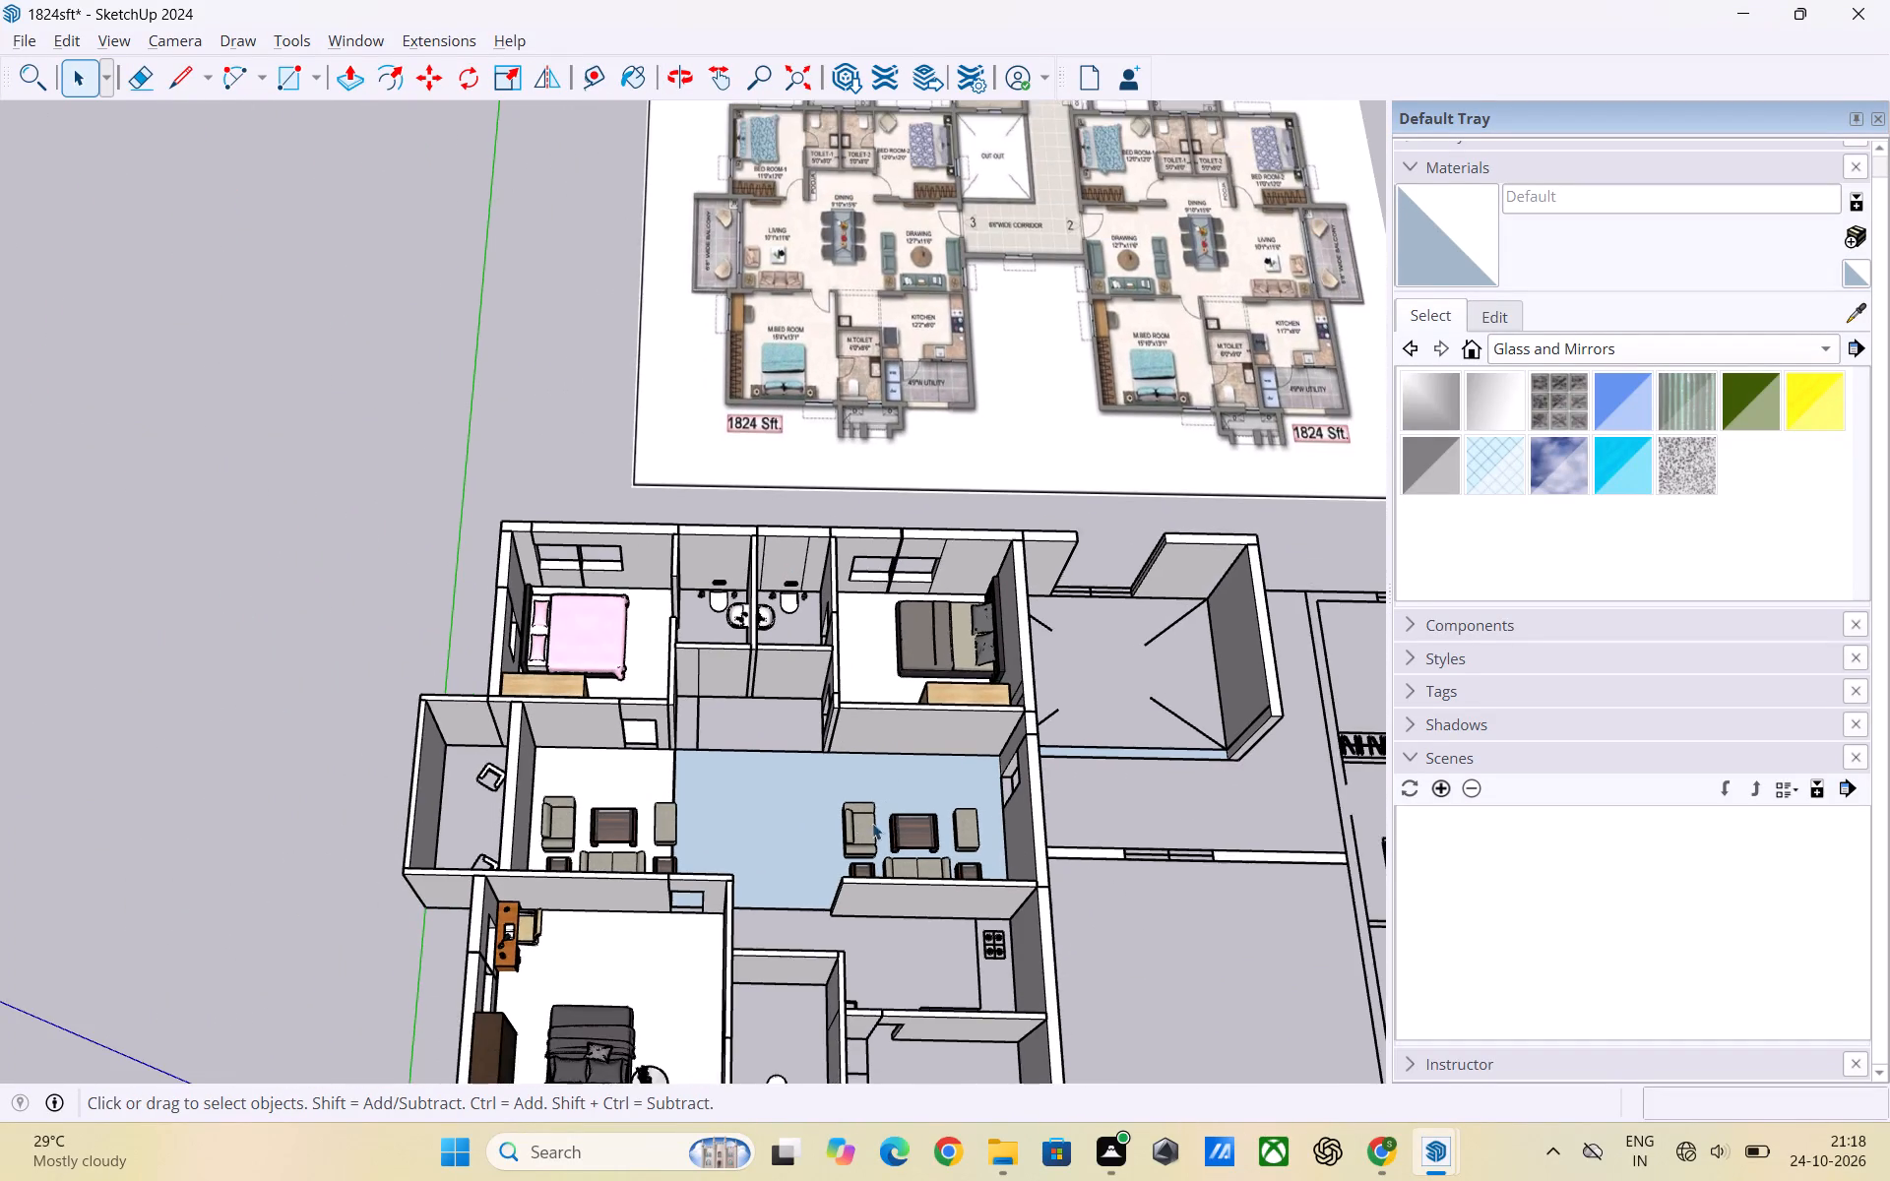
# Examine the apartment's living, kitchen and utility areas, master bedroom and its attached toilet from above and from the outer wall side.
pyautogui.scroll(3, 855, 832)
pyautogui.scroll(-3, 780, 653)
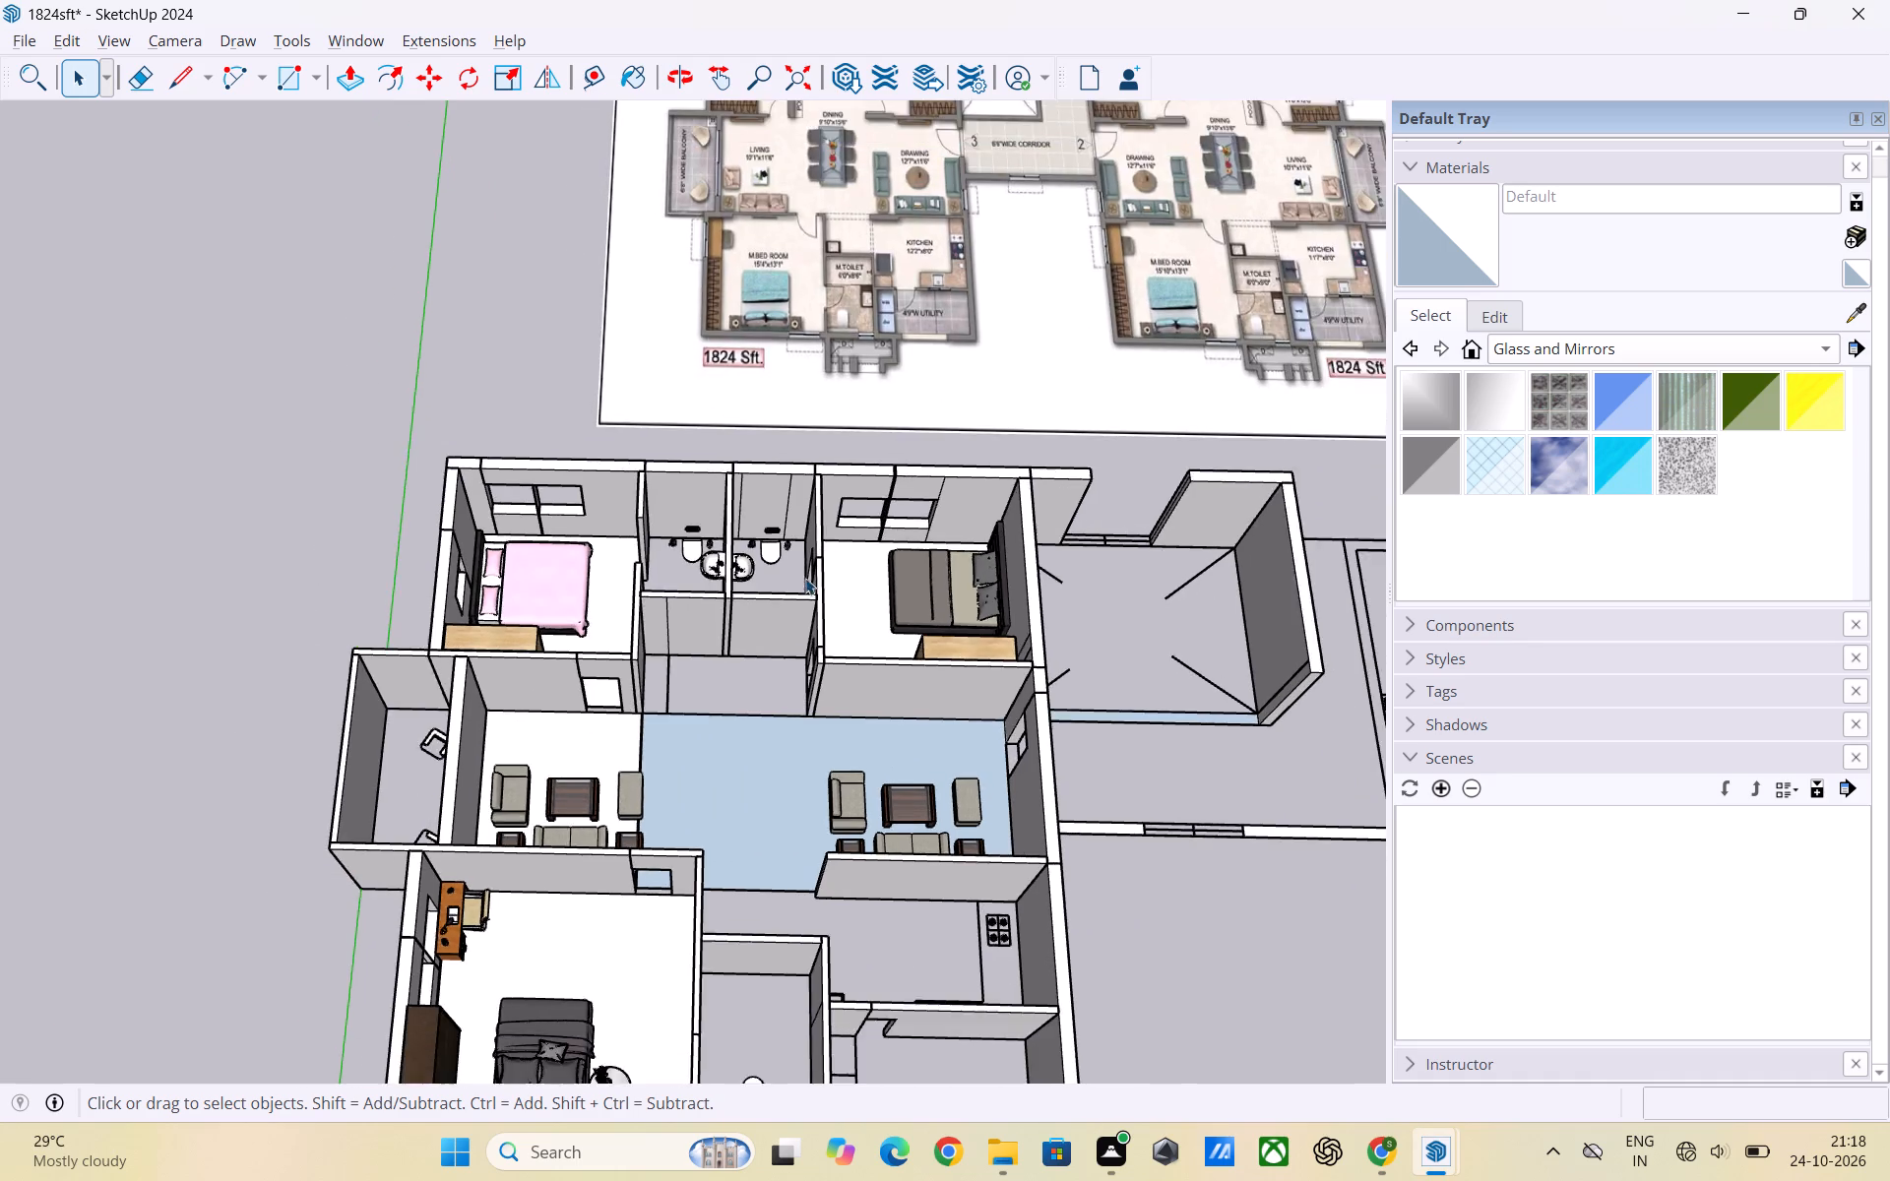
pyautogui.scroll(-6, 805, 578)
pyautogui.moveTo(828, 718); pyautogui.dragTo(821, 887, button='middle')
pyautogui.scroll(5, 846, 785)
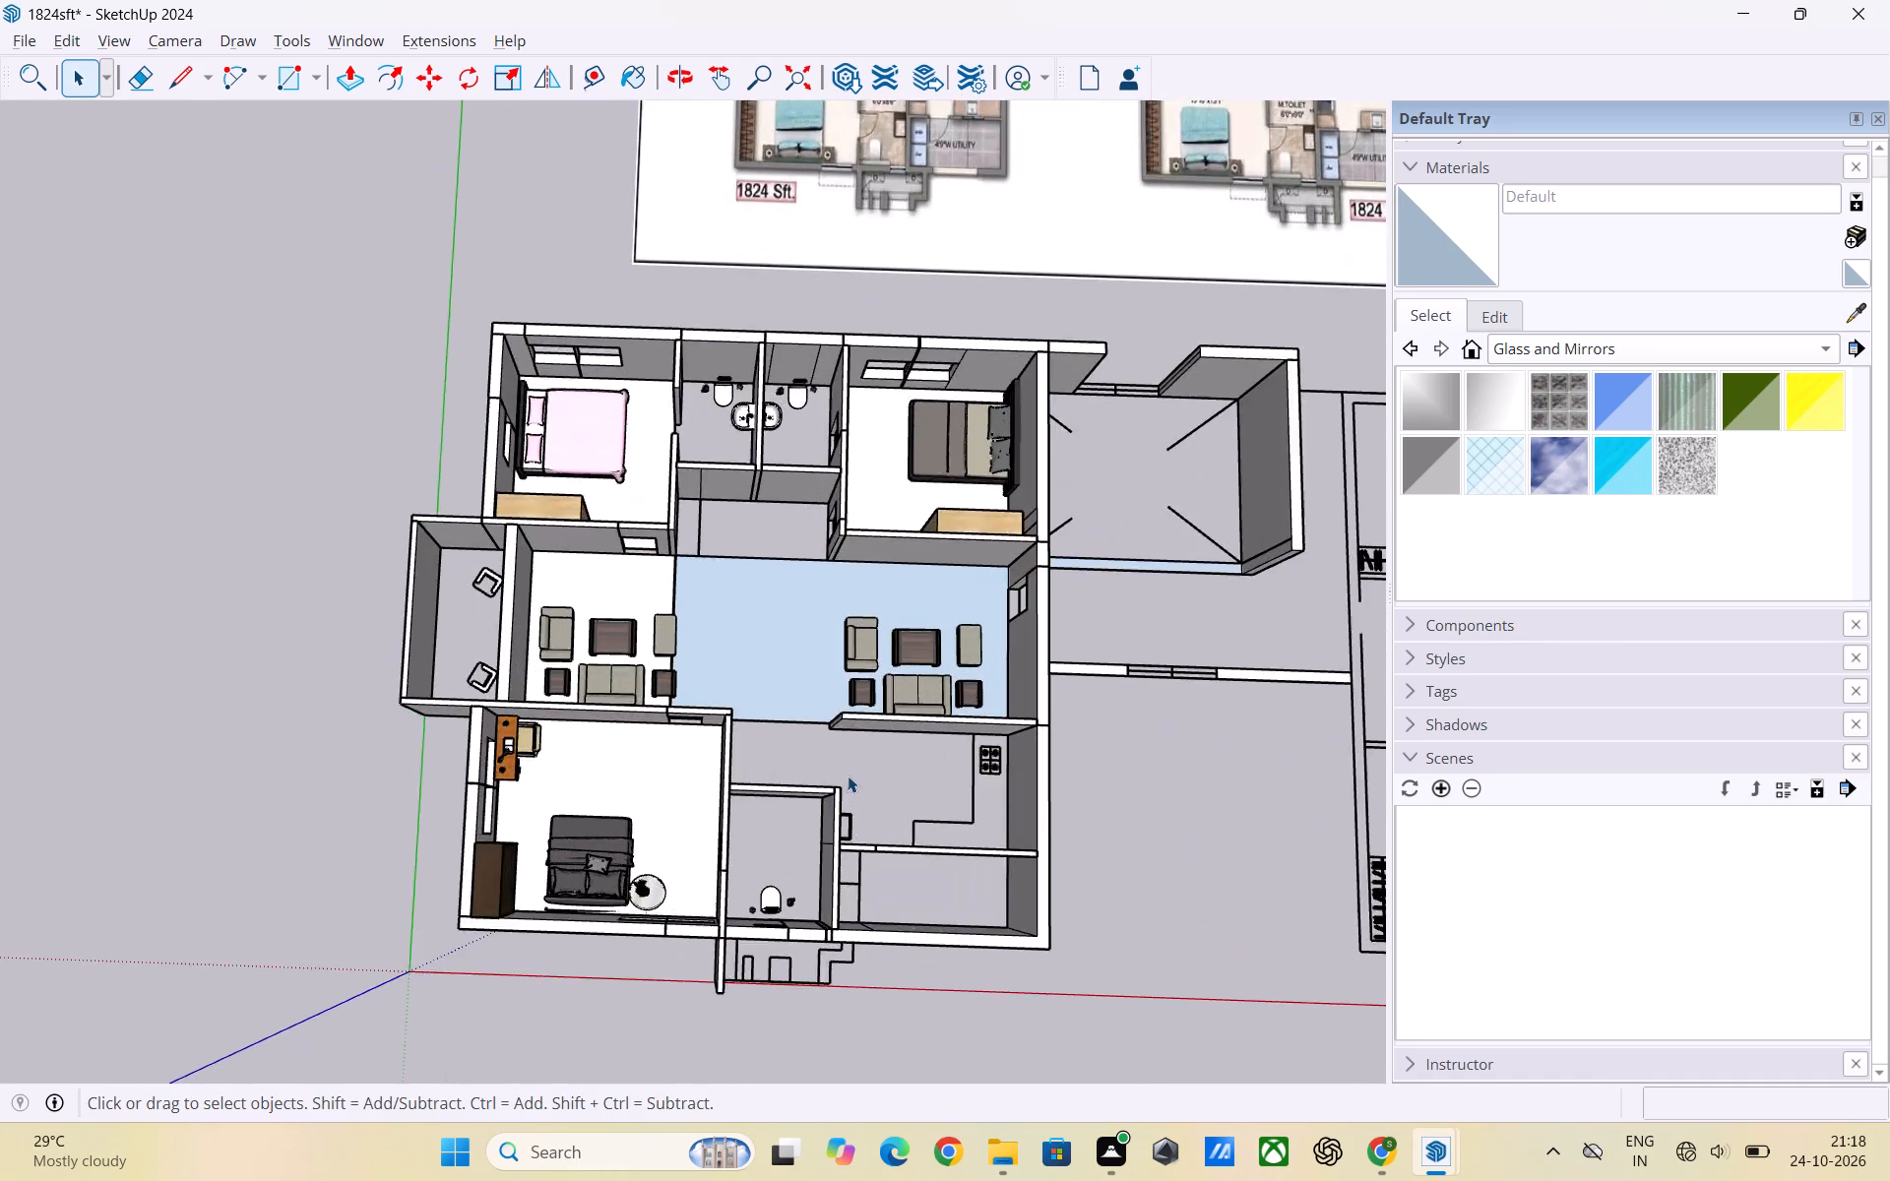
pyautogui.scroll(10, 848, 776)
pyautogui.scroll(-3, 739, 729)
pyautogui.moveTo(735, 706); pyautogui.dragTo(735, 691, button='middle')
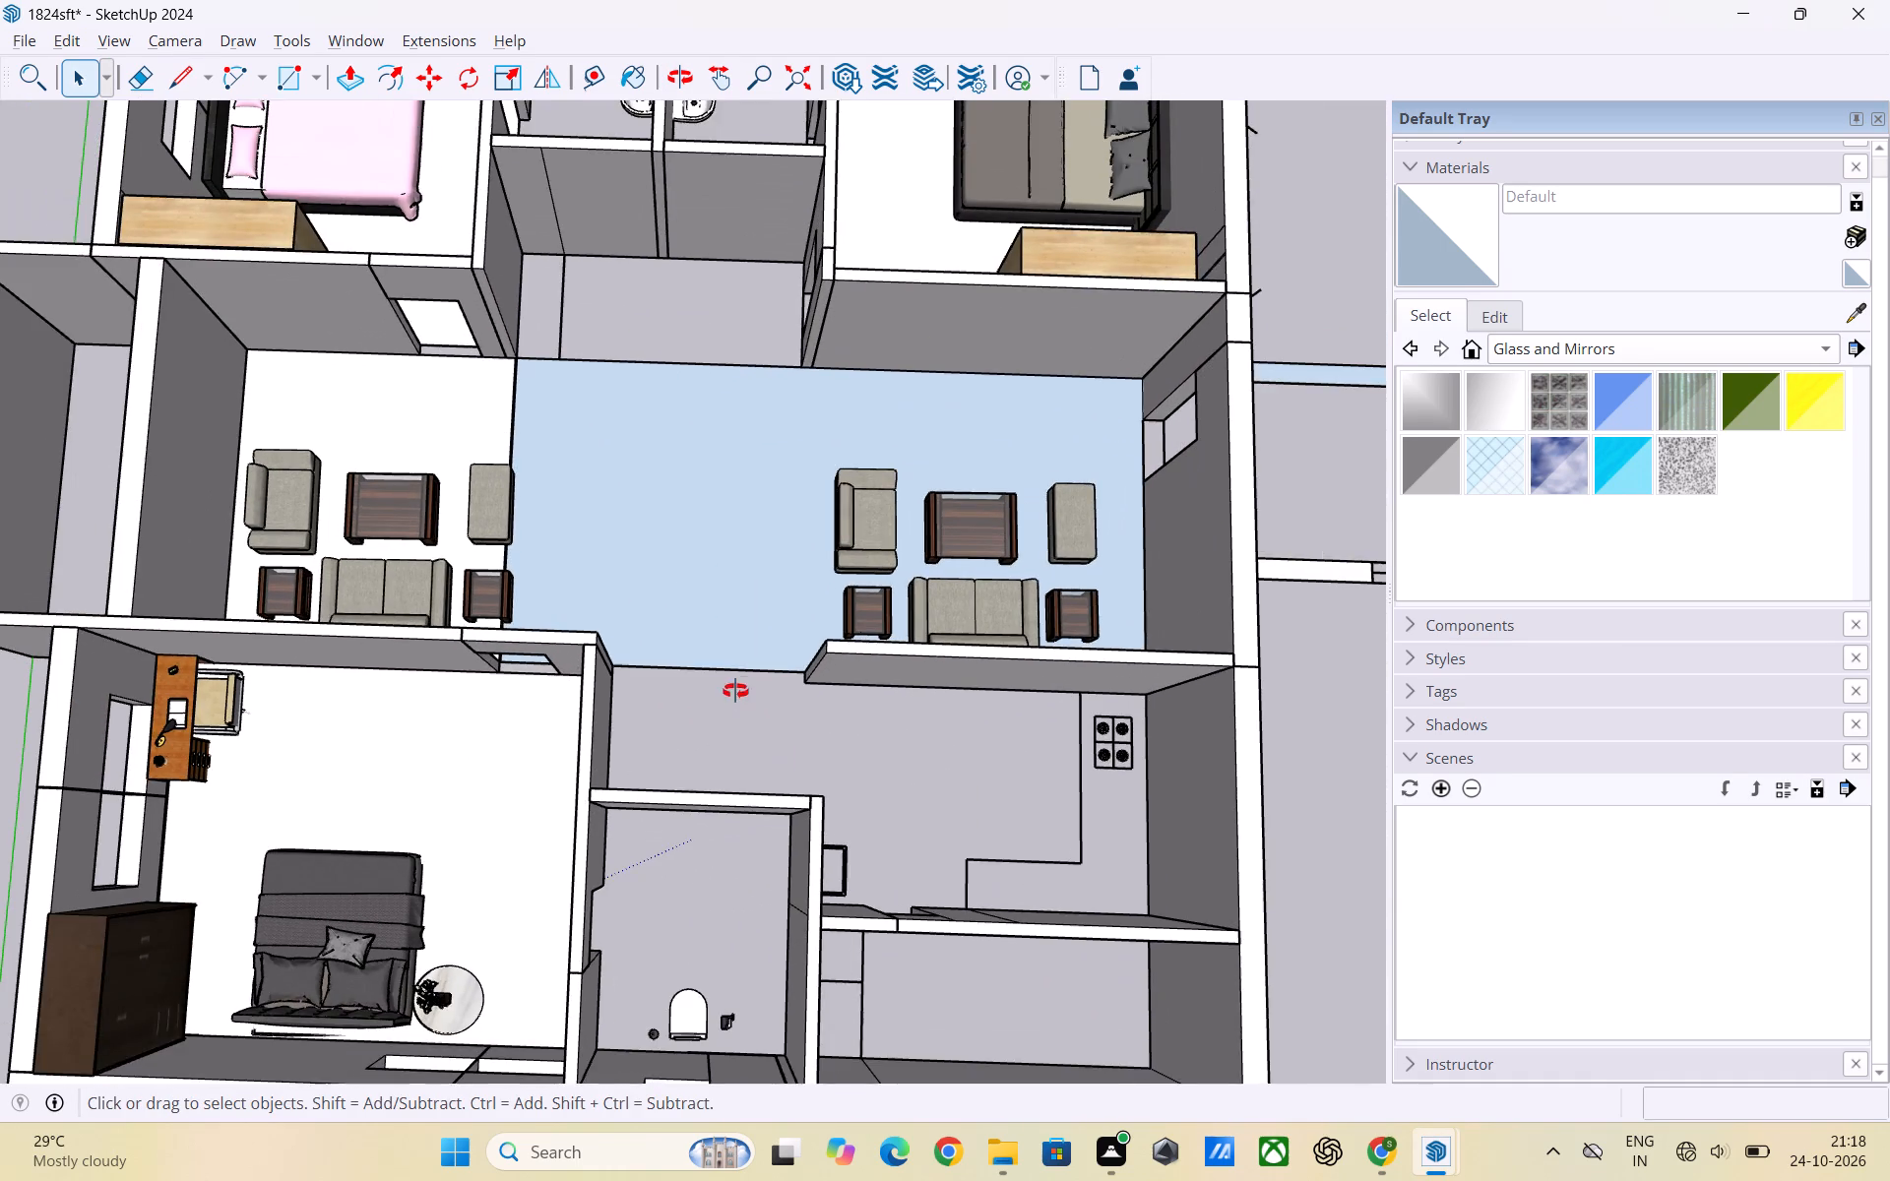
pyautogui.moveTo(735, 691); pyautogui.dragTo(753, 624, button='middle')
pyautogui.scroll(3, 712, 713)
pyautogui.moveTo(699, 757); pyautogui.dragTo(697, 632, button='middle')
pyautogui.scroll(3, 727, 787)
pyautogui.scroll(-4, 803, 775)
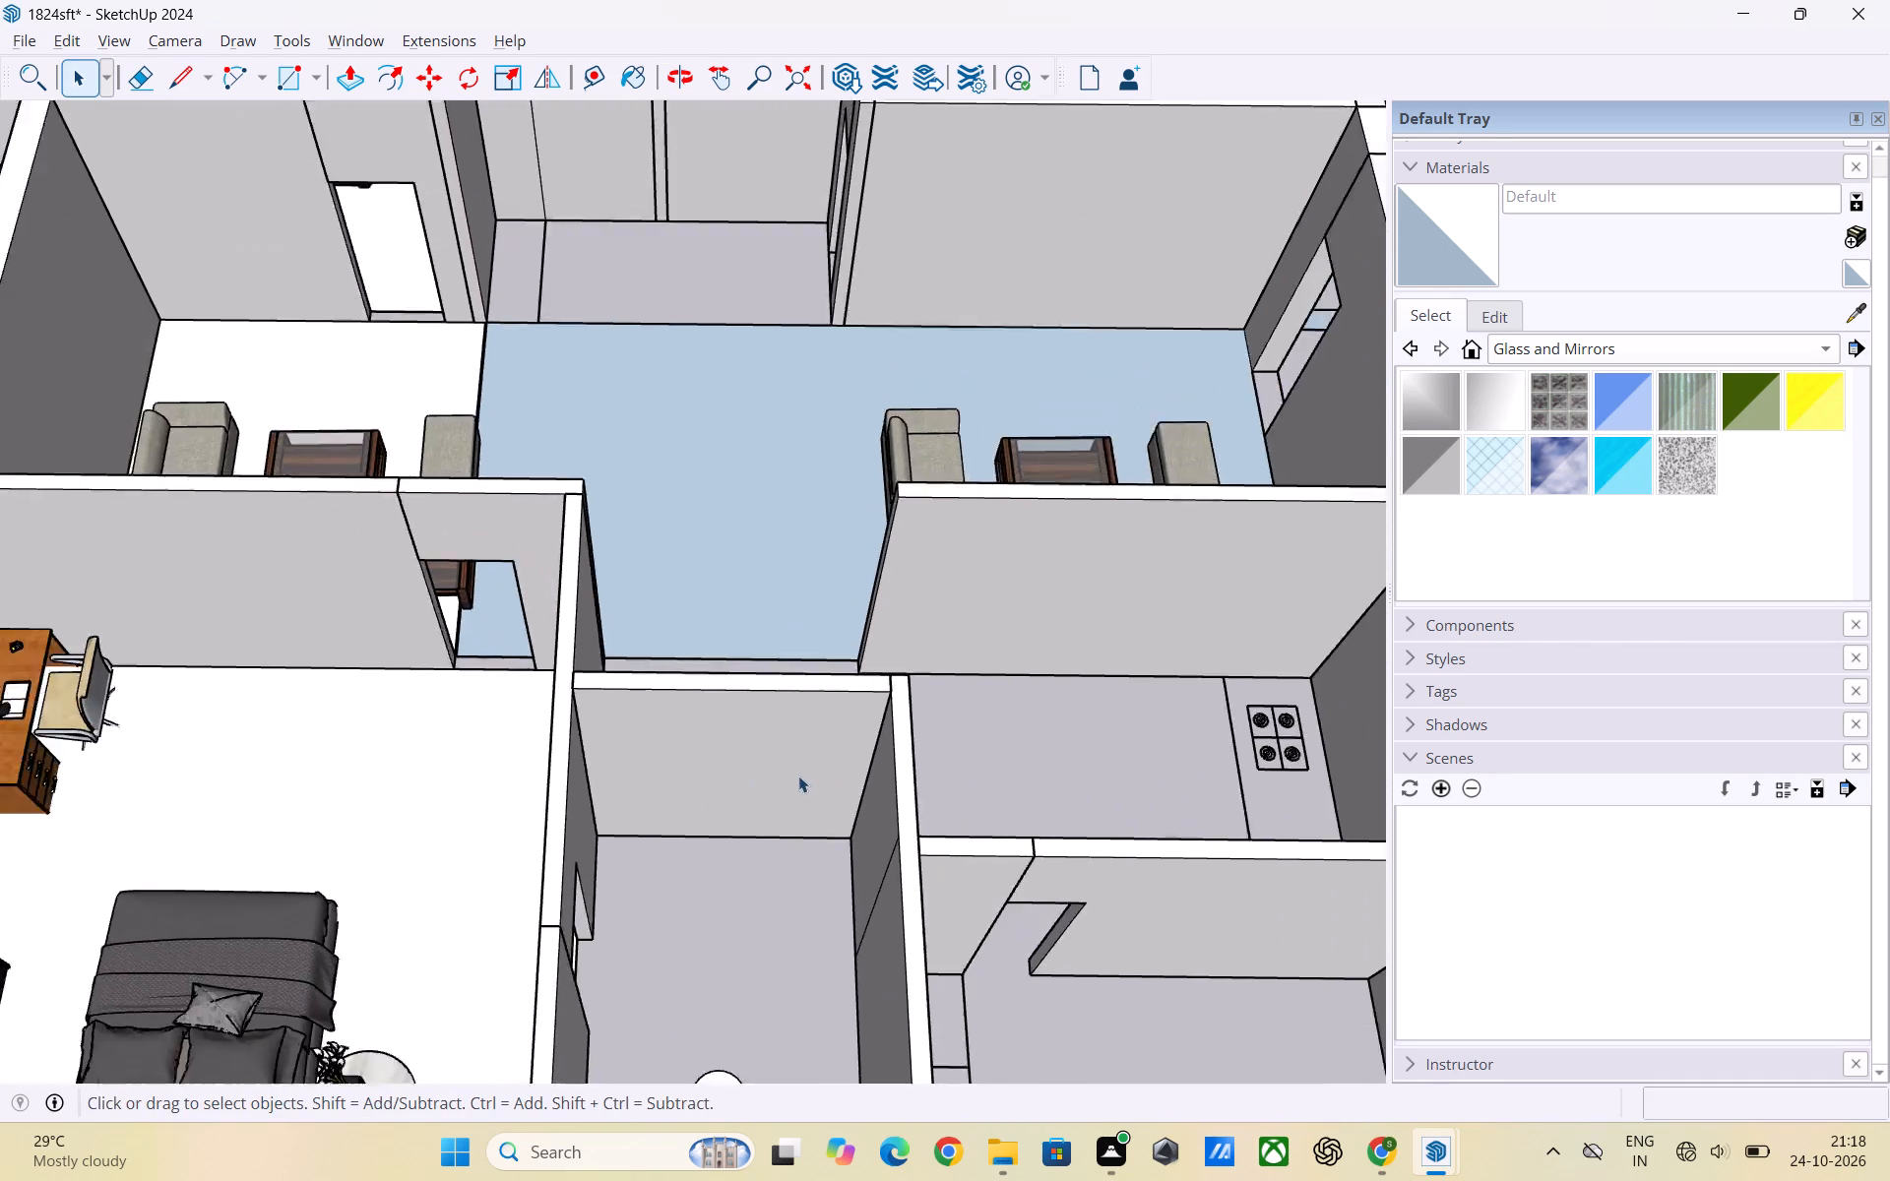
pyautogui.scroll(-9, 798, 776)
pyautogui.moveTo(859, 888); pyautogui.dragTo(637, 873, button='middle')
pyautogui.scroll(3, 584, 905)
pyautogui.moveTo(626, 938); pyautogui.dragTo(676, 868, button='middle')
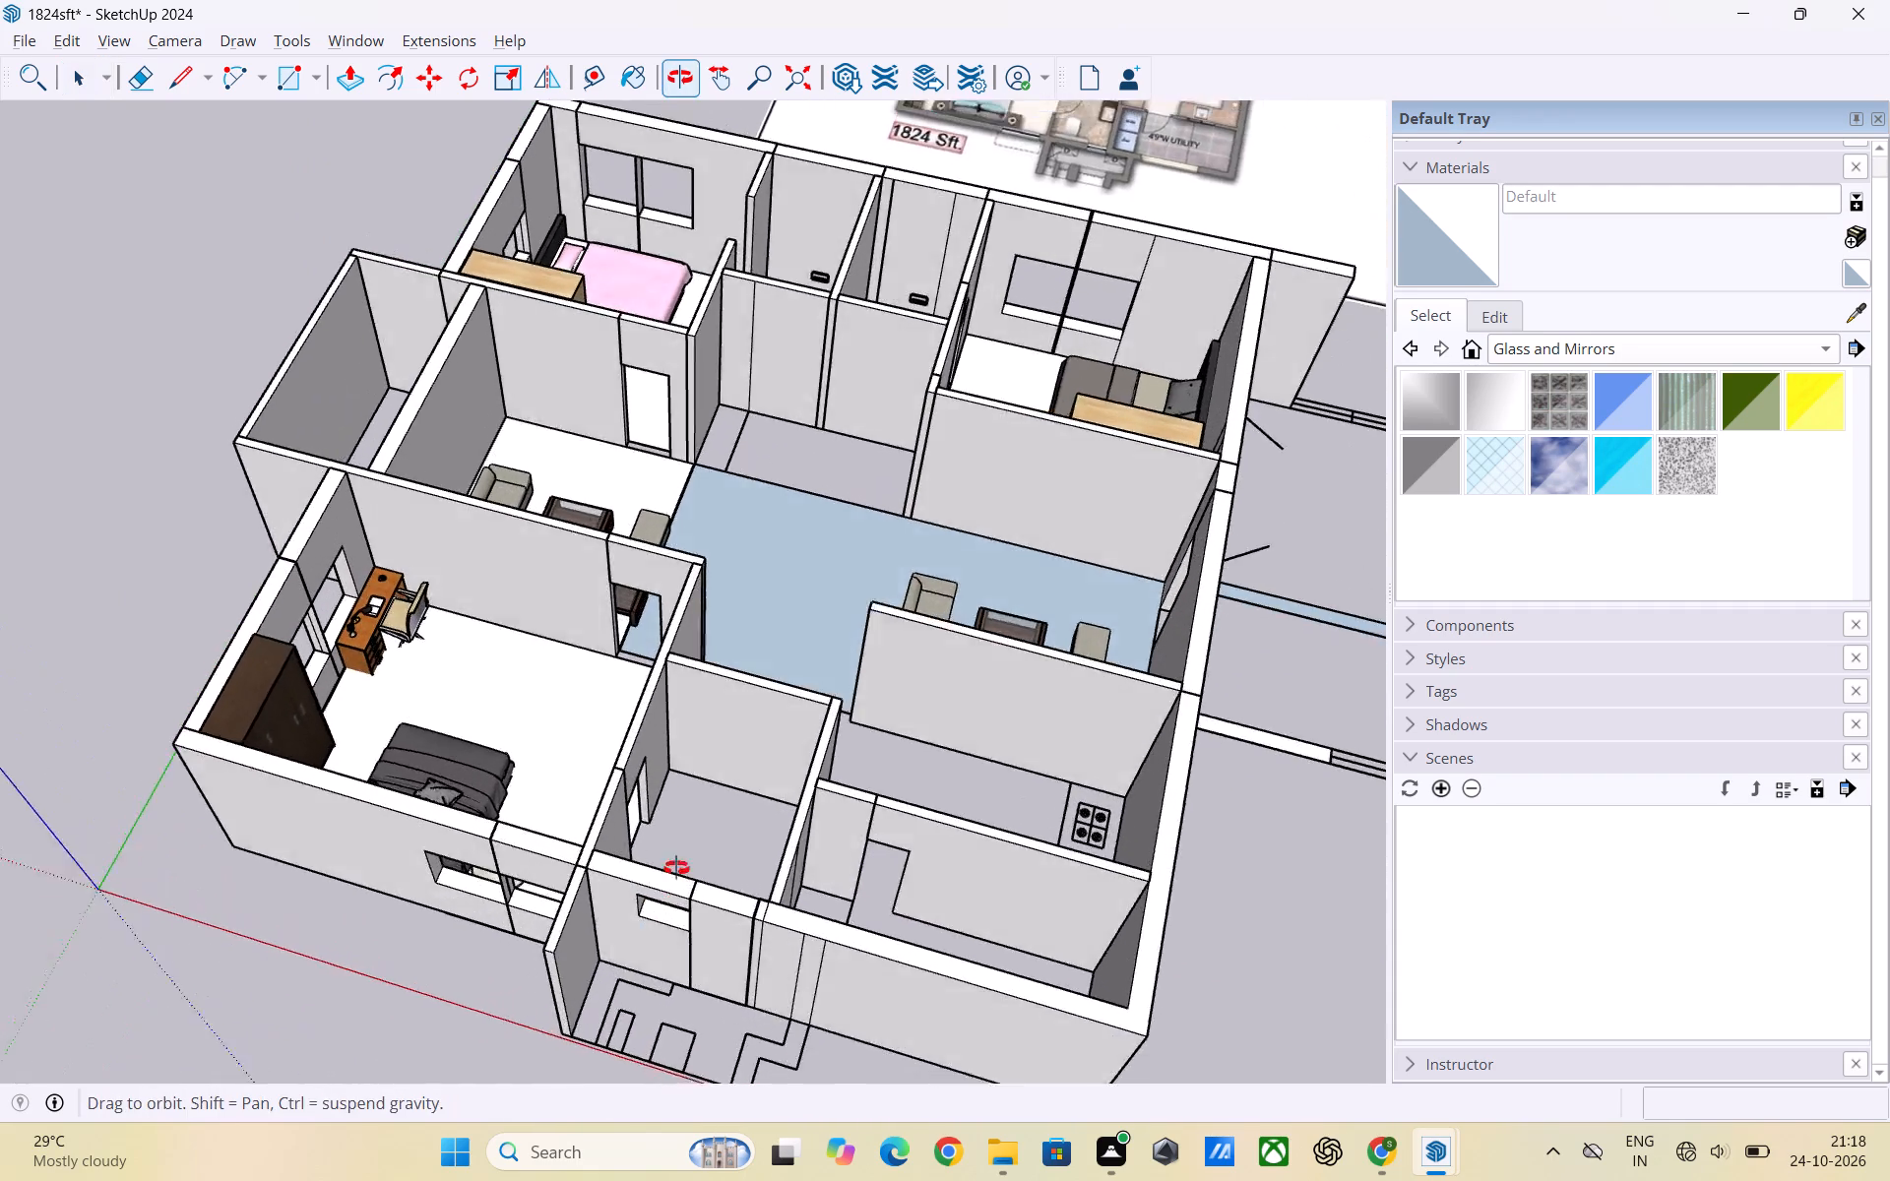
pyautogui.moveTo(676, 868); pyautogui.dragTo(728, 804, button='middle')
pyautogui.scroll(2, 749, 892)
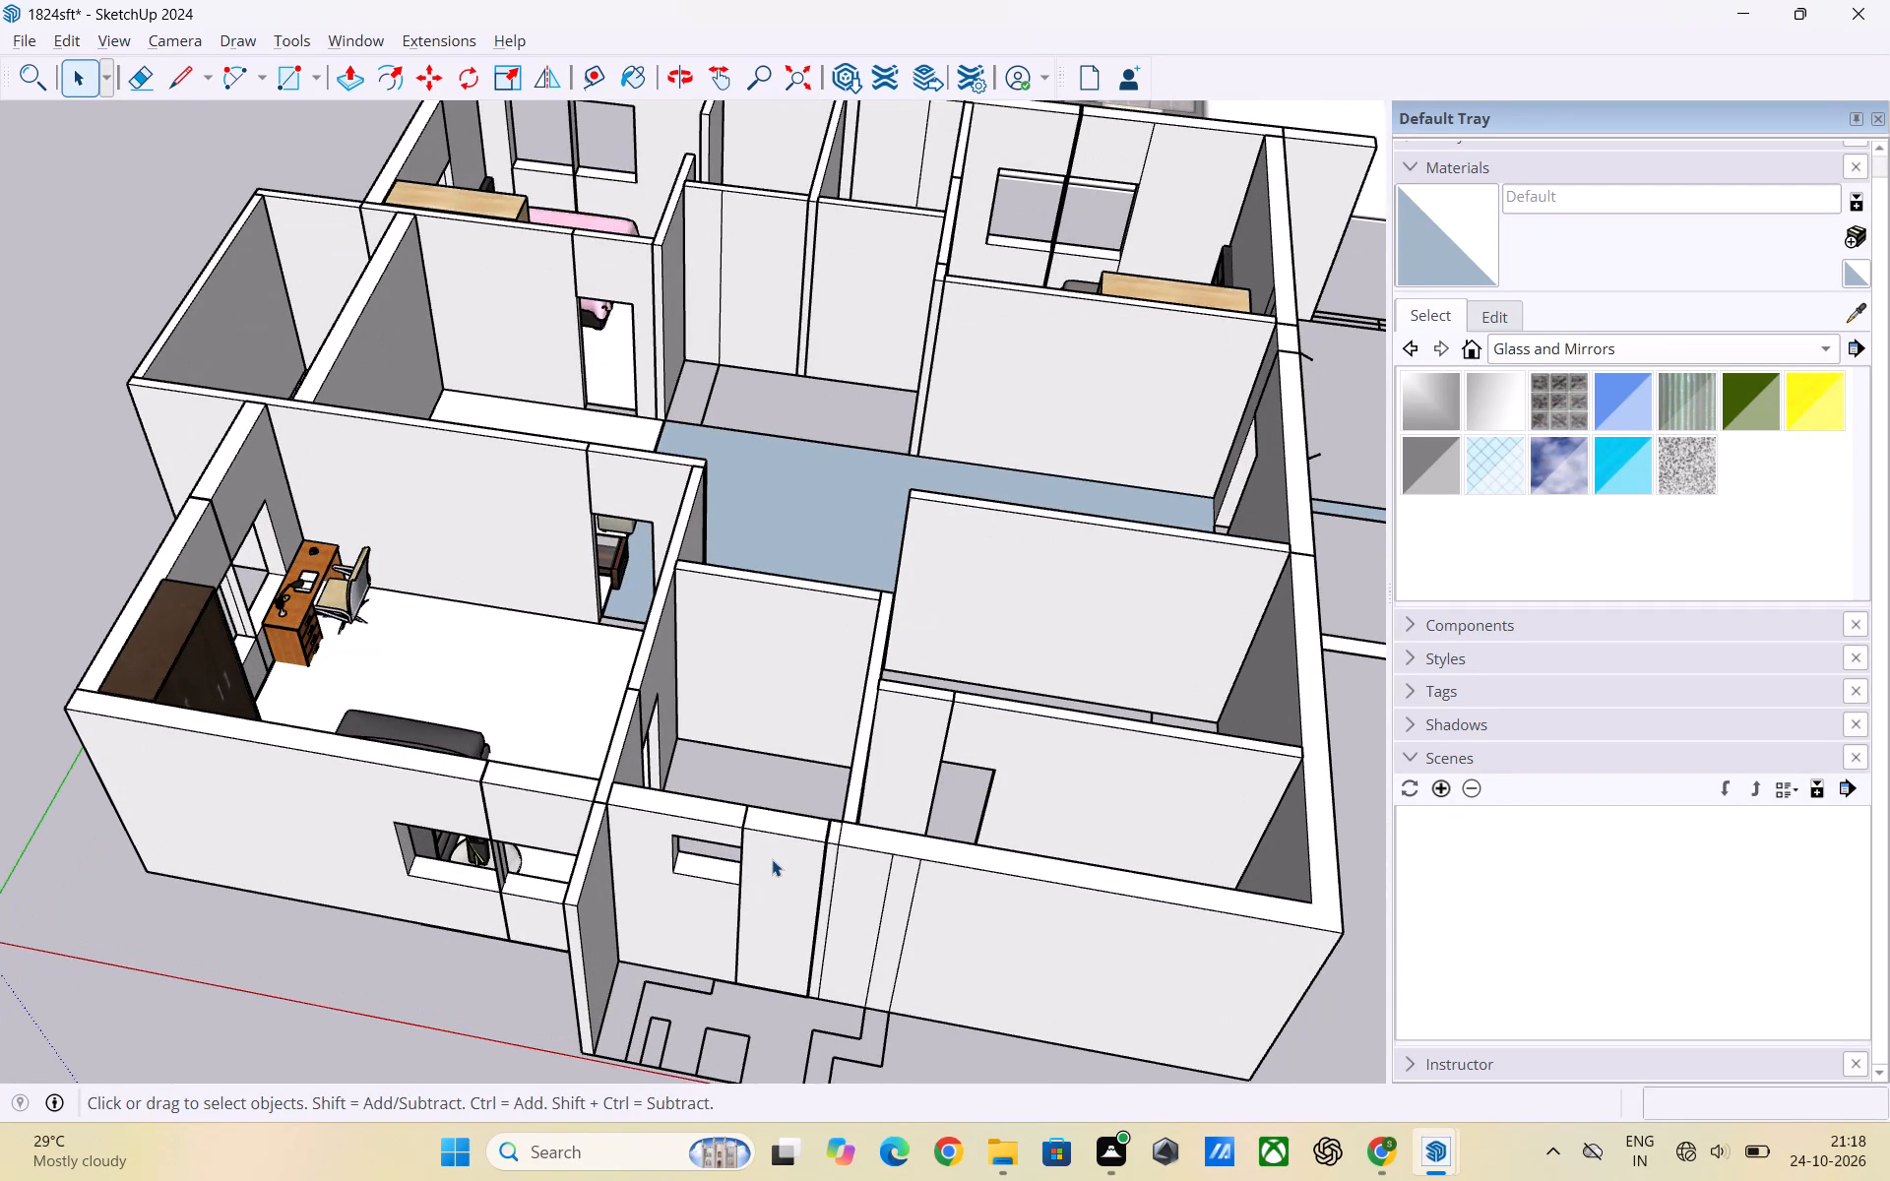
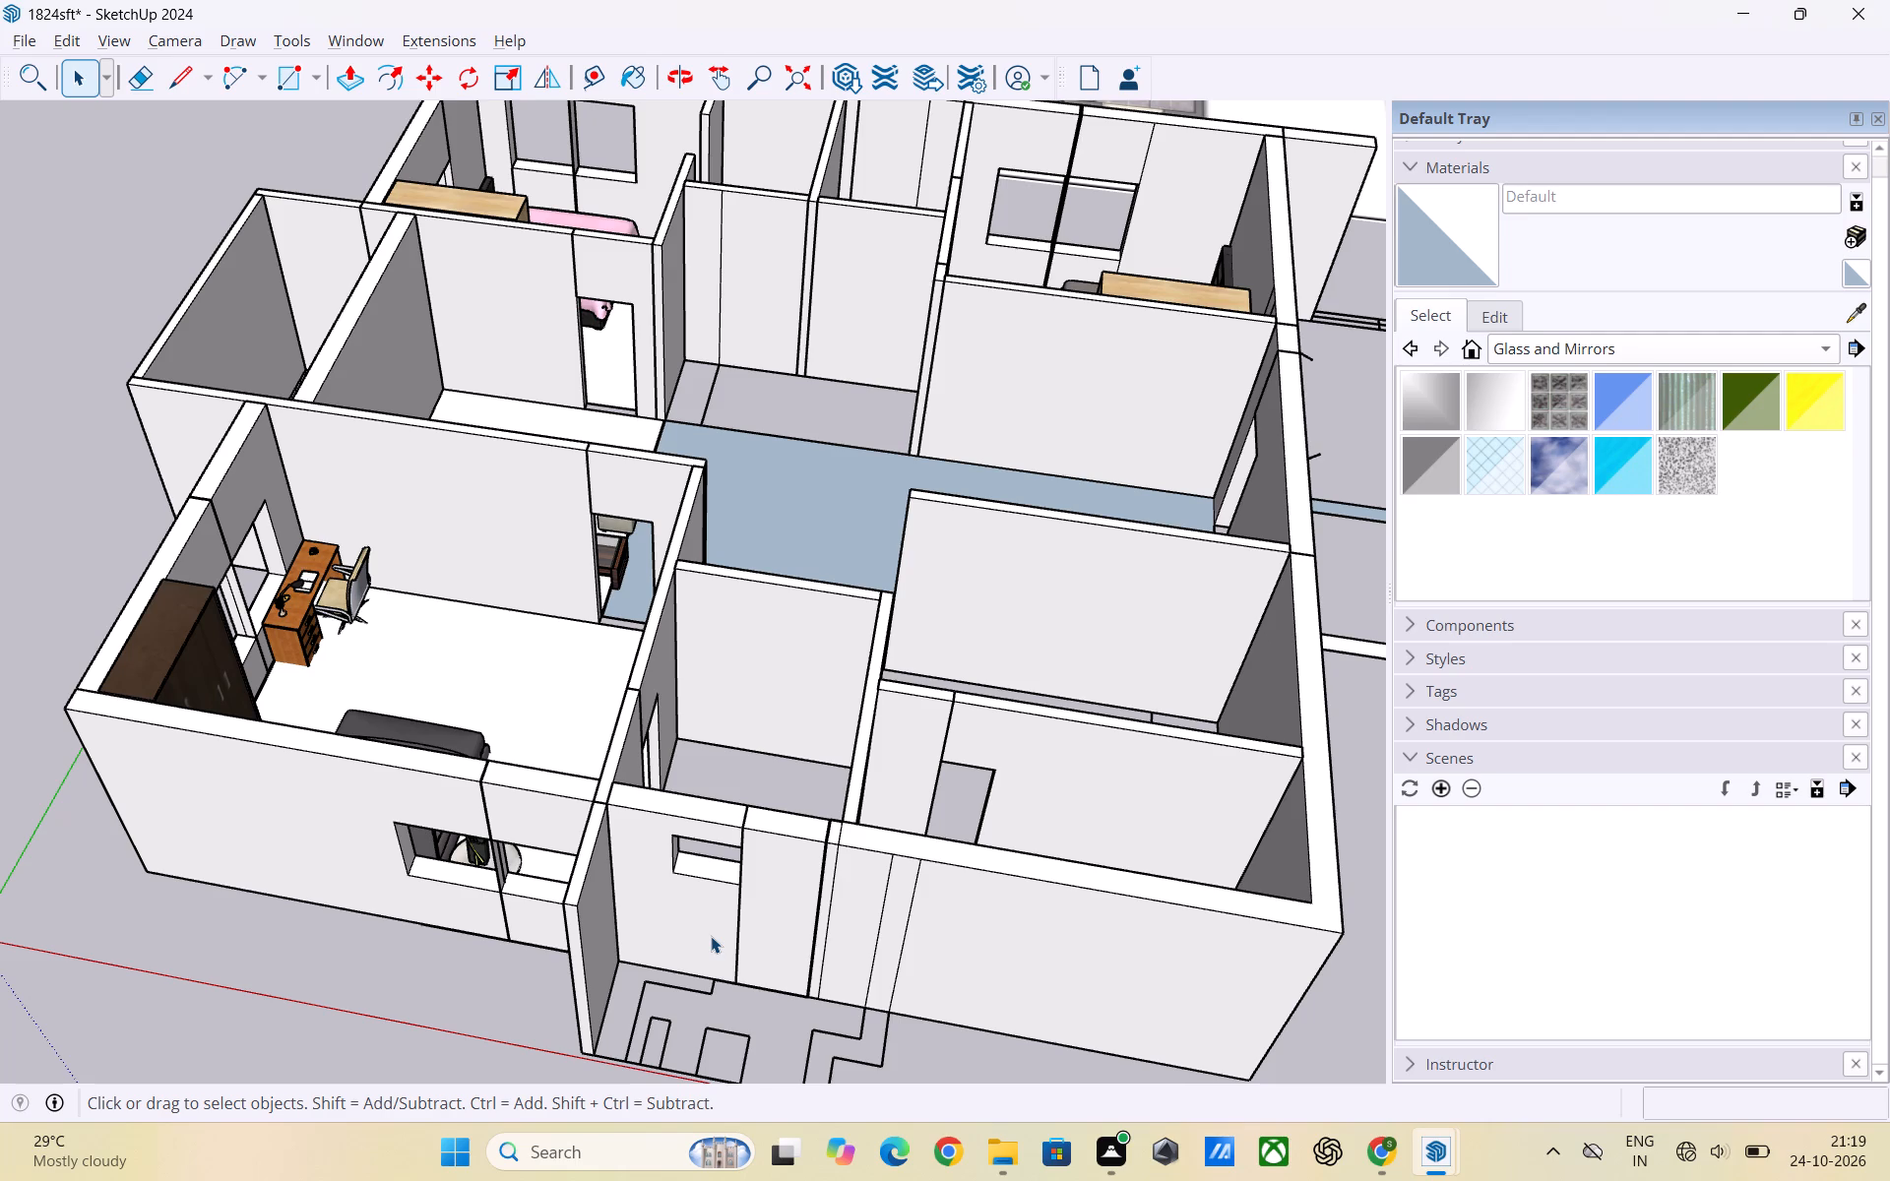
# Examine the whole furnished apartment from above alongside the reference floor plan and the neighbouring unit's outline.
pyautogui.scroll(-12, 711, 936)
pyautogui.moveTo(503, 733); pyautogui.dragTo(557, 785, button='middle')
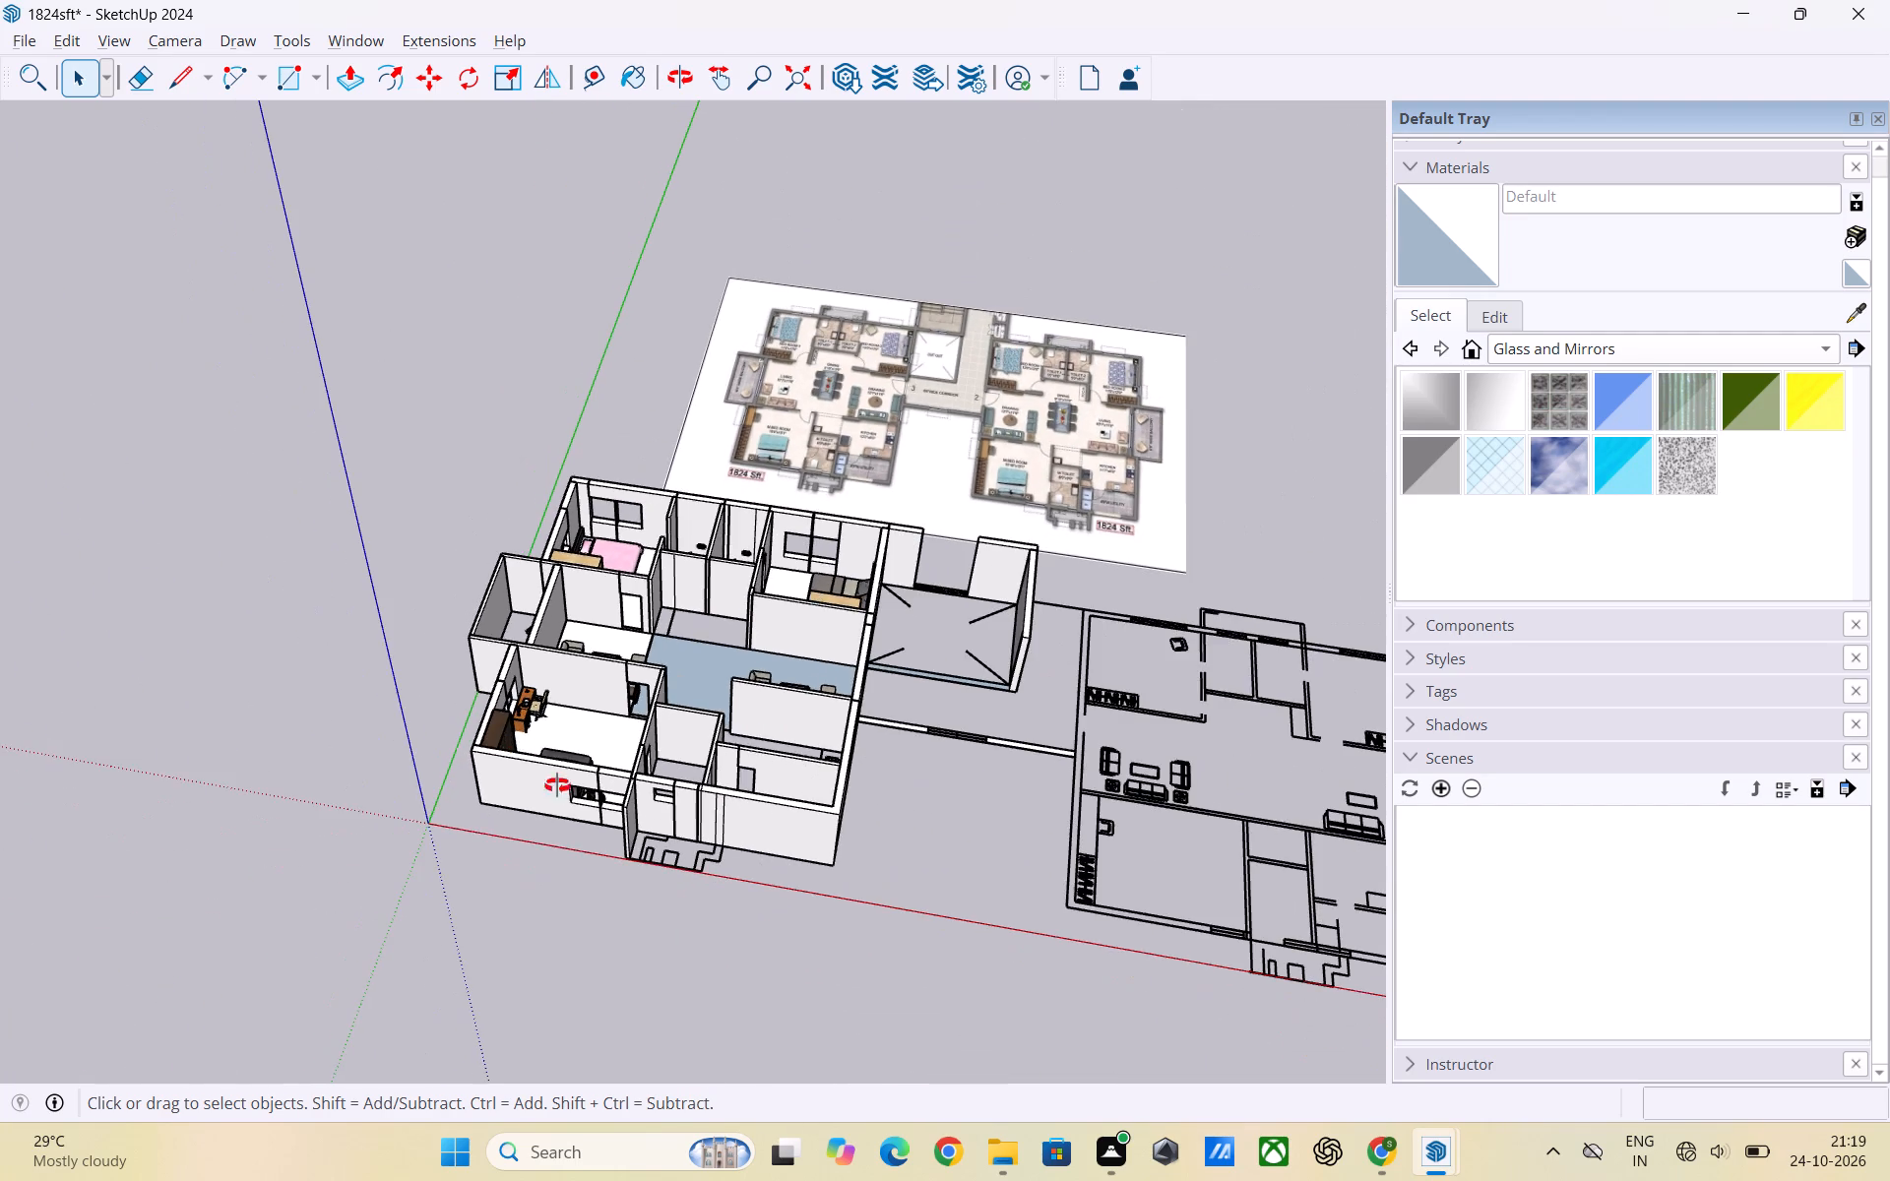
pyautogui.moveTo(557, 785); pyautogui.dragTo(607, 812, button='middle')
pyautogui.scroll(2, 842, 624)
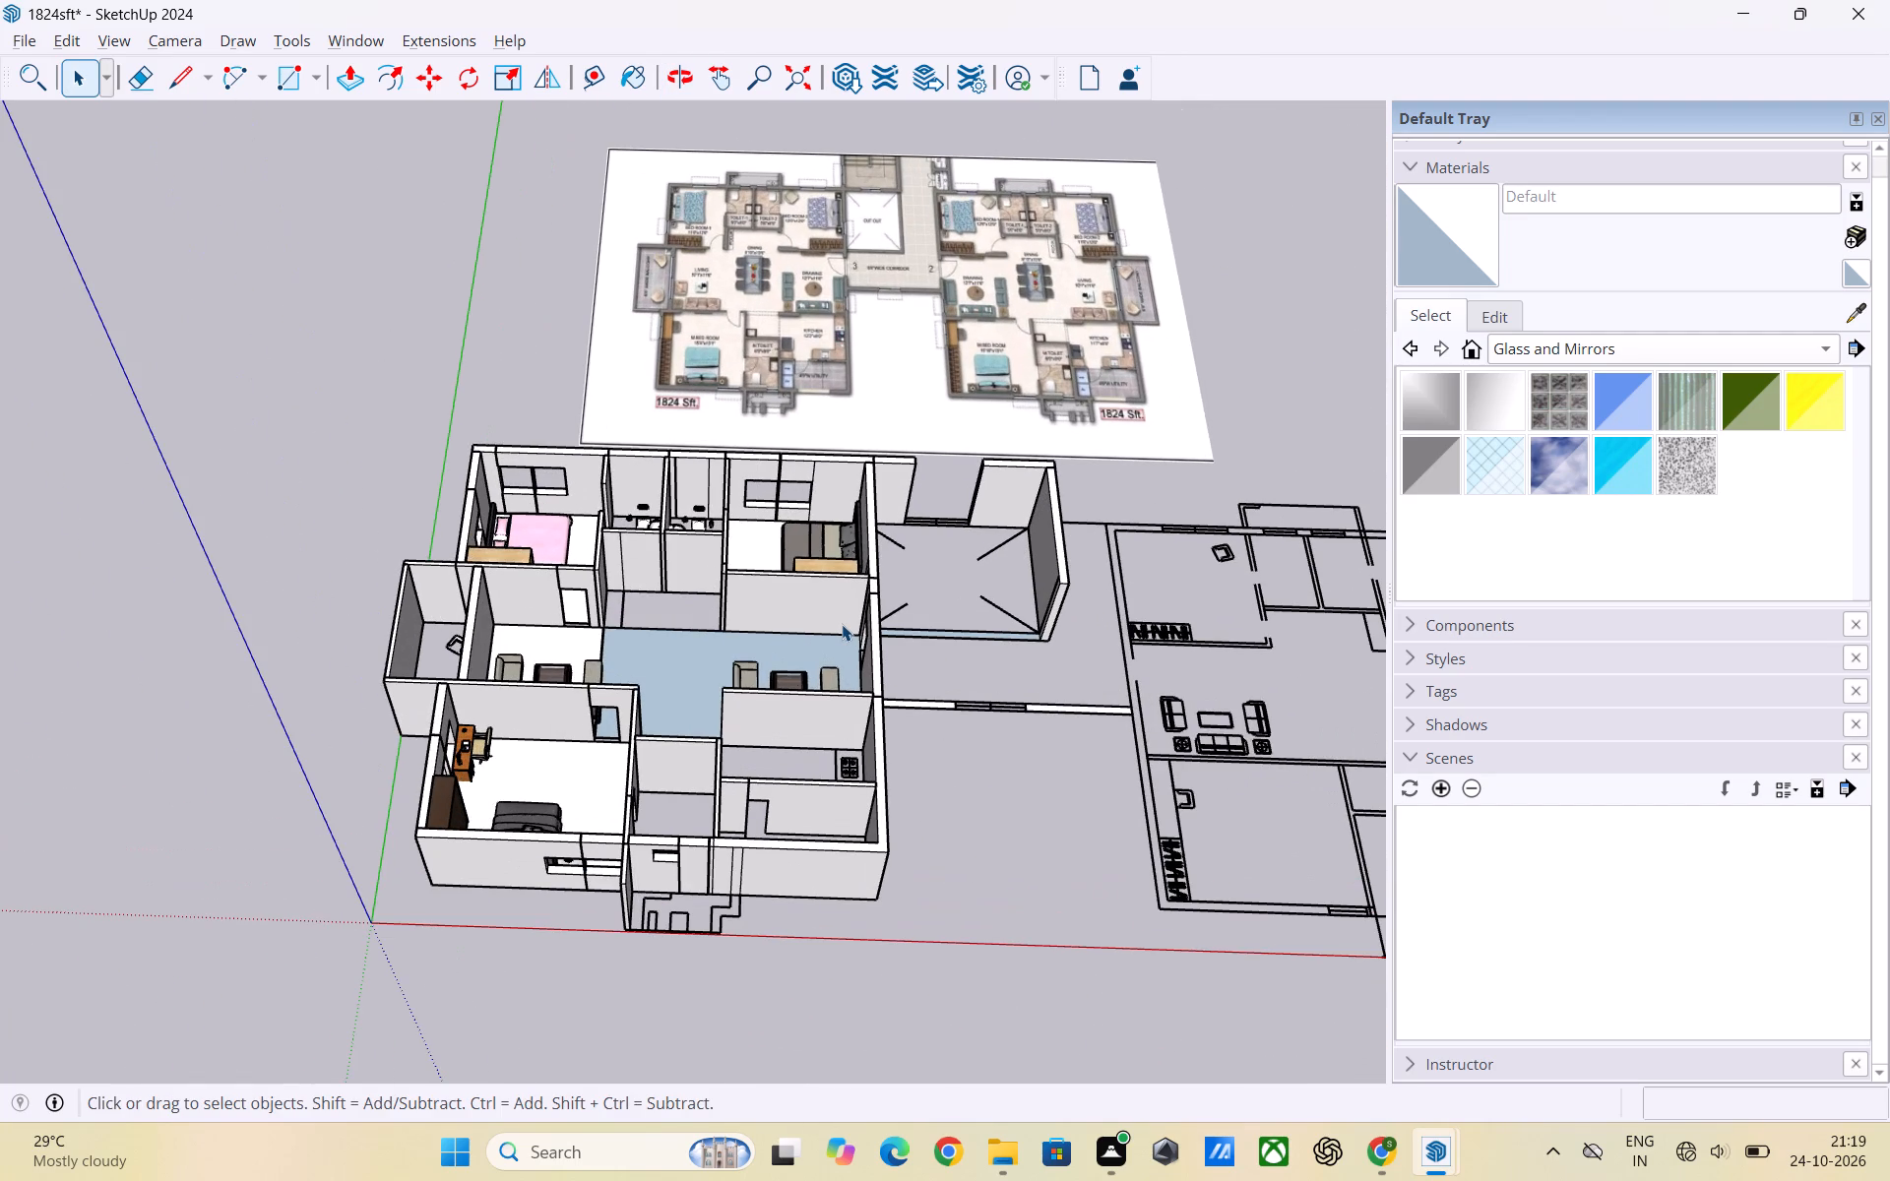
pyautogui.scroll(6, 812, 645)
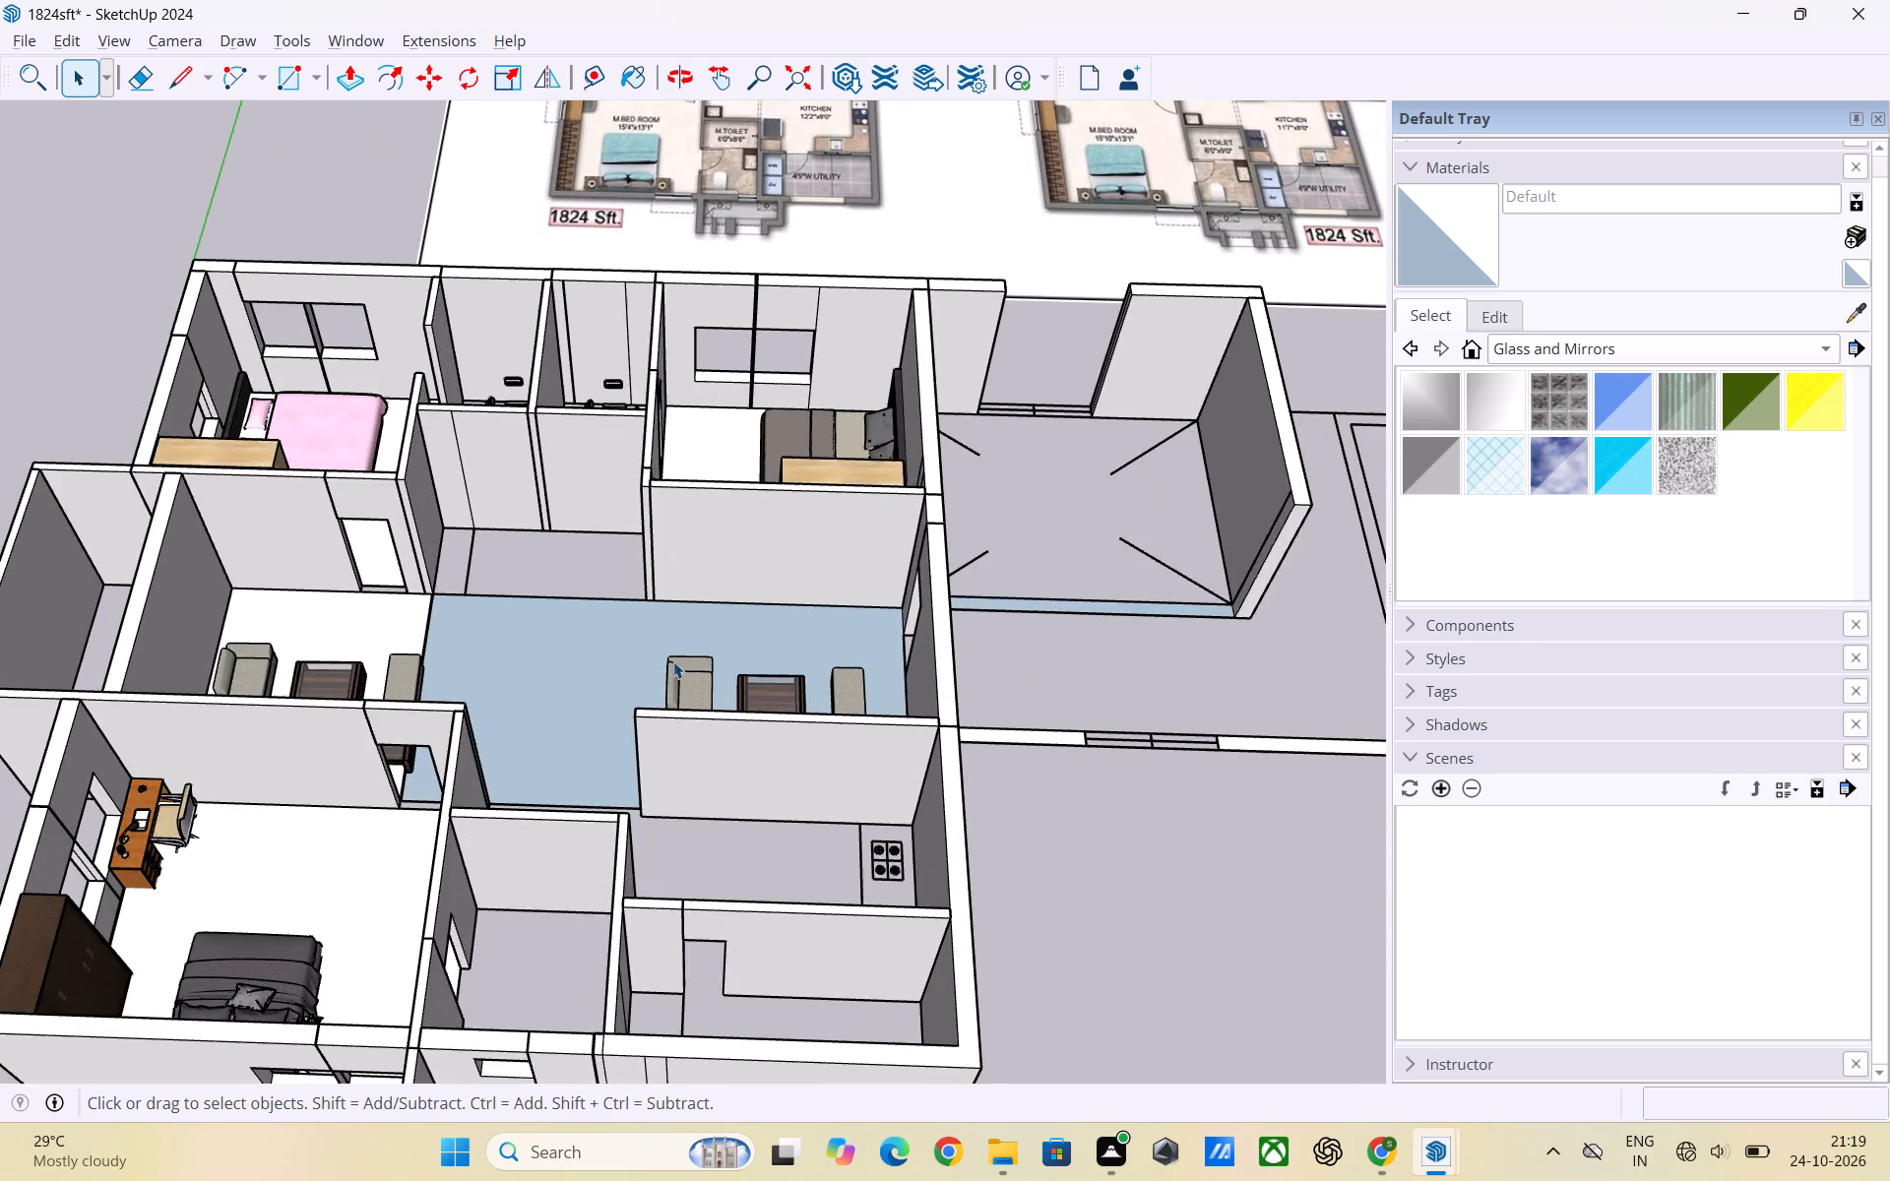
pyautogui.scroll(-9, 724, 614)
pyautogui.moveTo(670, 630); pyautogui.dragTo(670, 855, button='middle')
pyautogui.scroll(4, 641, 779)
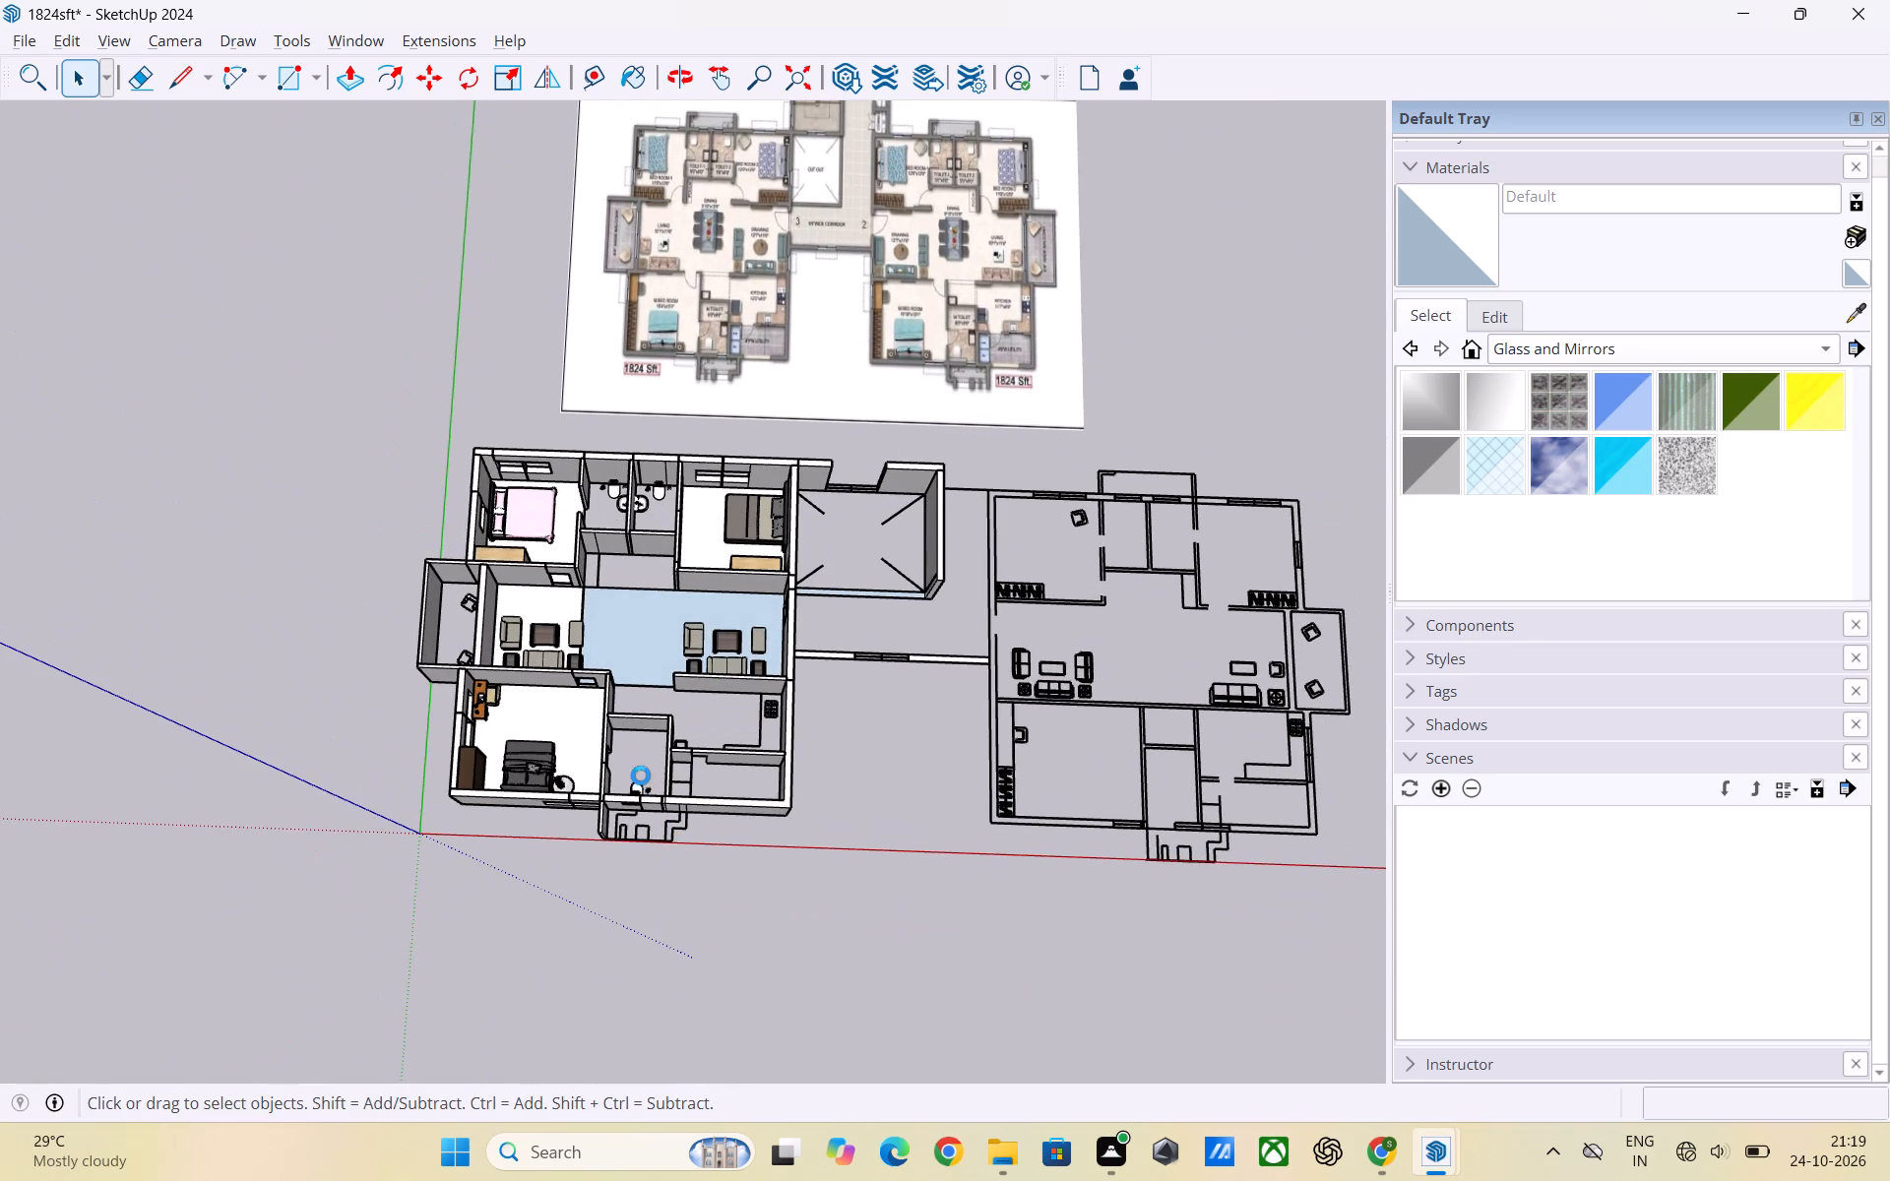
pyautogui.scroll(6, 641, 776)
pyautogui.scroll(-2, 365, 706)
# Examine the master toilet and kitchen area from above, and the two toilets with washbasins between the bedrooms.
pyautogui.scroll(9, 665, 721)
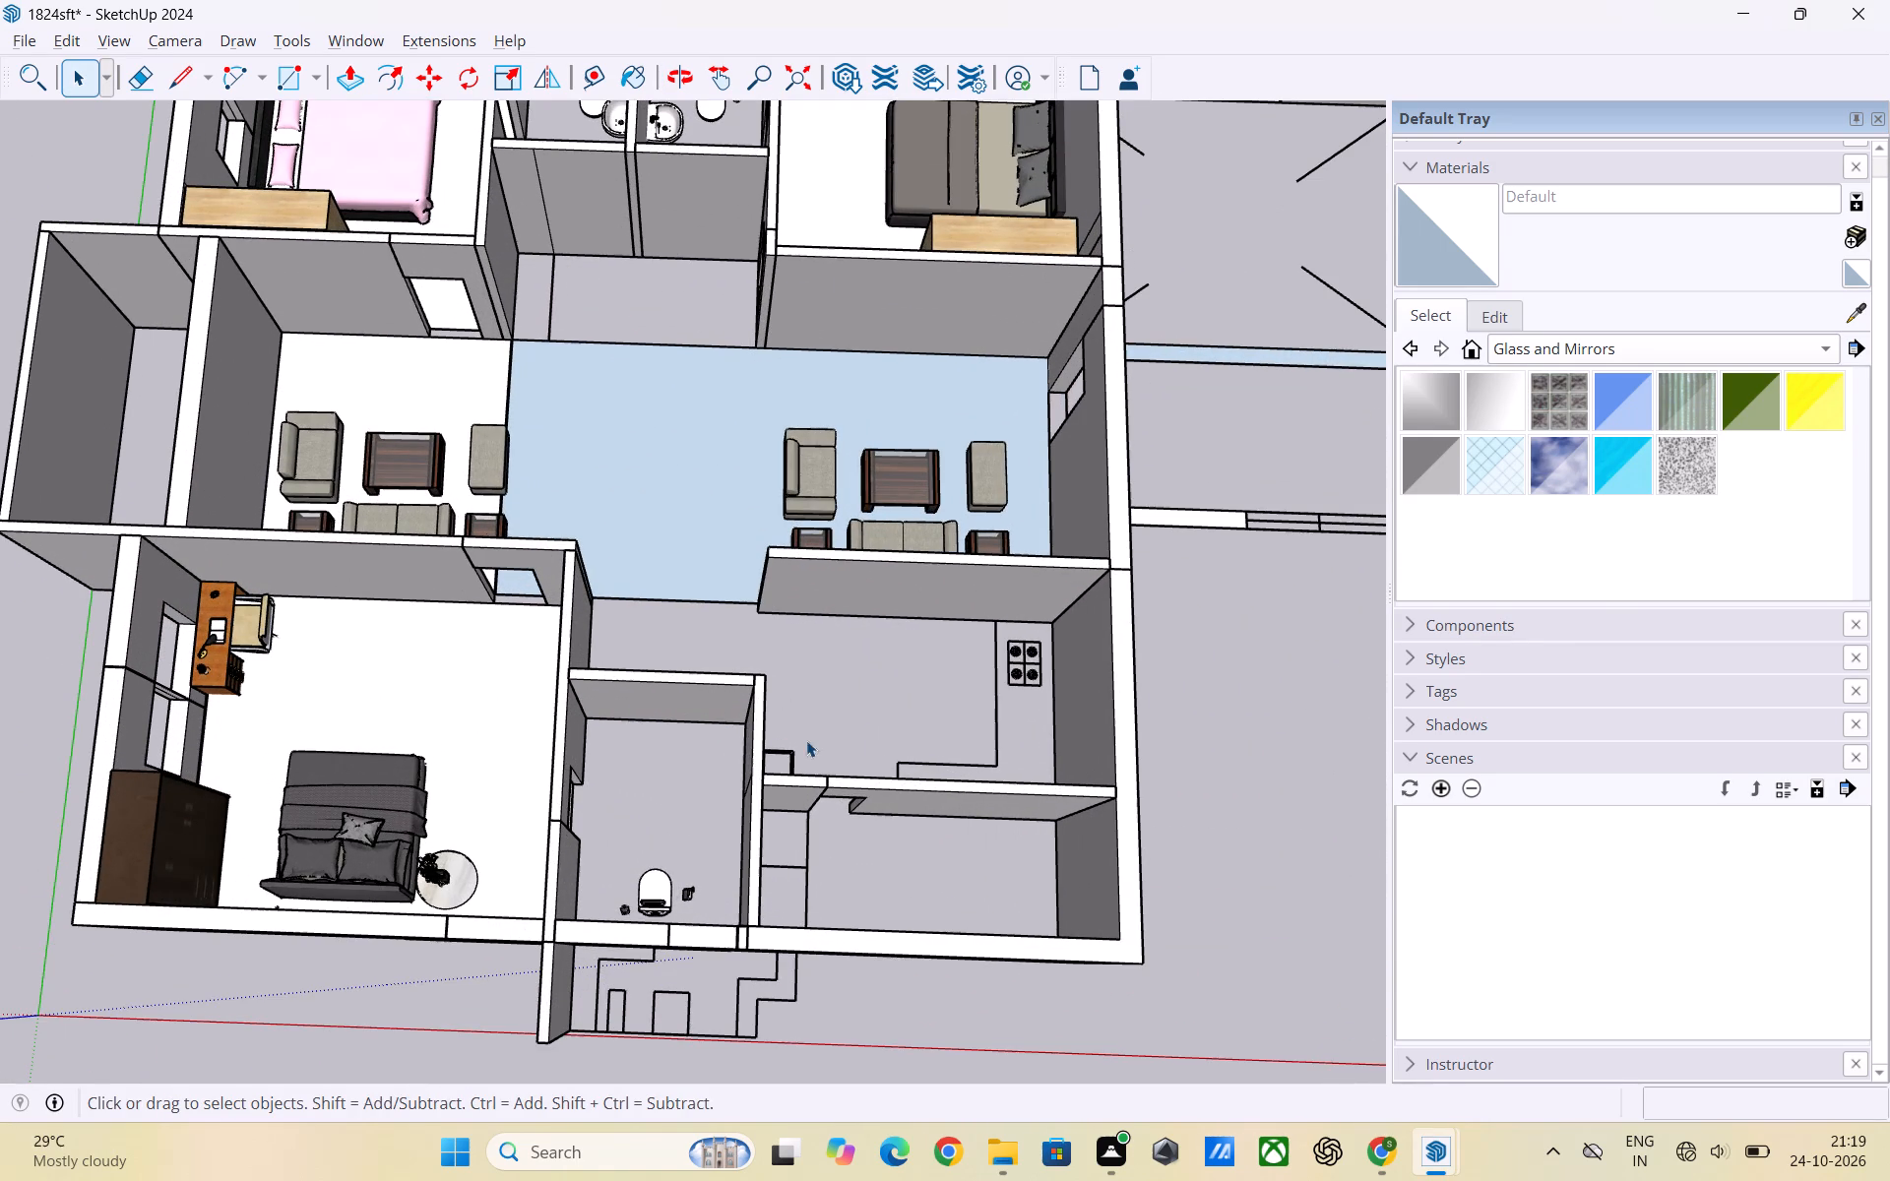
pyautogui.scroll(-2, 459, 703)
pyautogui.scroll(-3, 662, 729)
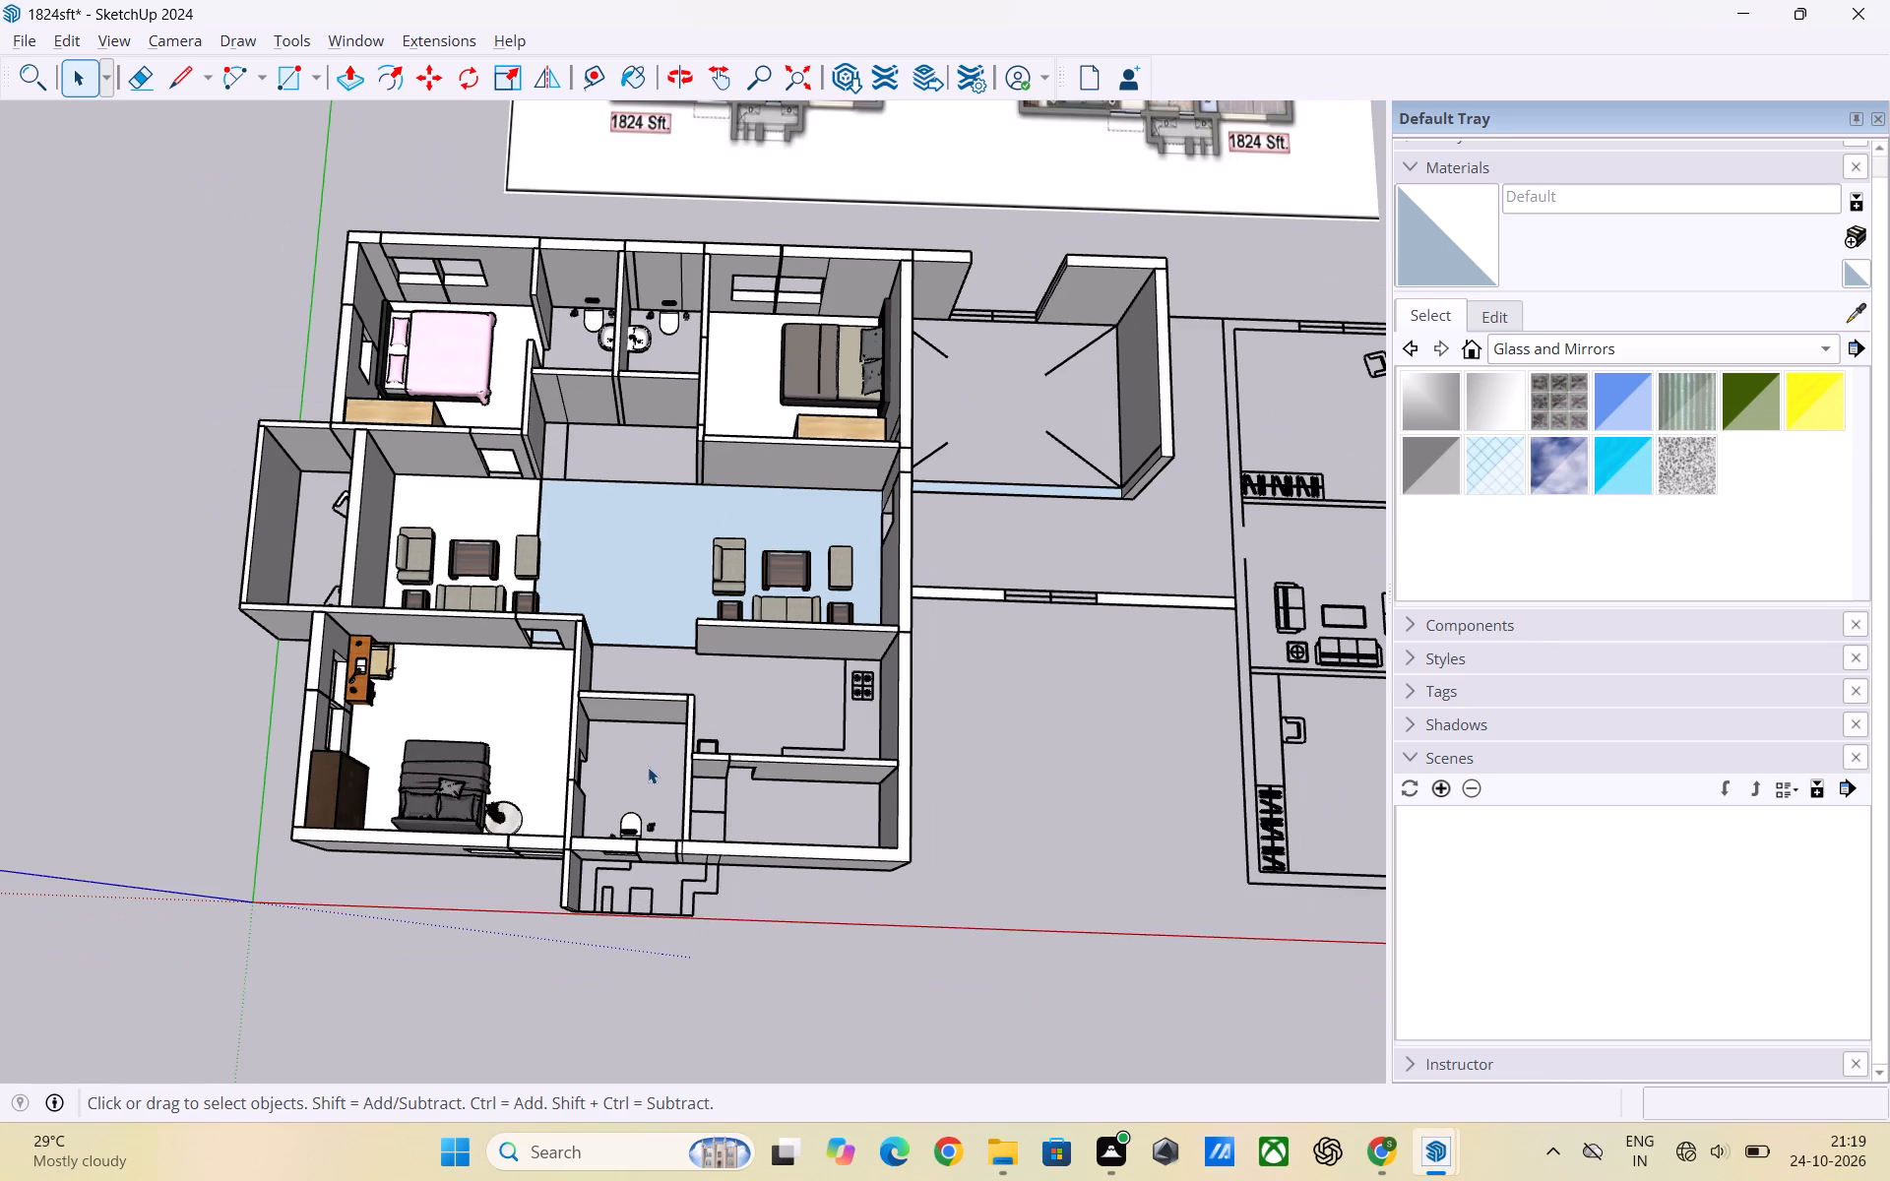
pyautogui.scroll(2, 631, 722)
pyautogui.moveTo(695, 838); pyautogui.dragTo(713, 868, button='middle')
pyautogui.scroll(-3, 638, 684)
pyautogui.scroll(5, 593, 348)
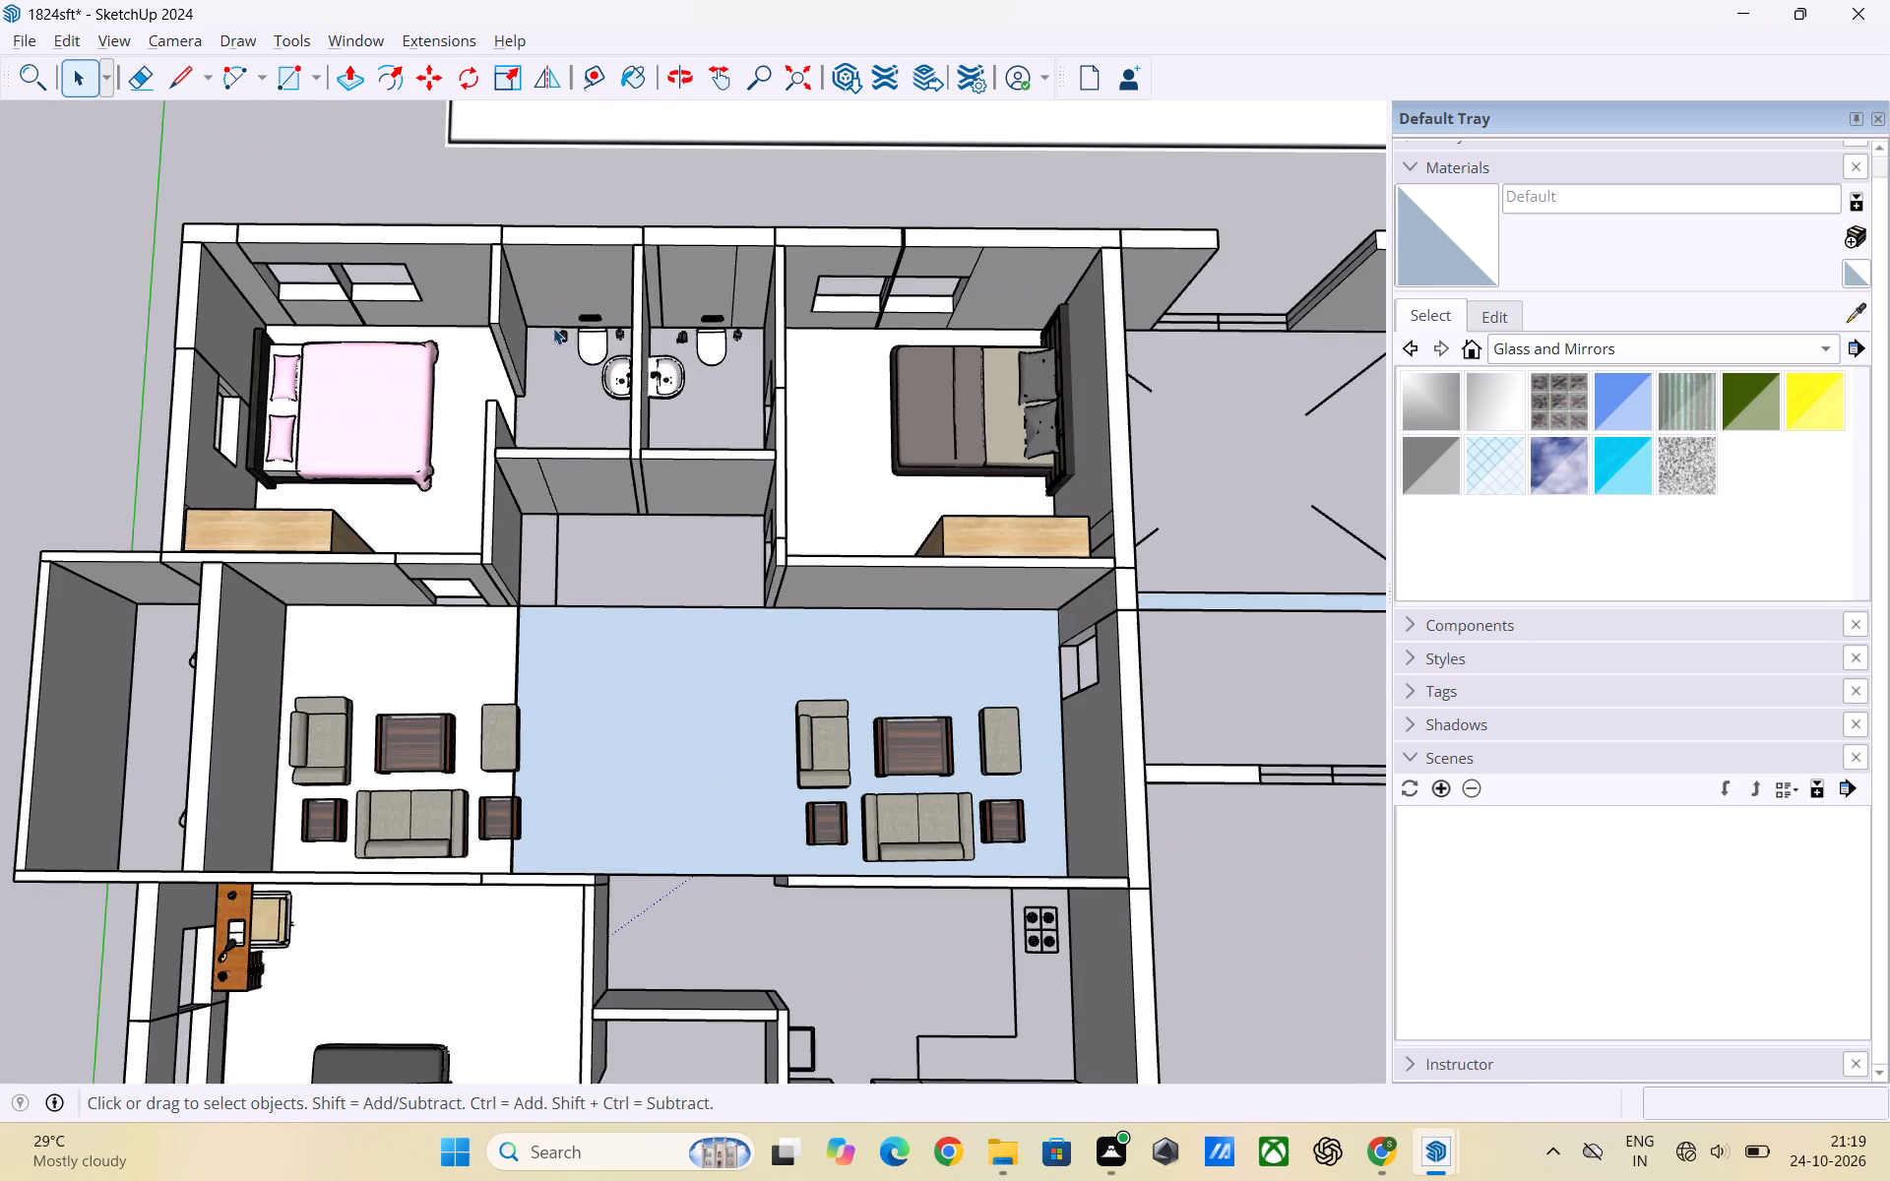
pyautogui.moveTo(553, 329); pyautogui.dragTo(591, 435, button='middle')
pyautogui.scroll(2, 494, 355)
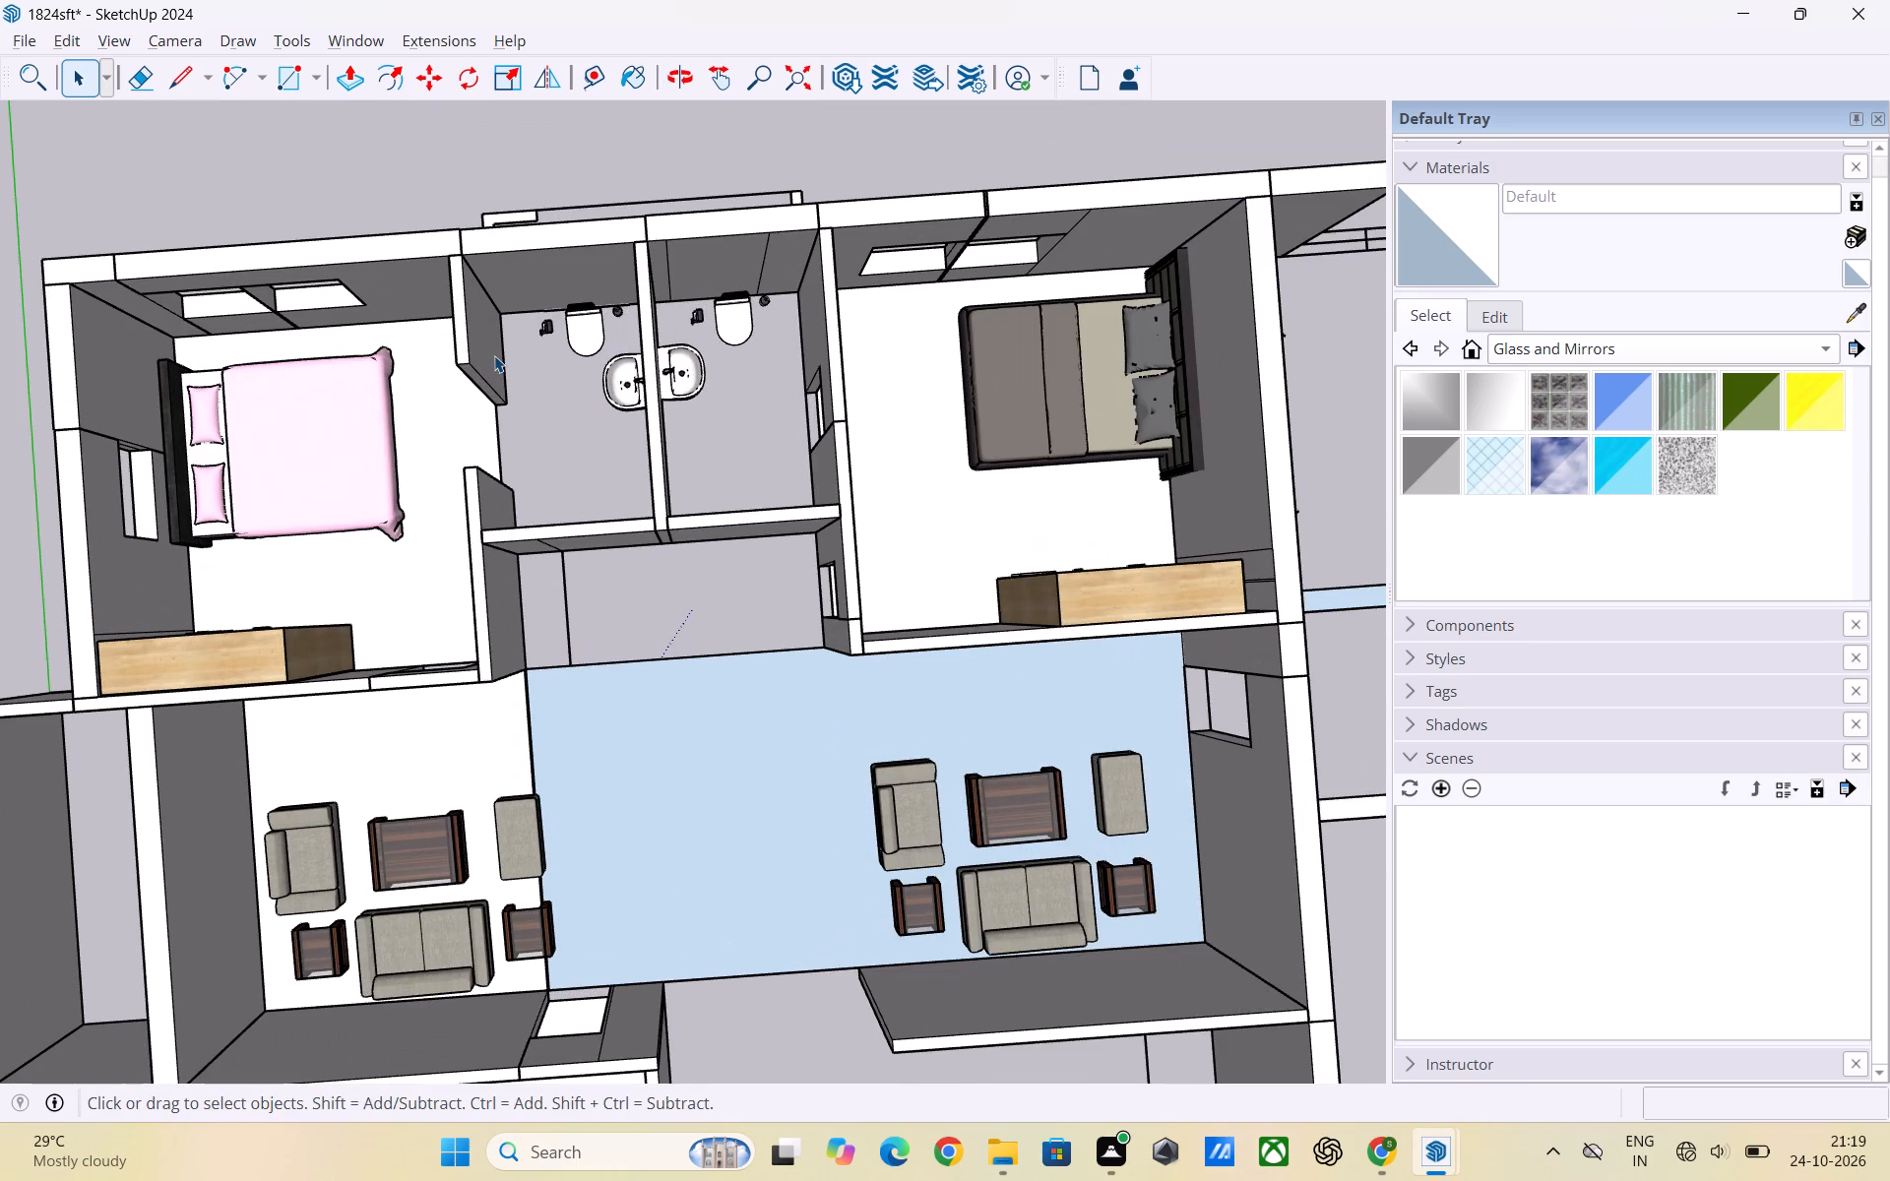
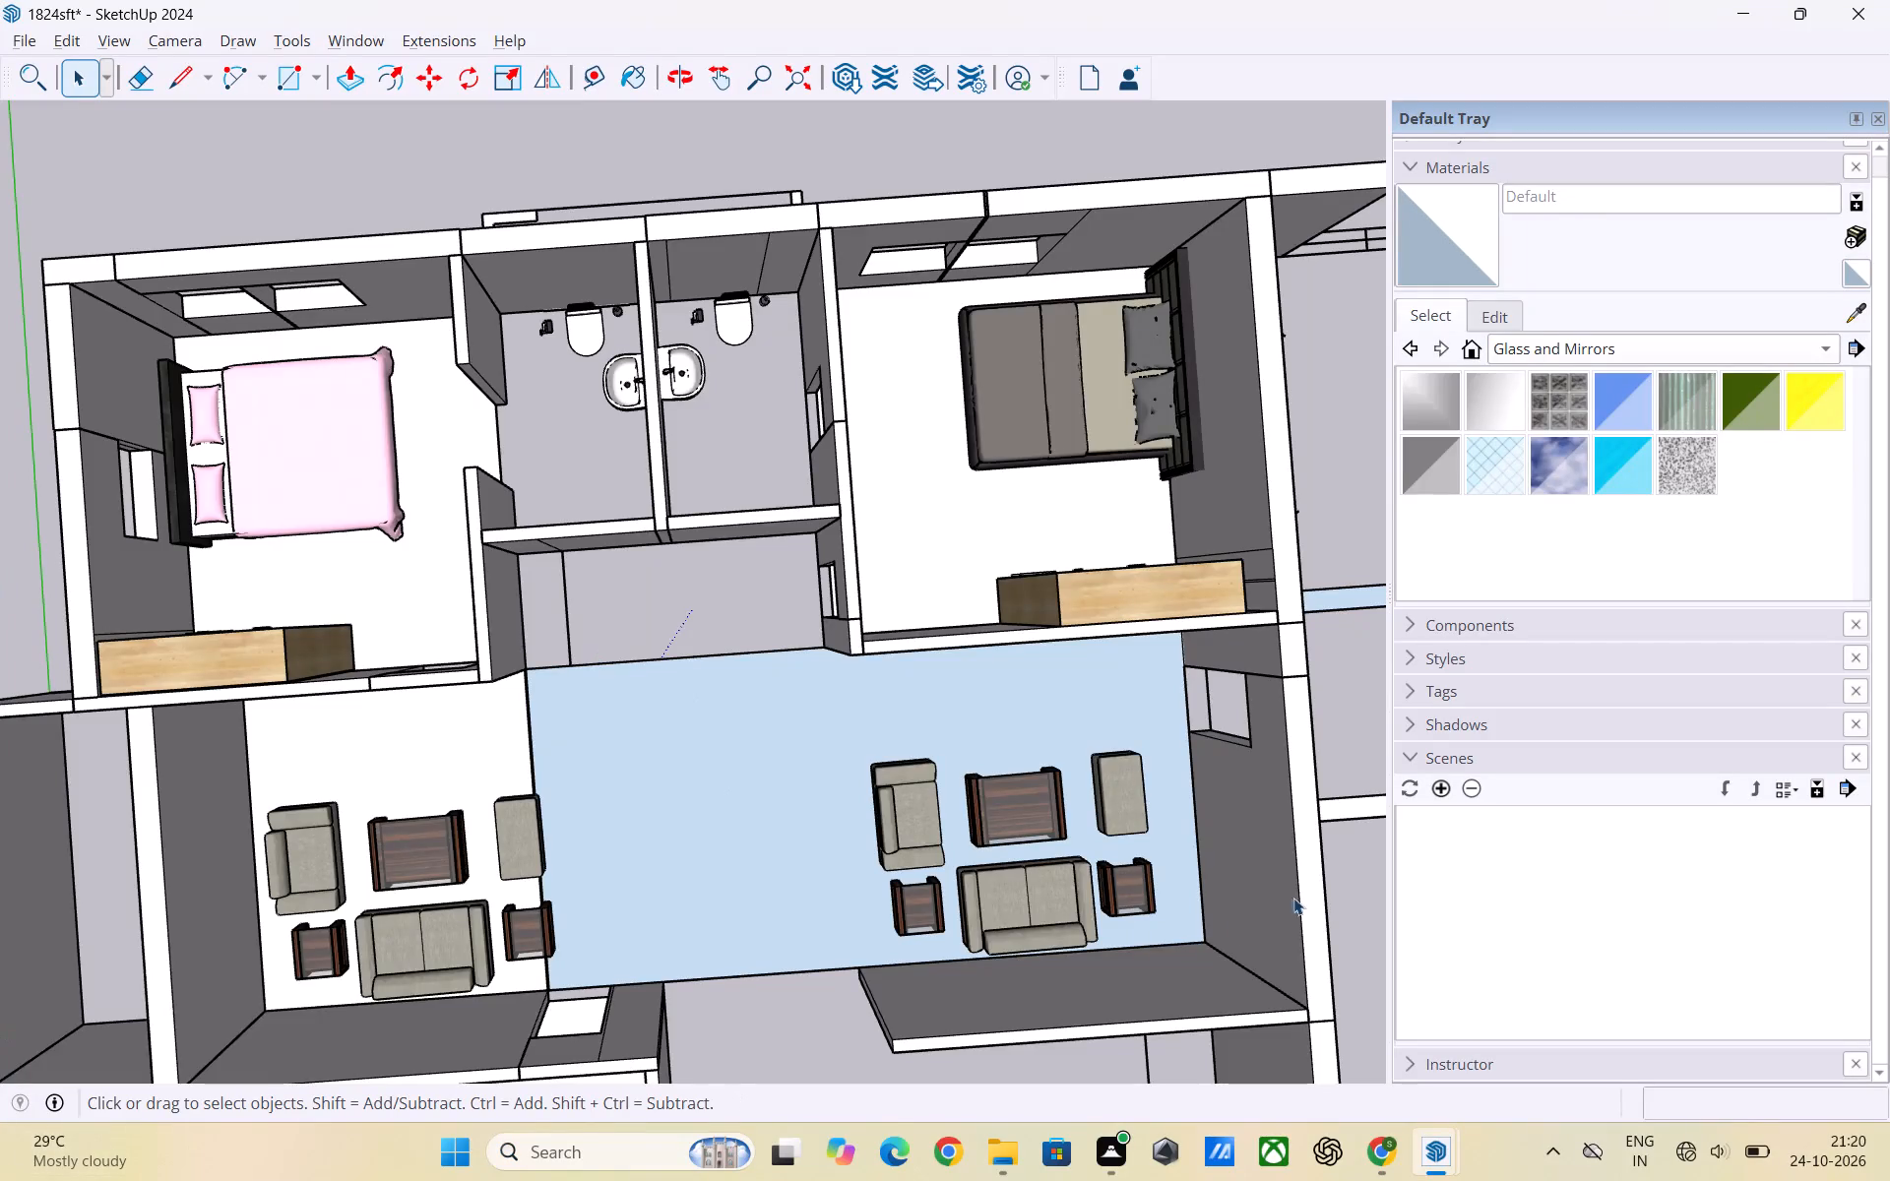
# Examine the furnished apartment and its toilets from above alongside the reference floor plan.
pyautogui.scroll(-8, 1338, 865)
pyautogui.moveTo(926, 963); pyautogui.dragTo(748, 801, button='middle')
pyautogui.scroll(3, 844, 900)
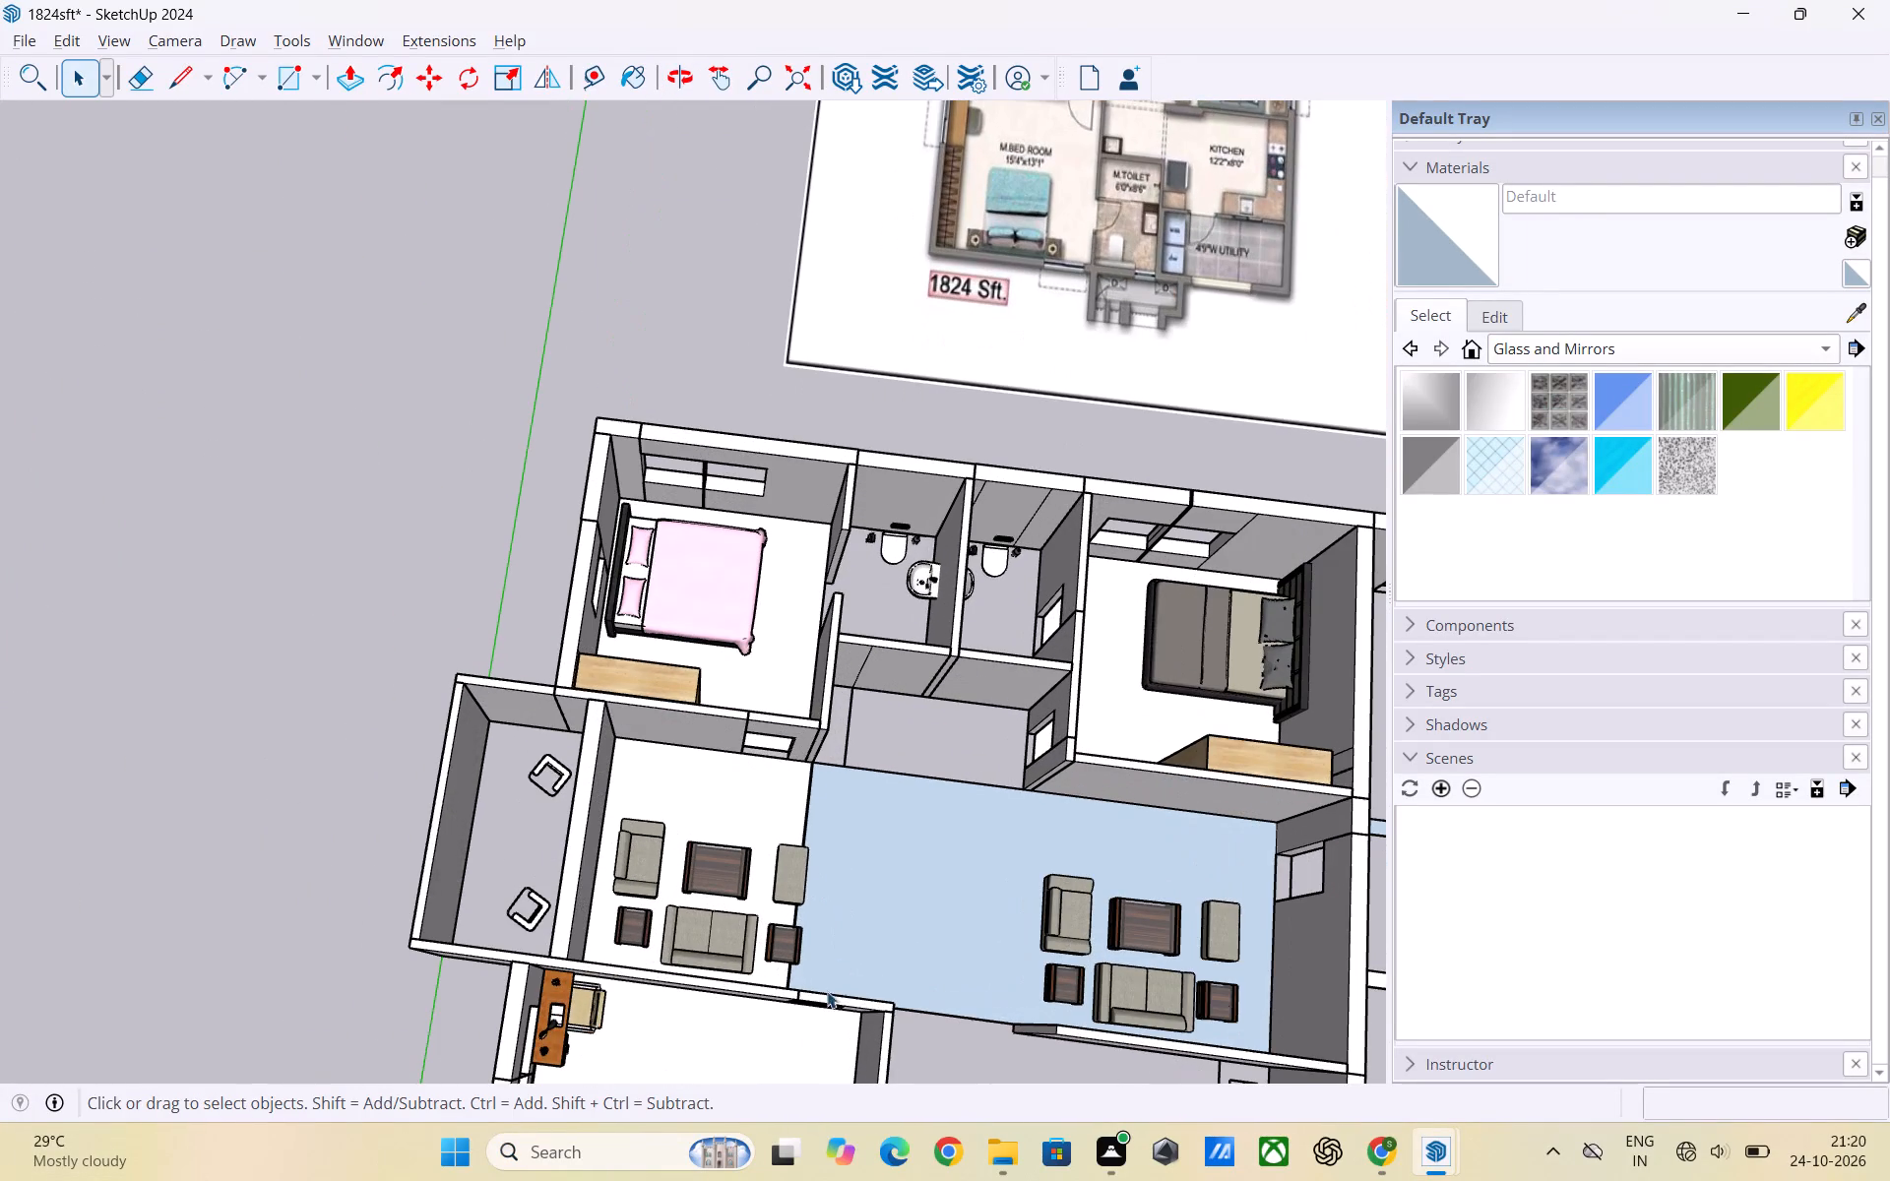
pyautogui.scroll(-3, 610, 999)
pyautogui.scroll(-6, 279, 742)
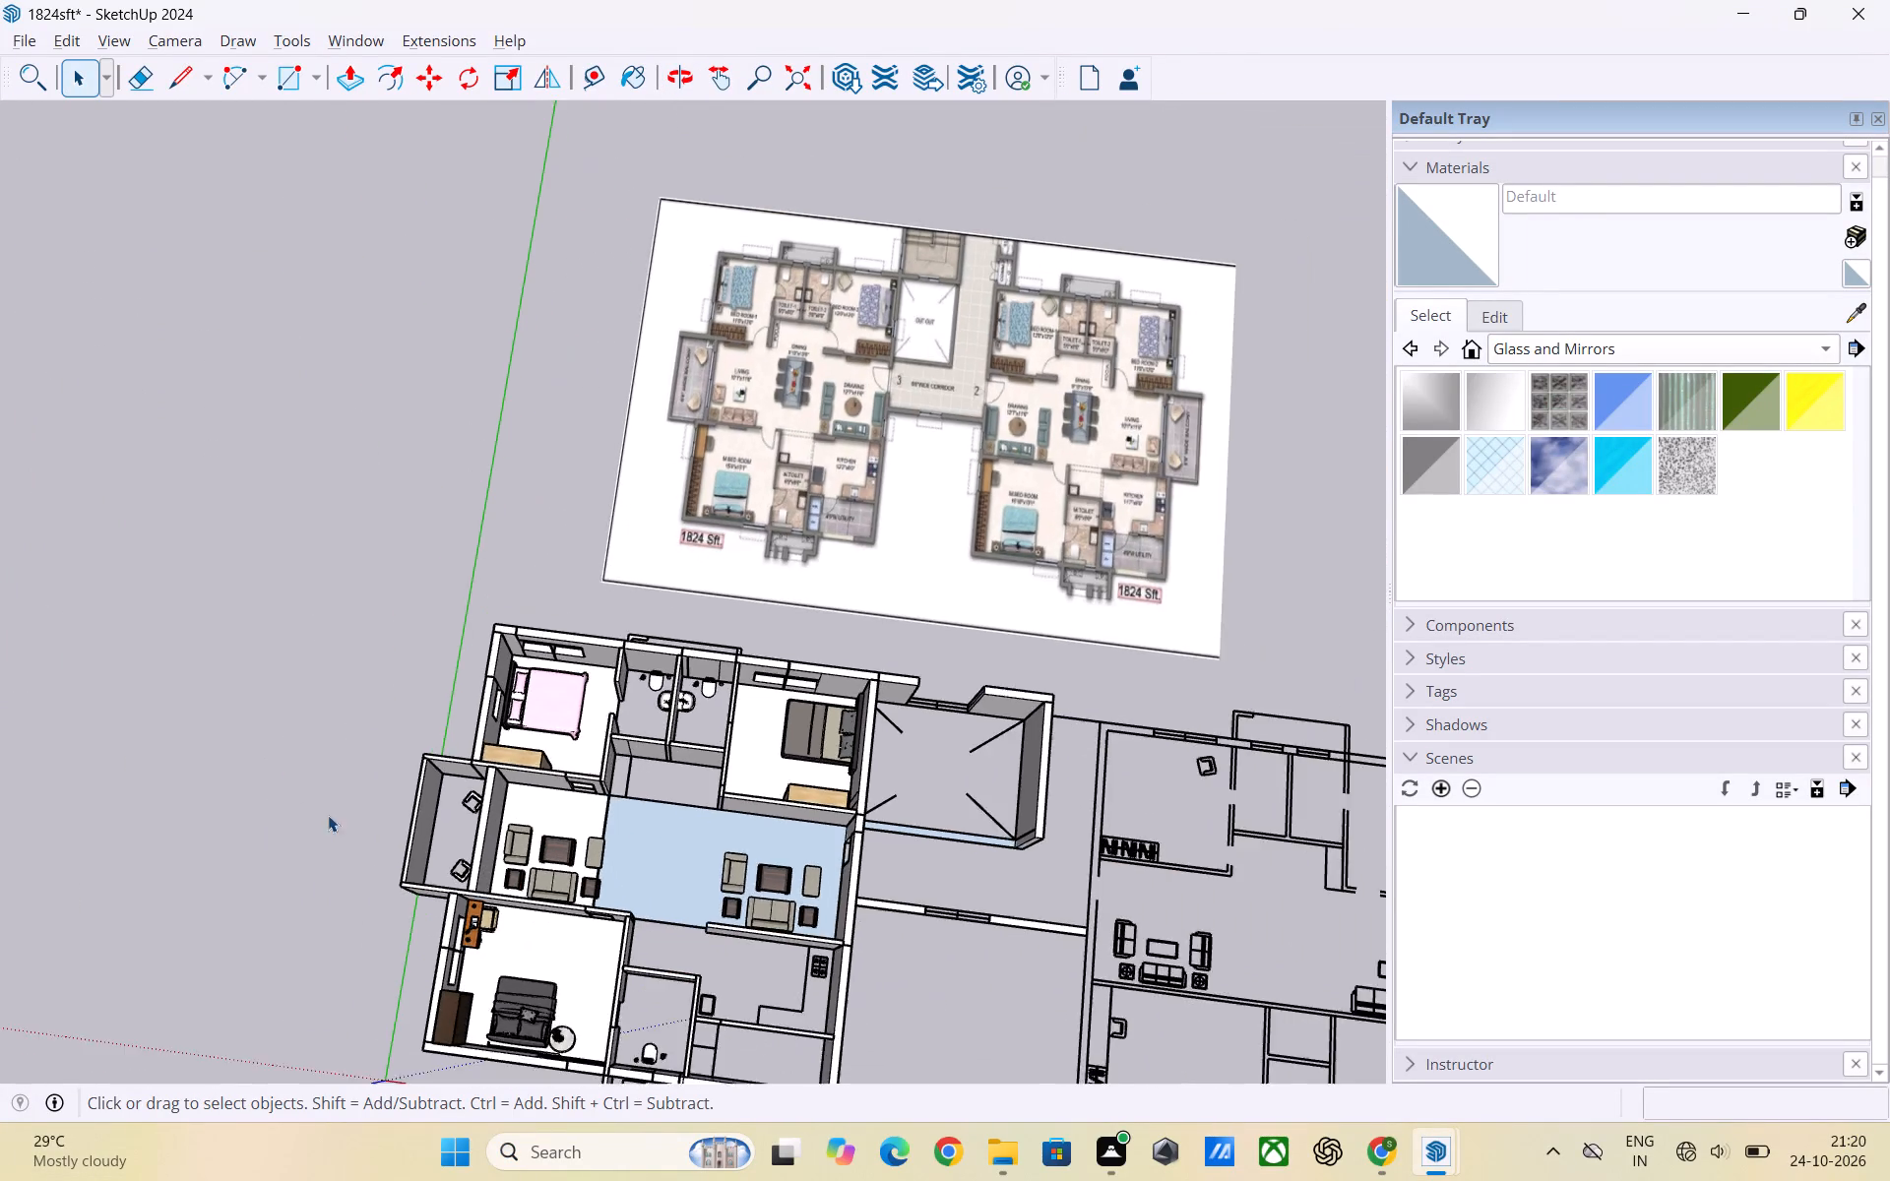
pyautogui.moveTo(387, 848); pyautogui.dragTo(606, 867, button='middle')
pyautogui.scroll(9, 633, 758)
pyautogui.moveTo(804, 829); pyautogui.dragTo(508, 807, button='middle')
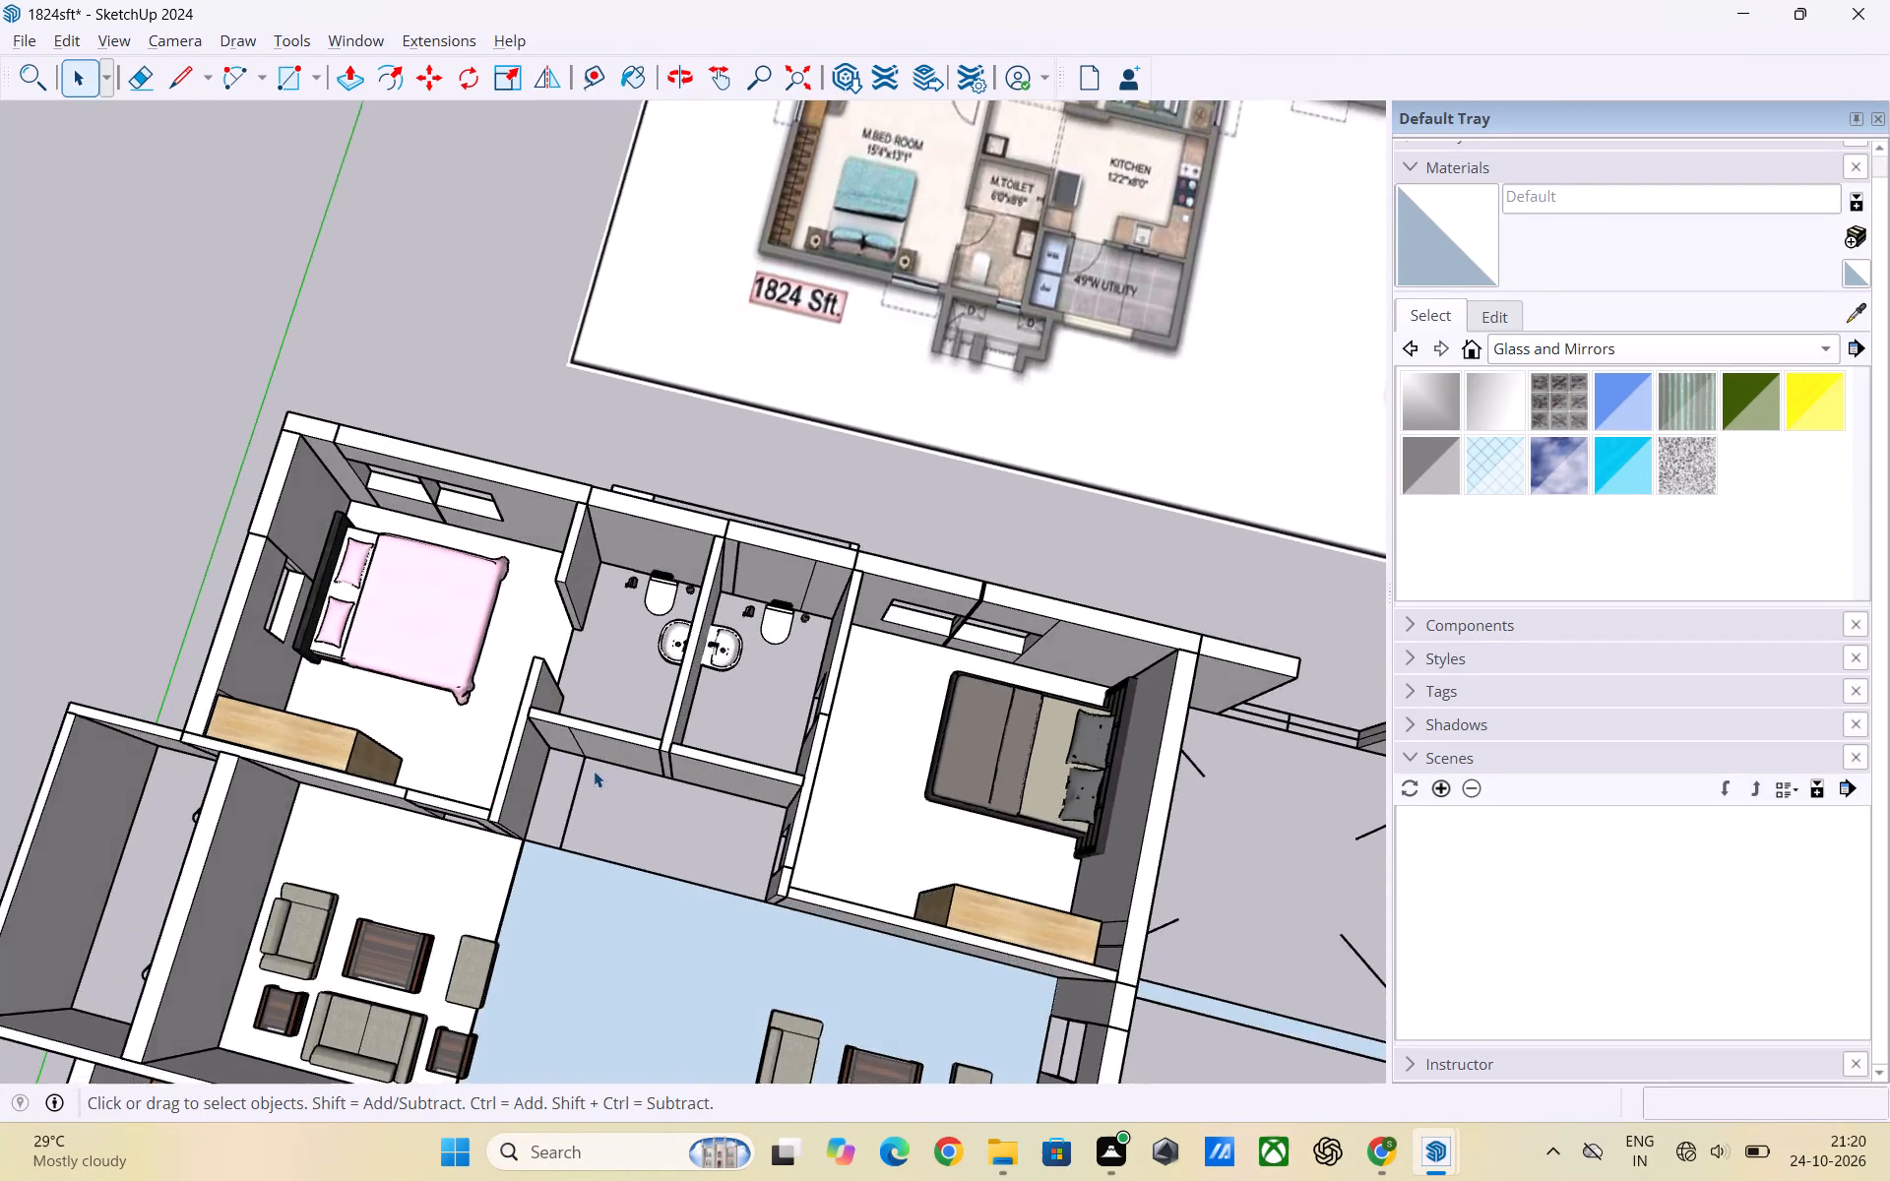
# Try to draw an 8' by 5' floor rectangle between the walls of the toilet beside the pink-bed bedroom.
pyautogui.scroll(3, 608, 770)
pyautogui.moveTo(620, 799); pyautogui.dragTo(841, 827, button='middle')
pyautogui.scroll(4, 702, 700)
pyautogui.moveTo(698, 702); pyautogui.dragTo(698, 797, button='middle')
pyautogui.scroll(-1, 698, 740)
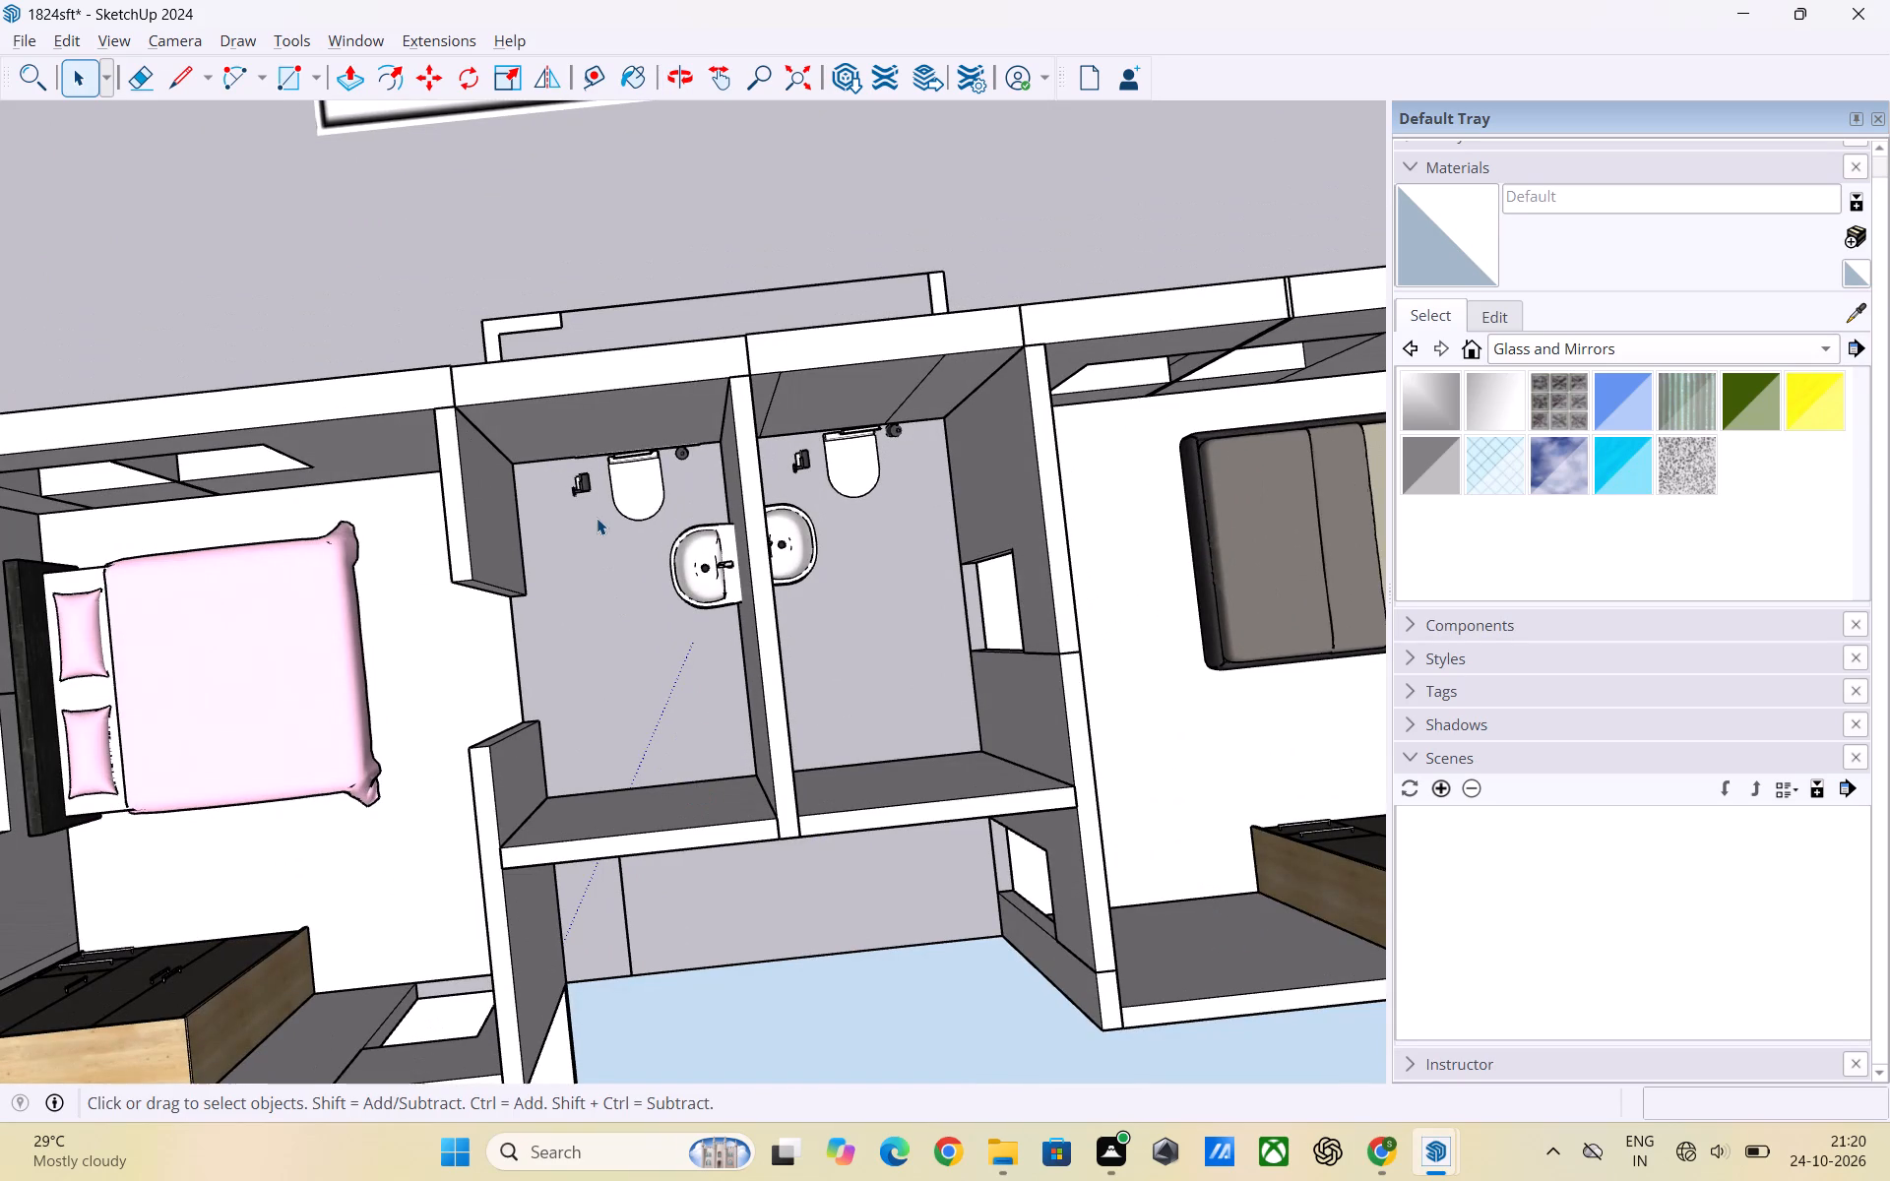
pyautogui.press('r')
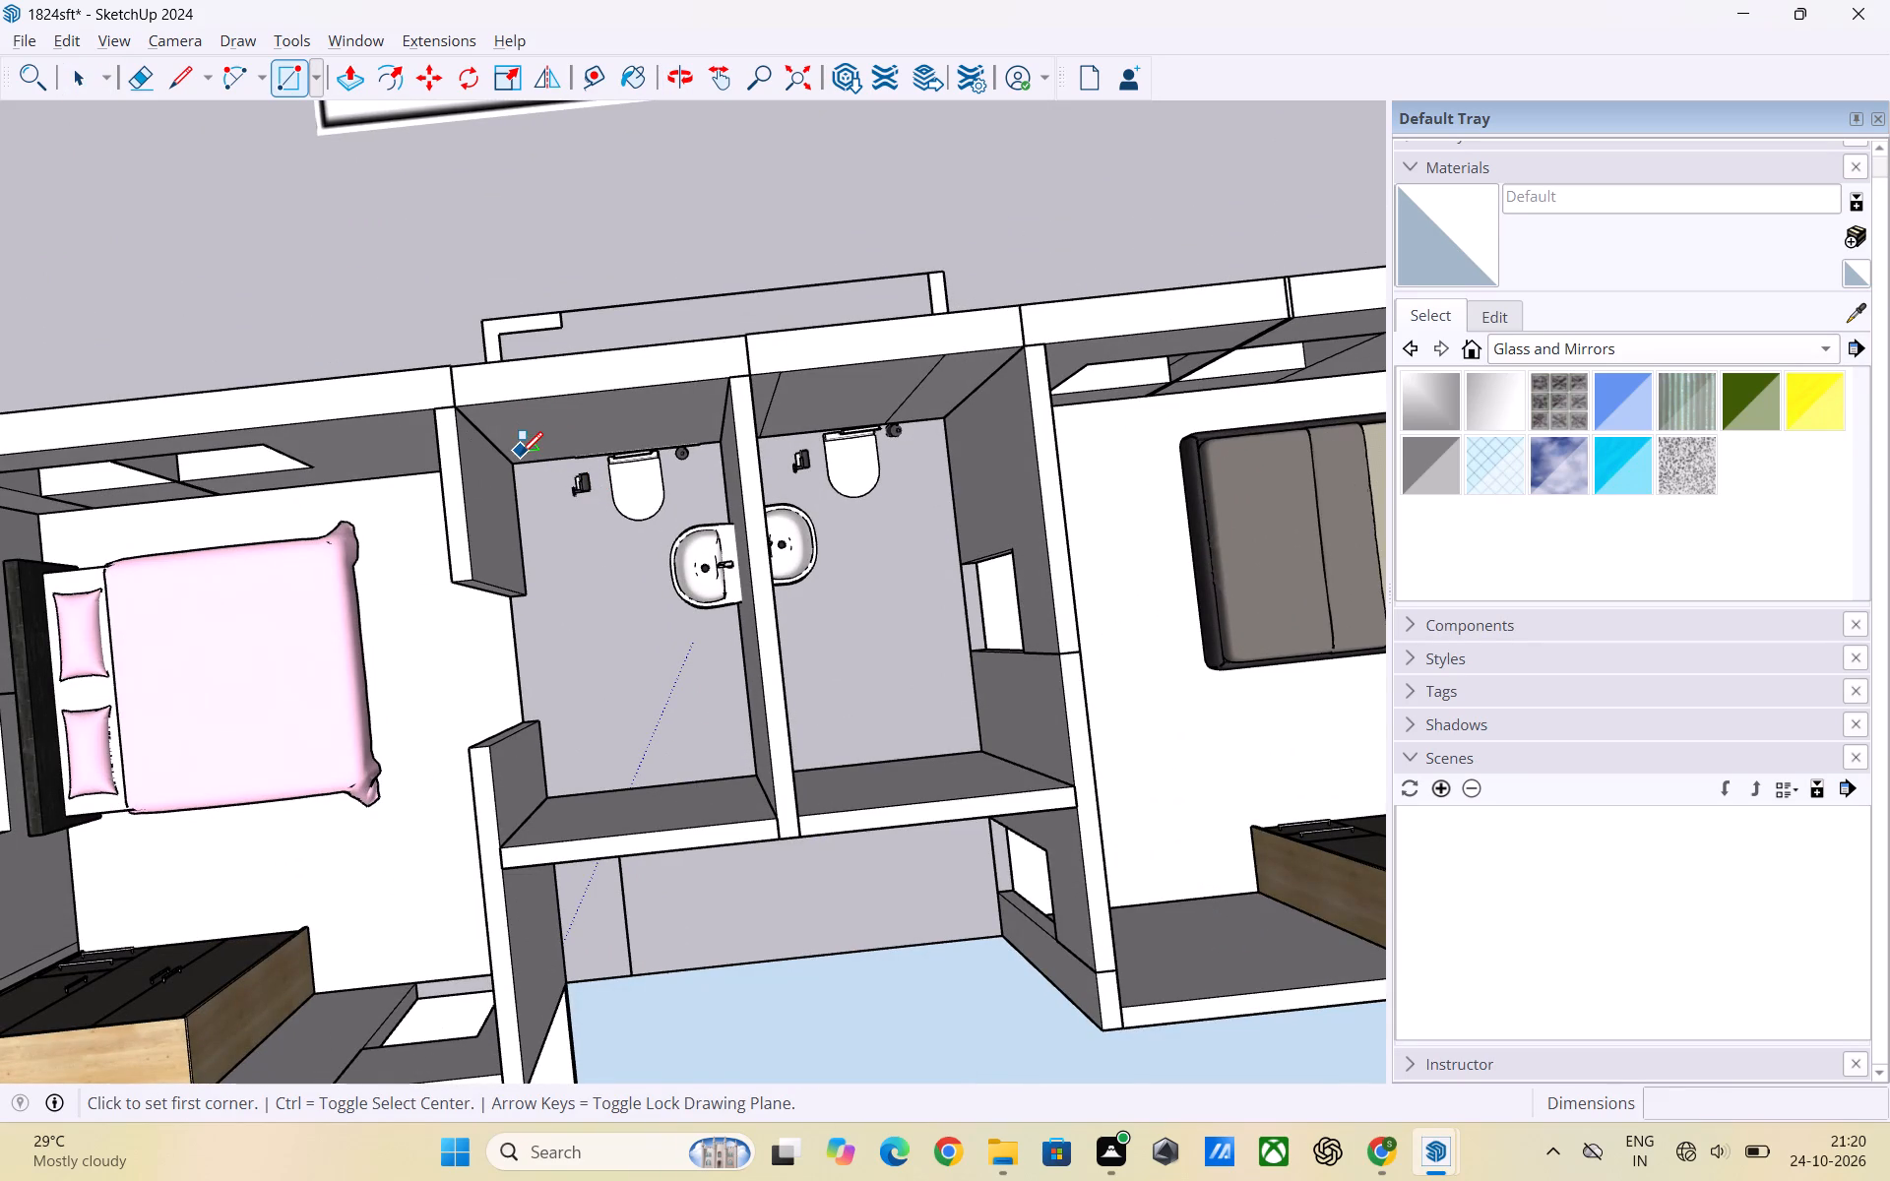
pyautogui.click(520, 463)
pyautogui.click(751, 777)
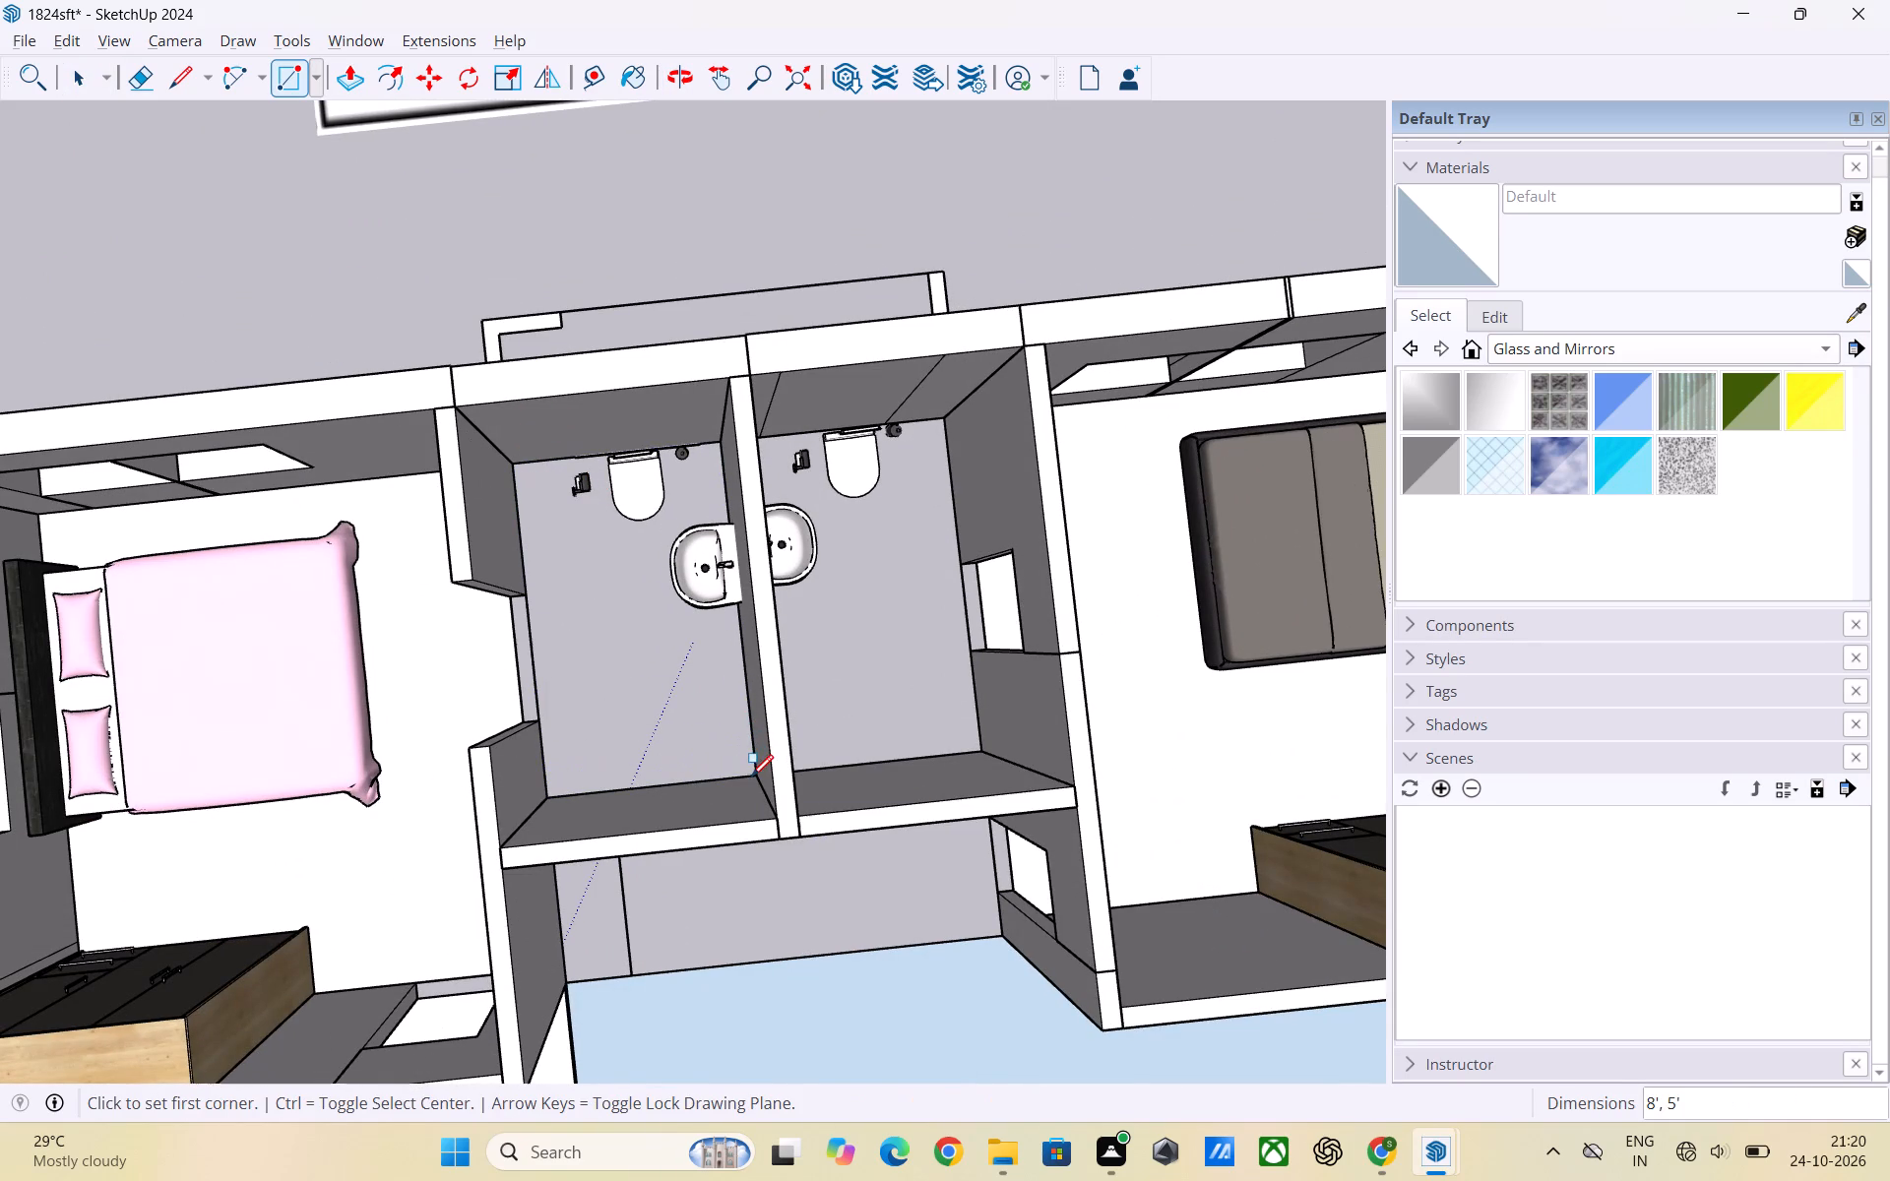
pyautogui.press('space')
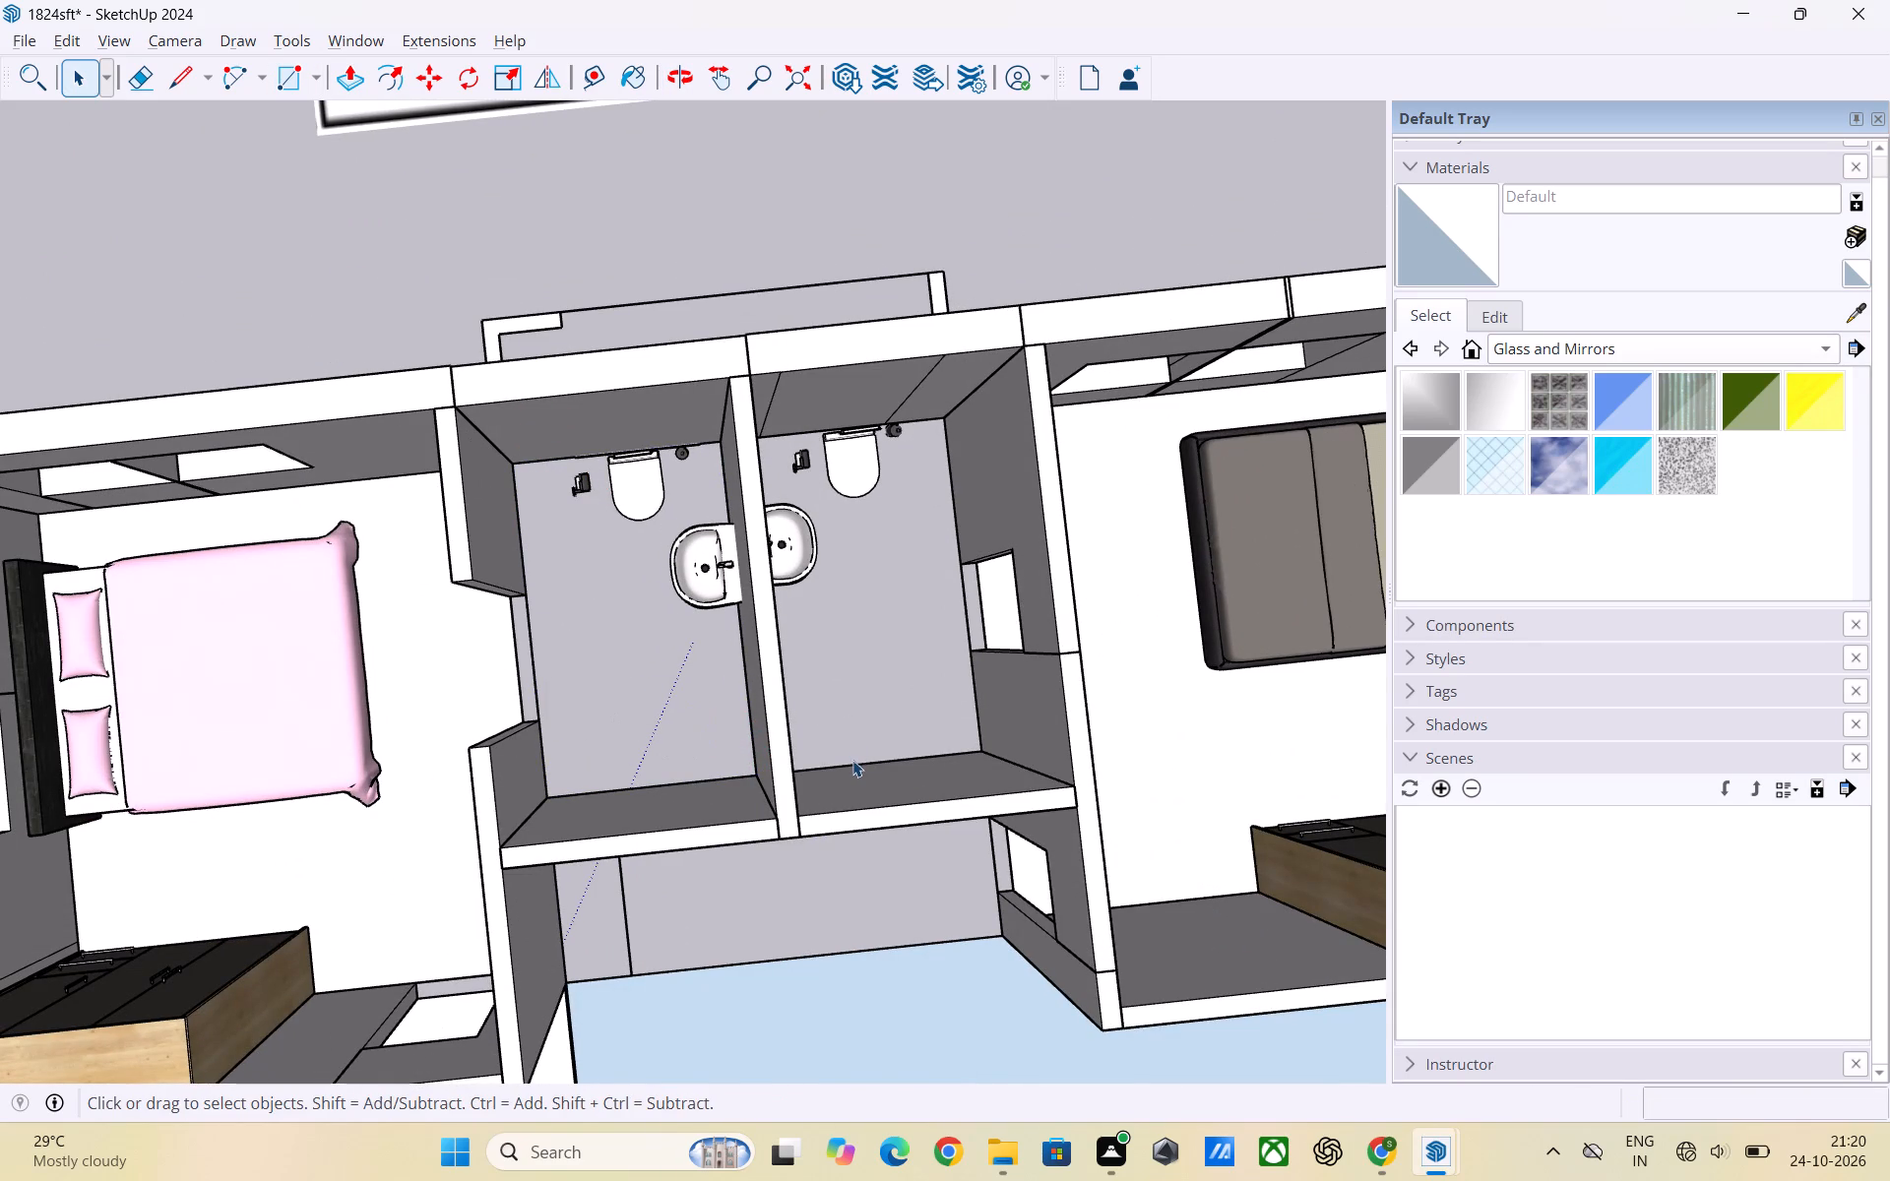
# Draw a floor rectangle about 5' by 8' between opposite inner corners of the toilet beside the grey-bed bedroom.
pyautogui.press('r')
pyautogui.scroll(2, 827, 765)
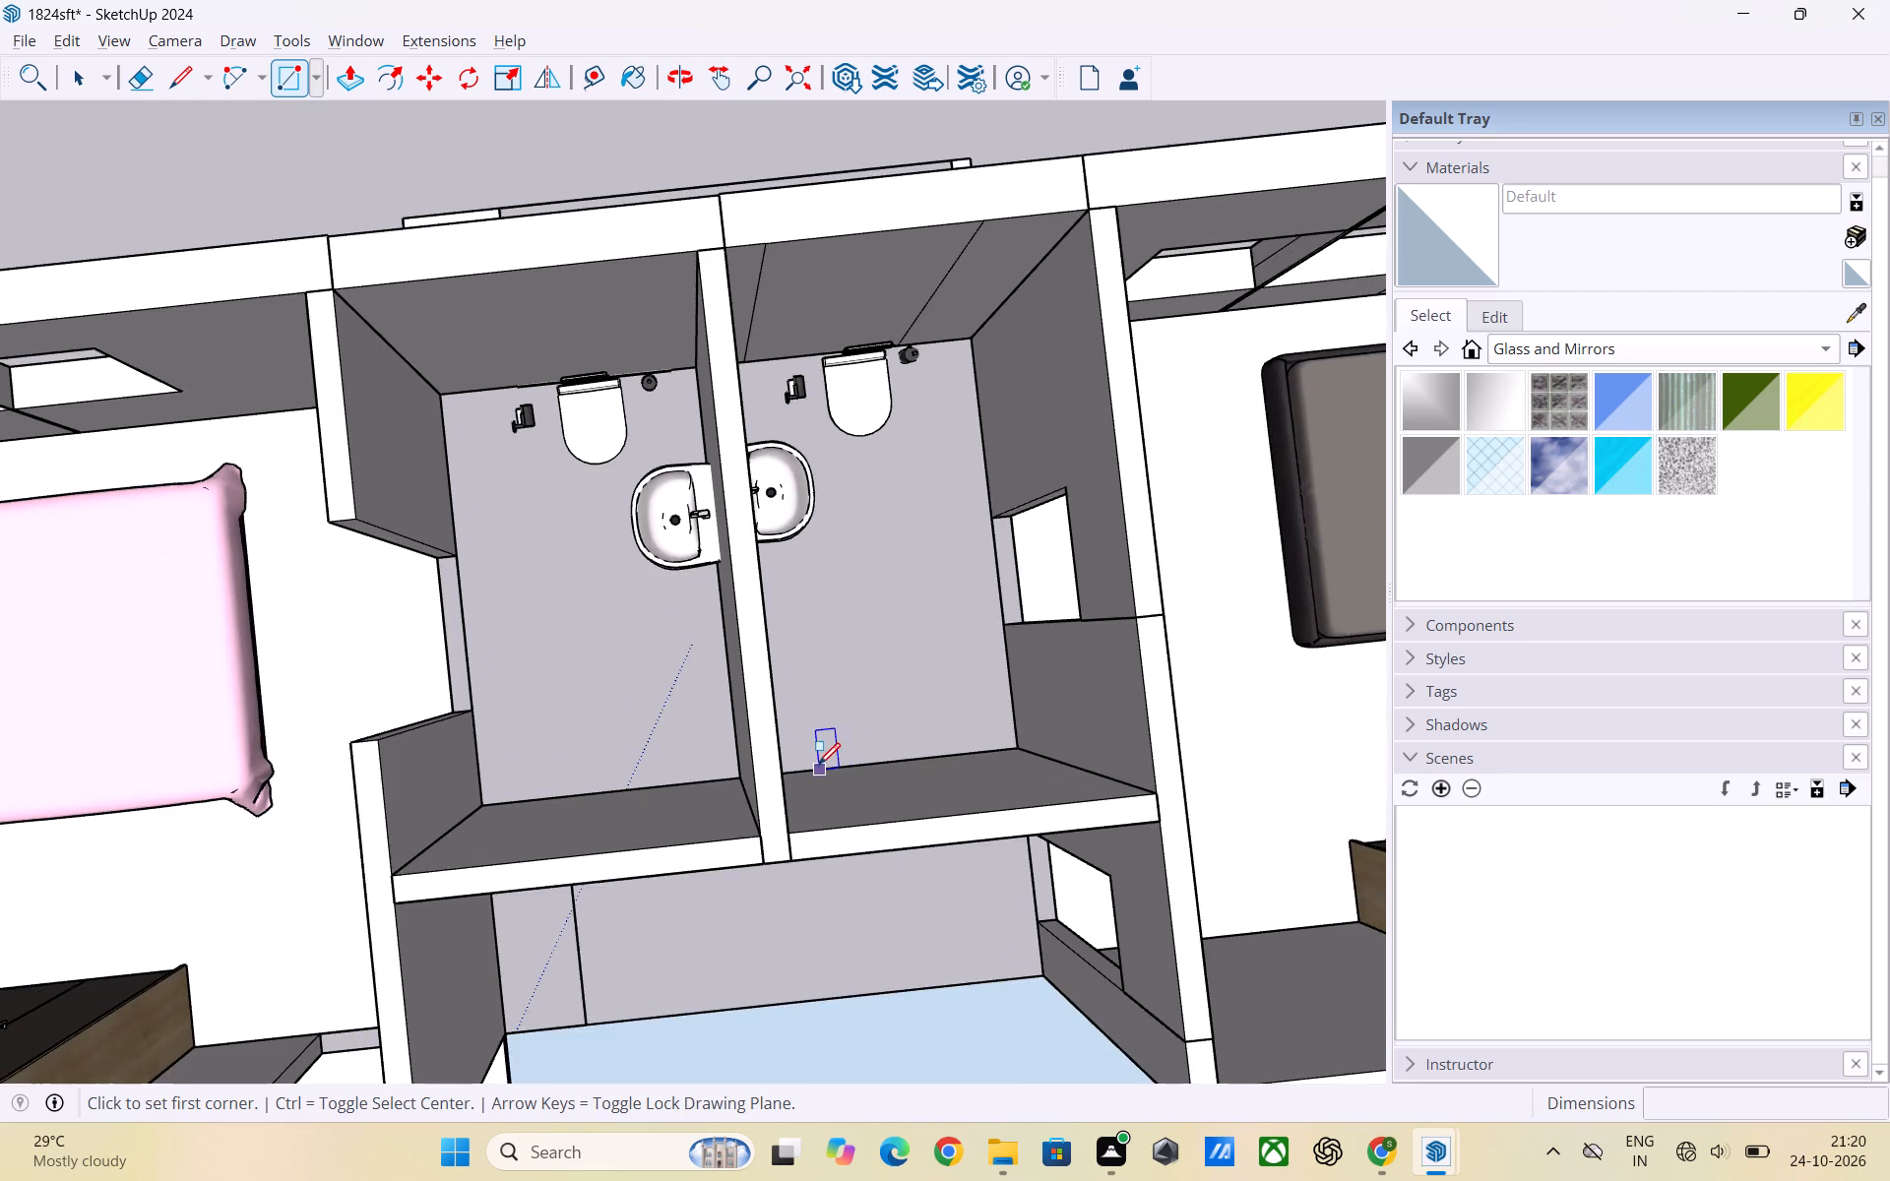
pyautogui.moveTo(818, 765); pyautogui.dragTo(745, 777, button='middle')
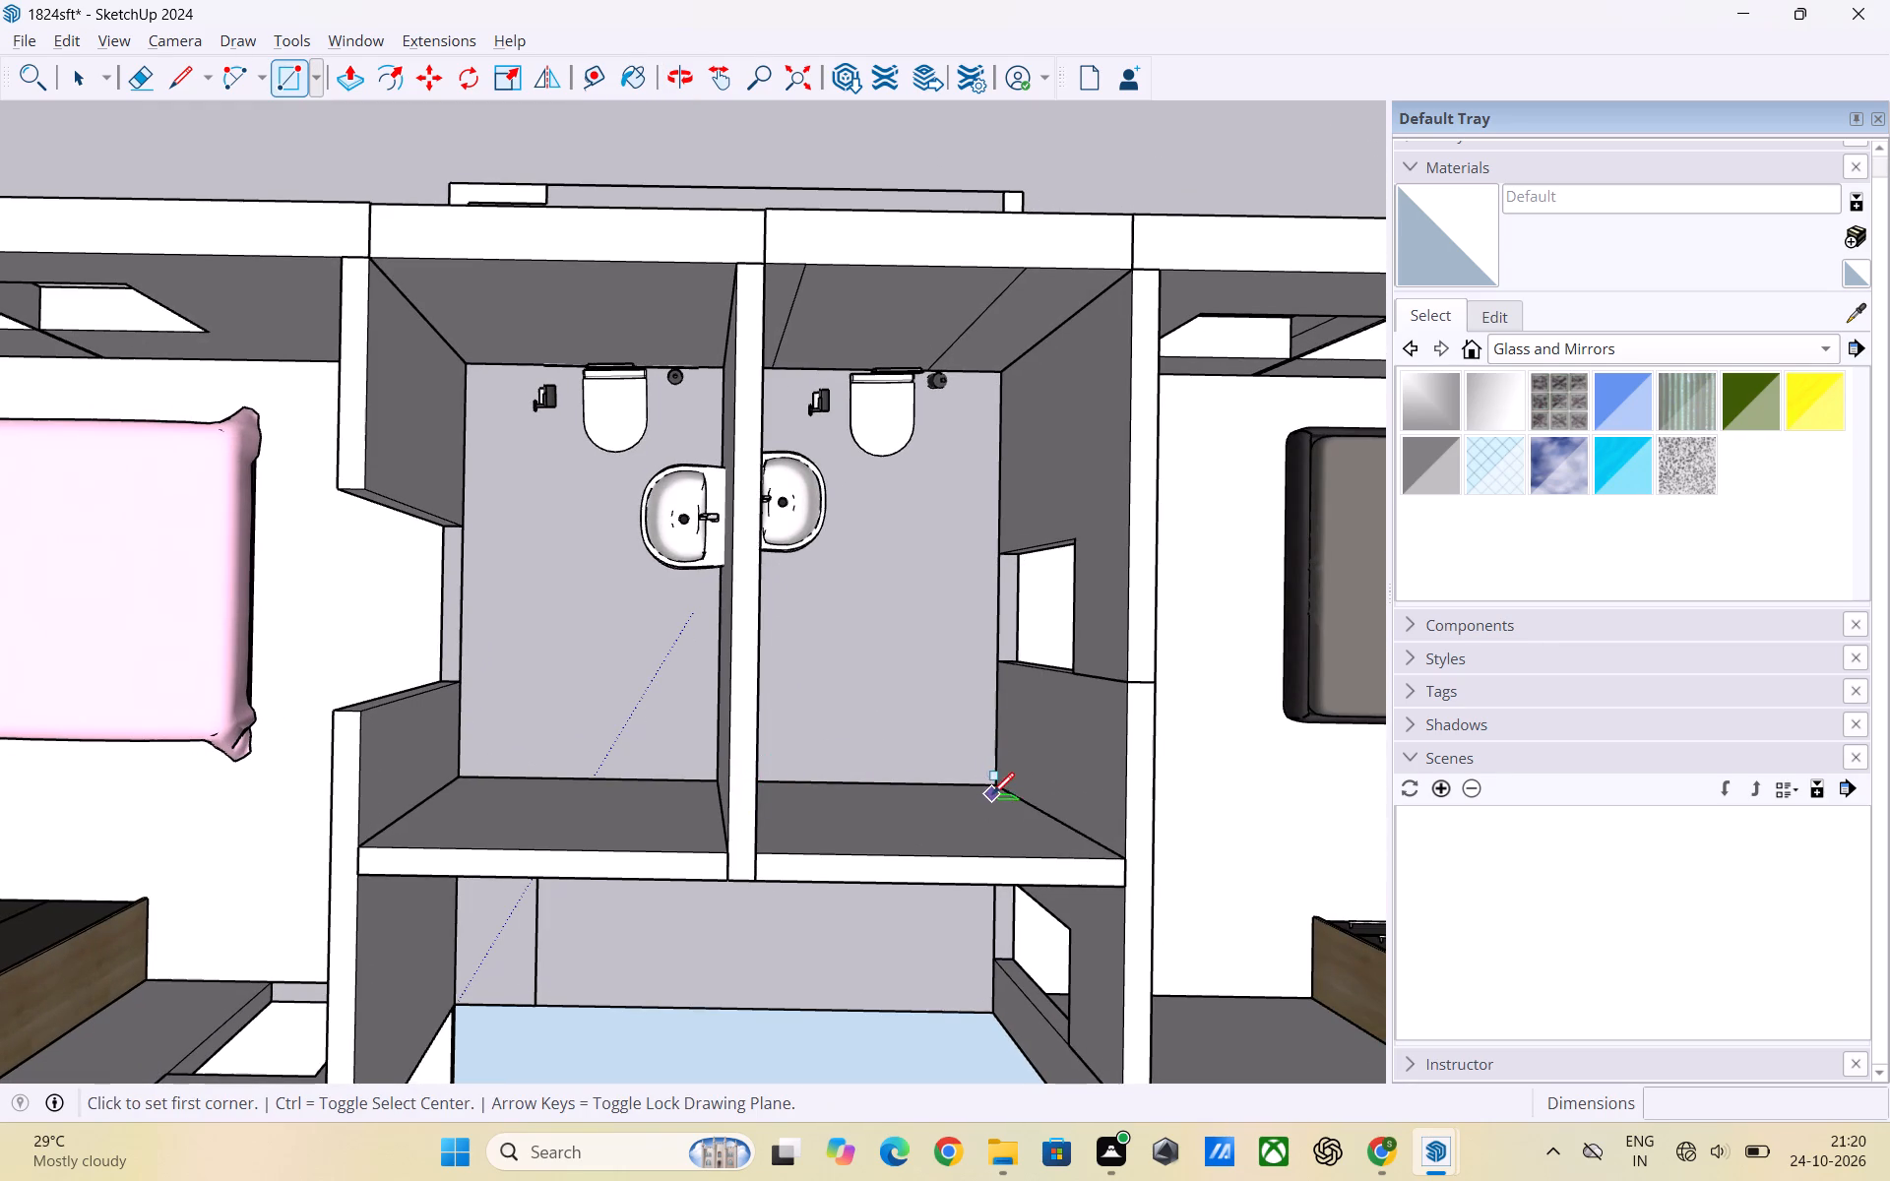
pyautogui.click(993, 785)
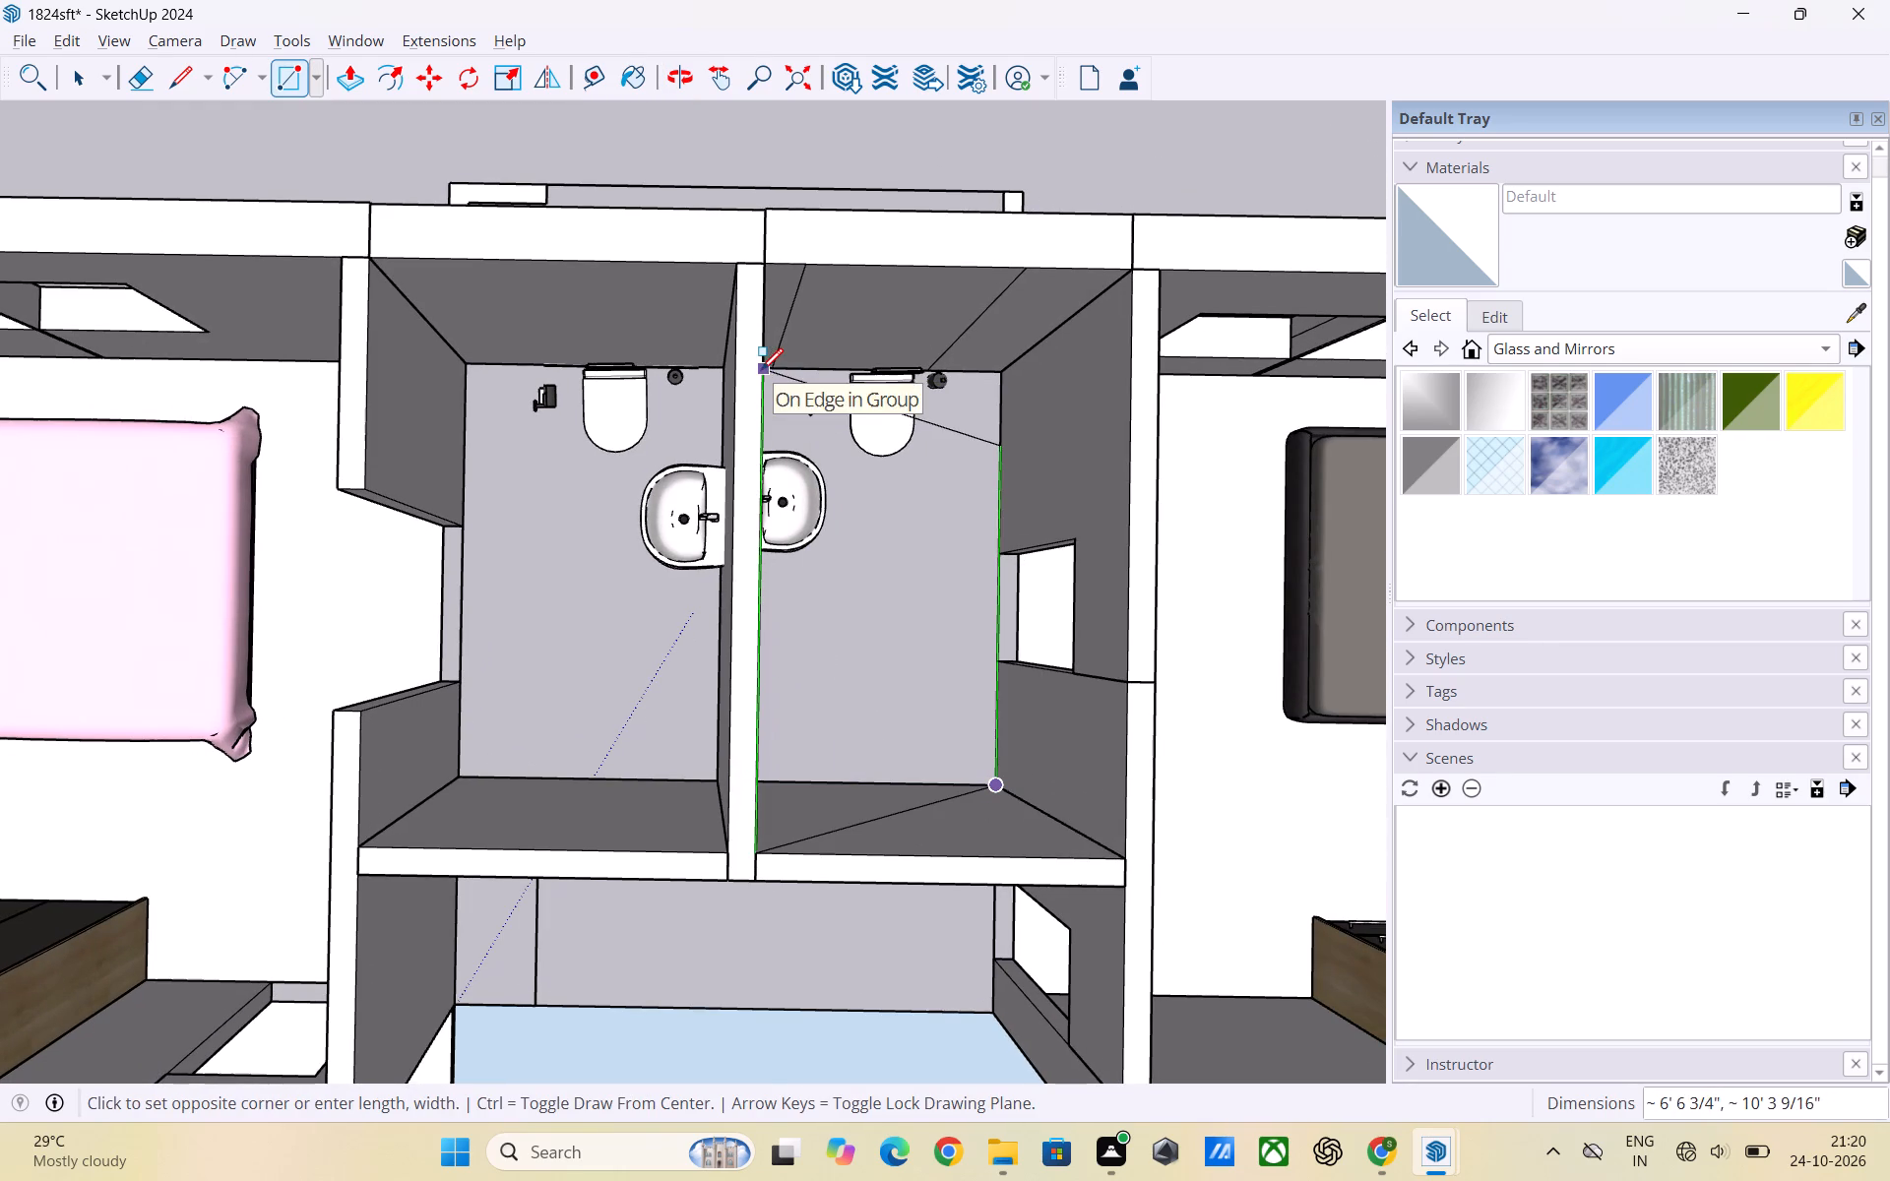
pyautogui.scroll(8, 764, 364)
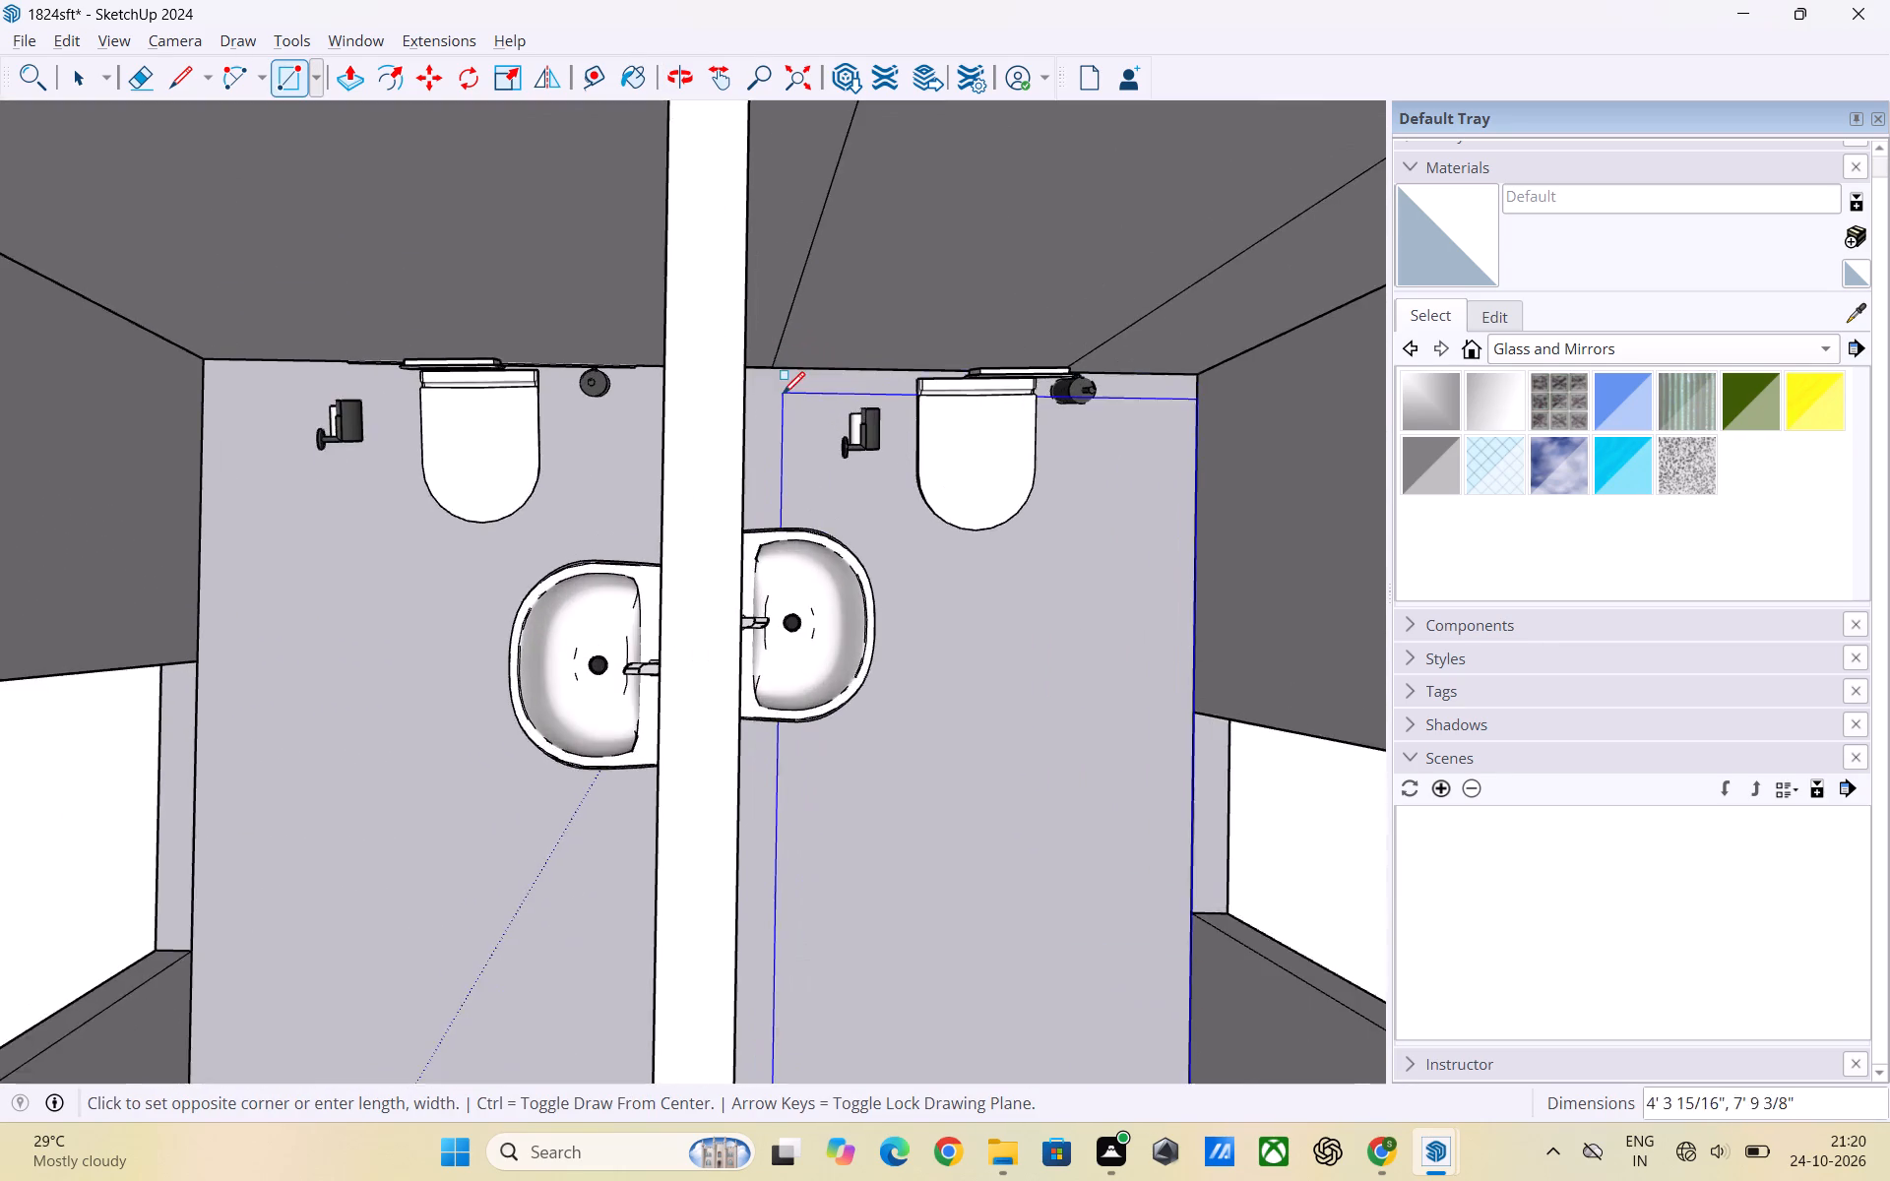
pyautogui.moveTo(776, 395); pyautogui.dragTo(633, 393, button='middle')
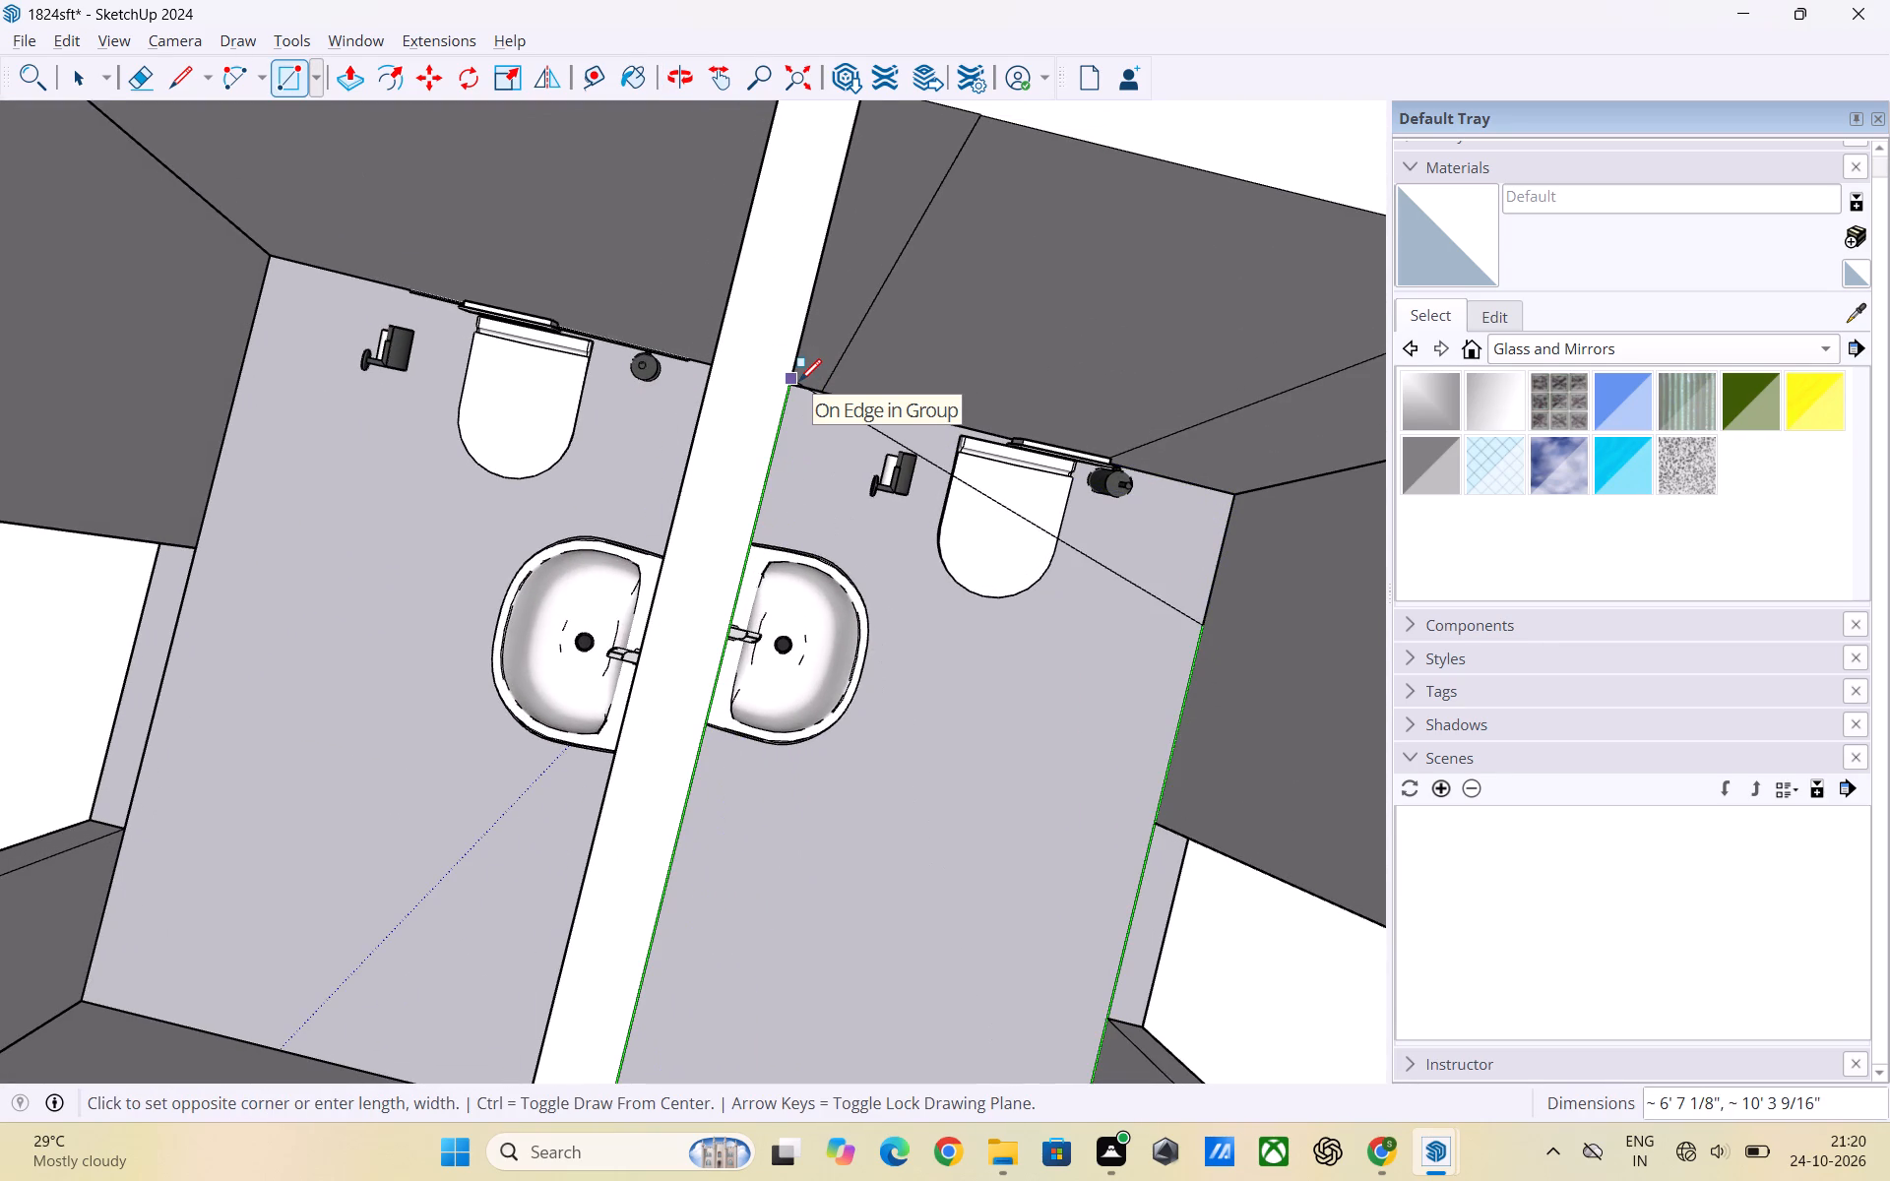
pyautogui.scroll(5, 799, 381)
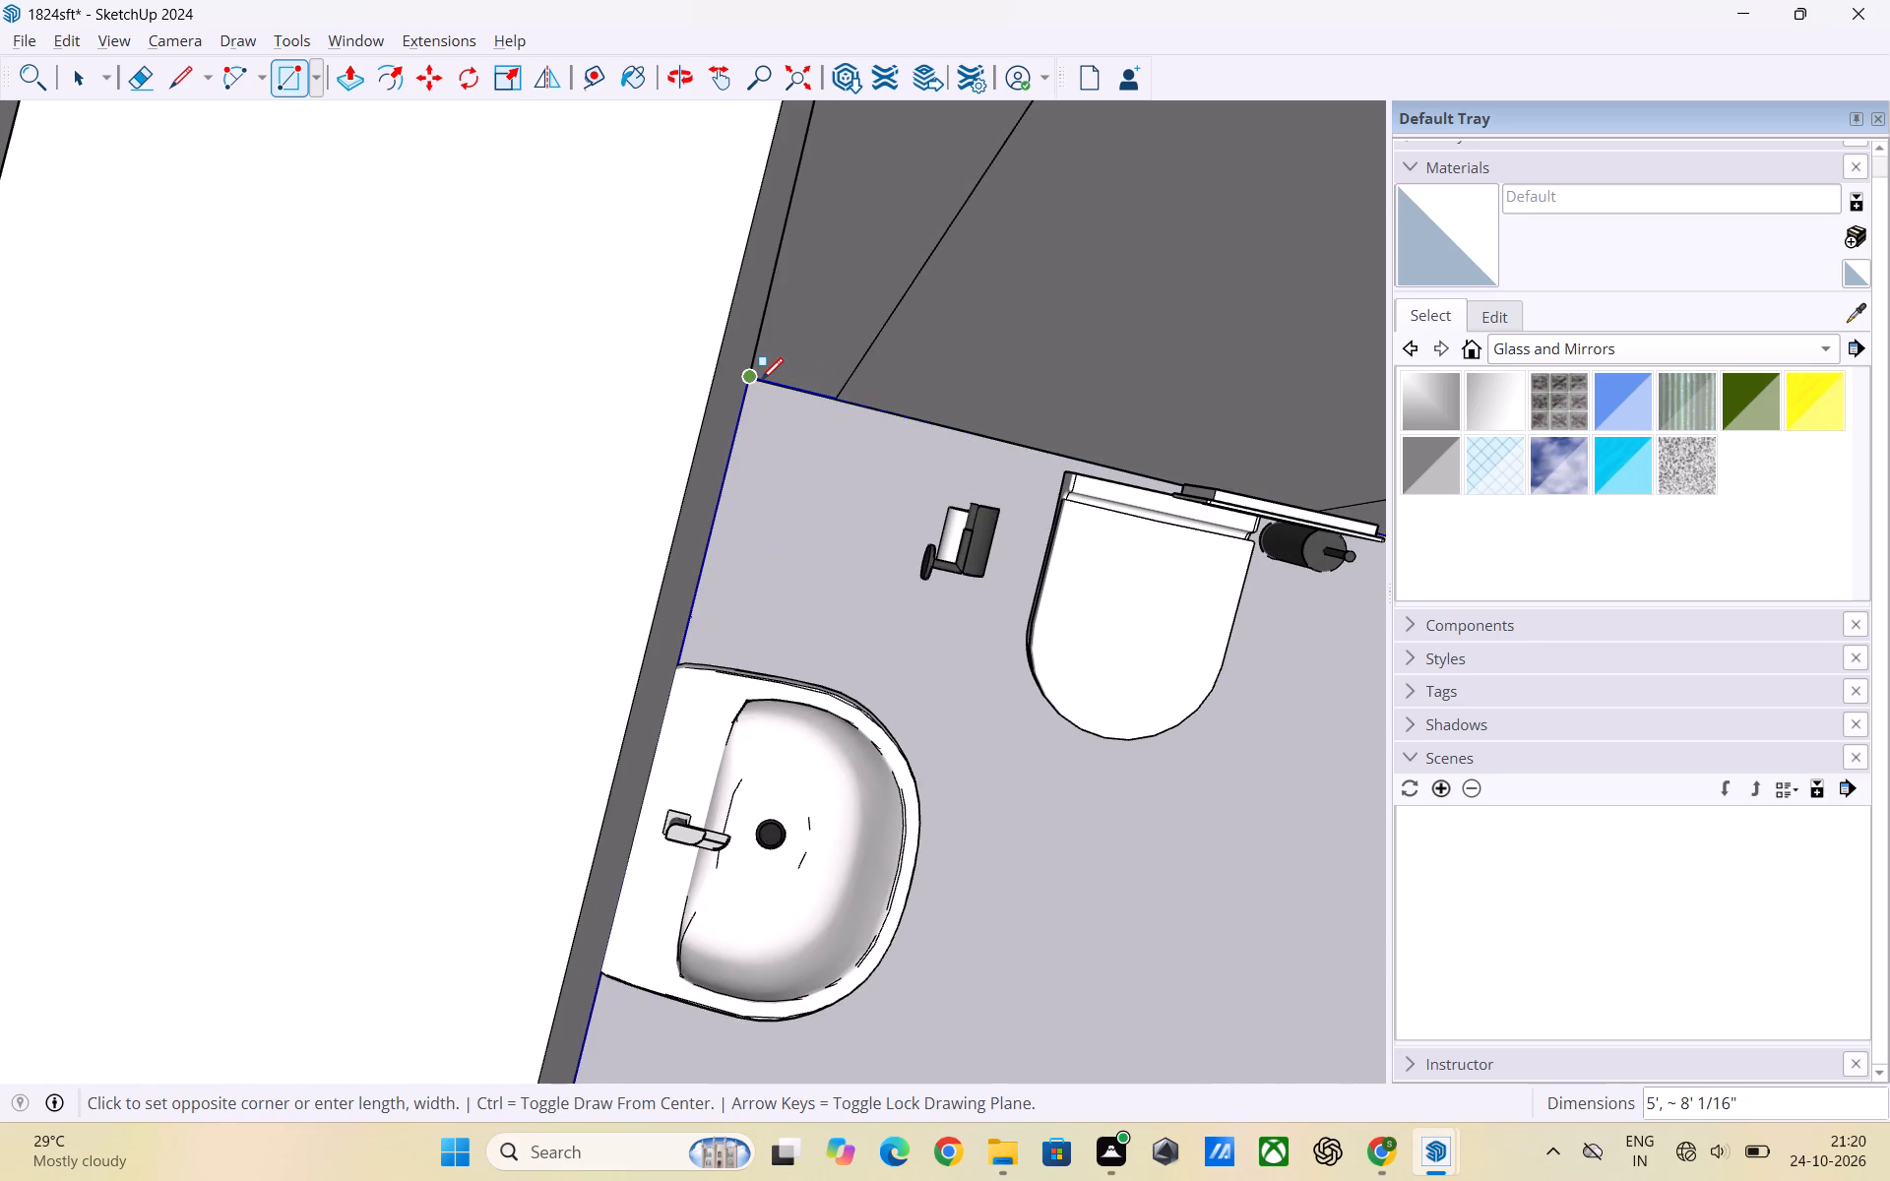
pyautogui.click(761, 380)
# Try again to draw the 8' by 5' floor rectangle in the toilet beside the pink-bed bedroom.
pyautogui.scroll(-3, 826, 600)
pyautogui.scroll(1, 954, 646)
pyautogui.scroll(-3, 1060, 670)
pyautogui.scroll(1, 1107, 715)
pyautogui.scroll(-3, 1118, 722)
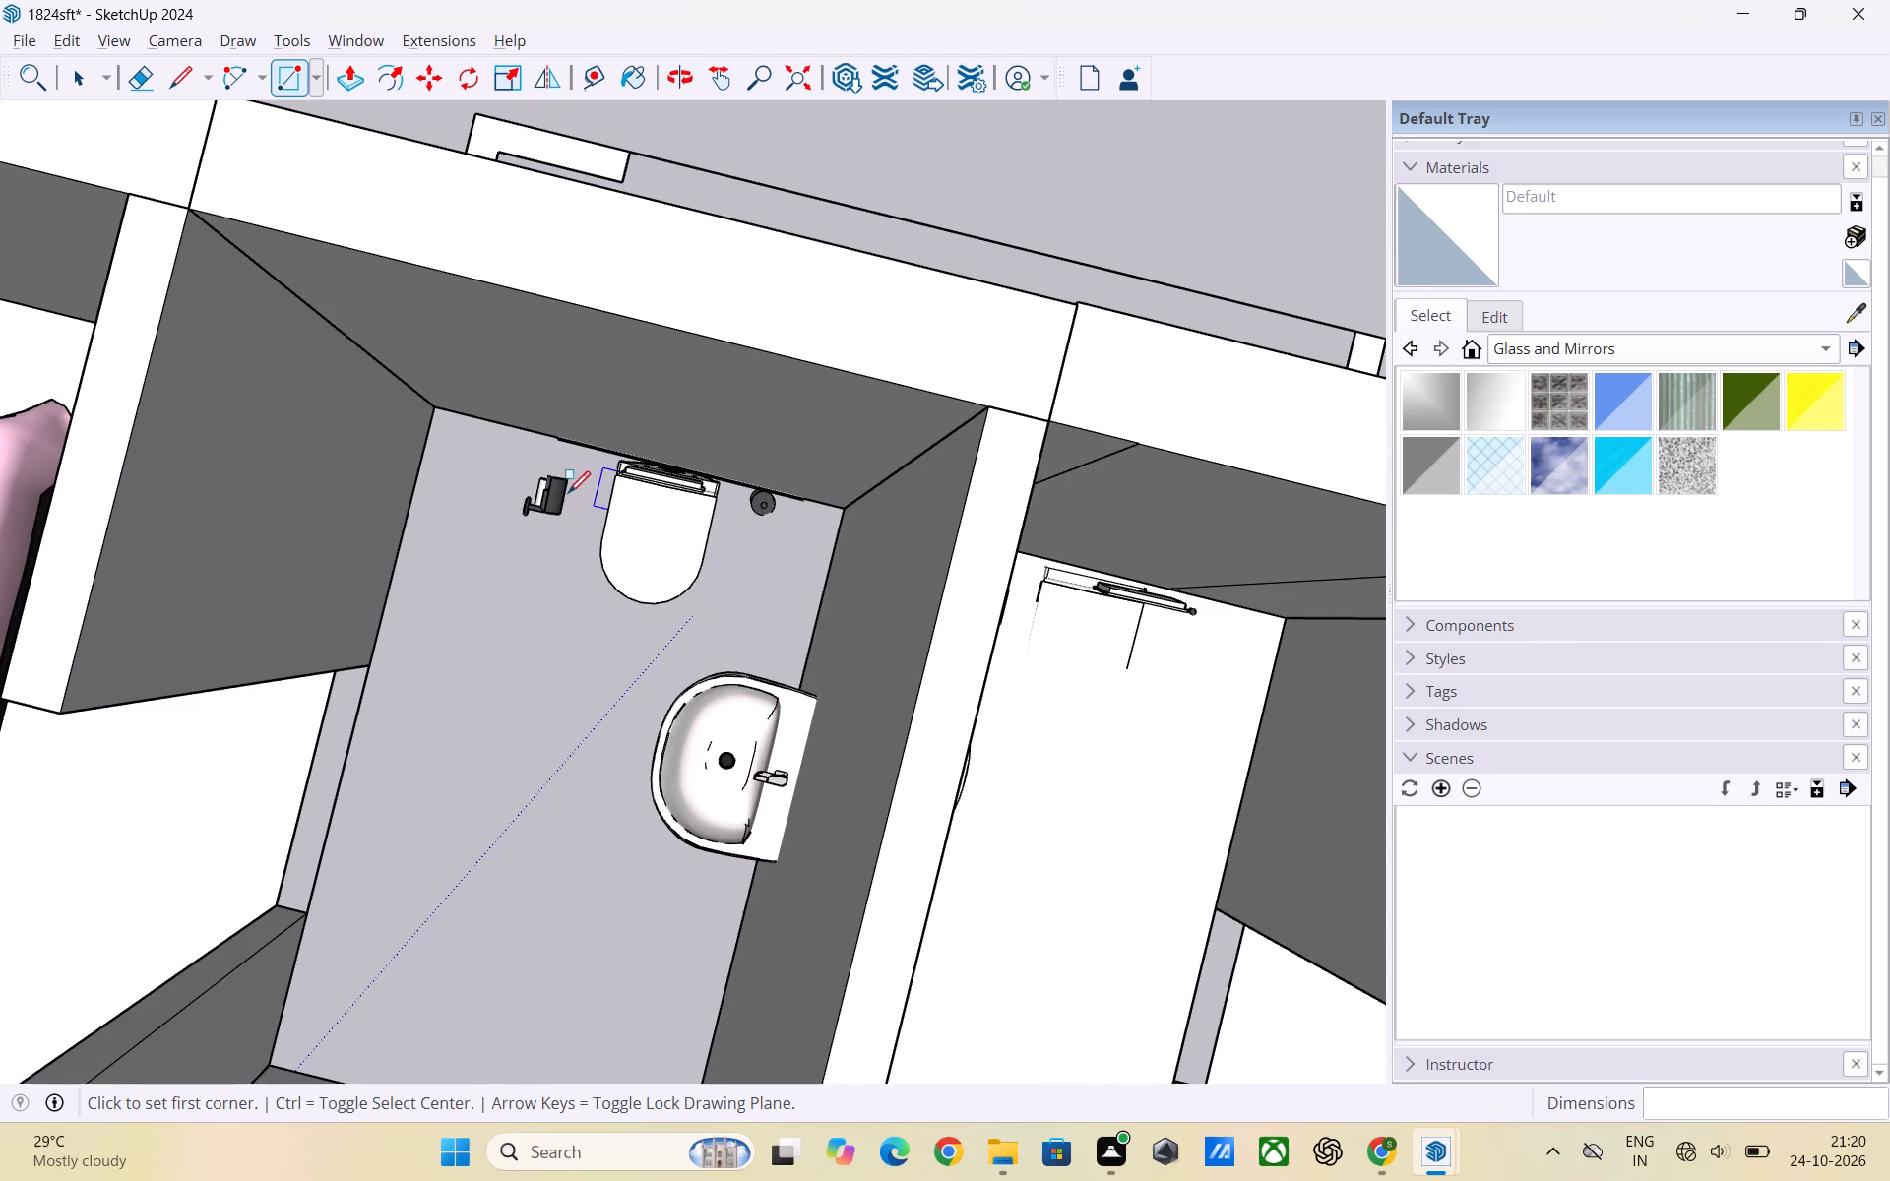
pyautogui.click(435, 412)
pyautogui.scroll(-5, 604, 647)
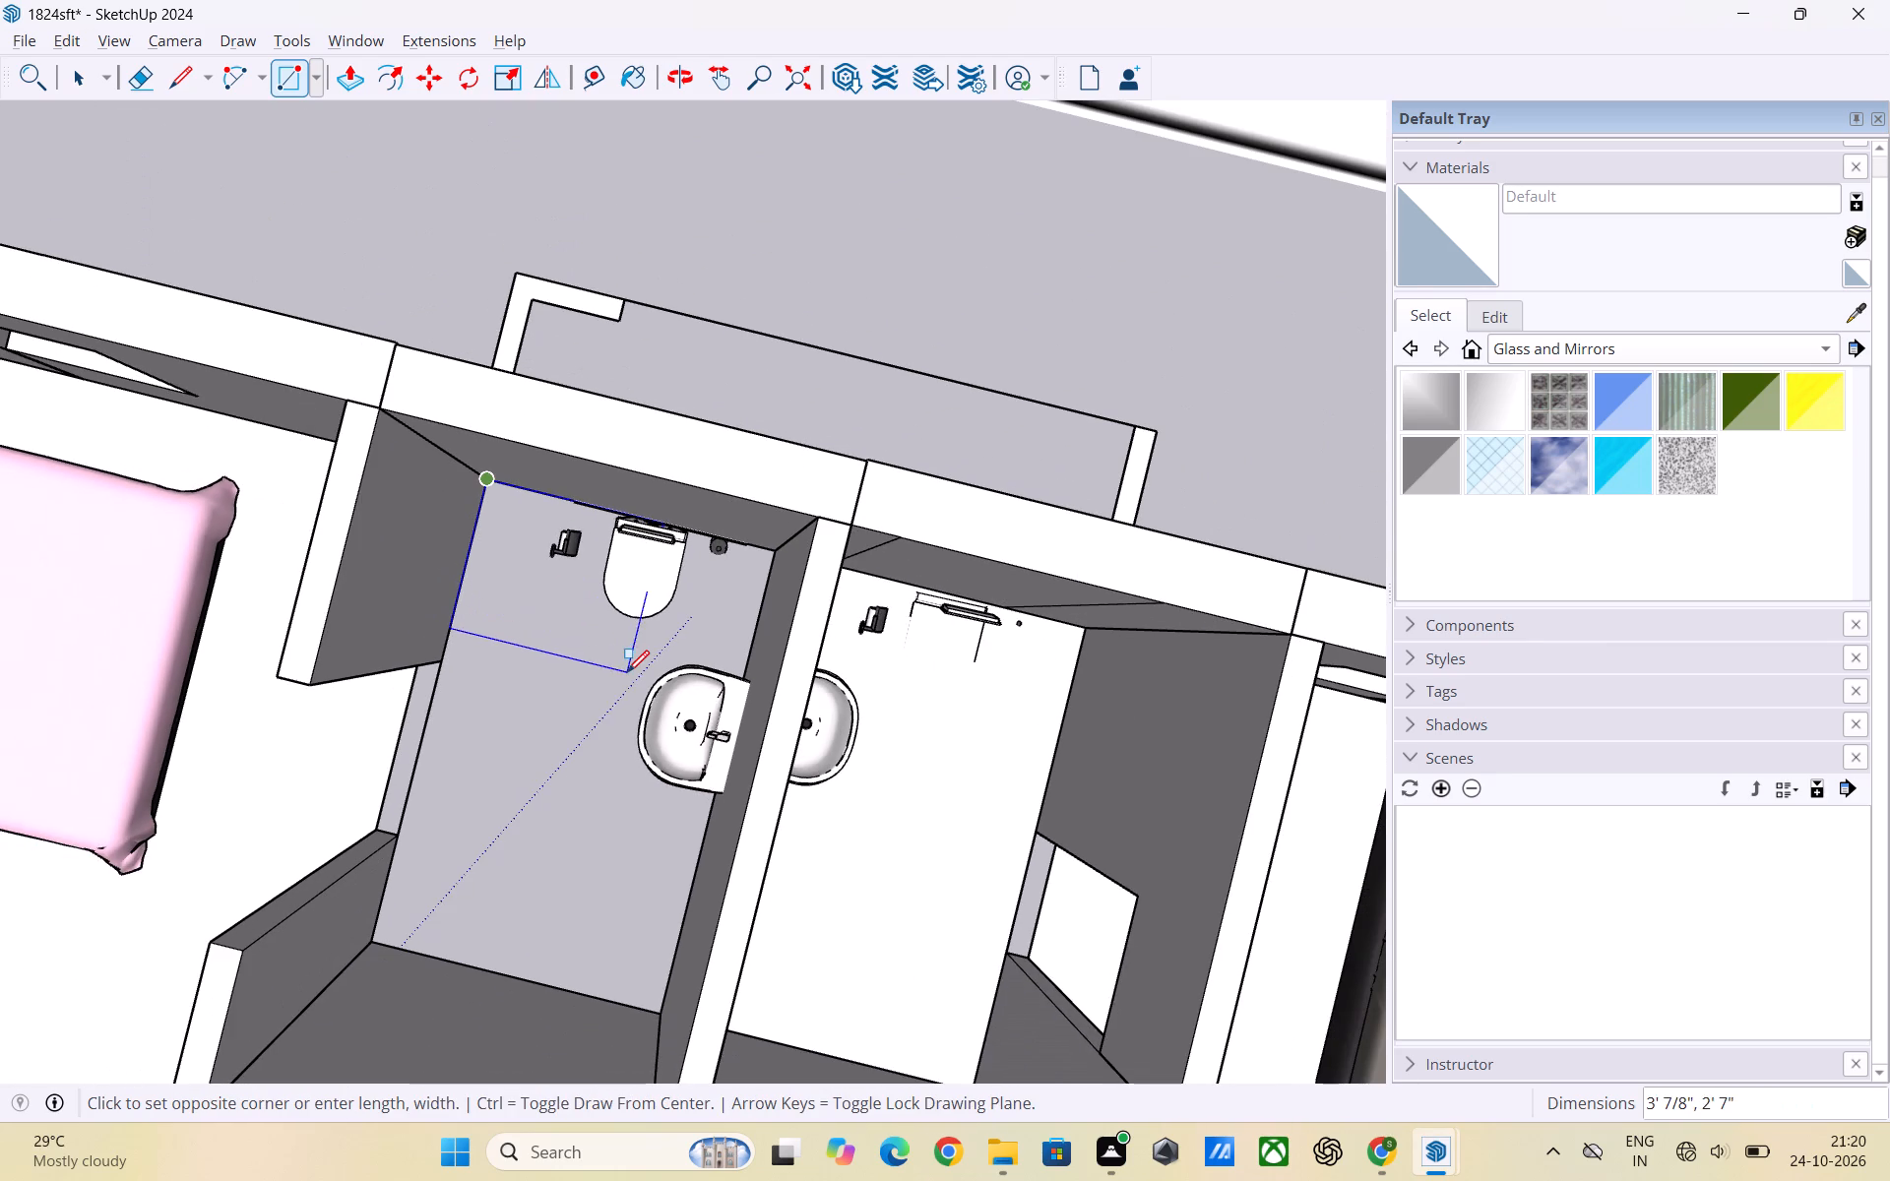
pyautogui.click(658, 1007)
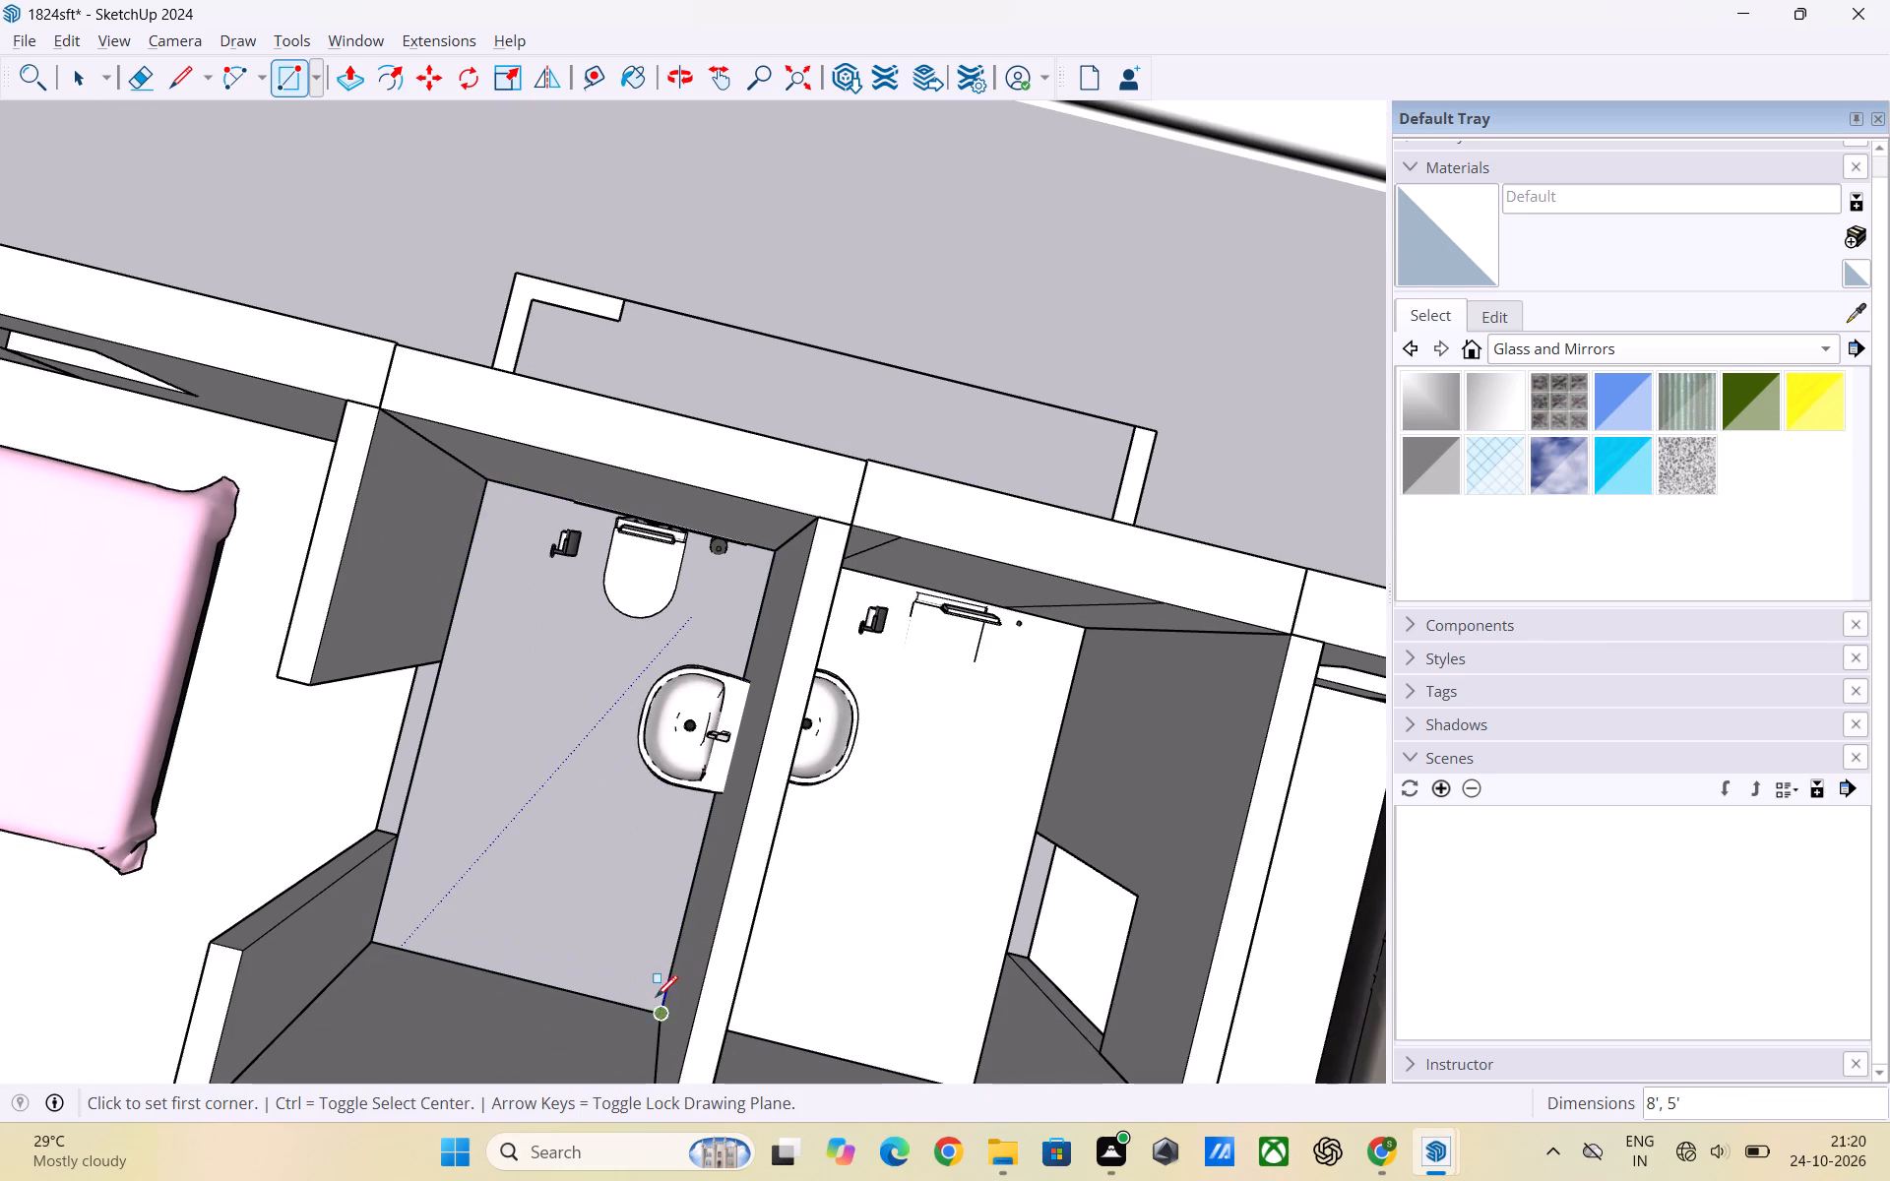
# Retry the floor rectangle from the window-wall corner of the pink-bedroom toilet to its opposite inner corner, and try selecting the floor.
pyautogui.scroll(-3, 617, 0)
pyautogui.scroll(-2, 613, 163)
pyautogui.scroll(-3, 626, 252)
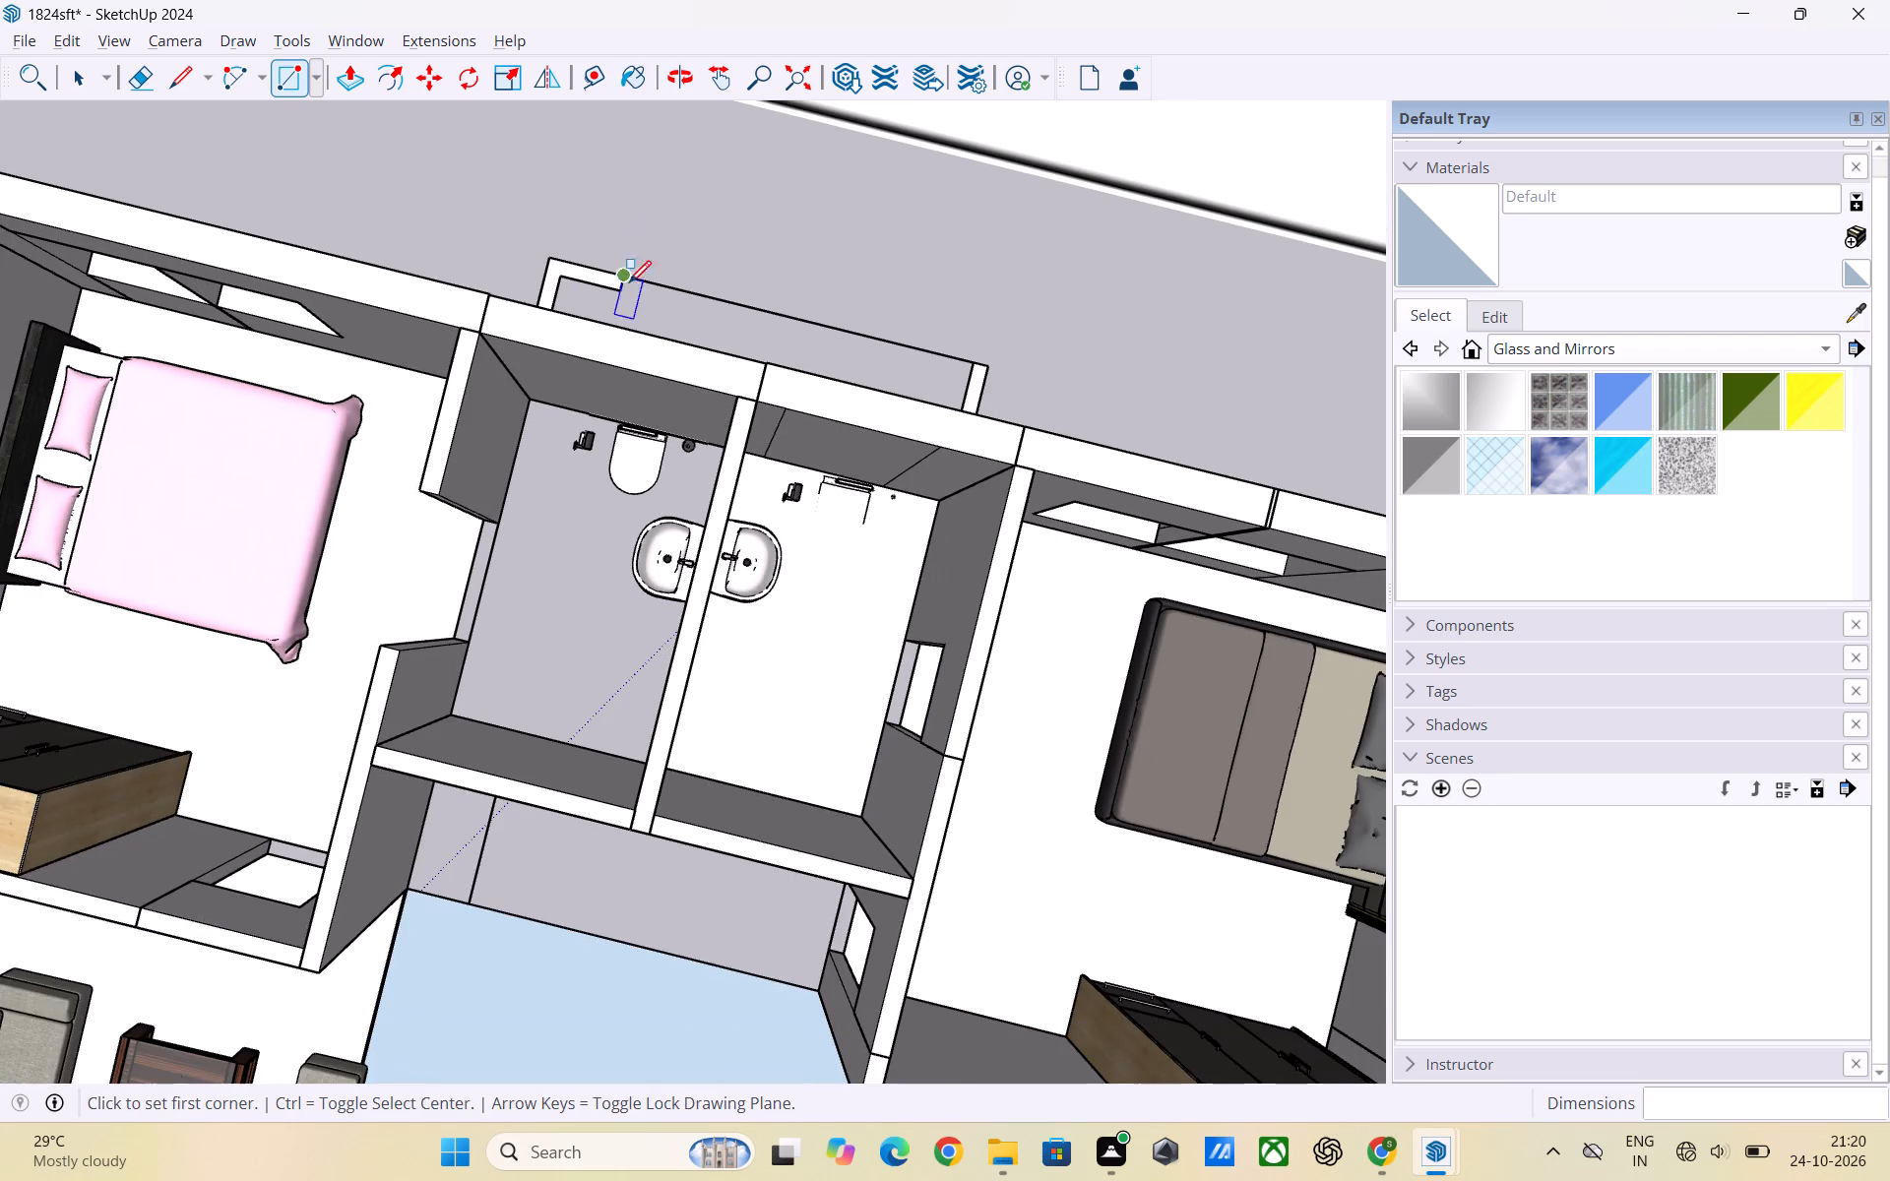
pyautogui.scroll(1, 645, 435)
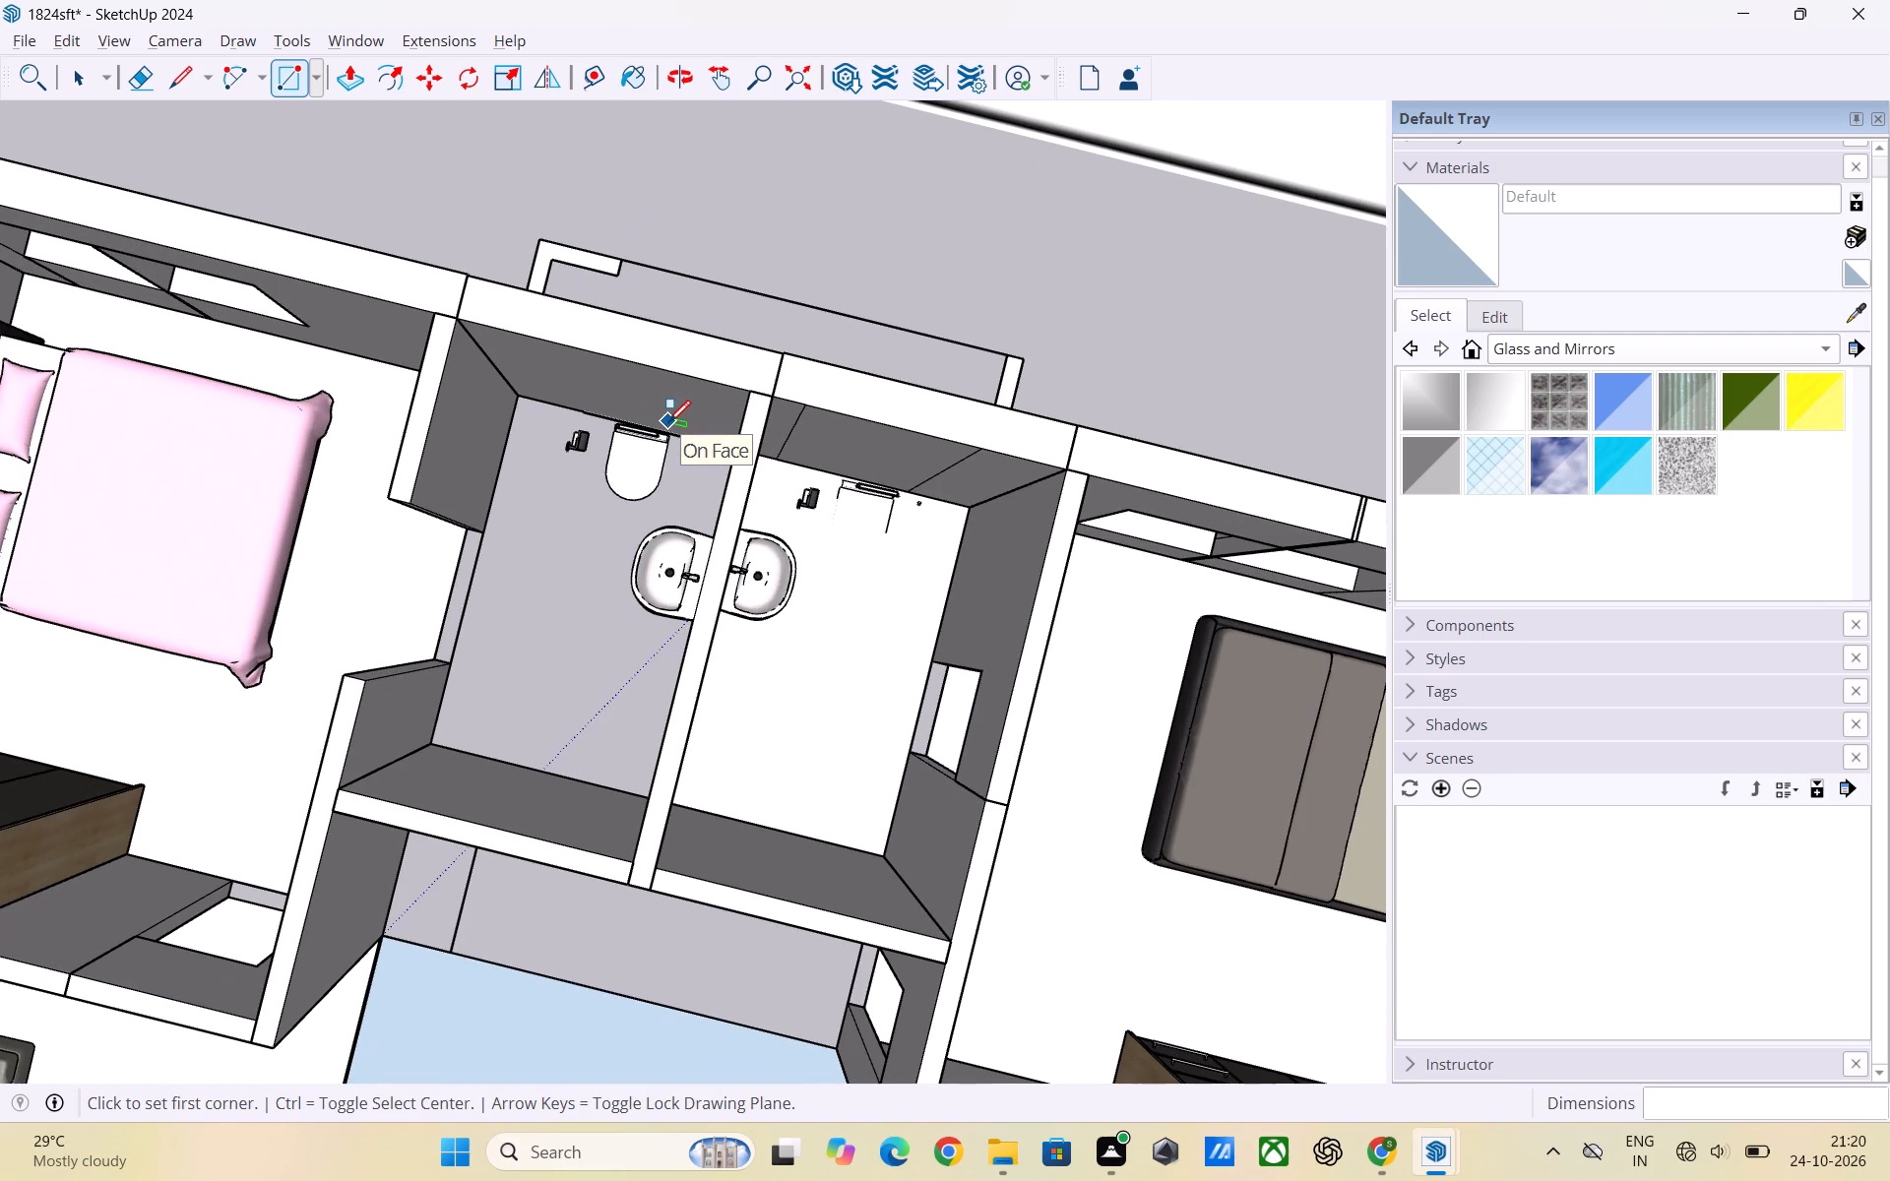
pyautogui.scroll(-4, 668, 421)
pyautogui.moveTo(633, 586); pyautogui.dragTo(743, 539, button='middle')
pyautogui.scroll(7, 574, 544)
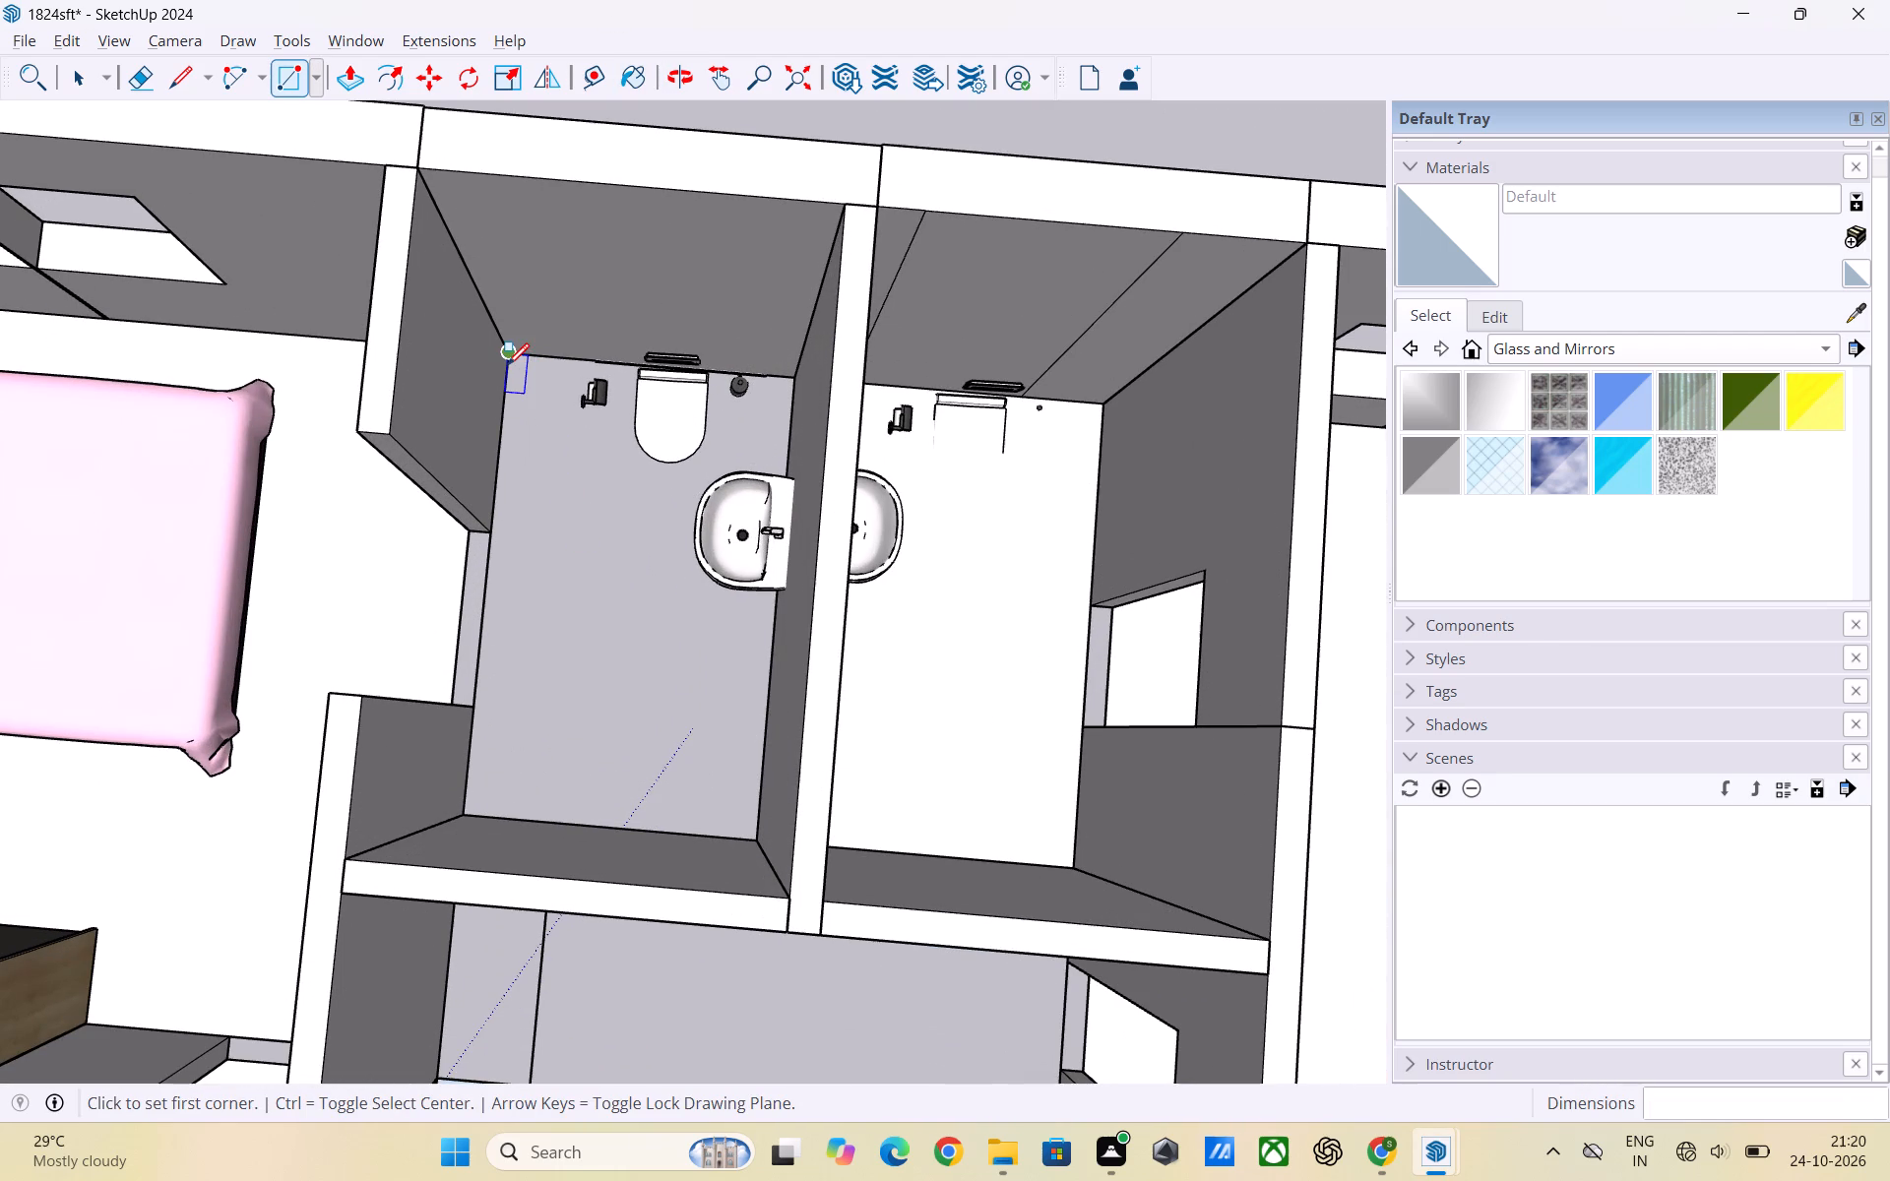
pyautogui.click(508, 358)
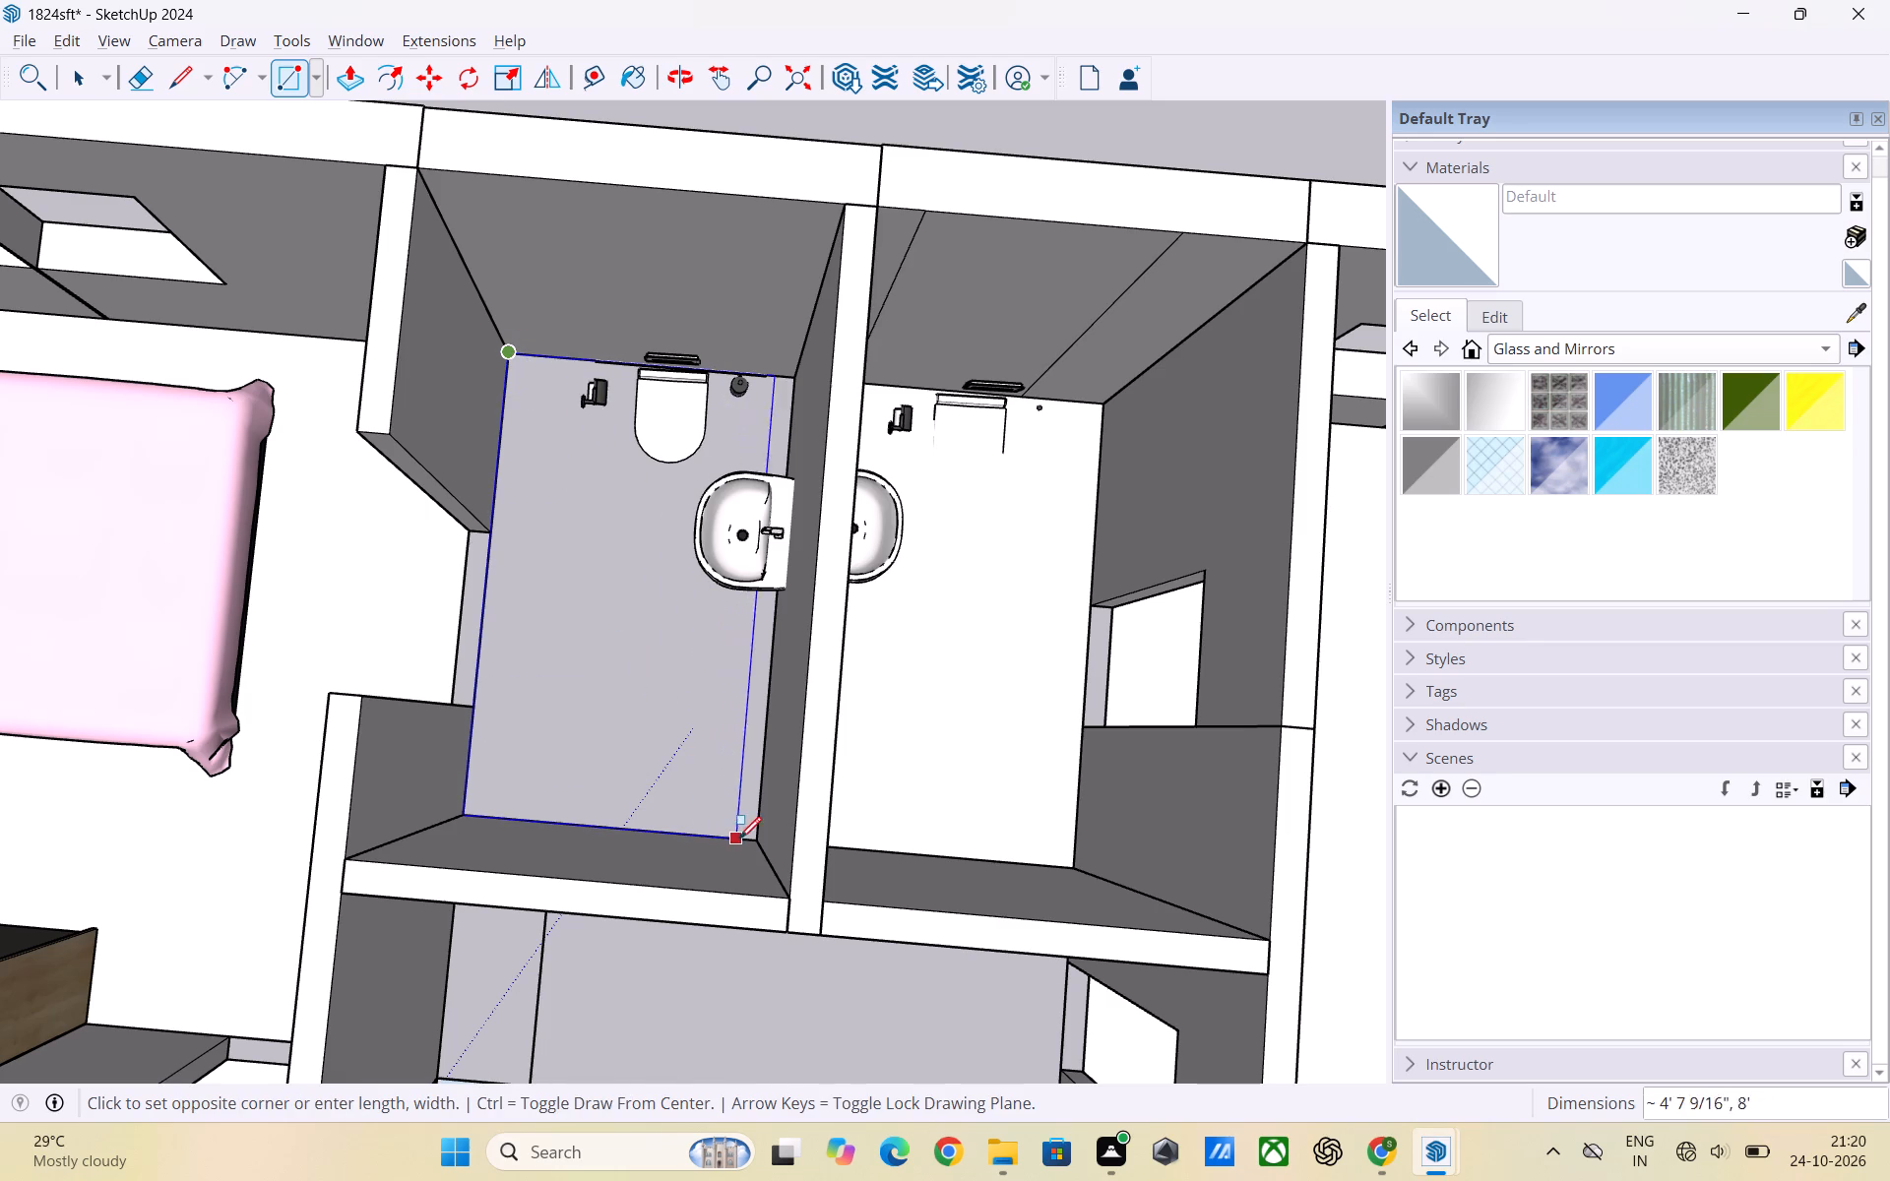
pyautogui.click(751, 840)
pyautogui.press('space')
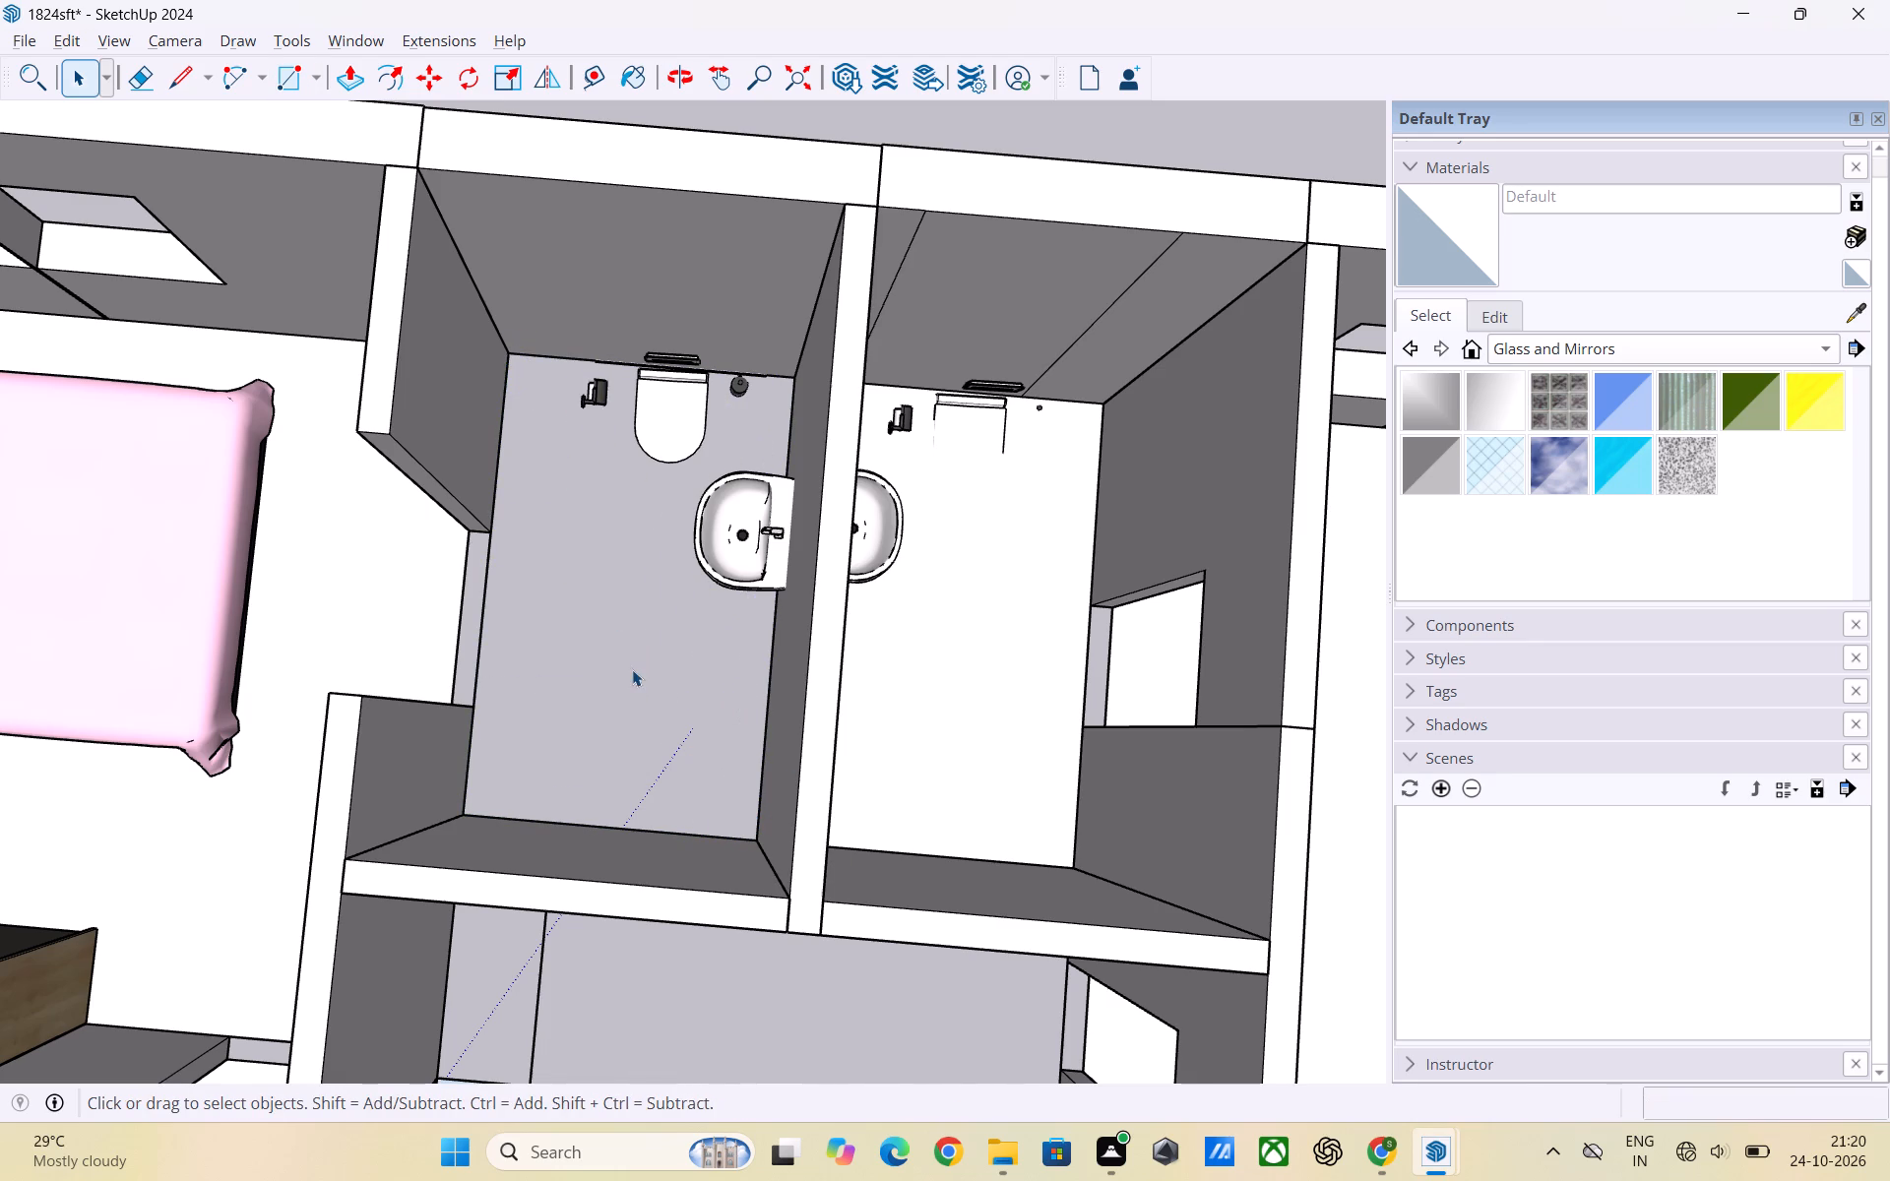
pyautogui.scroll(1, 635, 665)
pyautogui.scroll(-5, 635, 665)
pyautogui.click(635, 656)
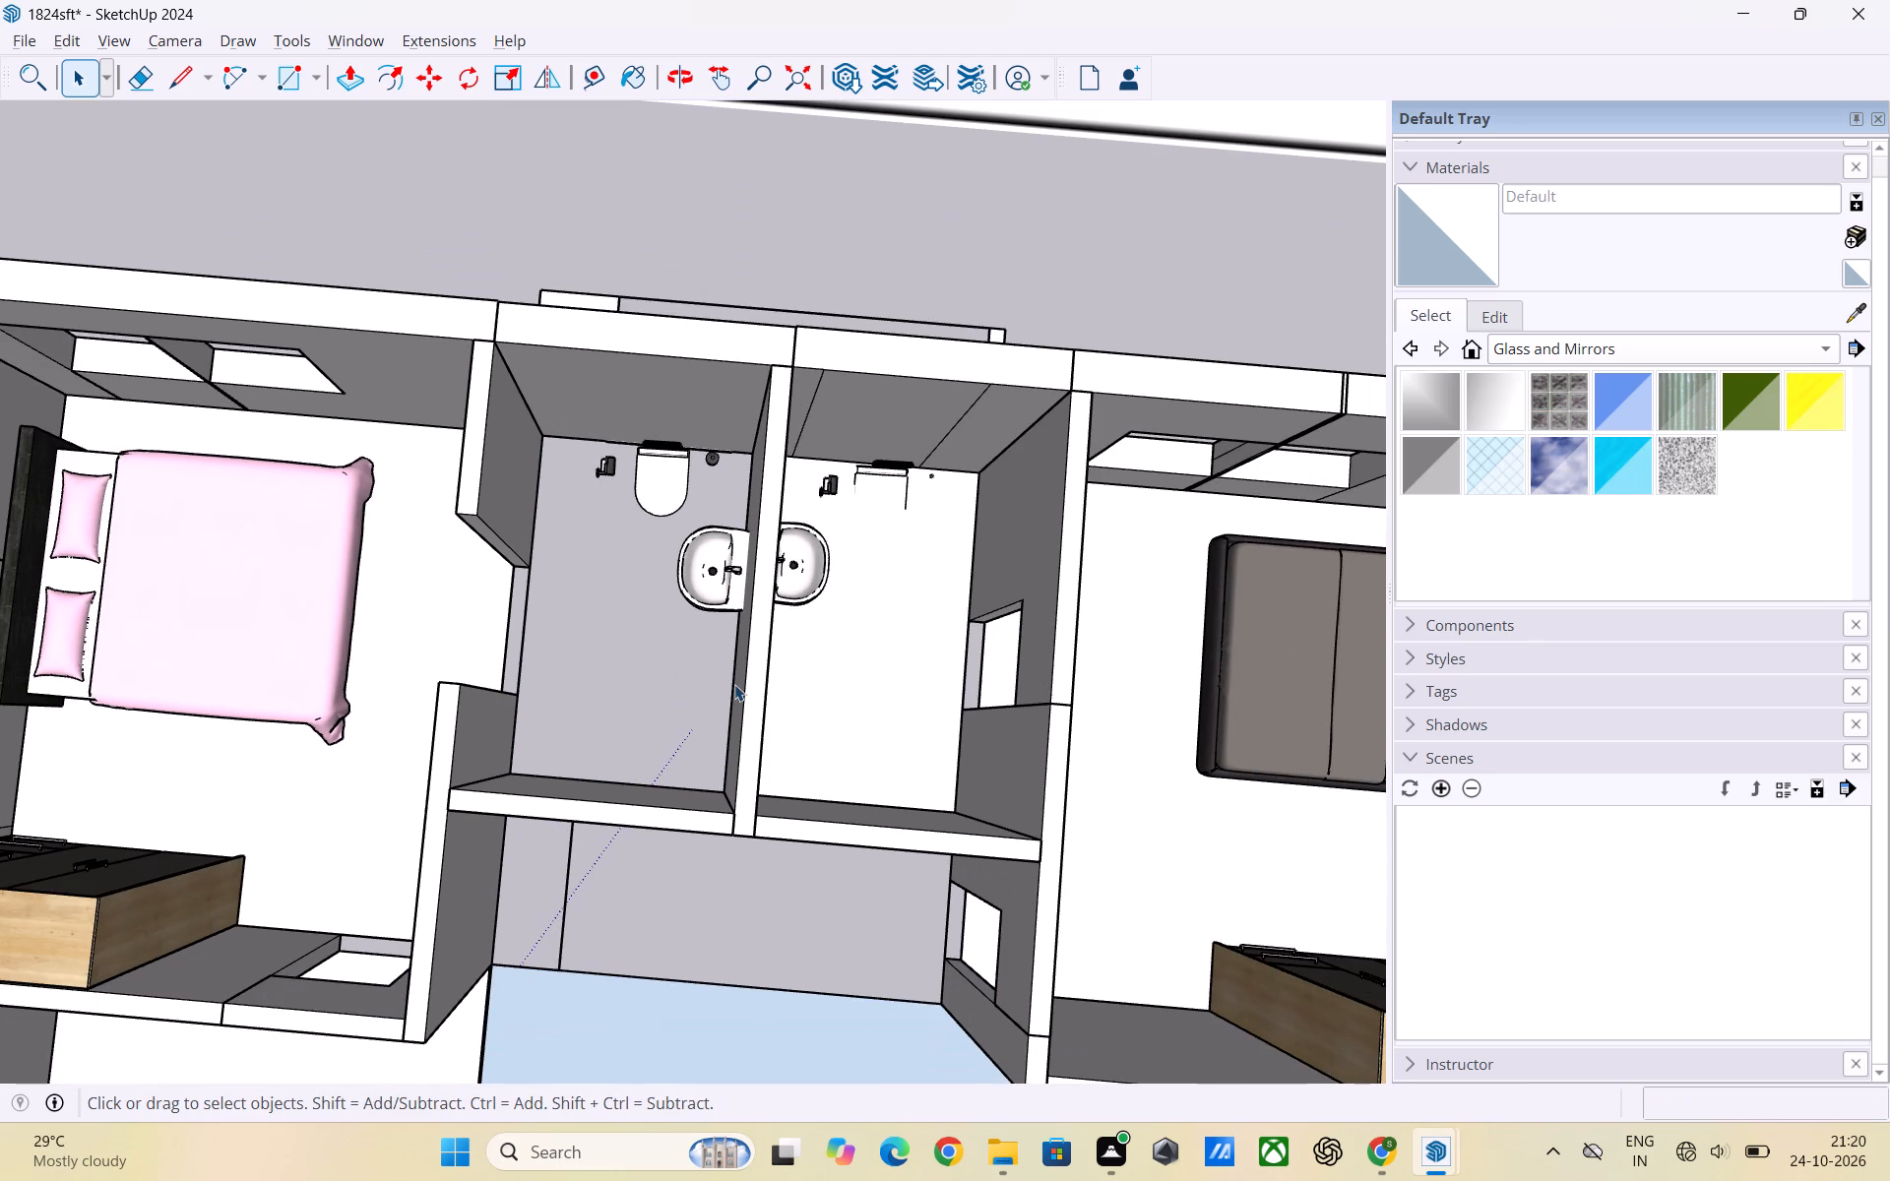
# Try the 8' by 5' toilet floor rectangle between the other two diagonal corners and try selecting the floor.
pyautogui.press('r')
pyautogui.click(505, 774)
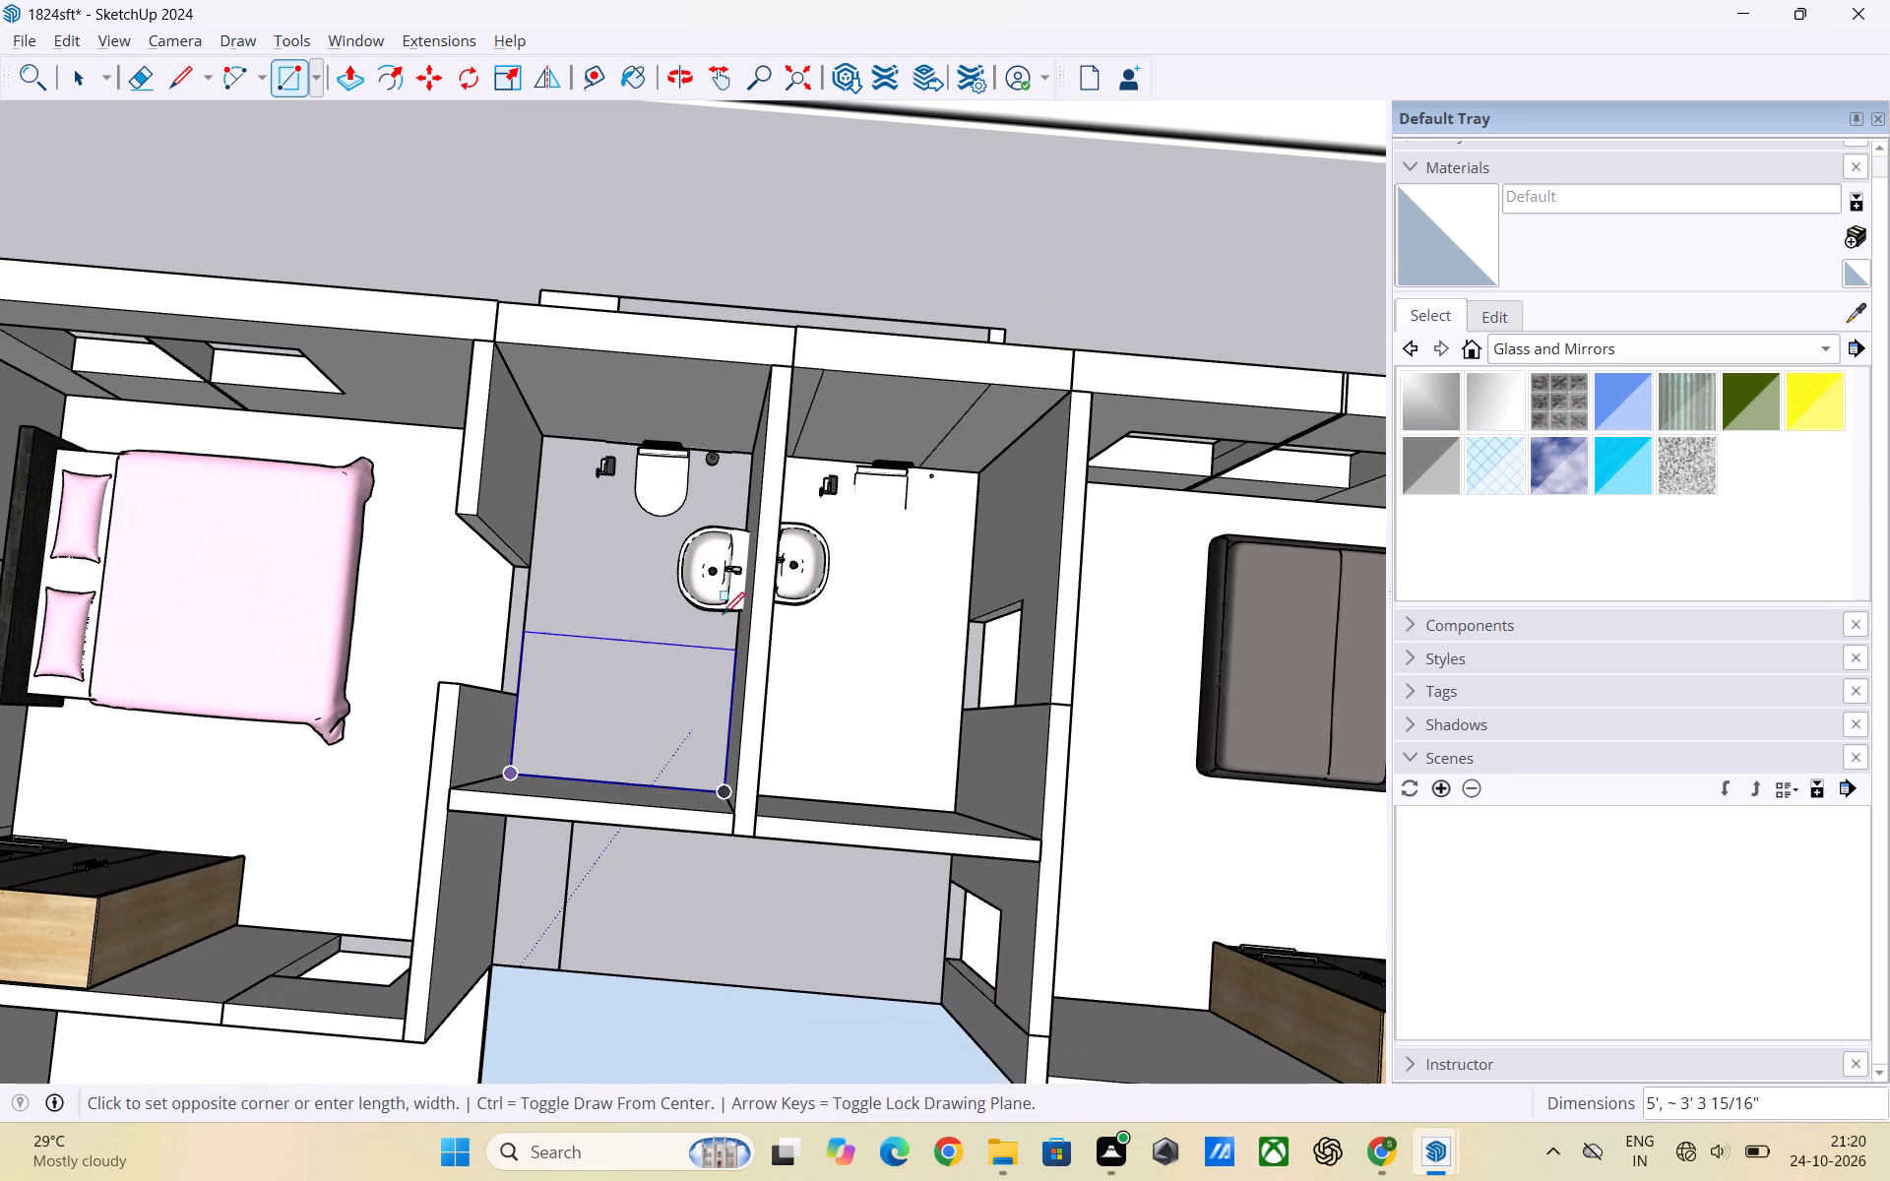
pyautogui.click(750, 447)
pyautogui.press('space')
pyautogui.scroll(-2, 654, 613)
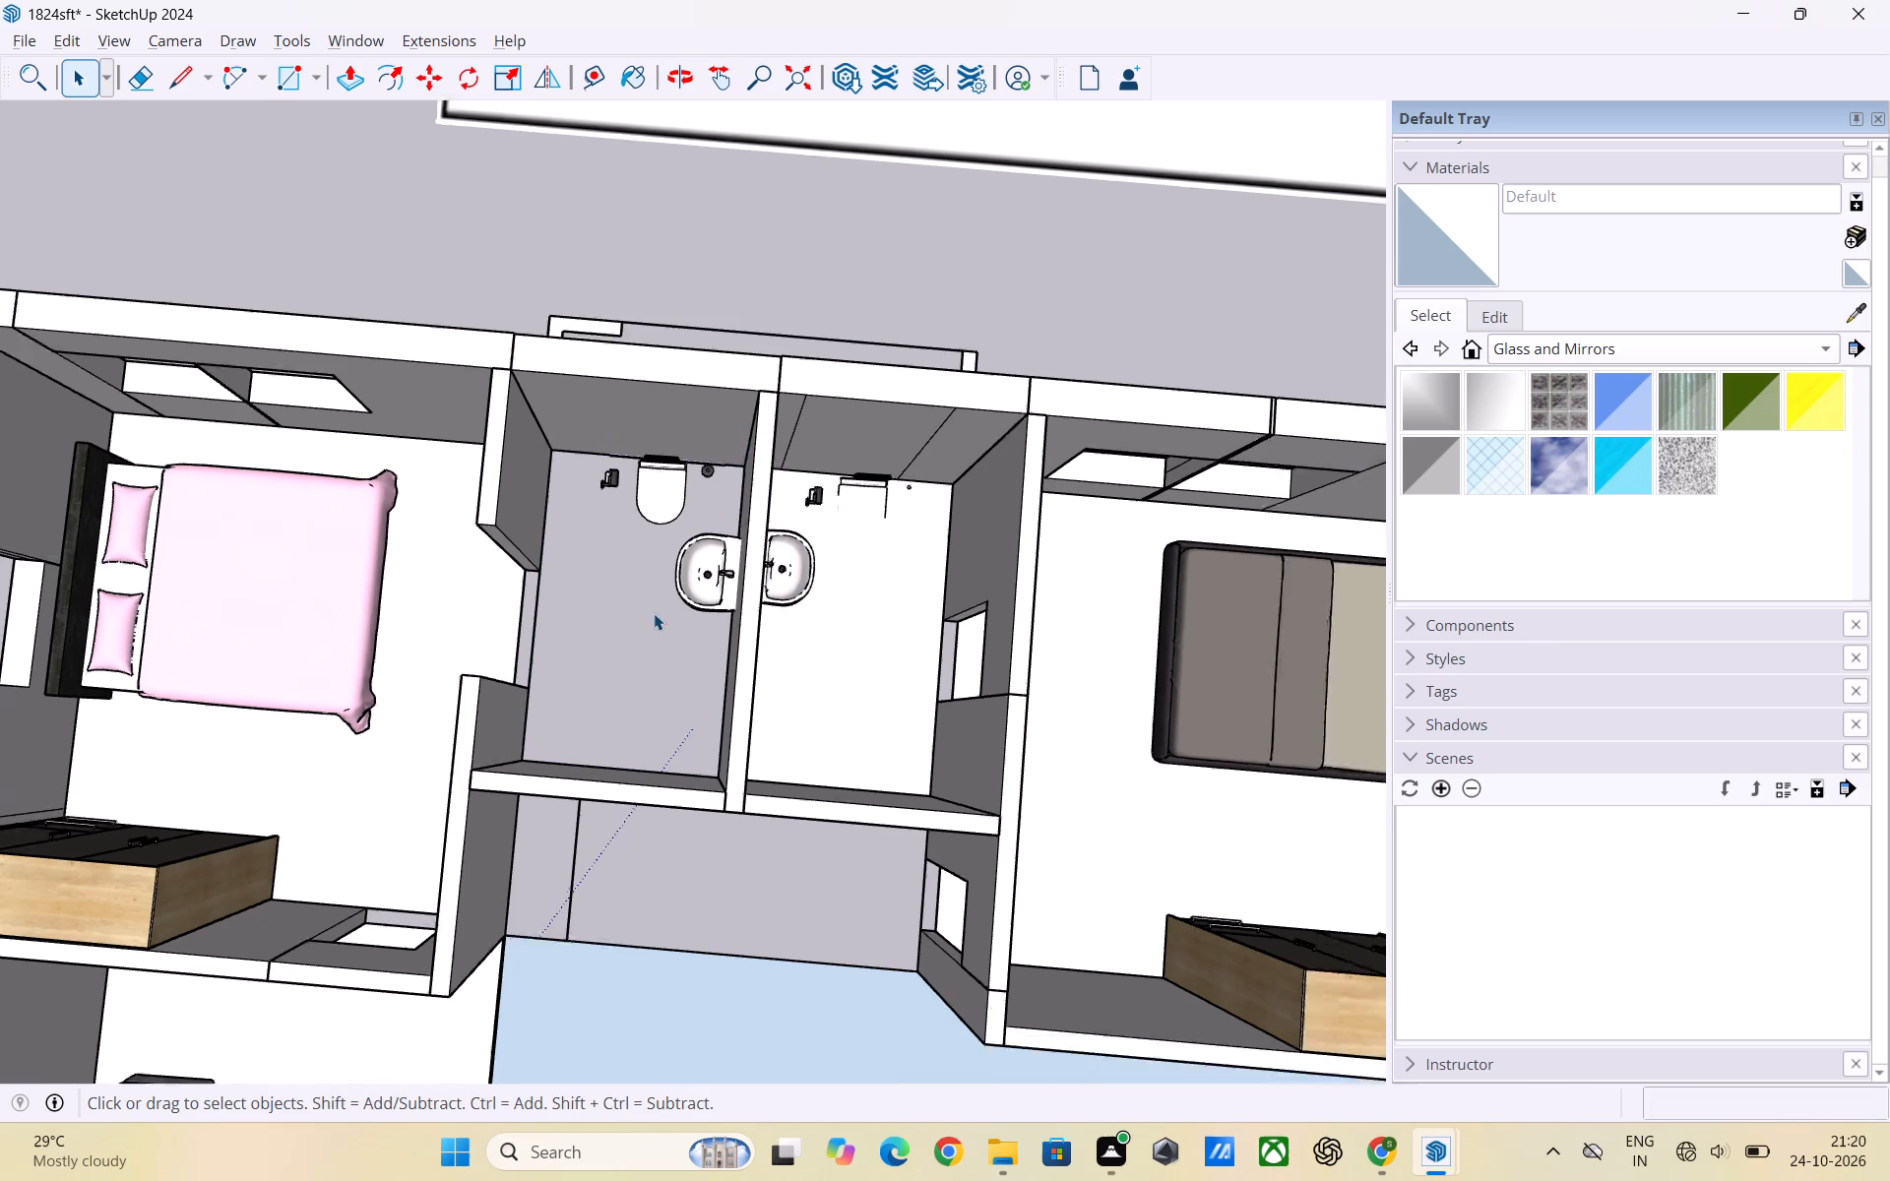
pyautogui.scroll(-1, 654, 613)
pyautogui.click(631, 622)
# From beneath the model, draw a rectangle about 9' 1 1/4" by 5' from the unfloored toilet's passage-side wall to beyond its outer wall.
pyautogui.scroll(-3, 697, 620)
pyautogui.moveTo(701, 730); pyautogui.dragTo(739, 533, button='middle')
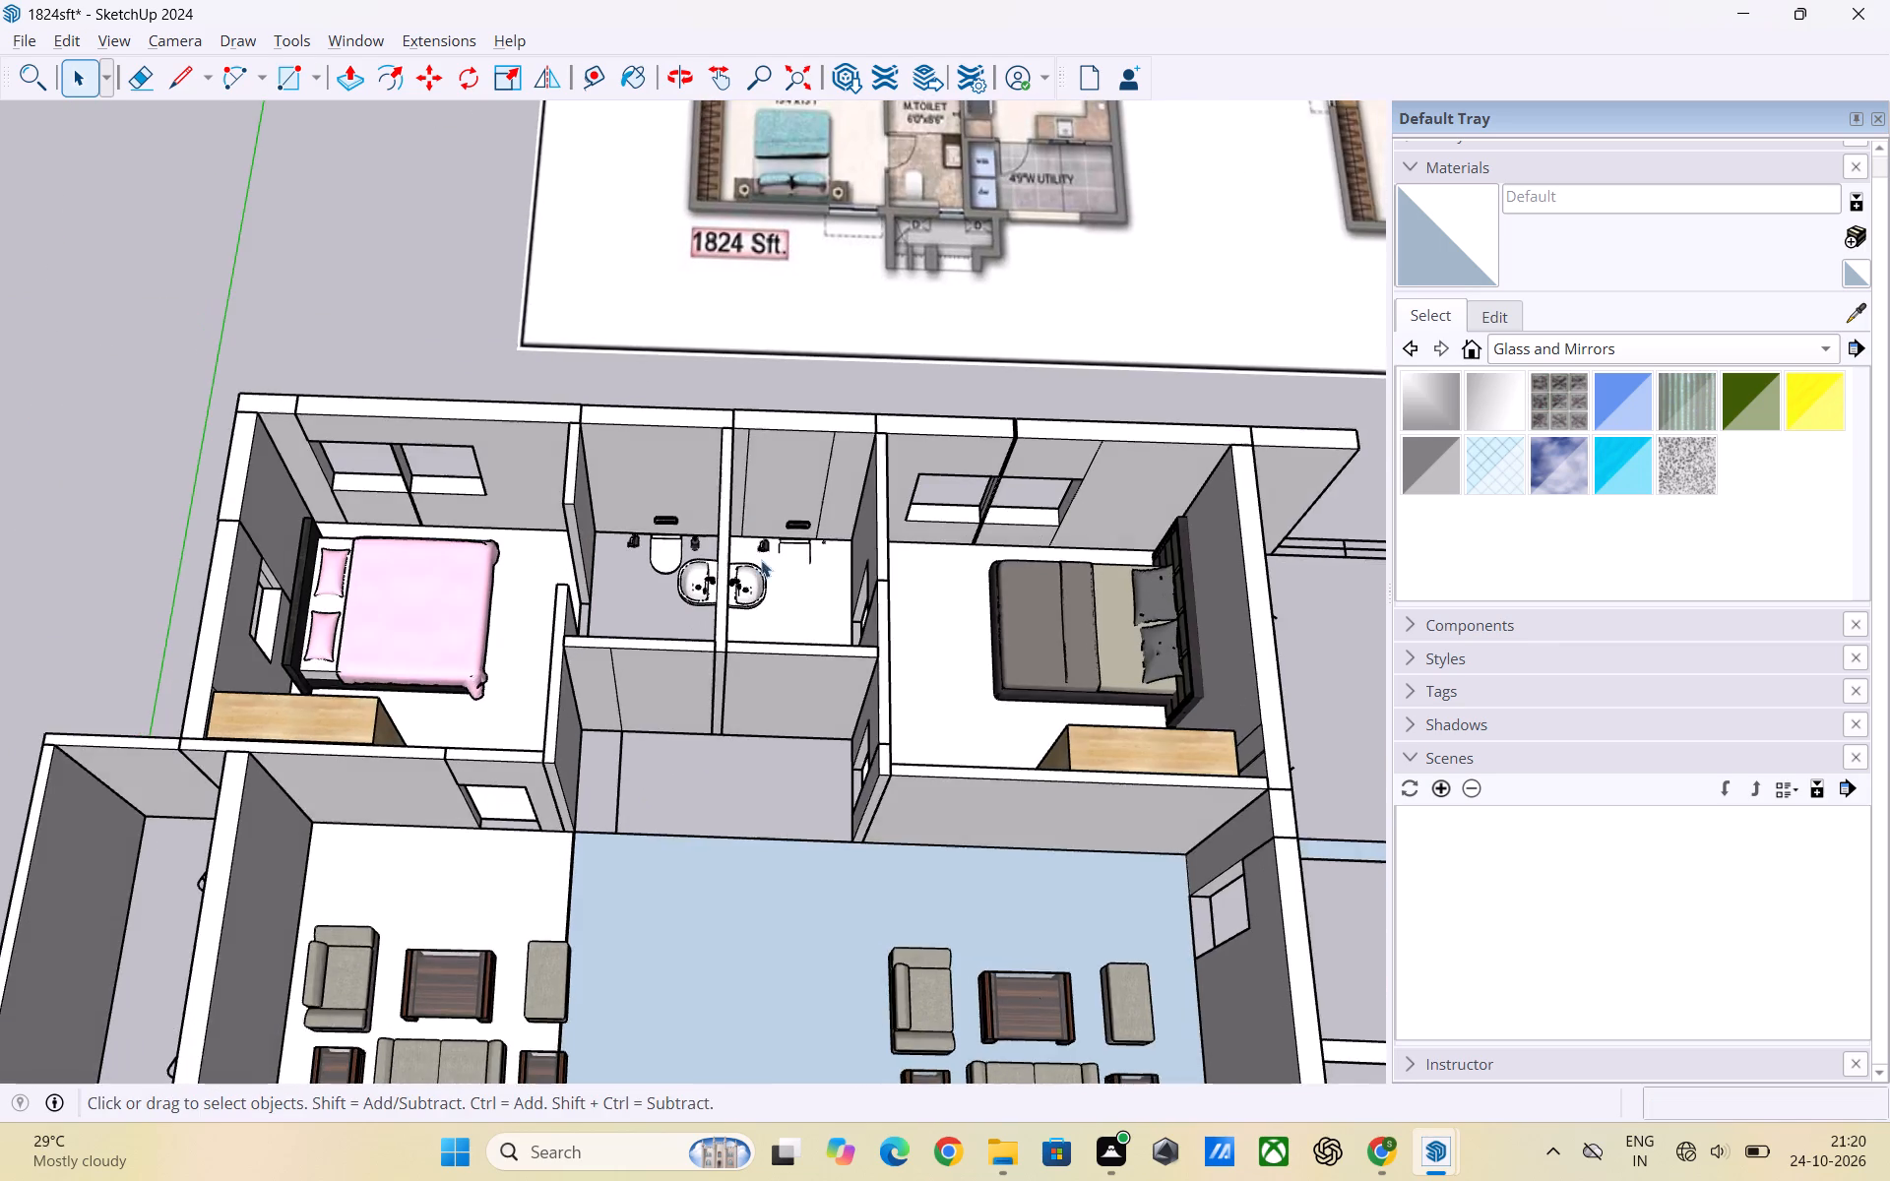
pyautogui.scroll(2, 755, 602)
pyautogui.moveTo(622, 728); pyautogui.dragTo(728, 407, button='middle')
pyautogui.moveTo(704, 789); pyautogui.dragTo(704, 488, button='middle')
pyautogui.moveTo(717, 811); pyautogui.dragTo(711, 365, button='middle')
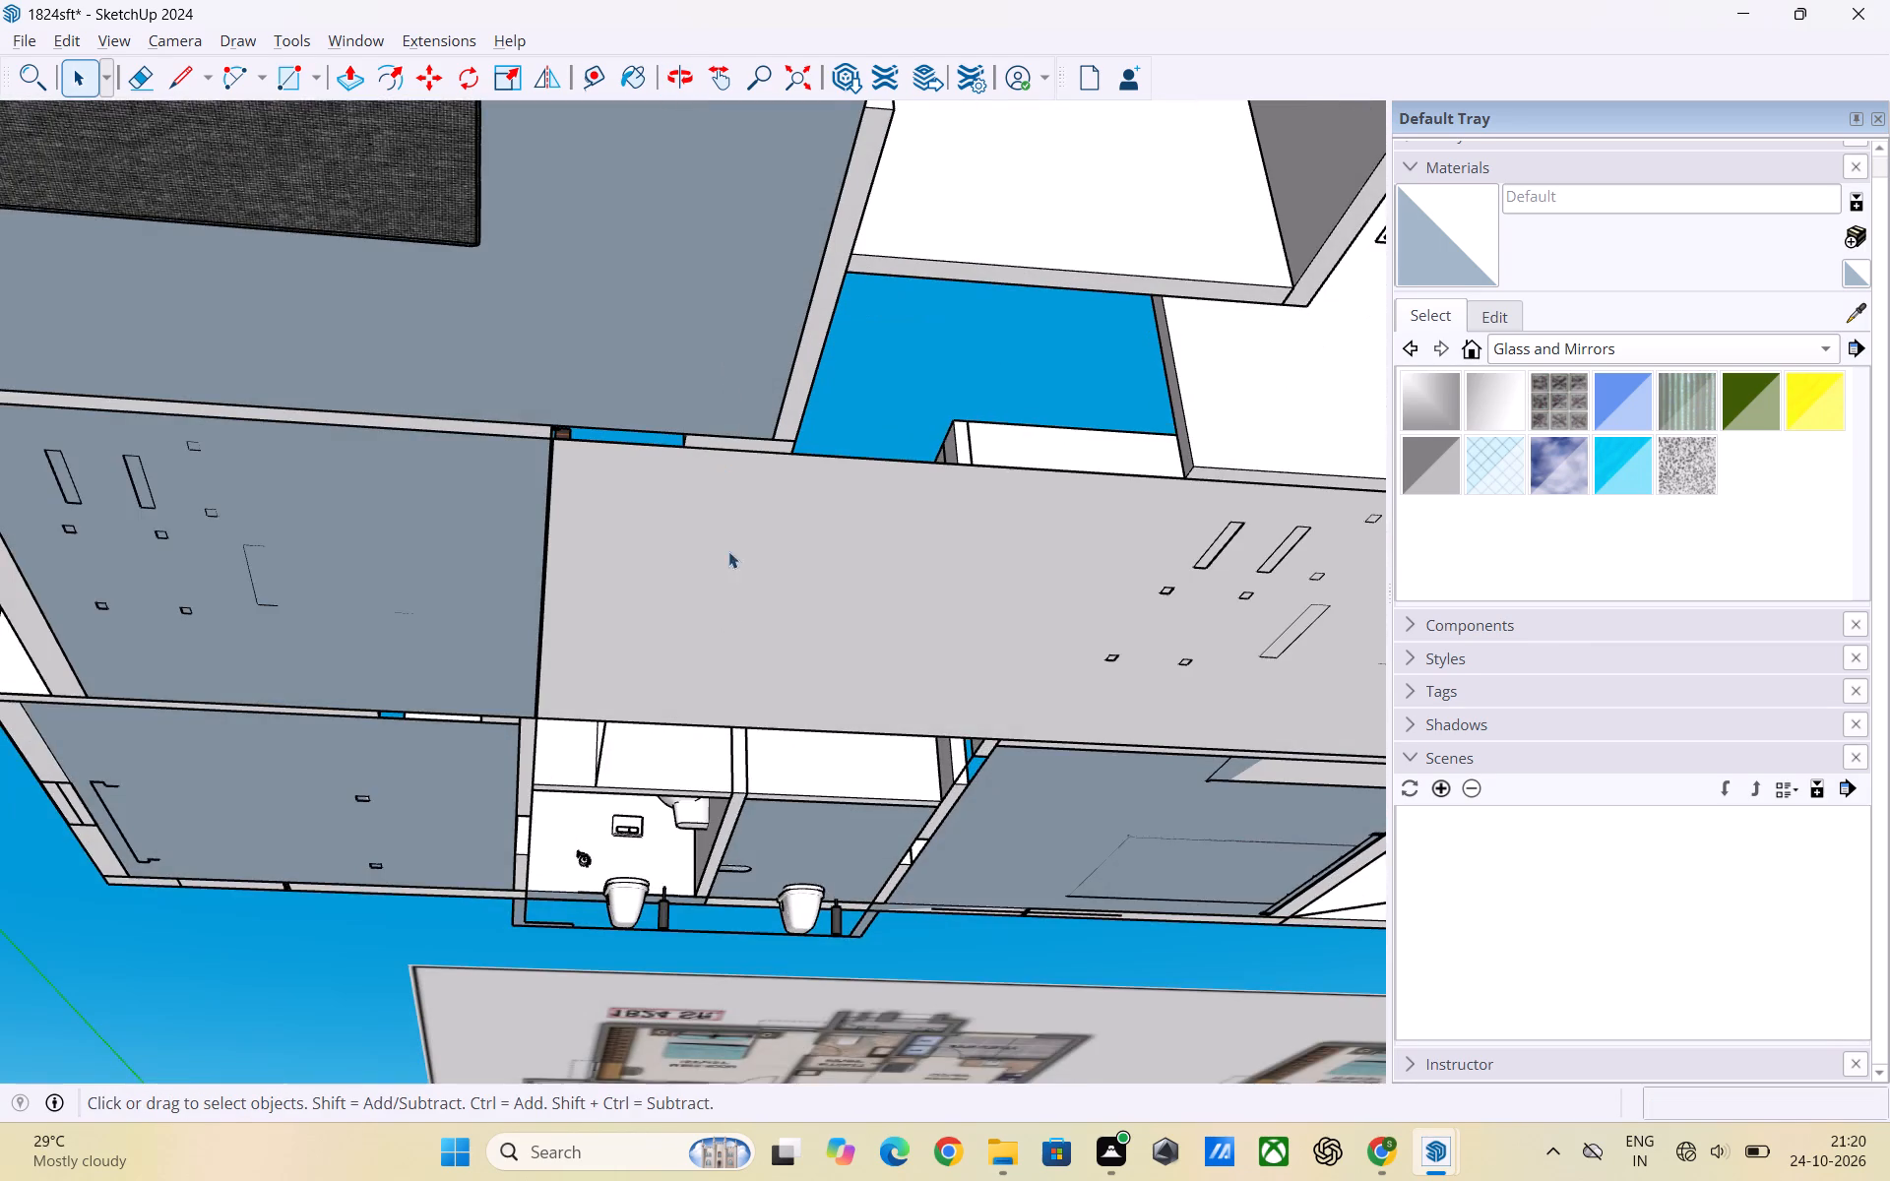
pyautogui.scroll(1, 762, 340)
pyautogui.scroll(-3, 809, 701)
pyautogui.moveTo(771, 832); pyautogui.dragTo(768, 531, button='middle')
pyautogui.scroll(3, 728, 774)
pyautogui.moveTo(703, 962); pyautogui.dragTo(711, 915, button='middle')
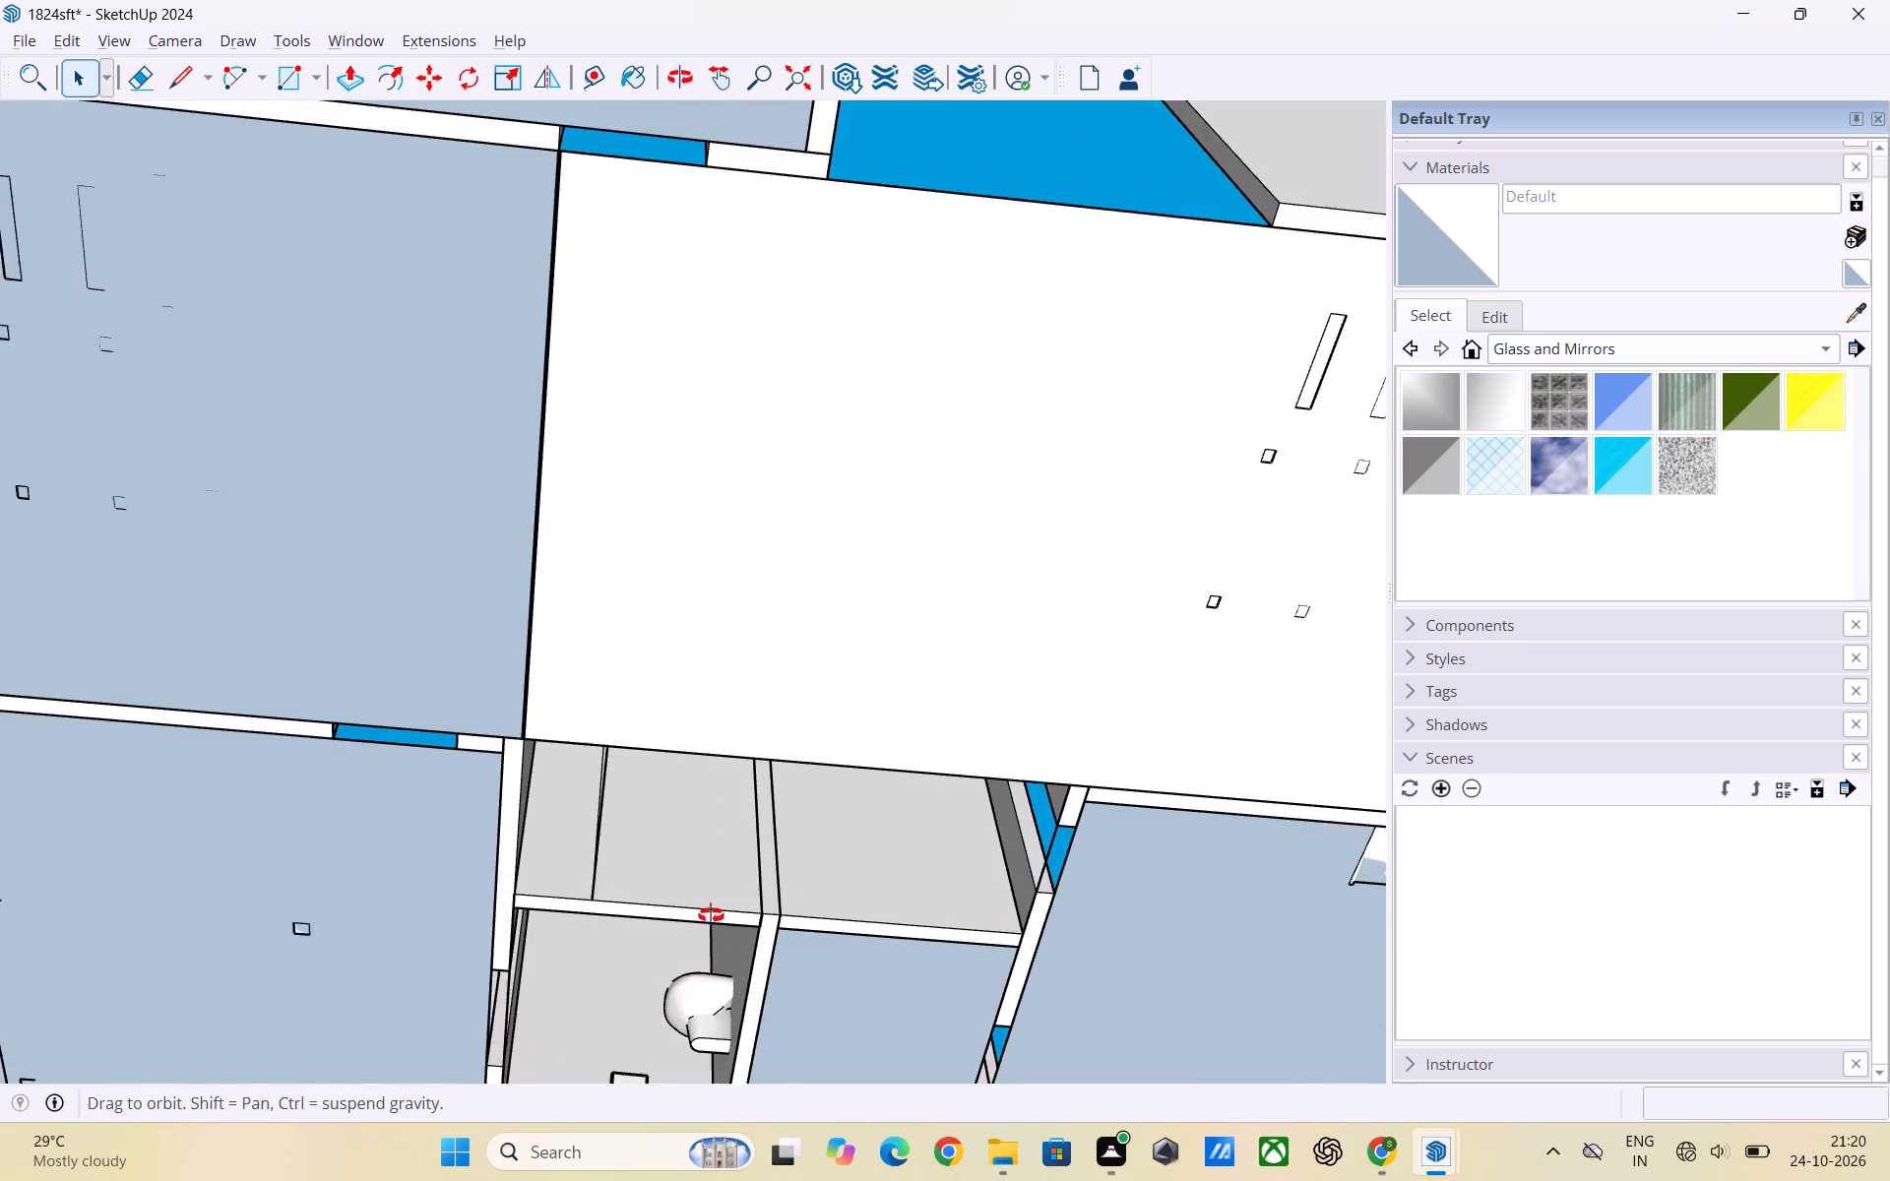
pyautogui.moveTo(711, 915); pyautogui.dragTo(723, 621, button='middle')
pyautogui.scroll(-5, 511, 653)
pyautogui.moveTo(655, 901); pyautogui.dragTo(858, 825, button='middle')
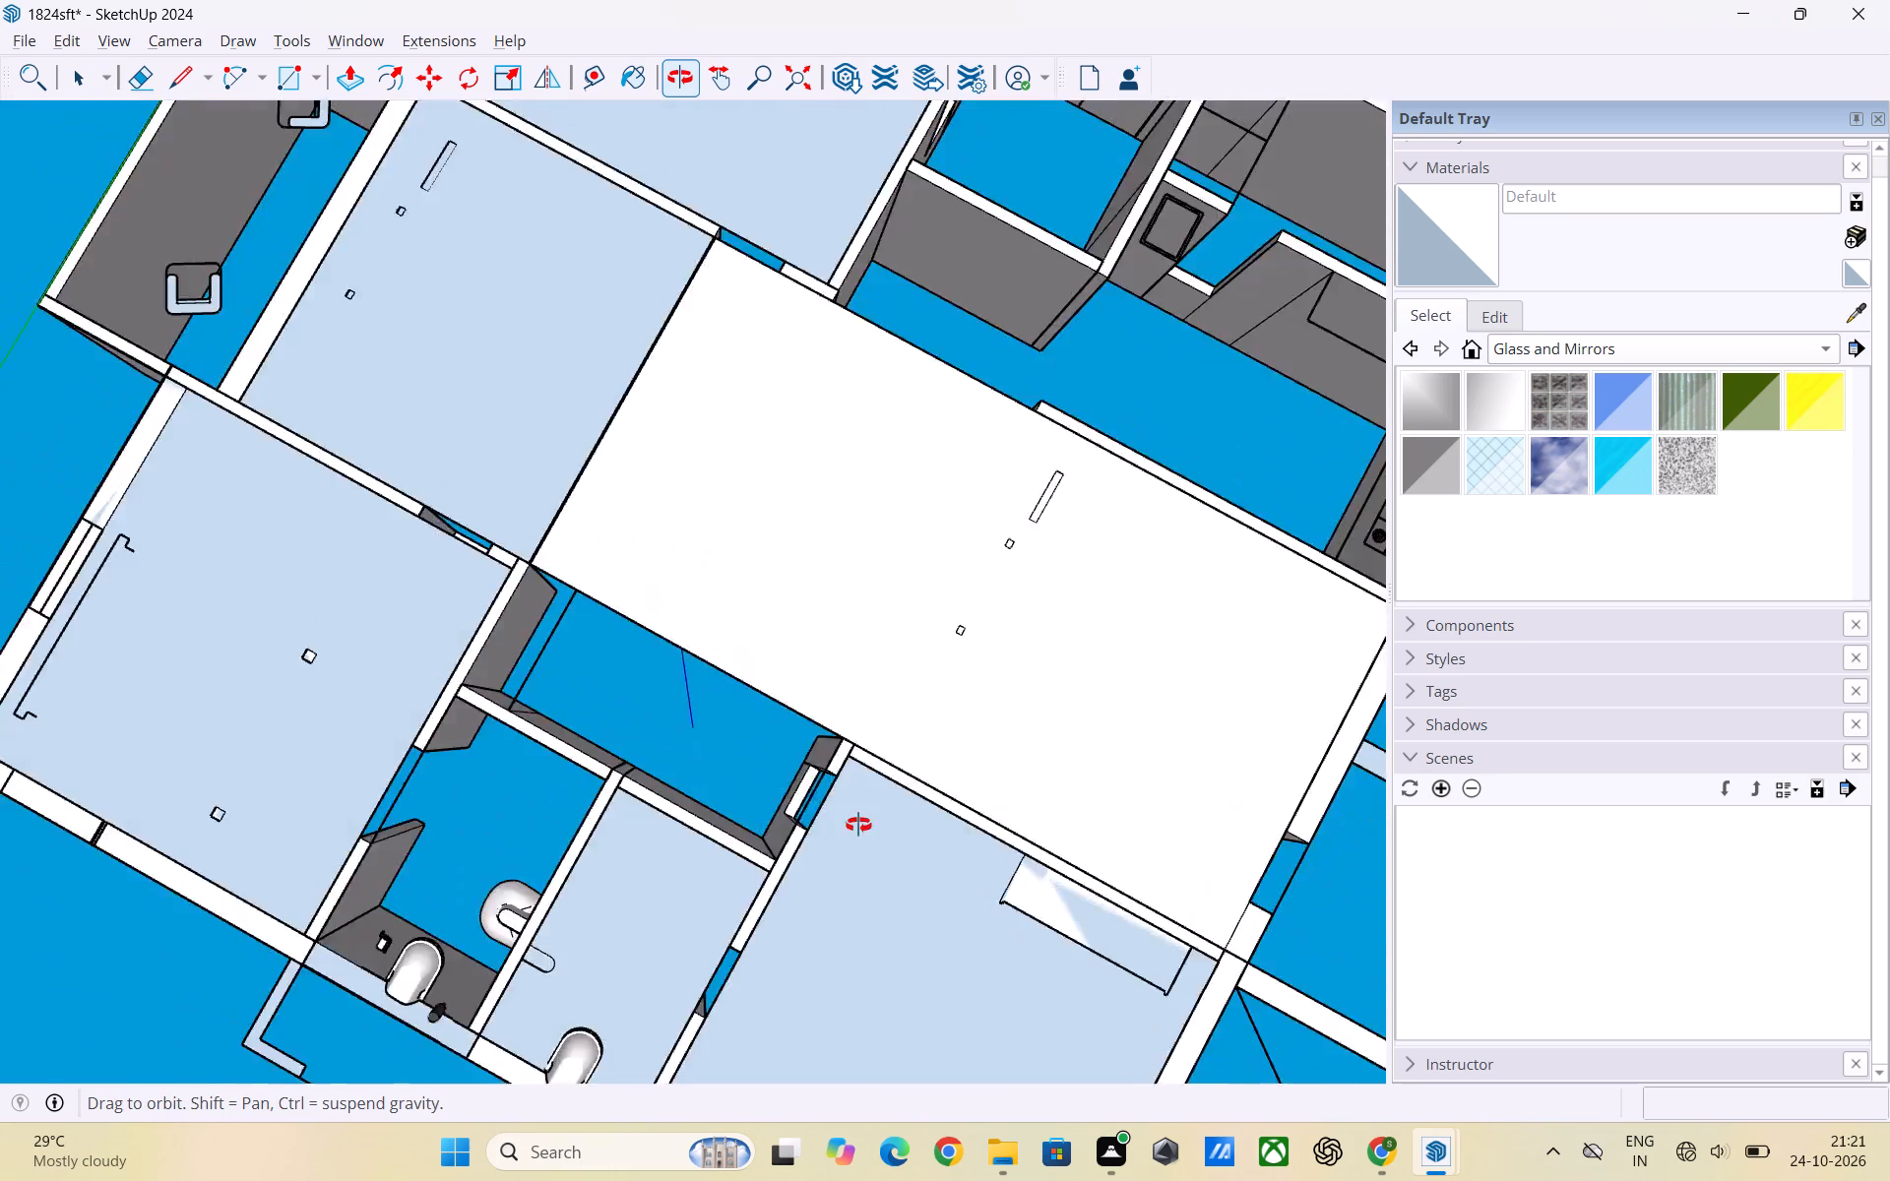
pyautogui.moveTo(858, 825); pyautogui.dragTo(1213, 771, button='middle')
pyautogui.scroll(-4, 606, 710)
pyautogui.moveTo(675, 872); pyautogui.dragTo(638, 877, button='middle')
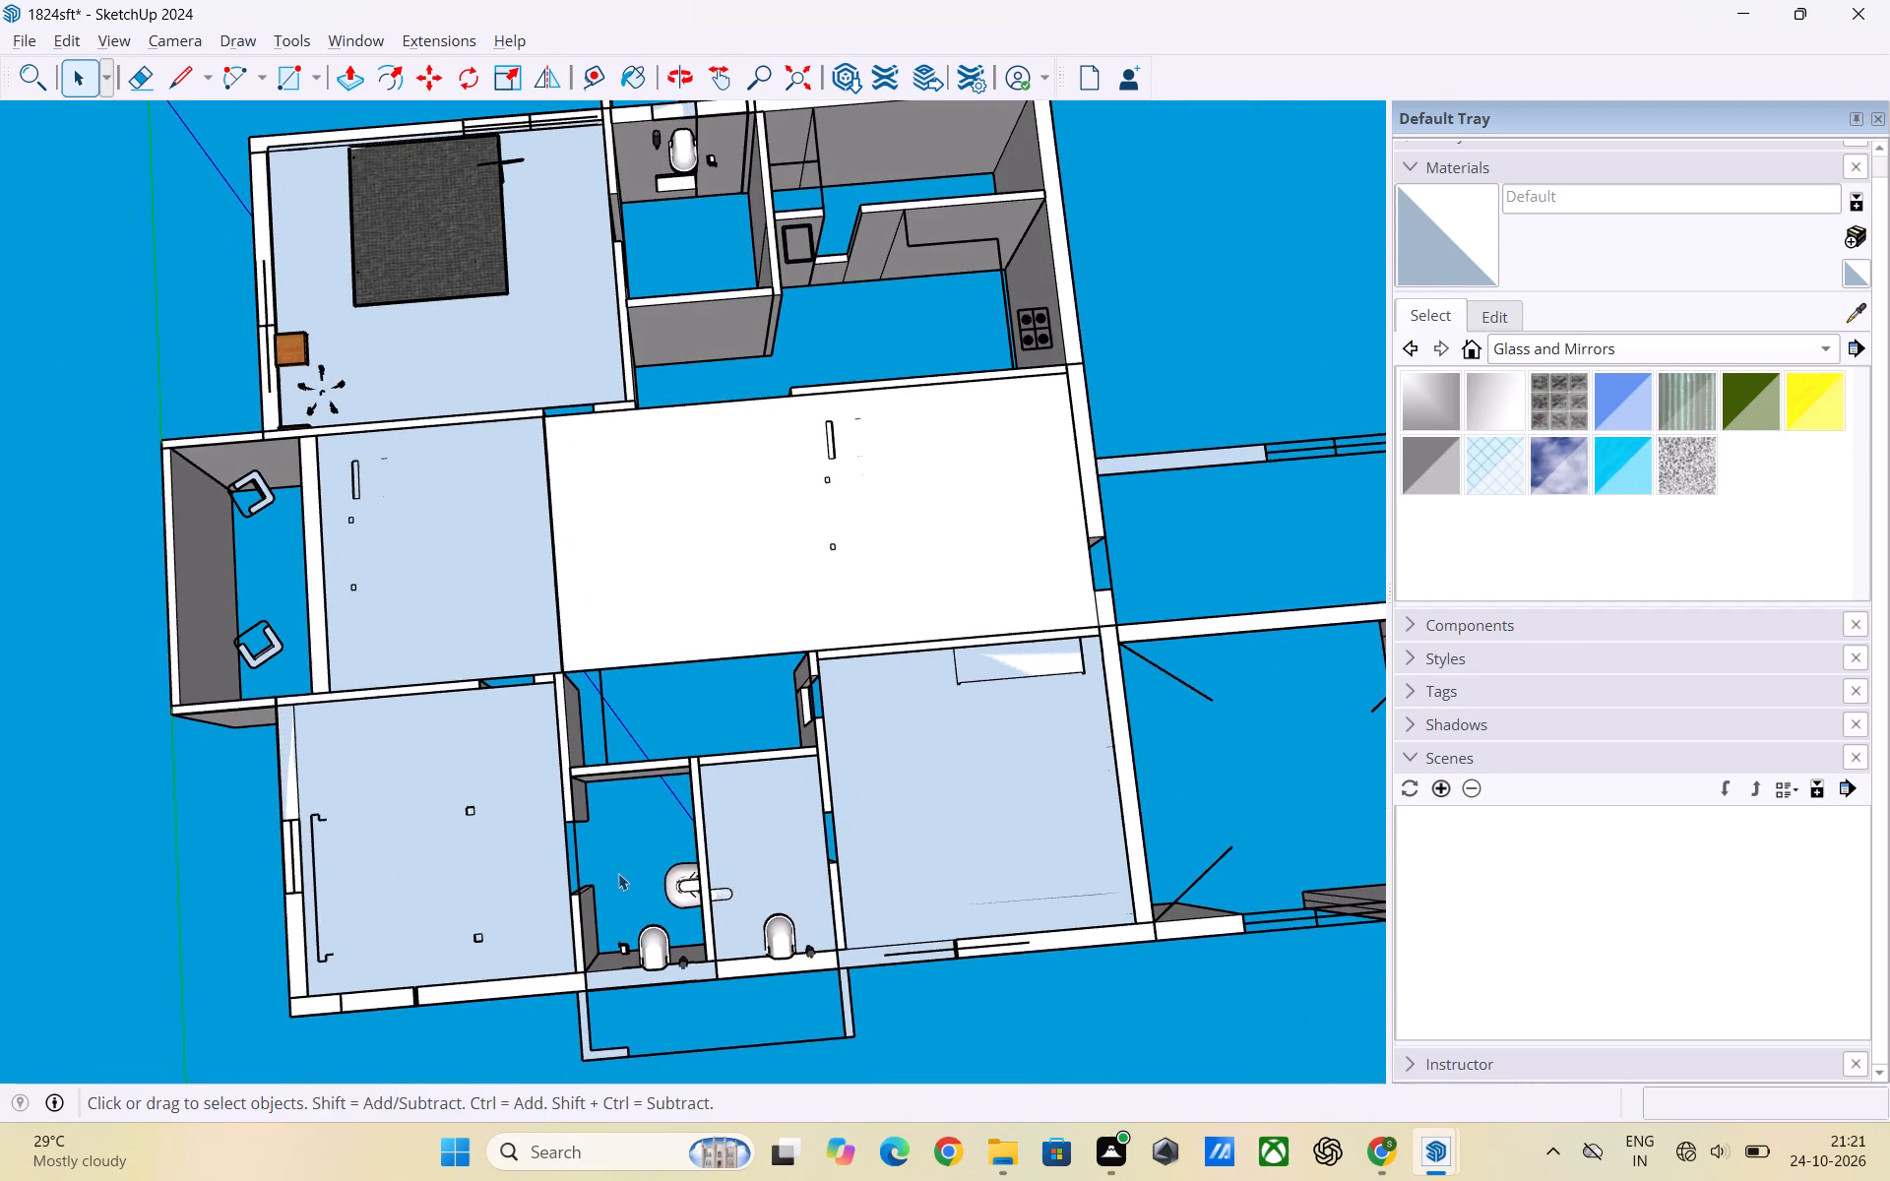
pyautogui.press('r')
pyautogui.scroll(5, 613, 868)
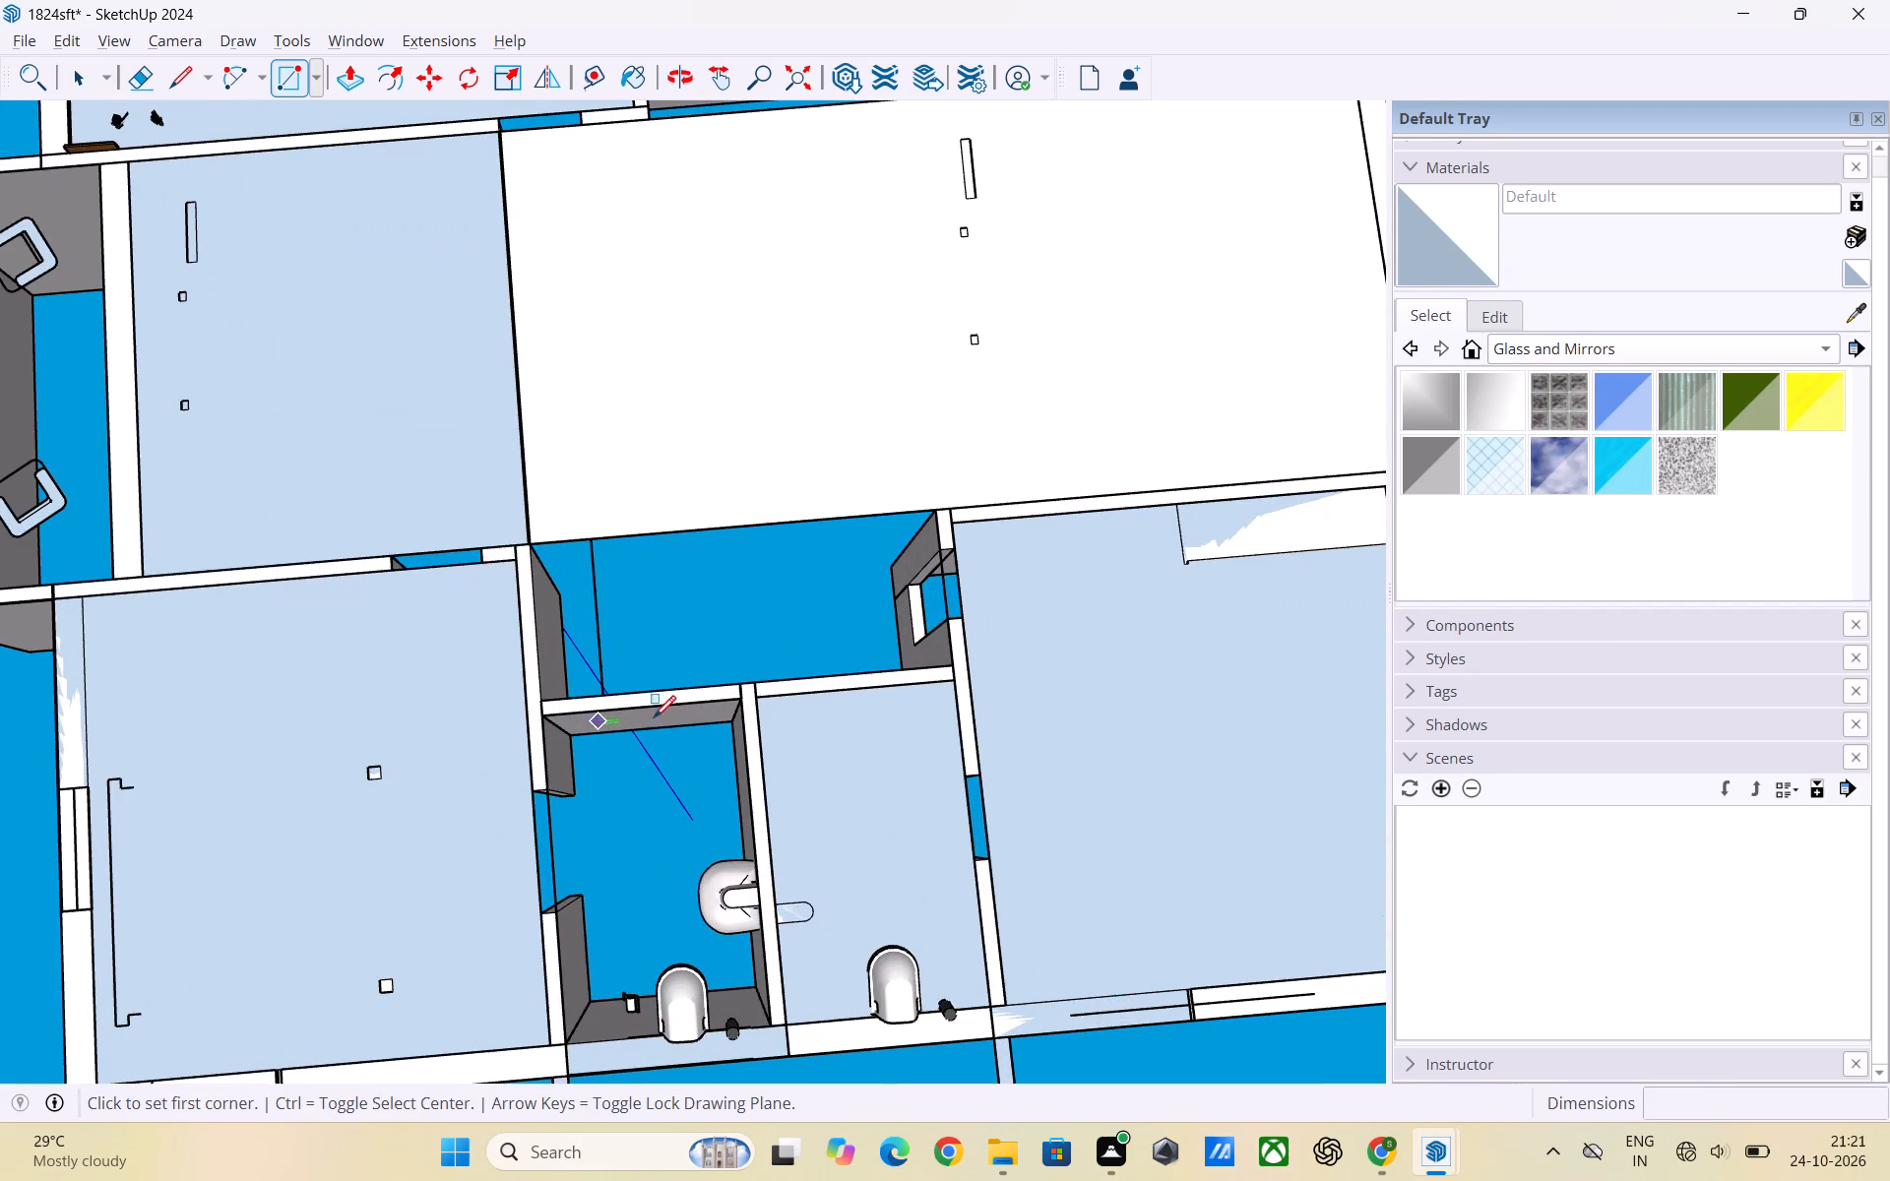
pyautogui.click(738, 680)
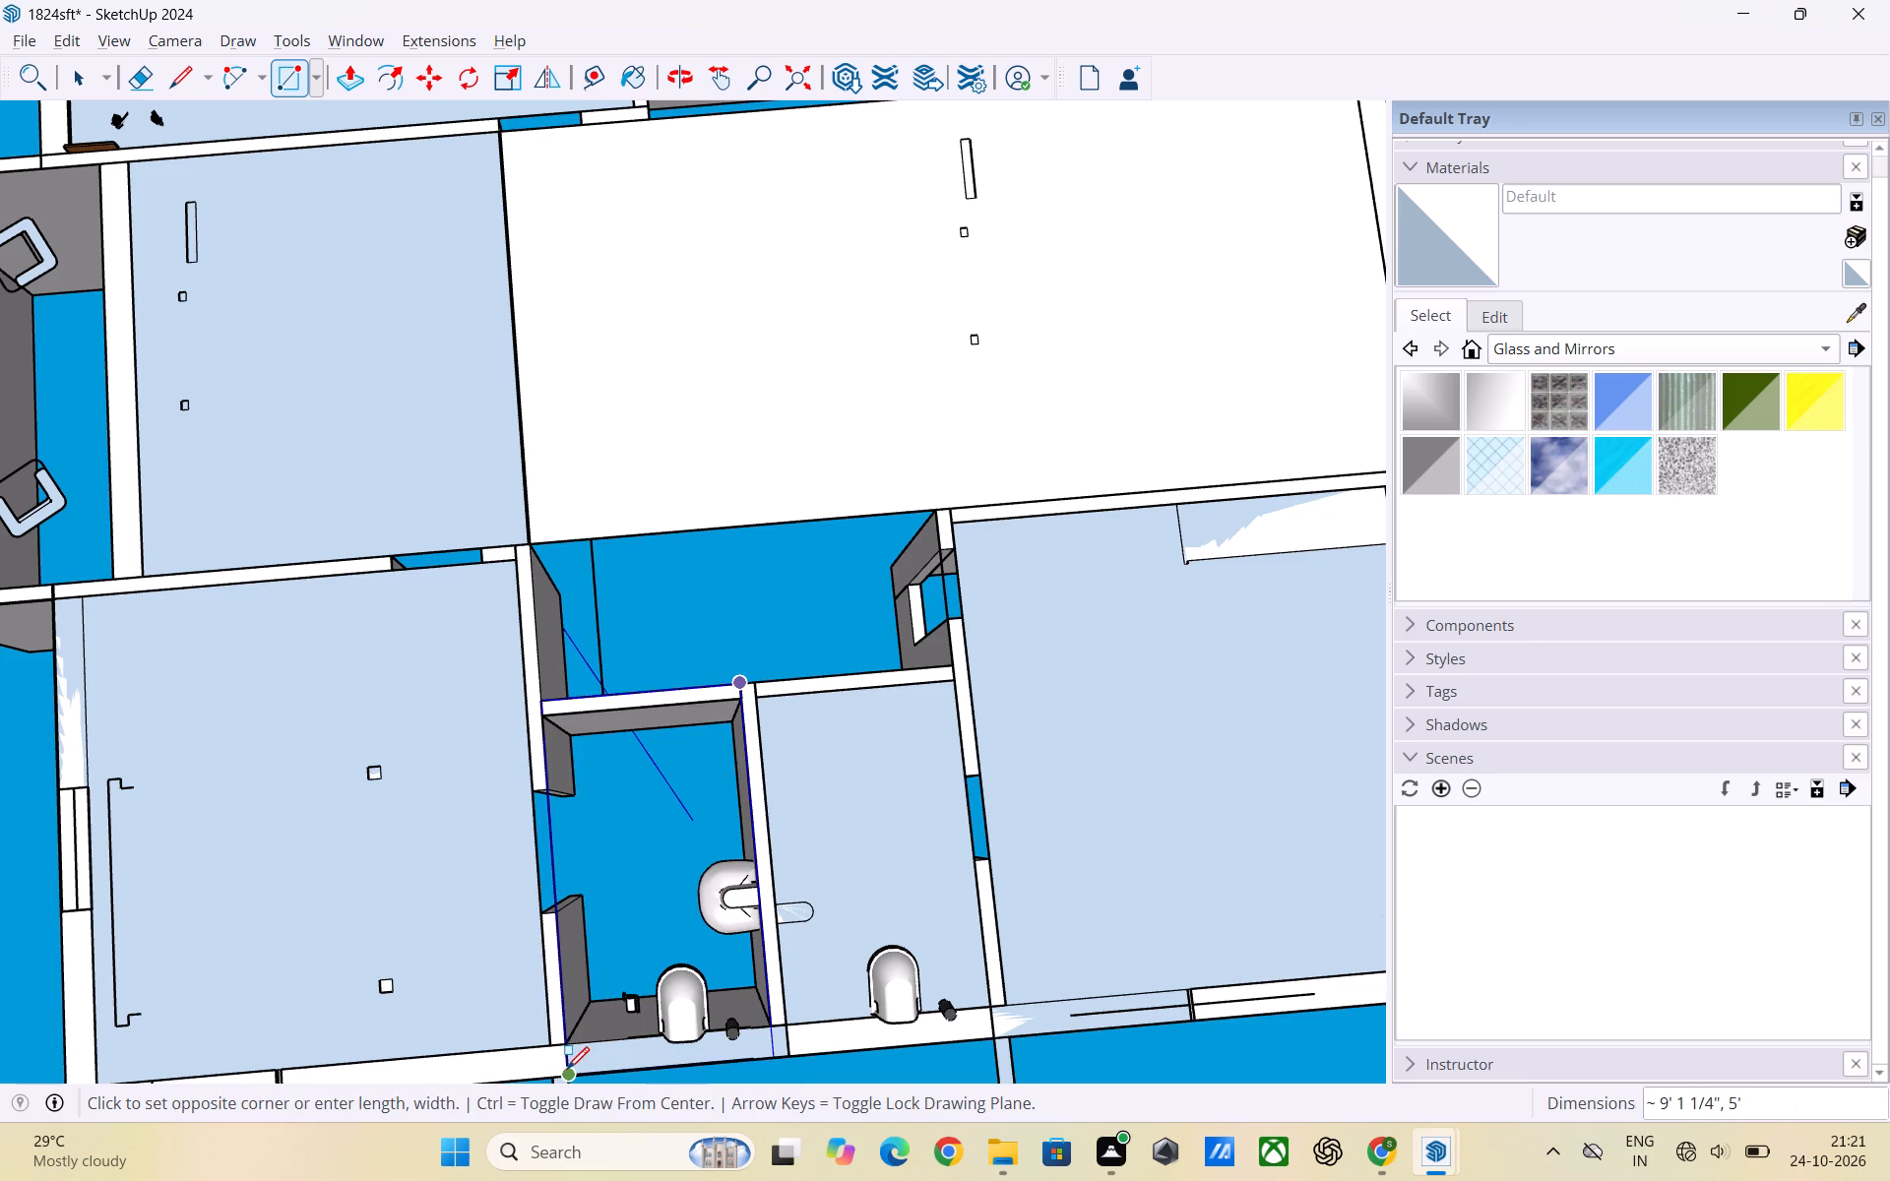
pyautogui.scroll(3, 544, 1073)
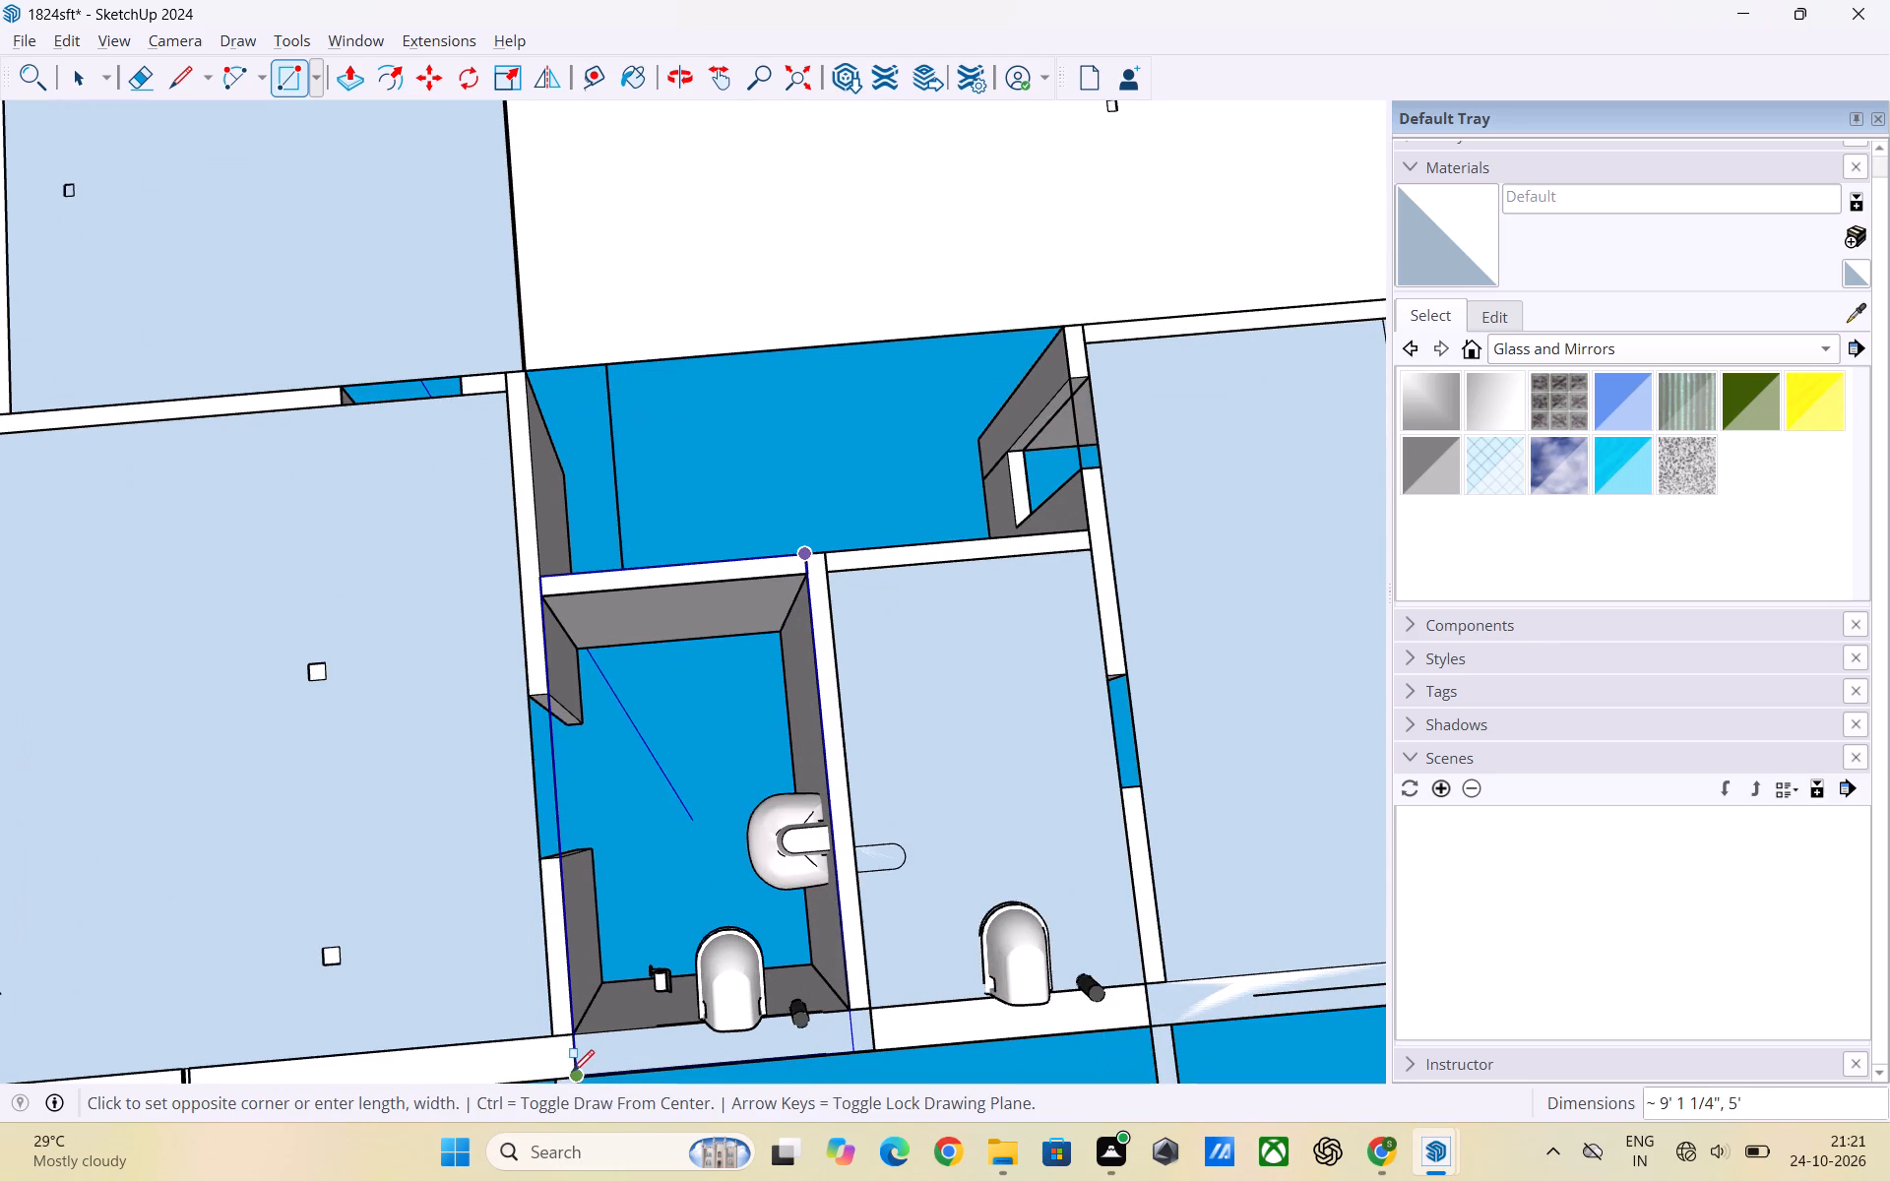
pyautogui.click(575, 1076)
# From beneath, redraw the 8' by 5' floor rectangle between opposite corners of the unfloored toilet beside the pink-bed bedroom and try selecting its face.
pyautogui.scroll(-6, 633, 891)
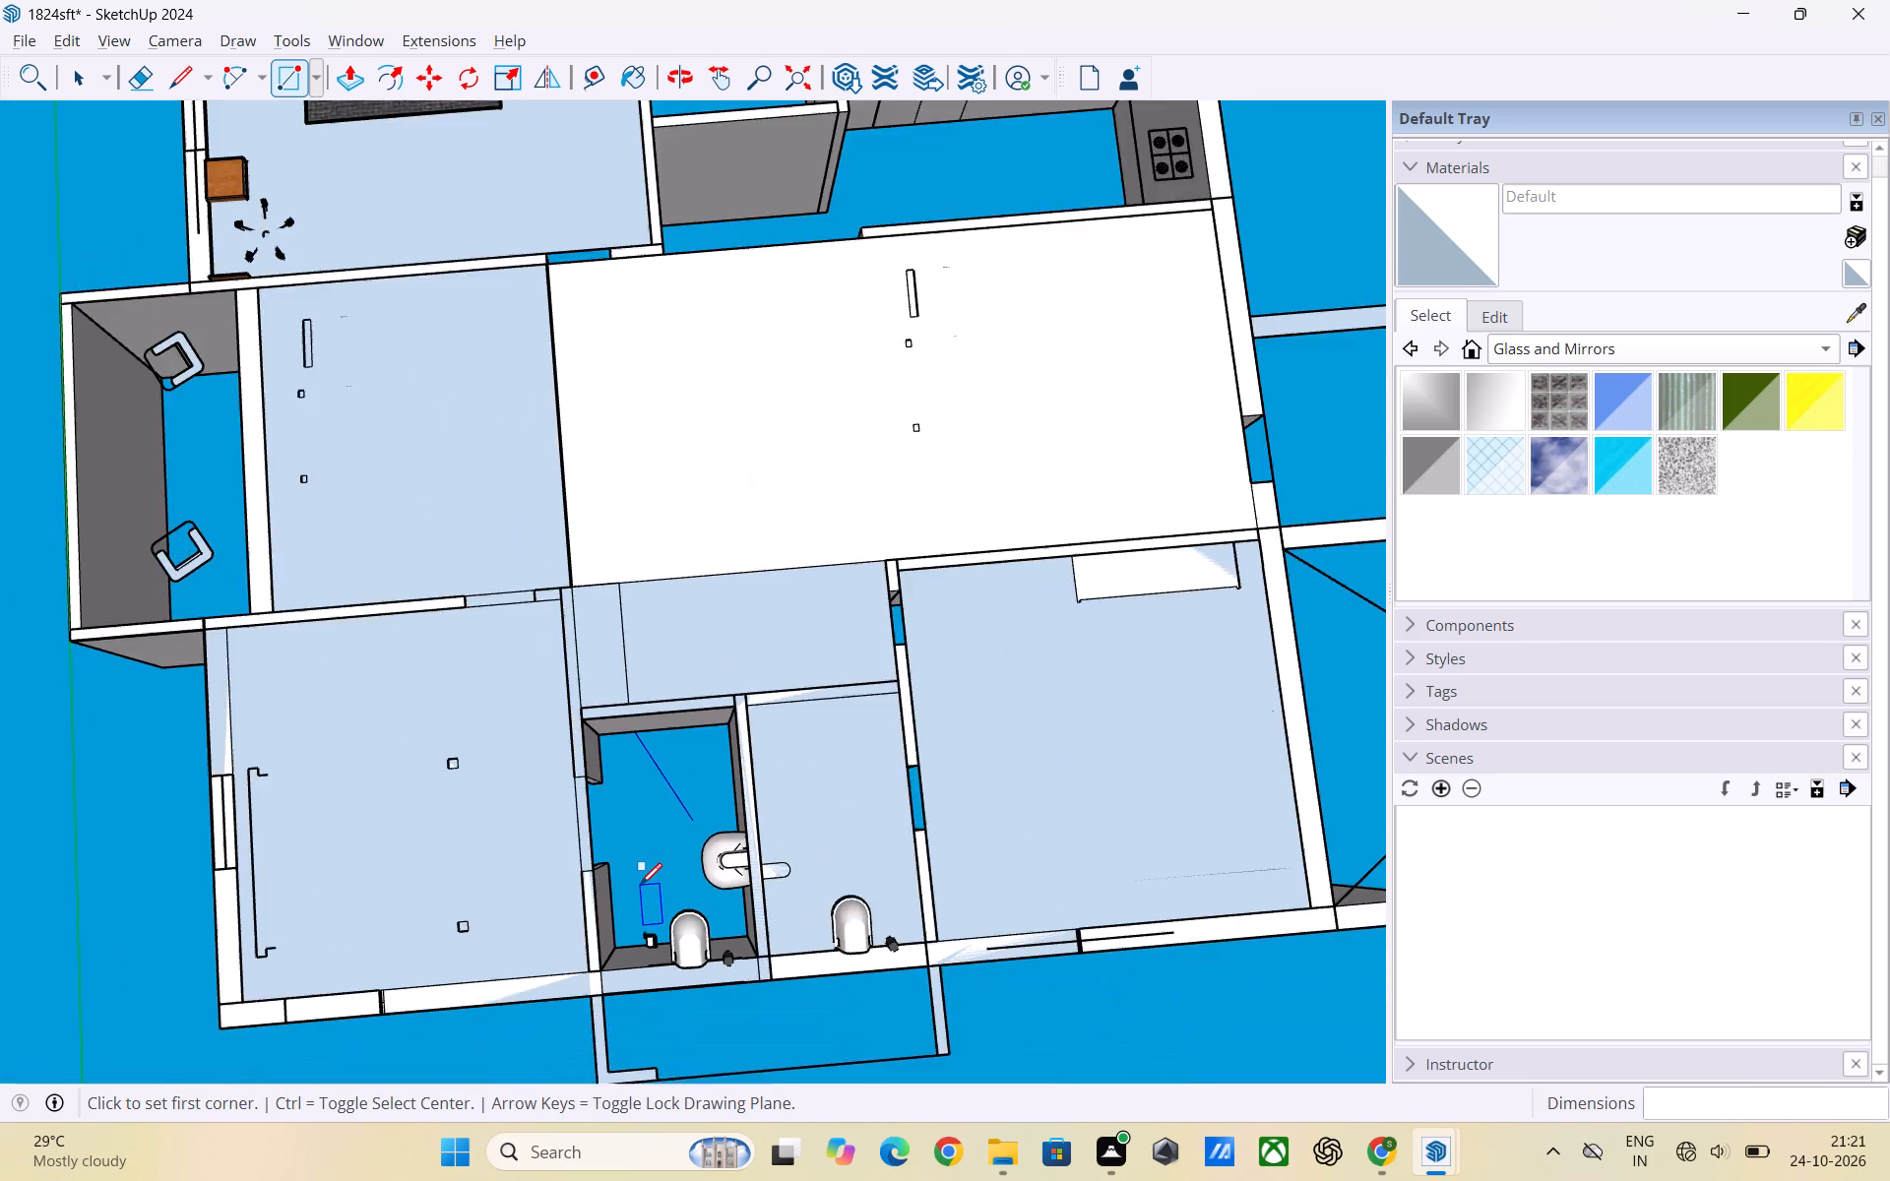
pyautogui.scroll(-3, 640, 885)
pyautogui.scroll(3, 644, 852)
pyautogui.press('r')
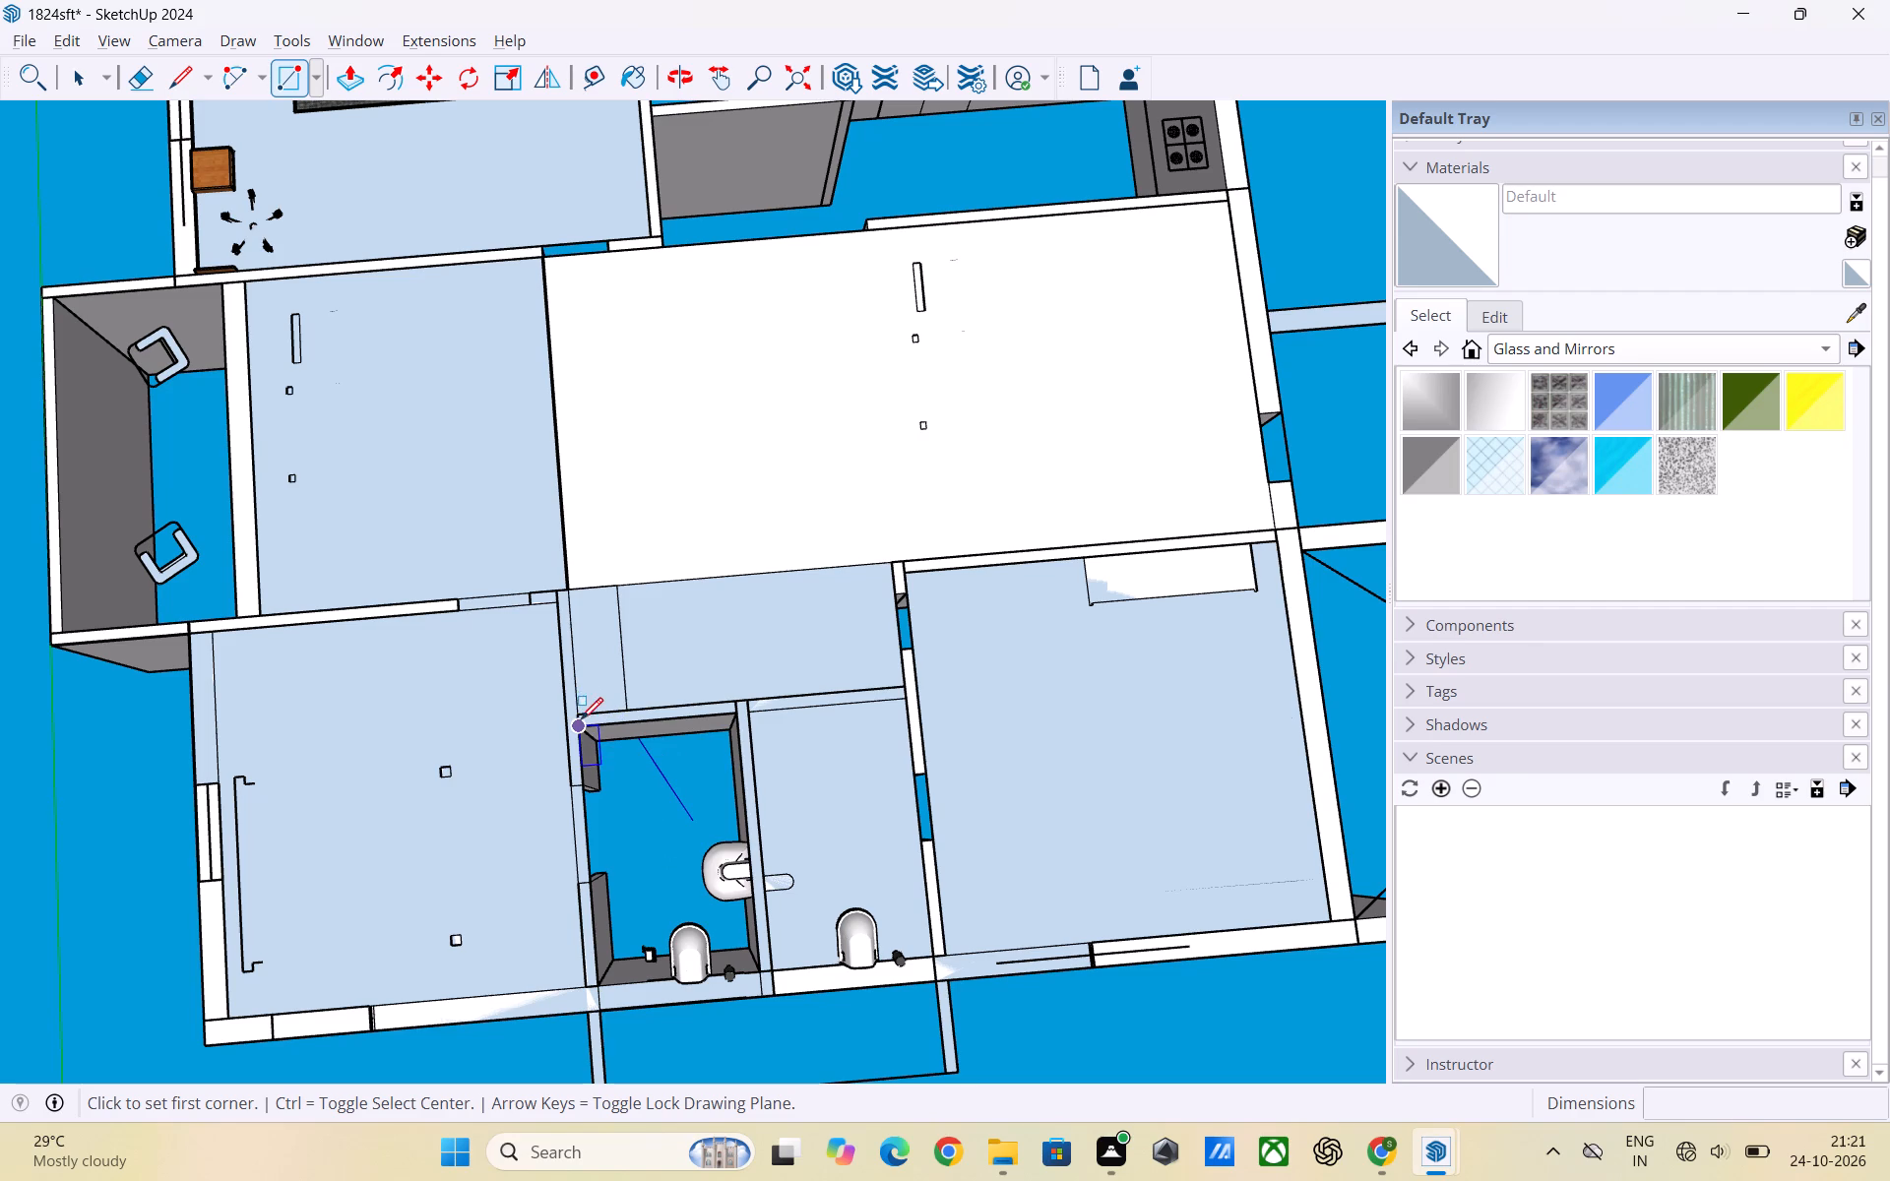
pyautogui.click(578, 725)
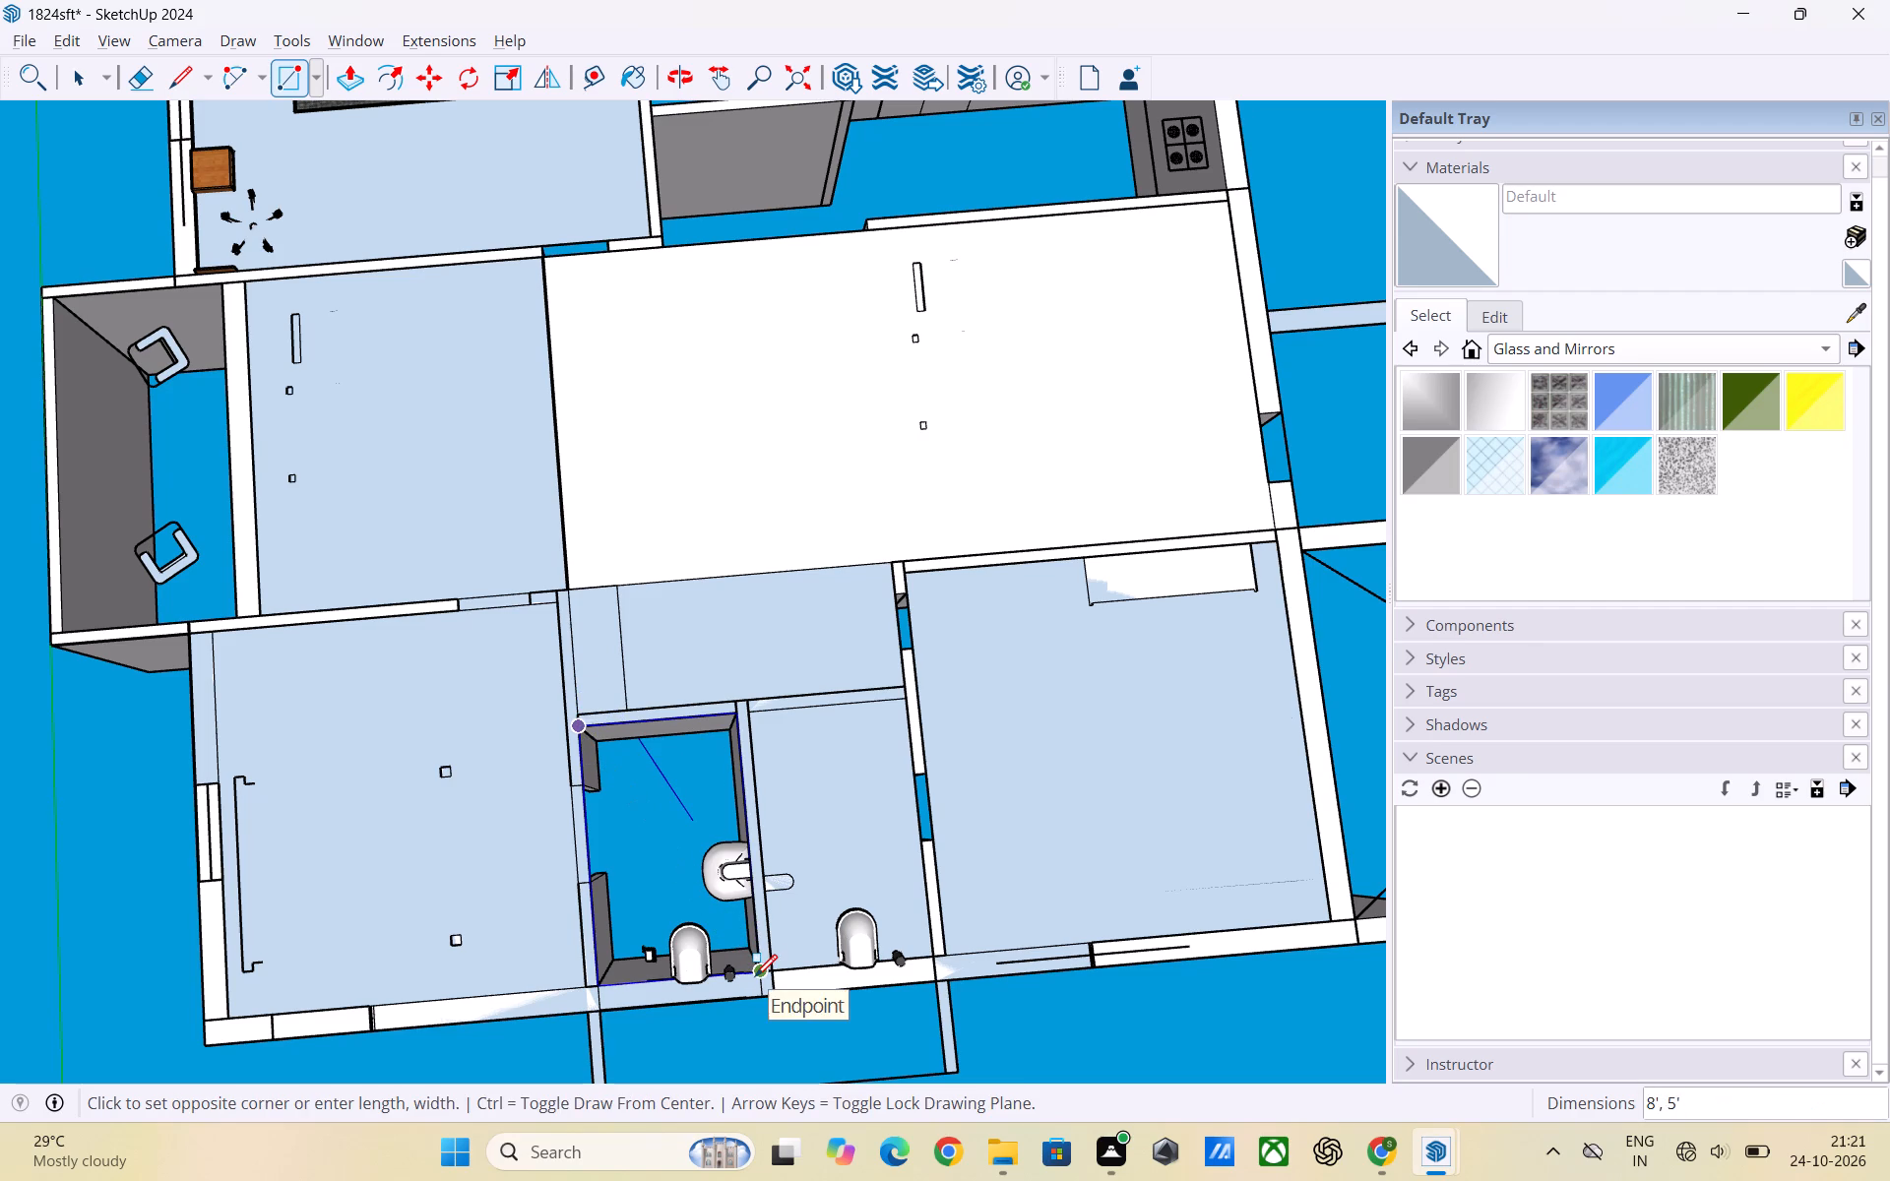
pyautogui.click(756, 977)
pyautogui.press('space')
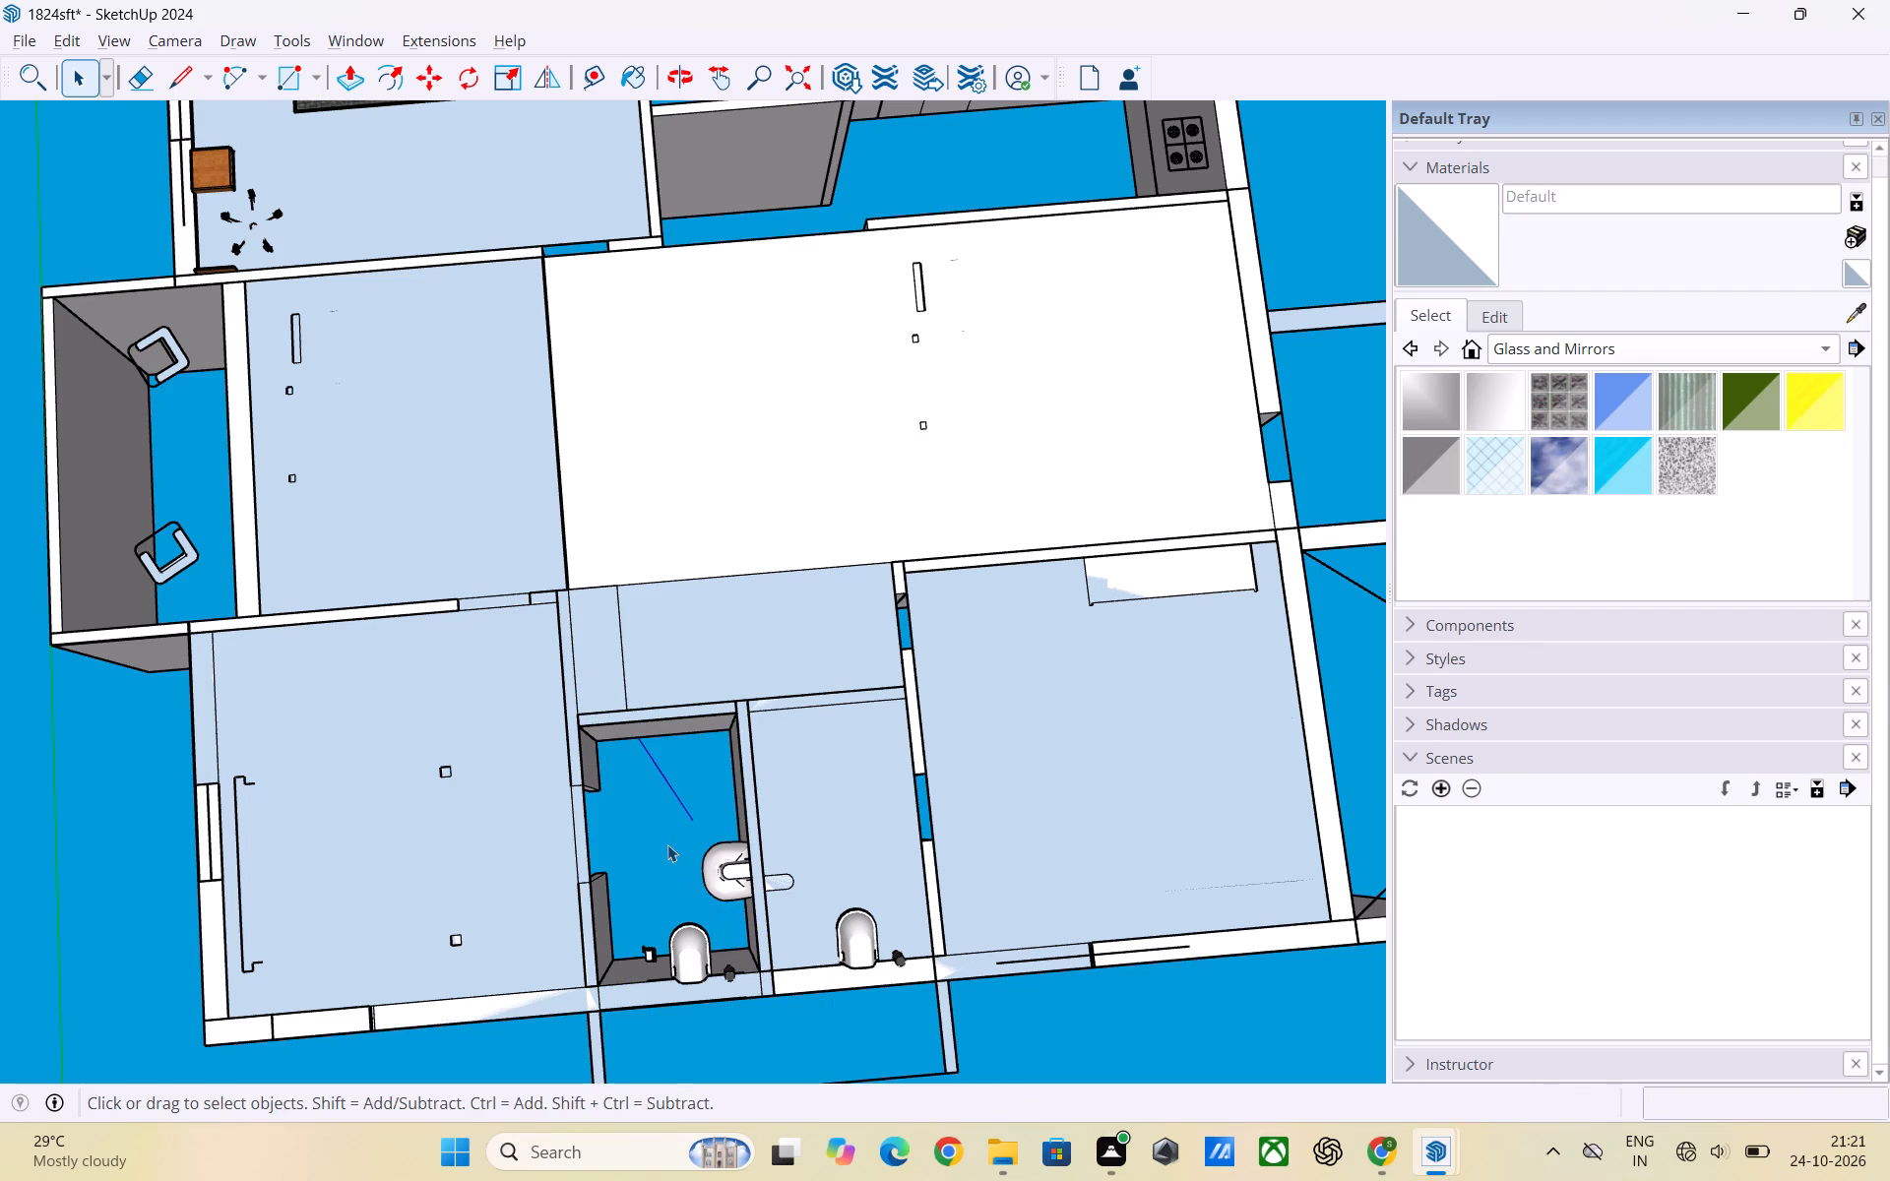
pyautogui.doubleClick(667, 844)
pyautogui.click(667, 801)
pyautogui.click(659, 720)
pyautogui.press('space')
pyautogui.scroll(-6, 673, 873)
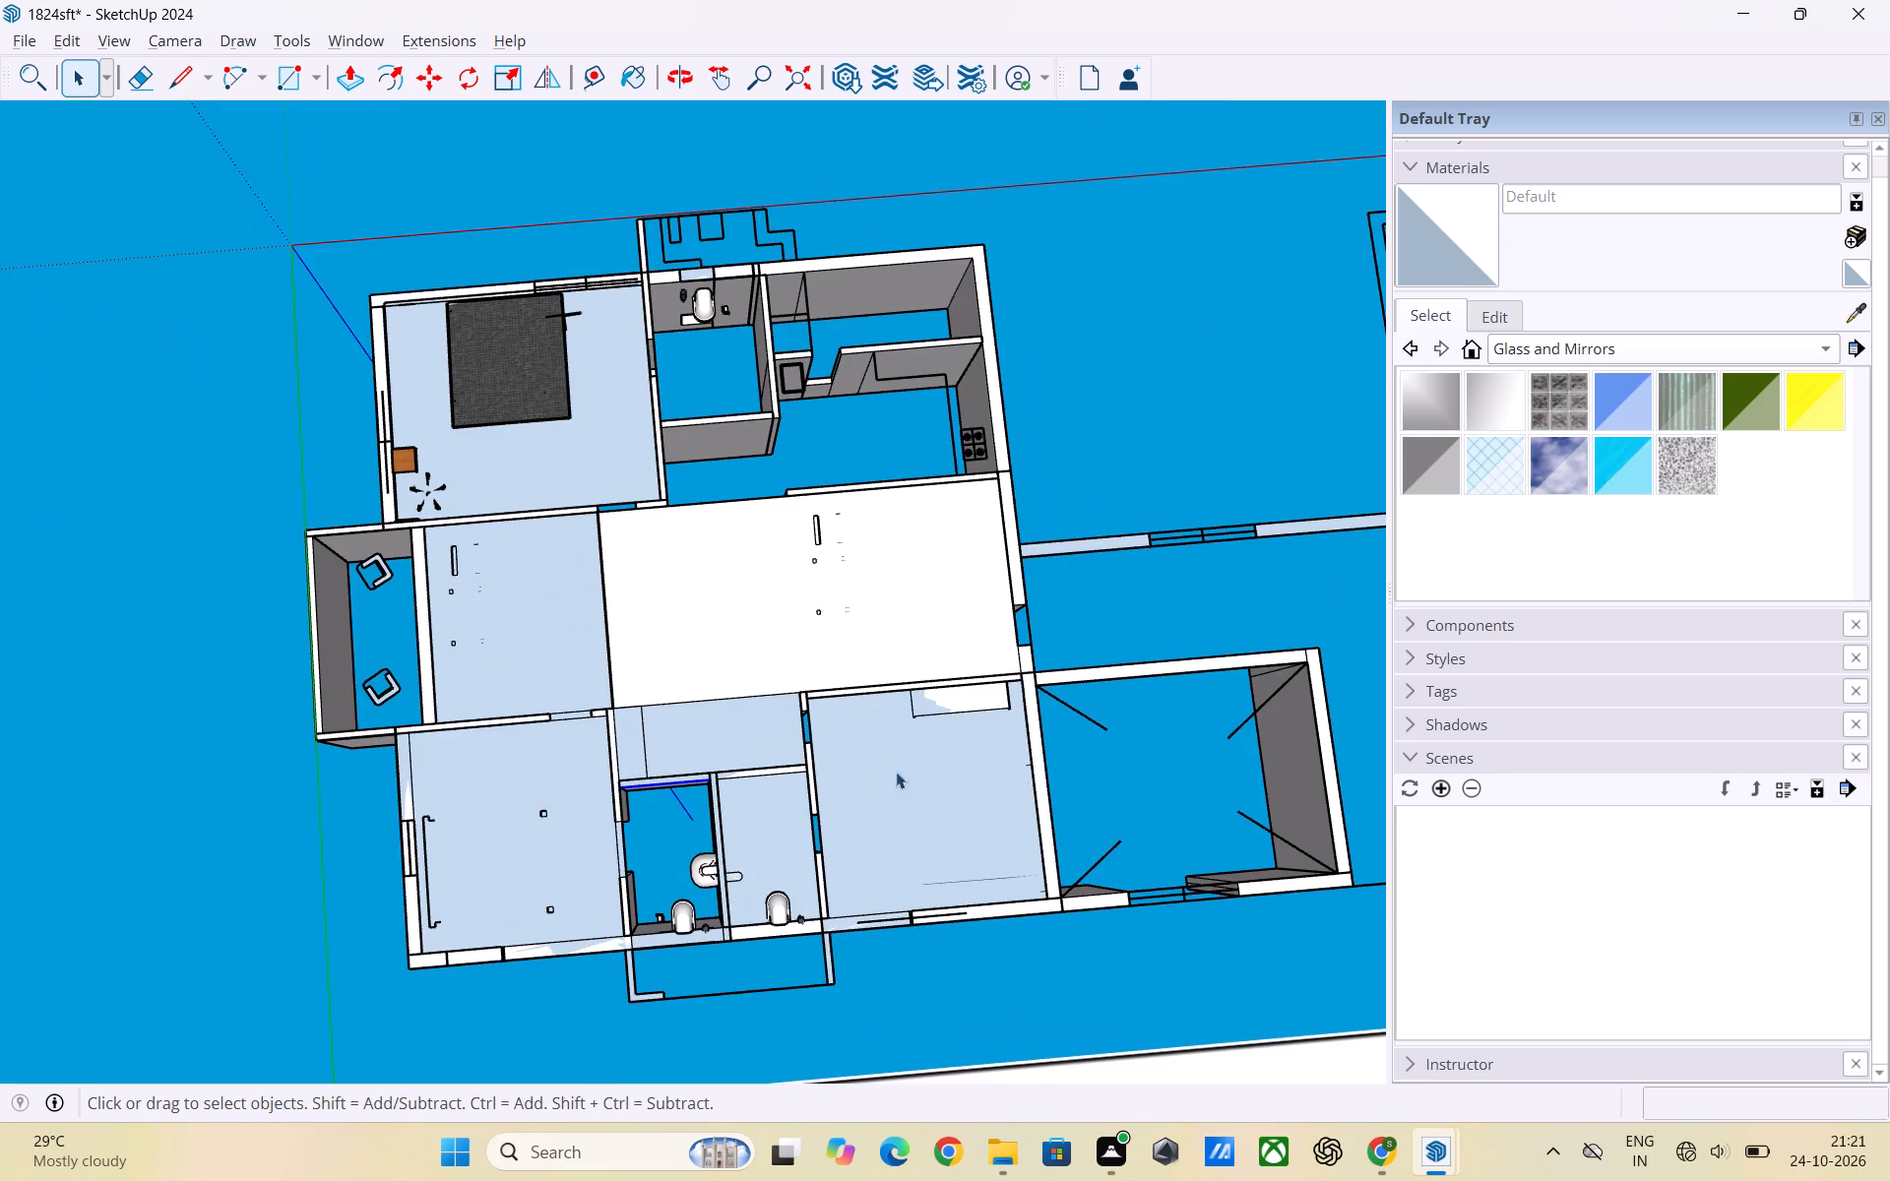
pyautogui.click(1239, 404)
# Try a floor rectangle about 6' 9 1/2" by 8' 6 1/4" across opposite corners of the toilet beside the kitchen.
pyautogui.scroll(-9, 781, 547)
pyautogui.scroll(-2, 773, 456)
pyautogui.scroll(13, 765, 470)
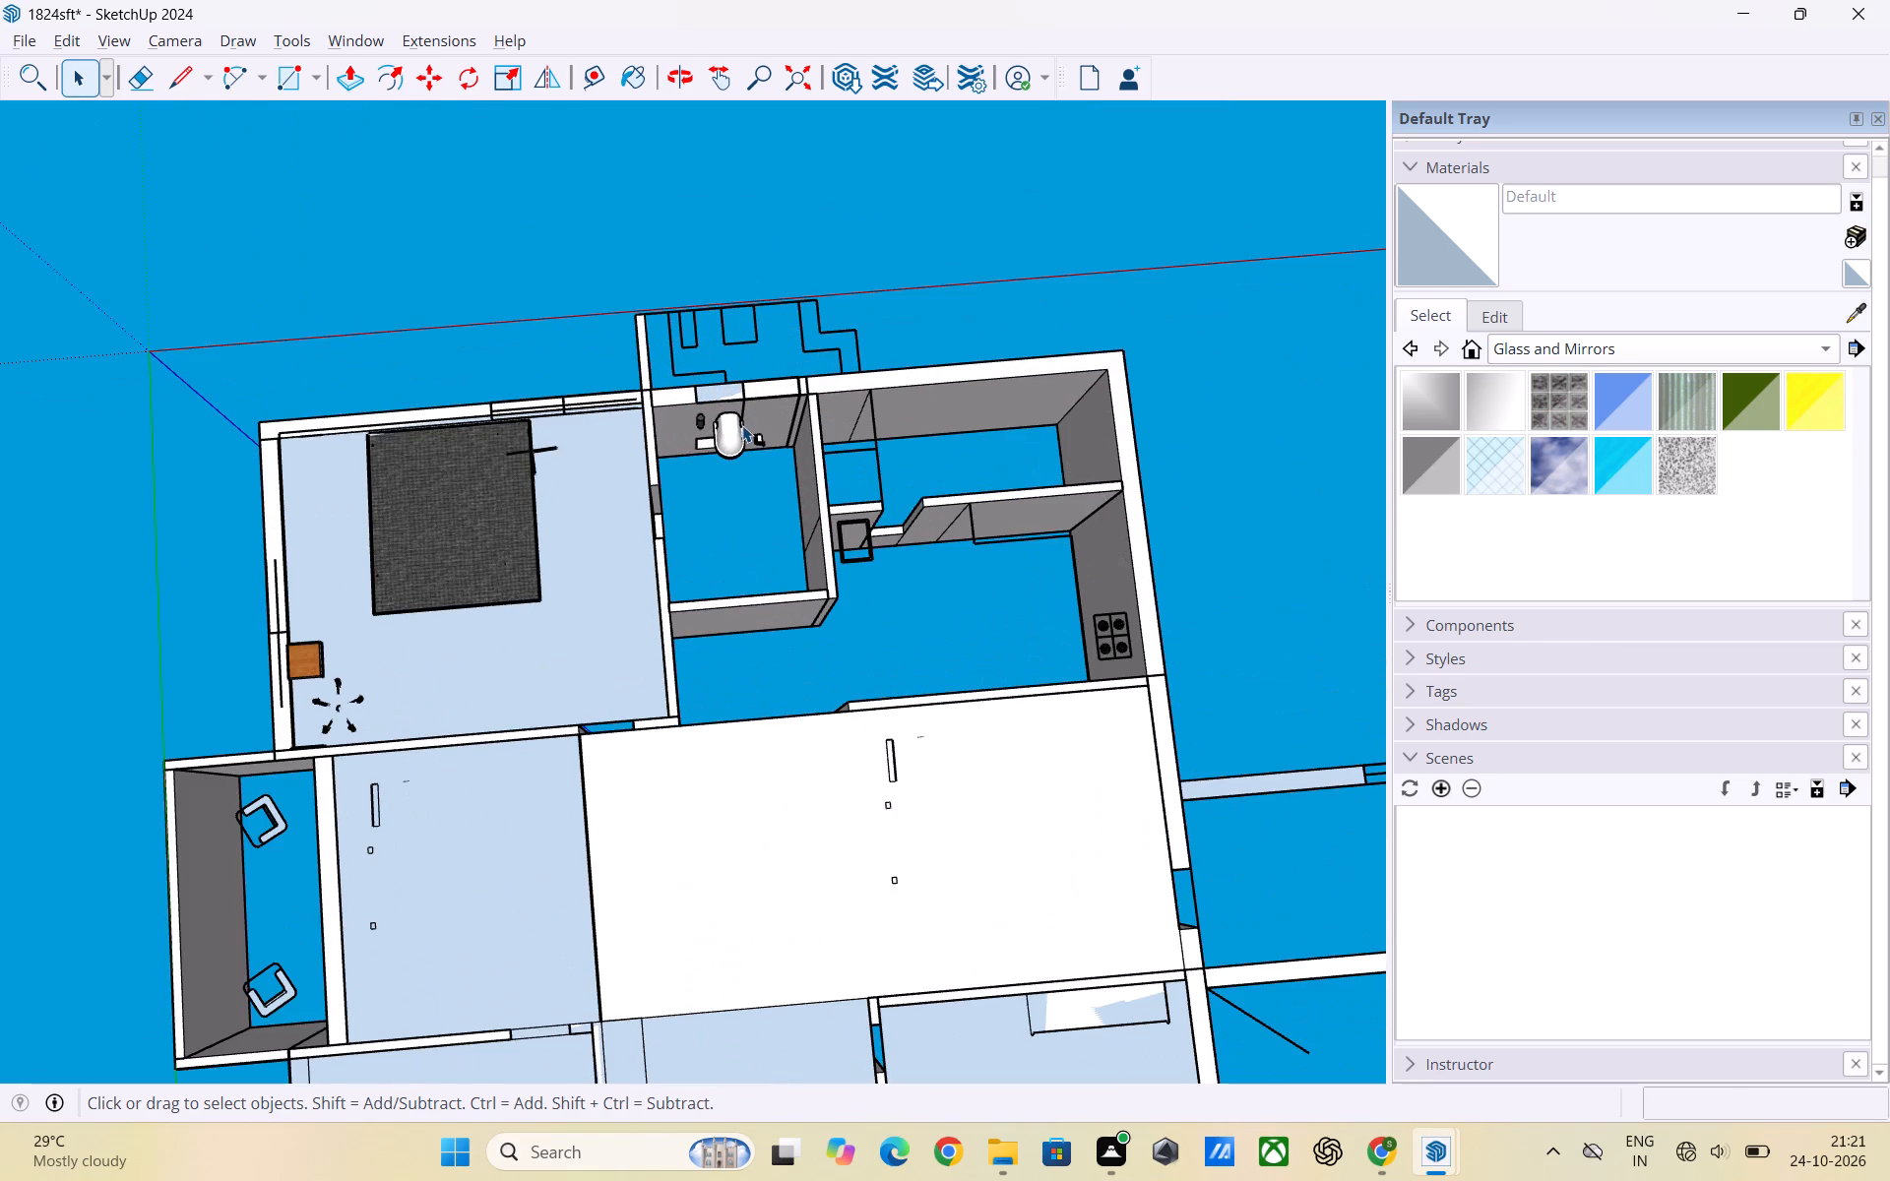
pyautogui.press('r')
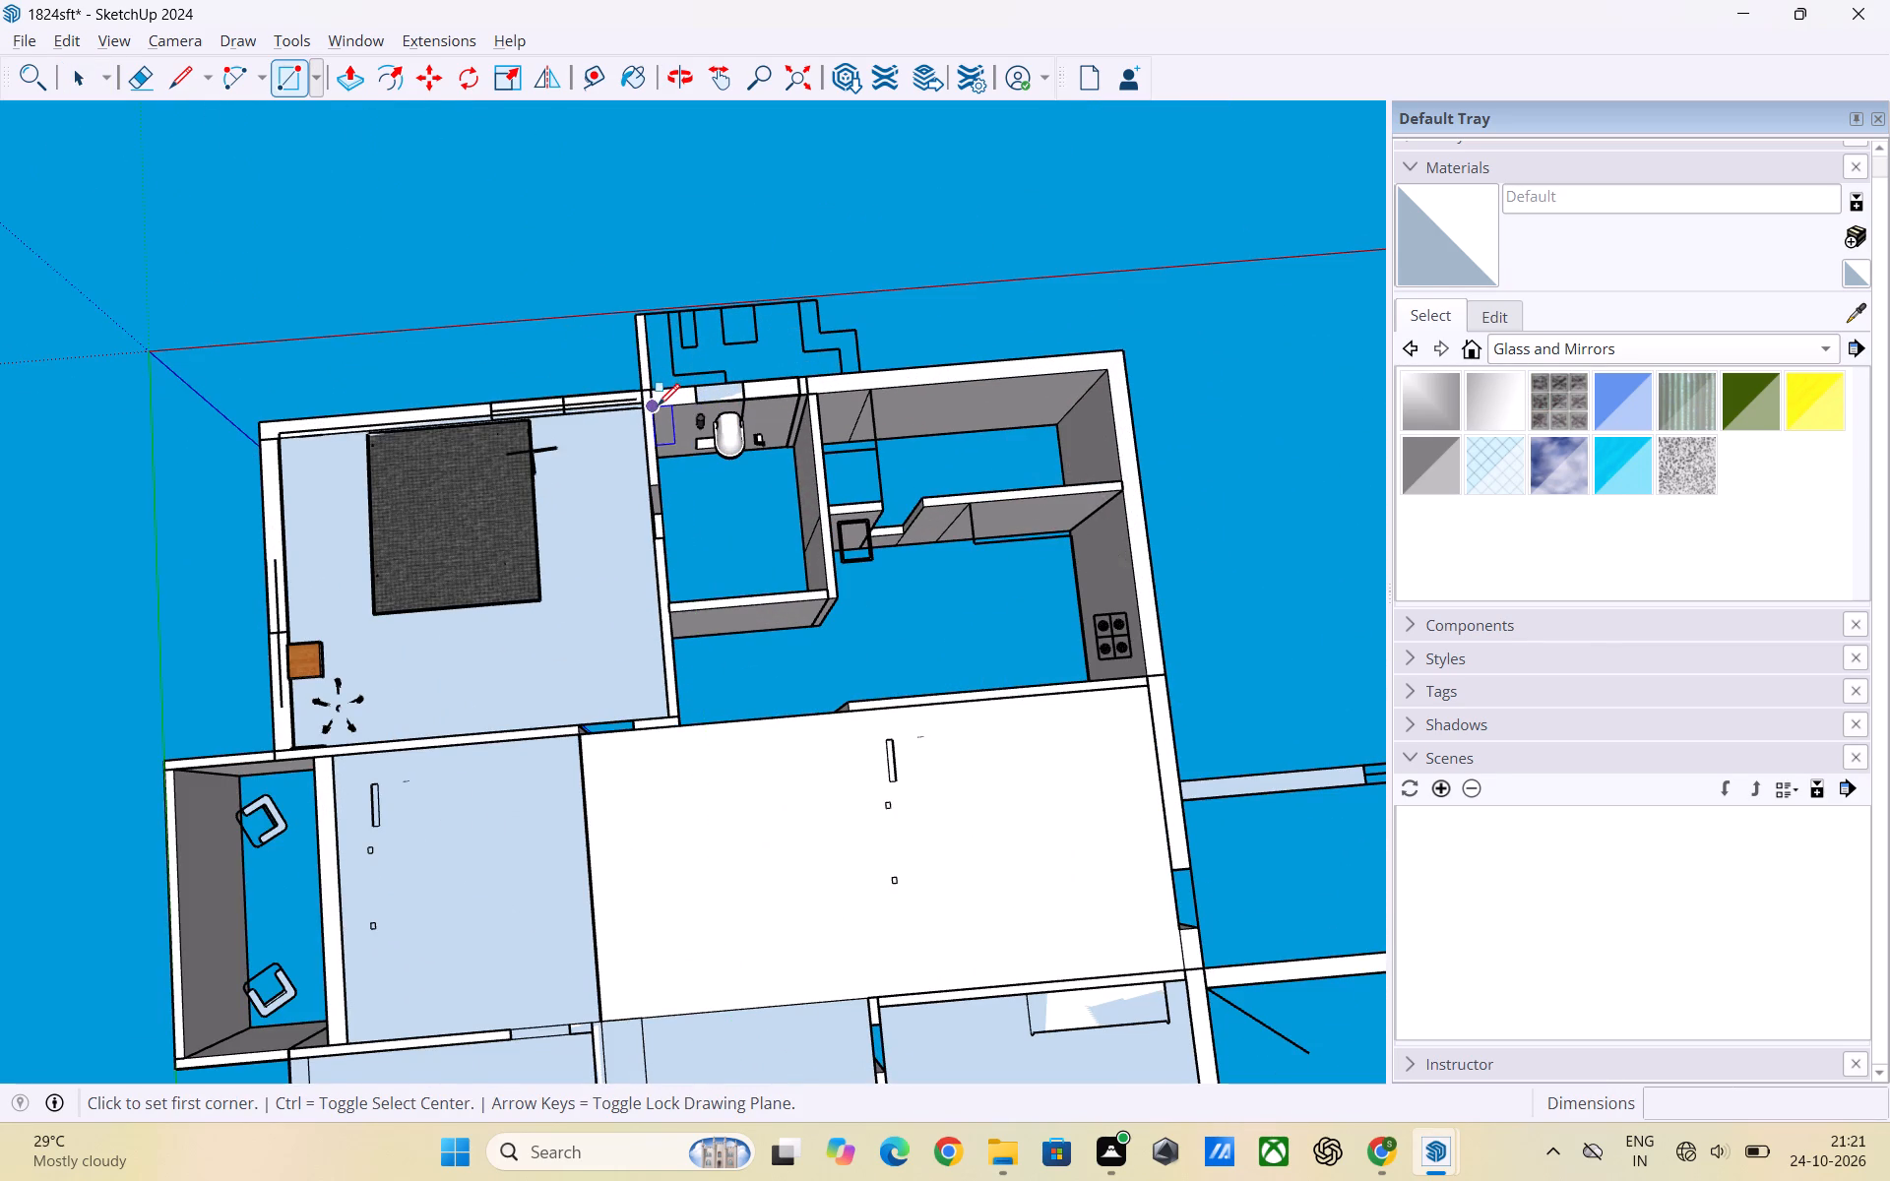
pyautogui.click(658, 405)
pyautogui.click(836, 597)
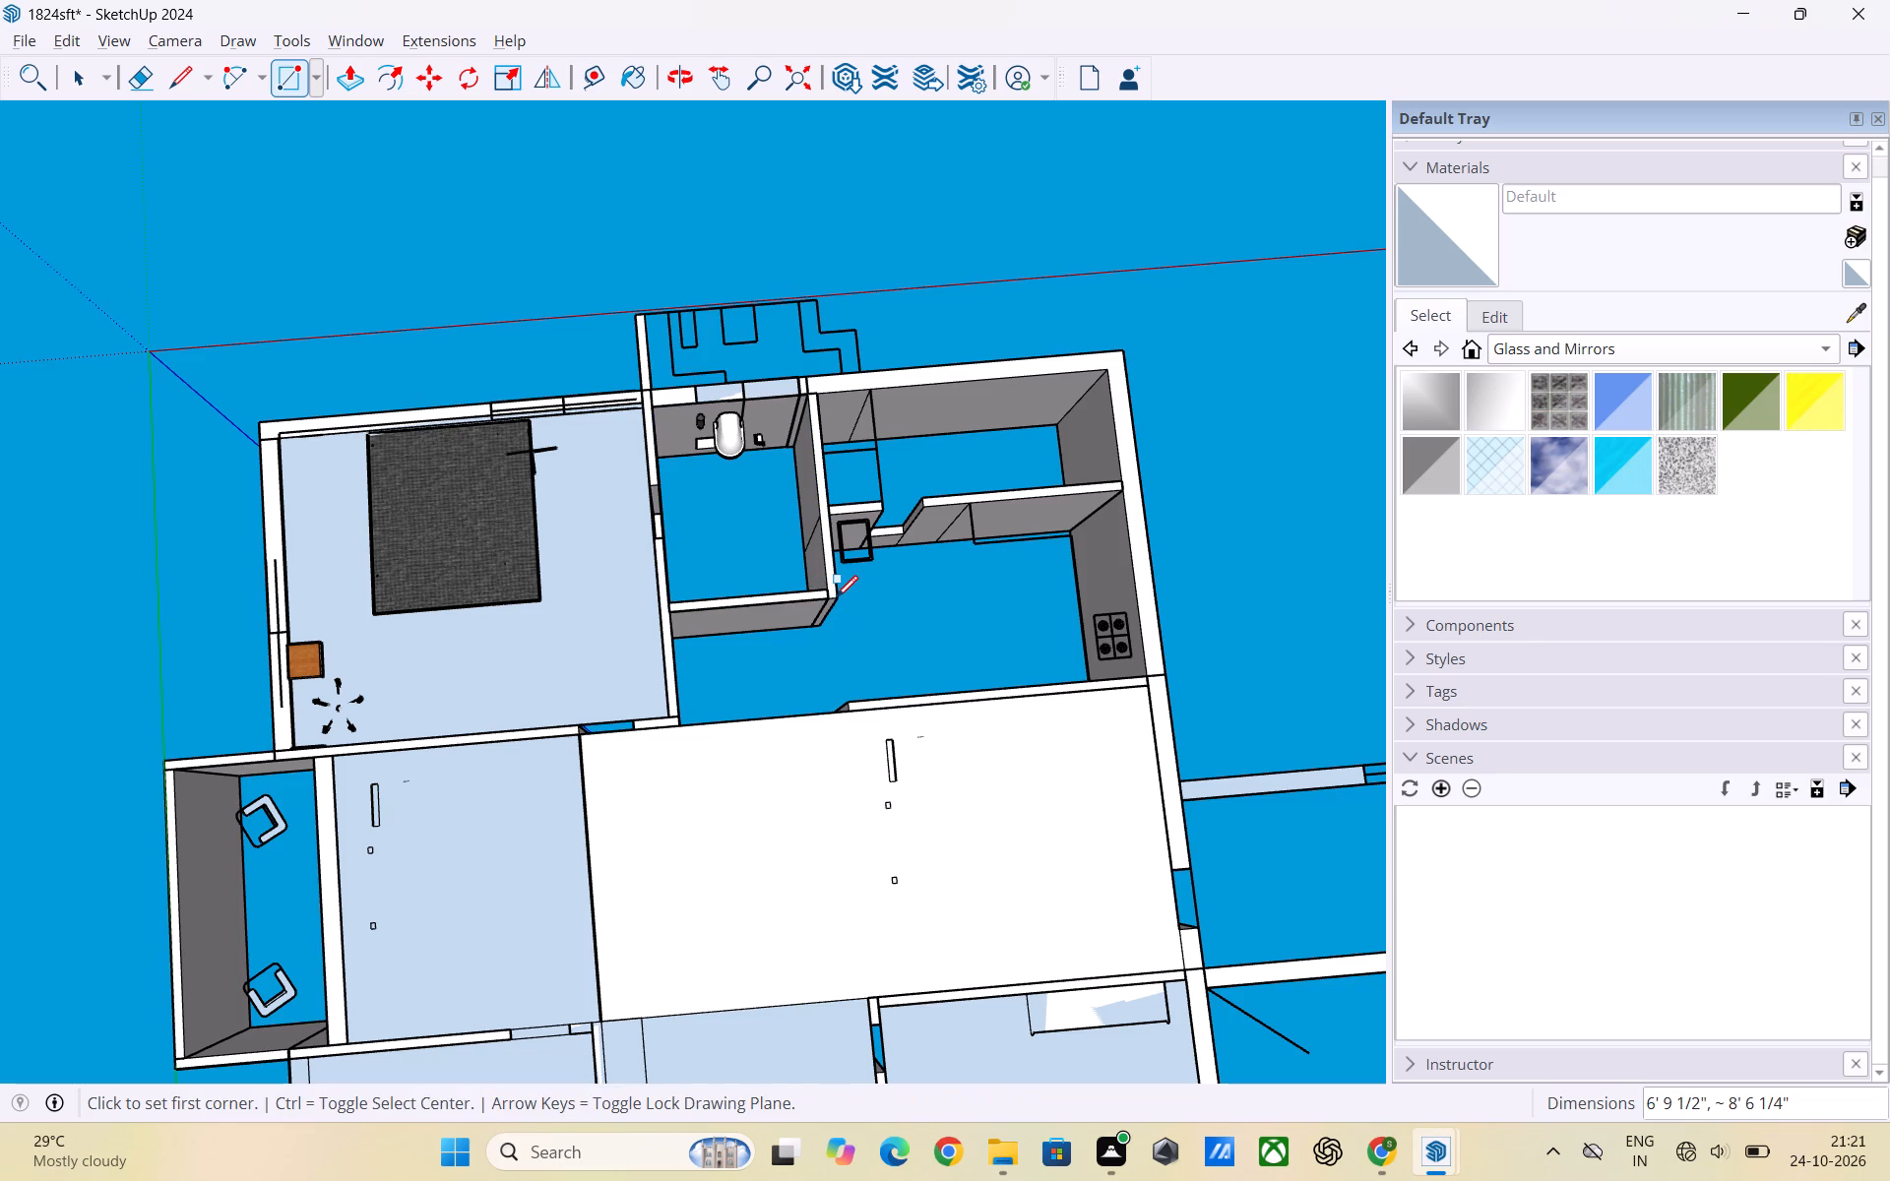
pyautogui.press('space')
# Return from beneath the model and examine the two toilets between the bedrooms from above.
pyautogui.scroll(-17, 667, 523)
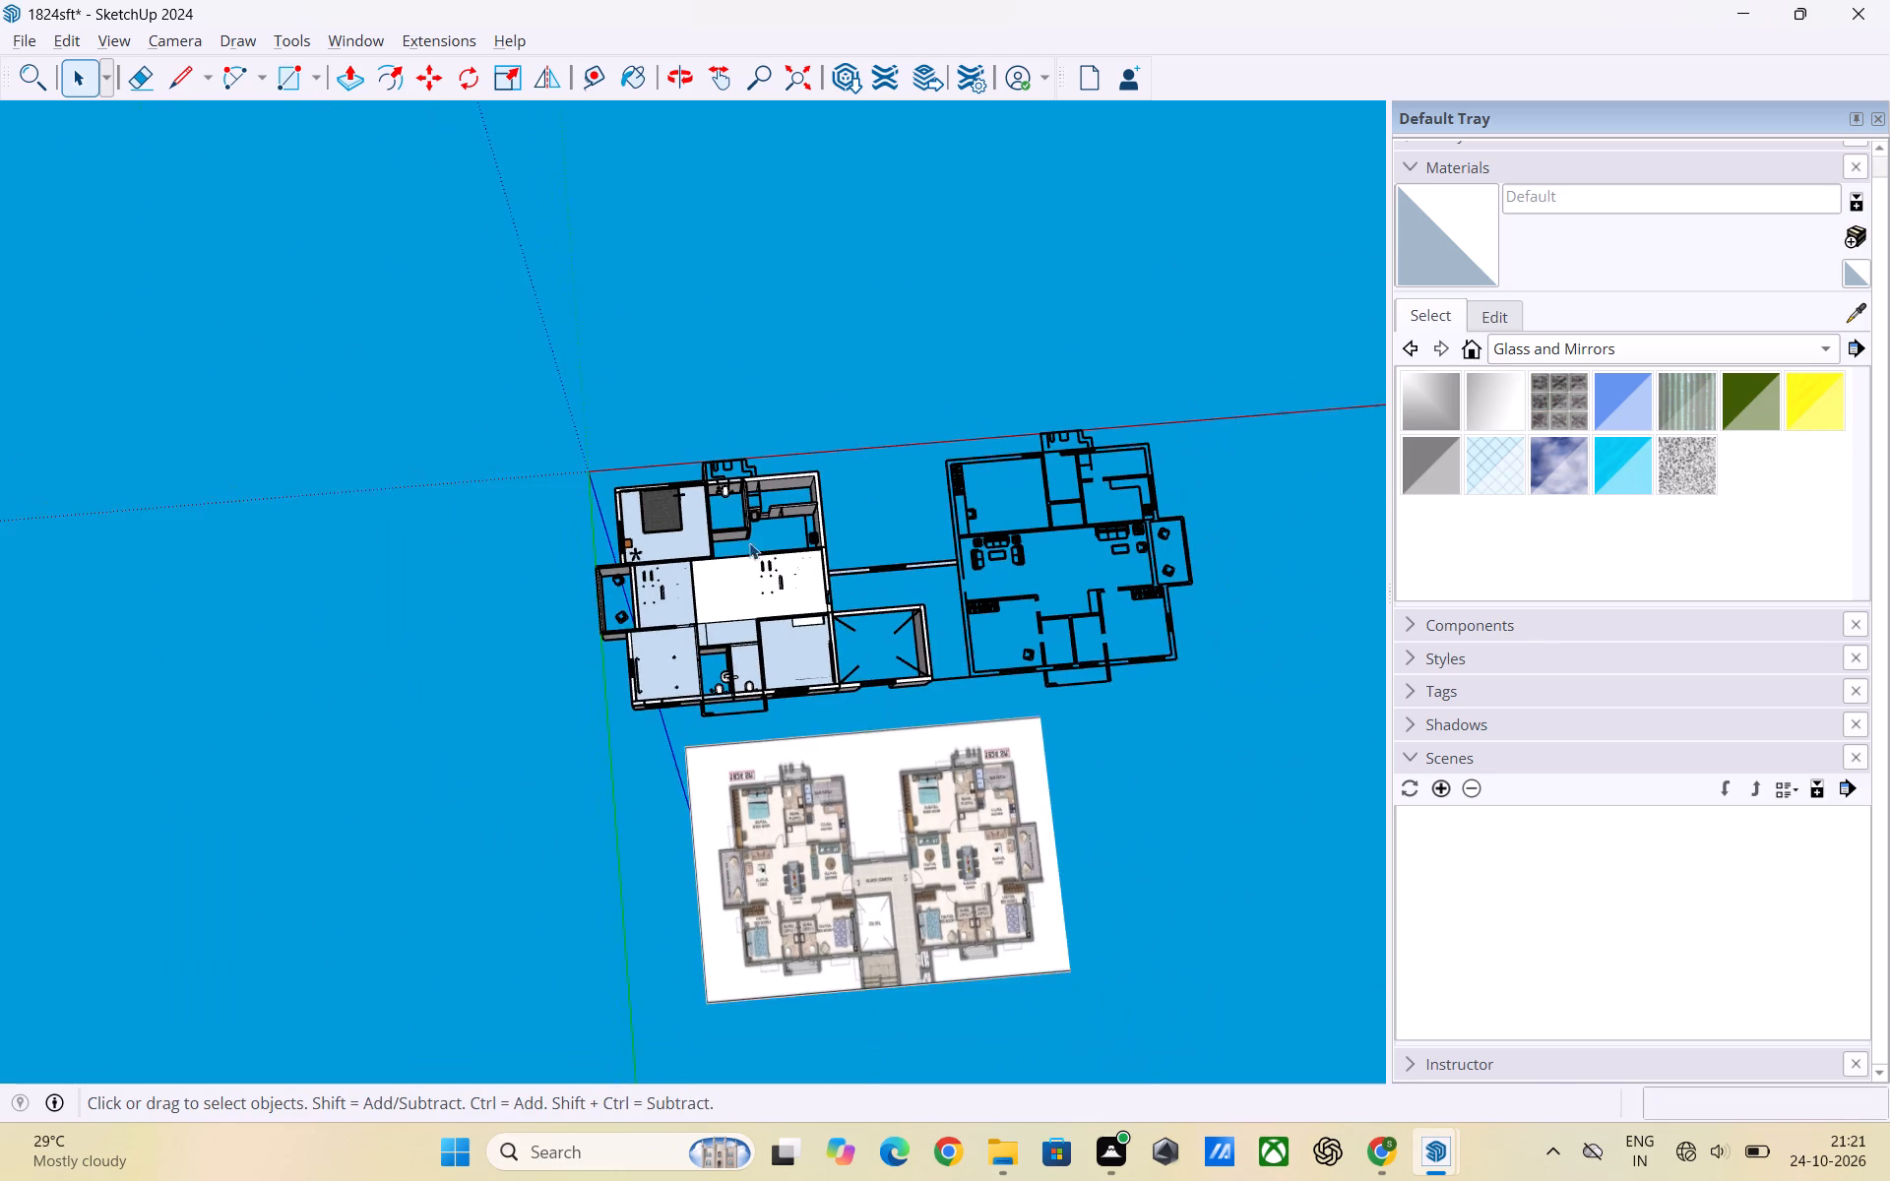
pyautogui.moveTo(746, 507); pyautogui.dragTo(807, 865, button='middle')
pyautogui.scroll(-3, 746, 507)
pyautogui.scroll(1, 769, 559)
pyautogui.moveTo(770, 515); pyautogui.dragTo(828, 873, button='middle')
pyautogui.scroll(-2, 791, 546)
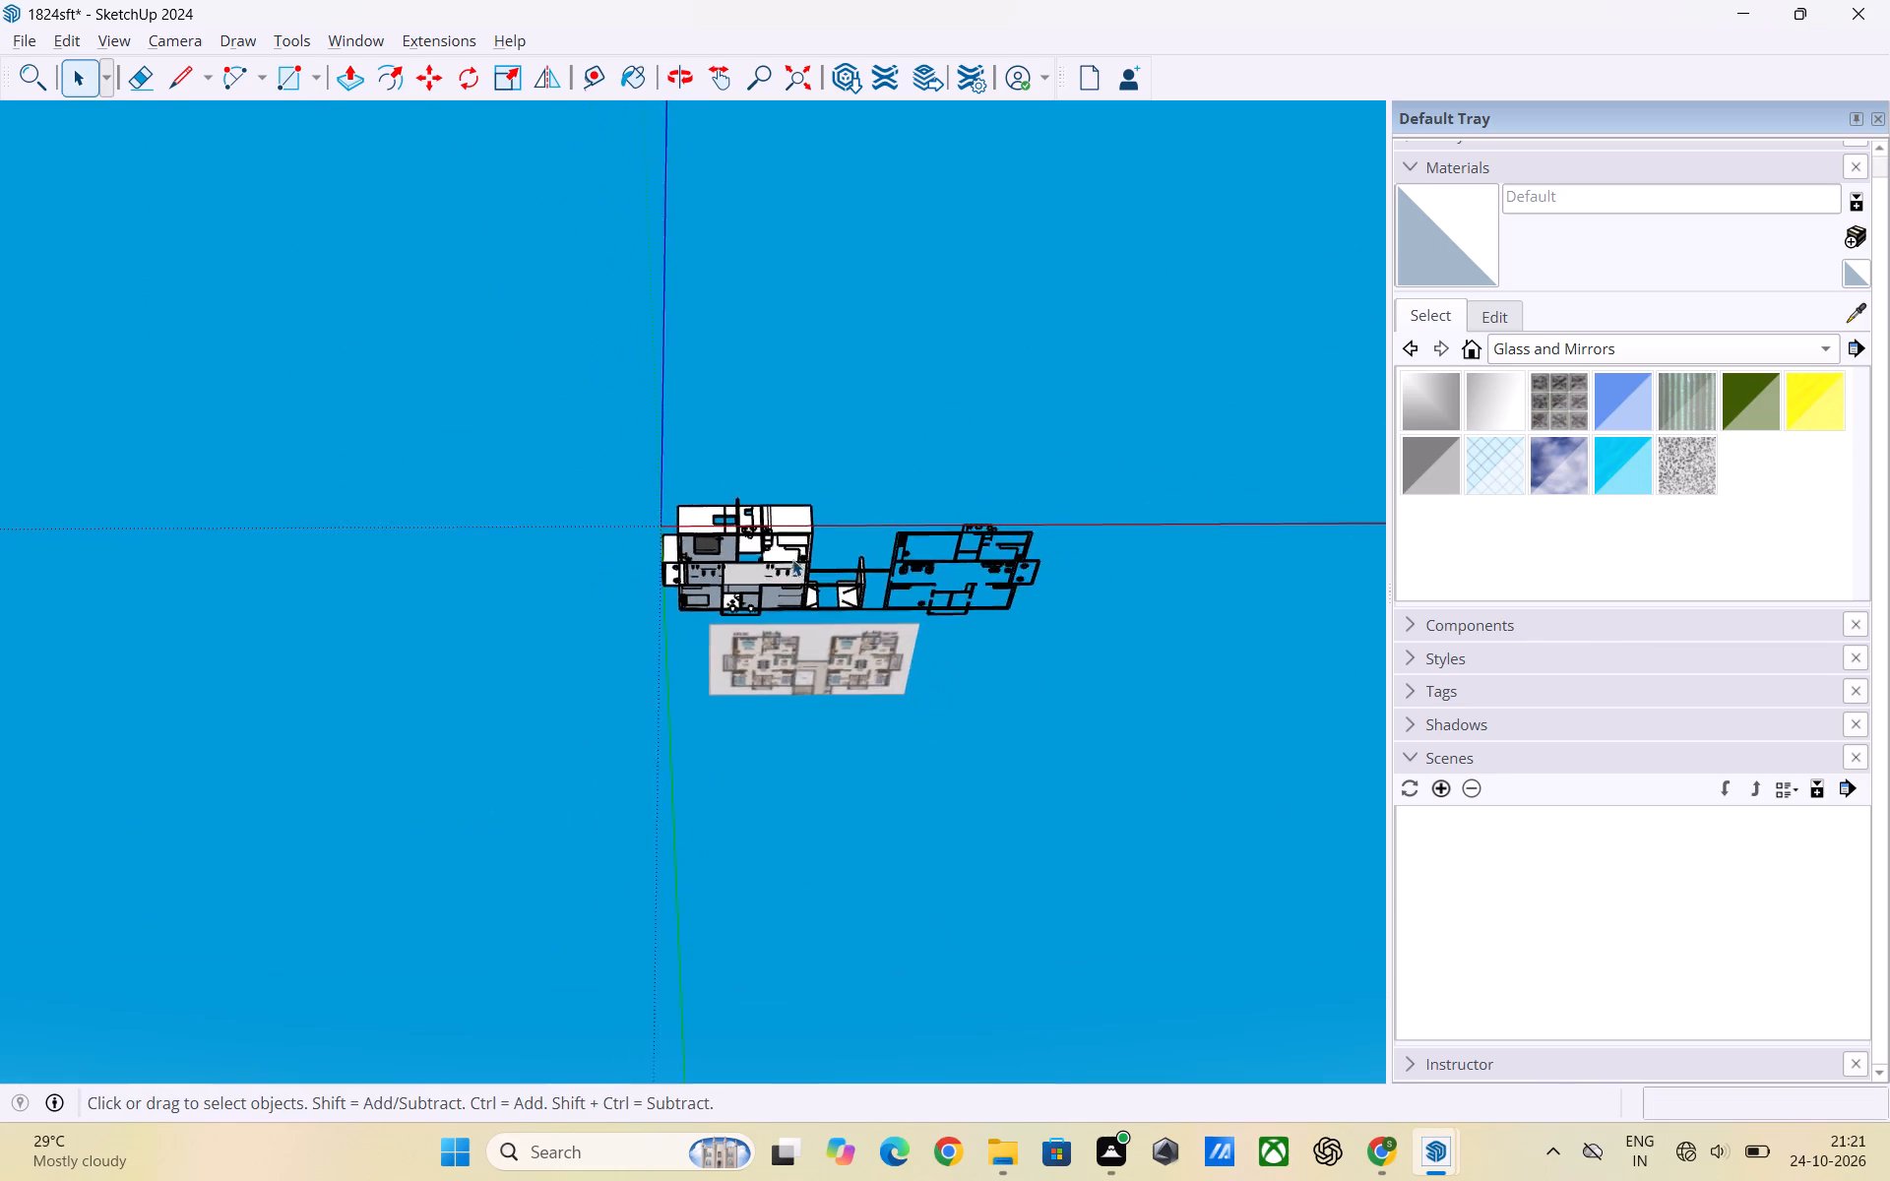
pyautogui.scroll(2, 792, 559)
pyautogui.moveTo(785, 528); pyautogui.dragTo(794, 815, button='middle')
pyautogui.scroll(2, 764, 565)
pyautogui.moveTo(764, 571); pyautogui.dragTo(766, 845, button='middle')
pyautogui.scroll(-1, 769, 627)
pyautogui.scroll(2, 769, 626)
pyautogui.moveTo(766, 588); pyautogui.dragTo(778, 878, button='middle')
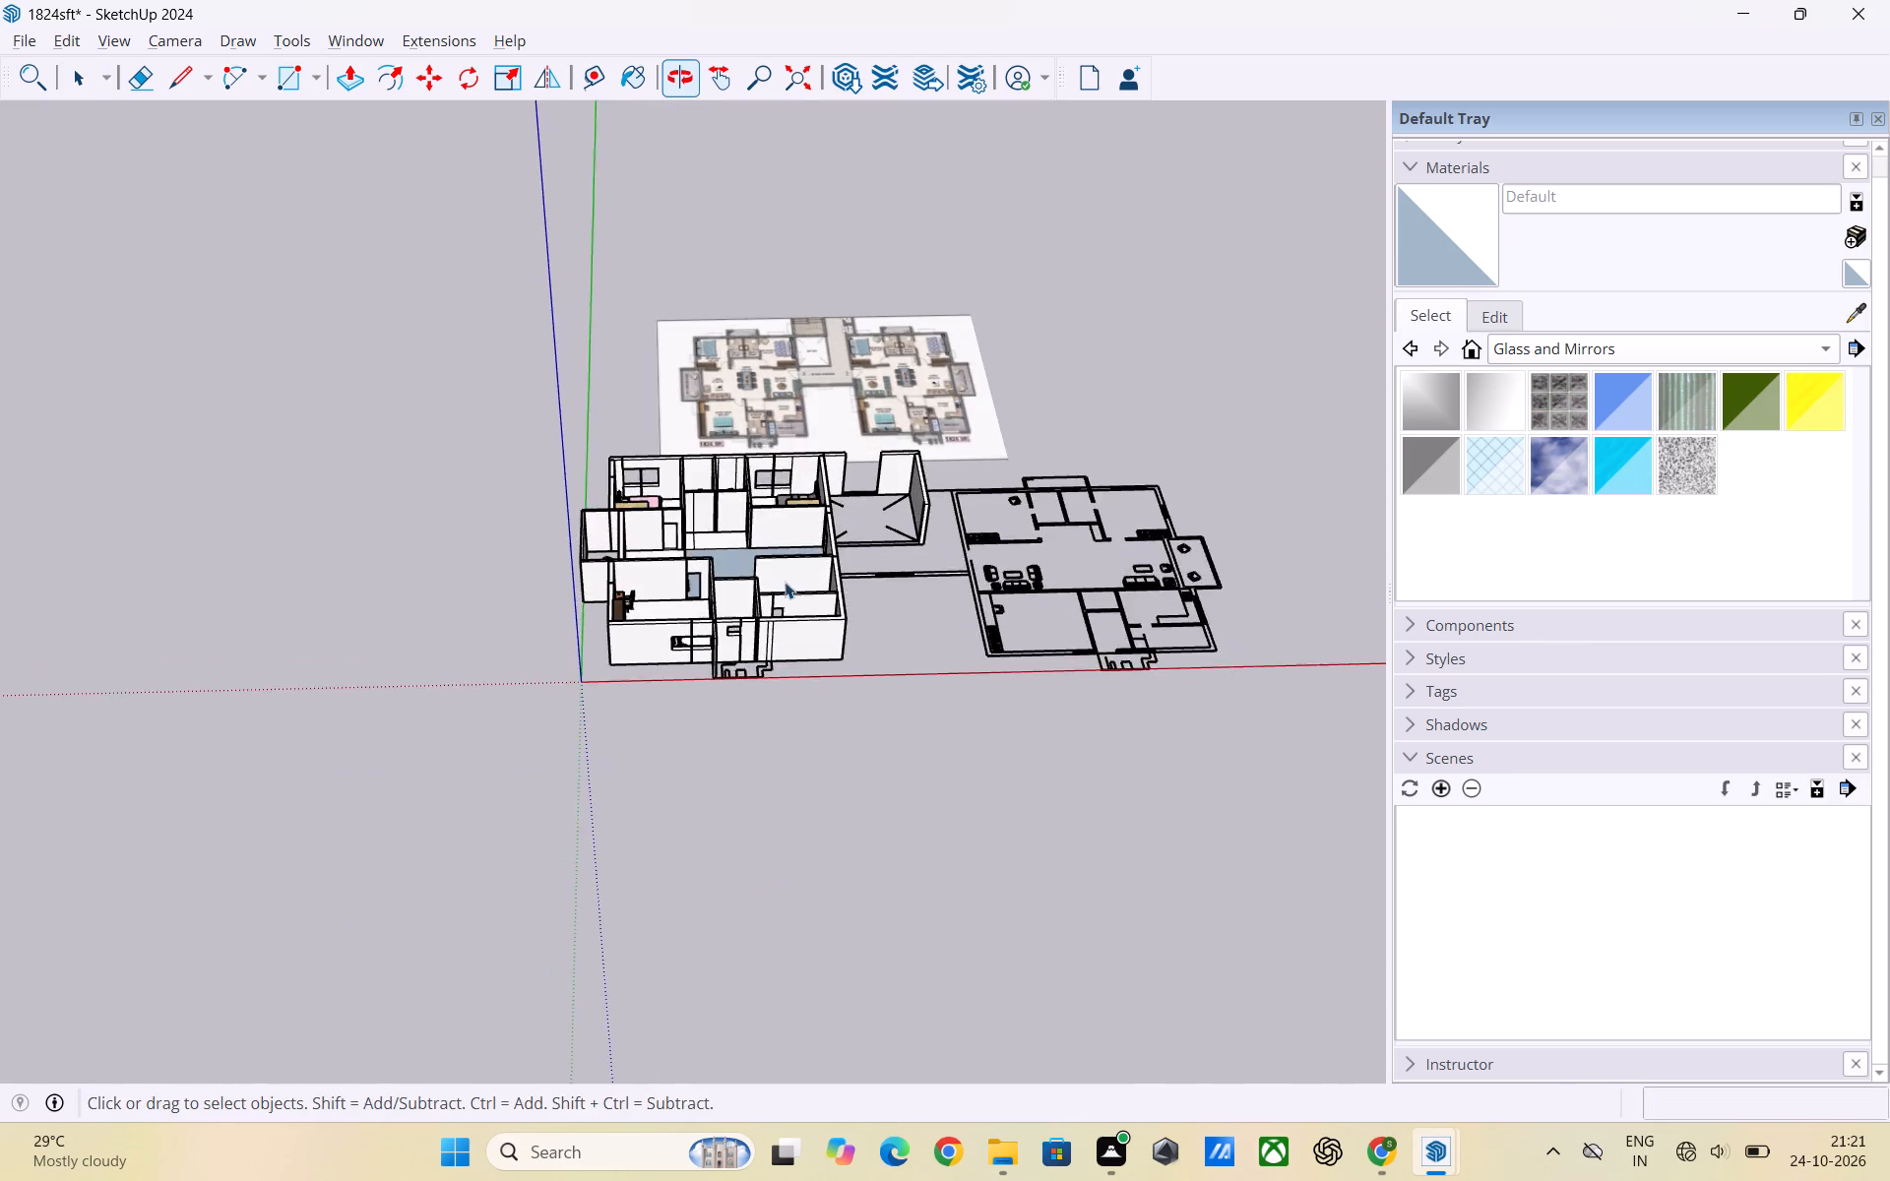
pyautogui.scroll(-1, 785, 581)
pyautogui.scroll(3, 785, 581)
pyautogui.moveTo(783, 644); pyautogui.dragTo(801, 874, button='middle')
pyautogui.scroll(-1, 793, 822)
pyautogui.scroll(4, 812, 800)
pyautogui.moveTo(764, 664); pyautogui.dragTo(767, 825, button='middle')
pyautogui.scroll(3, 778, 642)
pyautogui.moveTo(778, 671); pyautogui.dragTo(770, 788, button='middle')
pyautogui.scroll(-1, 775, 715)
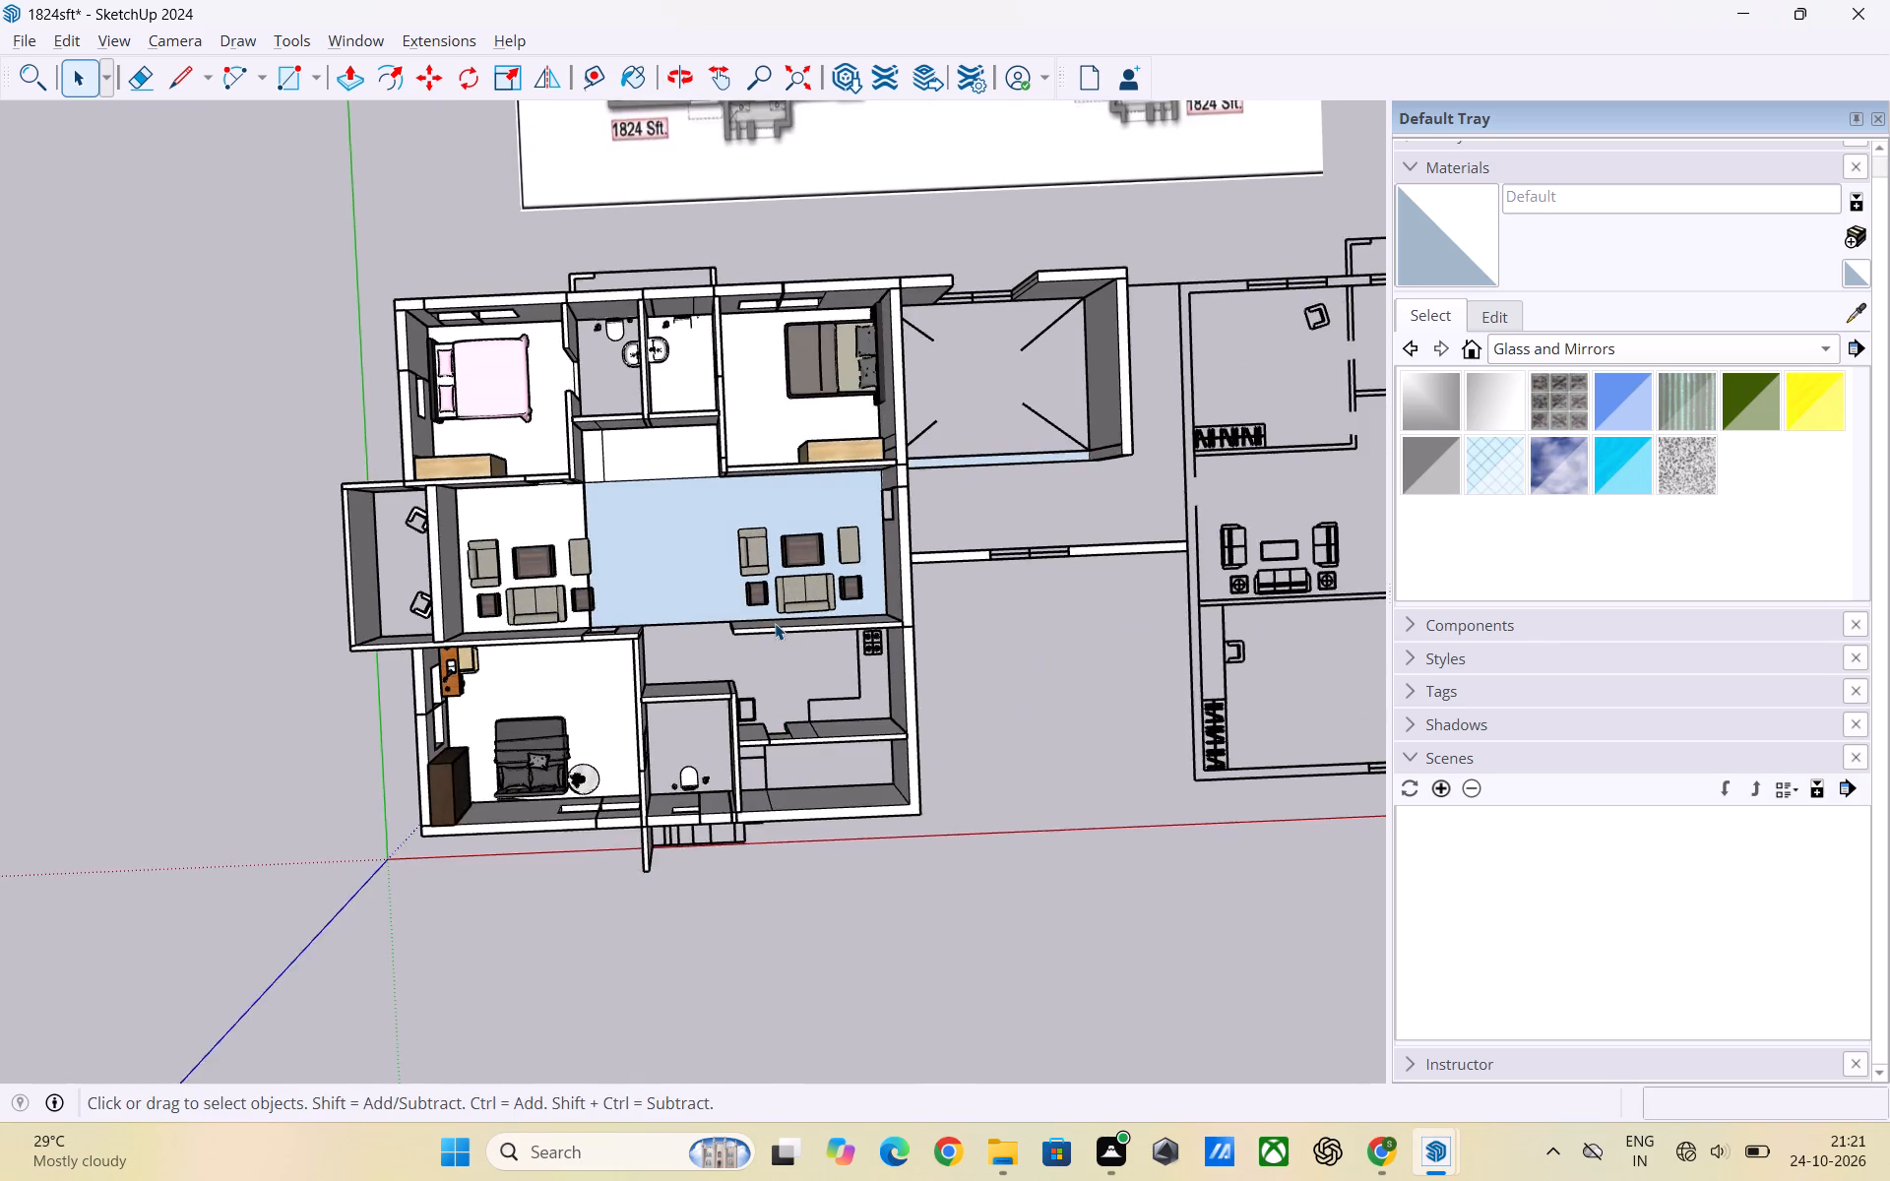
pyautogui.scroll(2, 775, 623)
pyautogui.scroll(-2, 775, 623)
pyautogui.scroll(3, 759, 495)
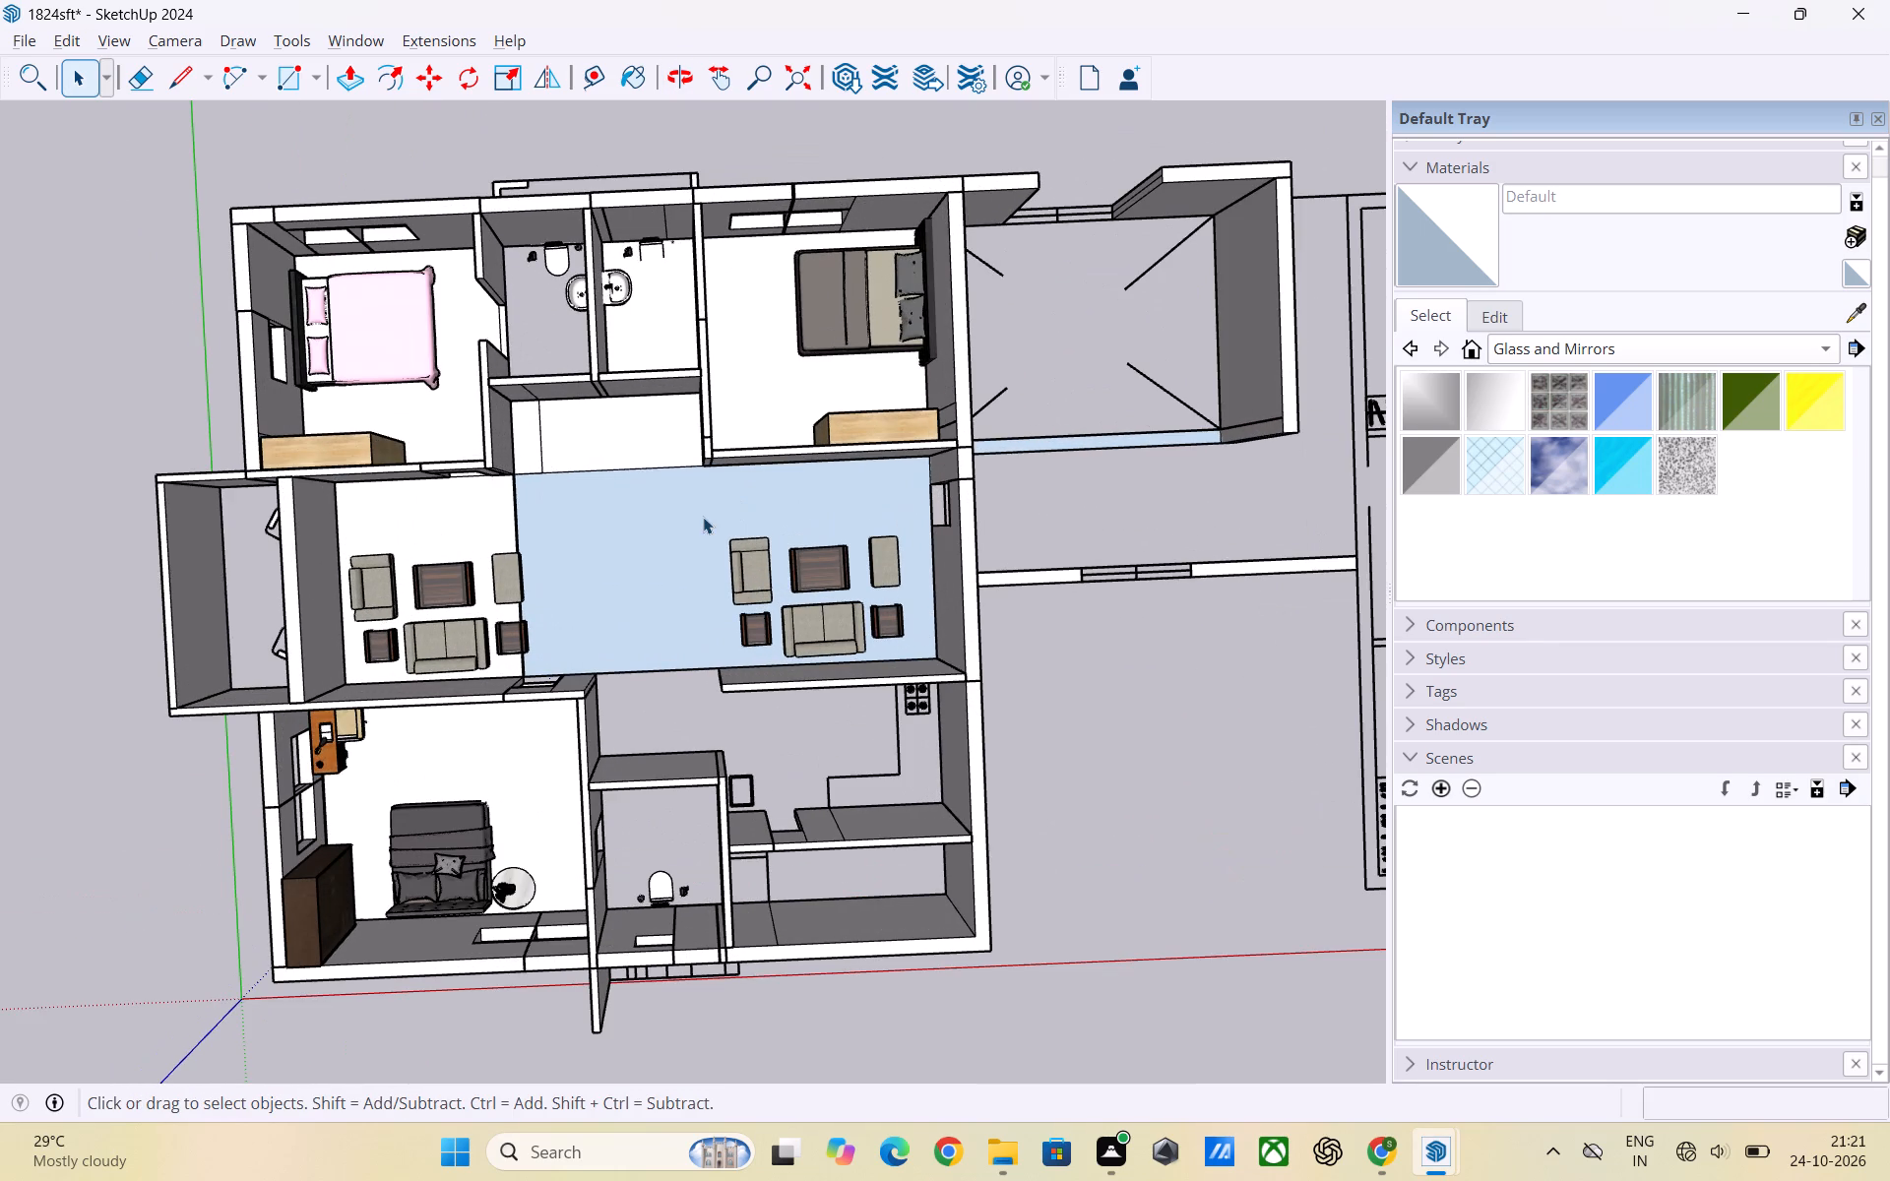
pyautogui.scroll(8, 659, 258)
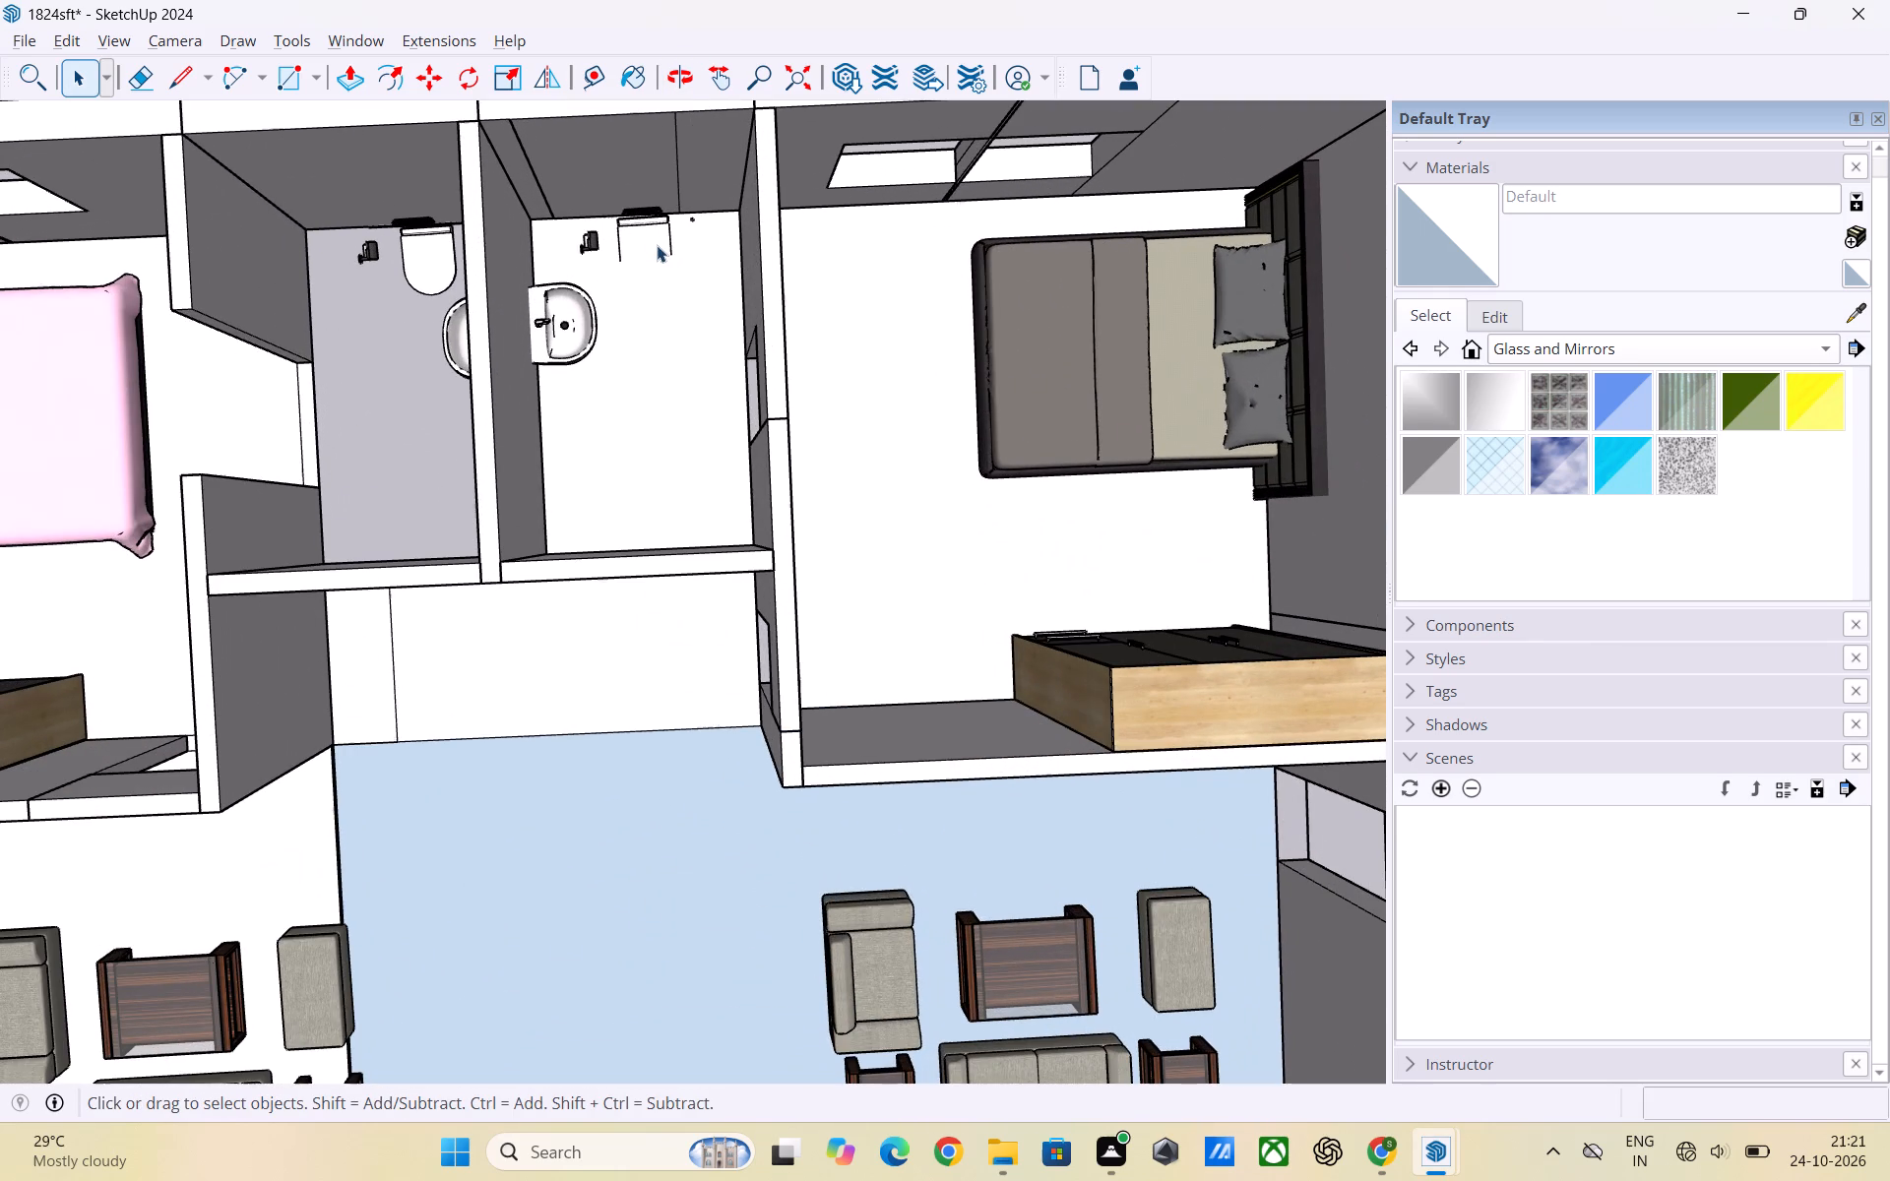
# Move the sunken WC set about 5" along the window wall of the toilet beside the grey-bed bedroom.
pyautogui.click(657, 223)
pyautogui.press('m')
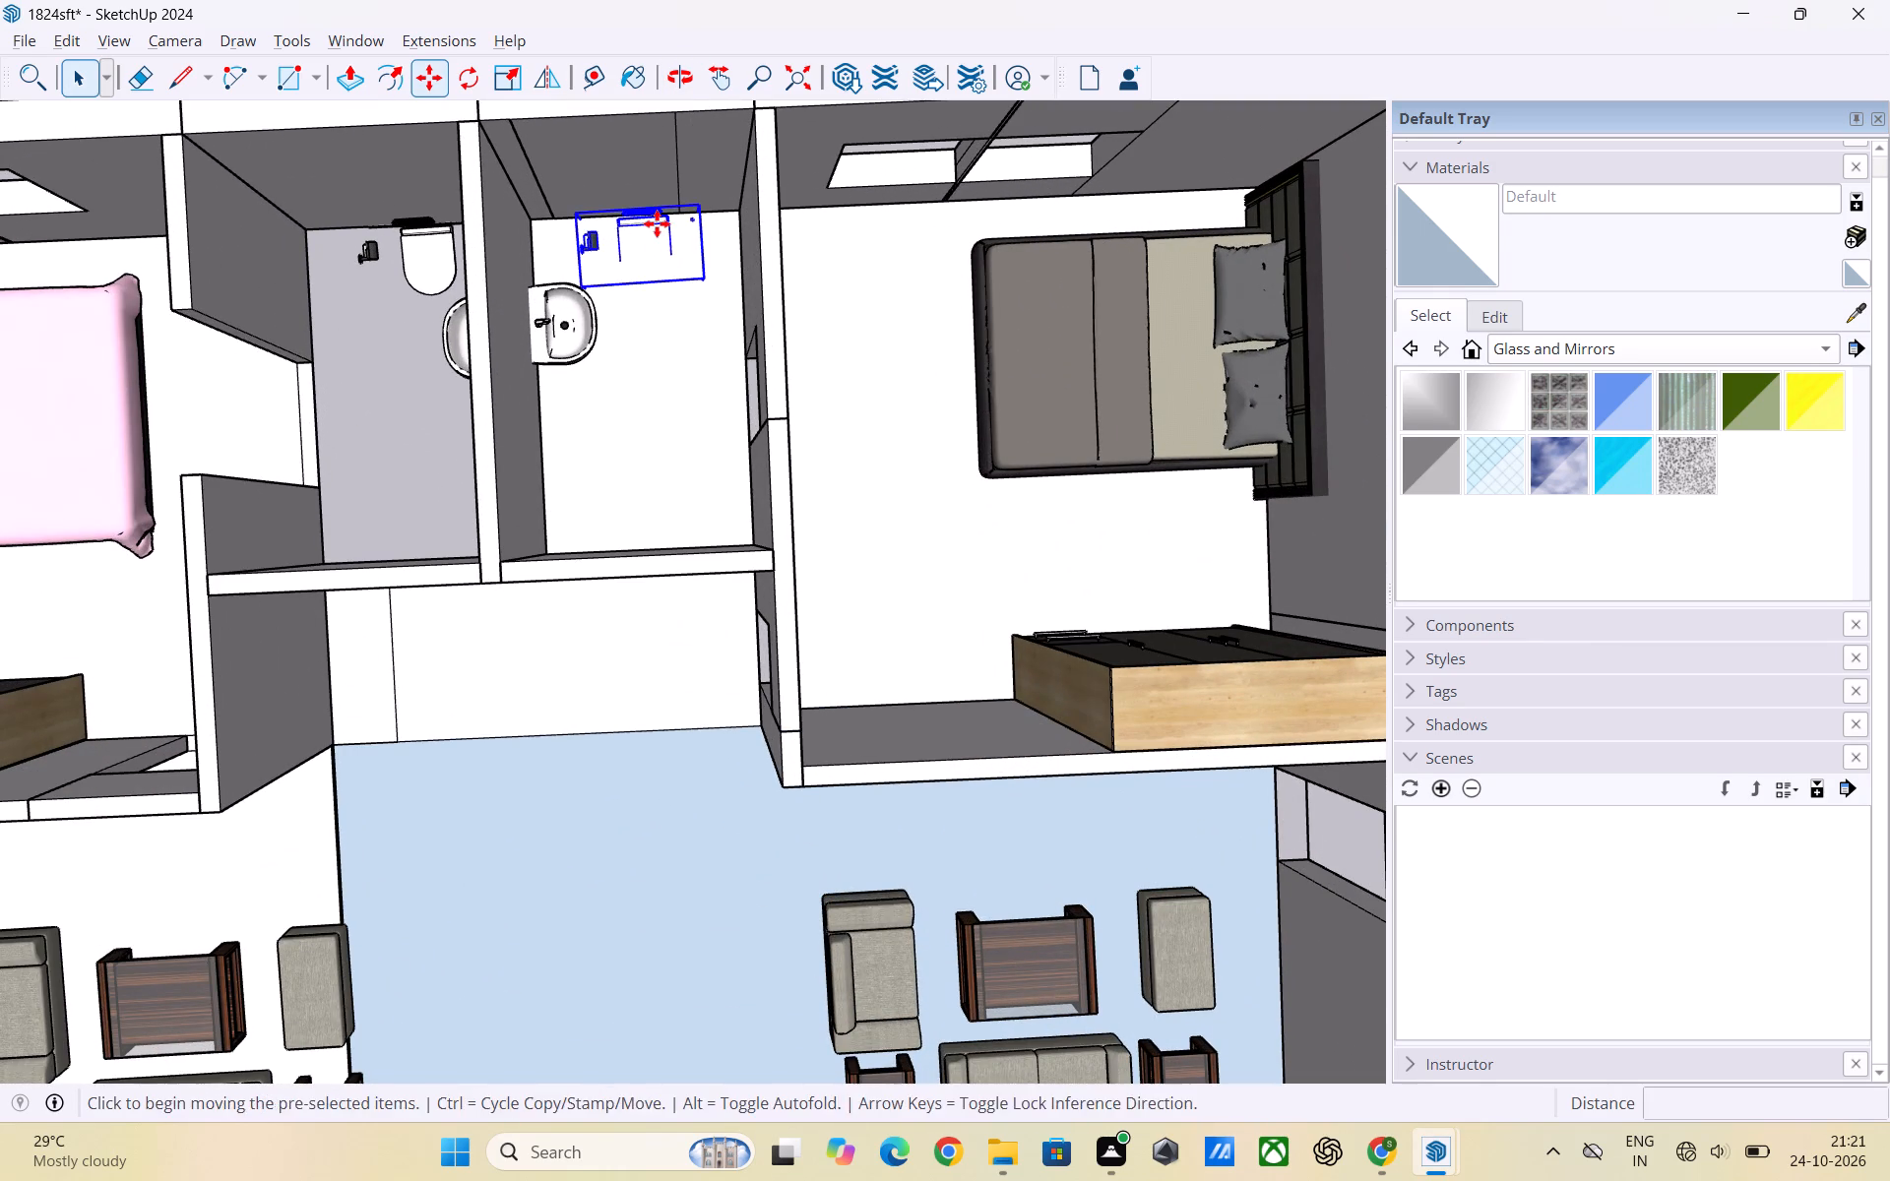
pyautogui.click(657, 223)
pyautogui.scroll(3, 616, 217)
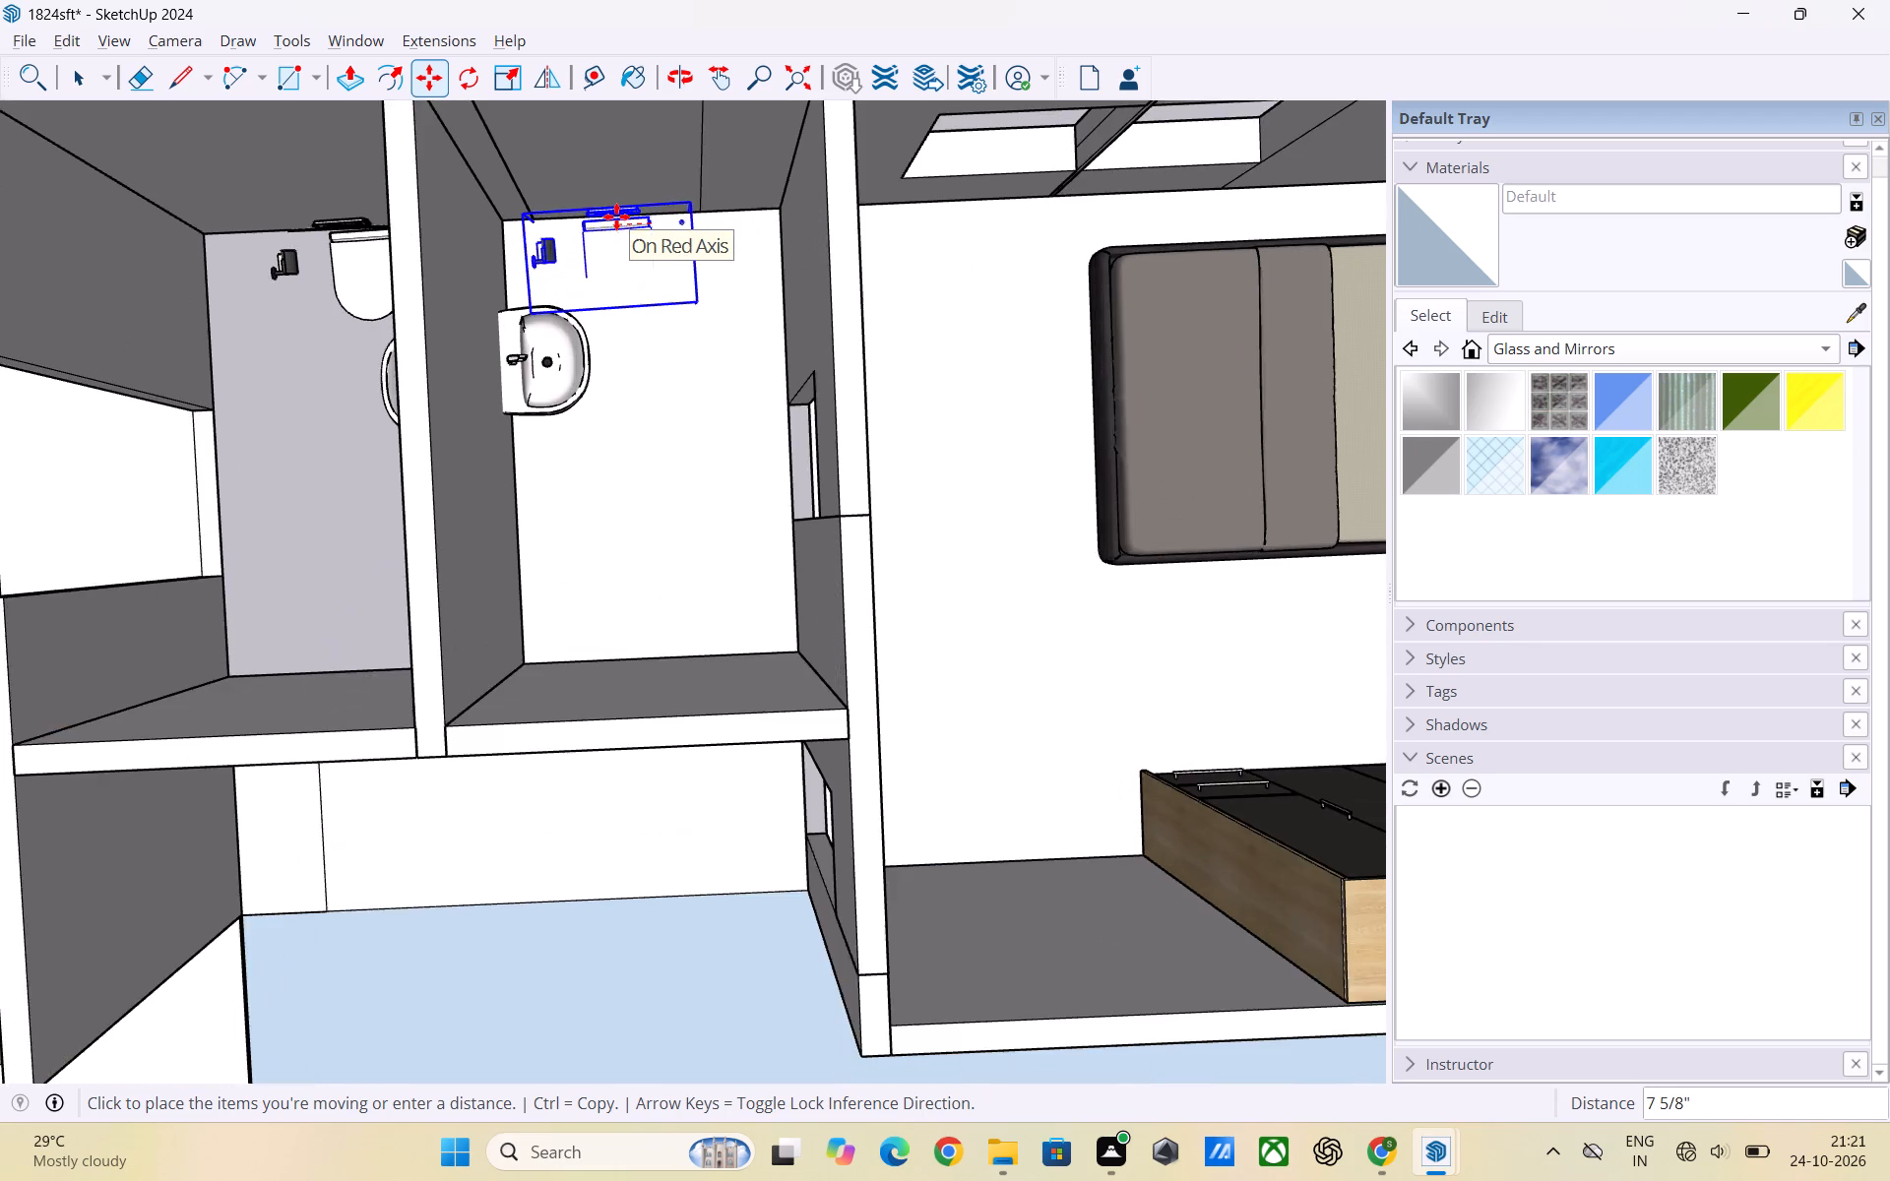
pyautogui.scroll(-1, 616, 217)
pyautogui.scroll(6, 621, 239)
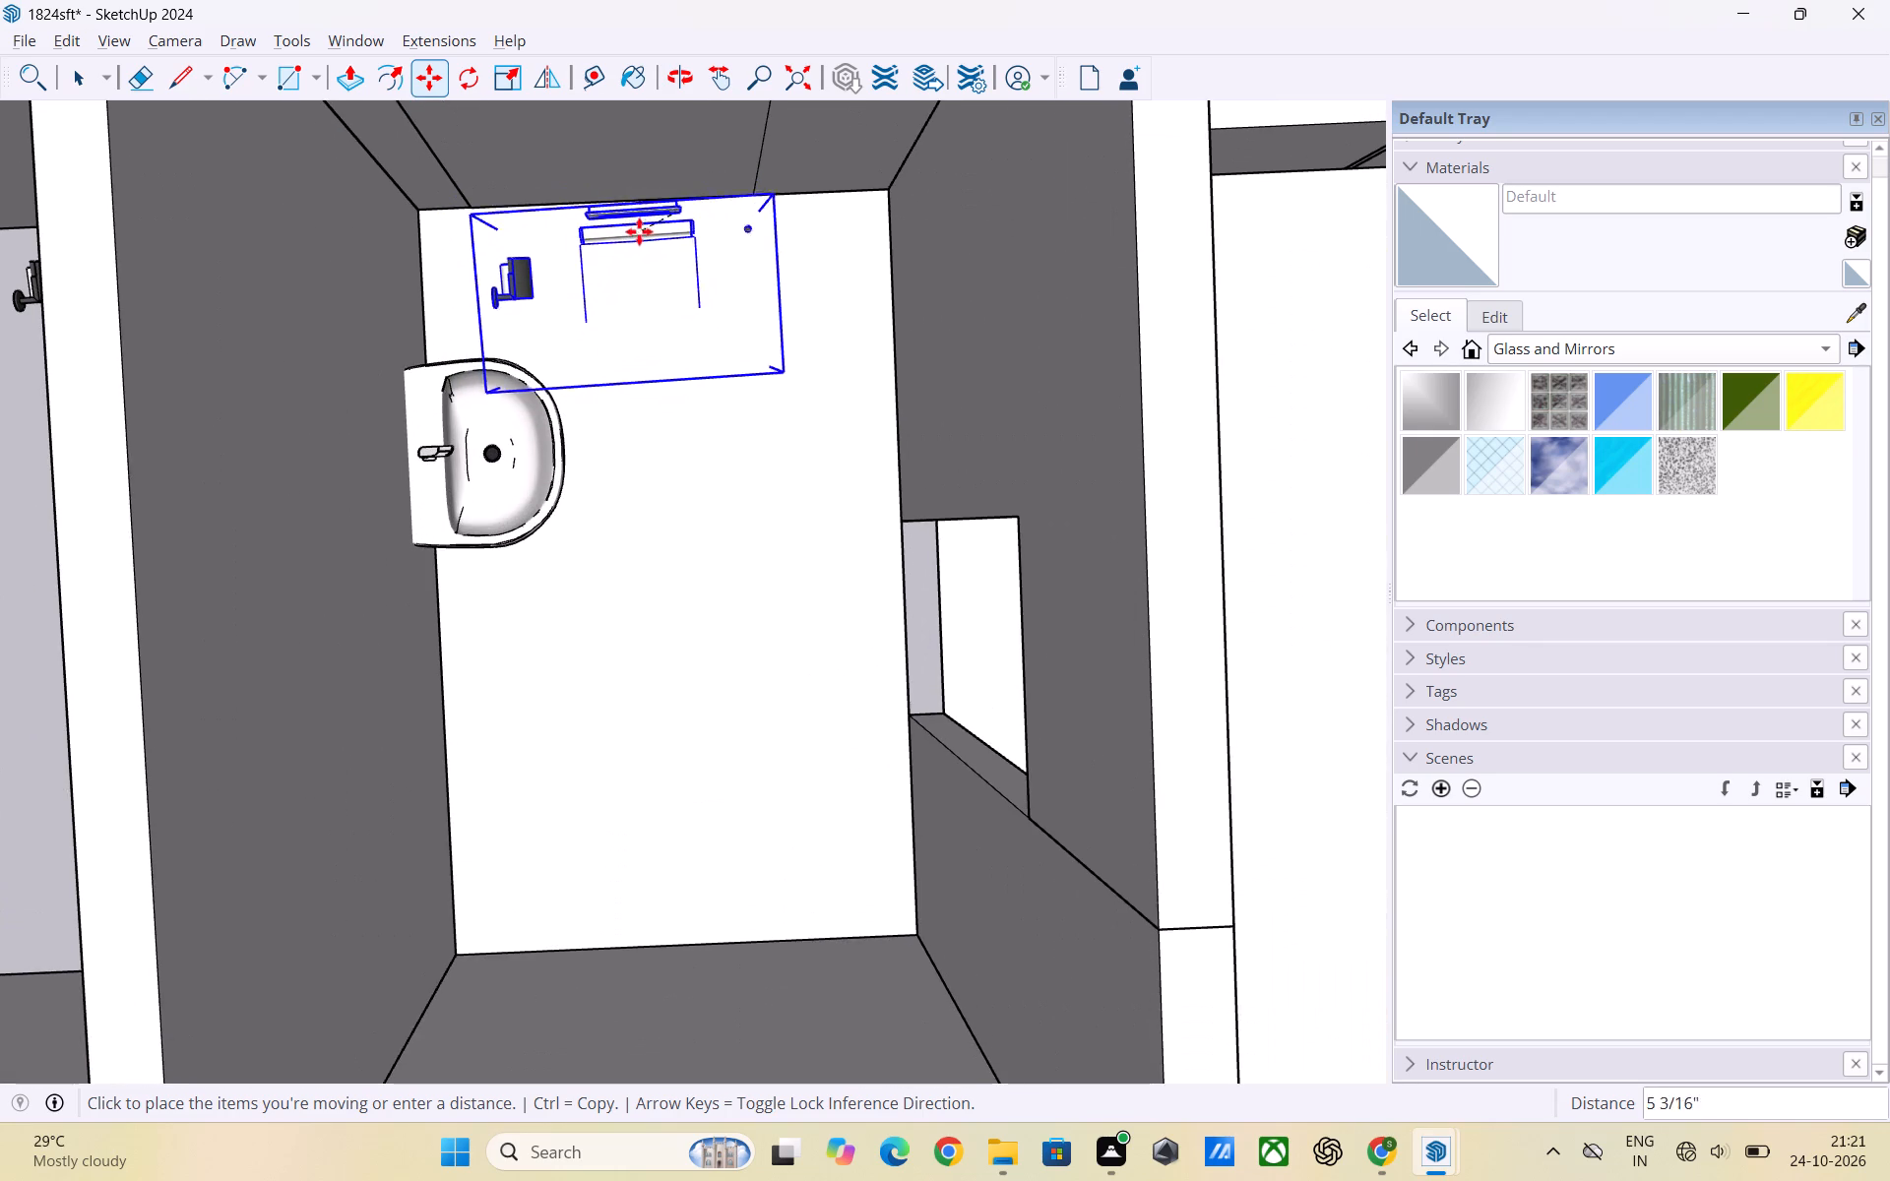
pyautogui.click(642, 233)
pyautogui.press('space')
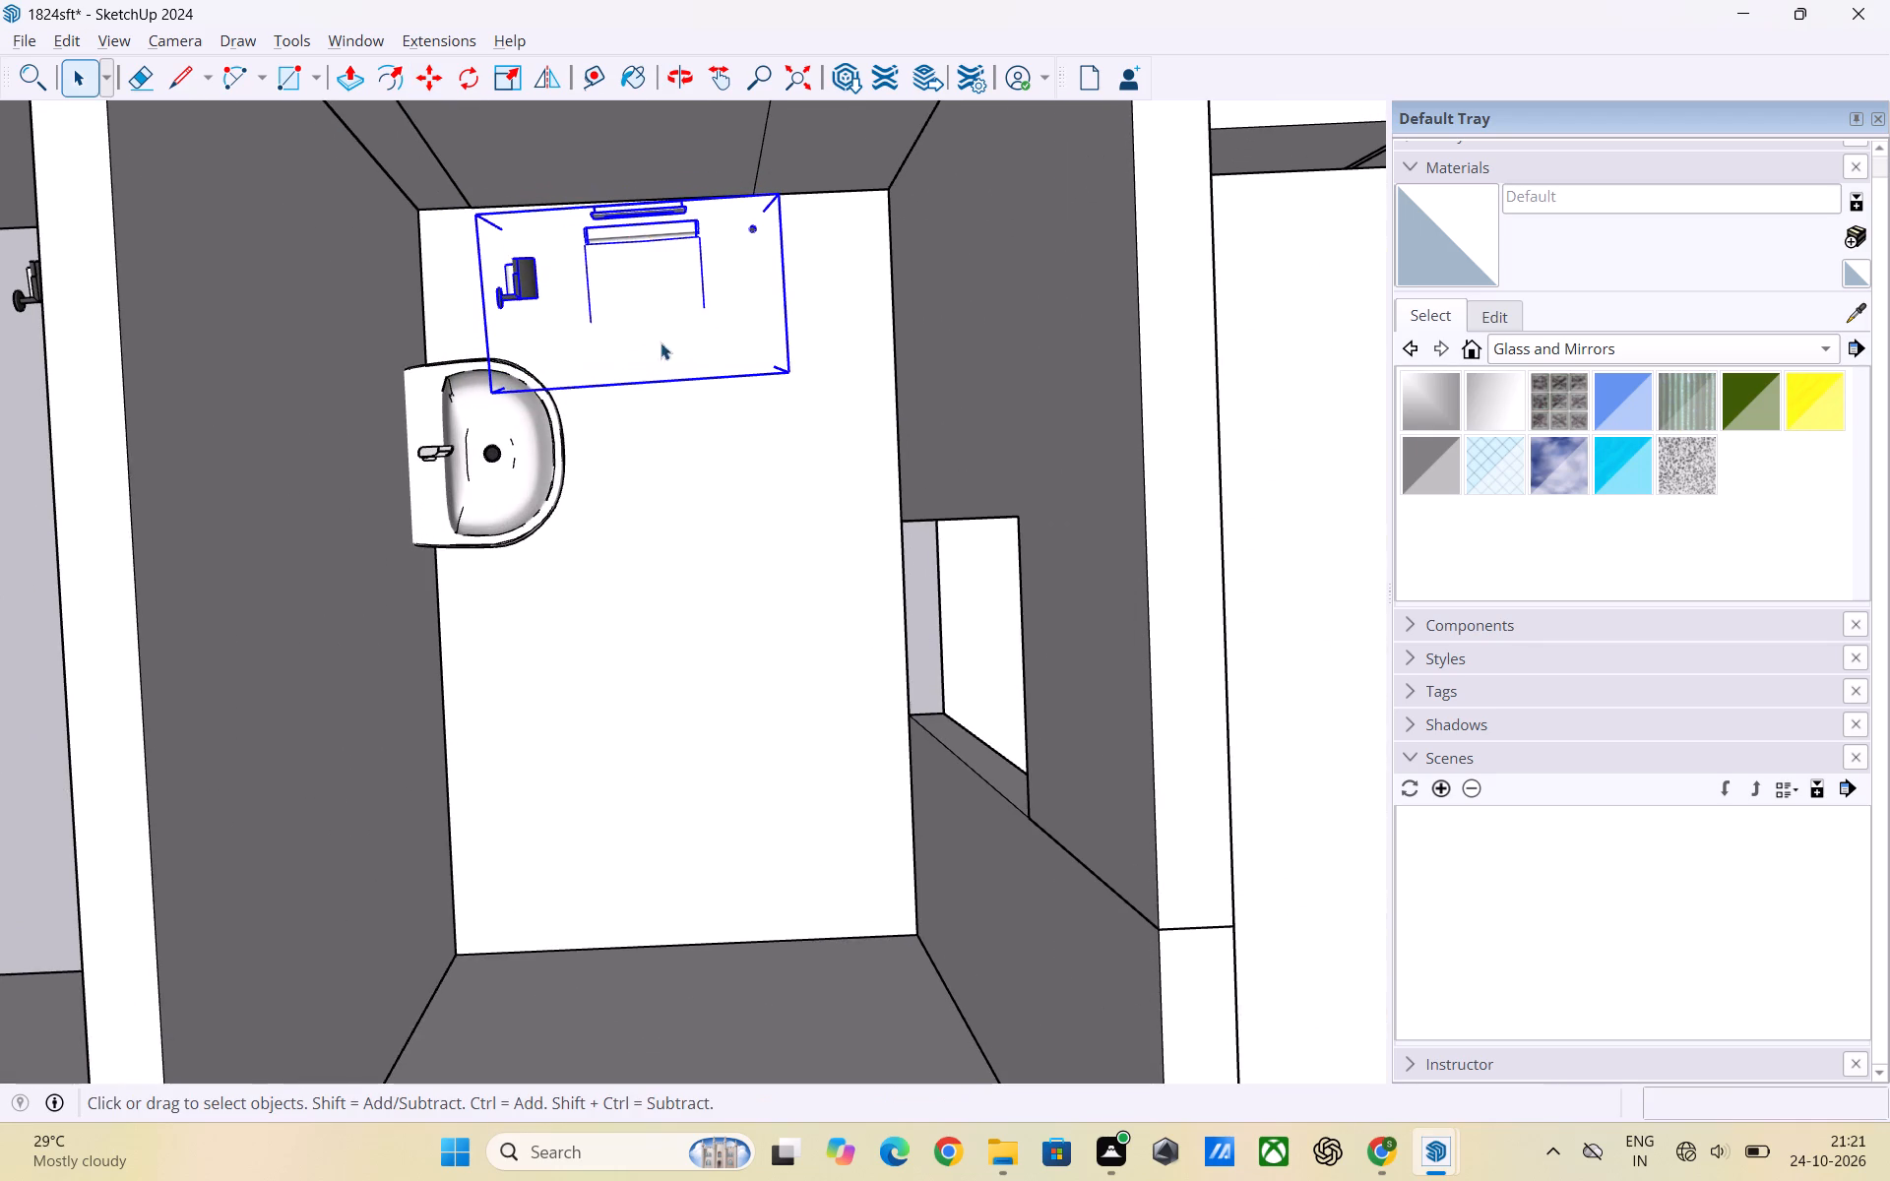
# Paint the floor of the toilet beside the grey-bed bedroom with the Tile Ceramic Multi material.
pyautogui.scroll(-4, 641, 269)
pyautogui.scroll(1, 677, 273)
pyautogui.scroll(-3, 771, 254)
pyautogui.click(331, 391)
pyautogui.click(627, 472)
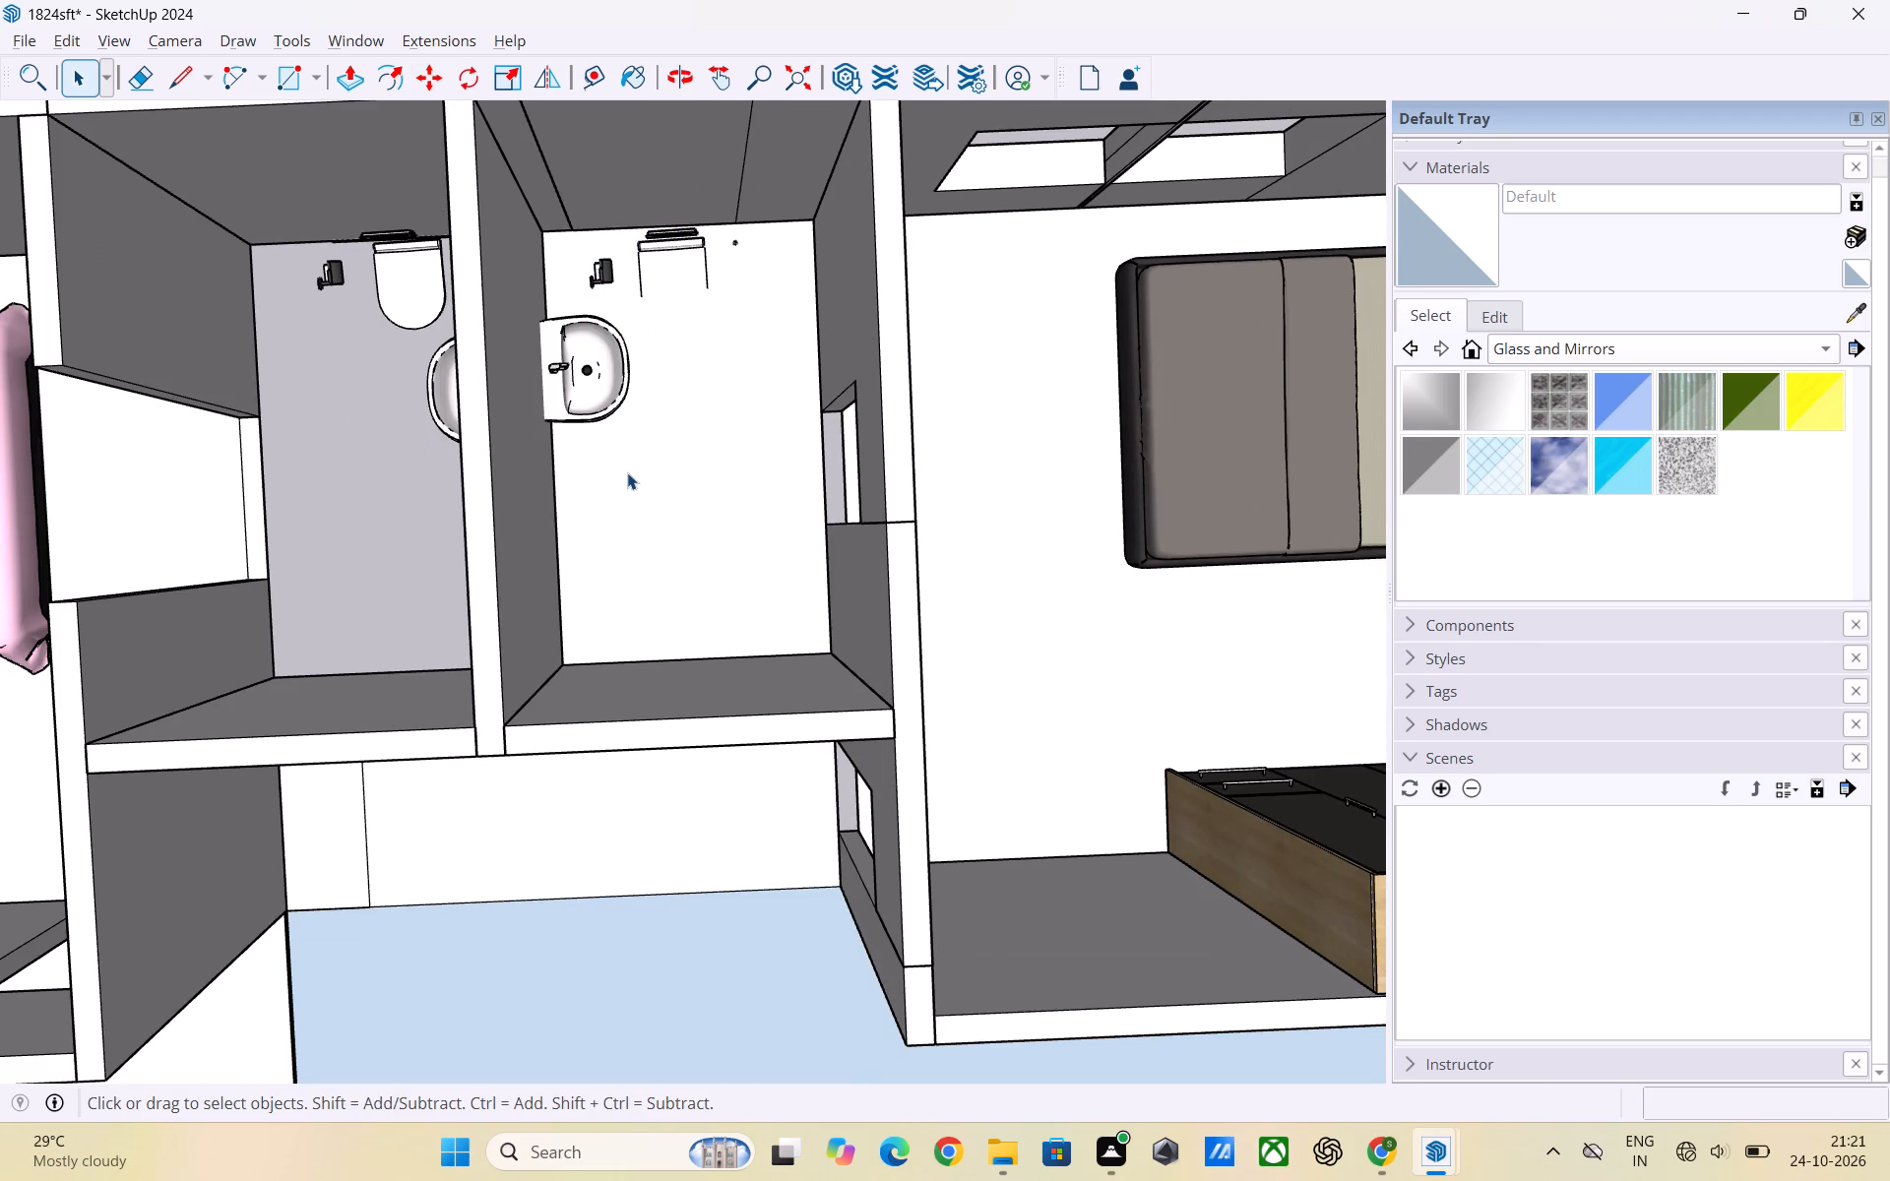
pyautogui.click(1825, 347)
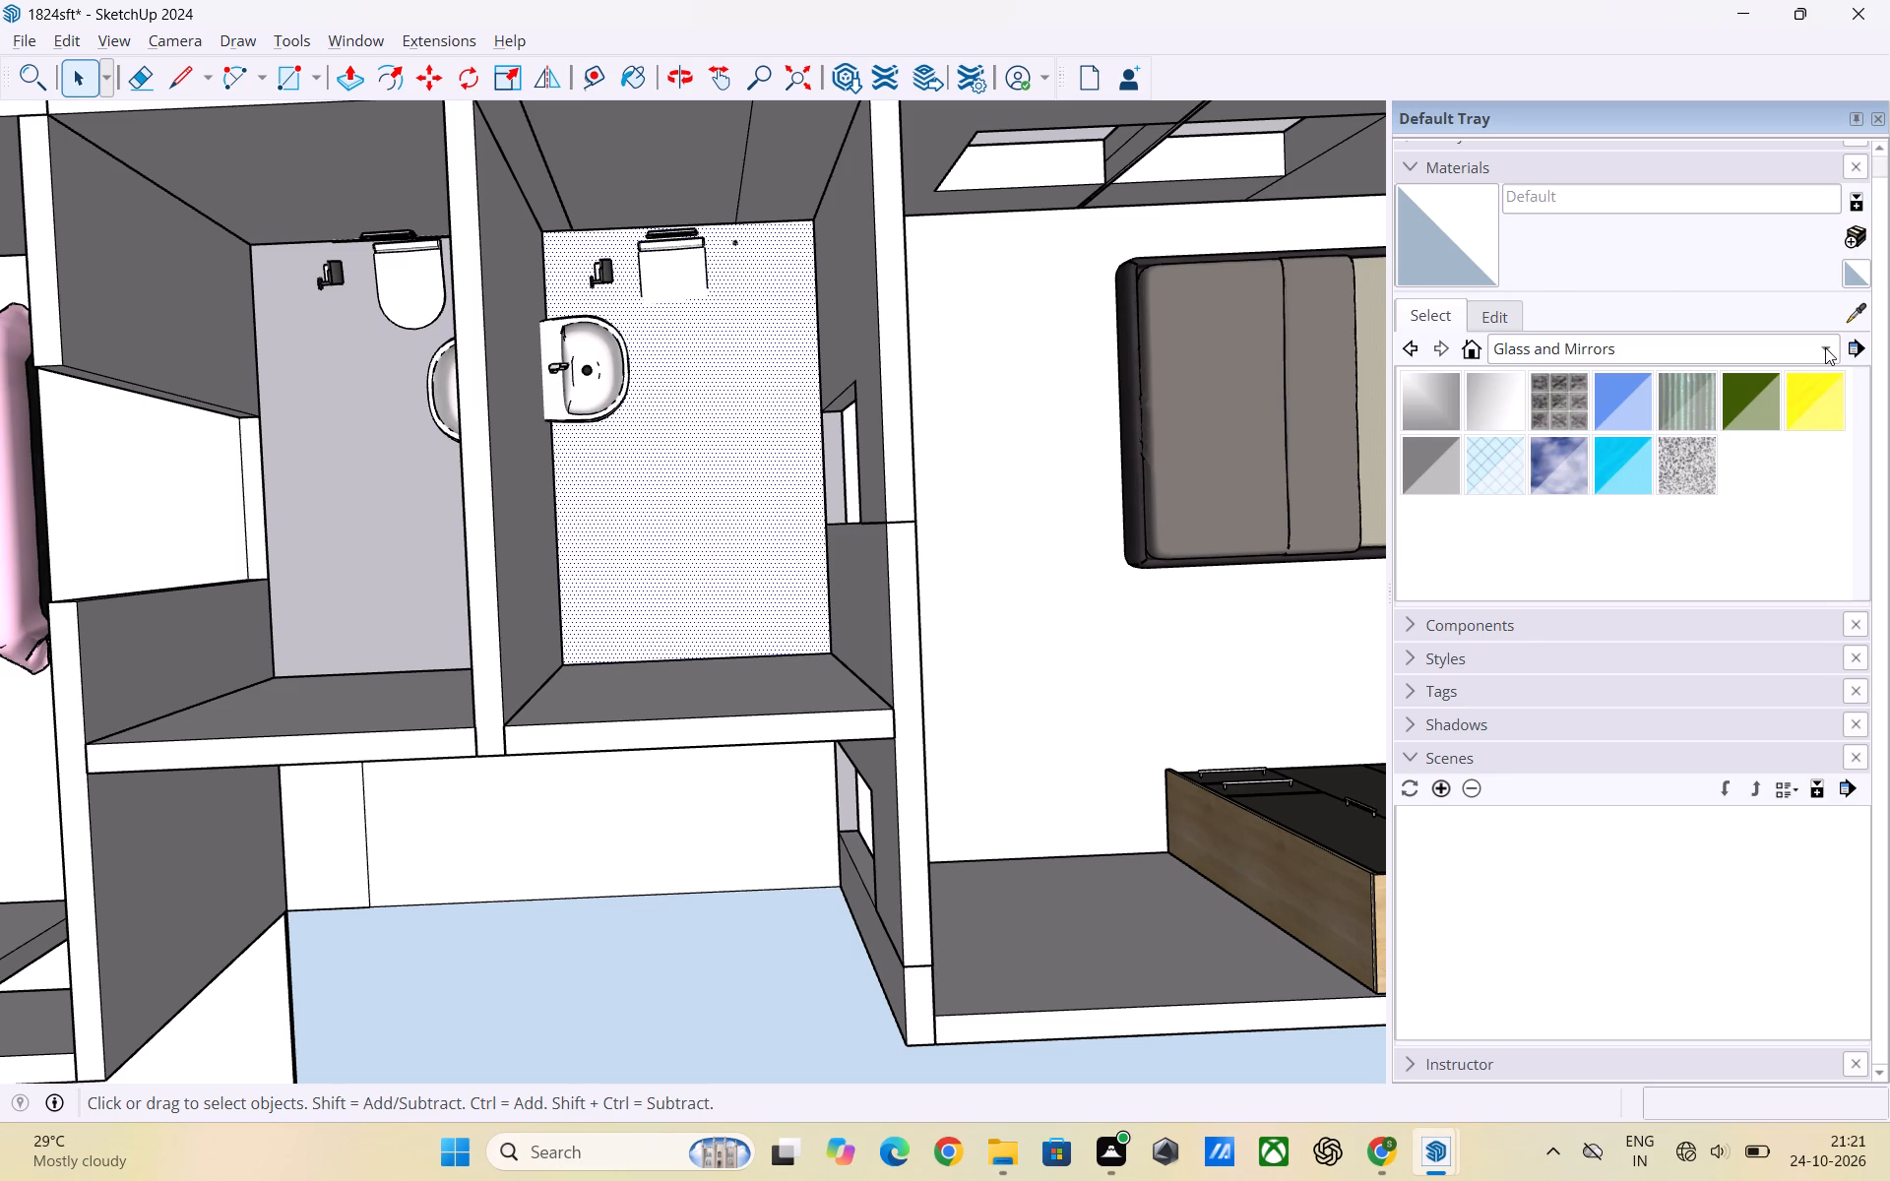
pyautogui.click(1605, 496)
pyautogui.click(1692, 579)
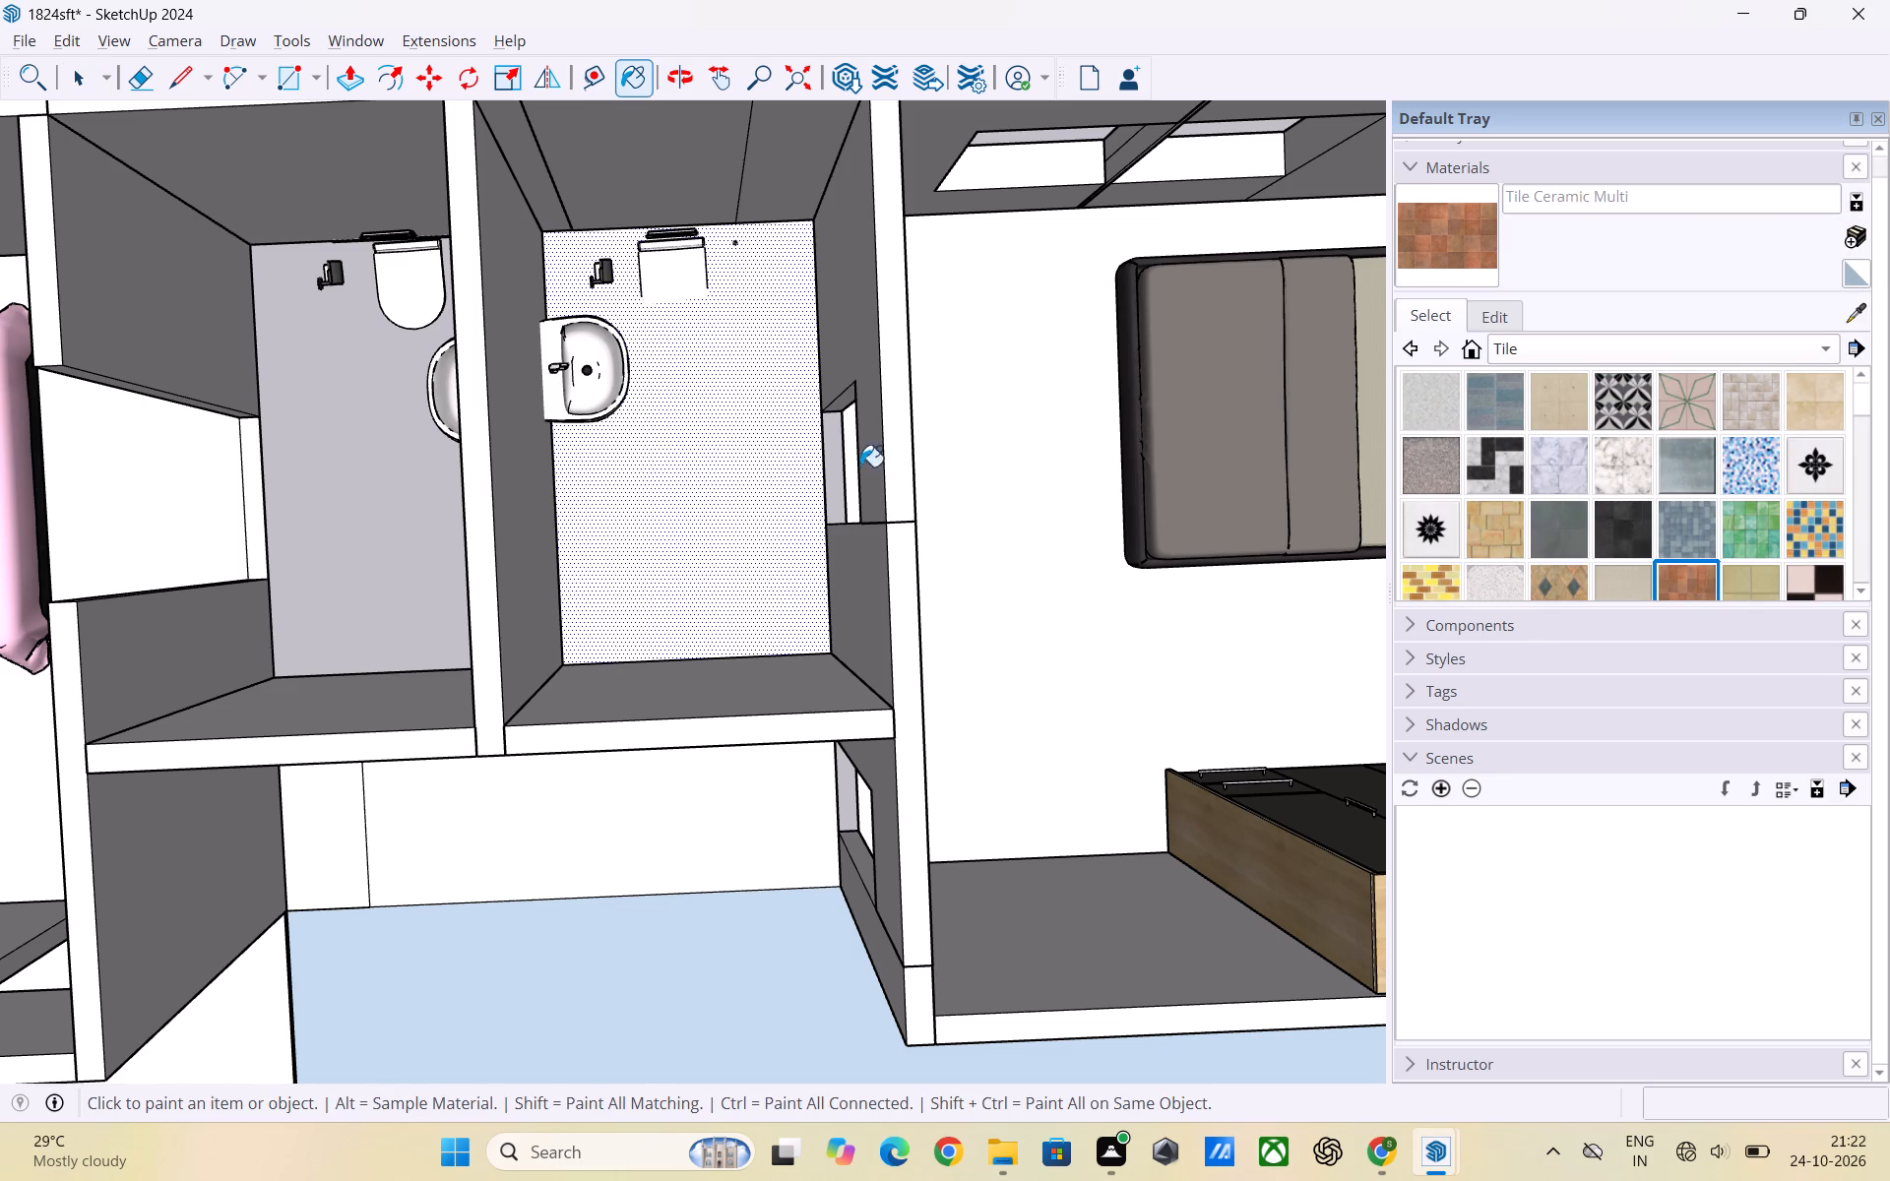
pyautogui.click(747, 463)
pyautogui.press('space')
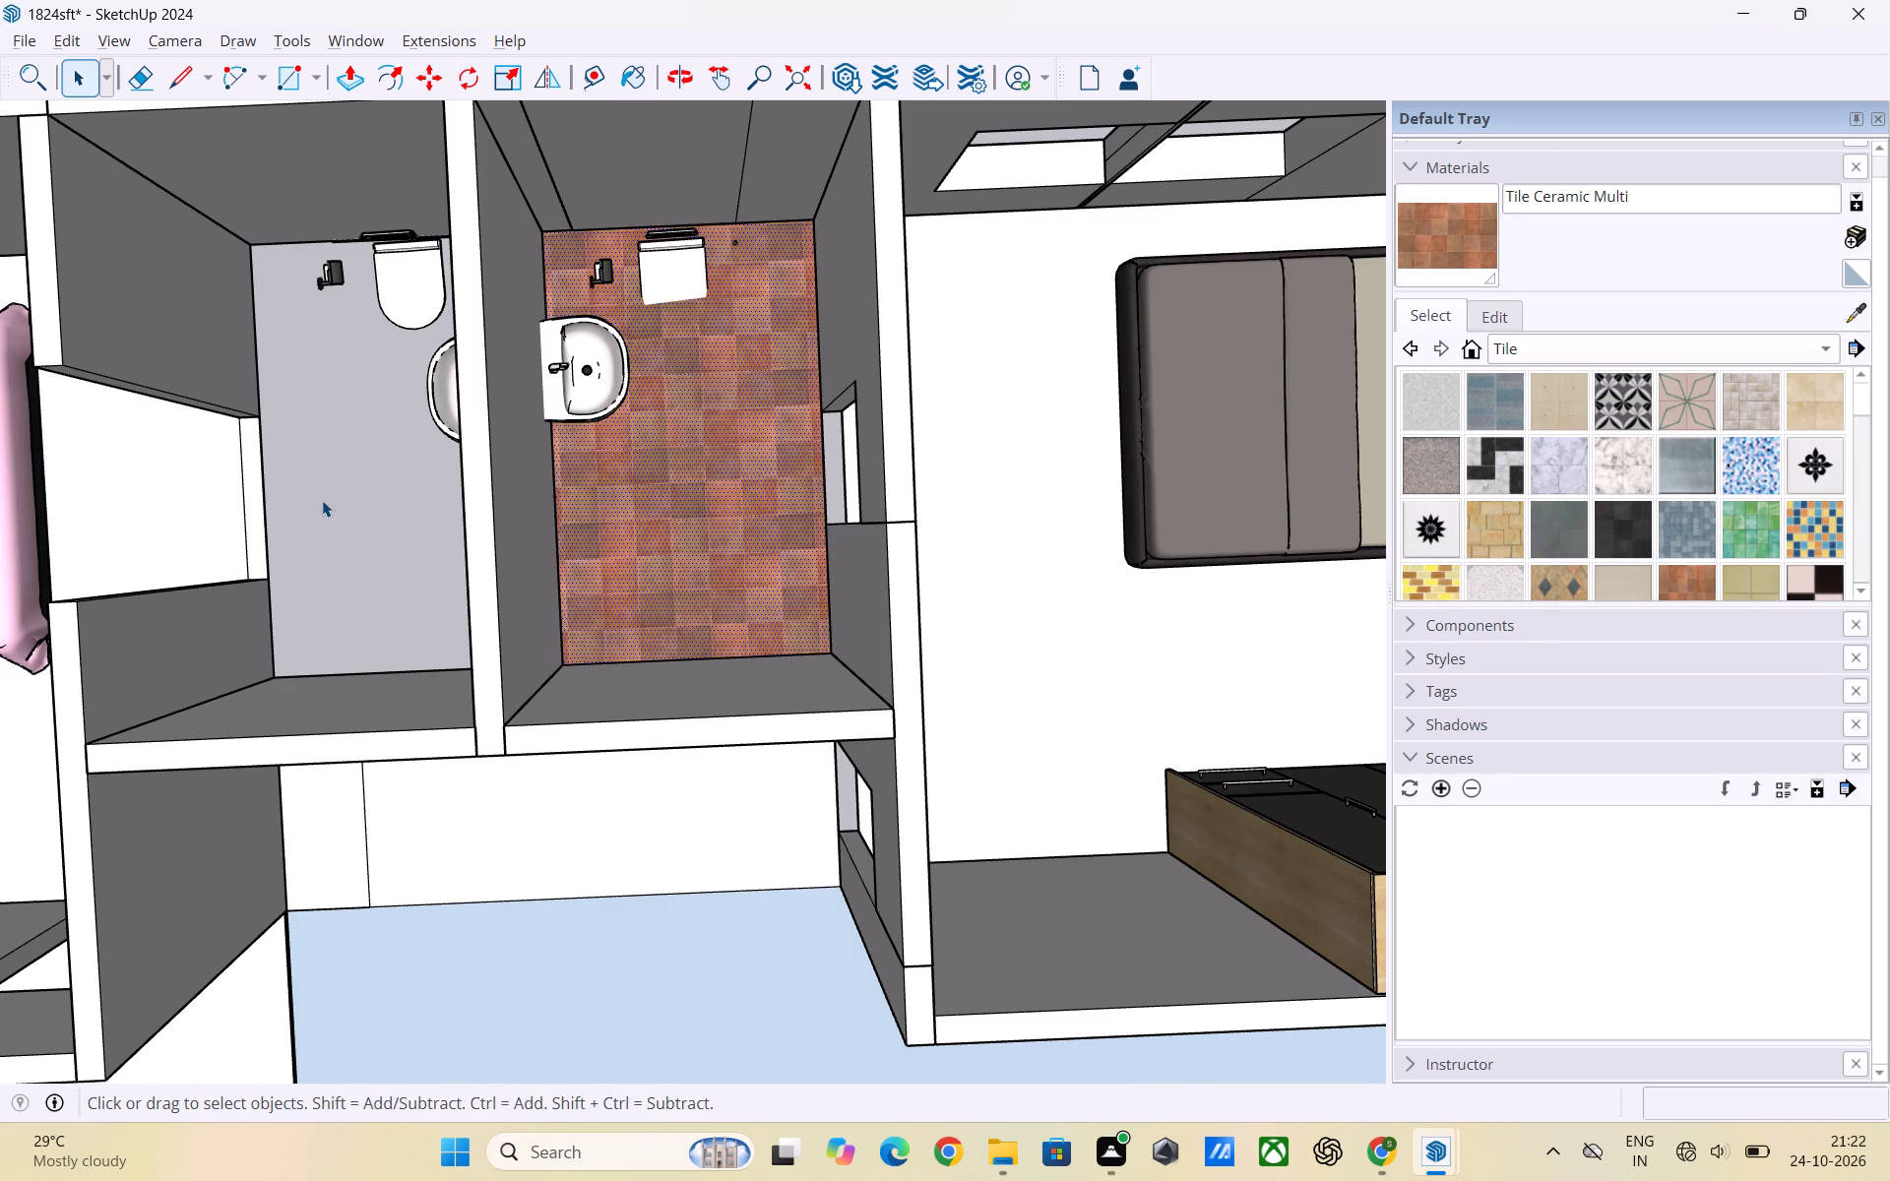
pyautogui.click(322, 500)
# Try repositioning the tiled toilet's WC set, then delete that set.
pyautogui.click(674, 282)
pyautogui.press('m')
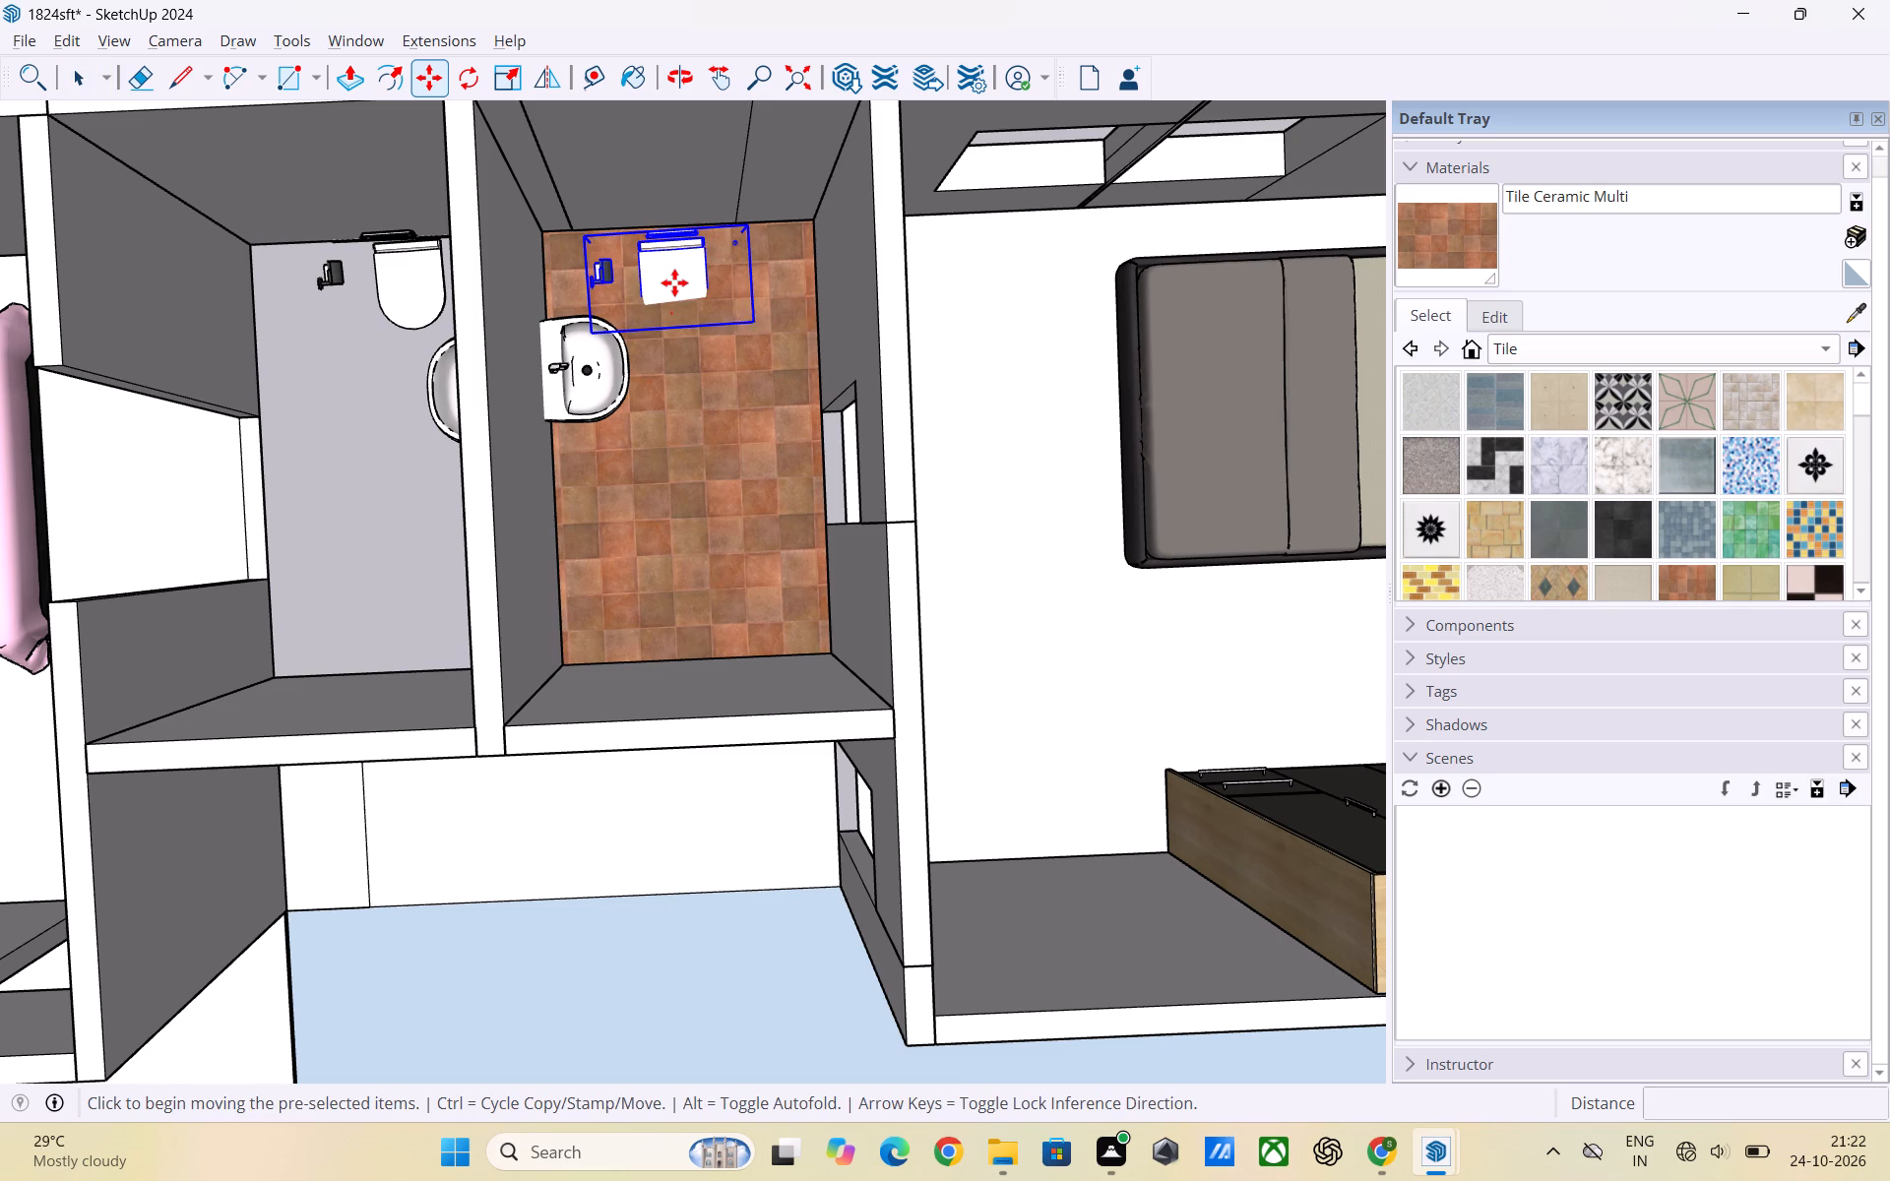
pyautogui.click(674, 282)
pyautogui.scroll(-5, 670, 257)
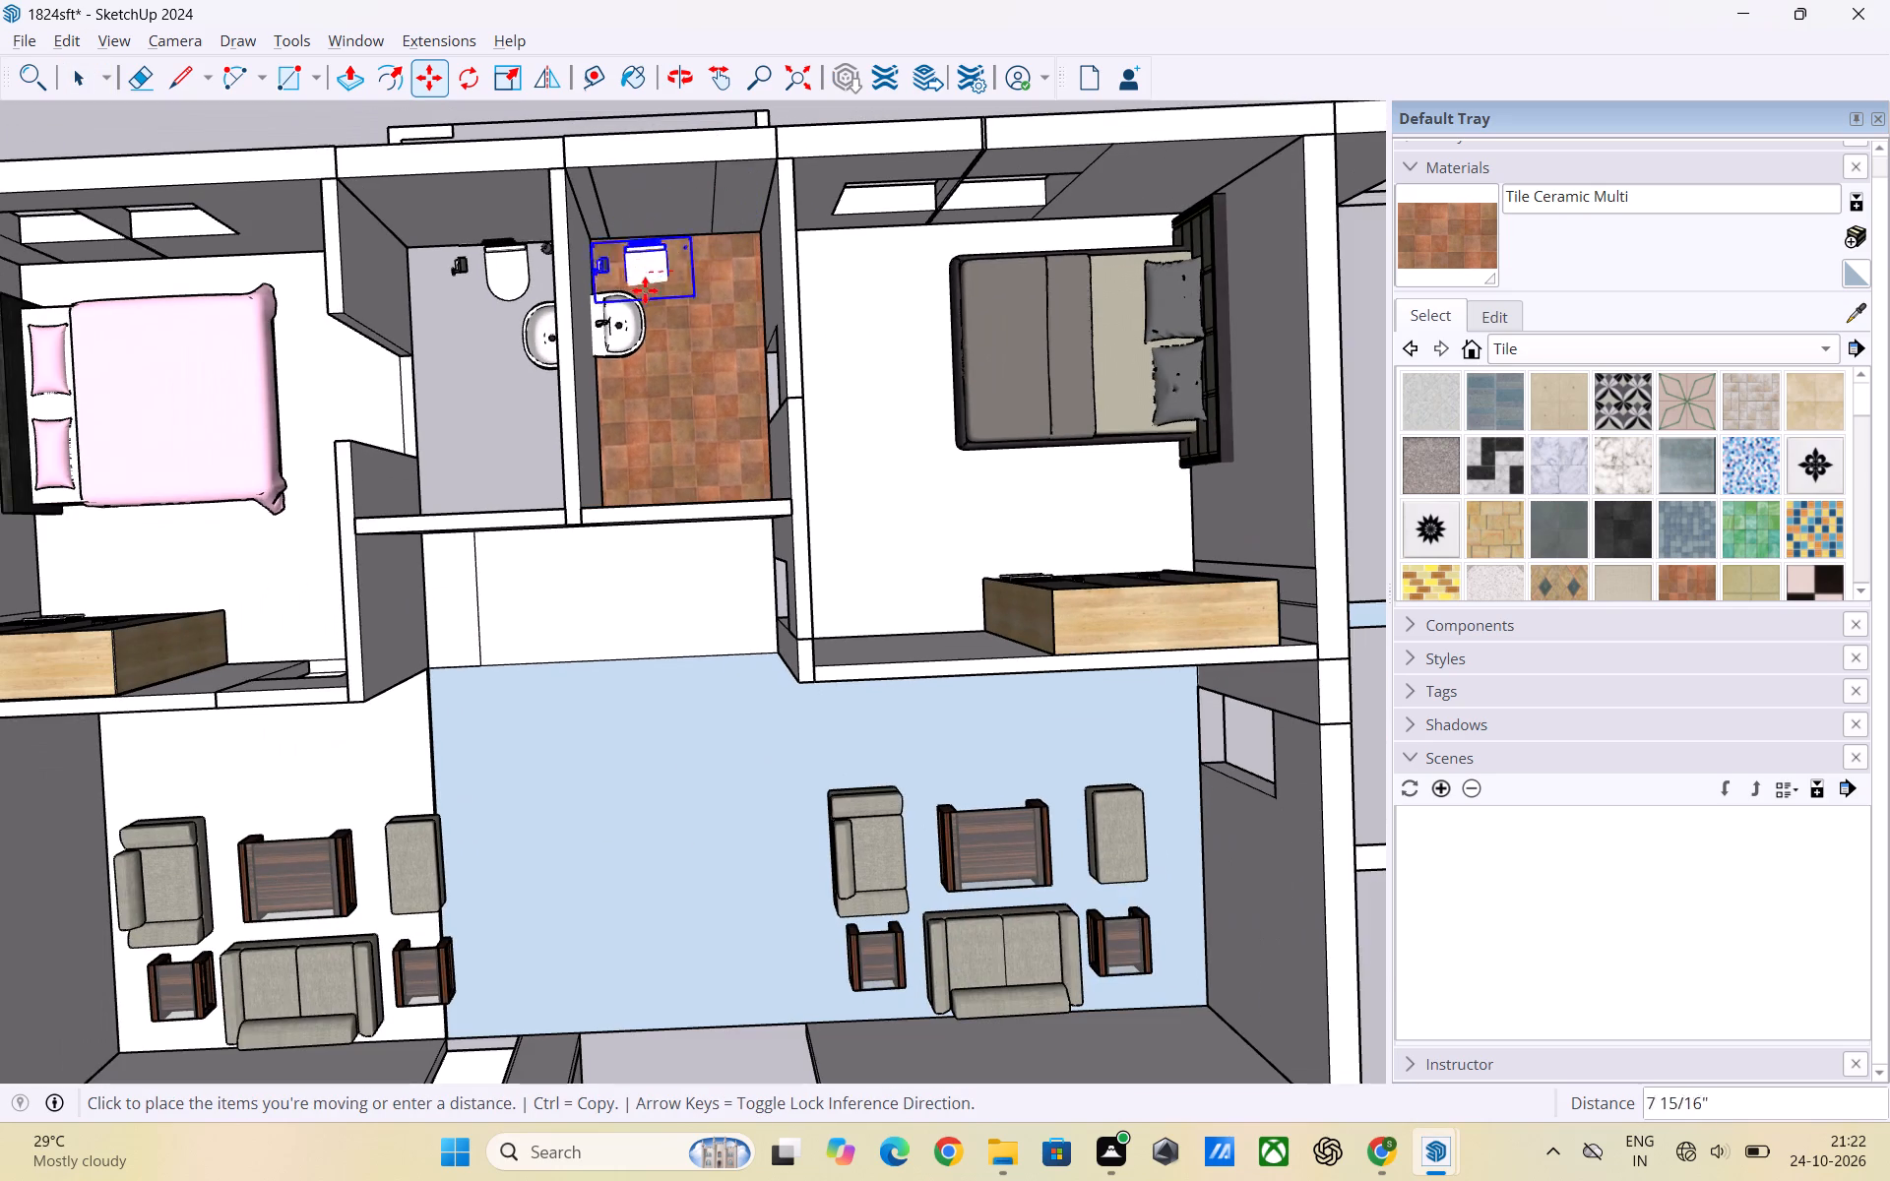
pyautogui.scroll(3, 652, 287)
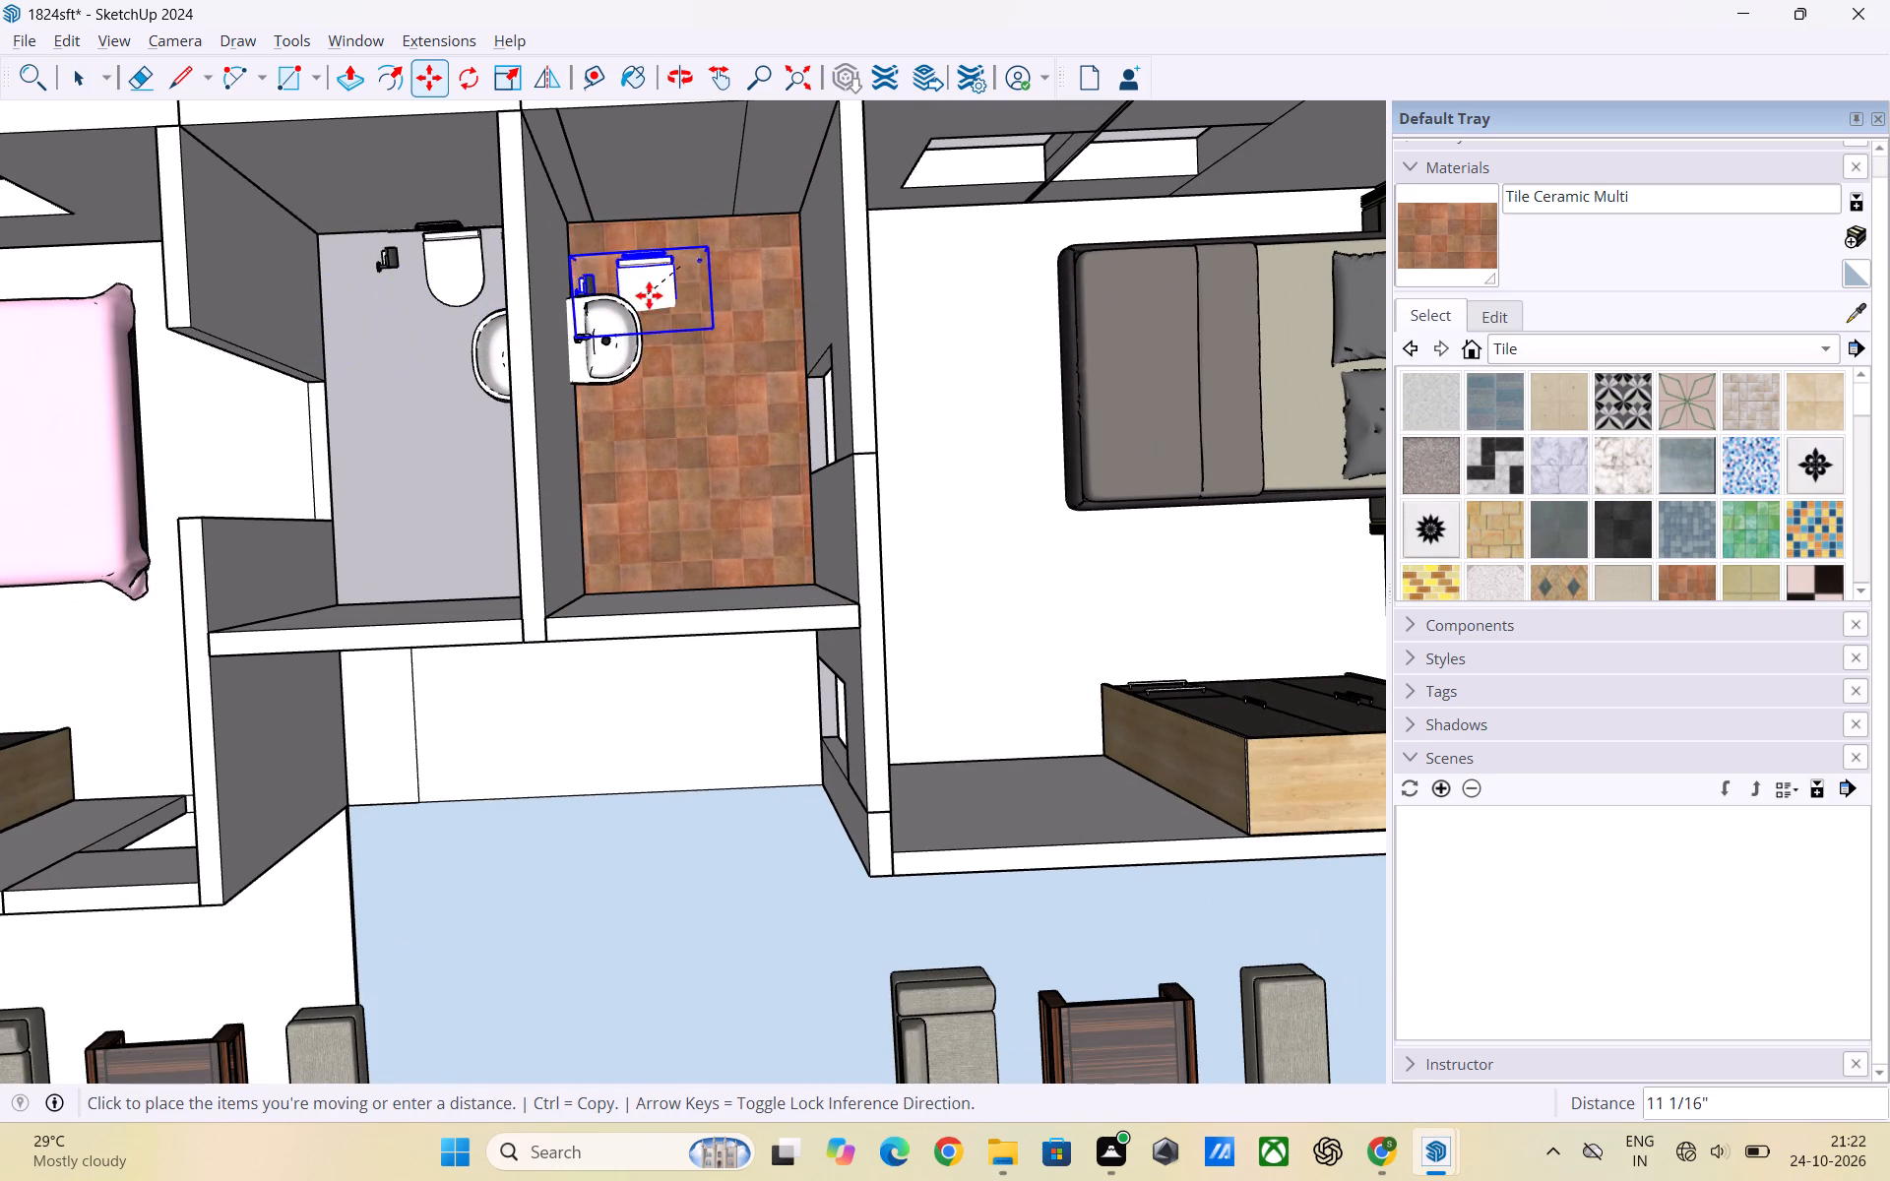
pyautogui.scroll(-5, 649, 257)
pyautogui.scroll(3, 665, 281)
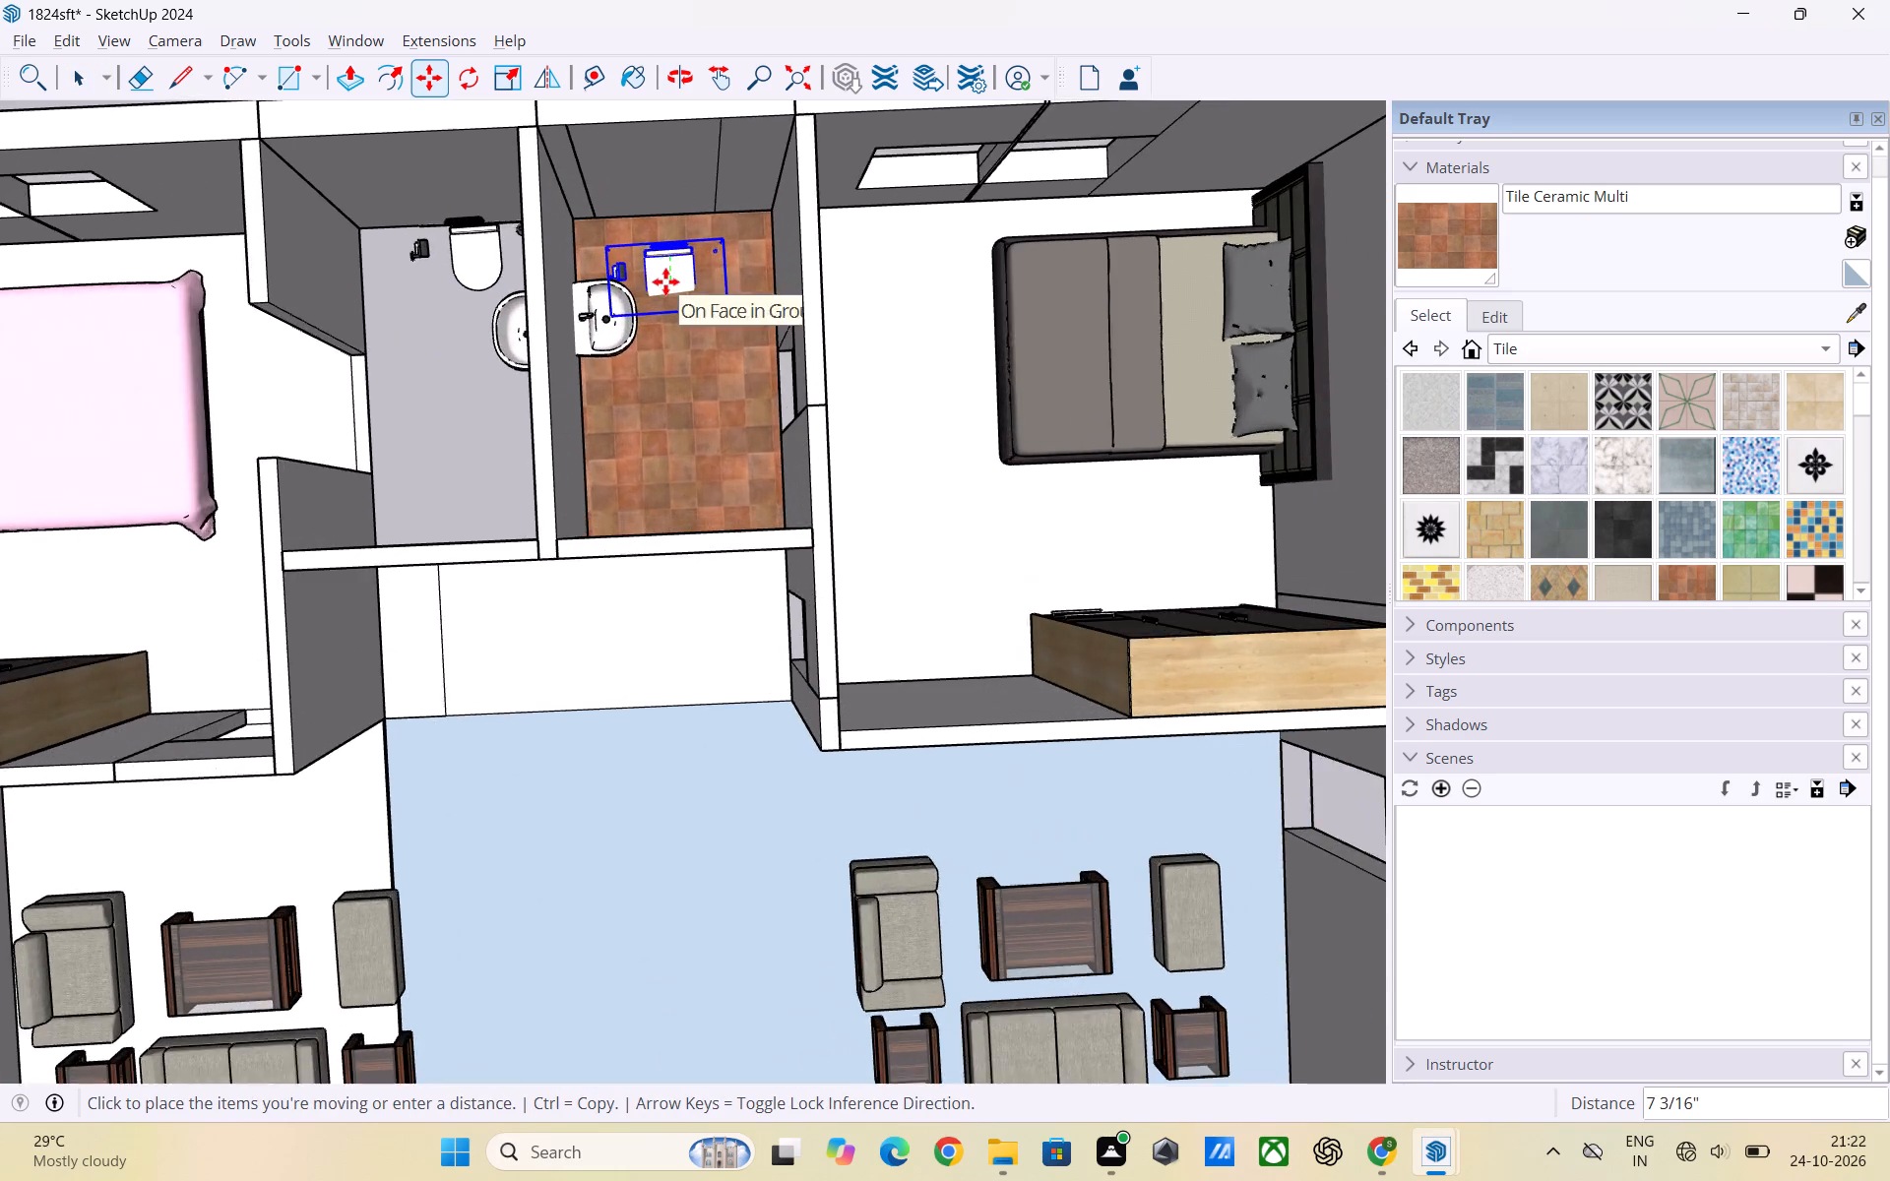
pyautogui.scroll(2, 665, 281)
pyautogui.scroll(-5, 668, 271)
pyautogui.scroll(1, 648, 310)
pyautogui.scroll(-5, 651, 301)
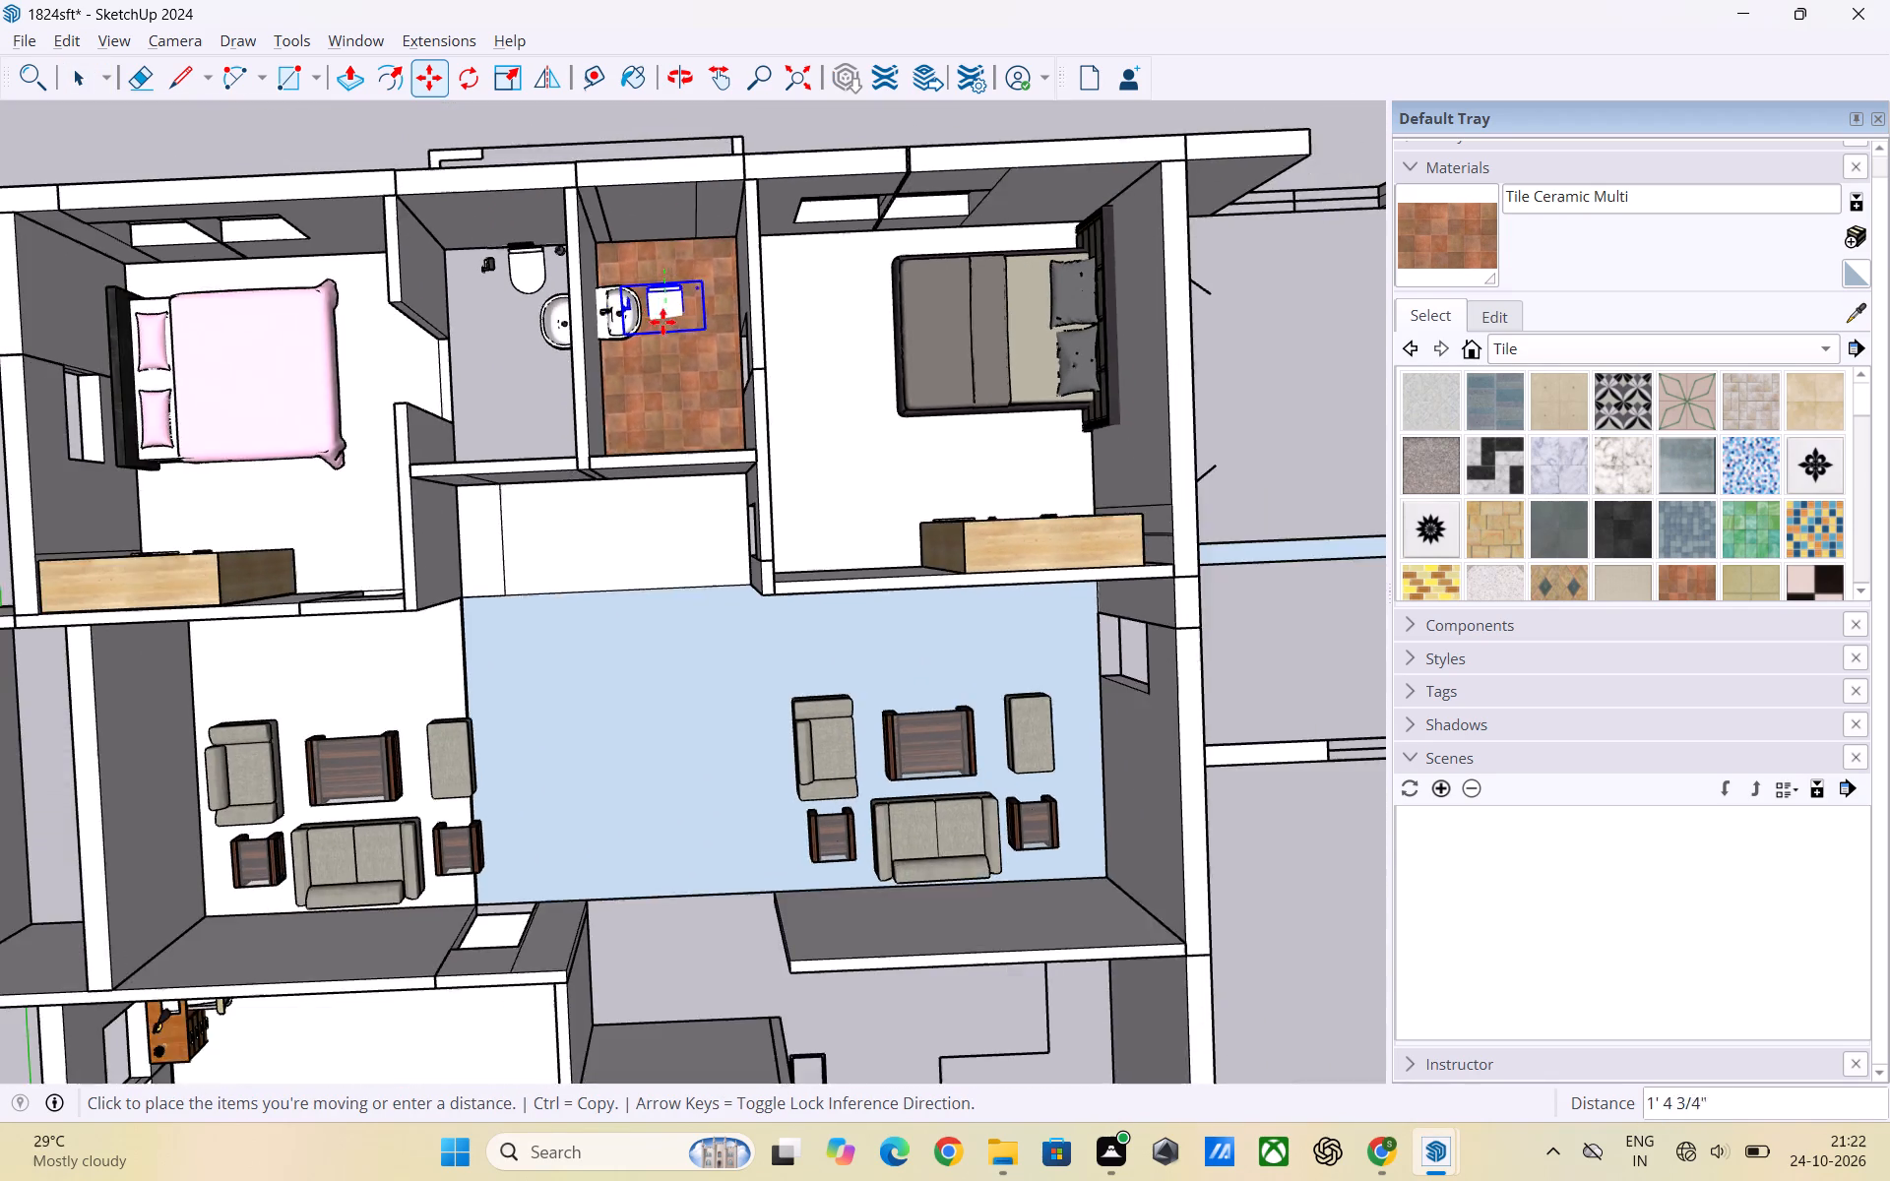
pyautogui.moveTo(663, 323); pyautogui.dragTo(634, 366, button='middle')
pyautogui.scroll(1, 629, 273)
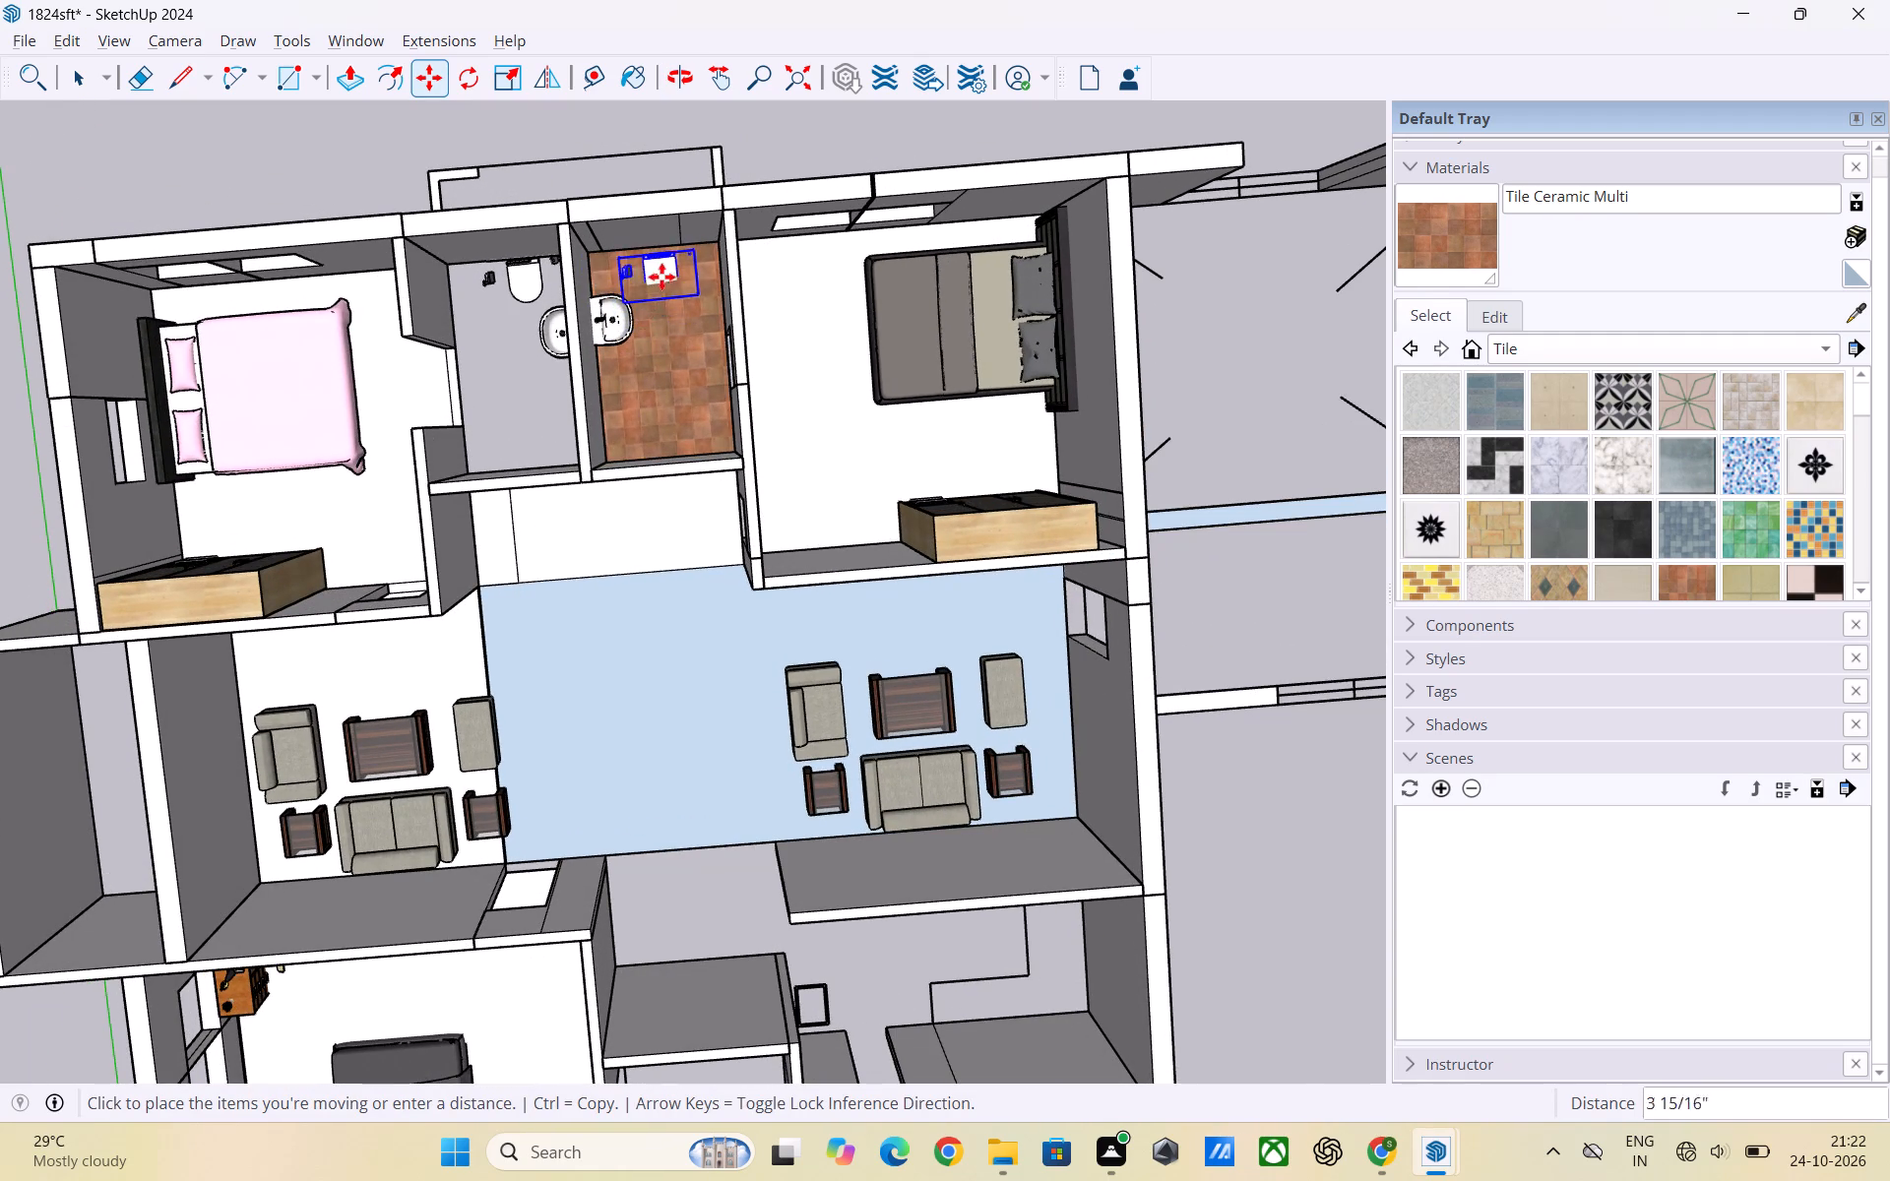
pyautogui.scroll(5, 659, 277)
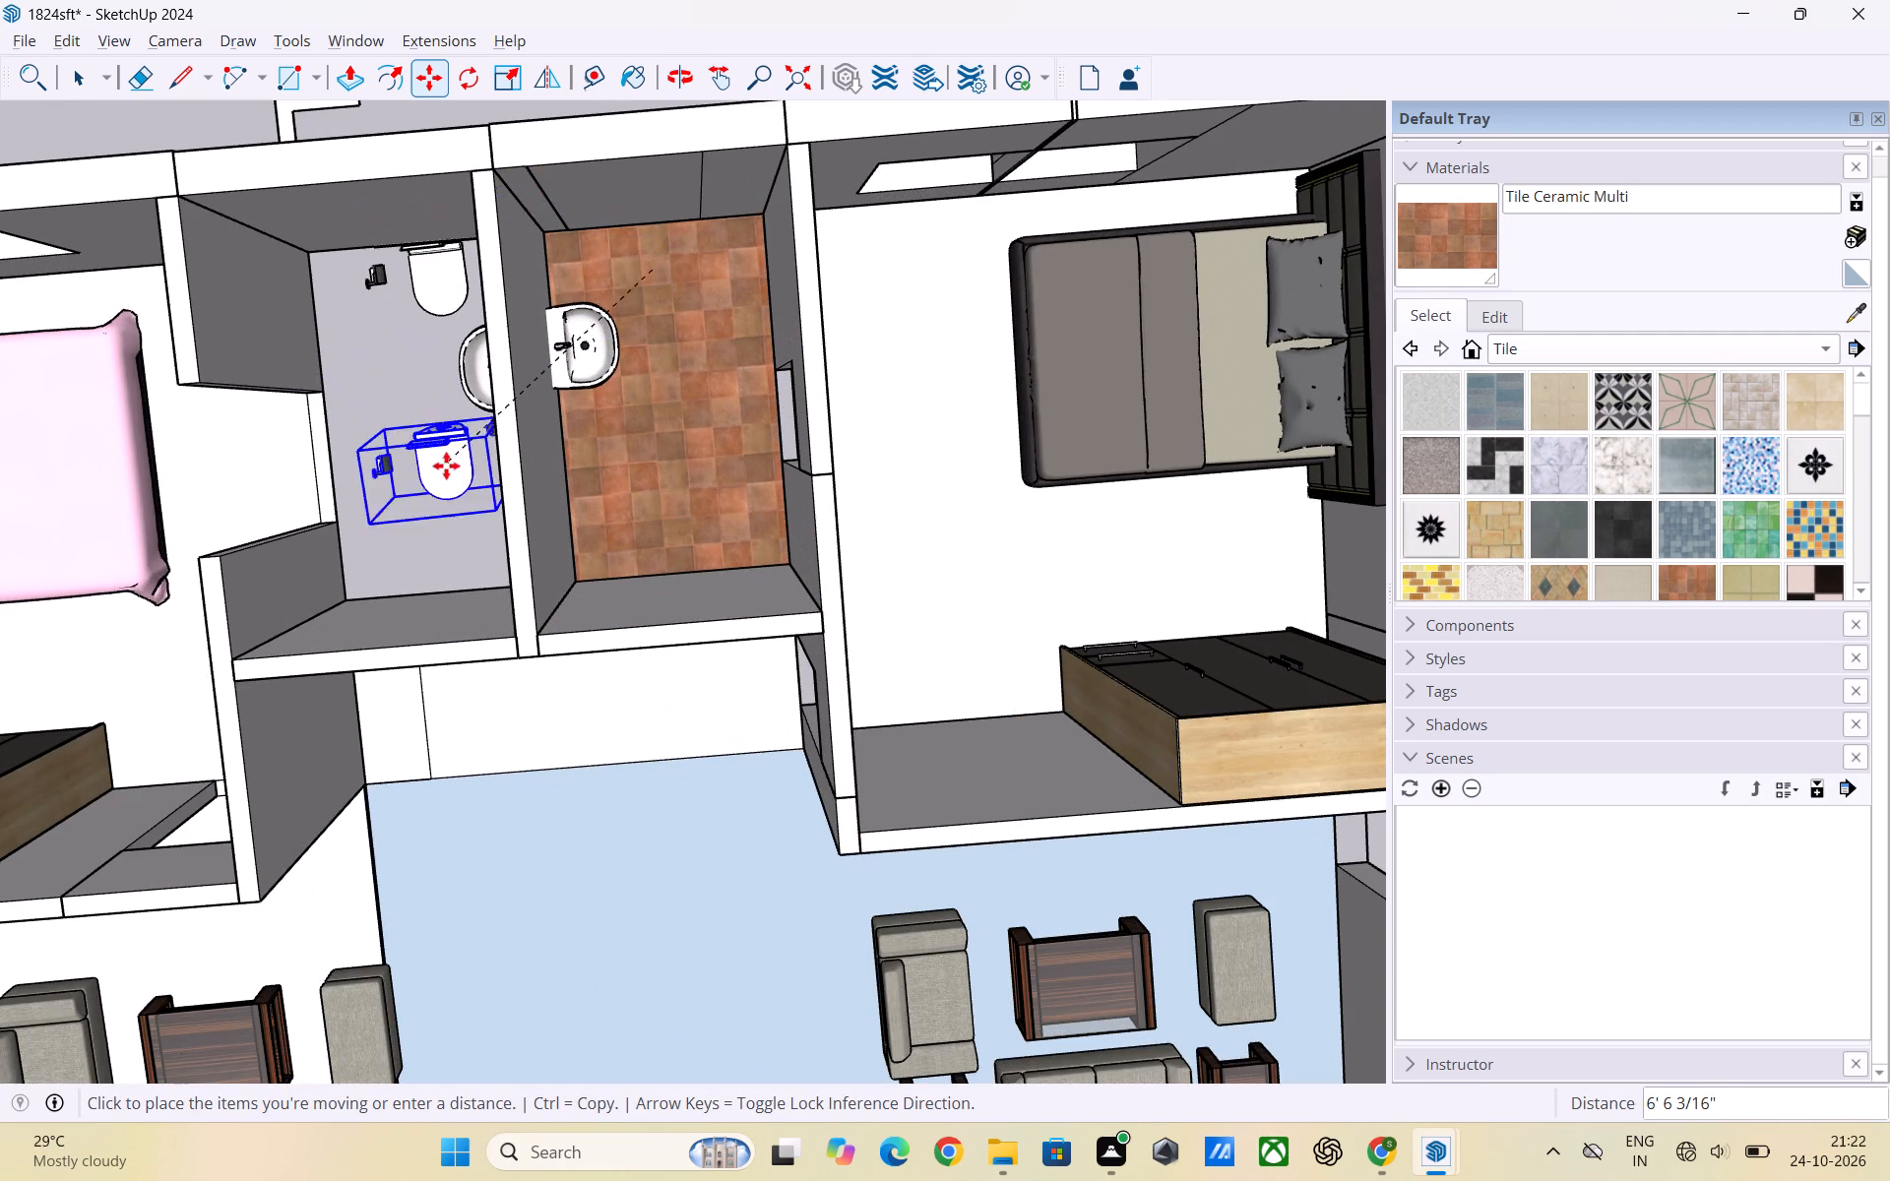
pyautogui.scroll(-3, 446, 466)
pyautogui.press('Delete')
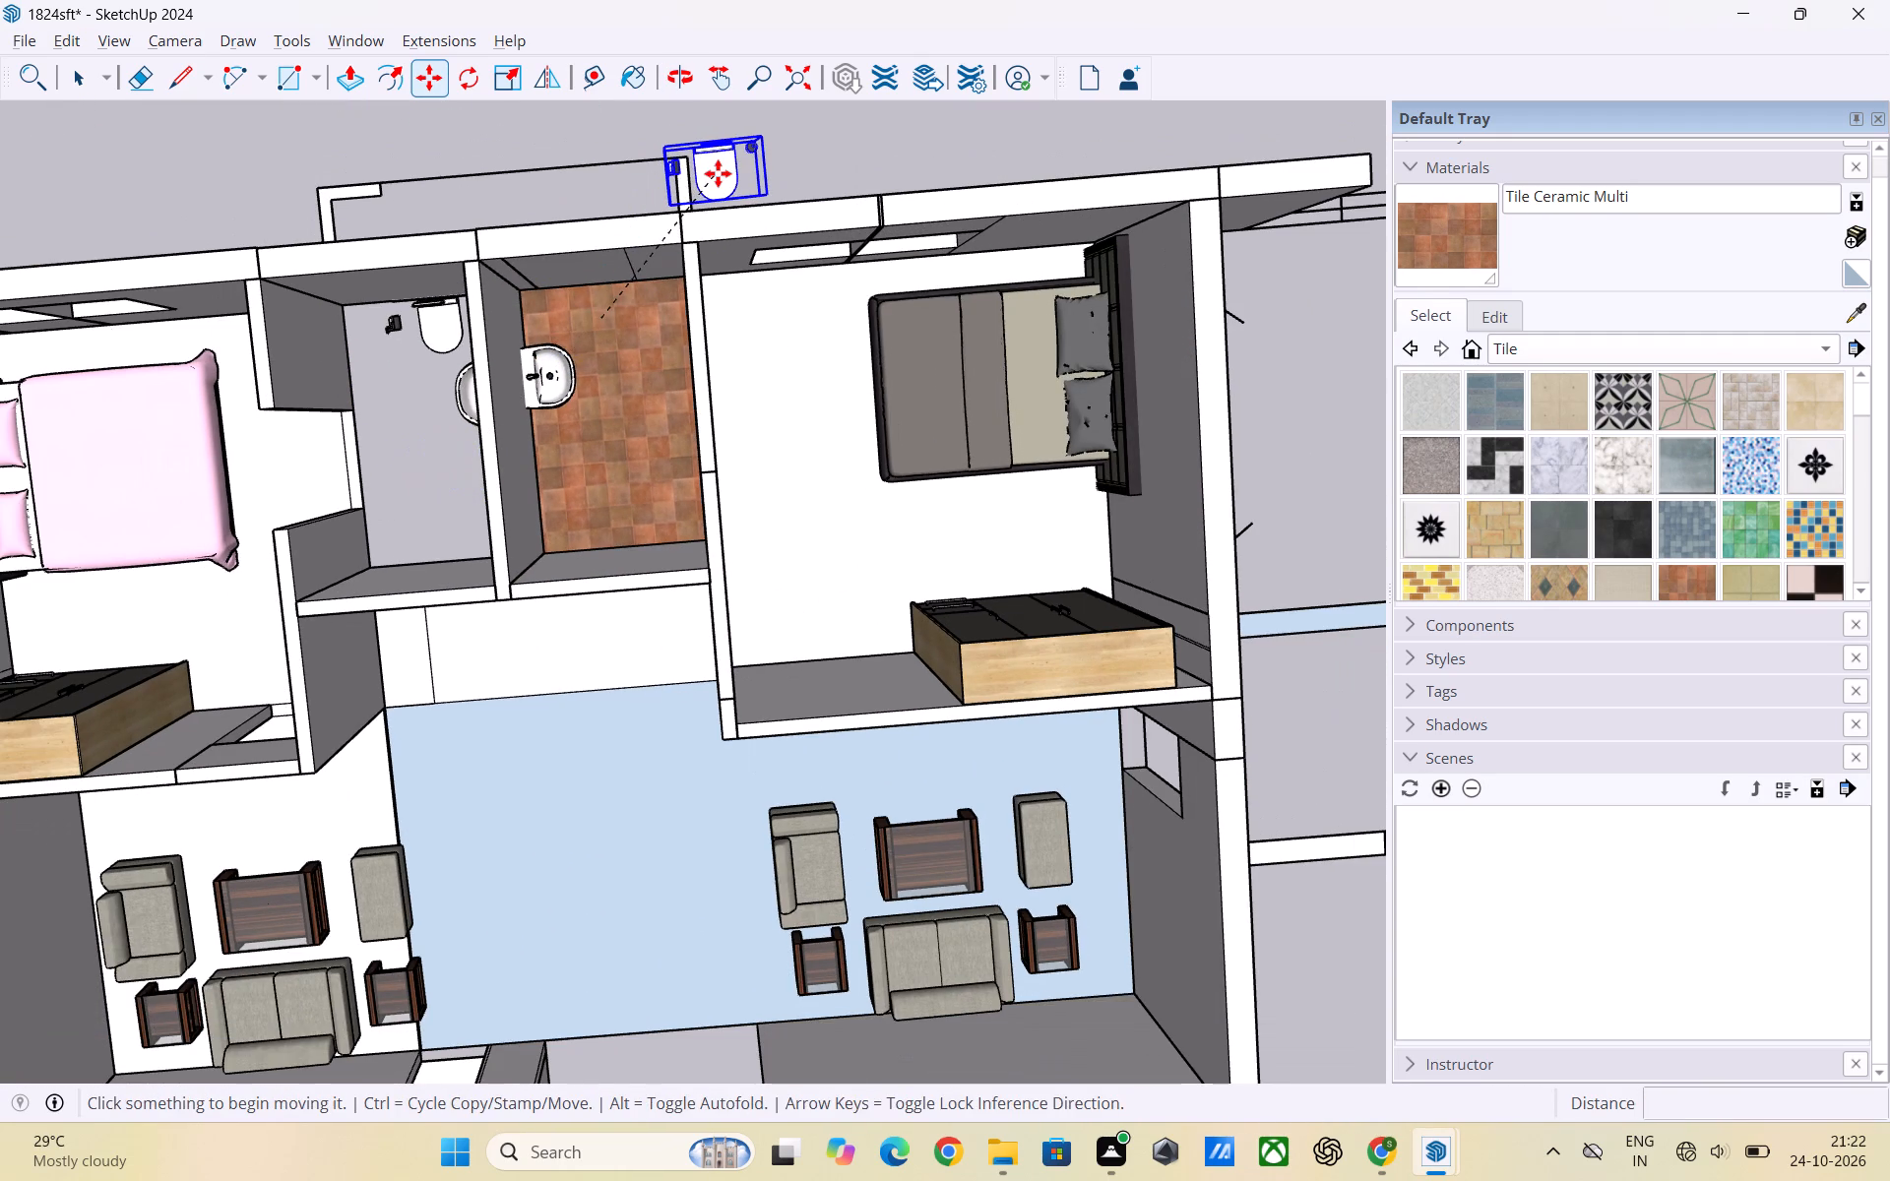
pyautogui.press('space')
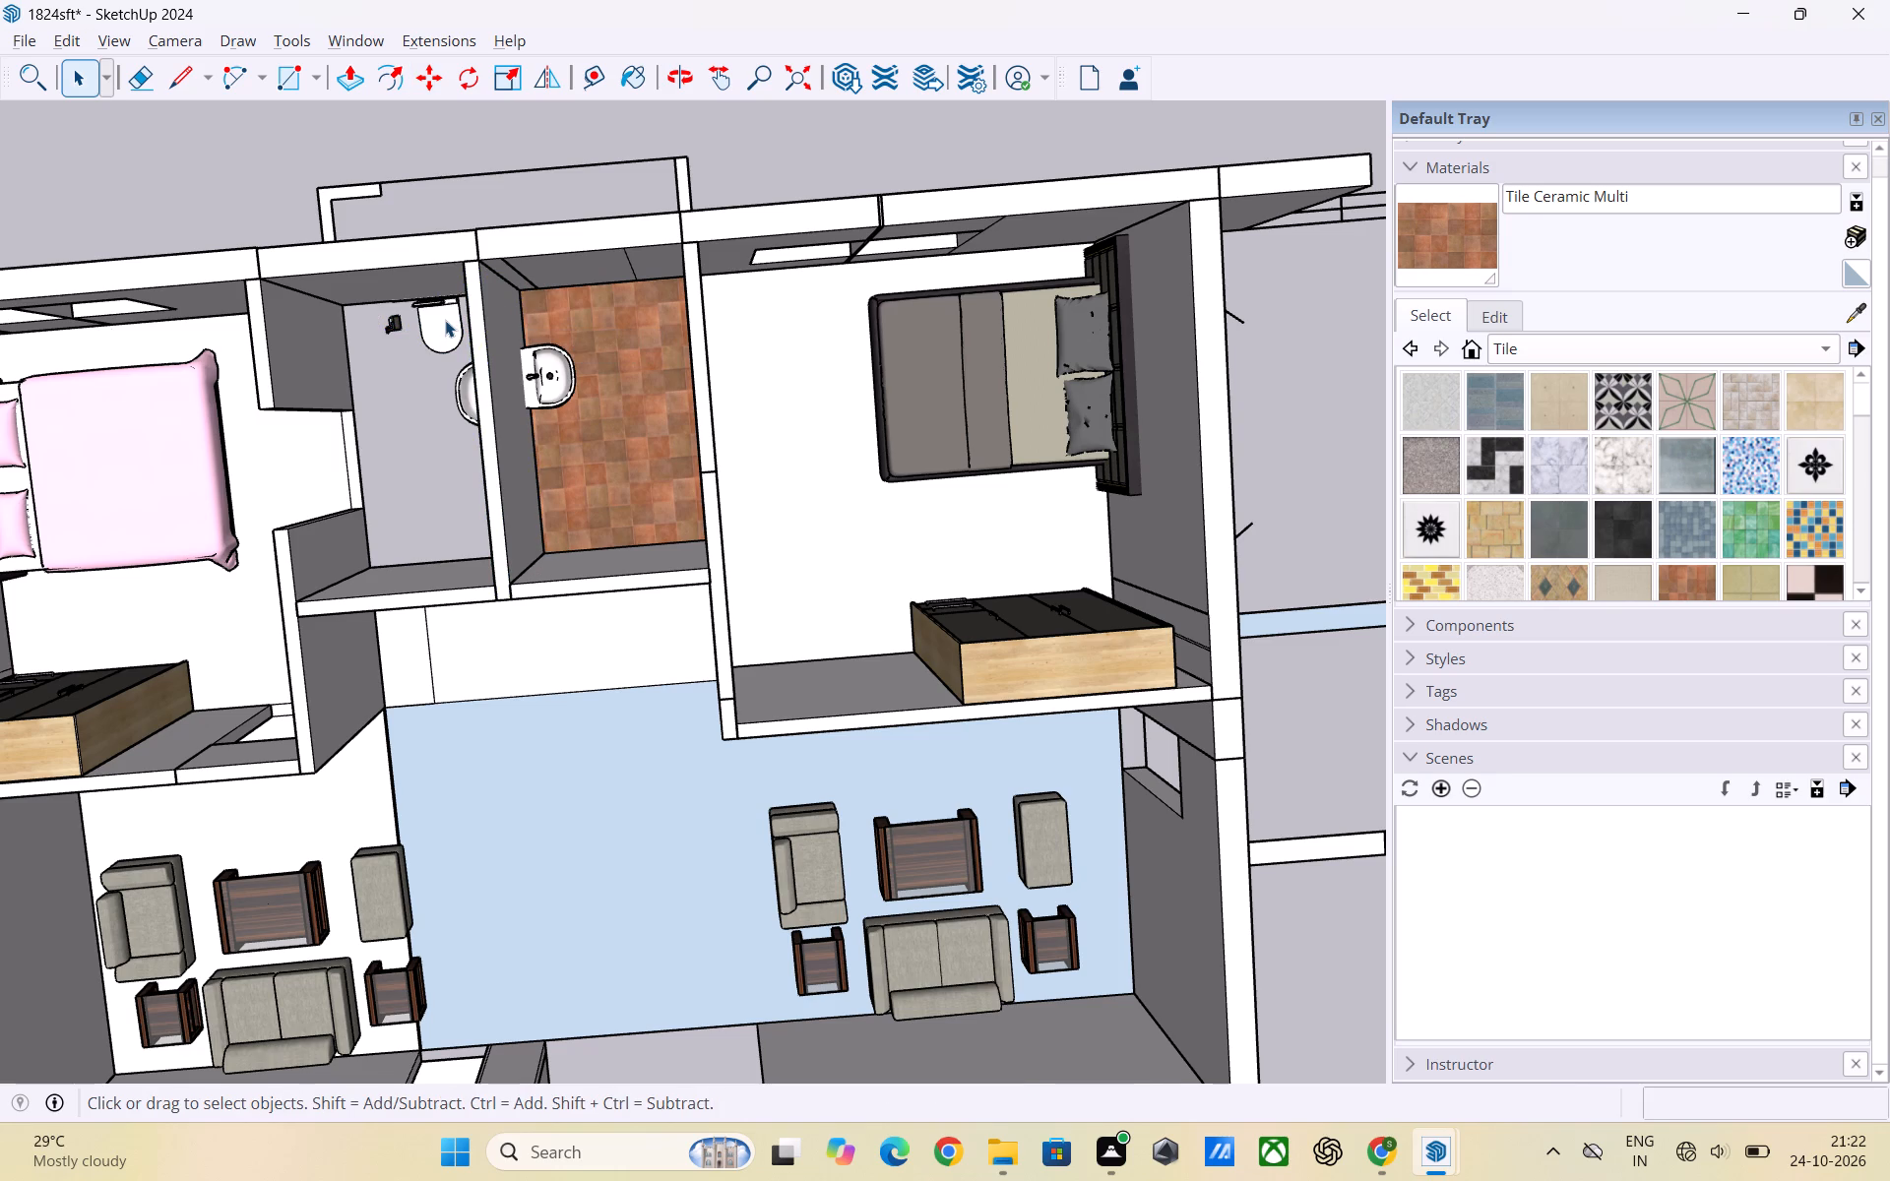
# Copy the WC set from the untiled toilet about 4' 11" across into the tiled toilet beside the grey-bed bedroom.
pyautogui.click(442, 322)
pyautogui.press('m')
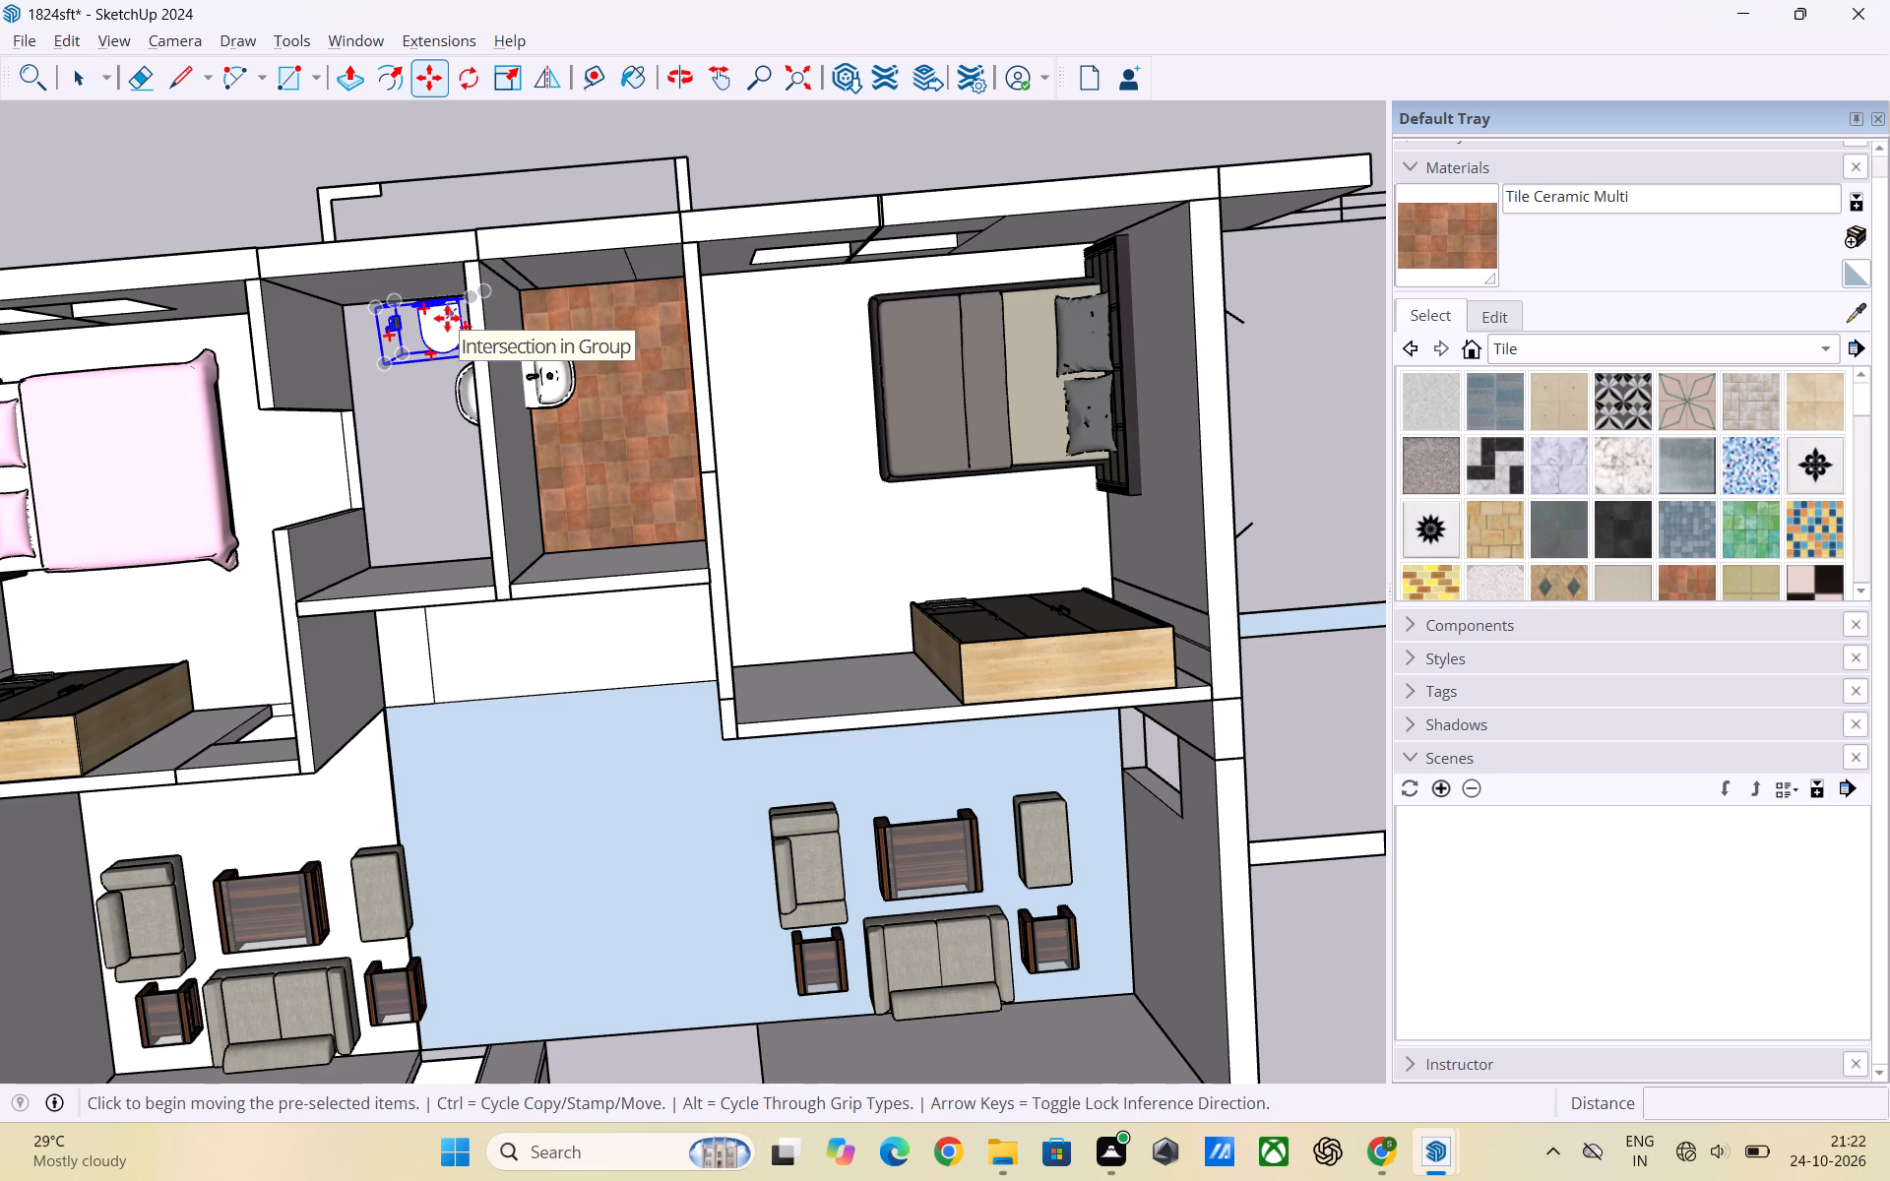
pyautogui.click(440, 317)
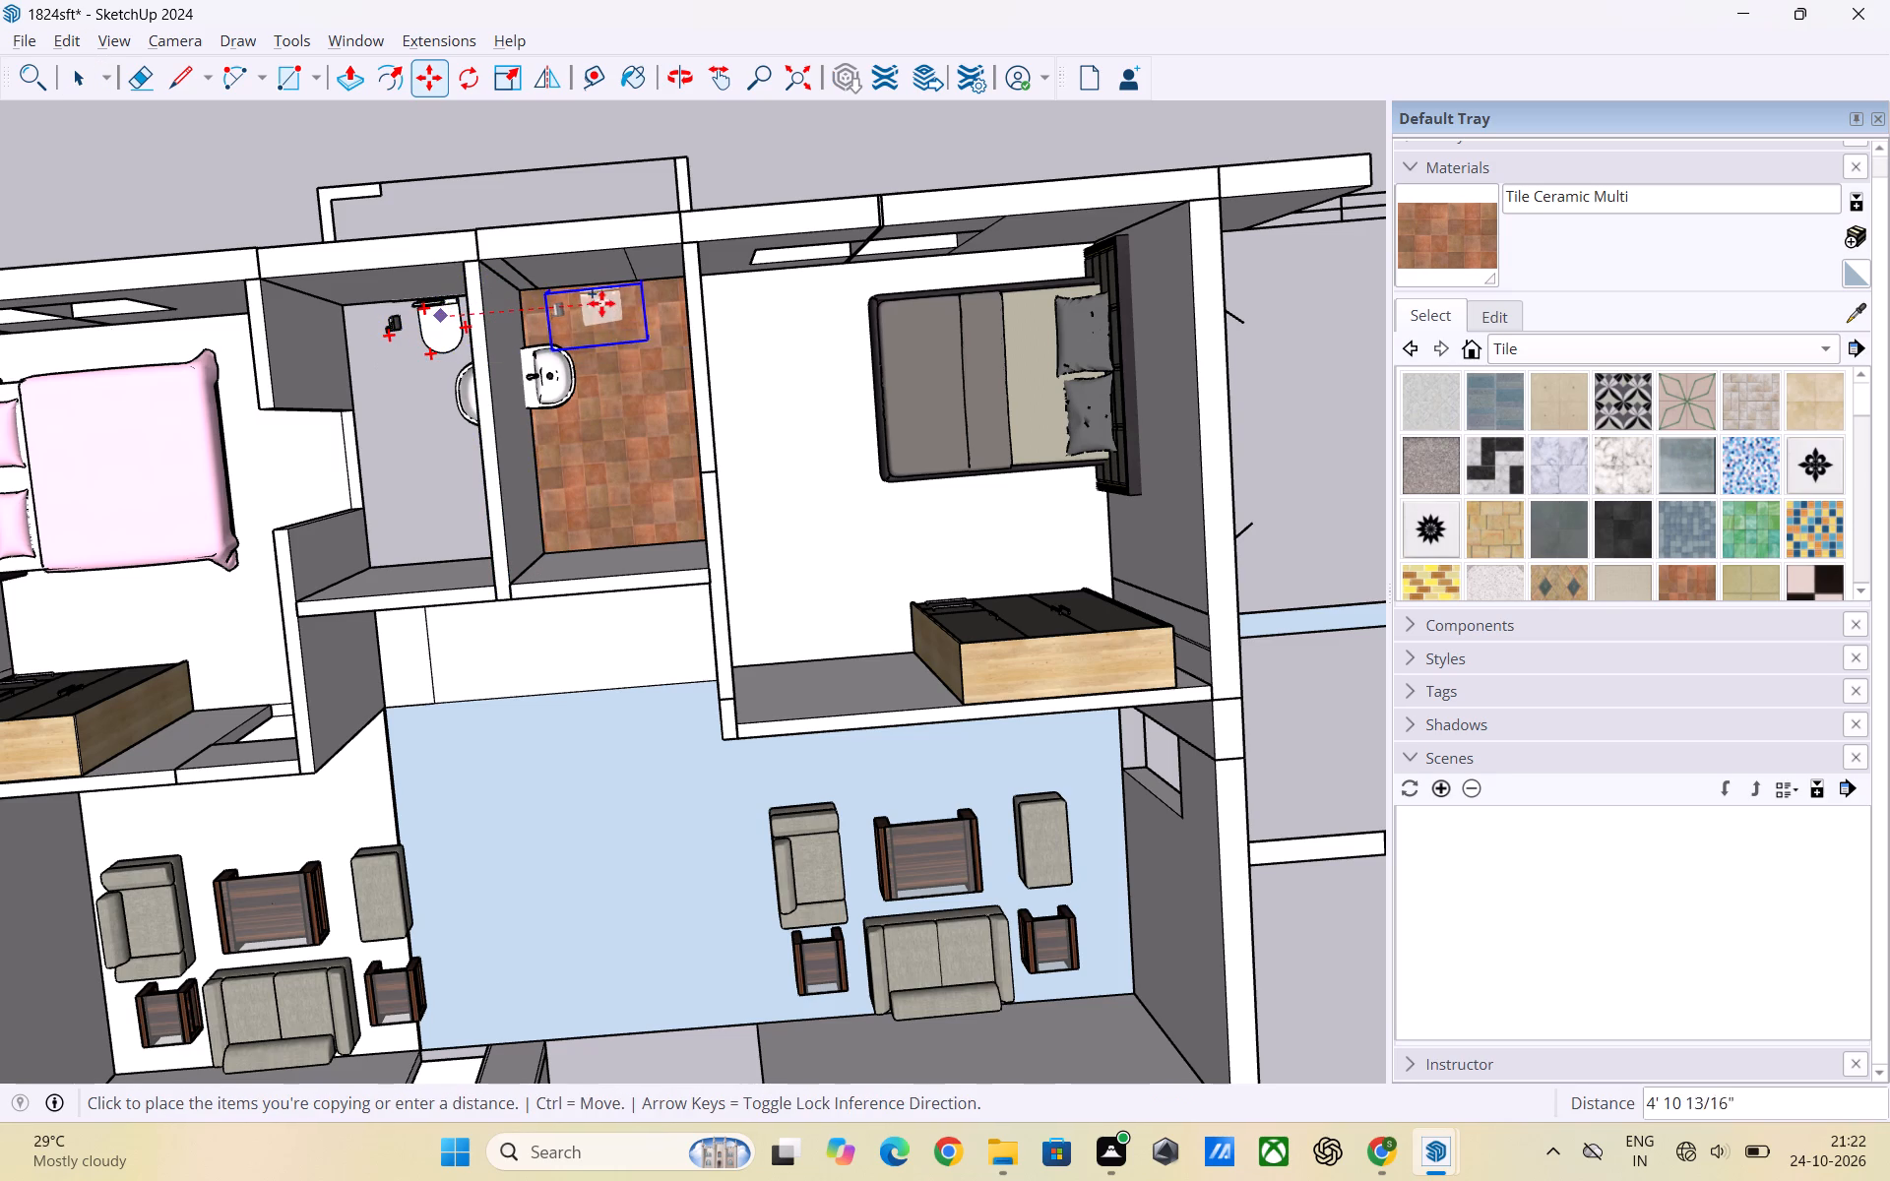
pyautogui.click(598, 307)
pyautogui.press('space')
# Delete the Tile Ceramic Multi floor face of the toilet beside the grey-bed bedroom.
pyautogui.click(635, 418)
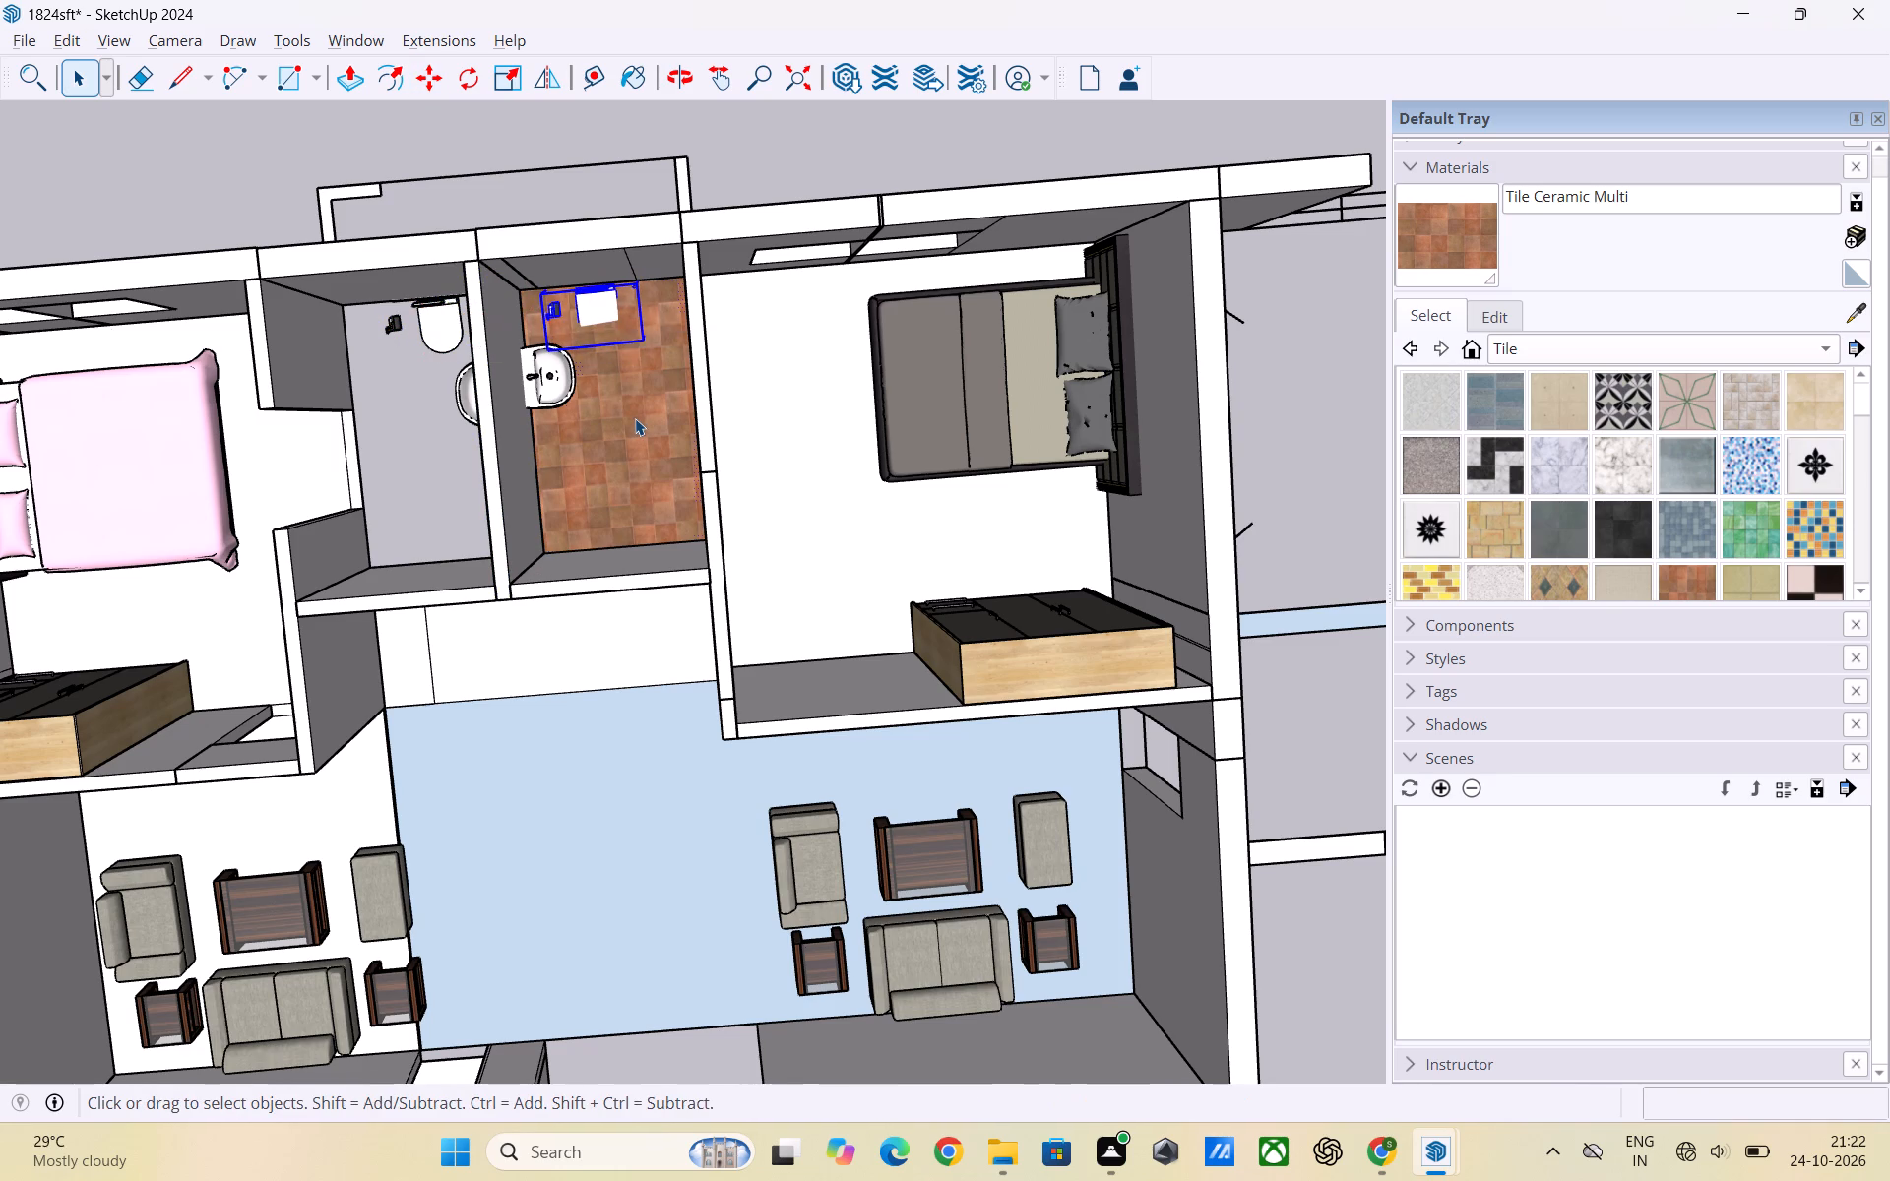
pyautogui.press('Delete')
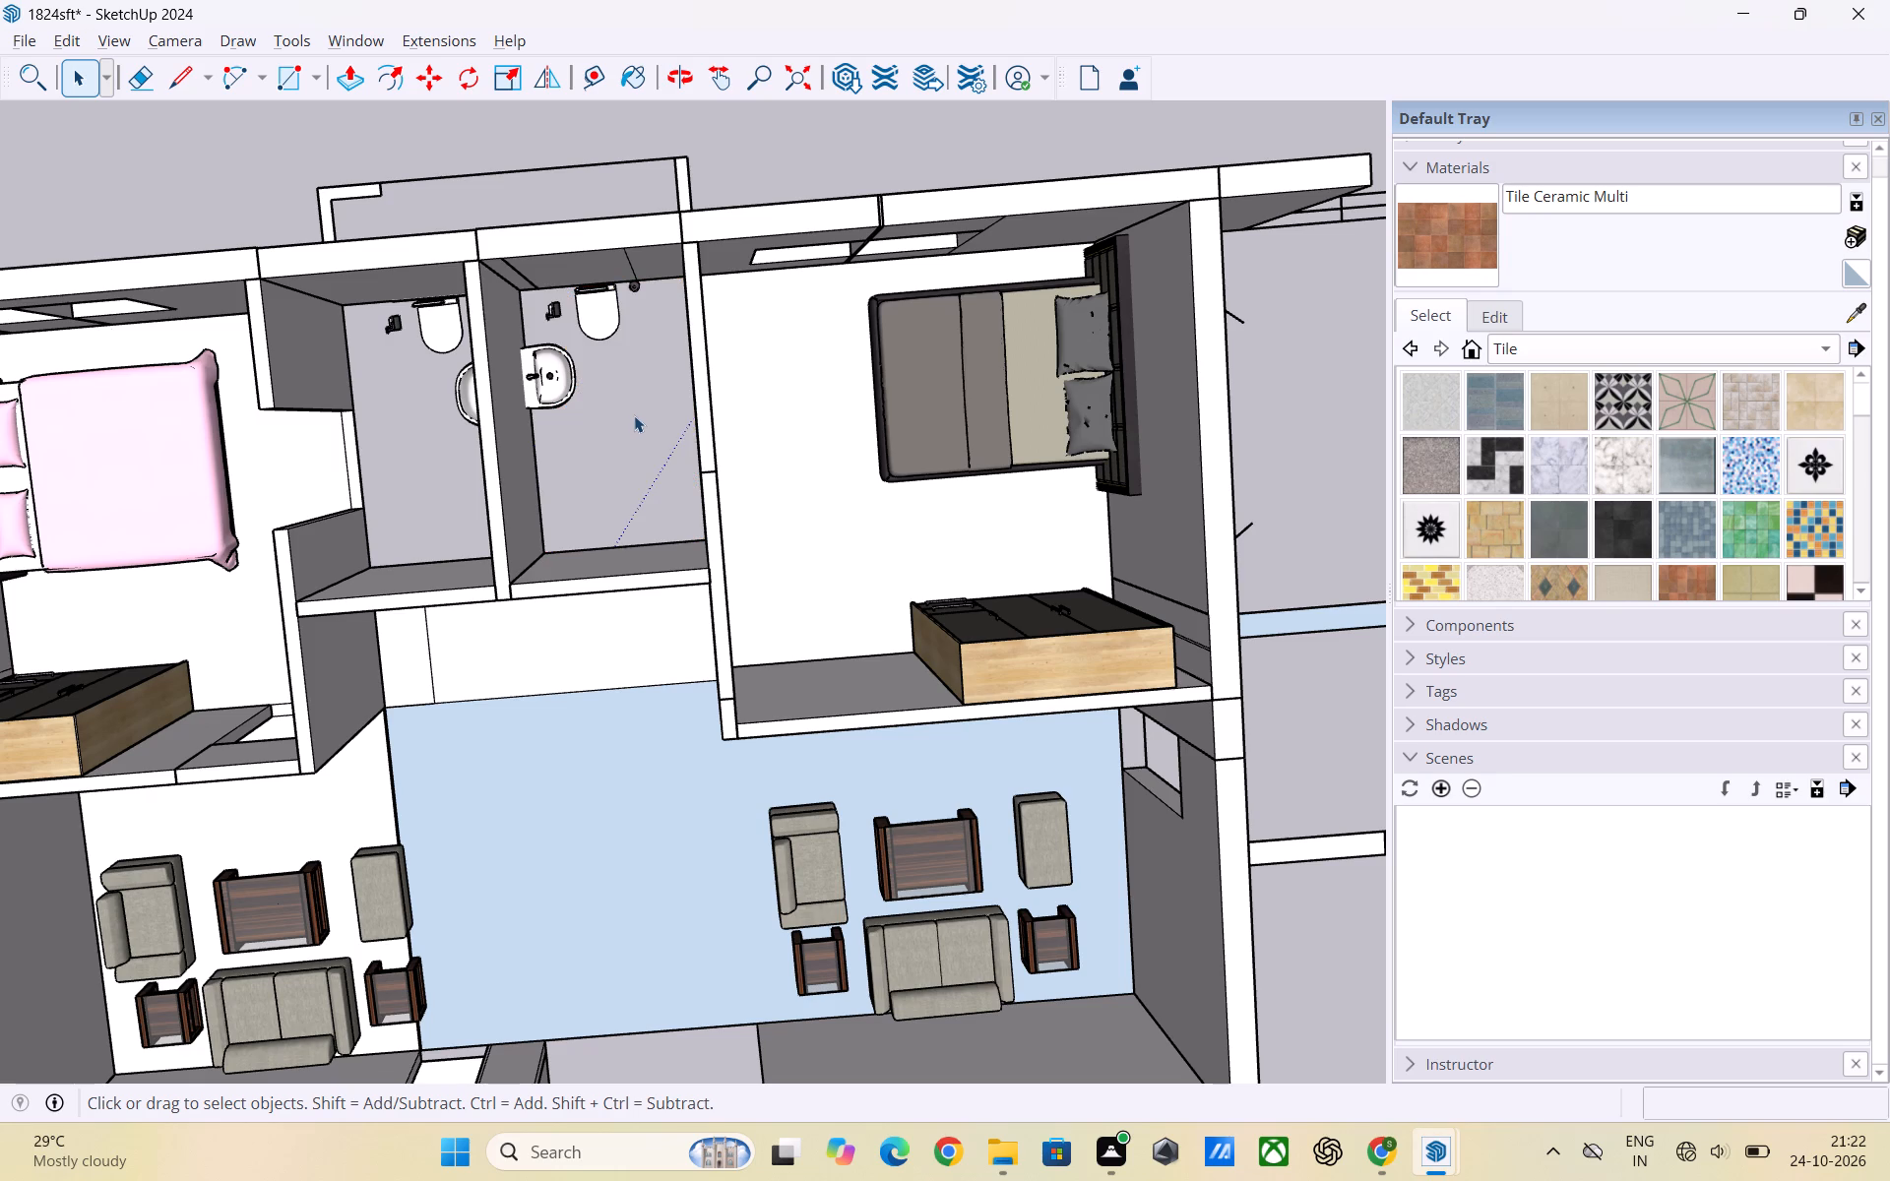
# Move the copied WC set about 7/16" within the toilet beside the grey-bed bedroom, keeping it near the window wall.
pyautogui.scroll(3, 609, 314)
pyautogui.moveTo(603, 331); pyautogui.dragTo(602, 215, button='middle')
pyautogui.scroll(3, 596, 341)
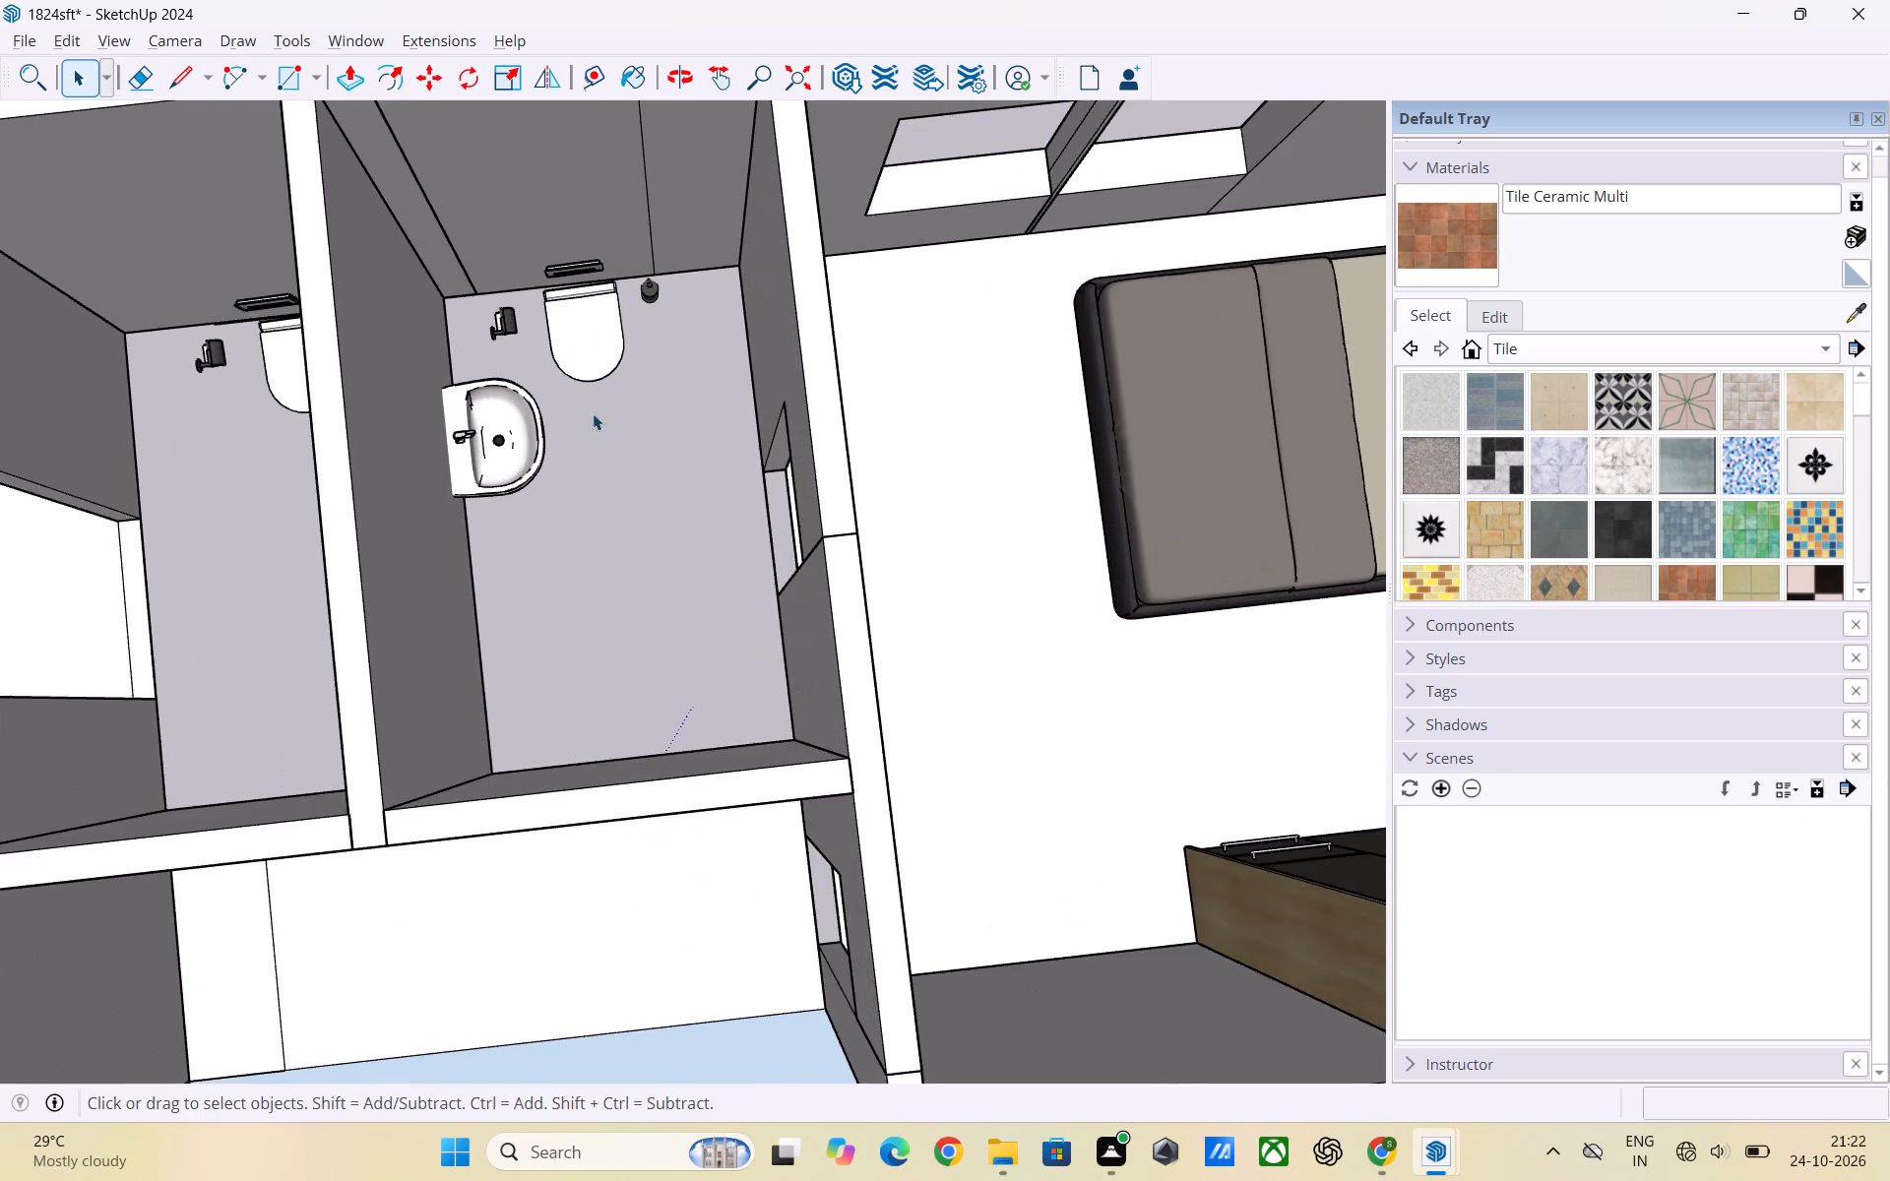
pyautogui.moveTo(593, 414); pyautogui.dragTo(617, 278, button='middle')
pyautogui.scroll(5, 617, 406)
pyautogui.moveTo(581, 384); pyautogui.dragTo(600, 299, button='middle')
pyautogui.scroll(3, 548, 410)
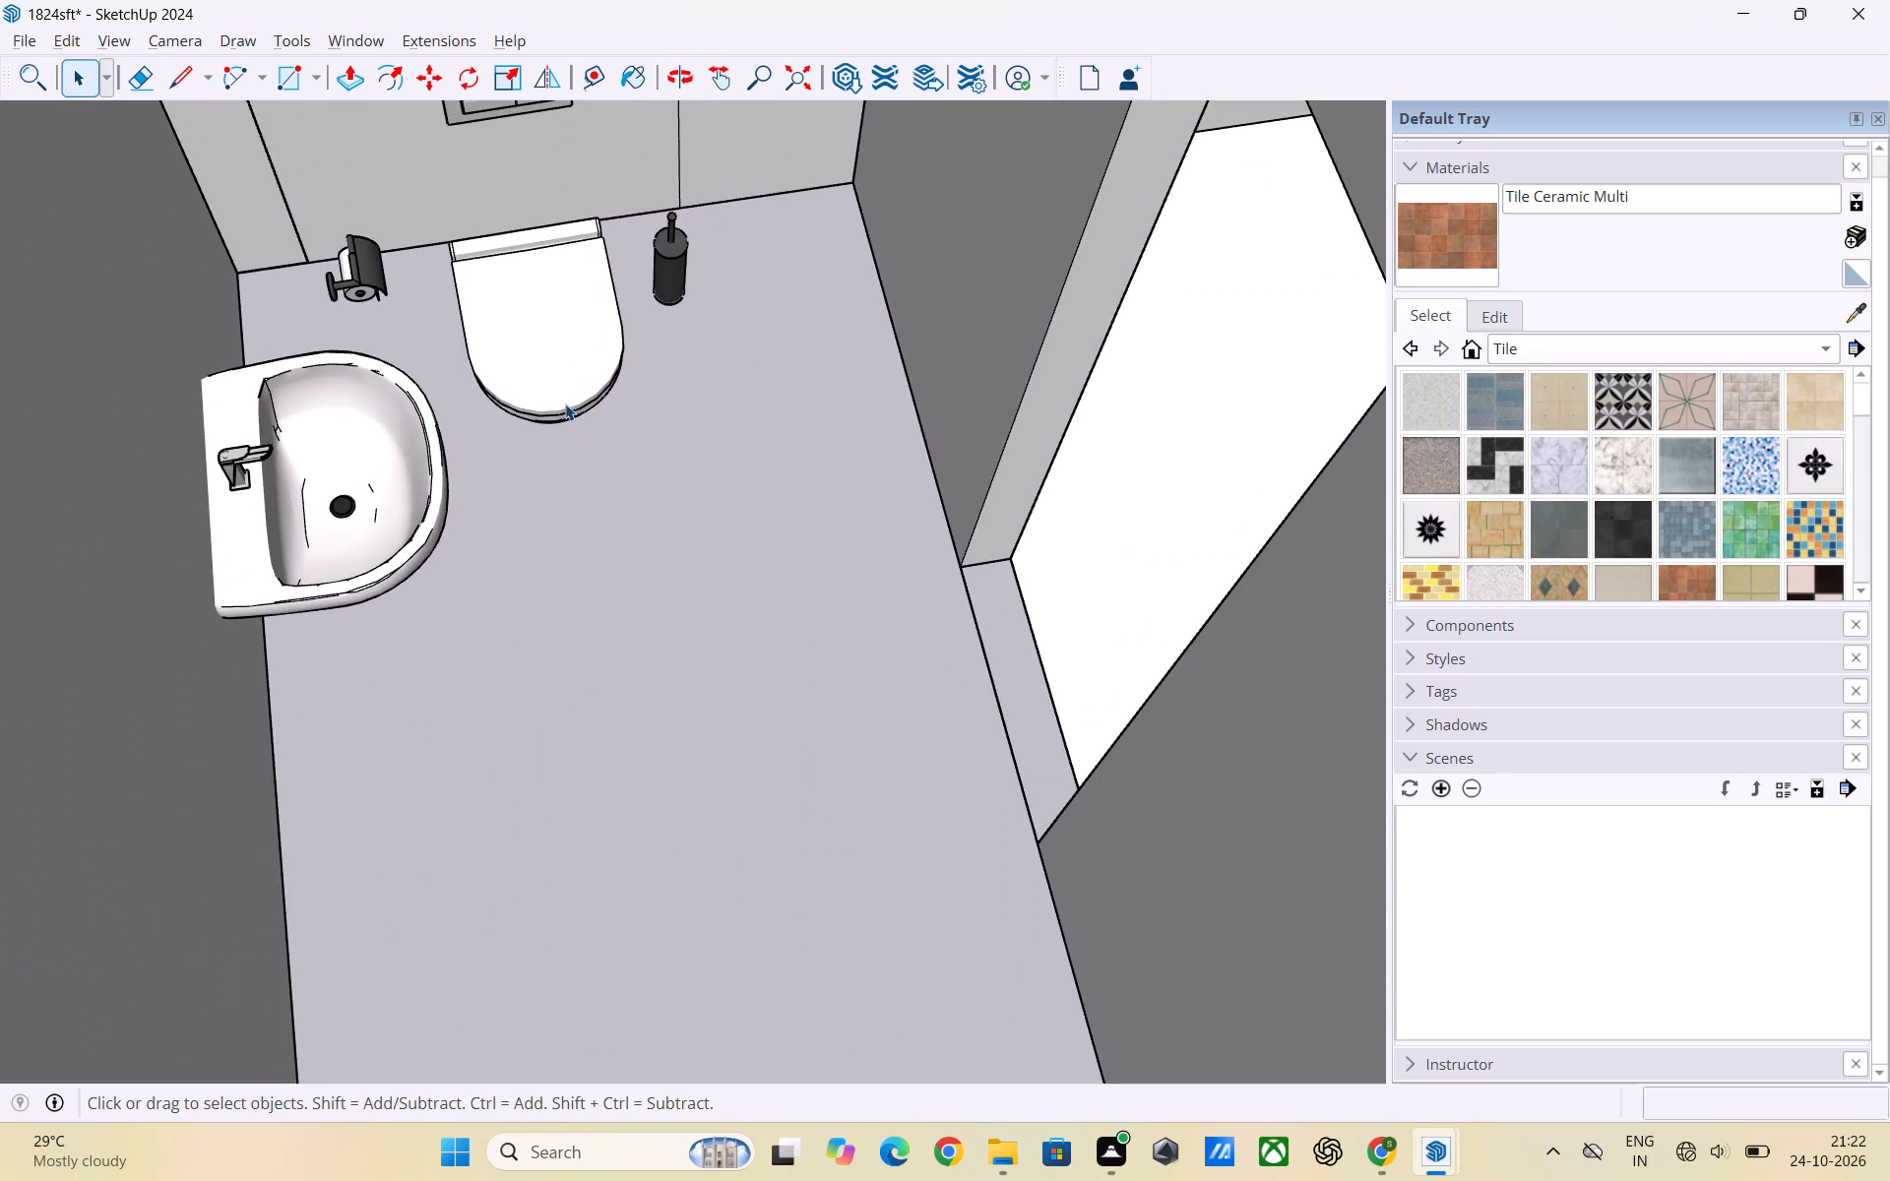
pyautogui.click(569, 404)
pyautogui.press('m')
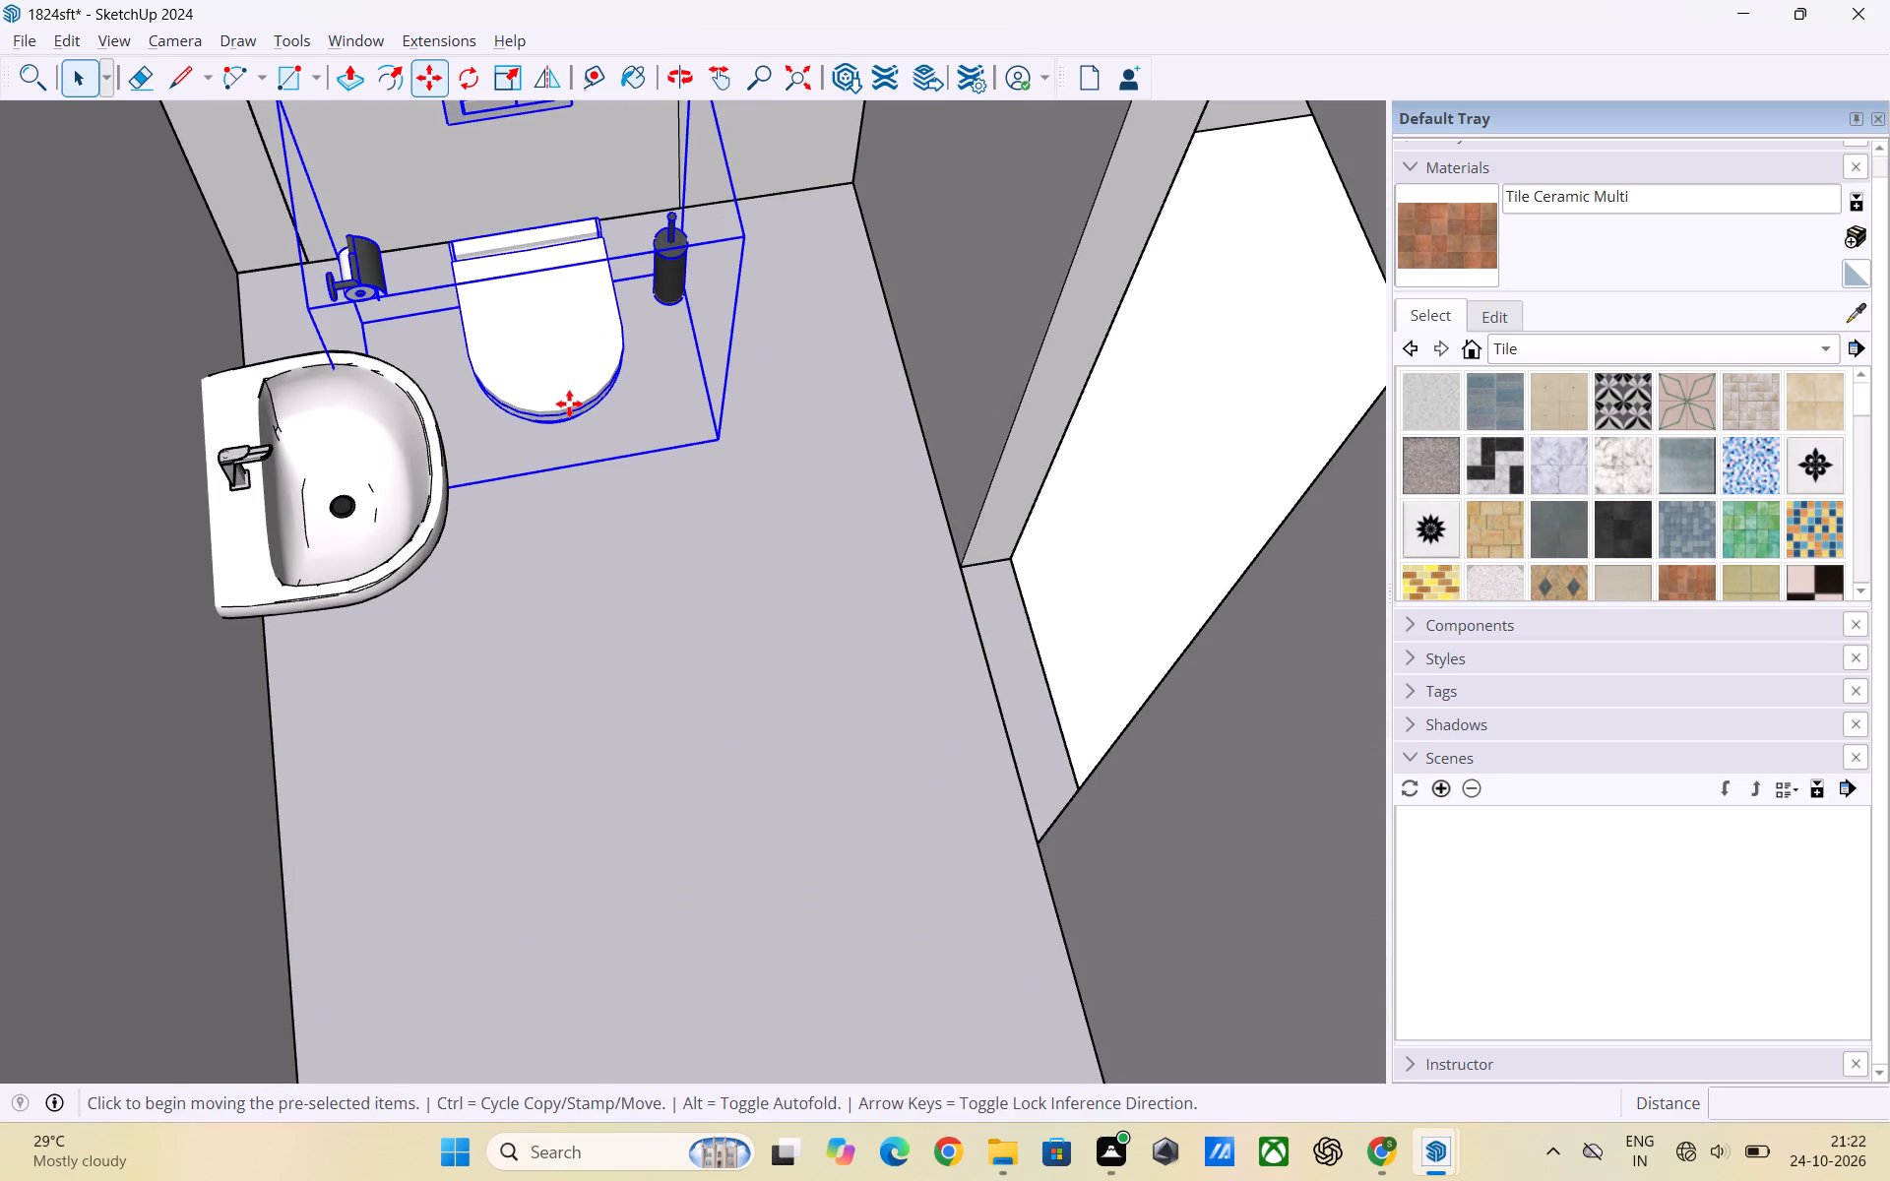
pyautogui.click(569, 404)
pyautogui.scroll(1, 586, 412)
pyautogui.scroll(-2, 586, 412)
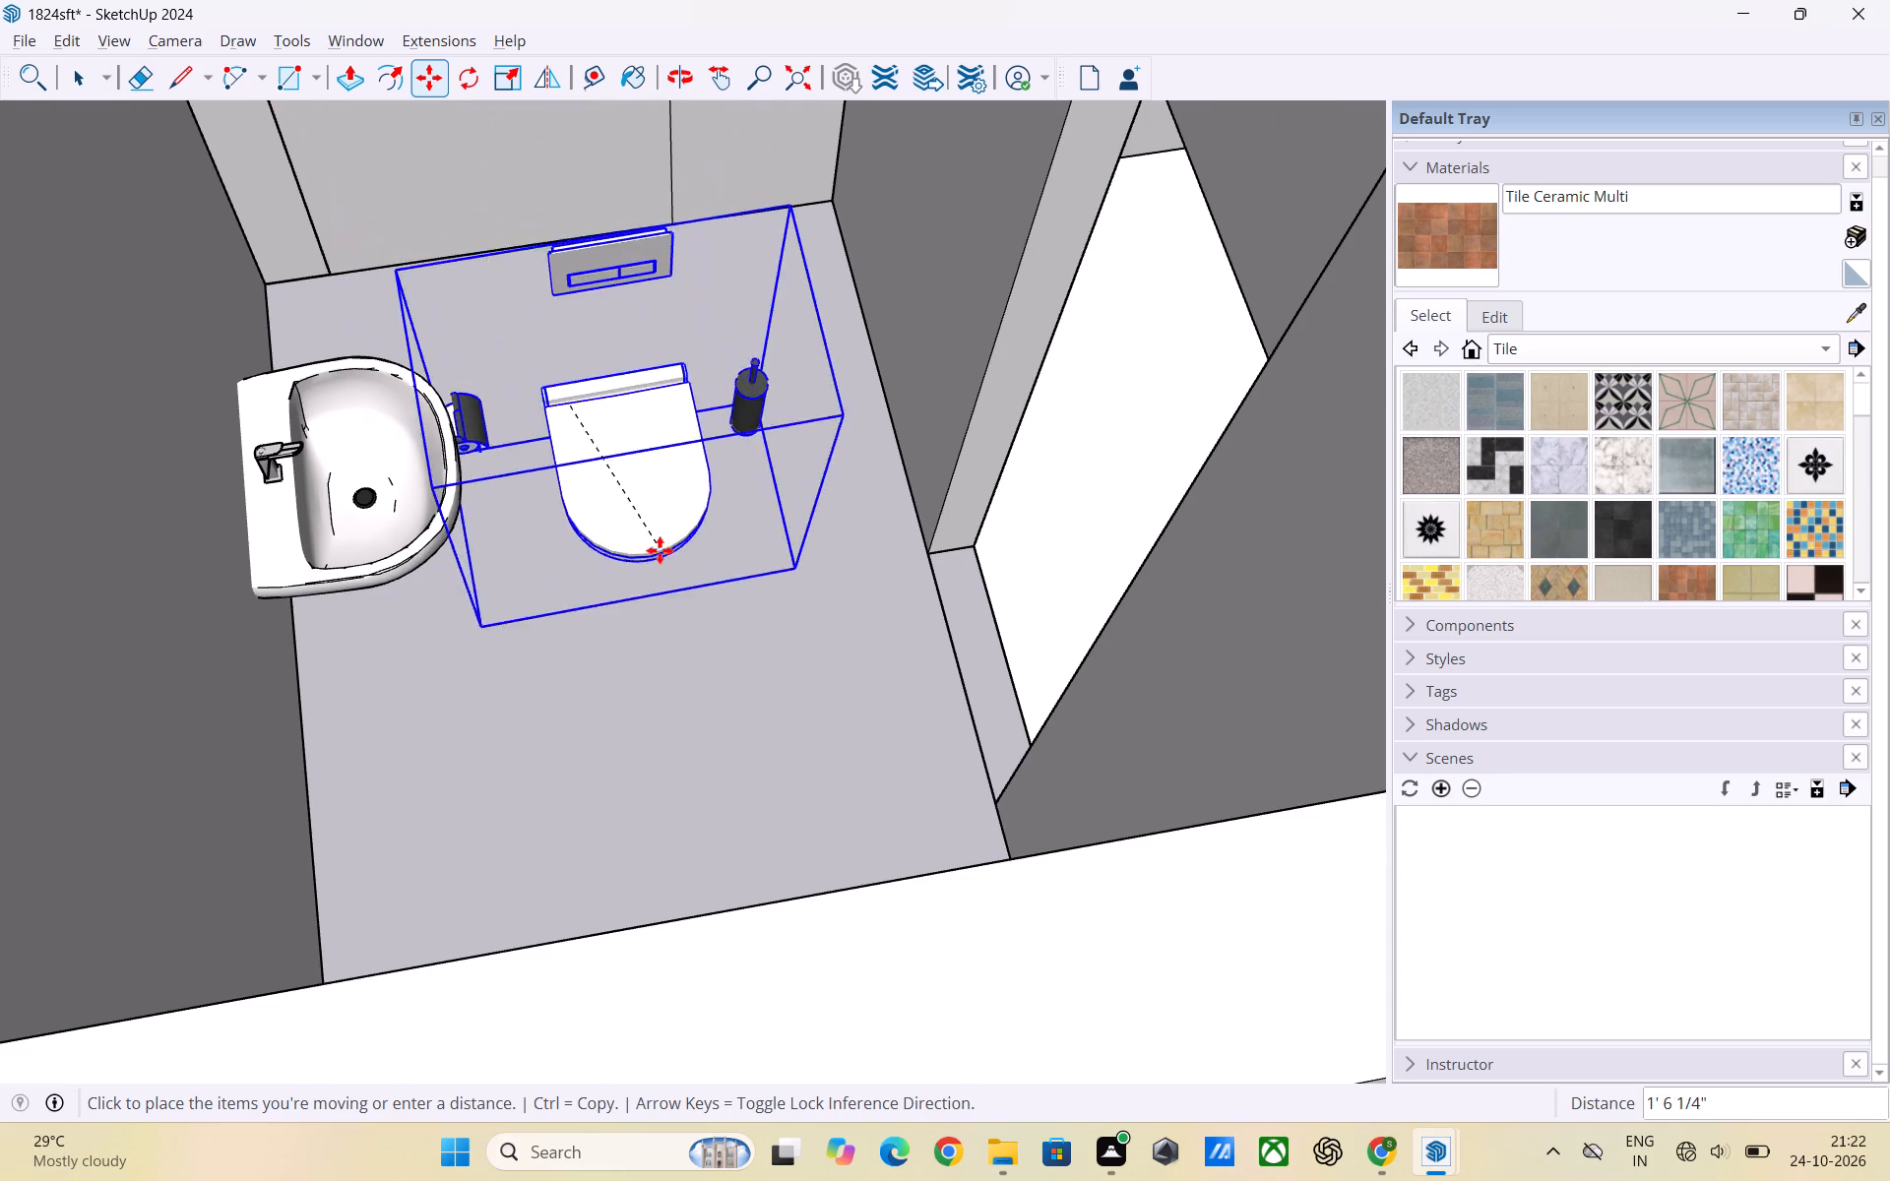
pyautogui.scroll(2, 608, 398)
pyautogui.scroll(-8, 598, 360)
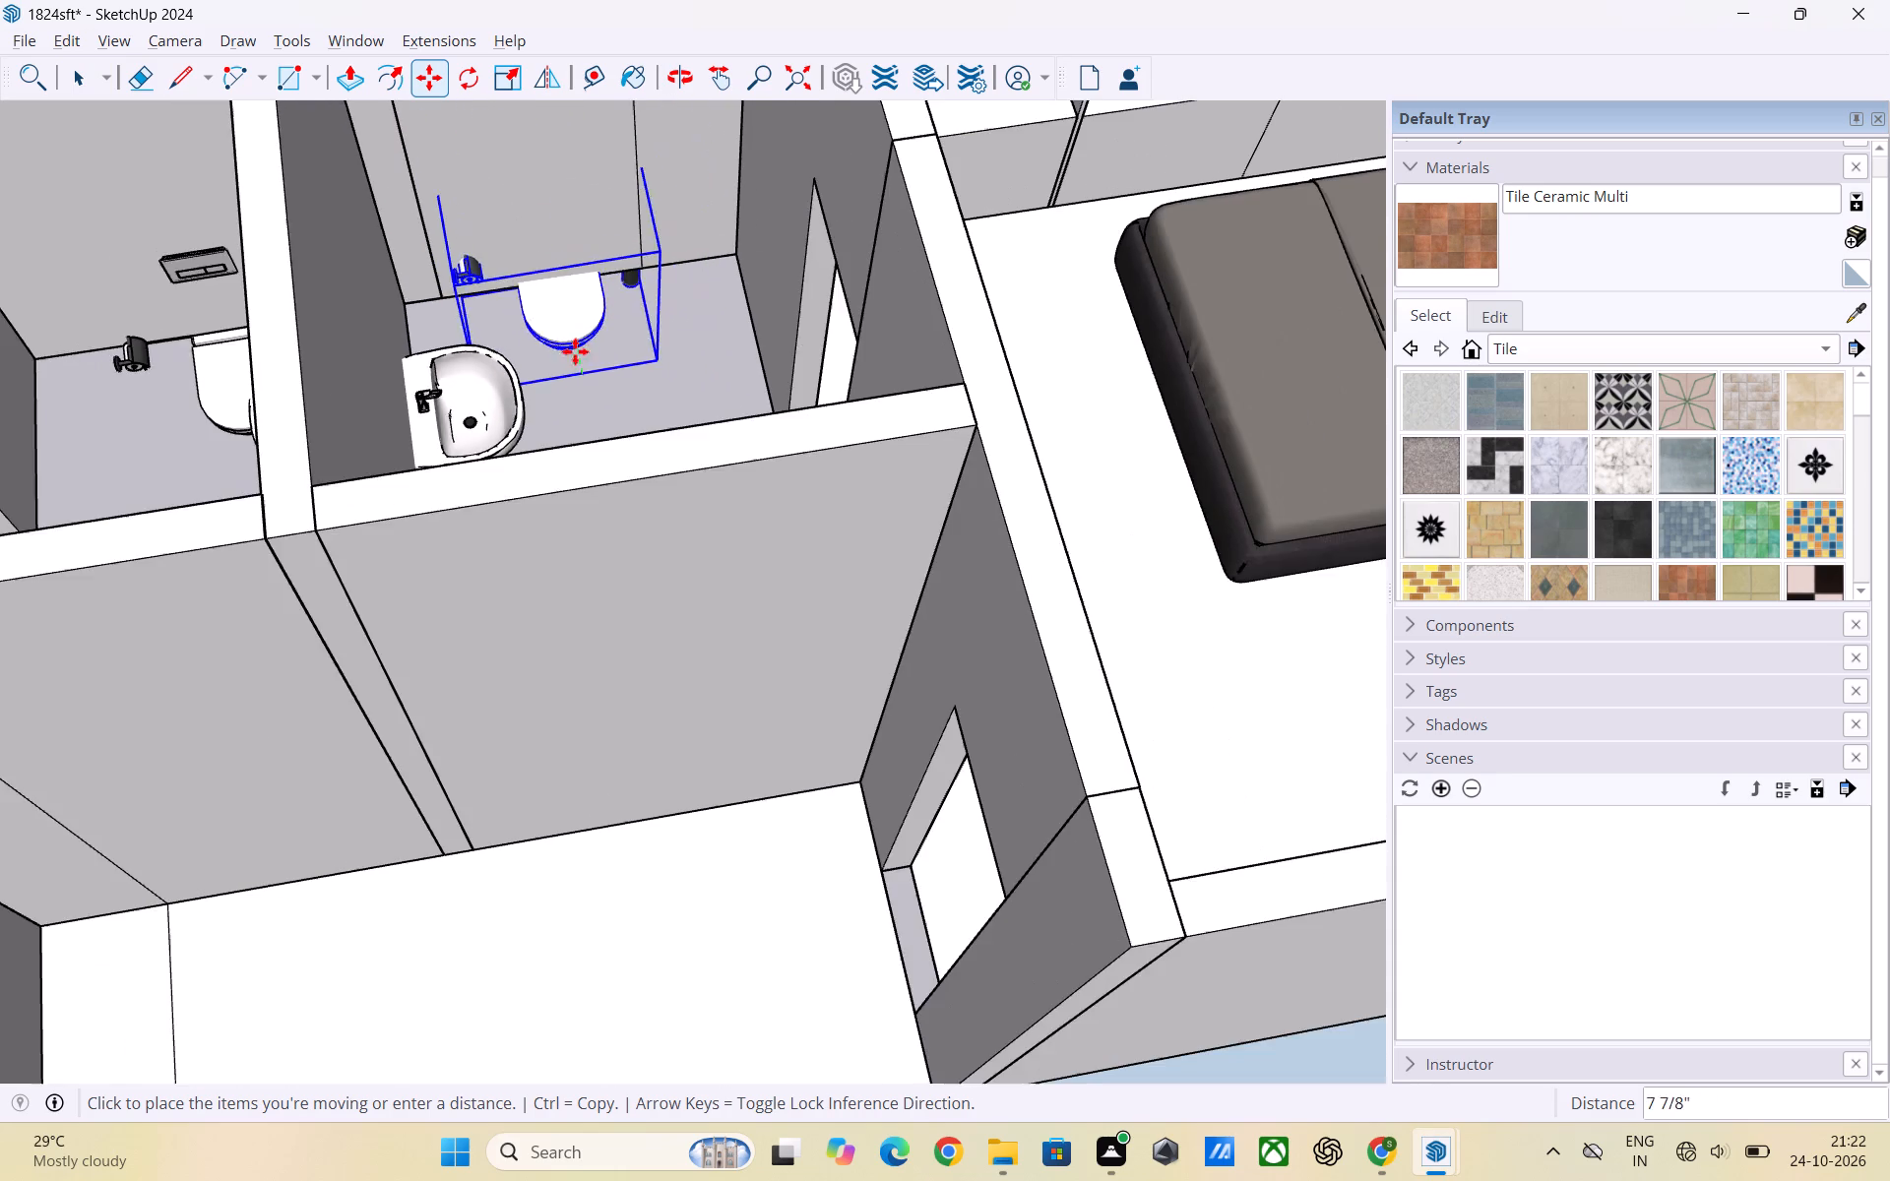
pyautogui.scroll(-6, 645, 340)
pyautogui.moveTo(630, 352); pyautogui.dragTo(595, 404, button='middle')
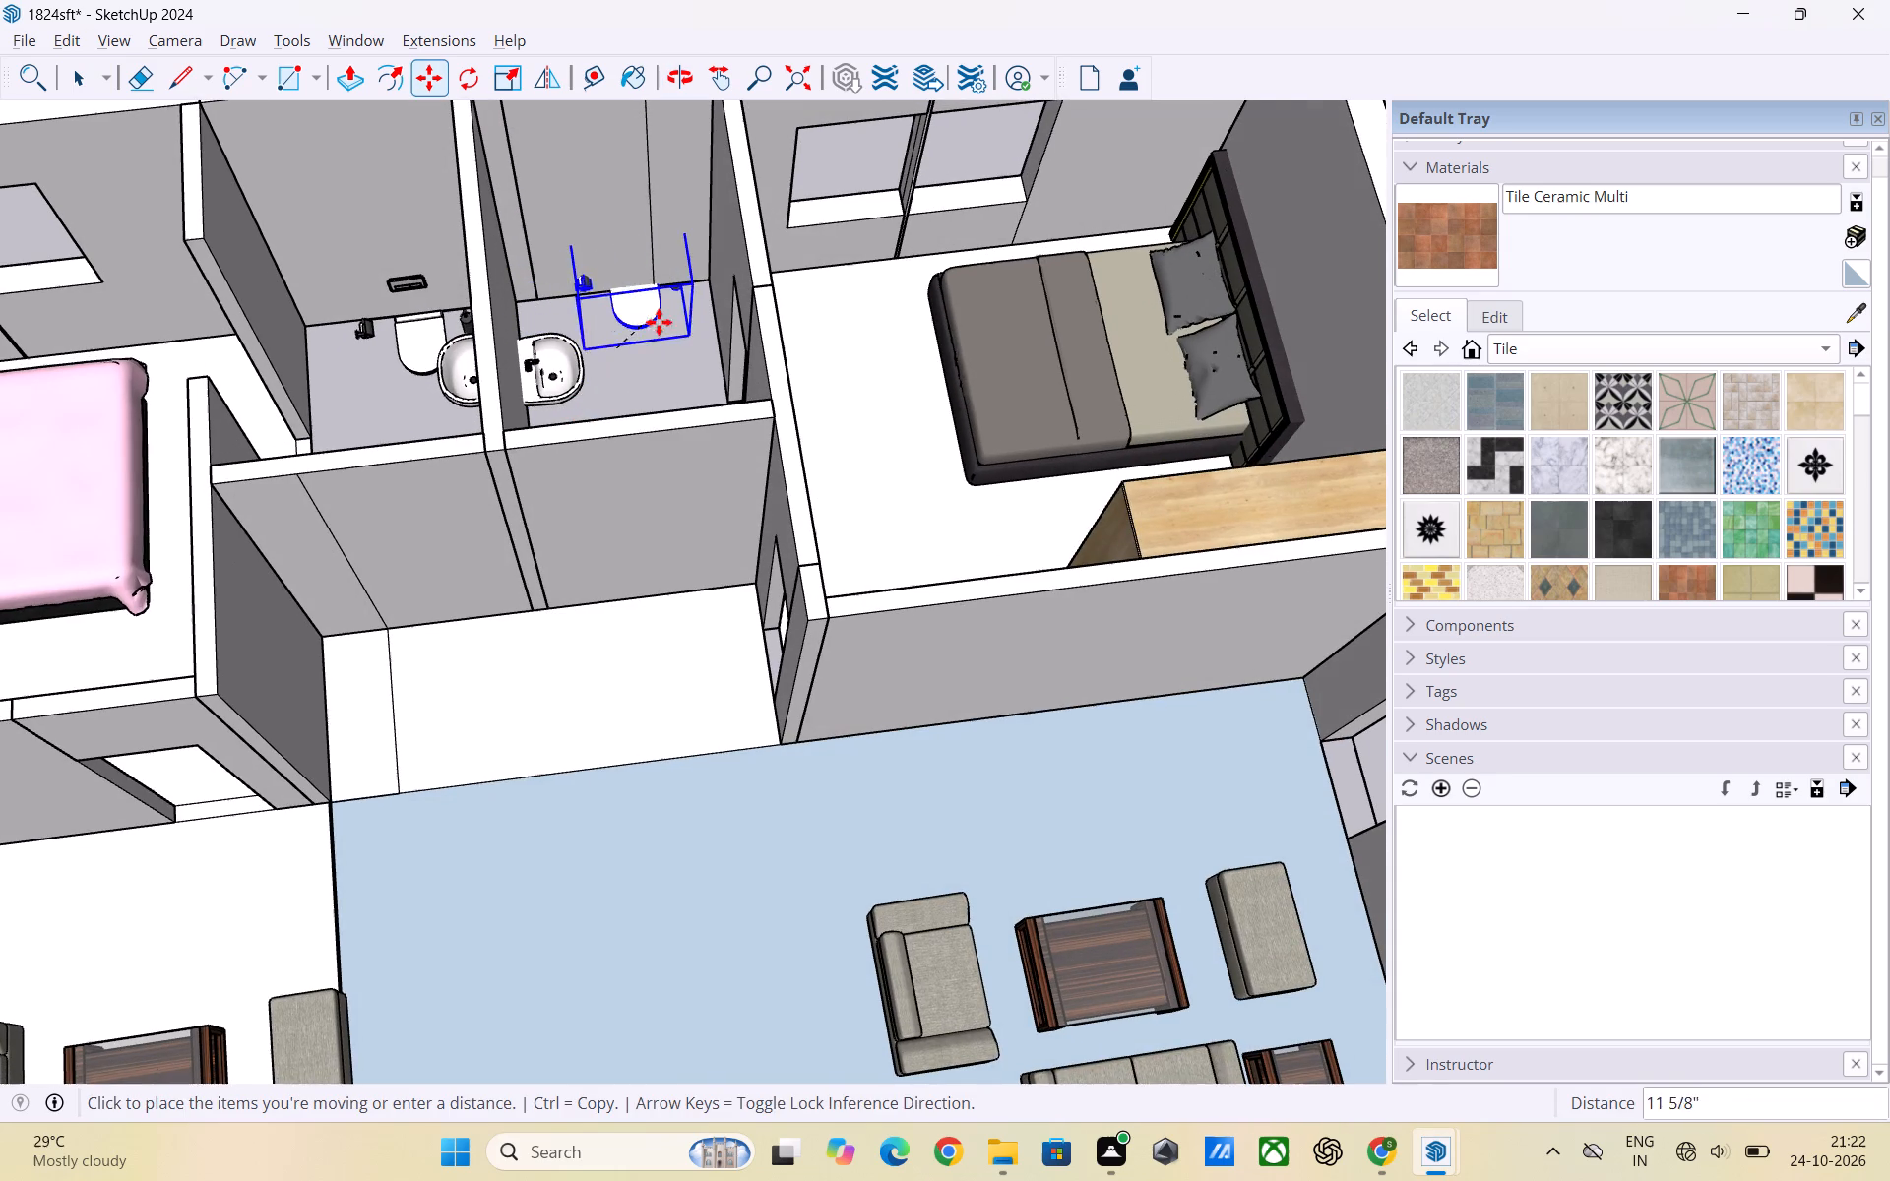
pyautogui.scroll(-3, 650, 346)
pyautogui.moveTo(643, 365); pyautogui.dragTo(501, 456, button='middle')
pyautogui.scroll(2, 691, 330)
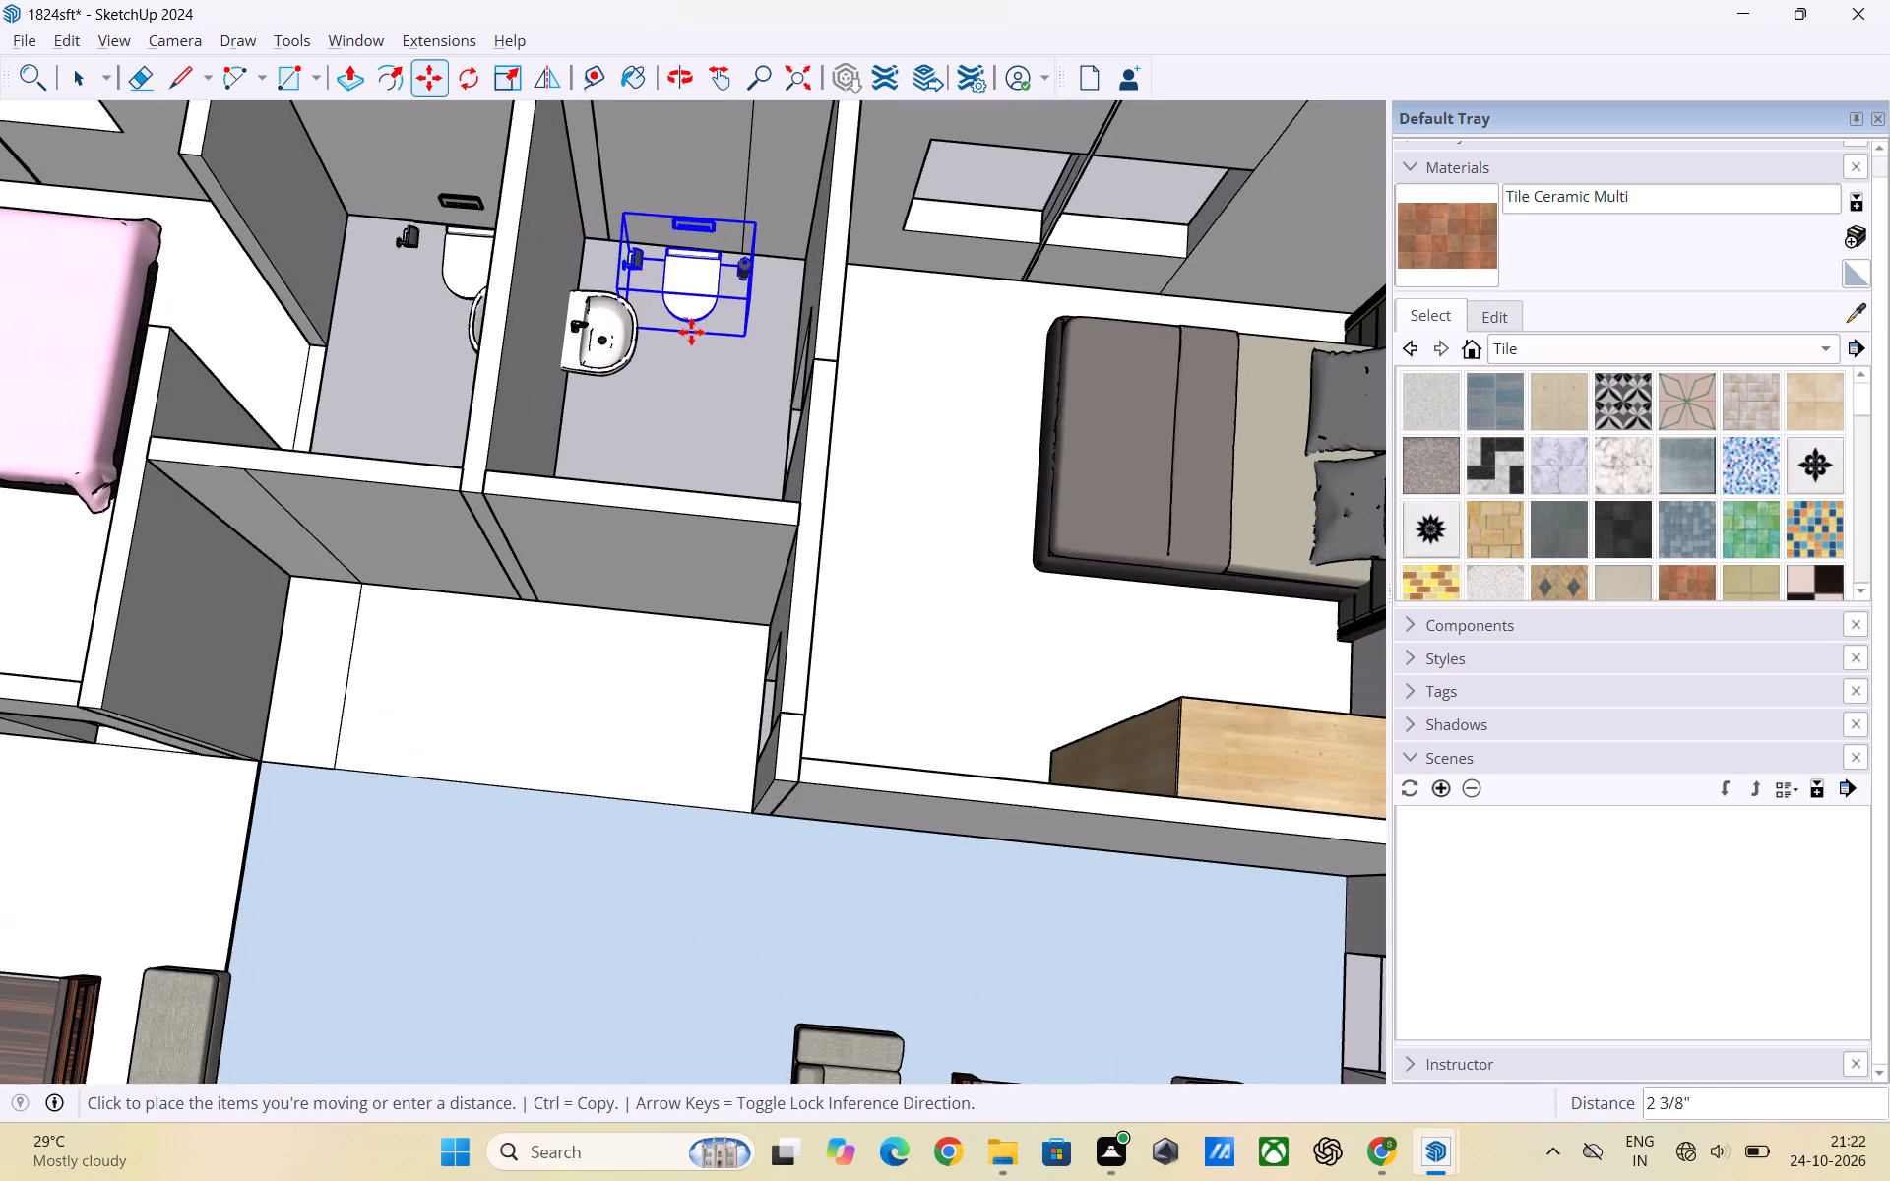
pyautogui.scroll(2, 691, 332)
pyautogui.scroll(-8, 682, 317)
pyautogui.moveTo(718, 374); pyautogui.dragTo(669, 412, button='middle')
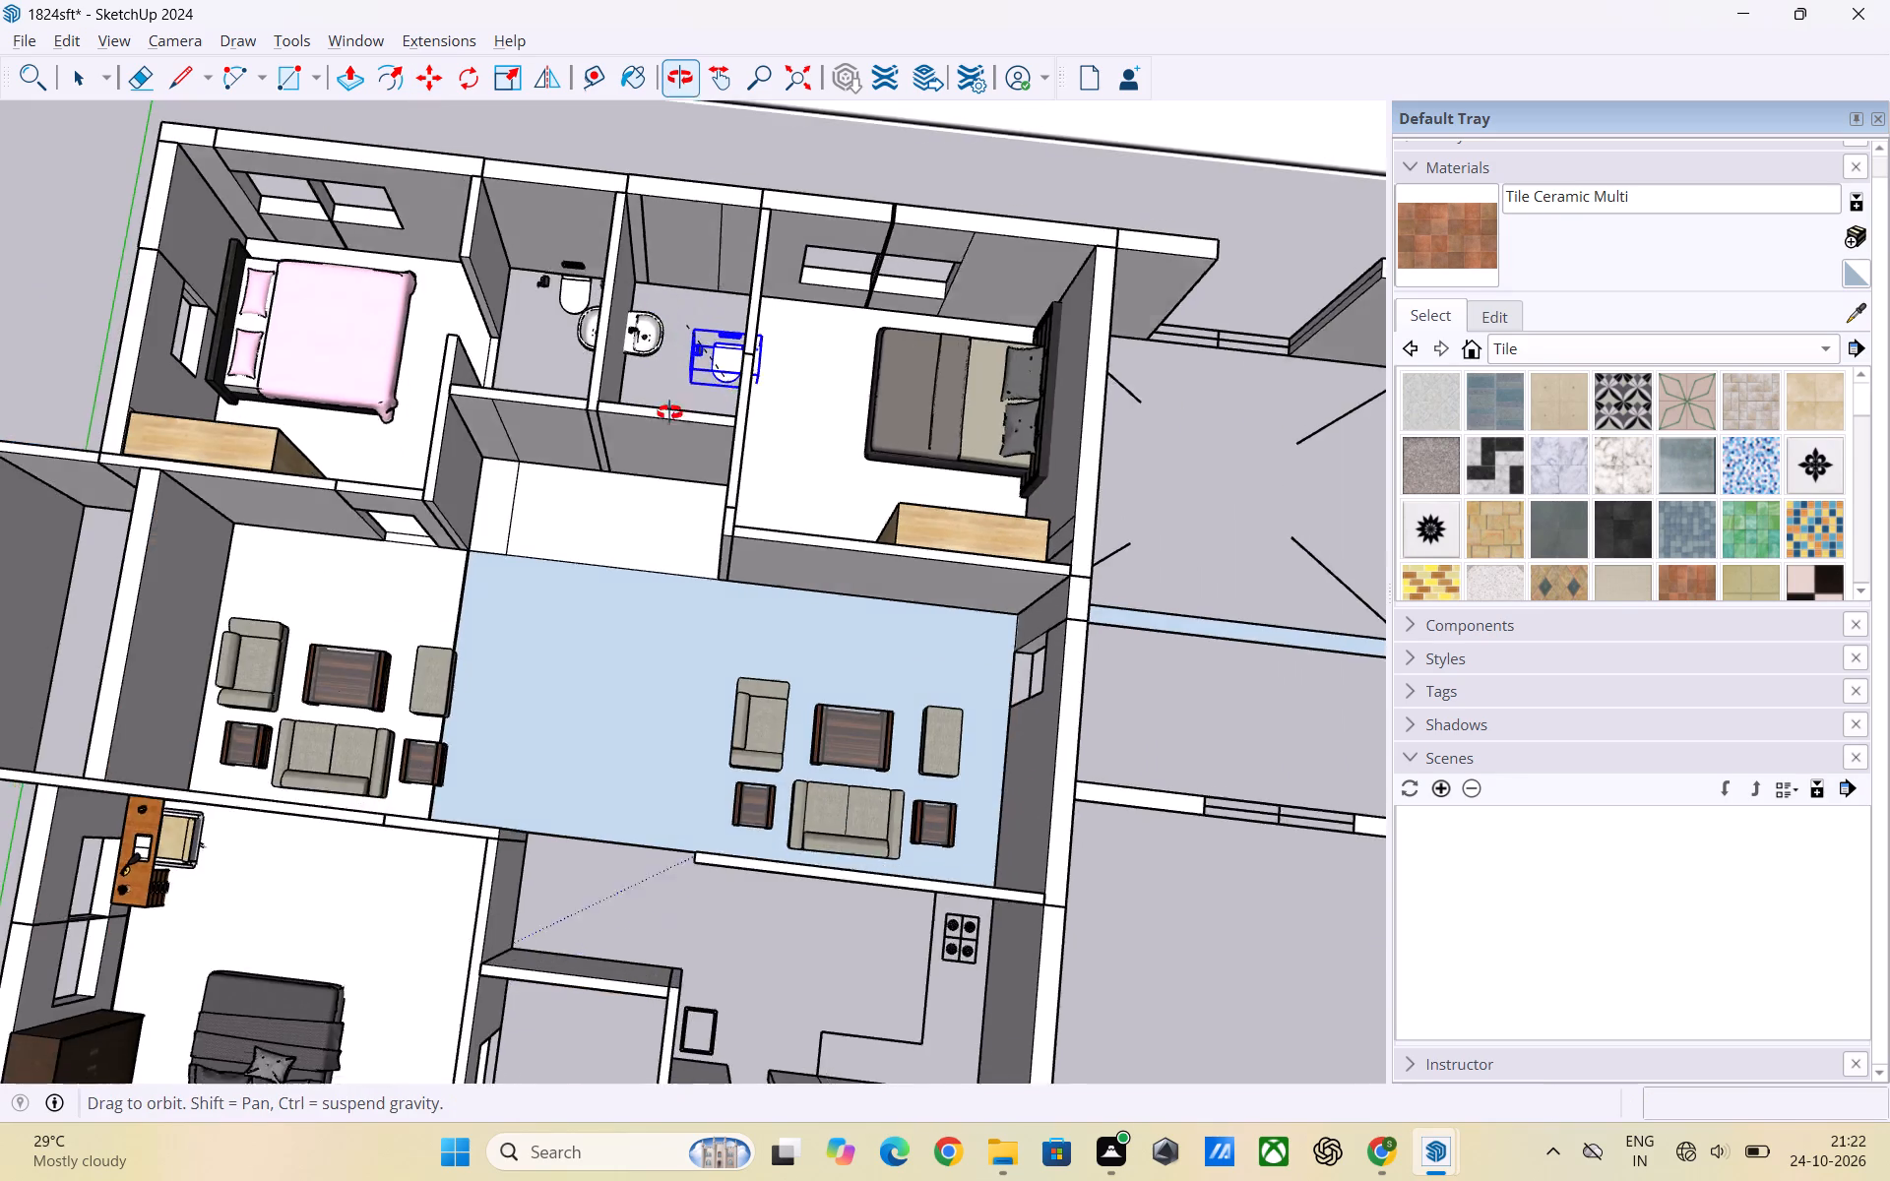
pyautogui.moveTo(669, 412); pyautogui.dragTo(344, 468, button='middle')
pyautogui.scroll(2, 851, 367)
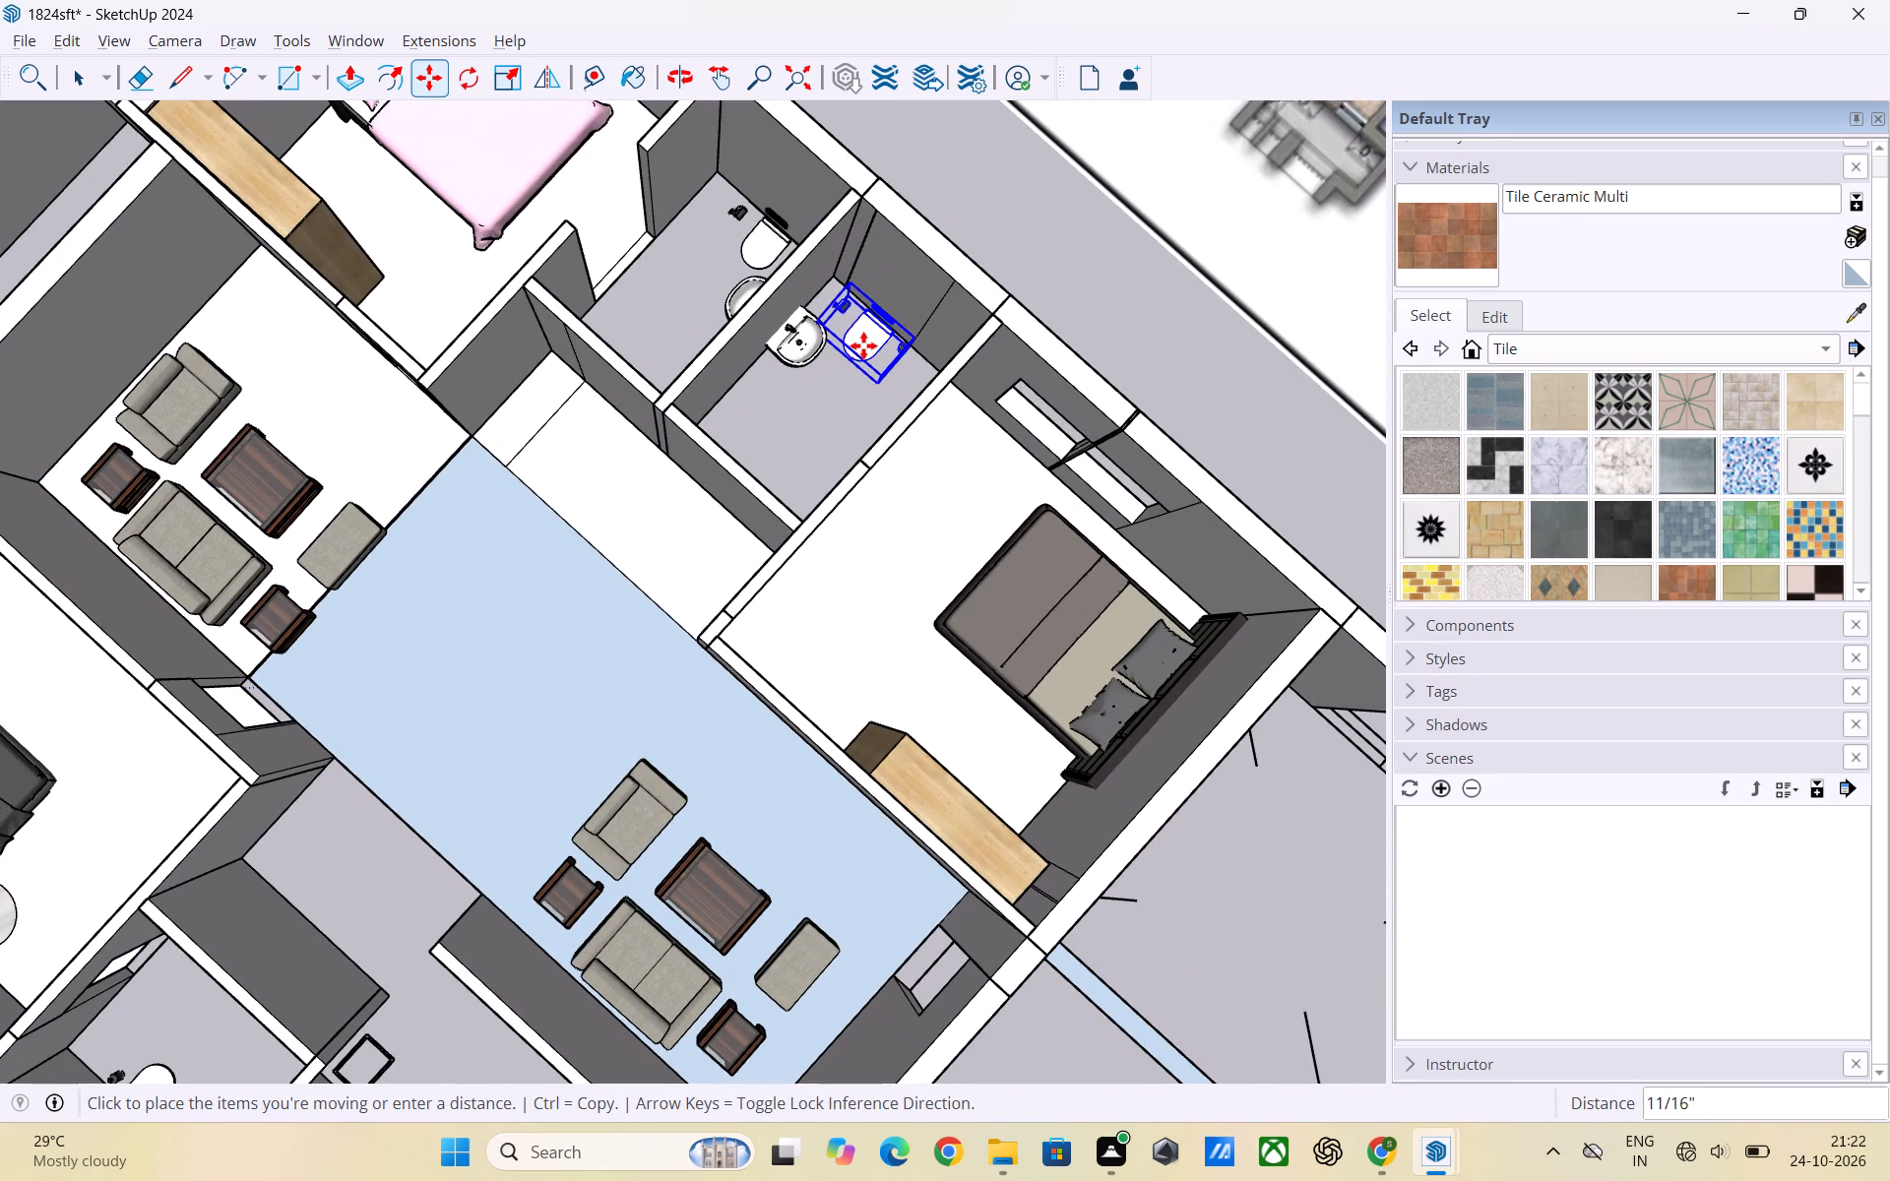
pyautogui.click(865, 345)
pyautogui.press('space')
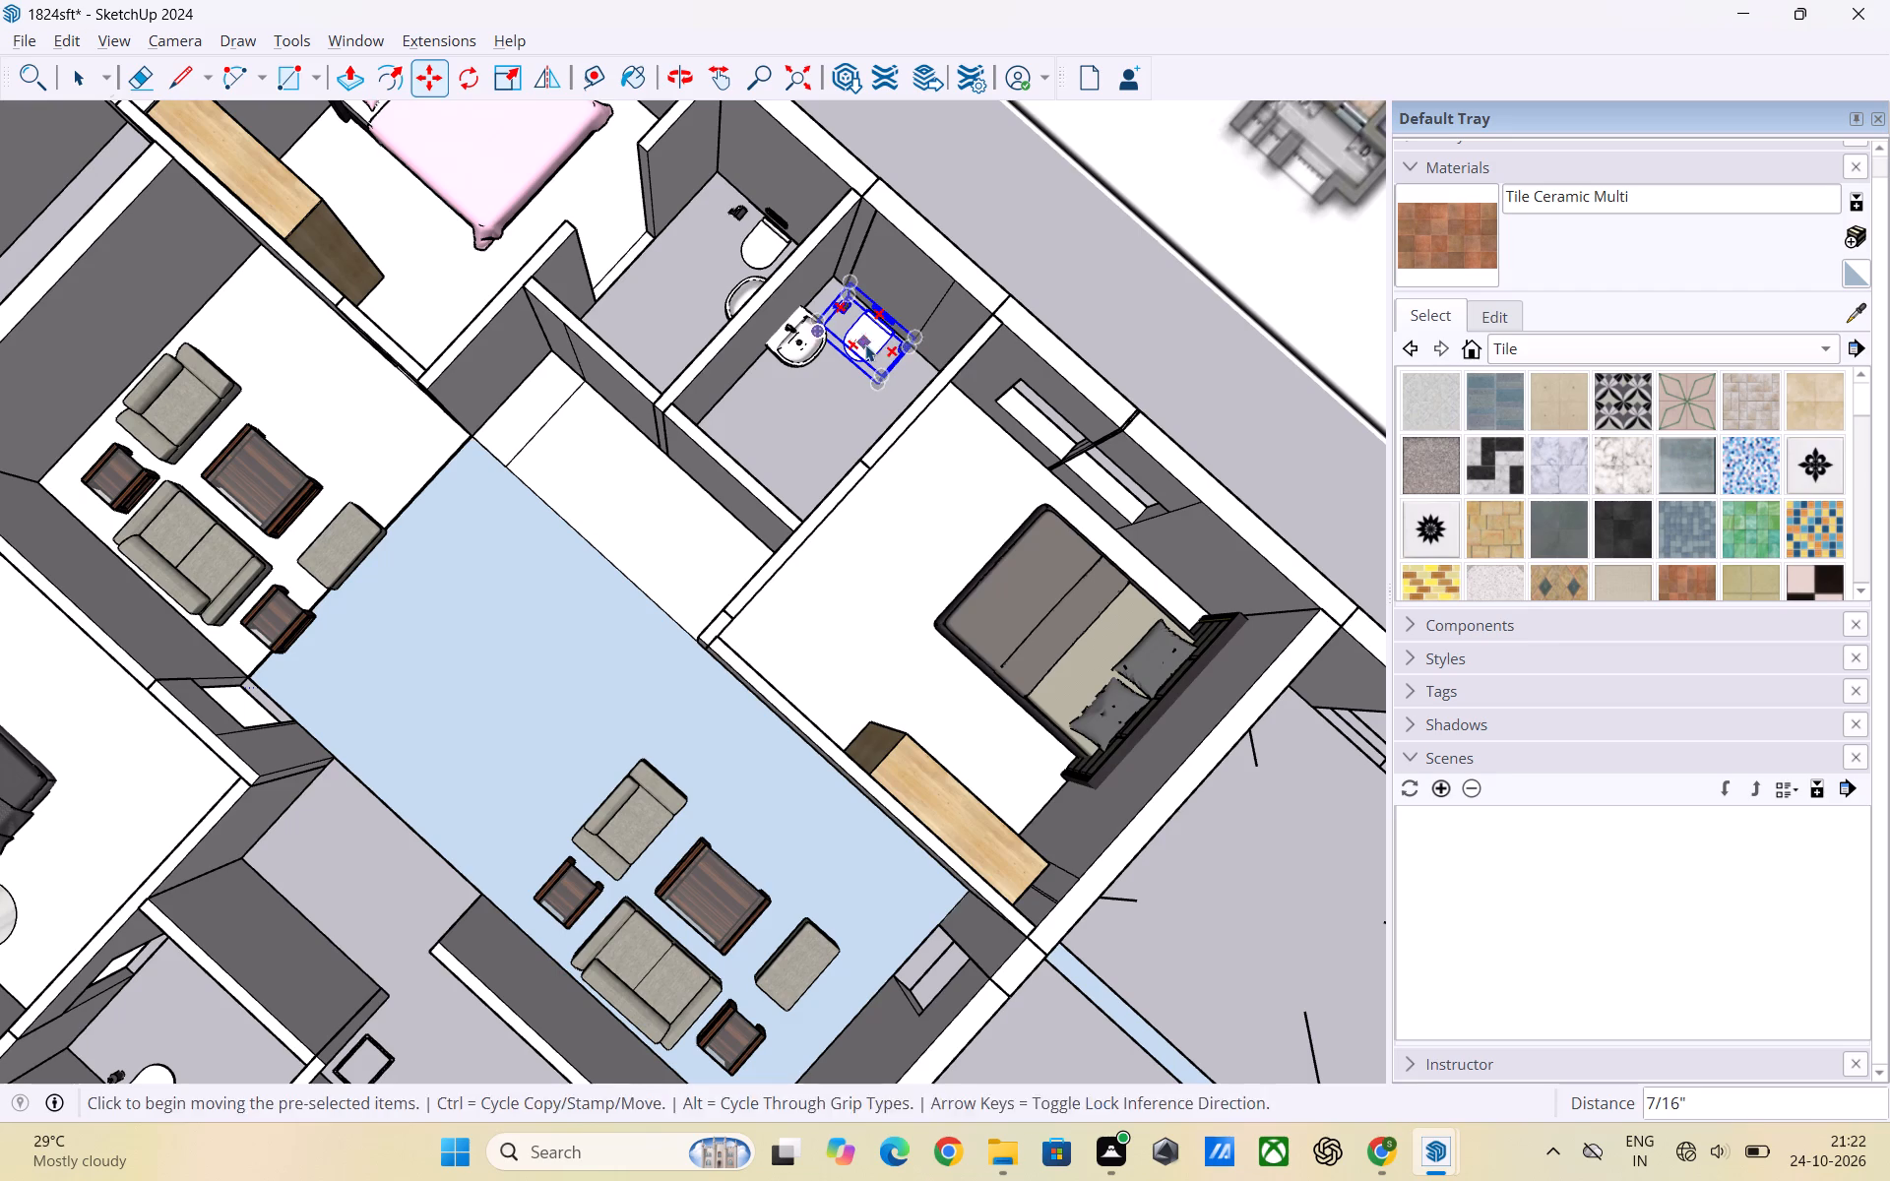
pyautogui.click(1040, 244)
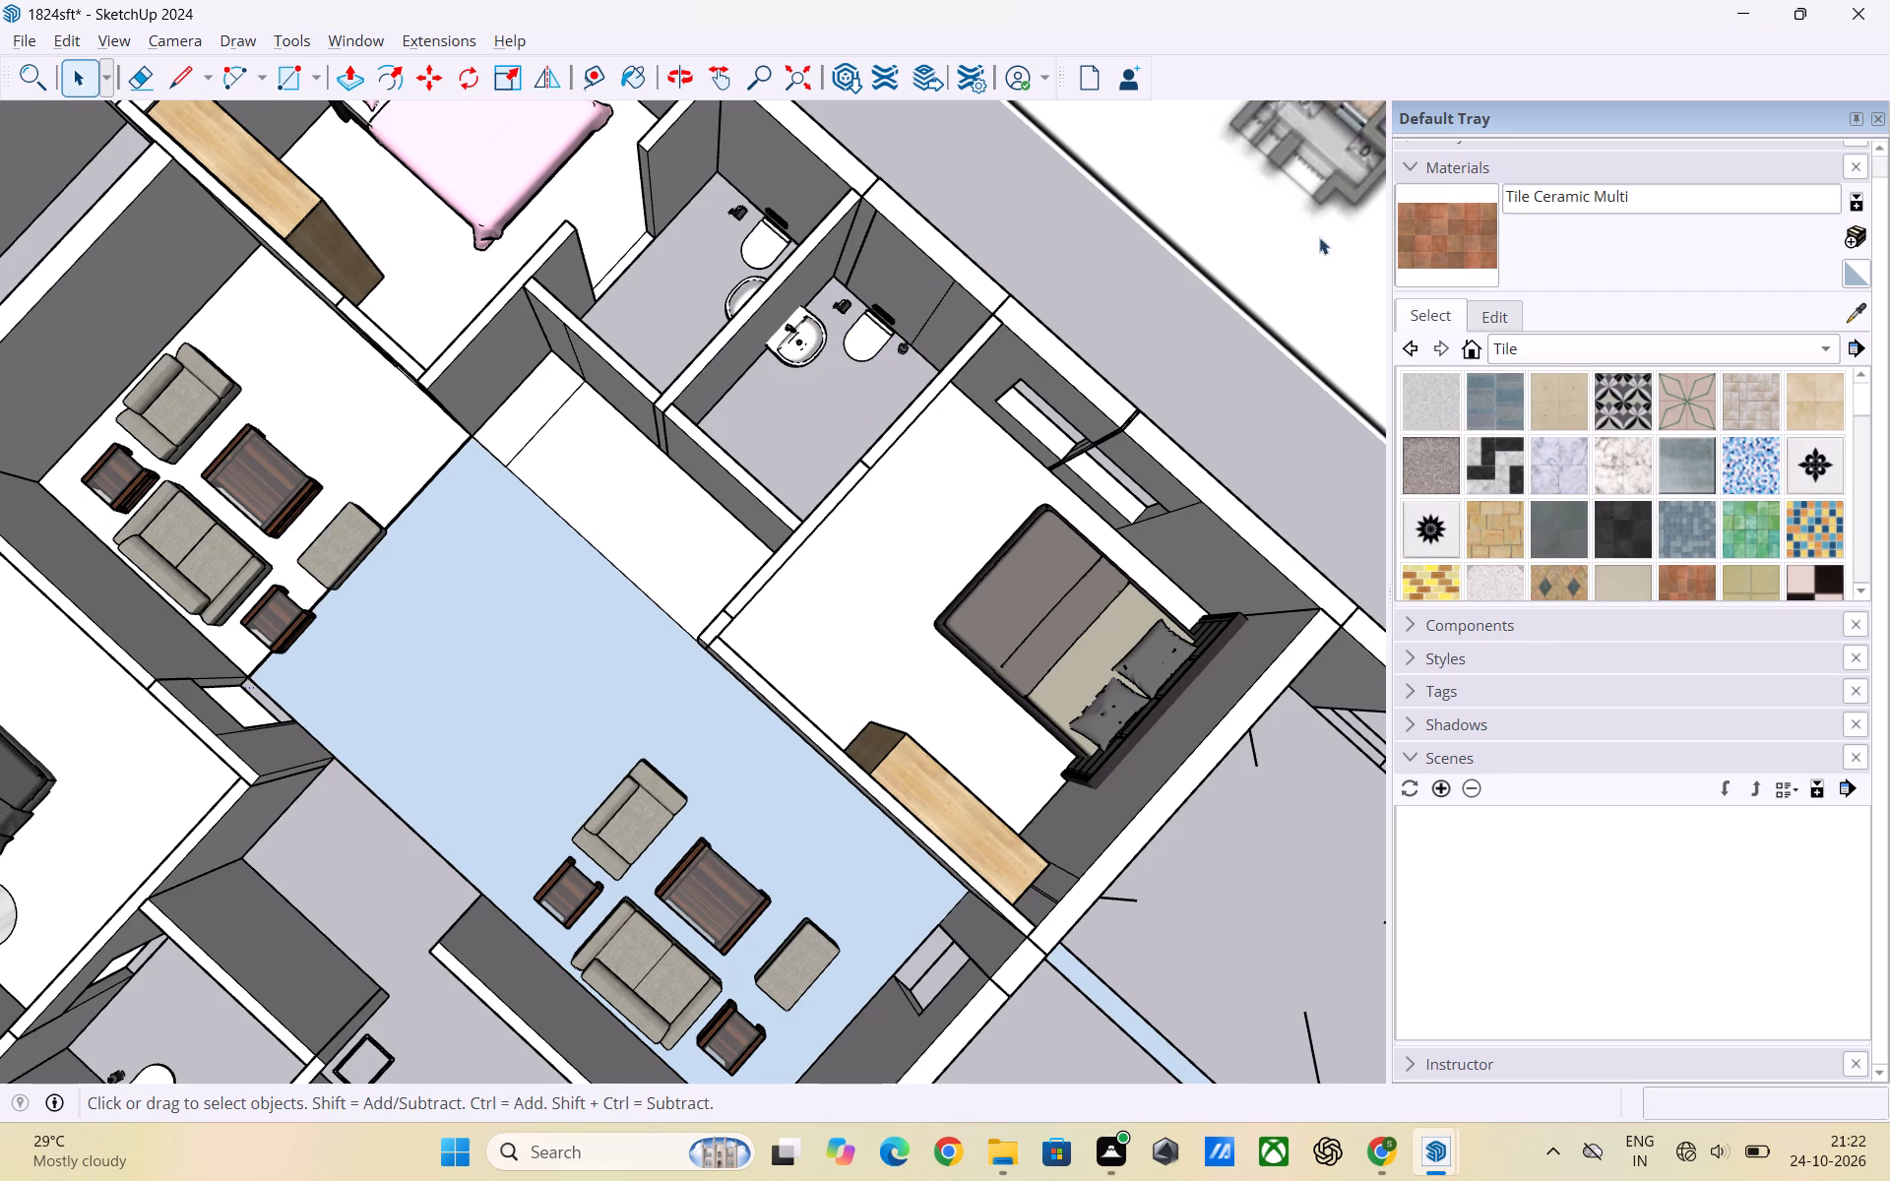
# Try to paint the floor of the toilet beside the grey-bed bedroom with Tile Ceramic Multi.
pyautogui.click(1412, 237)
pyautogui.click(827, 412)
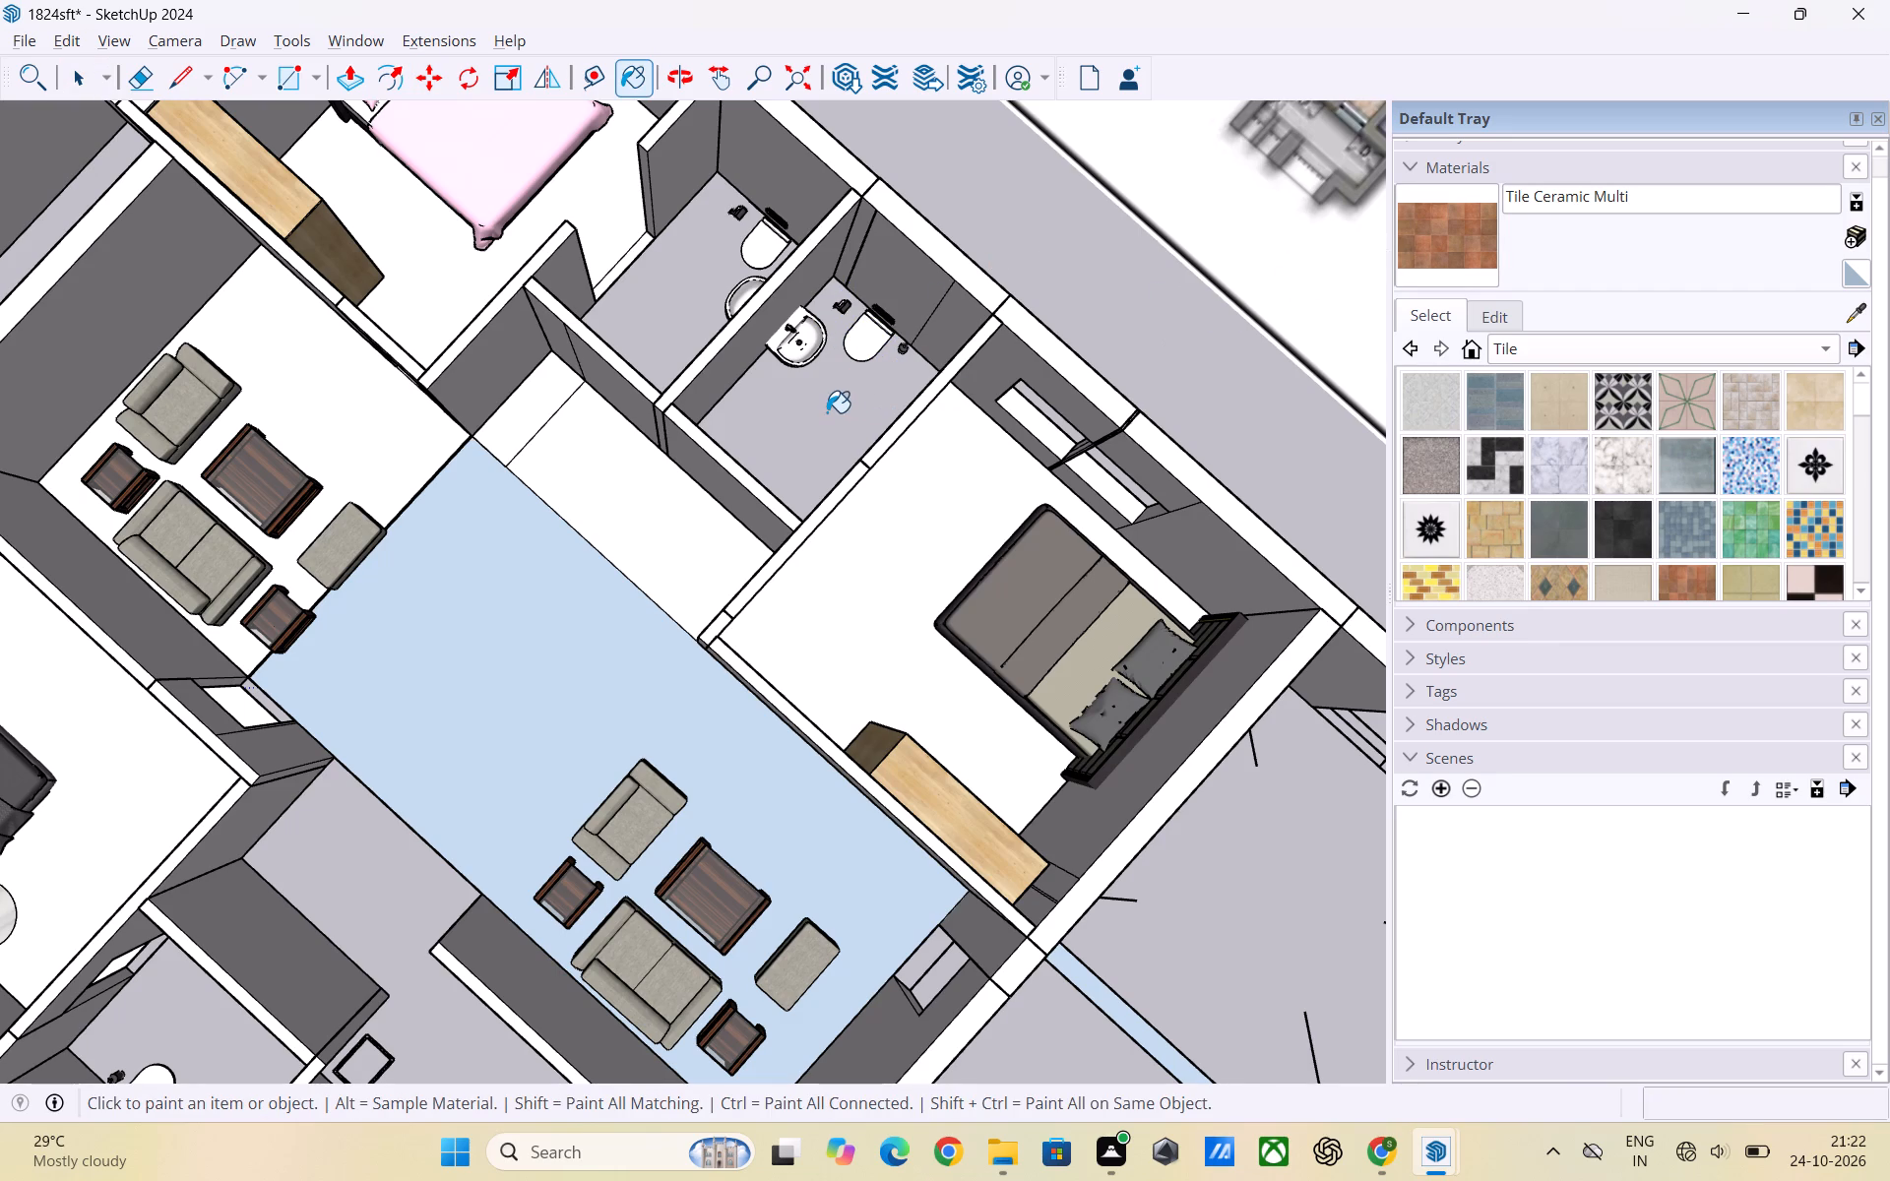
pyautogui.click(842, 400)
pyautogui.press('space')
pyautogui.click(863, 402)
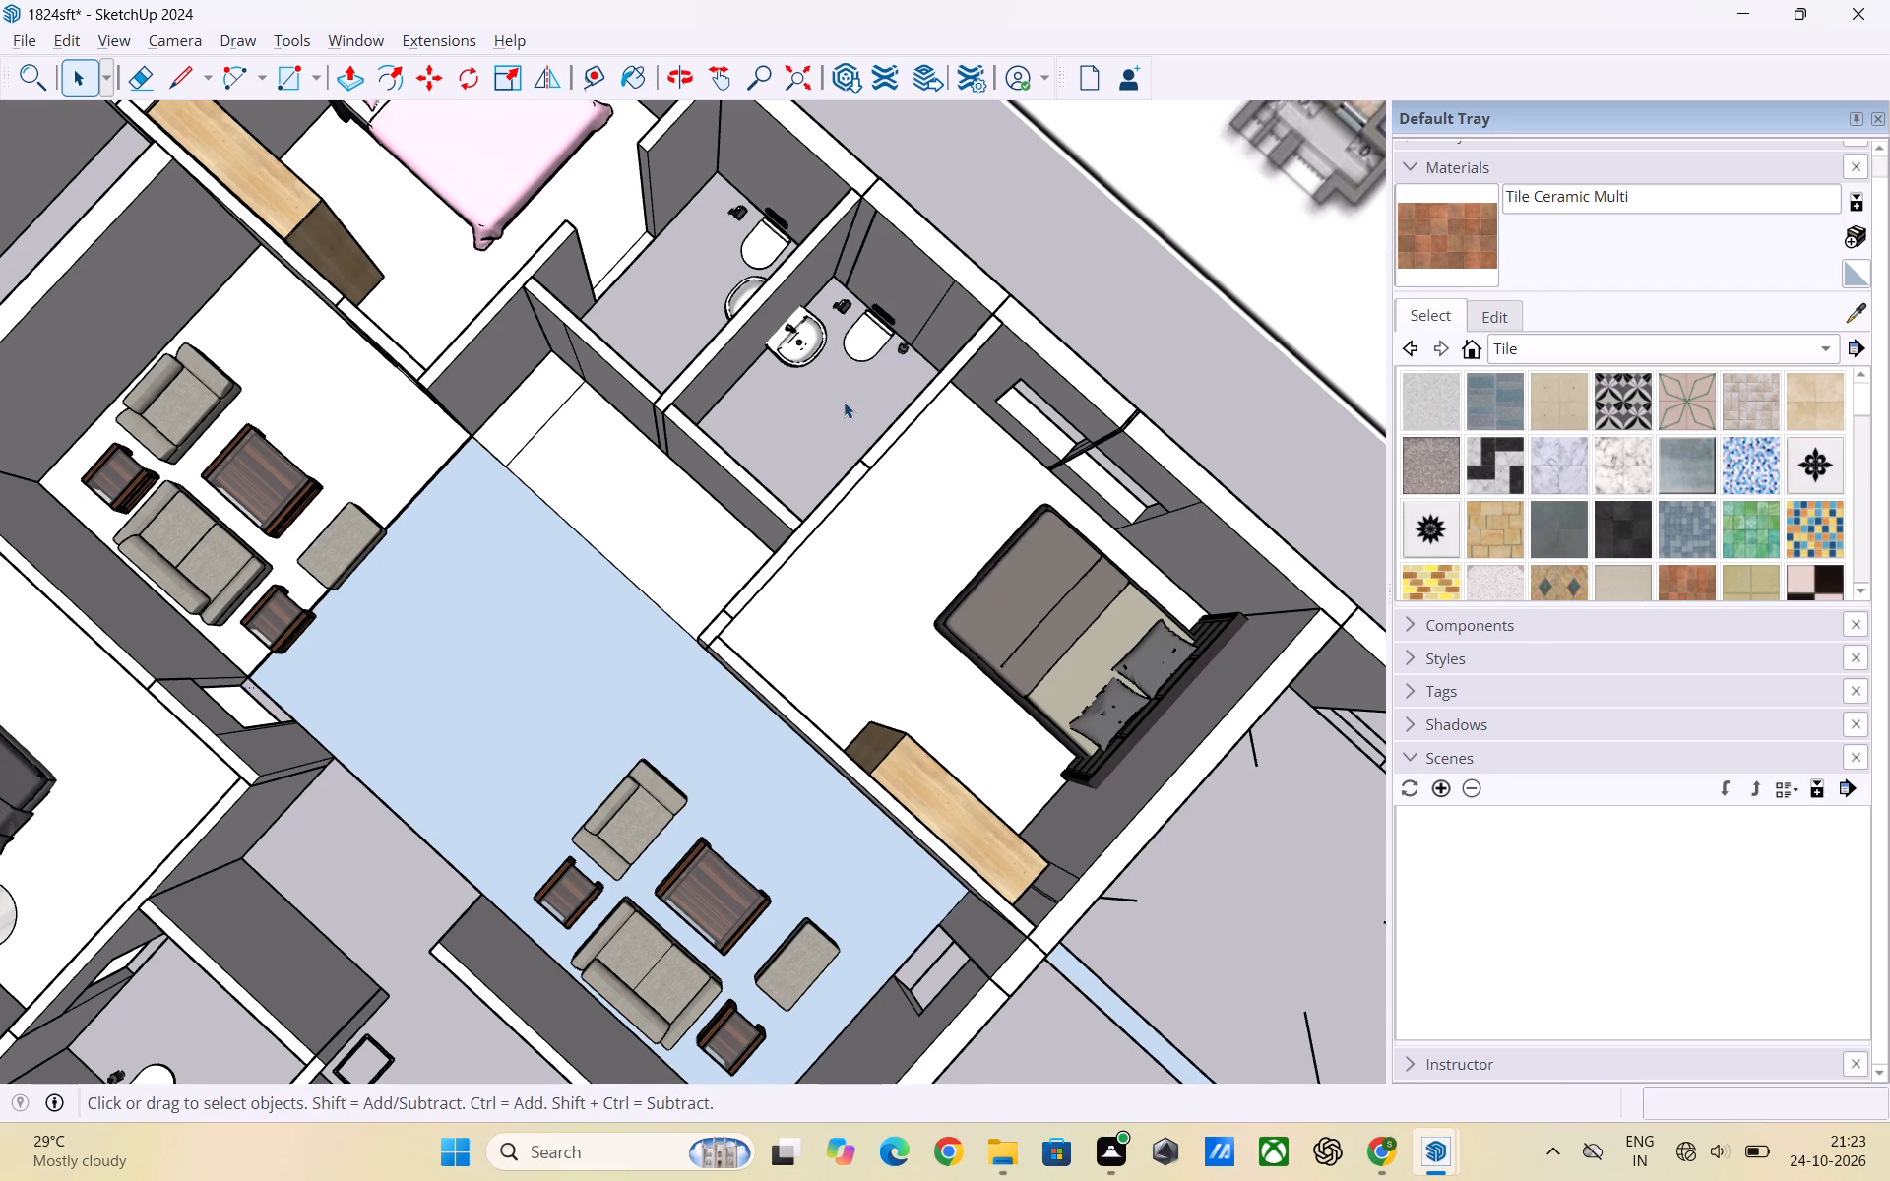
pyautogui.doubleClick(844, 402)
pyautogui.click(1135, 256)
# Draw a horizontal rectangular floor face about 5' by 8' between the inner wall corners of the toilet beside the grey-bed bedroom.
pyautogui.scroll(-5, 839, 326)
pyautogui.moveTo(812, 397); pyautogui.dragTo(860, 450, button='middle')
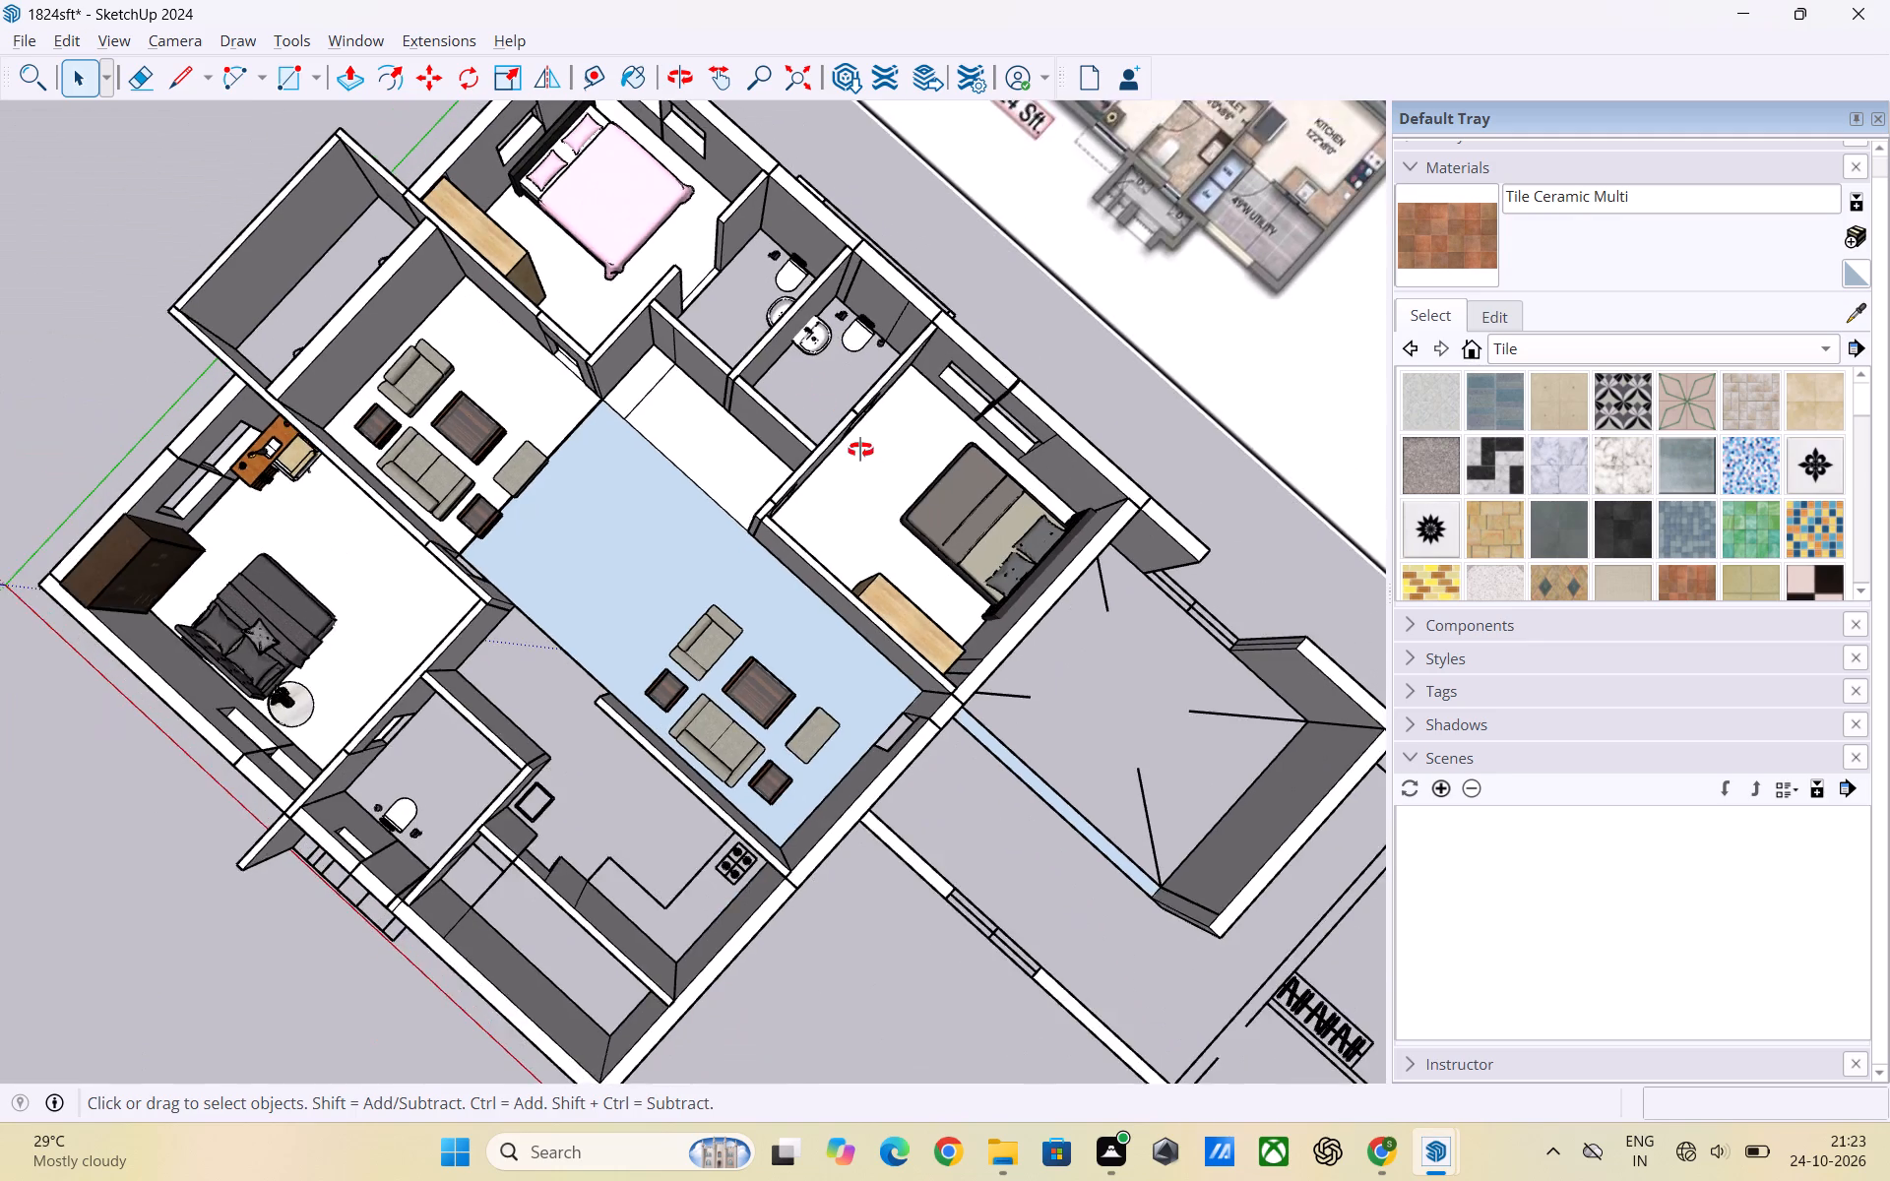
pyautogui.moveTo(860, 450); pyautogui.dragTo(864, 460, button='middle')
pyautogui.scroll(4, 783, 341)
pyautogui.click(799, 367)
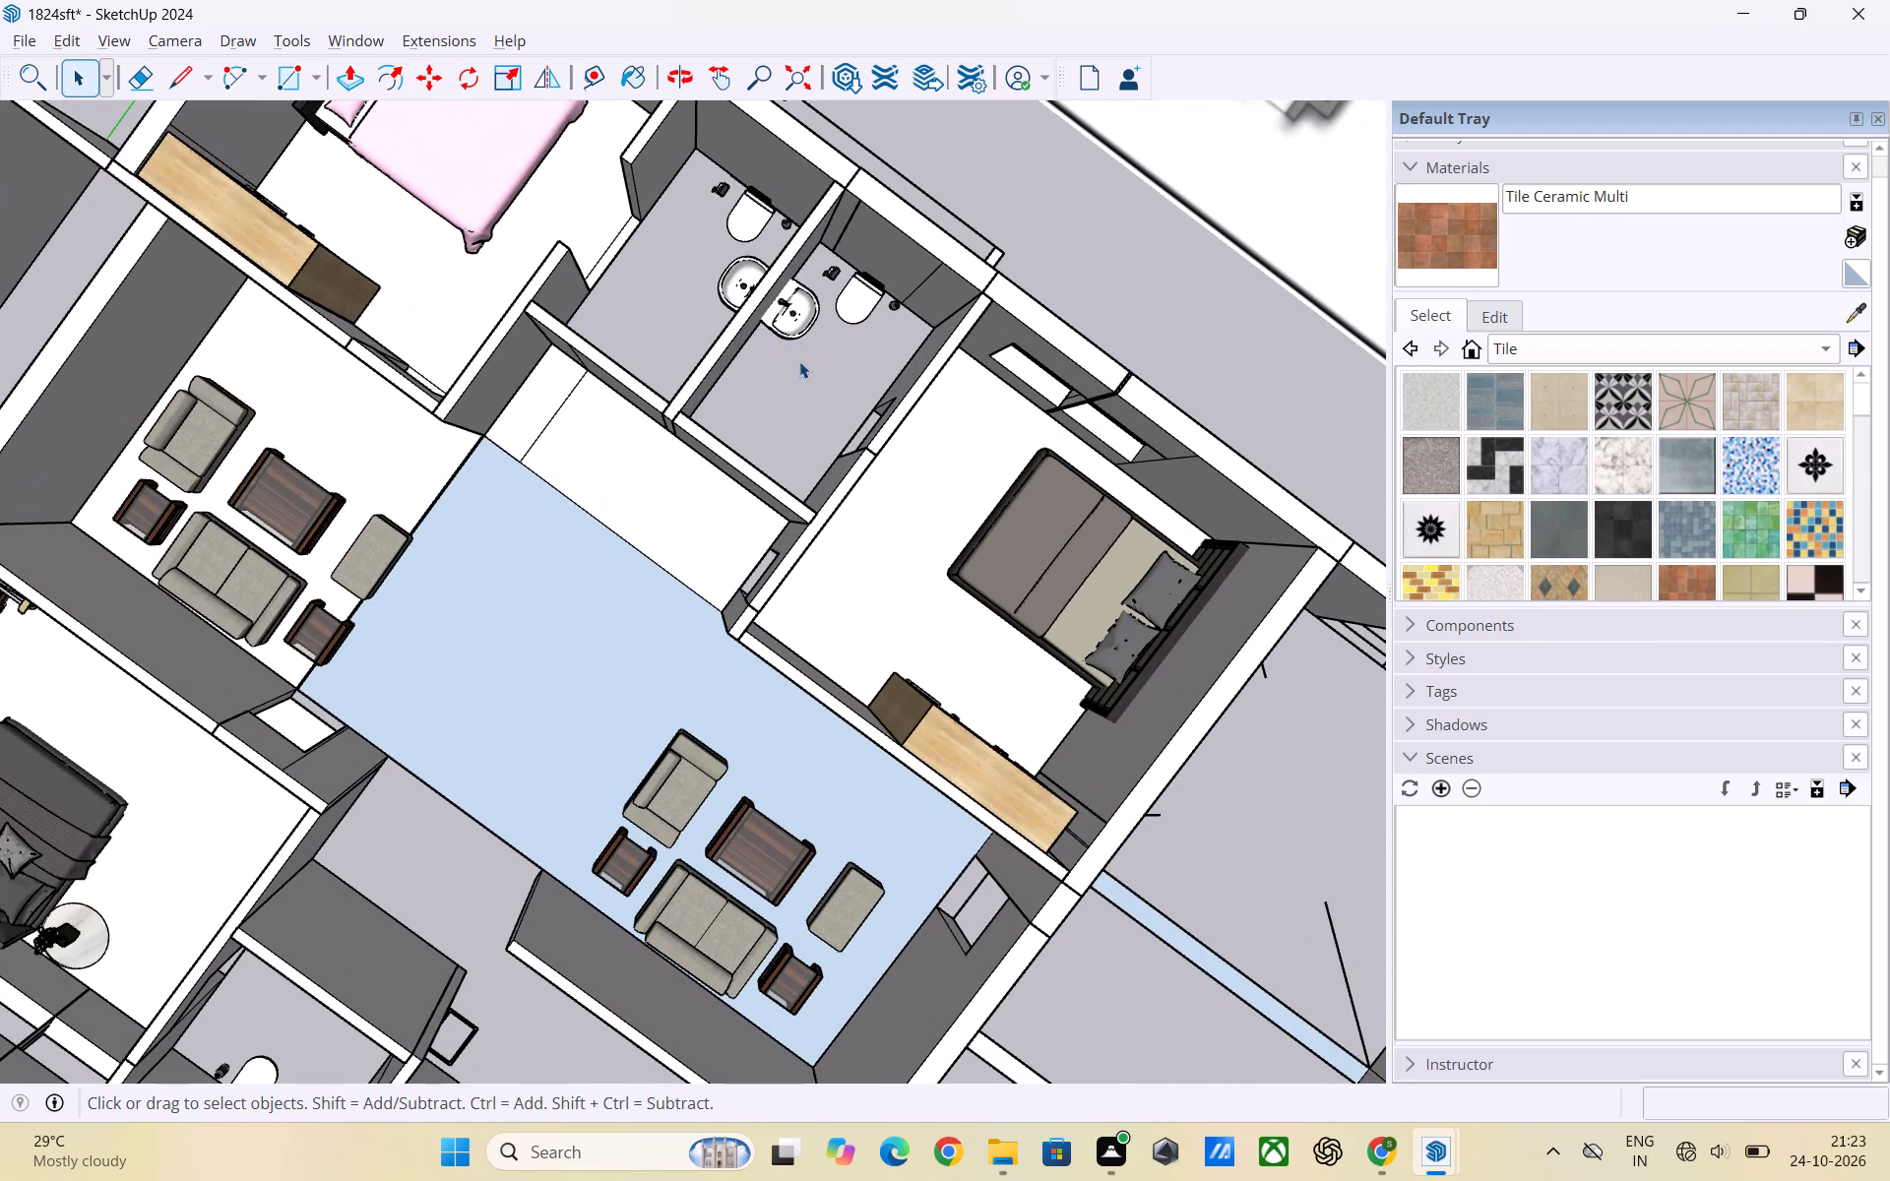
pyautogui.press('r')
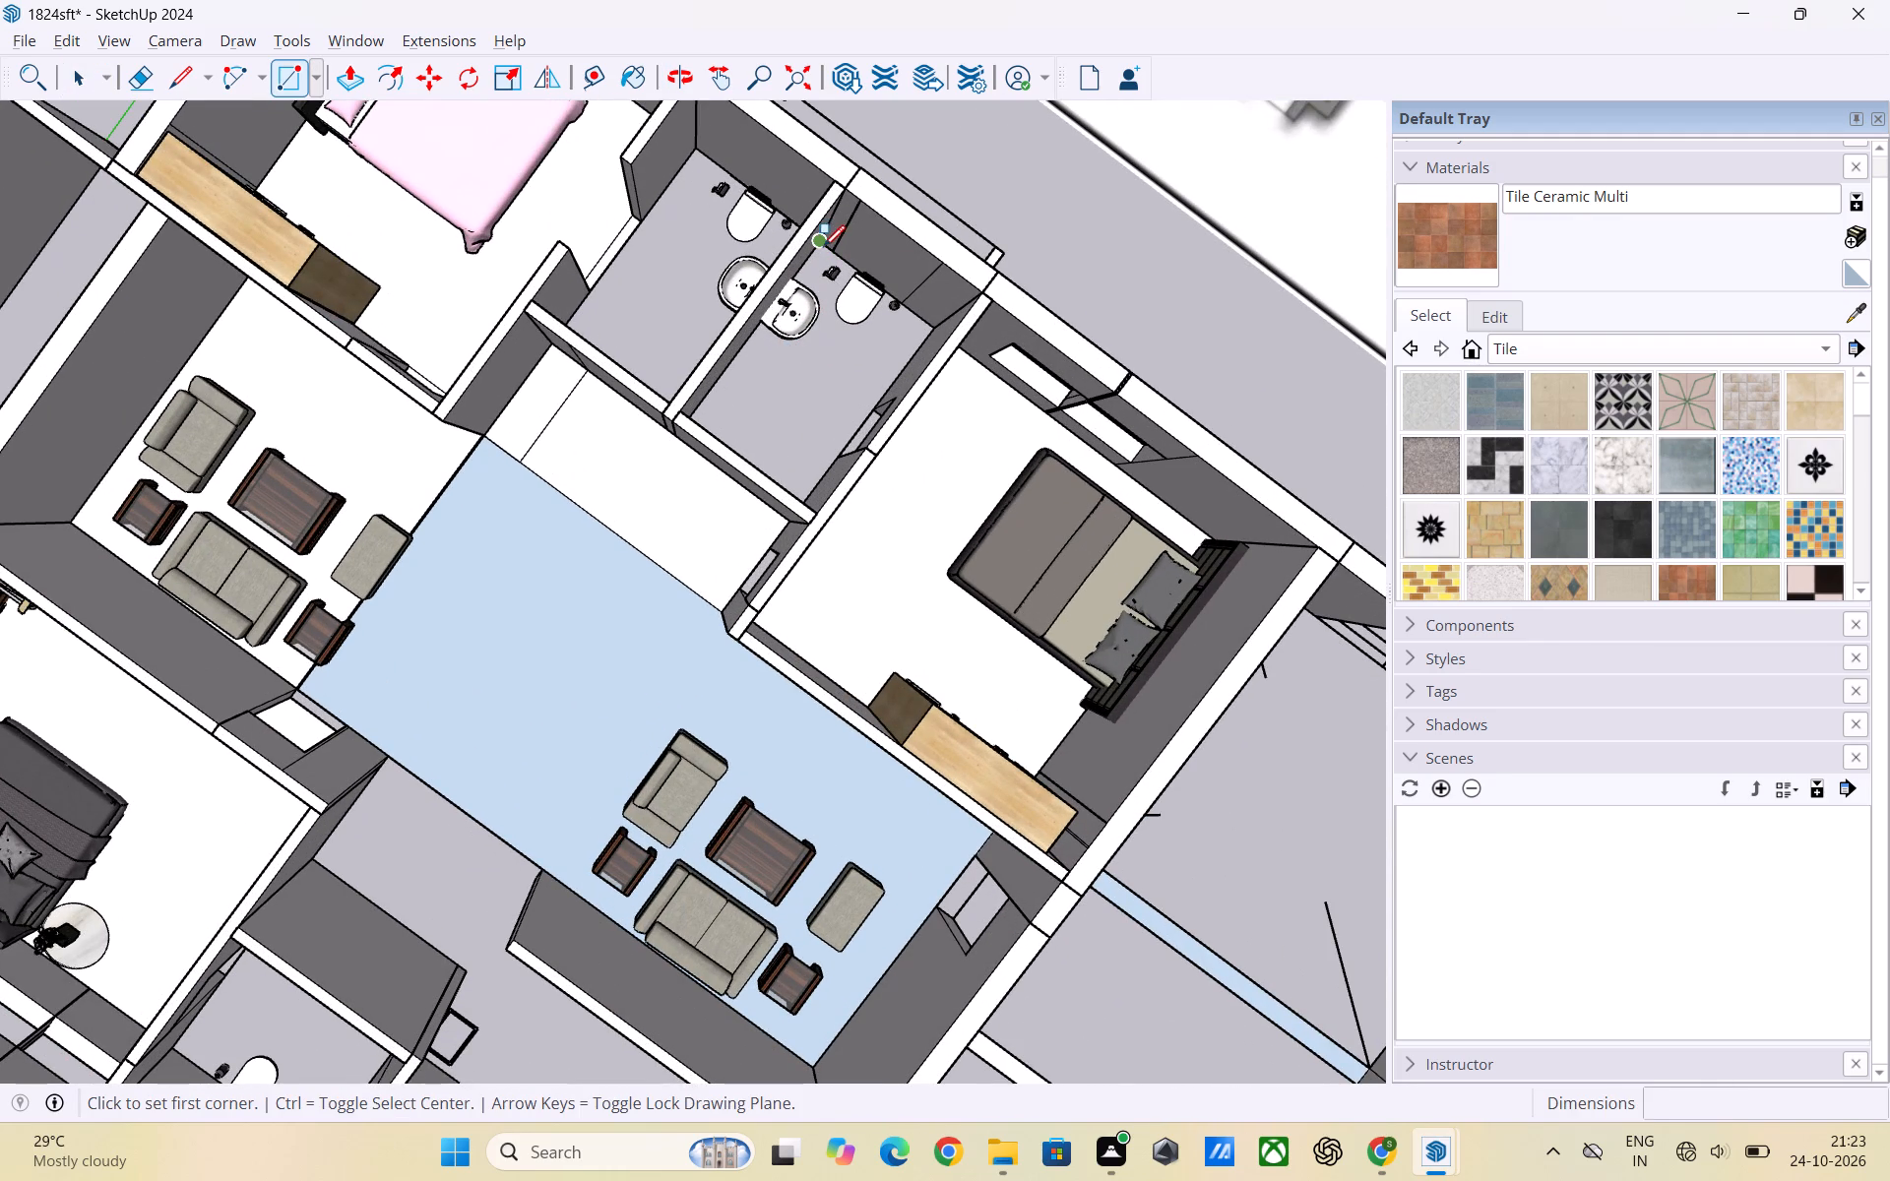
pyautogui.click(822, 247)
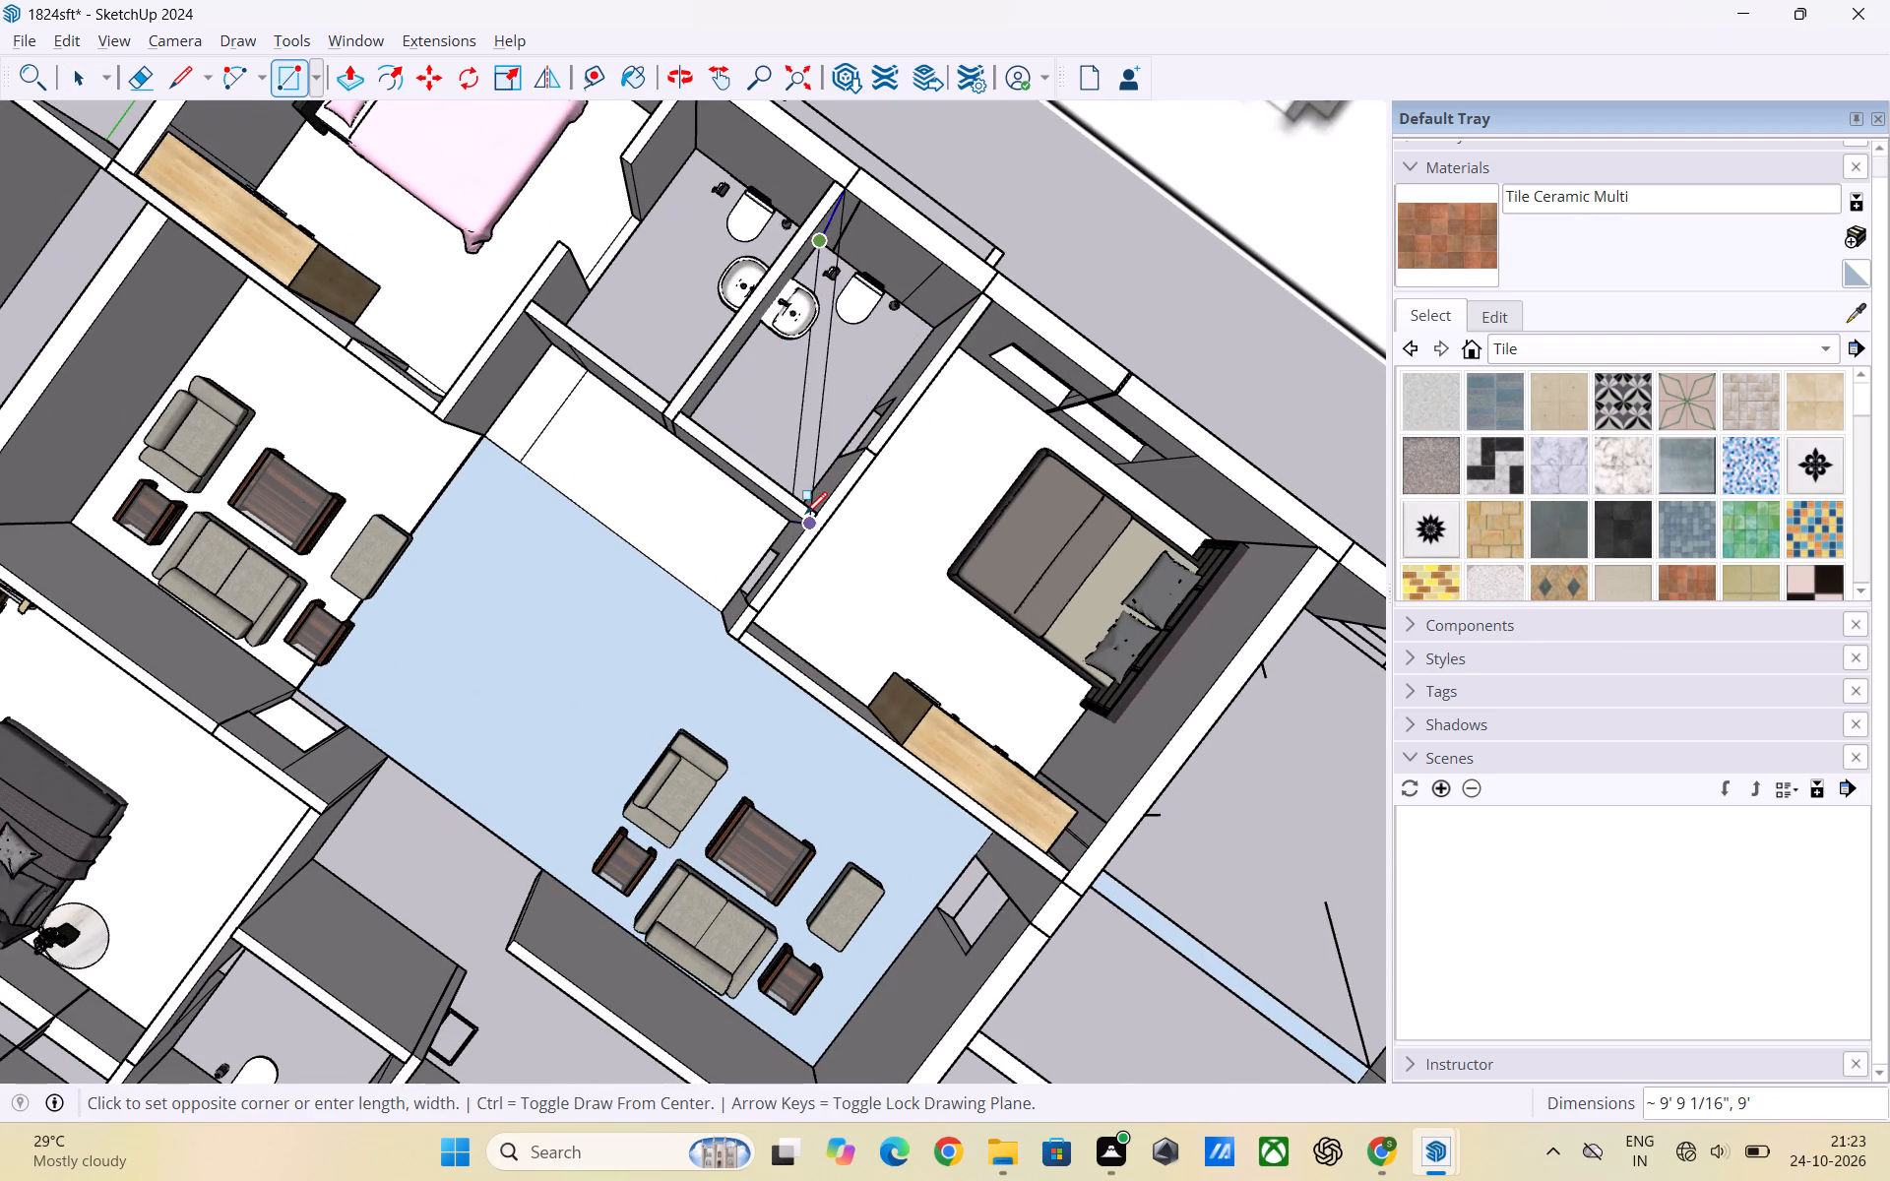
pyautogui.press('Up')
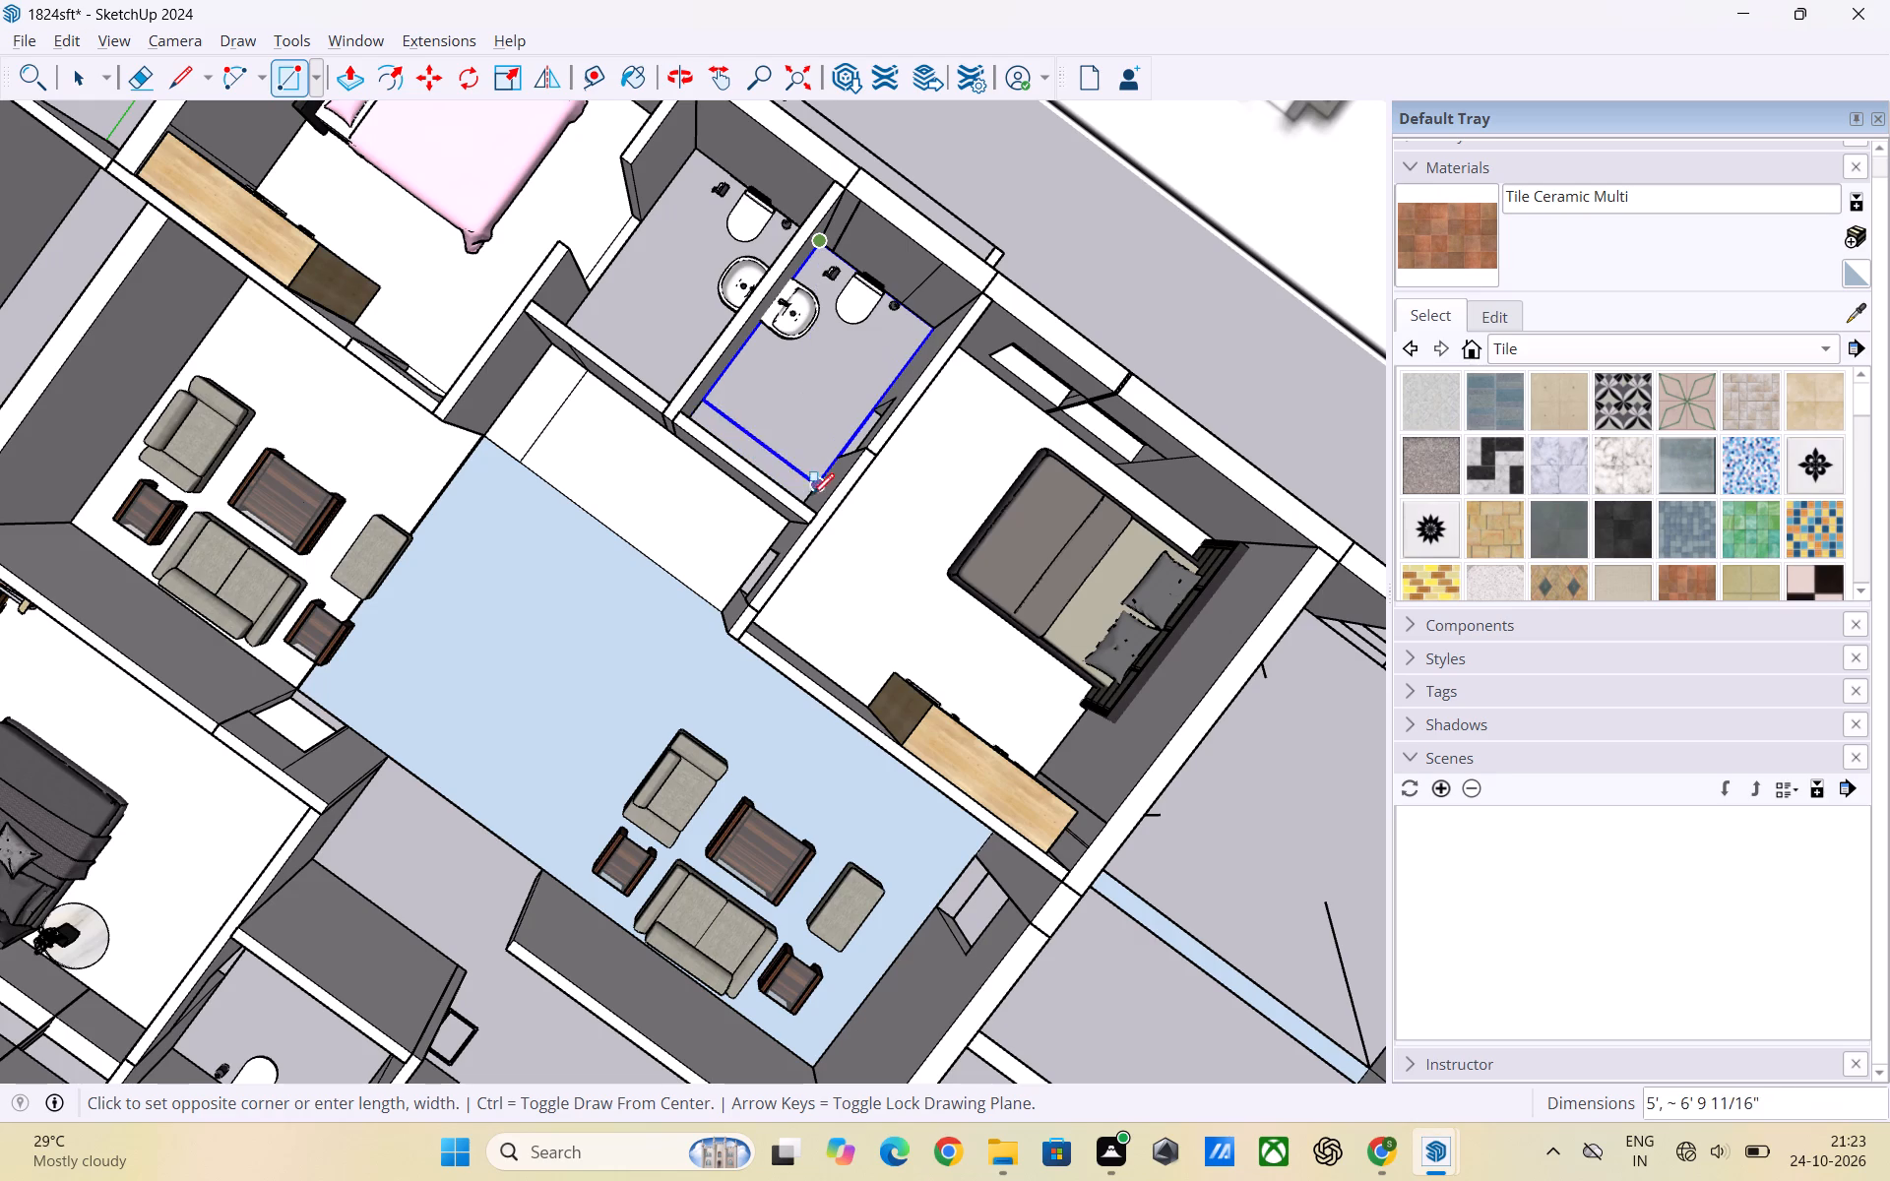
pyautogui.scroll(6, 805, 504)
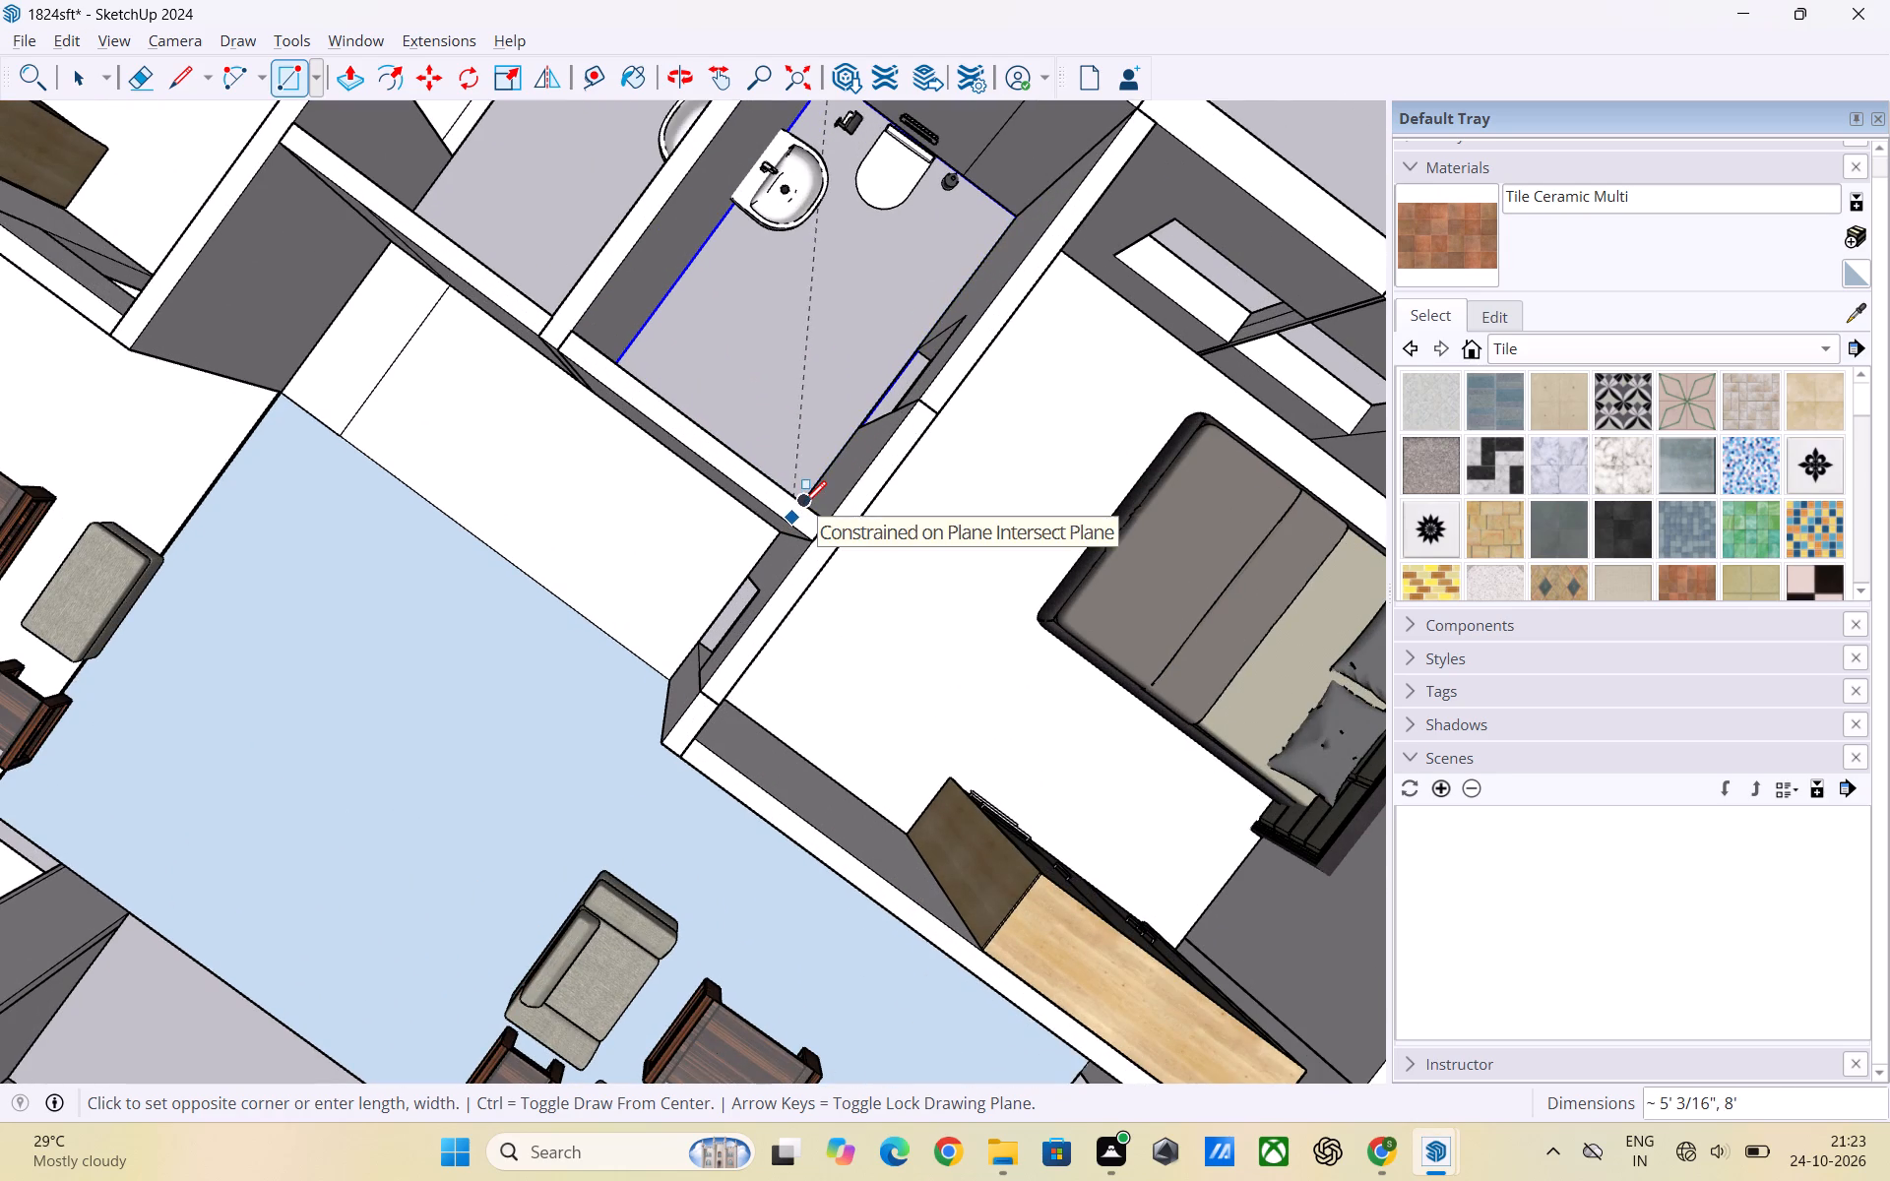
pyautogui.scroll(6, 809, 507)
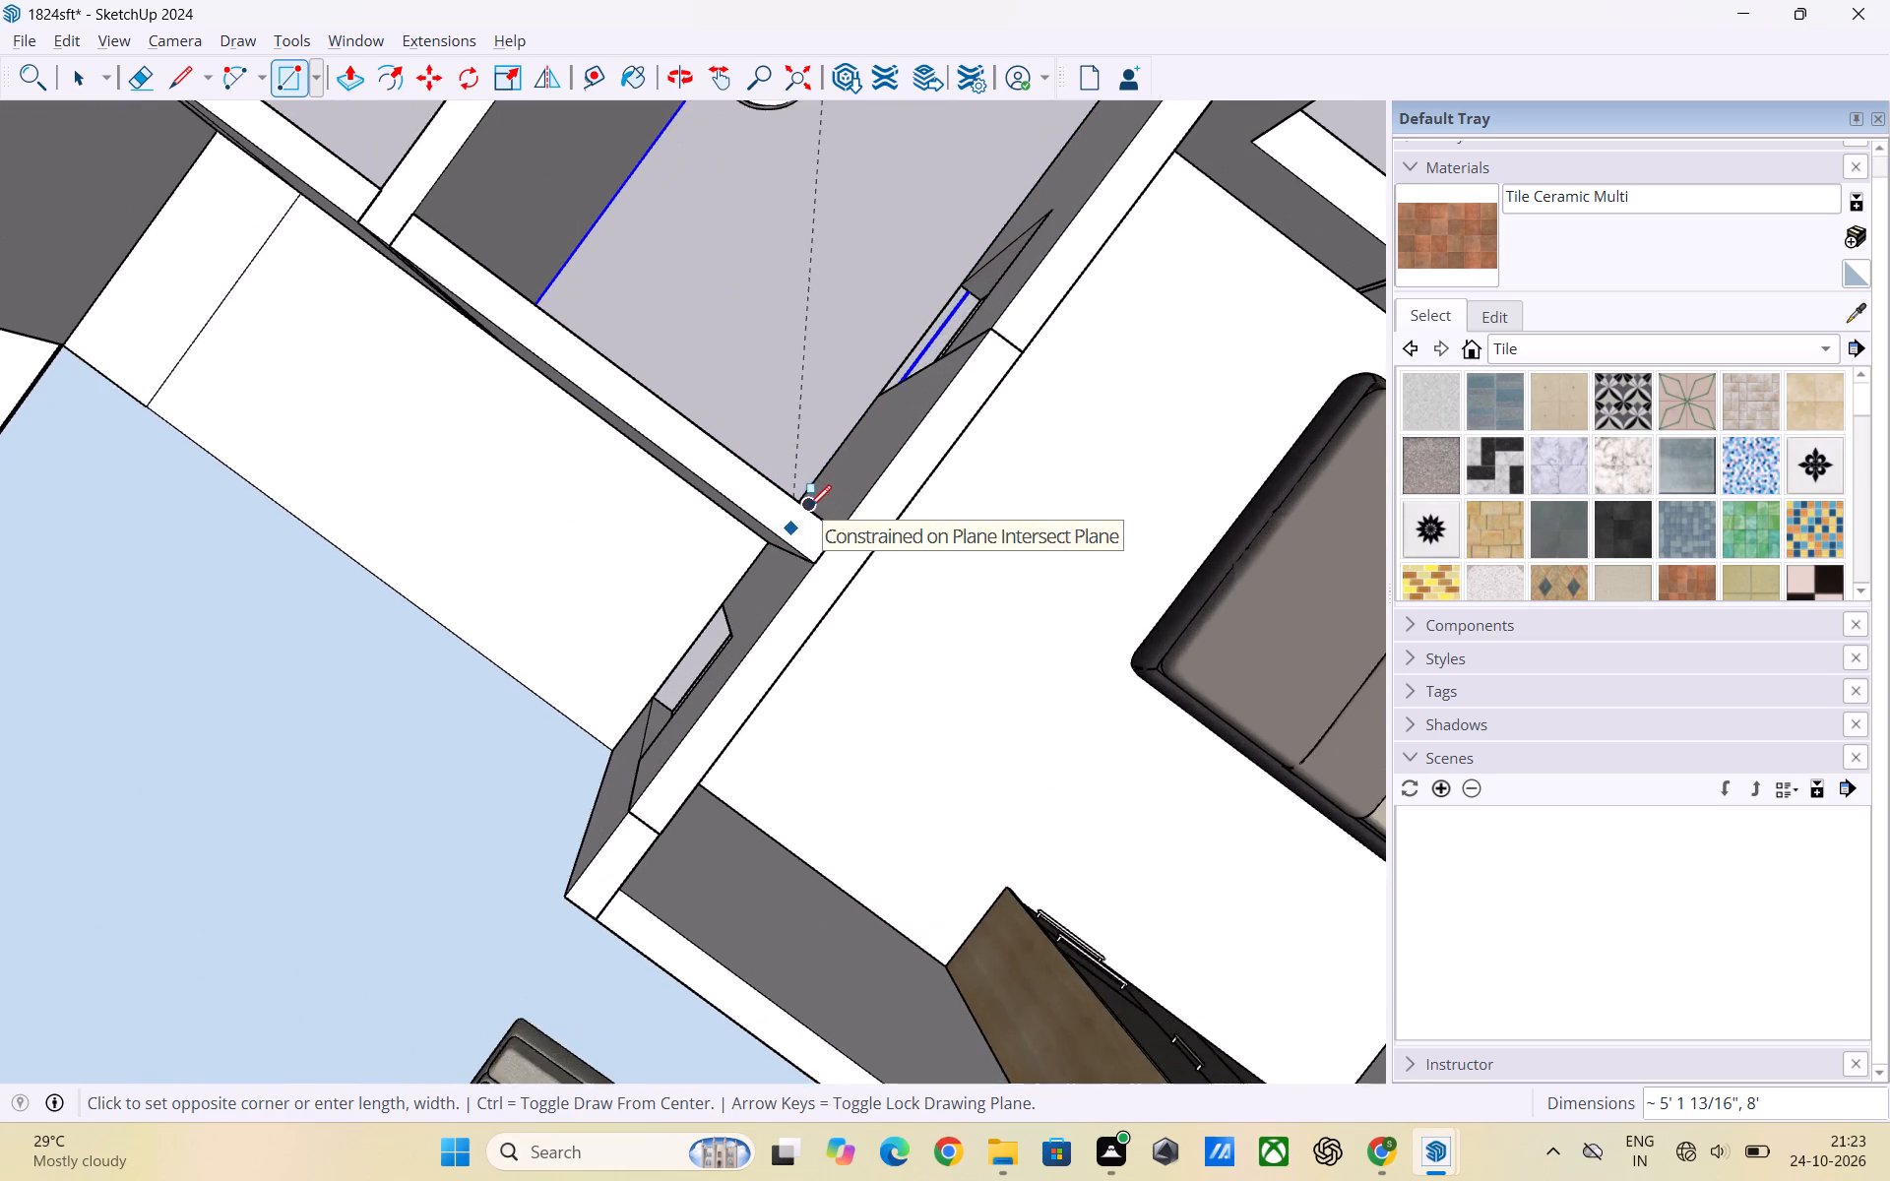
pyautogui.scroll(4, 798, 505)
pyautogui.moveTo(822, 489); pyautogui.dragTo(797, 530, button='middle')
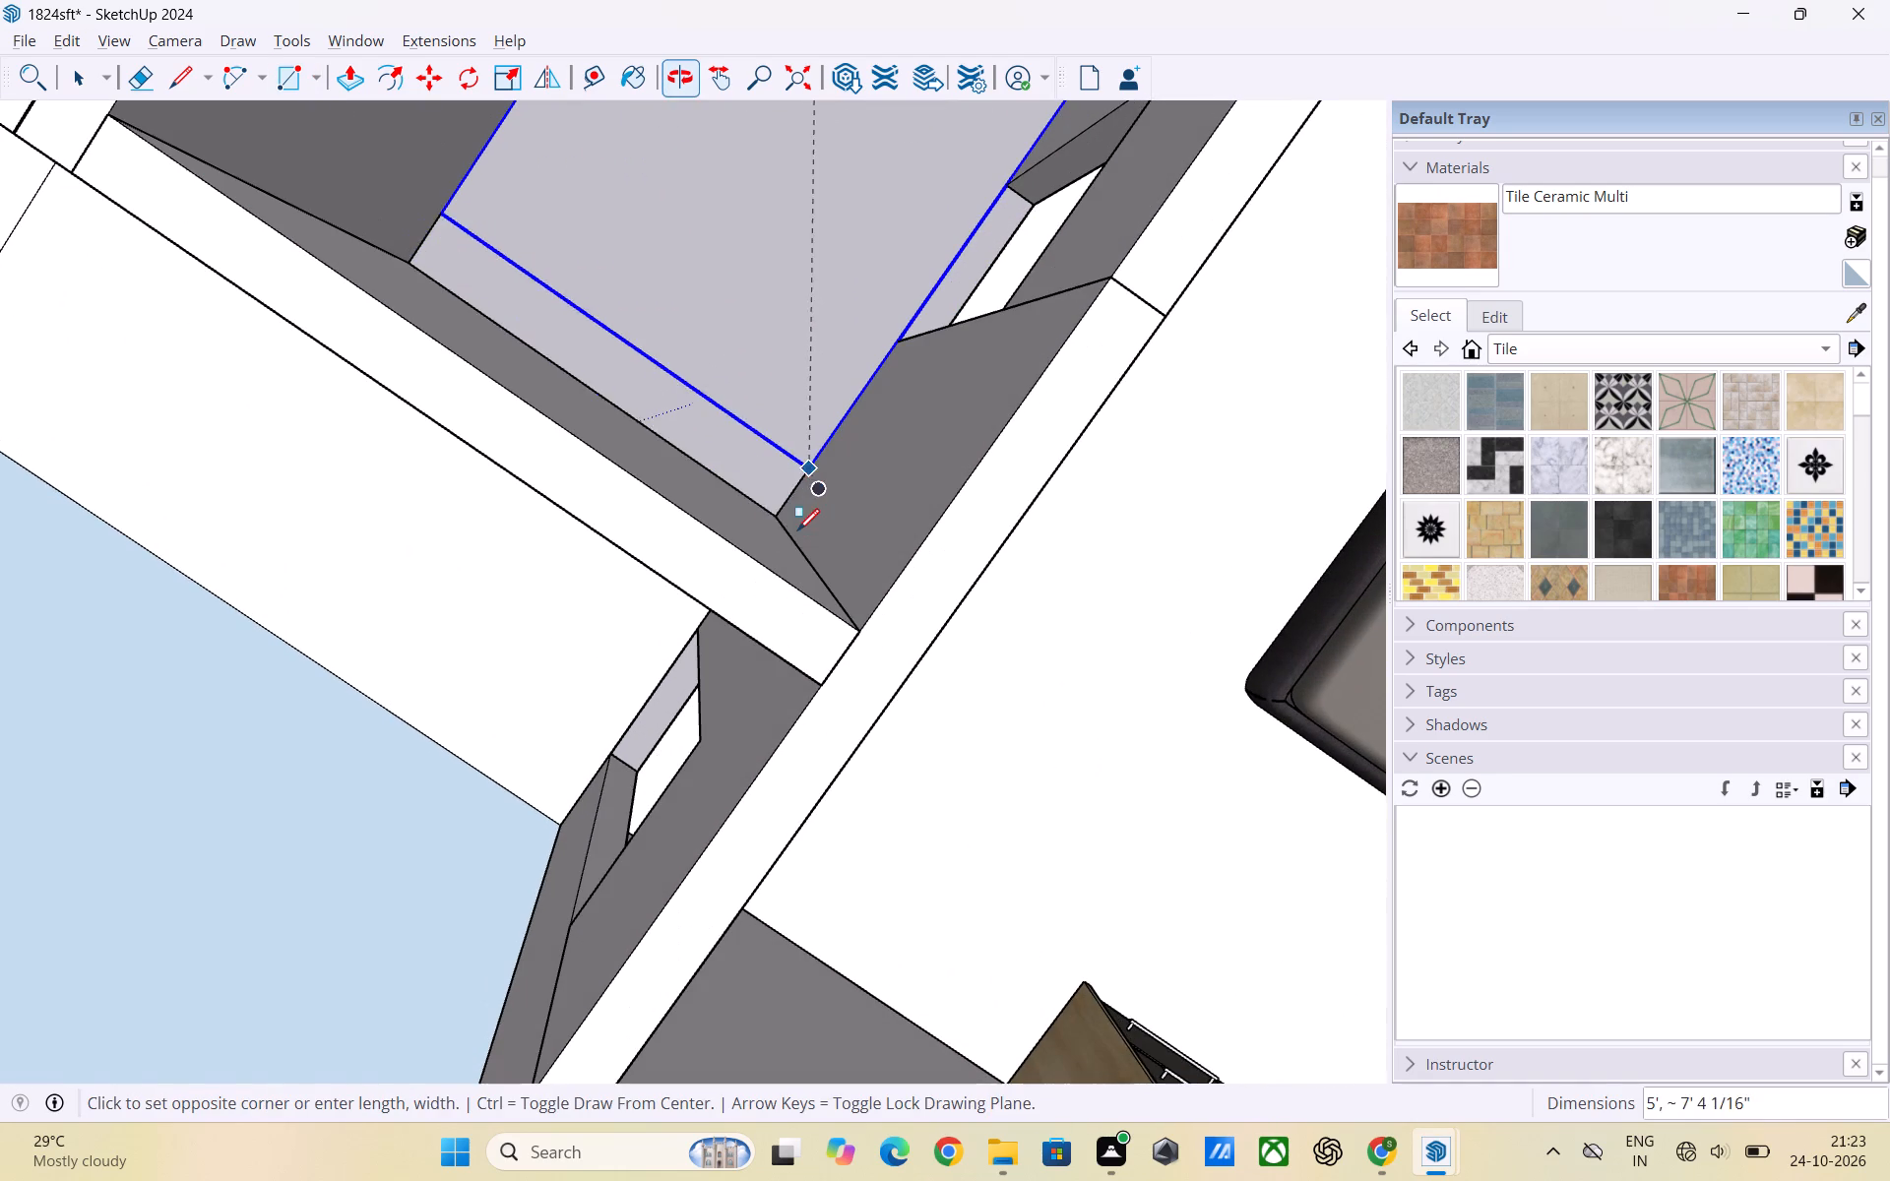
pyautogui.click(786, 514)
pyautogui.scroll(-8, 752, 480)
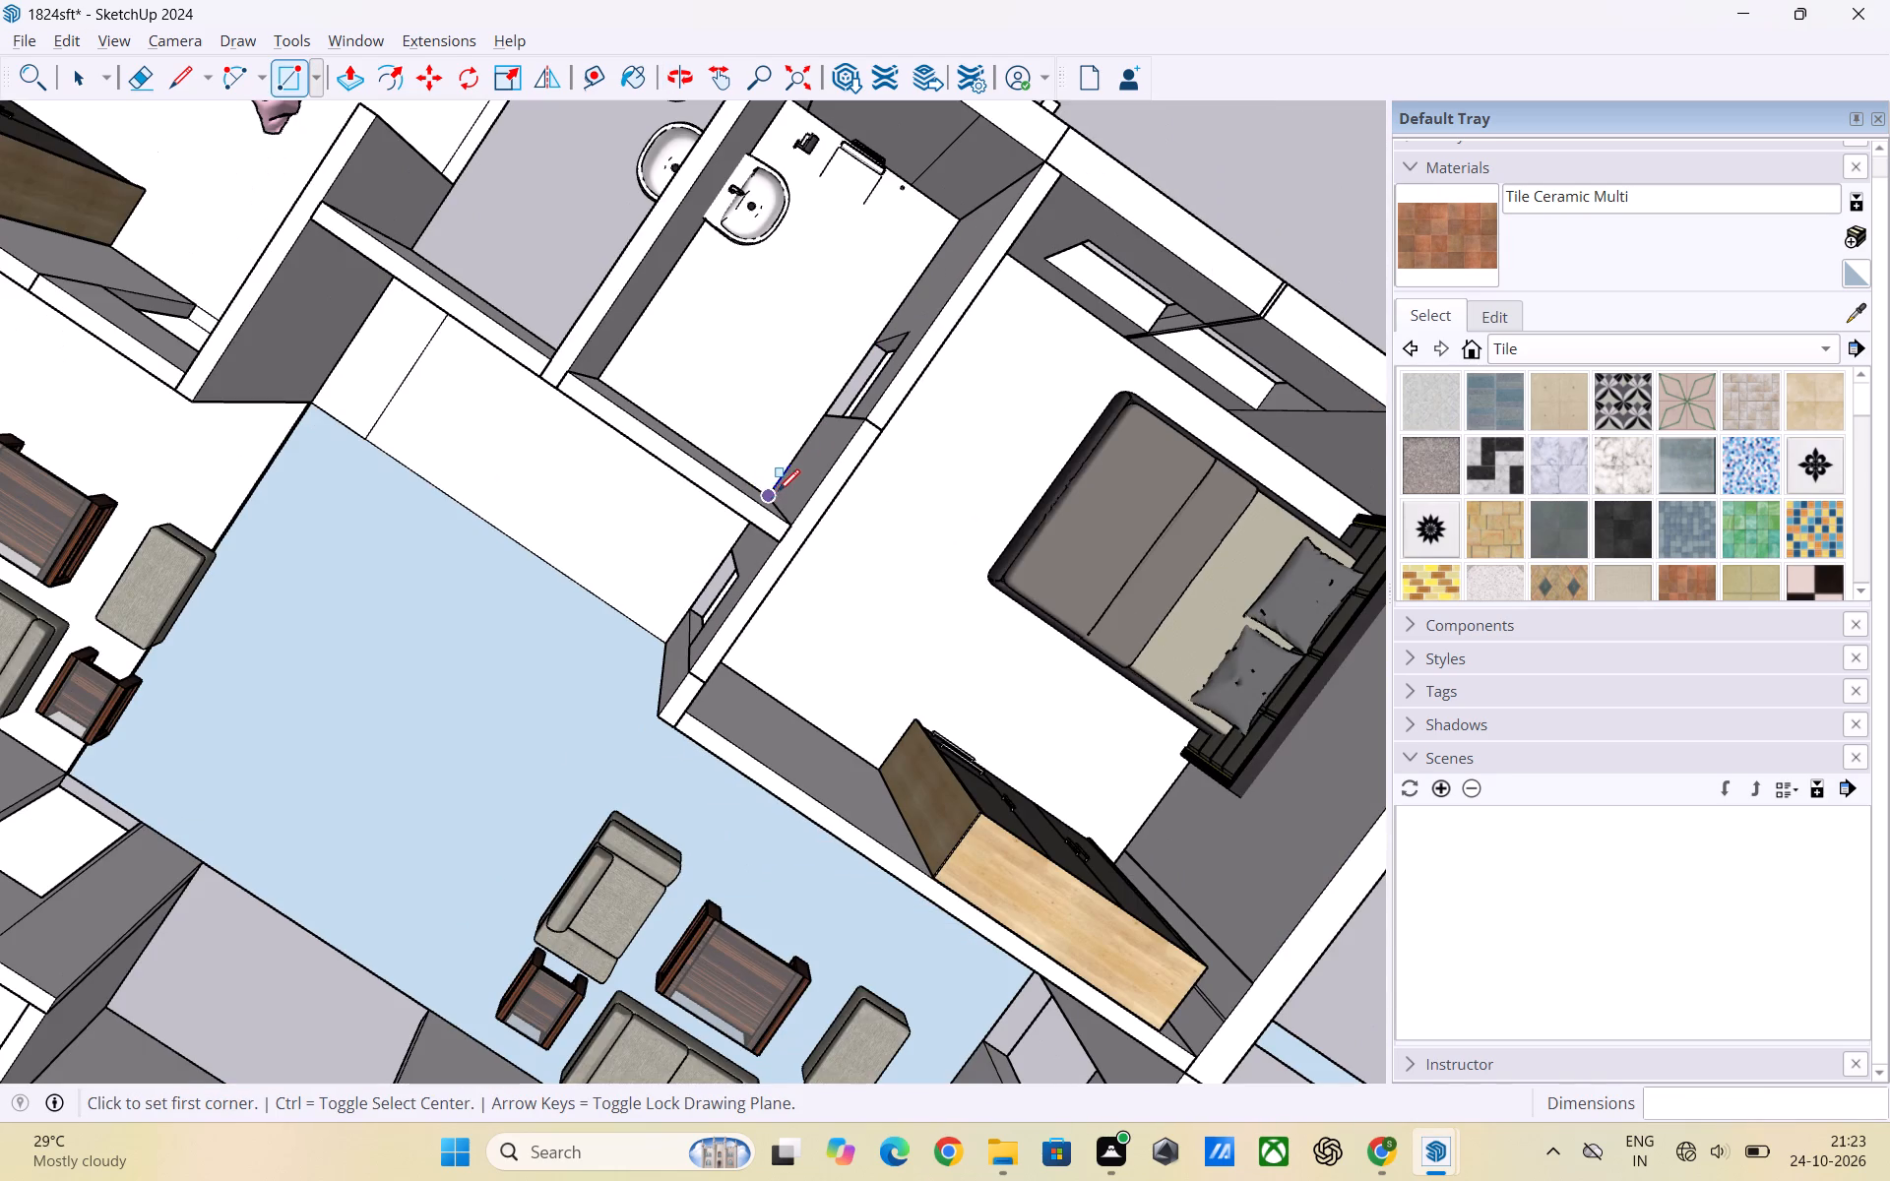
pyautogui.press('space')
# Paint the redrawn floor face of the toilet beside the grey-bed bedroom with the Tile Ceramic Multi material.
pyautogui.scroll(-3, 754, 365)
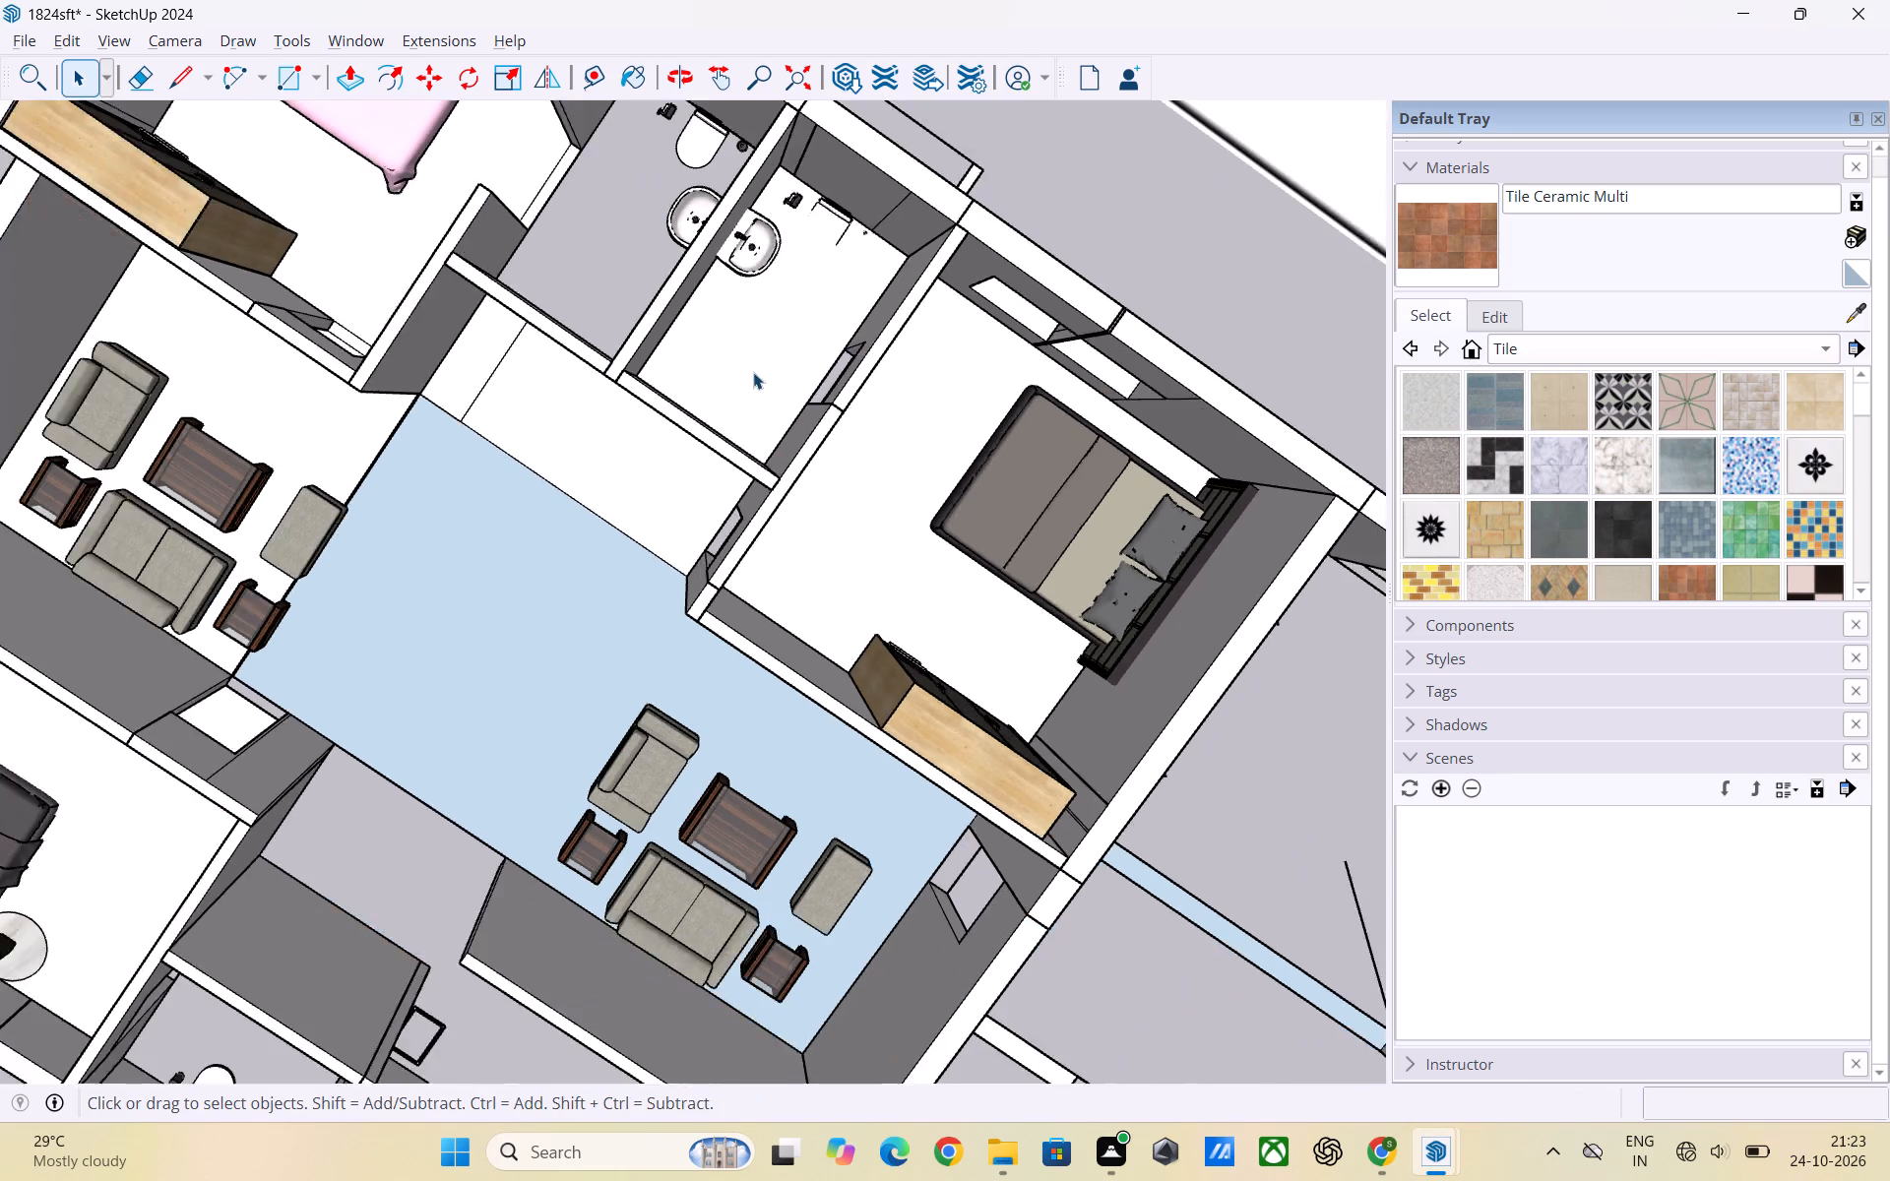
pyautogui.scroll(-3, 753, 372)
pyautogui.click(771, 345)
pyautogui.click(1430, 234)
pyautogui.click(800, 339)
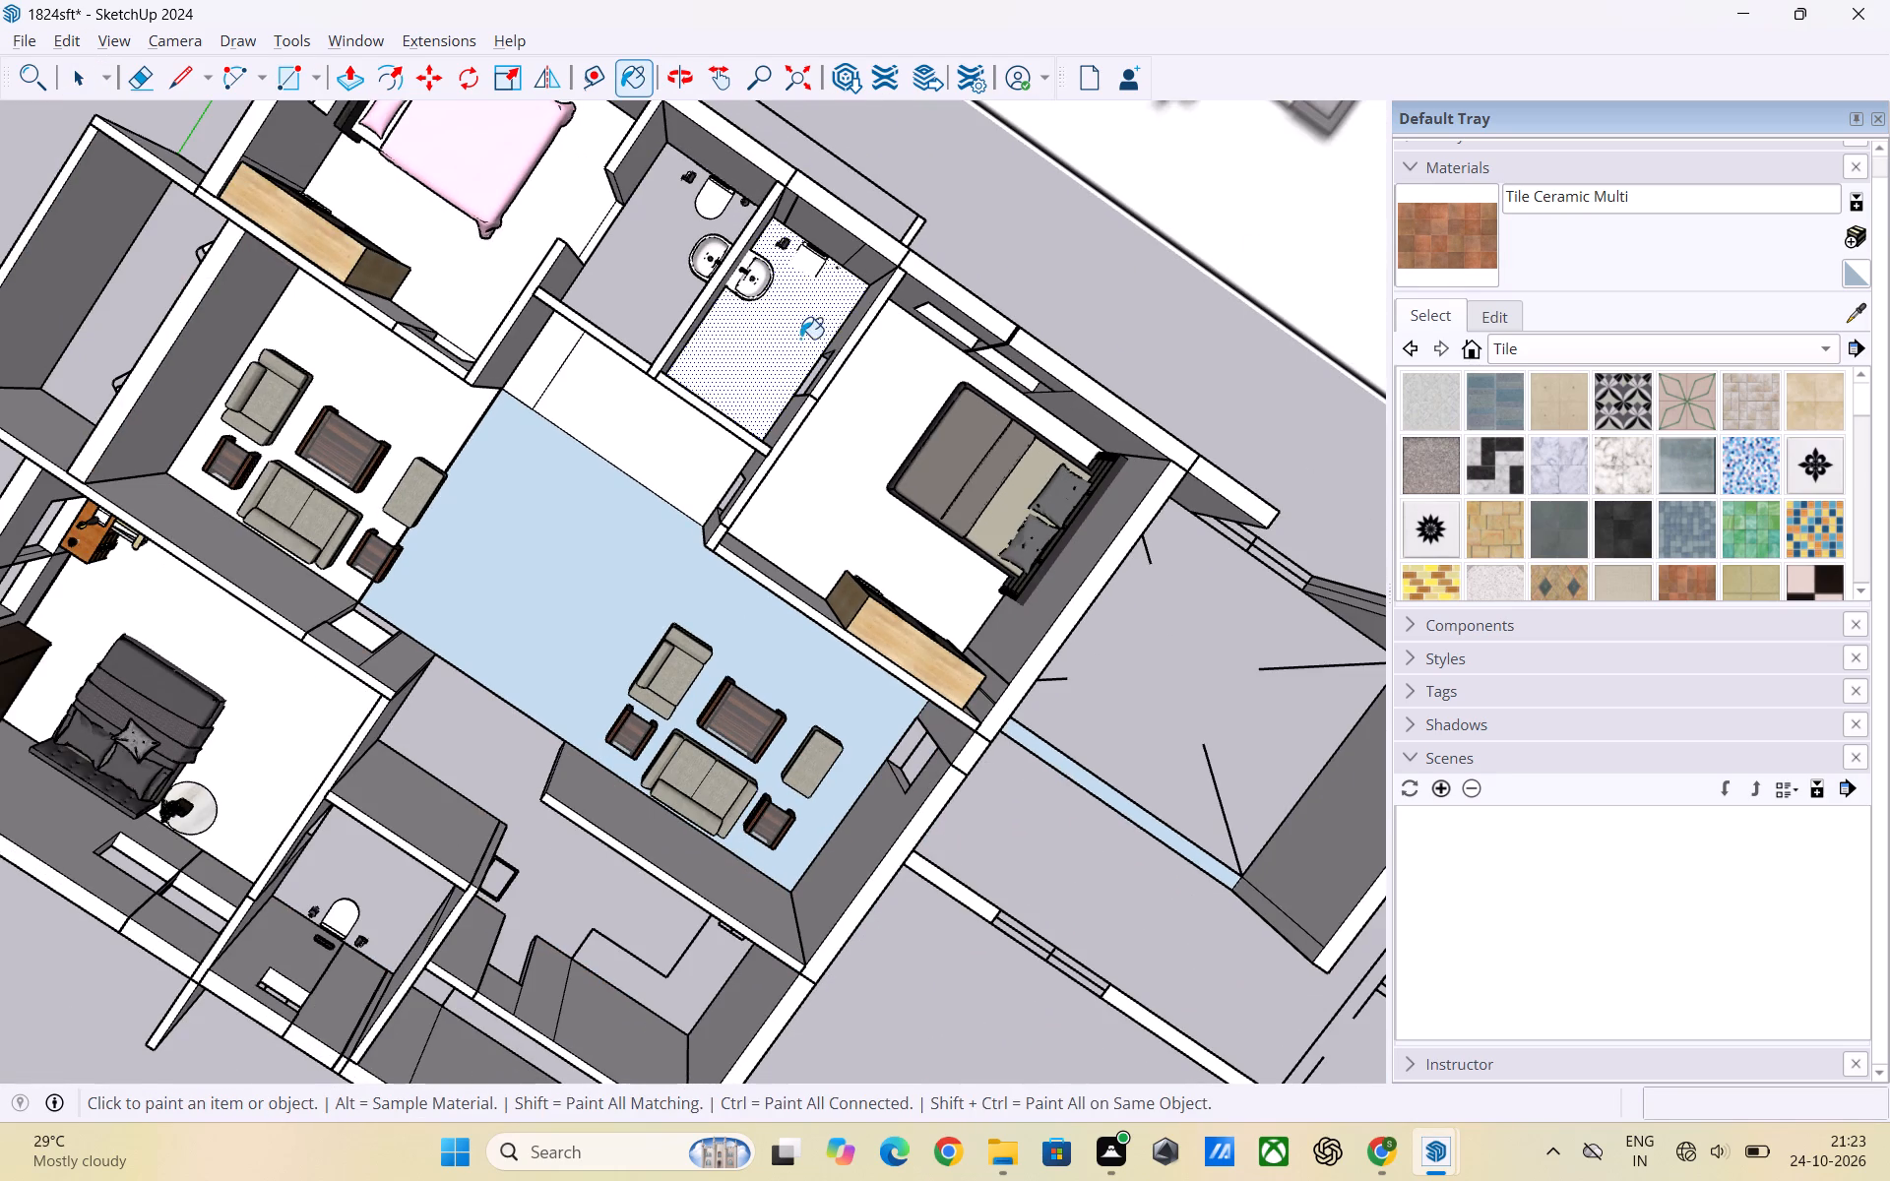
pyautogui.press('space')
pyautogui.click(1091, 296)
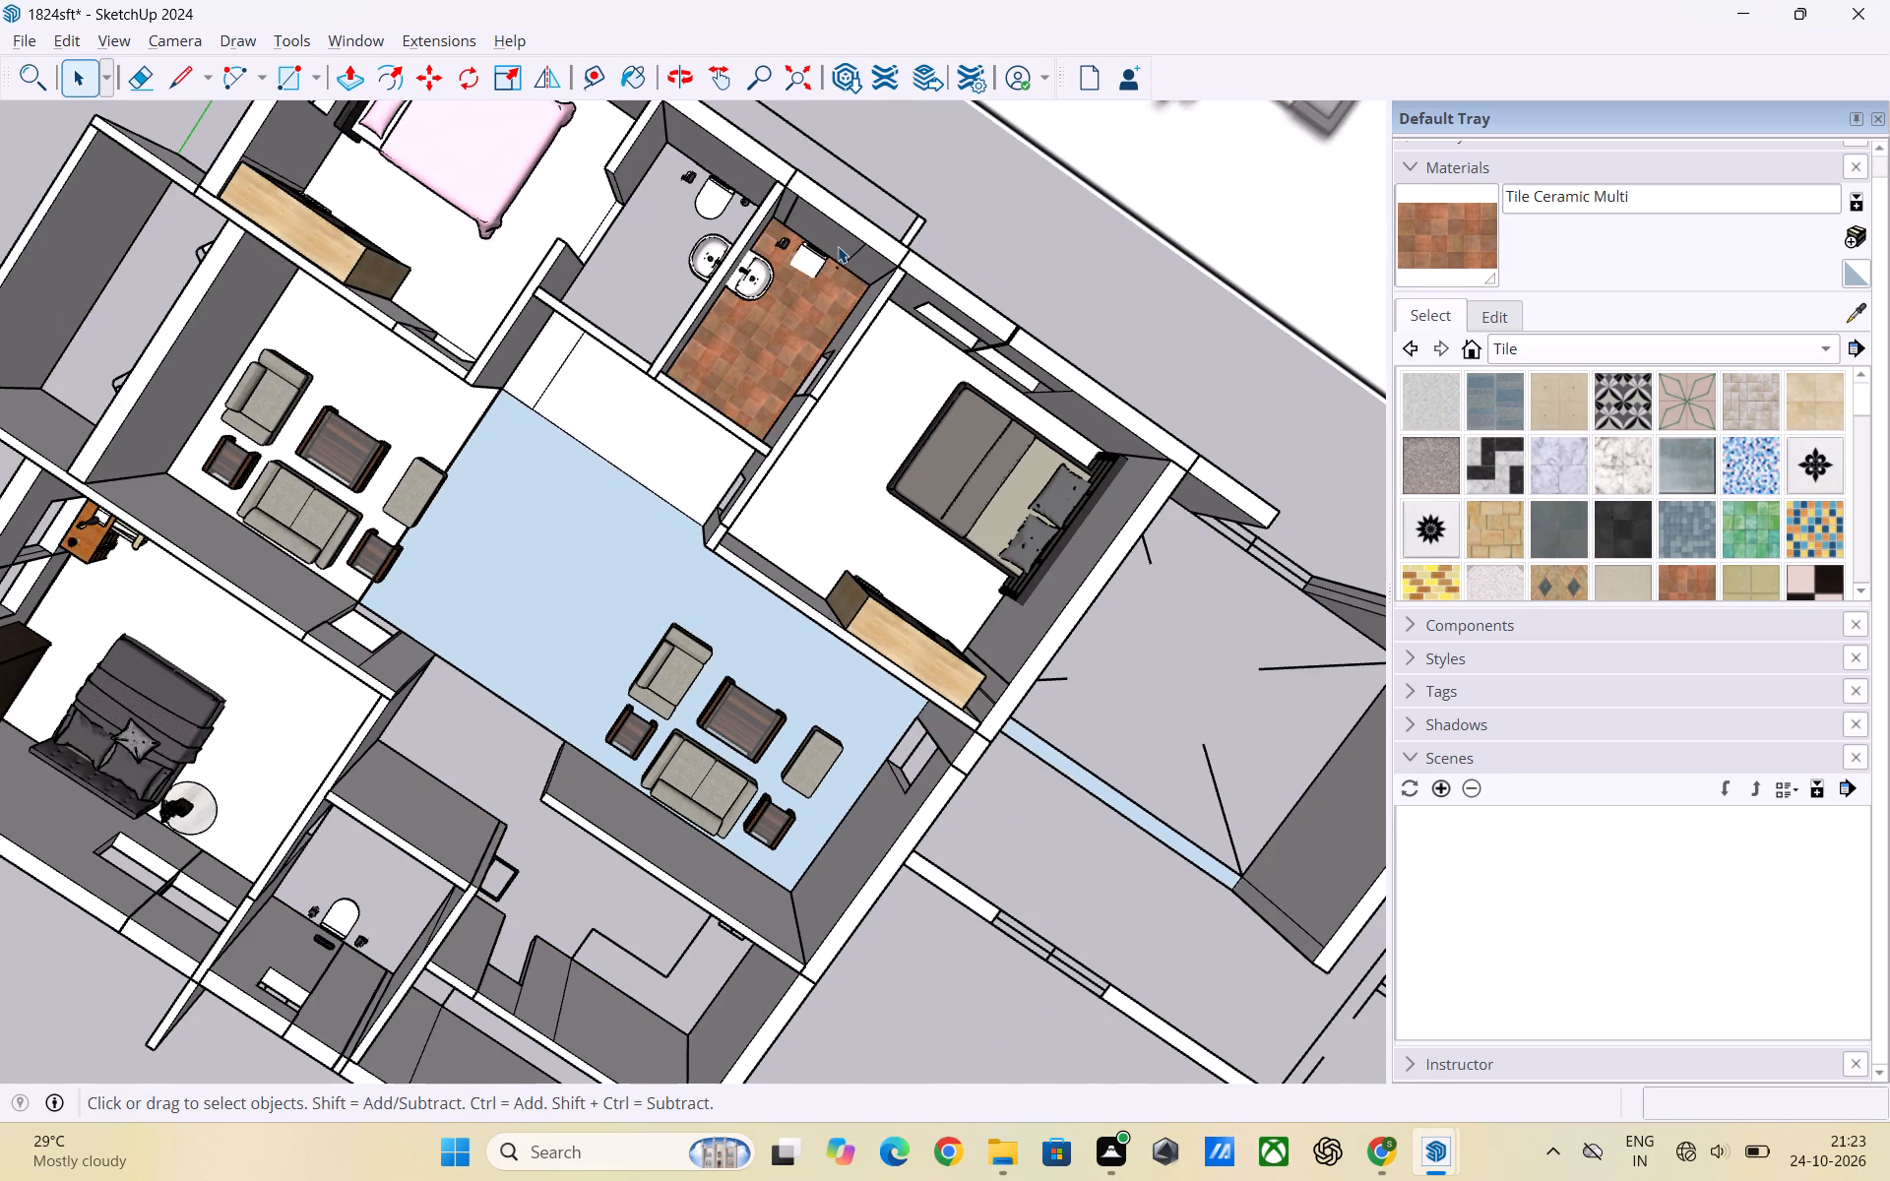
# Scale the tiled toilet's WC set by about 1.28 along the green axis and about 1.31 along the blue axis.
pyautogui.scroll(8, 838, 246)
pyautogui.click(802, 270)
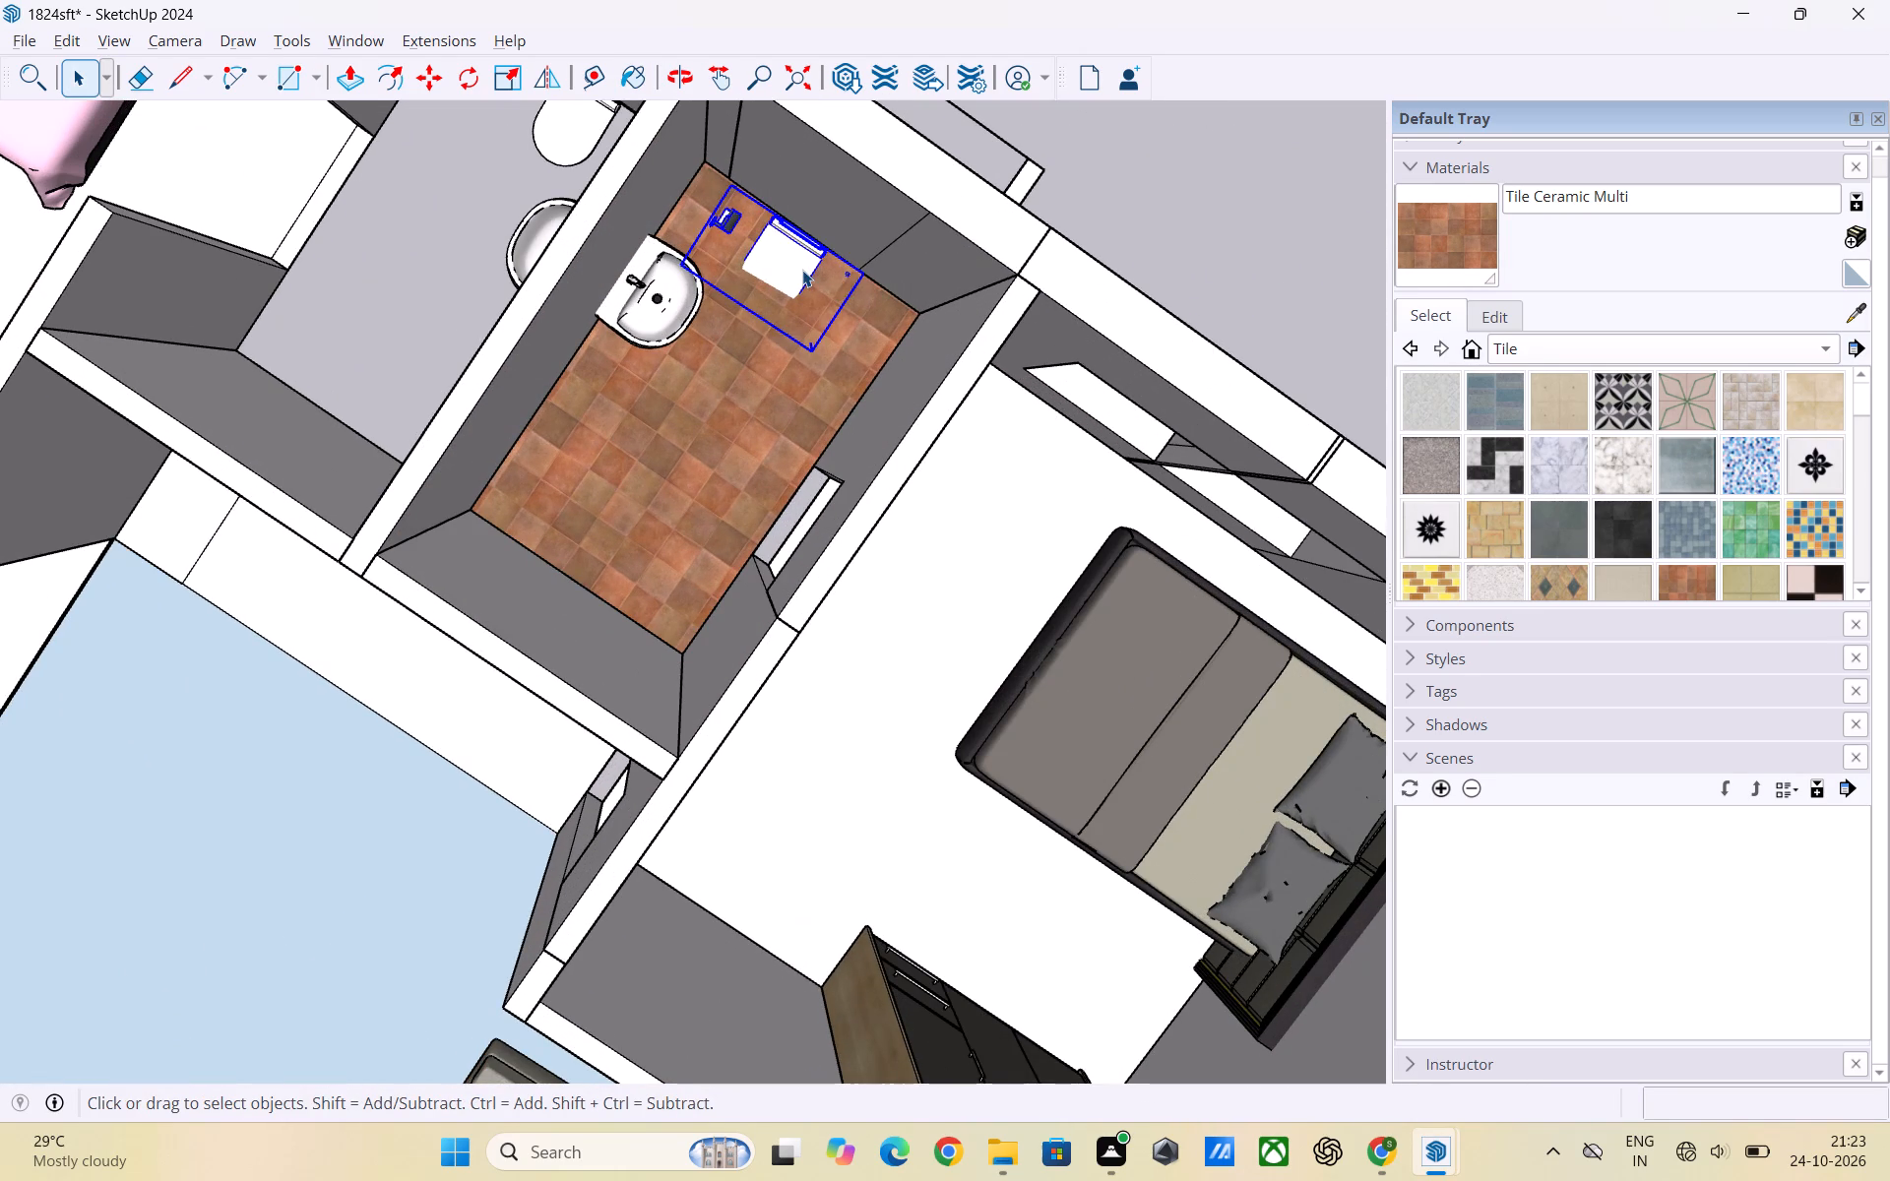
pyautogui.press('m')
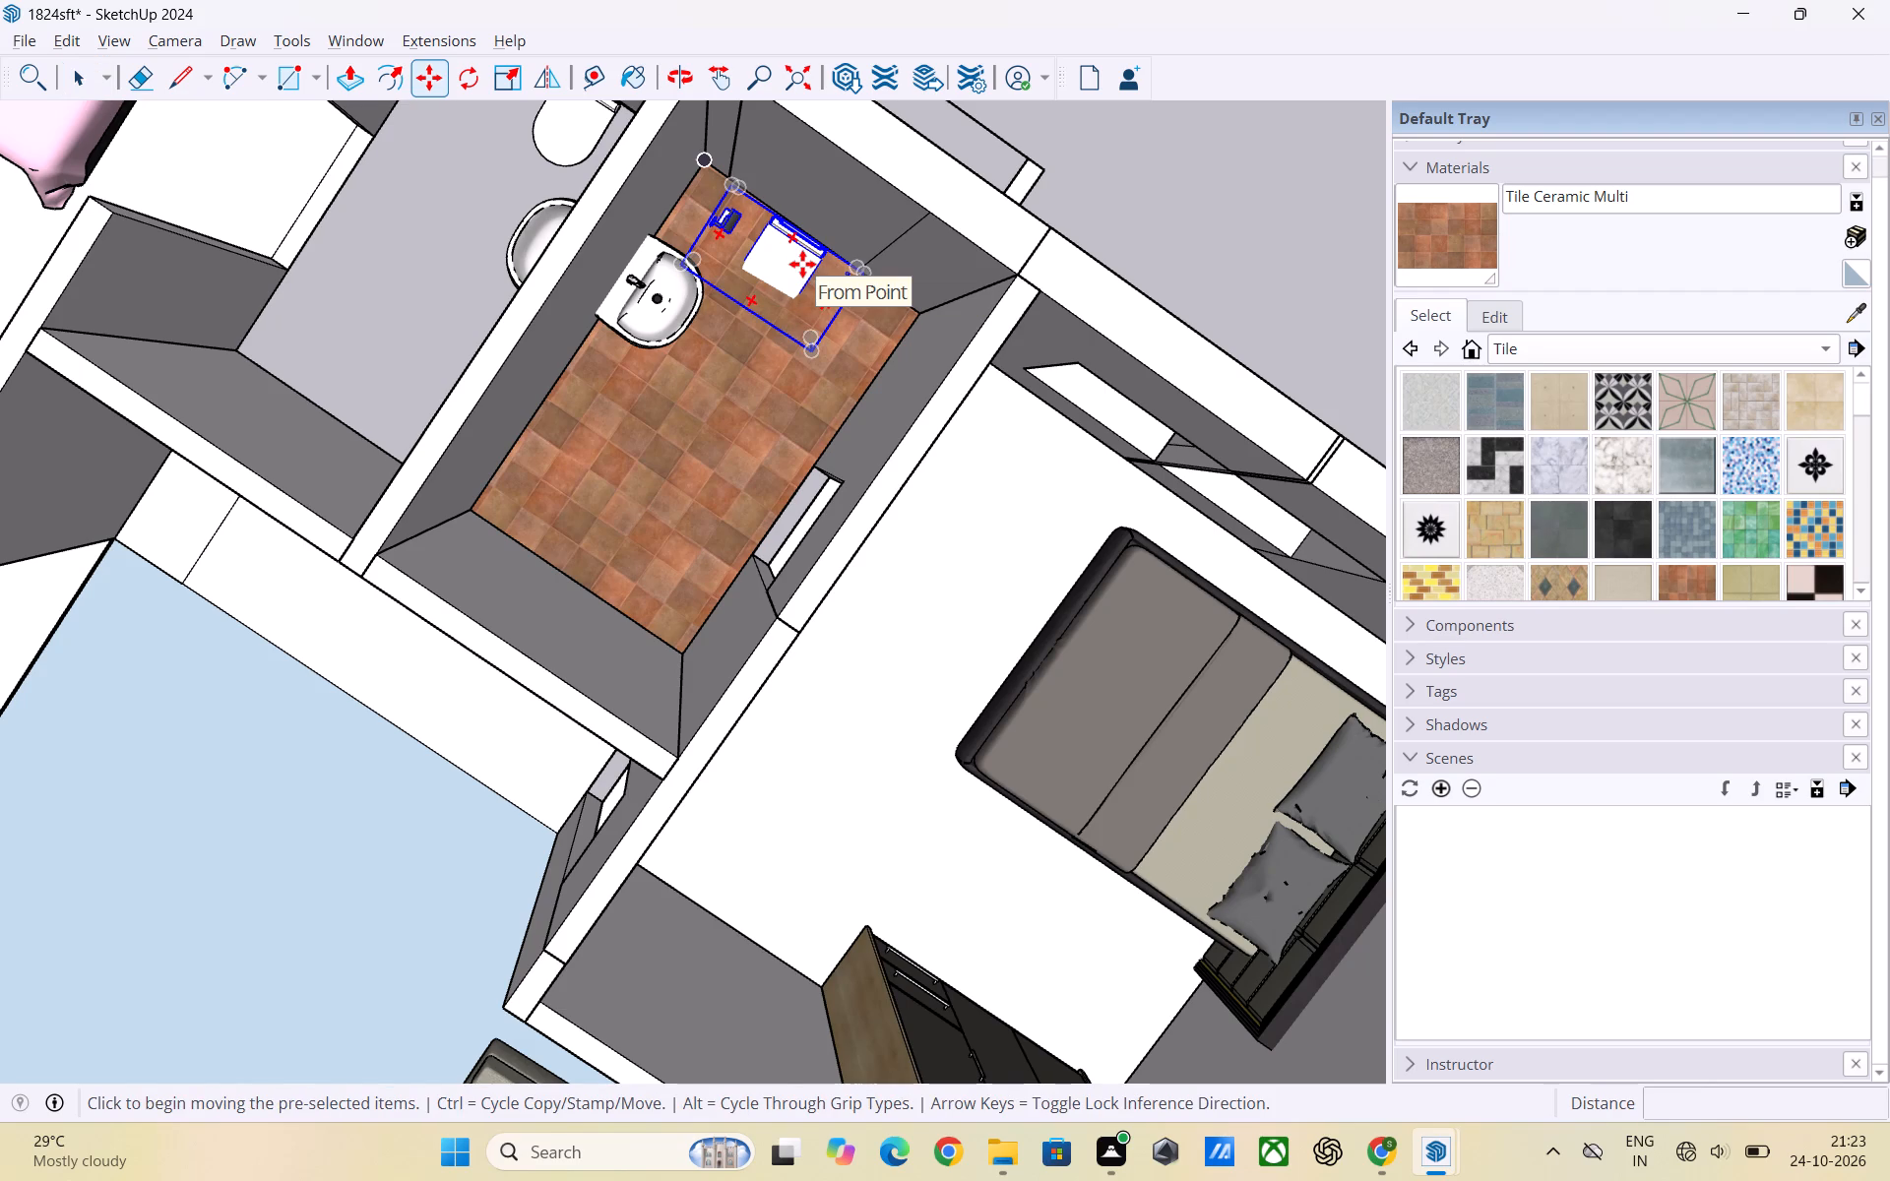
pyautogui.press('s')
pyautogui.click(745, 306)
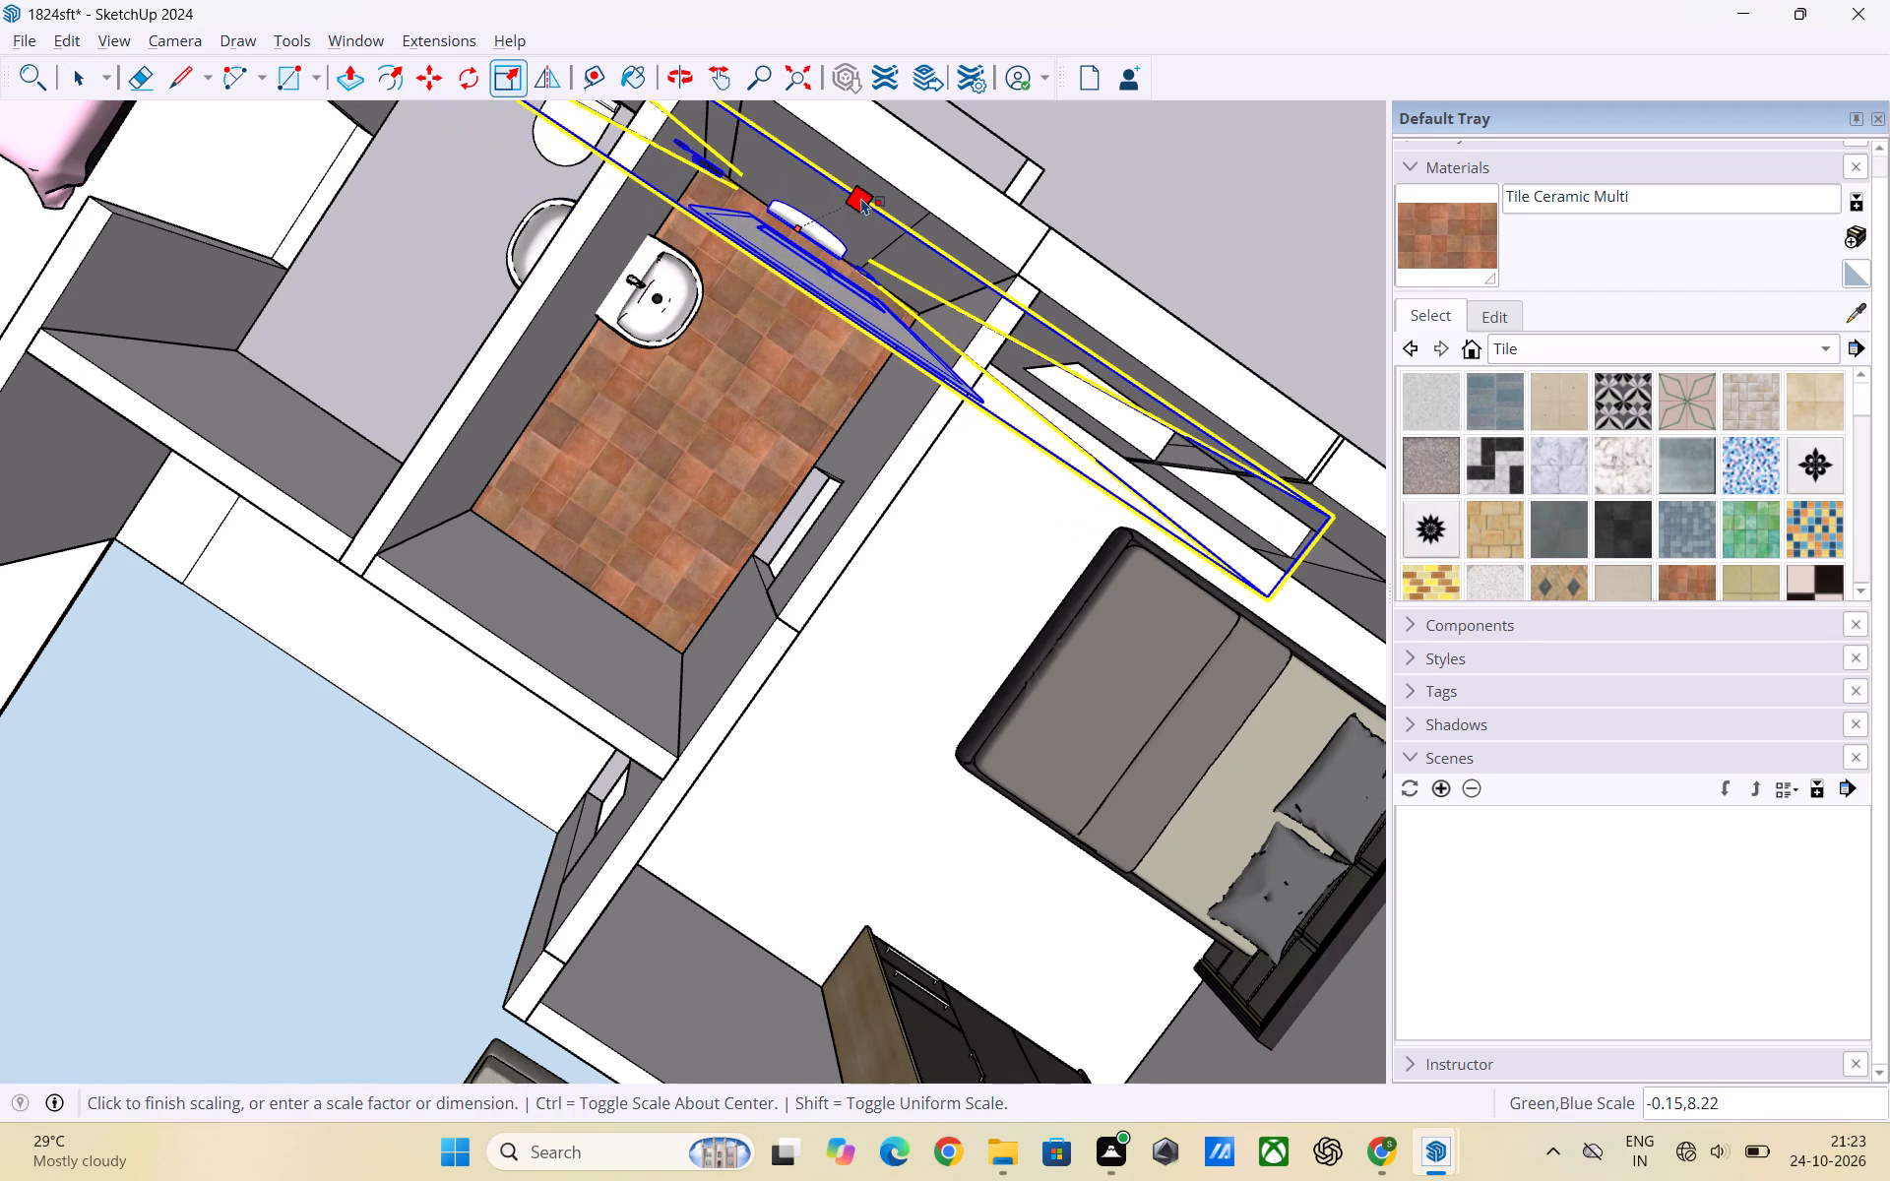
pyautogui.press('space')
pyautogui.press('s')
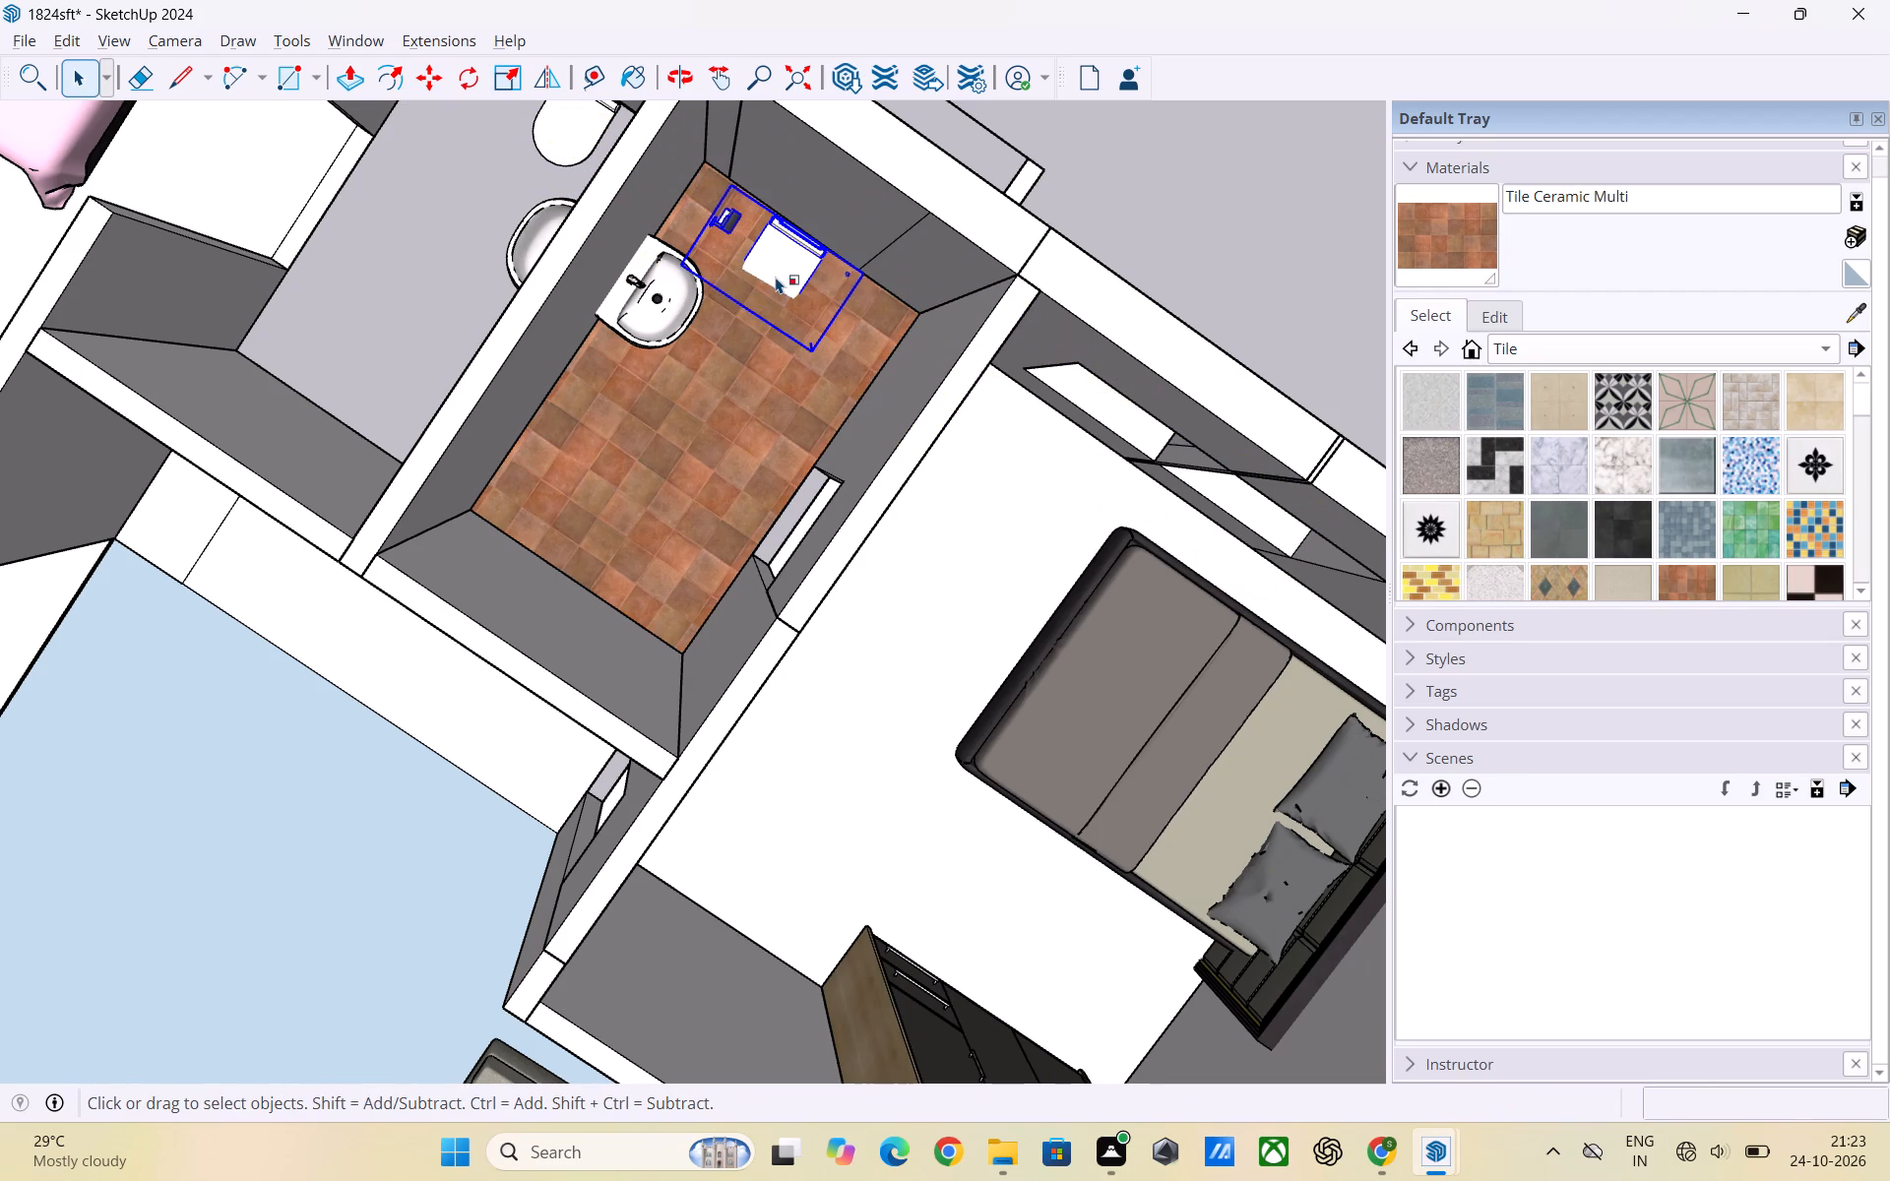
pyautogui.scroll(7, 738, 302)
pyautogui.moveTo(738, 318); pyautogui.dragTo(759, 246, button='middle')
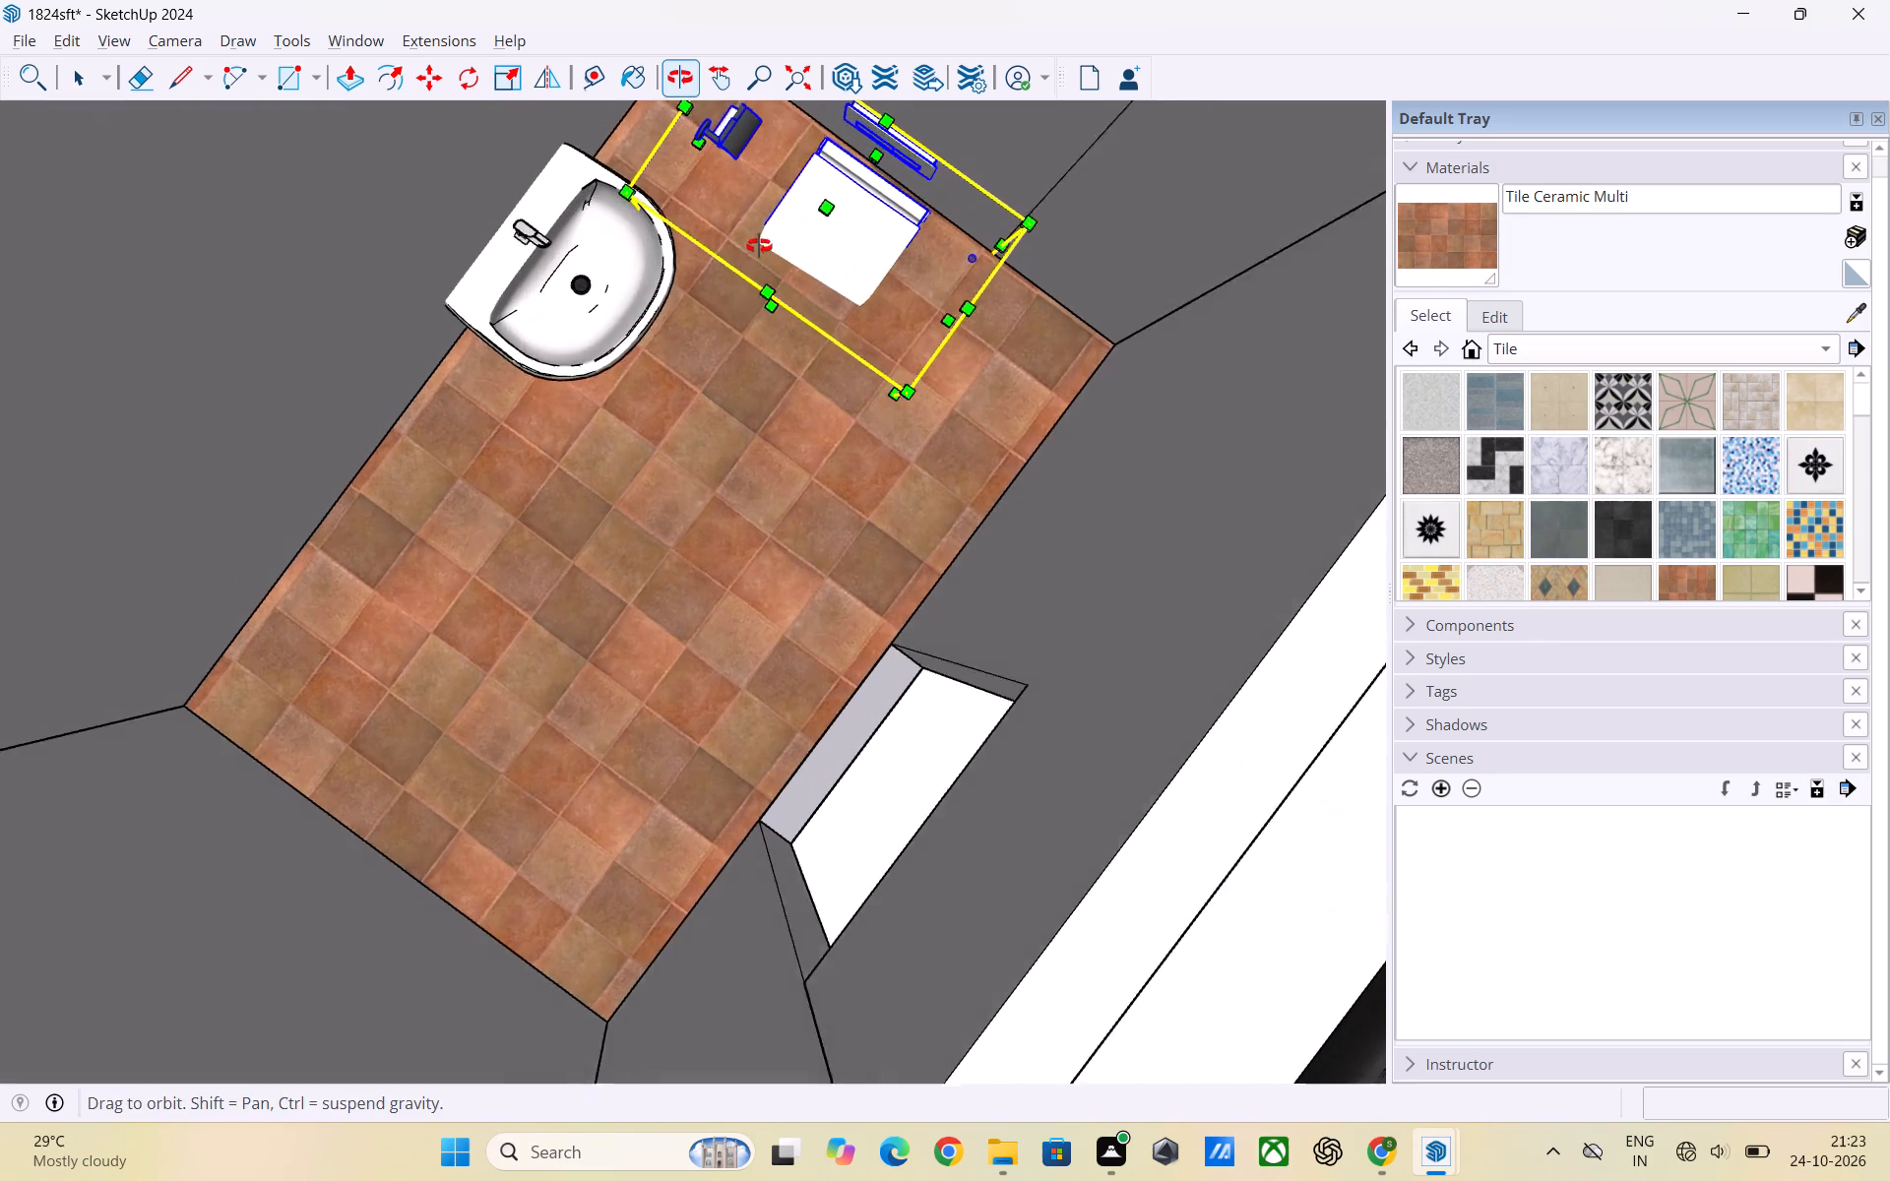
pyautogui.moveTo(759, 246); pyautogui.dragTo(773, 218, button='middle')
pyautogui.scroll(3, 747, 340)
pyautogui.click(776, 303)
pyautogui.click(740, 356)
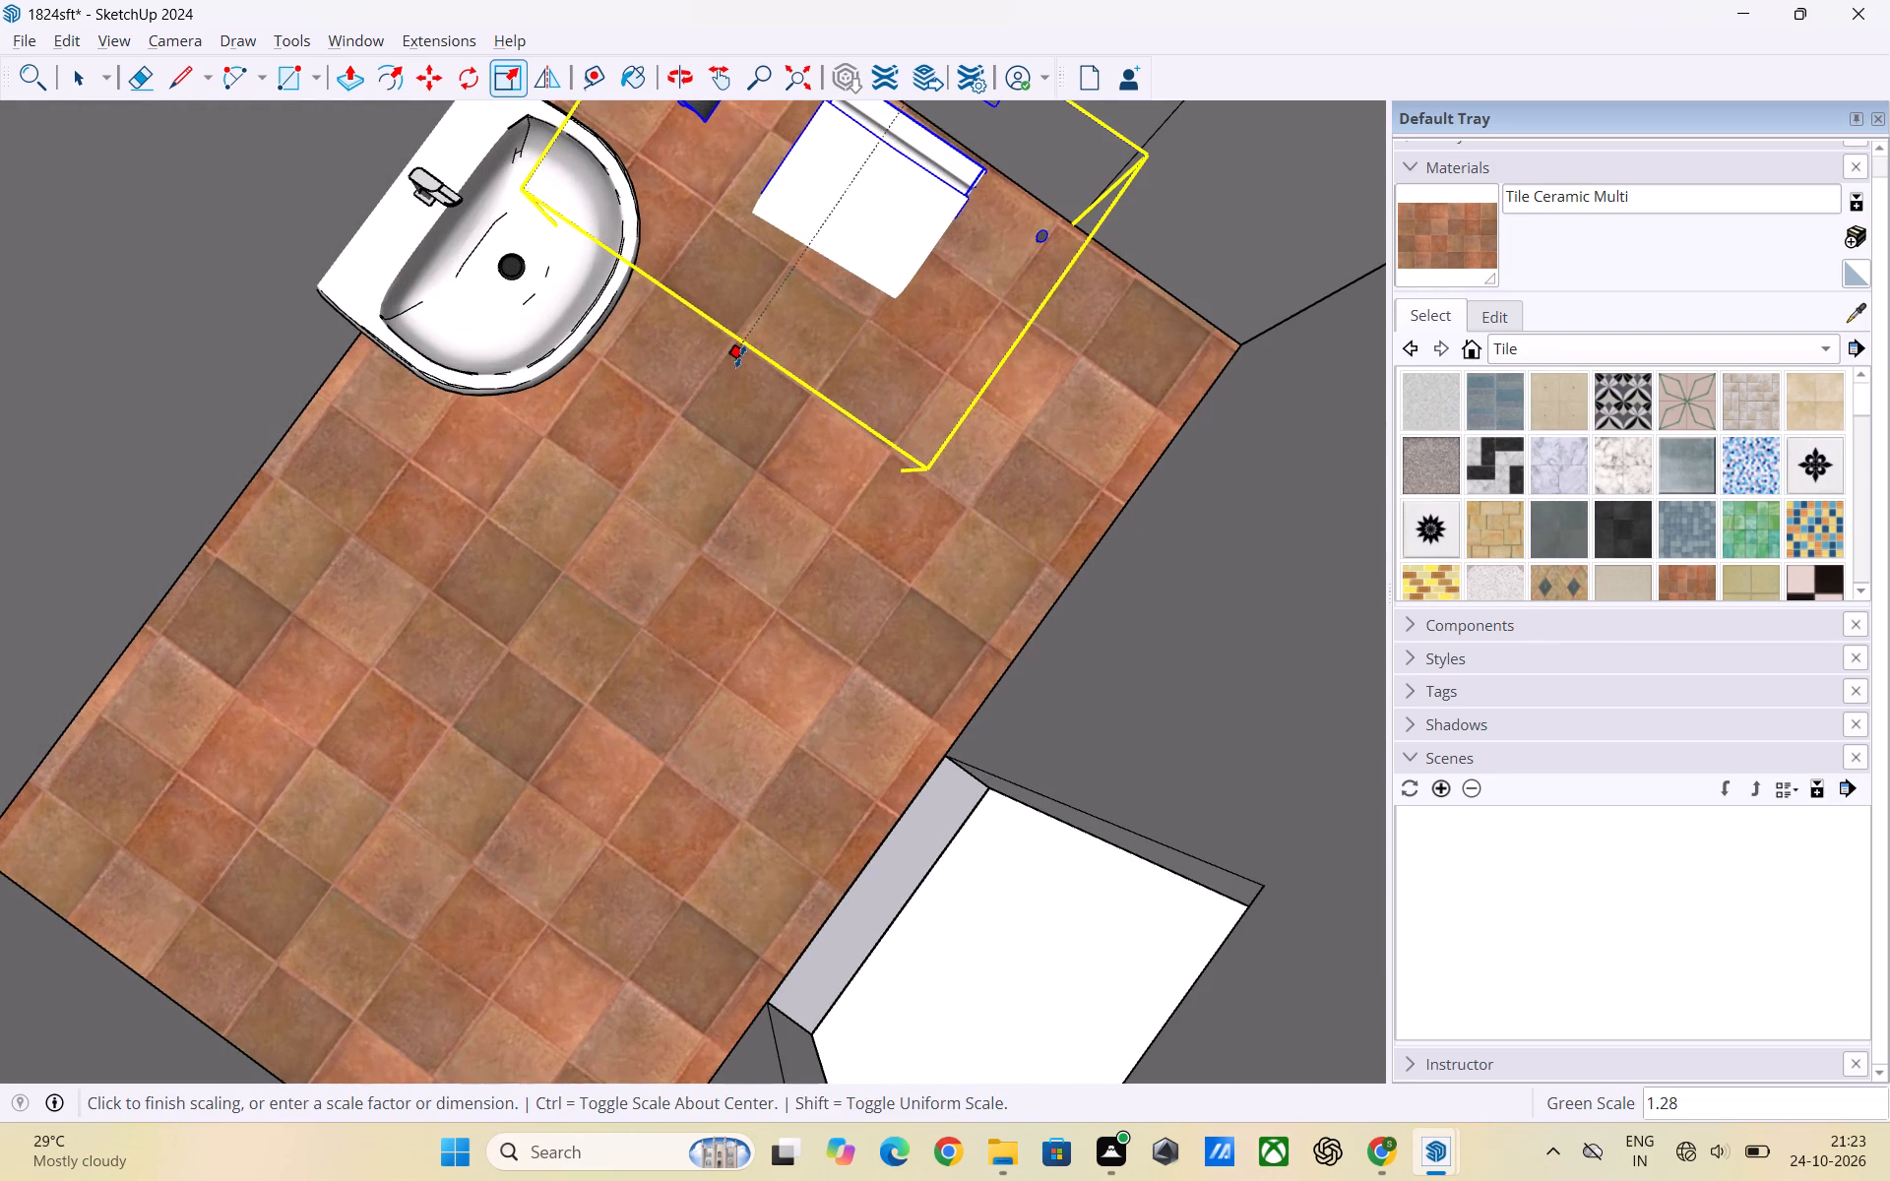
pyautogui.click(833, 176)
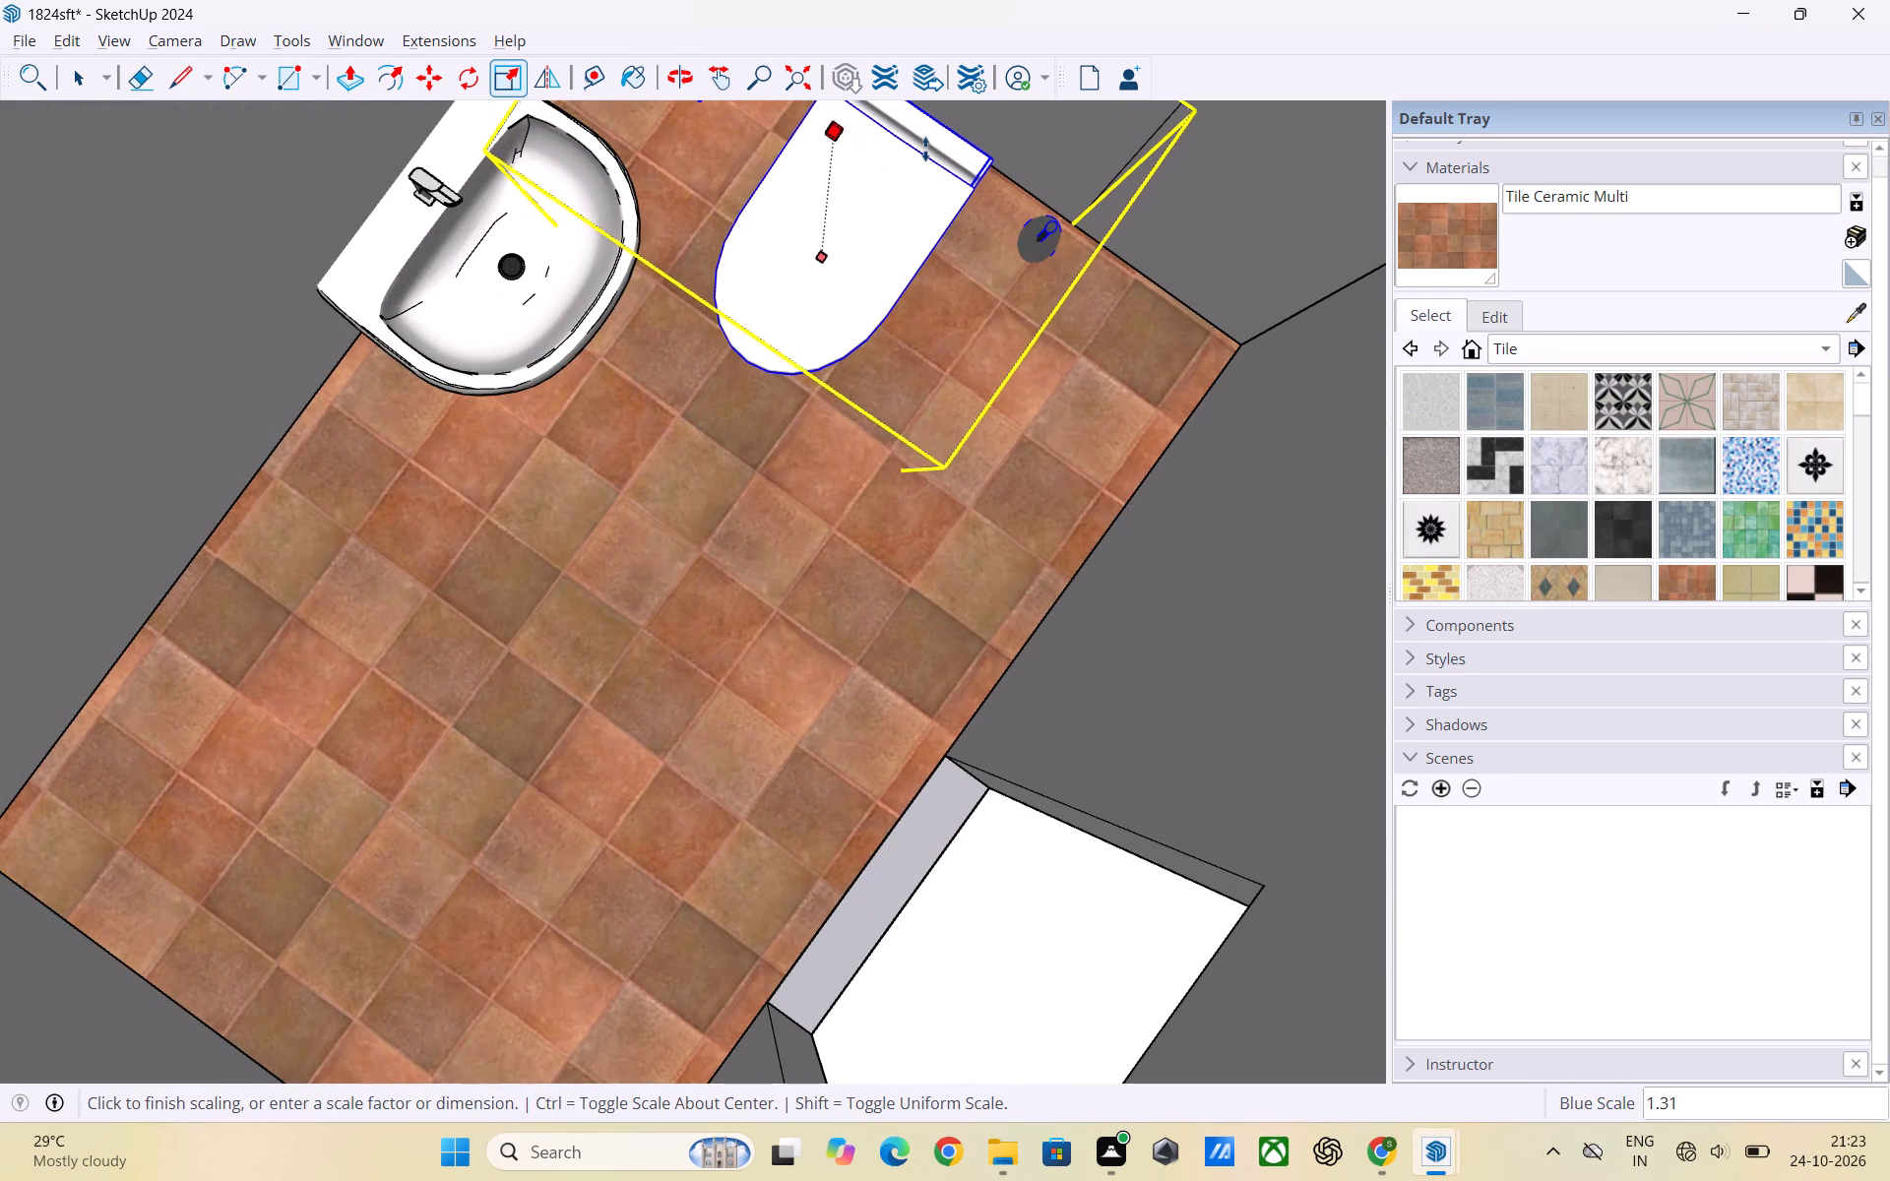
pyautogui.click(925, 149)
pyautogui.press('space')
pyautogui.scroll(-9, 736, 422)
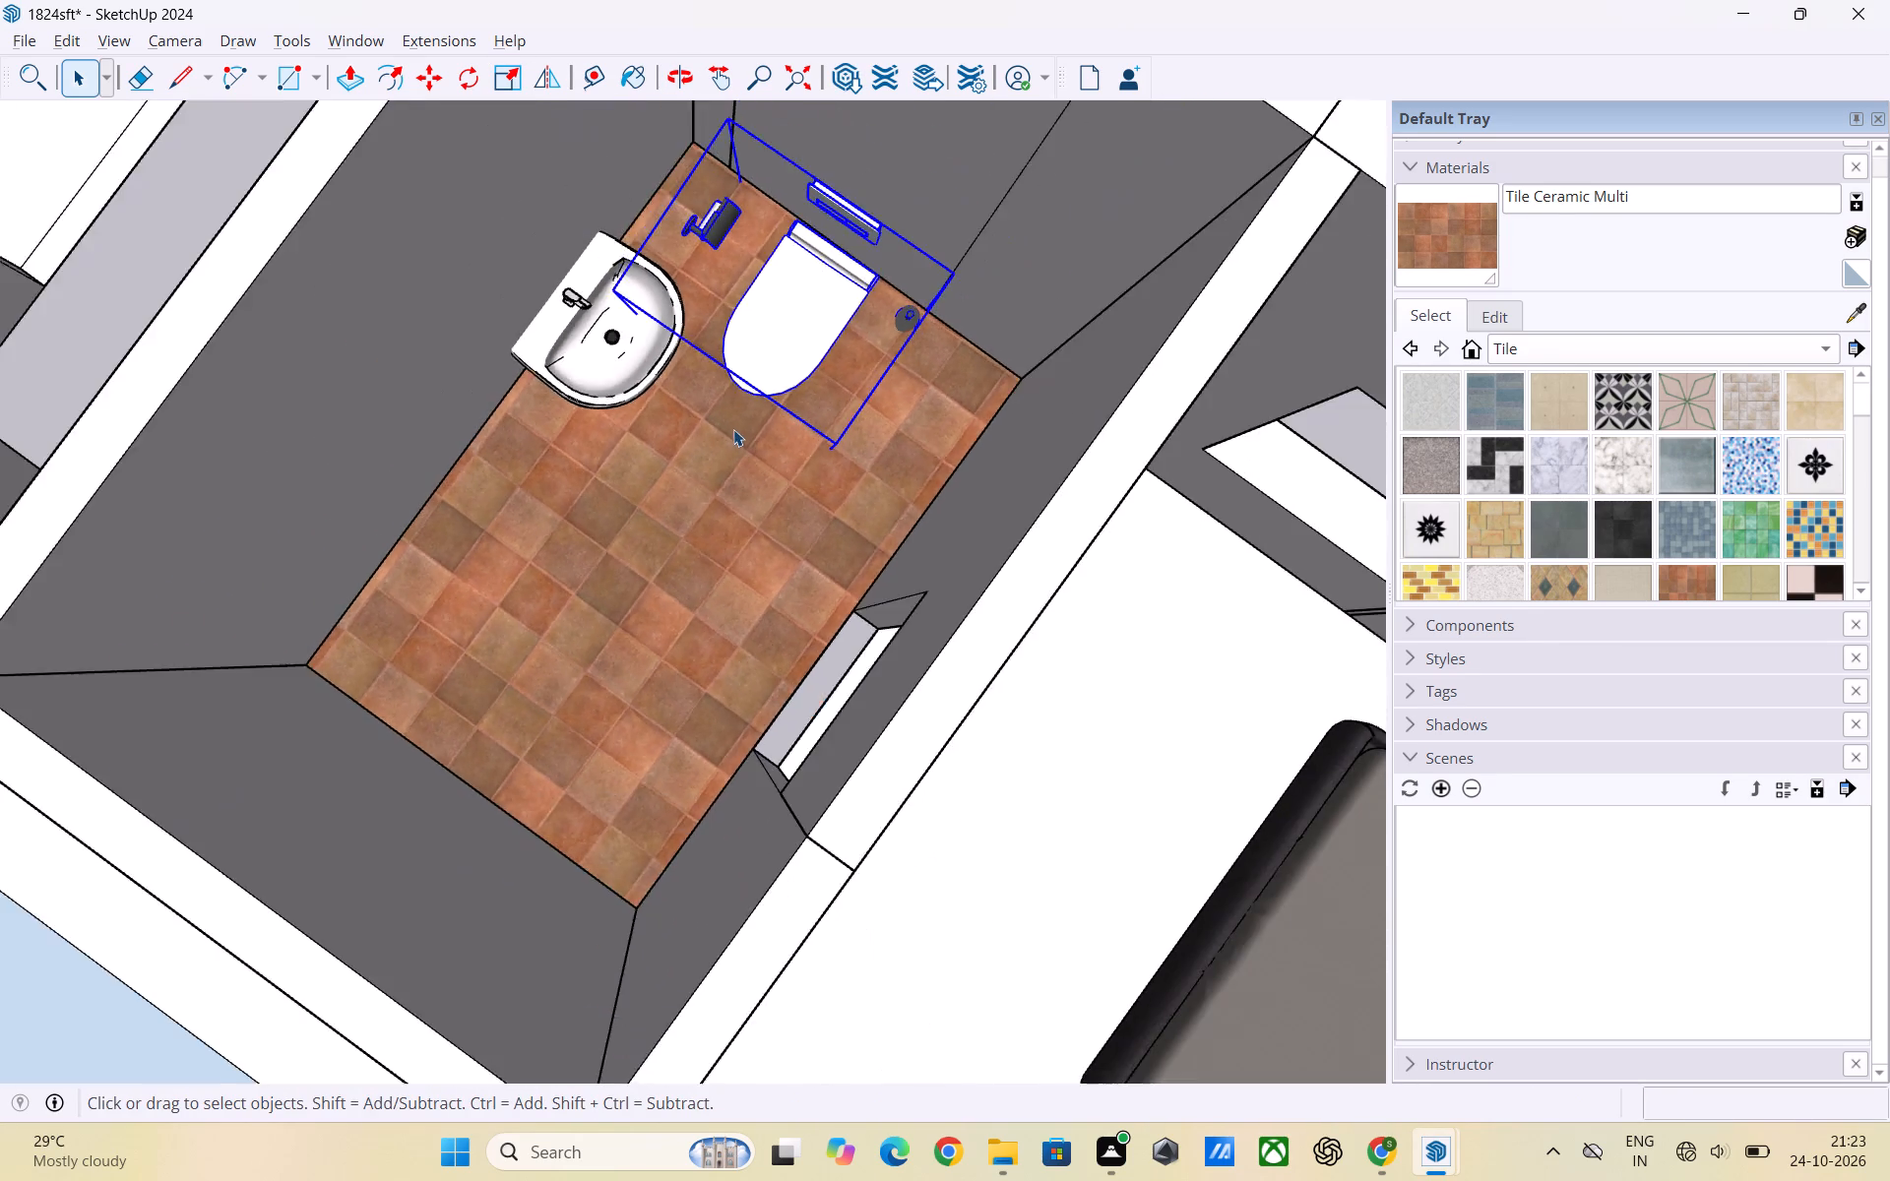
pyautogui.scroll(-2, 733, 429)
pyautogui.click(1086, 157)
# Examine the tiled toilet's fittings up close, followed by the whole apartment alongside the reference floor plan.
pyautogui.scroll(3, 793, 348)
pyautogui.moveTo(800, 363); pyautogui.dragTo(891, 229, button='middle')
pyautogui.scroll(2, 644, 428)
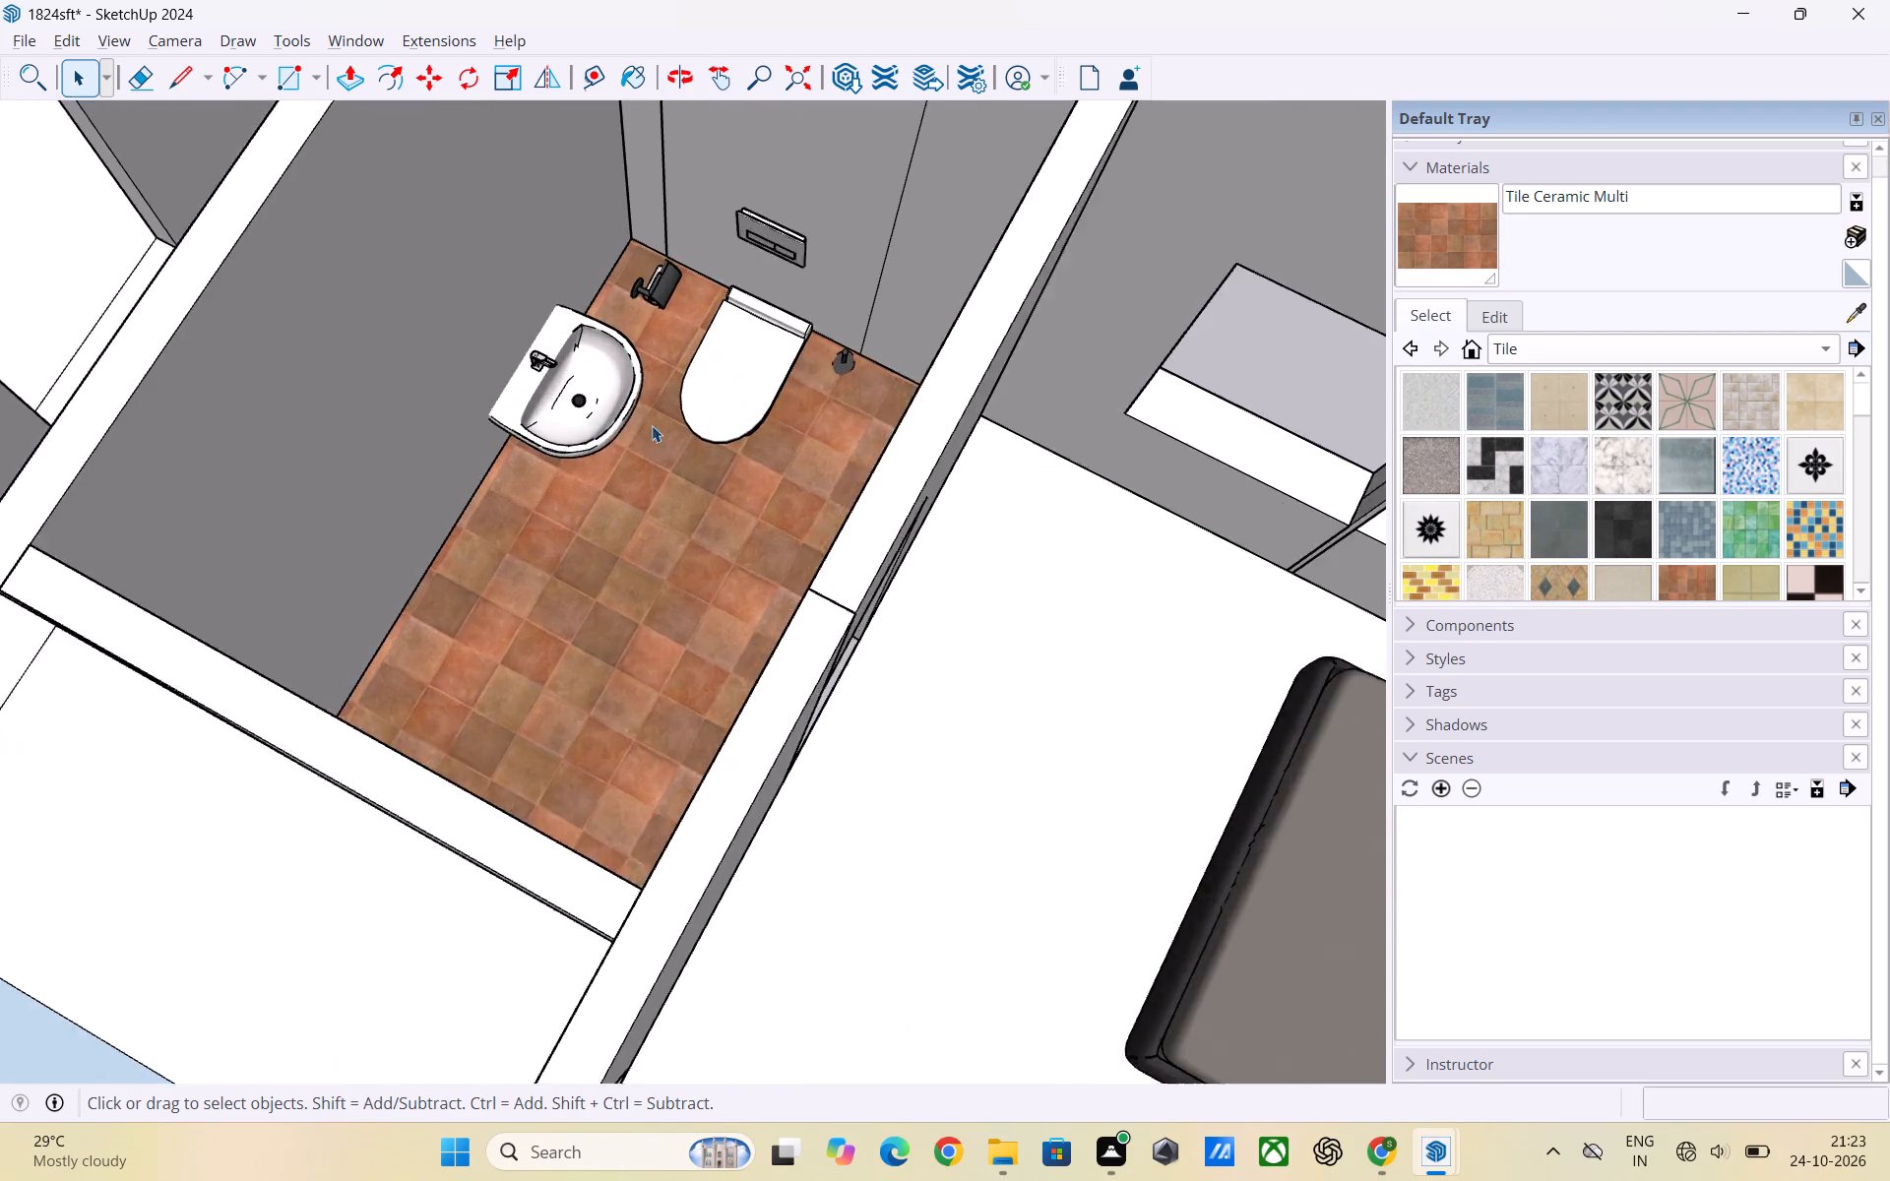
pyautogui.scroll(1, 652, 425)
pyautogui.scroll(-18, 723, 393)
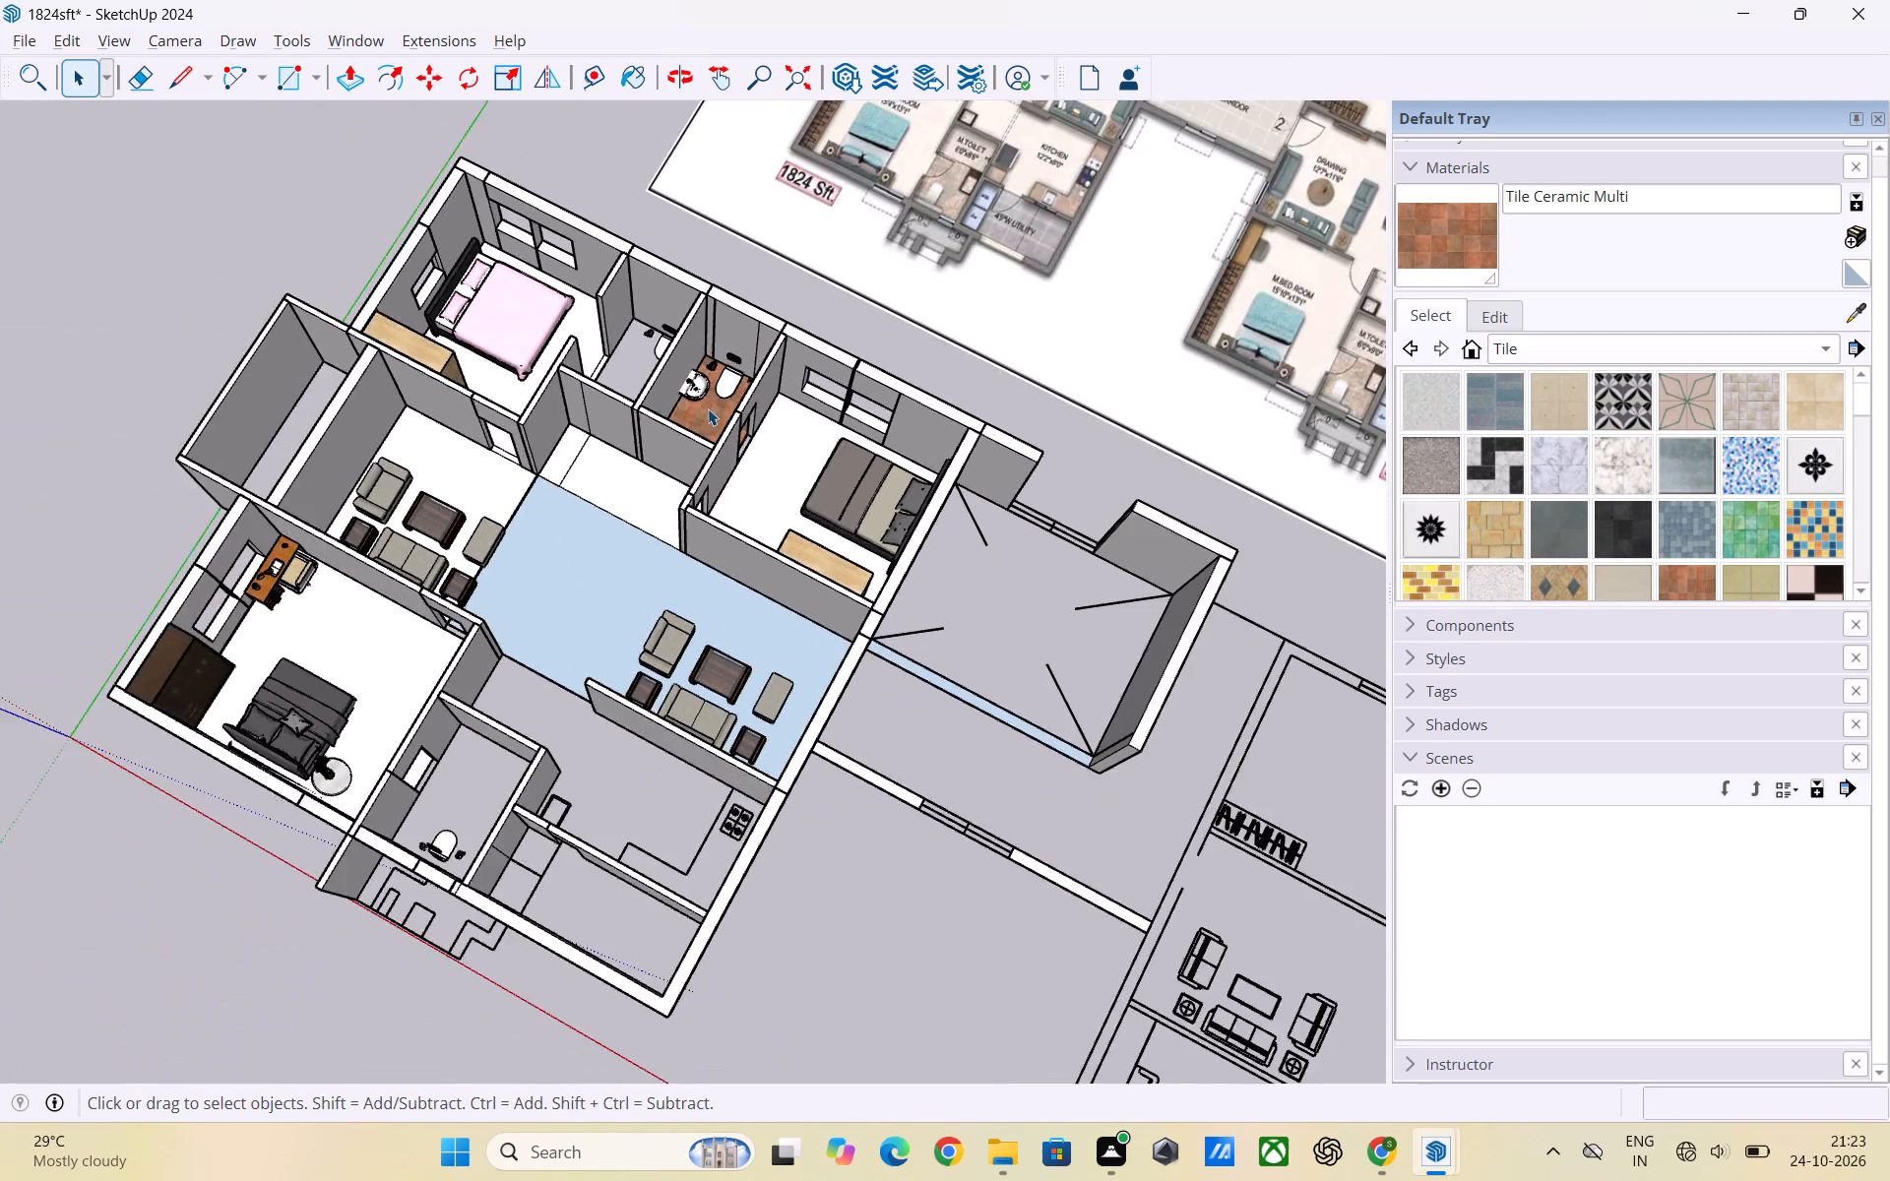
pyautogui.scroll(-8, 708, 408)
pyautogui.moveTo(694, 420); pyautogui.dragTo(770, 469, button='middle')
pyautogui.scroll(3, 738, 458)
pyautogui.scroll(-3, 300, 464)
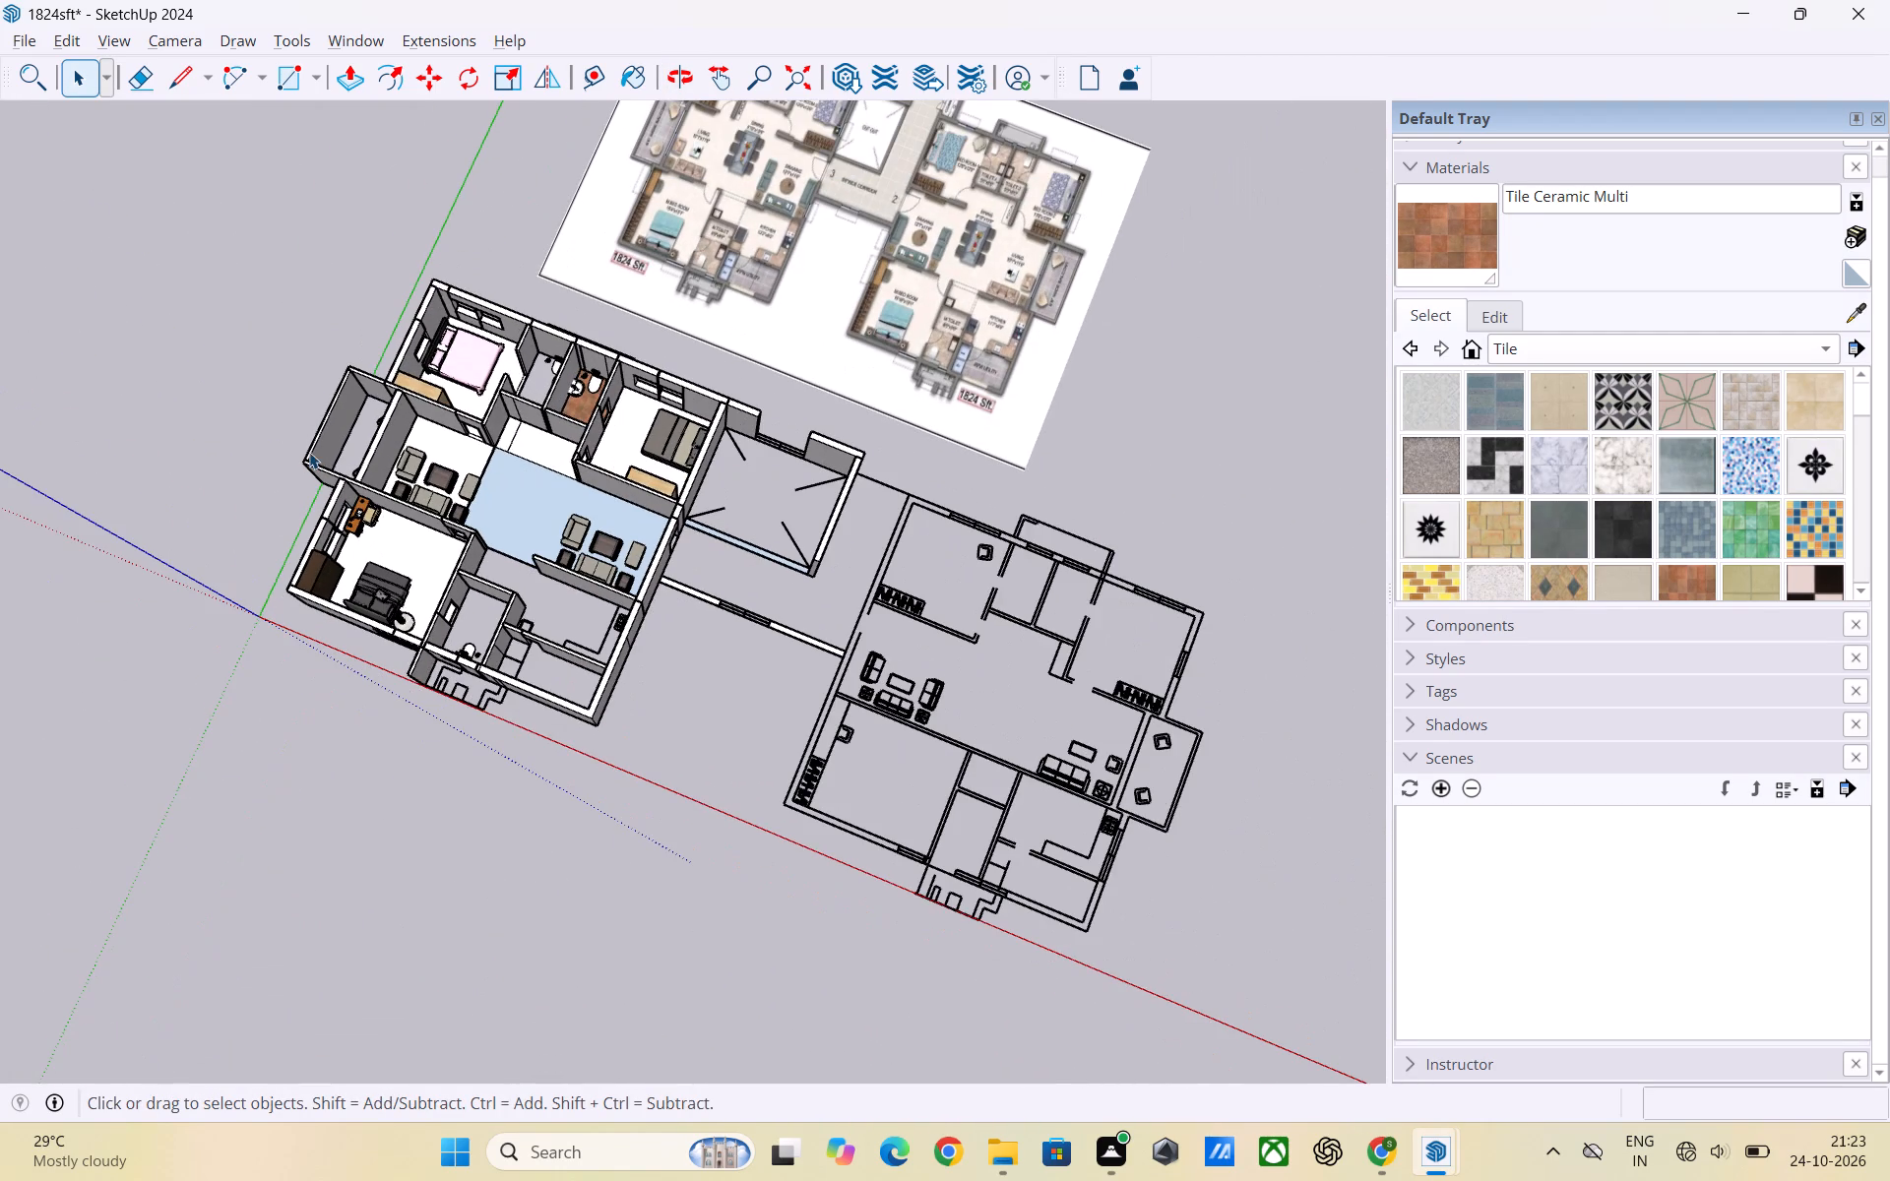
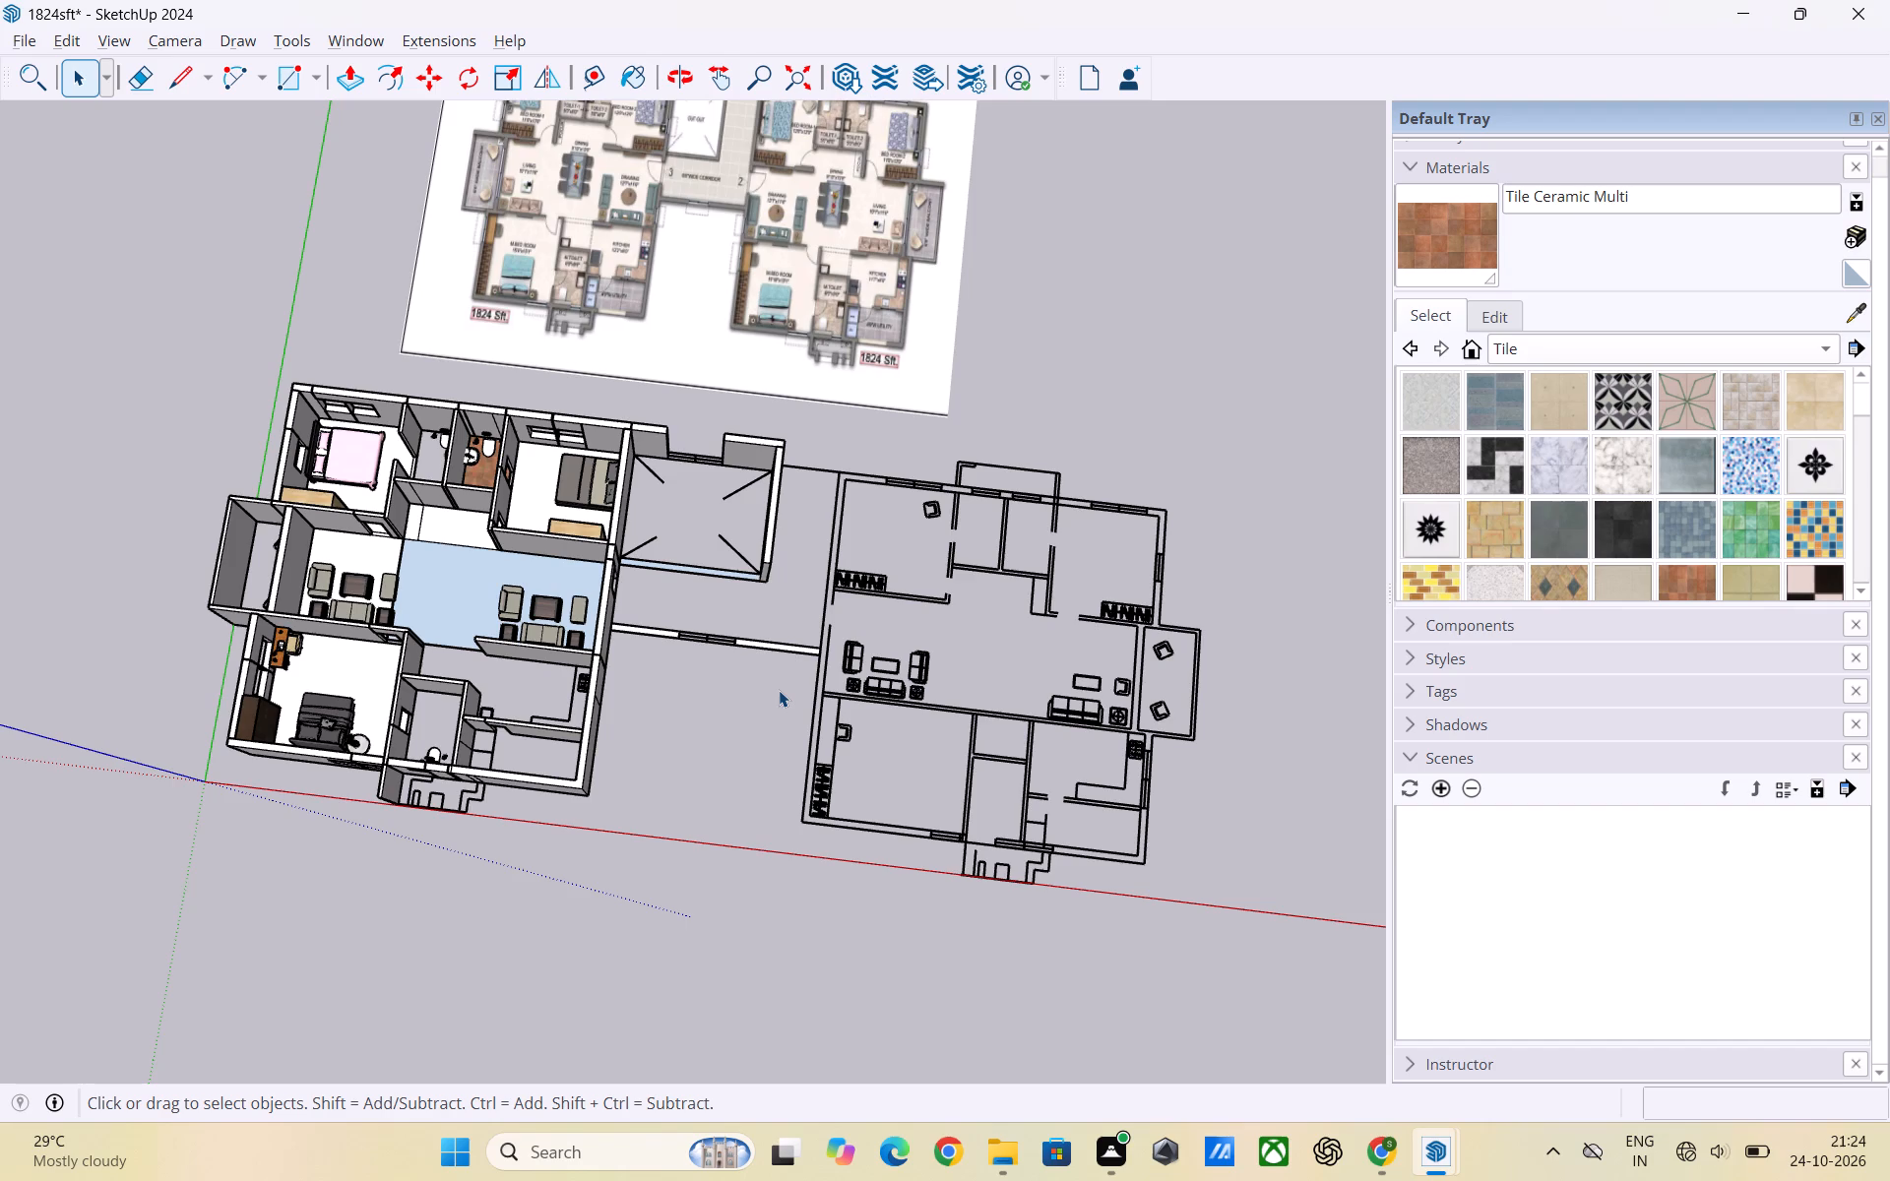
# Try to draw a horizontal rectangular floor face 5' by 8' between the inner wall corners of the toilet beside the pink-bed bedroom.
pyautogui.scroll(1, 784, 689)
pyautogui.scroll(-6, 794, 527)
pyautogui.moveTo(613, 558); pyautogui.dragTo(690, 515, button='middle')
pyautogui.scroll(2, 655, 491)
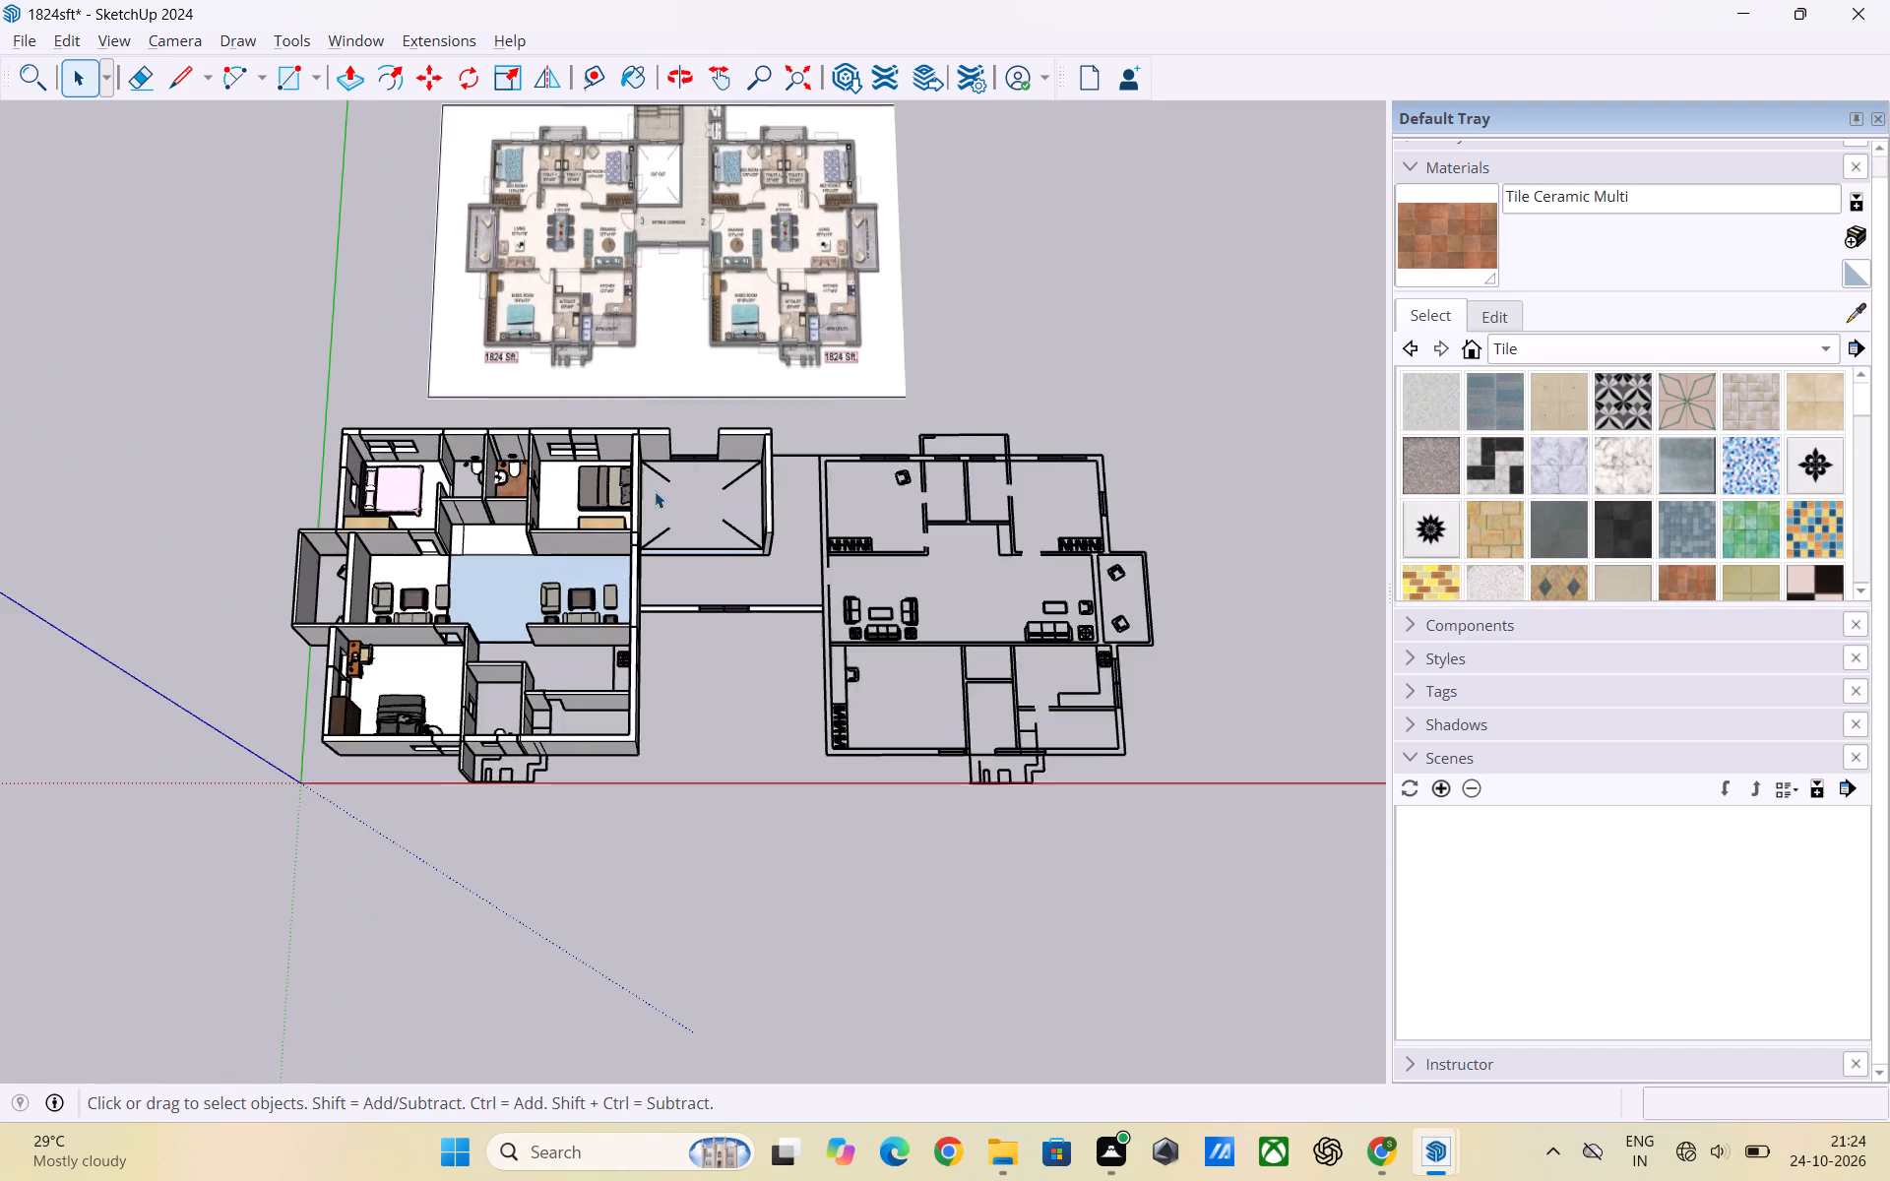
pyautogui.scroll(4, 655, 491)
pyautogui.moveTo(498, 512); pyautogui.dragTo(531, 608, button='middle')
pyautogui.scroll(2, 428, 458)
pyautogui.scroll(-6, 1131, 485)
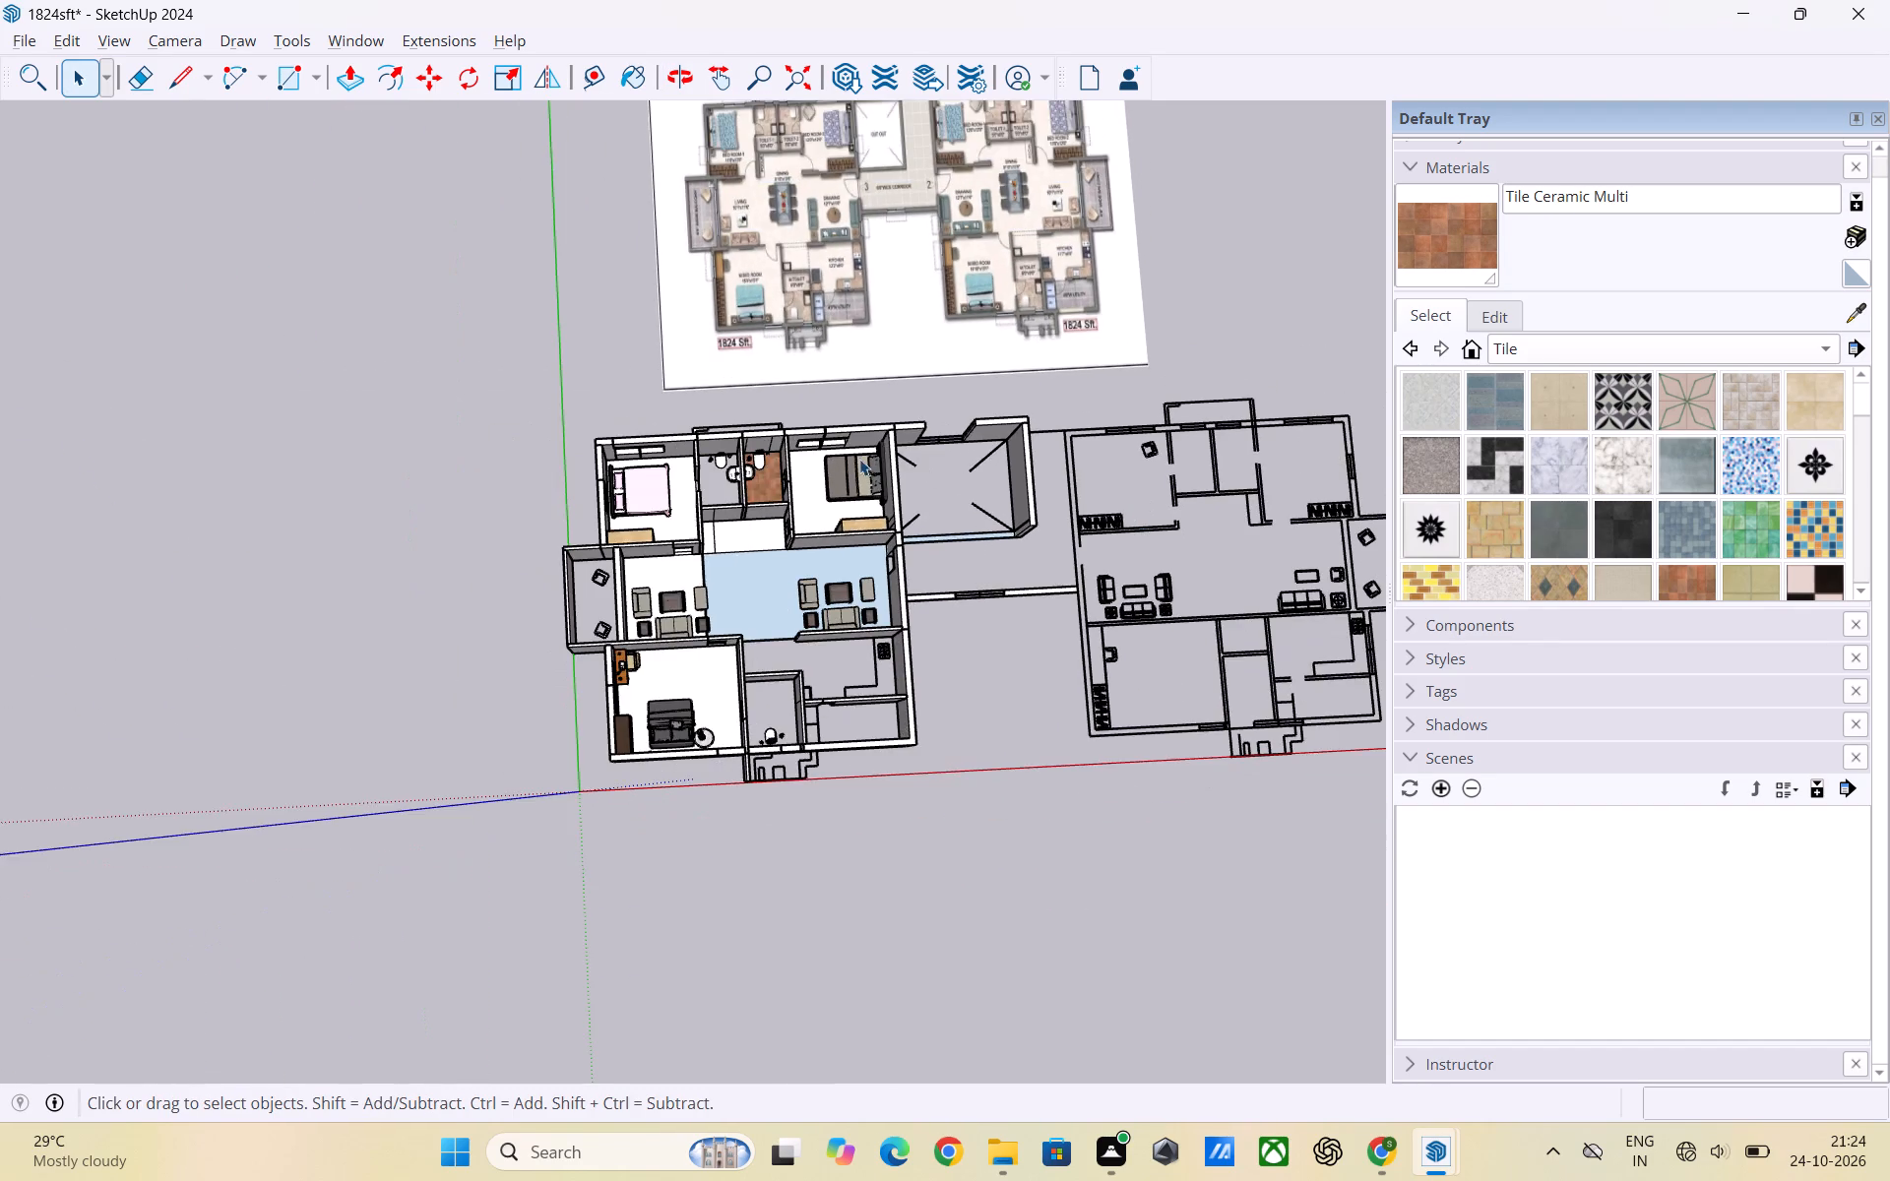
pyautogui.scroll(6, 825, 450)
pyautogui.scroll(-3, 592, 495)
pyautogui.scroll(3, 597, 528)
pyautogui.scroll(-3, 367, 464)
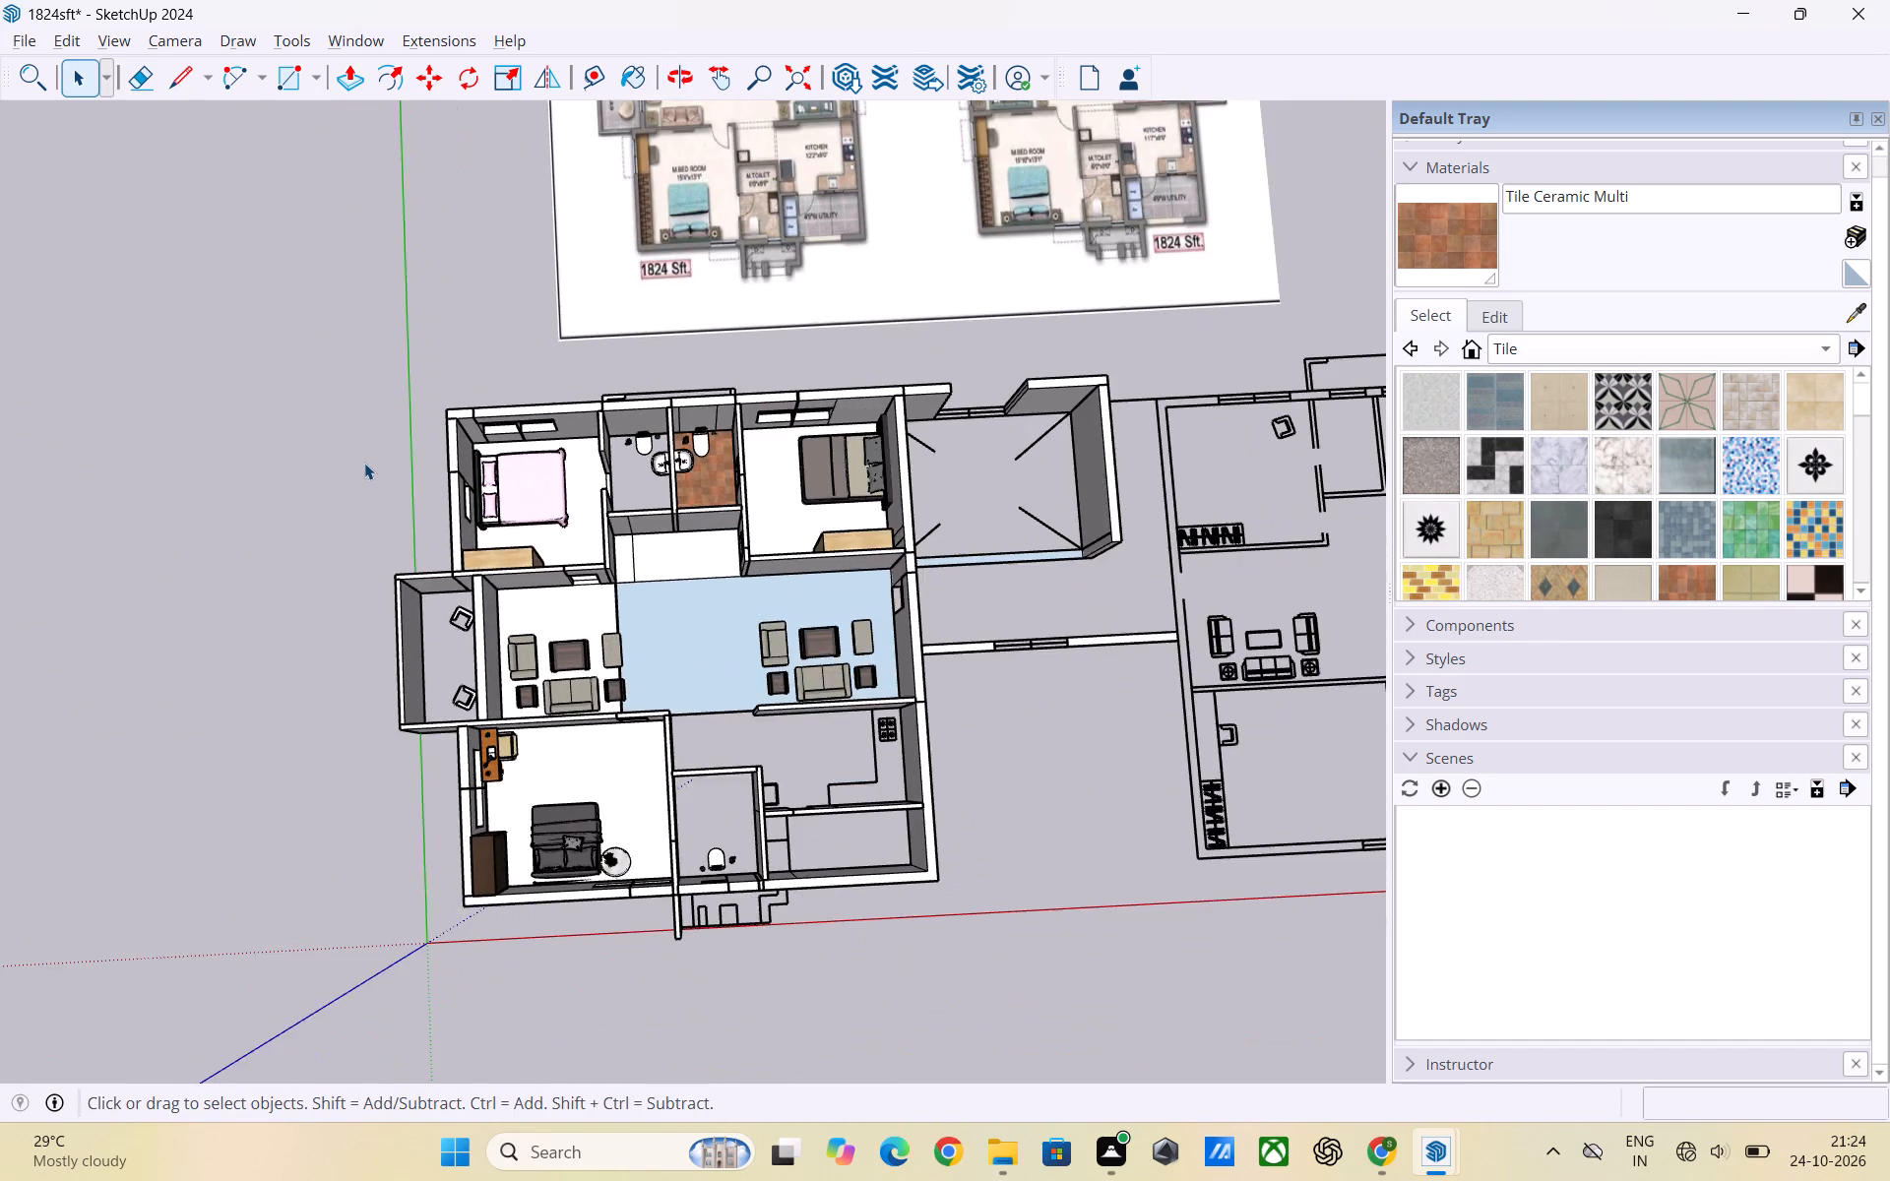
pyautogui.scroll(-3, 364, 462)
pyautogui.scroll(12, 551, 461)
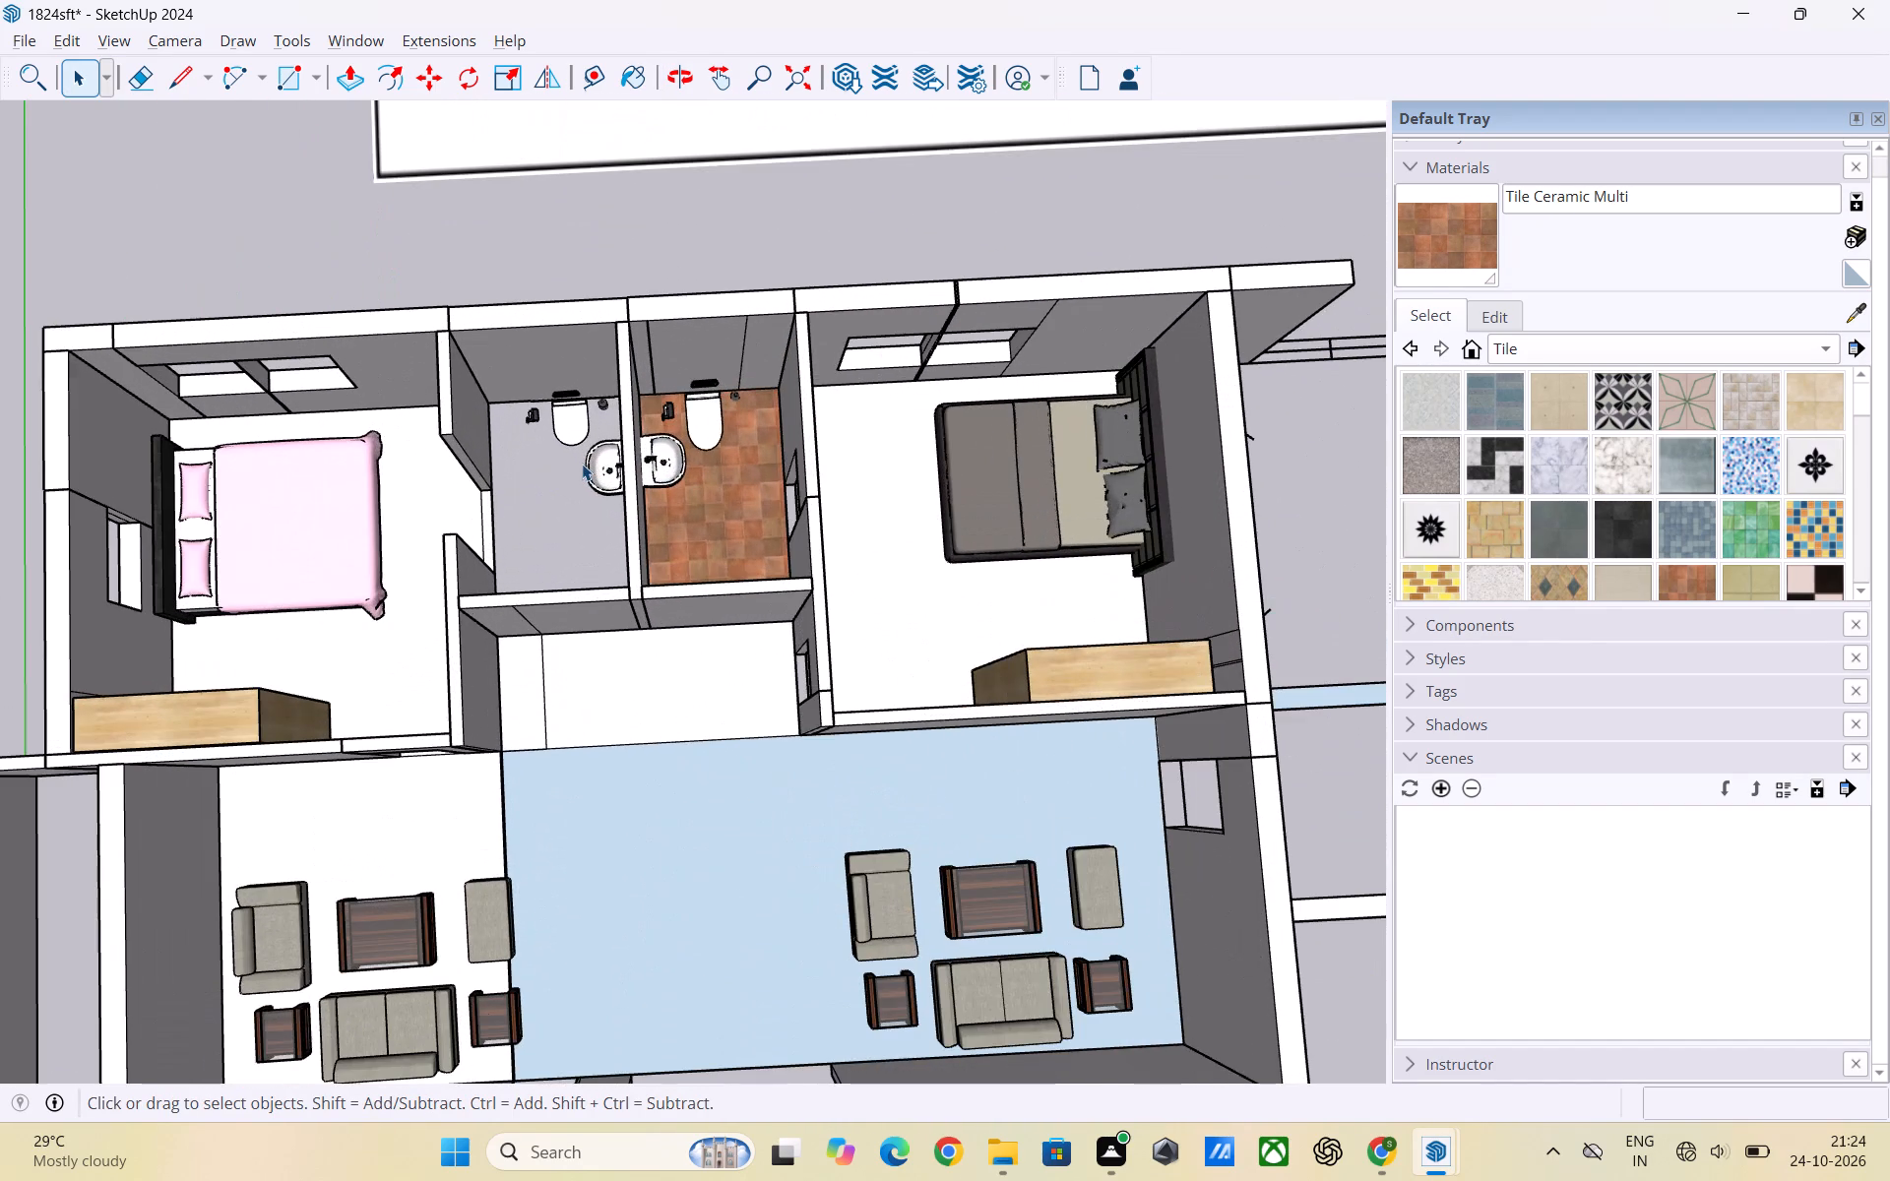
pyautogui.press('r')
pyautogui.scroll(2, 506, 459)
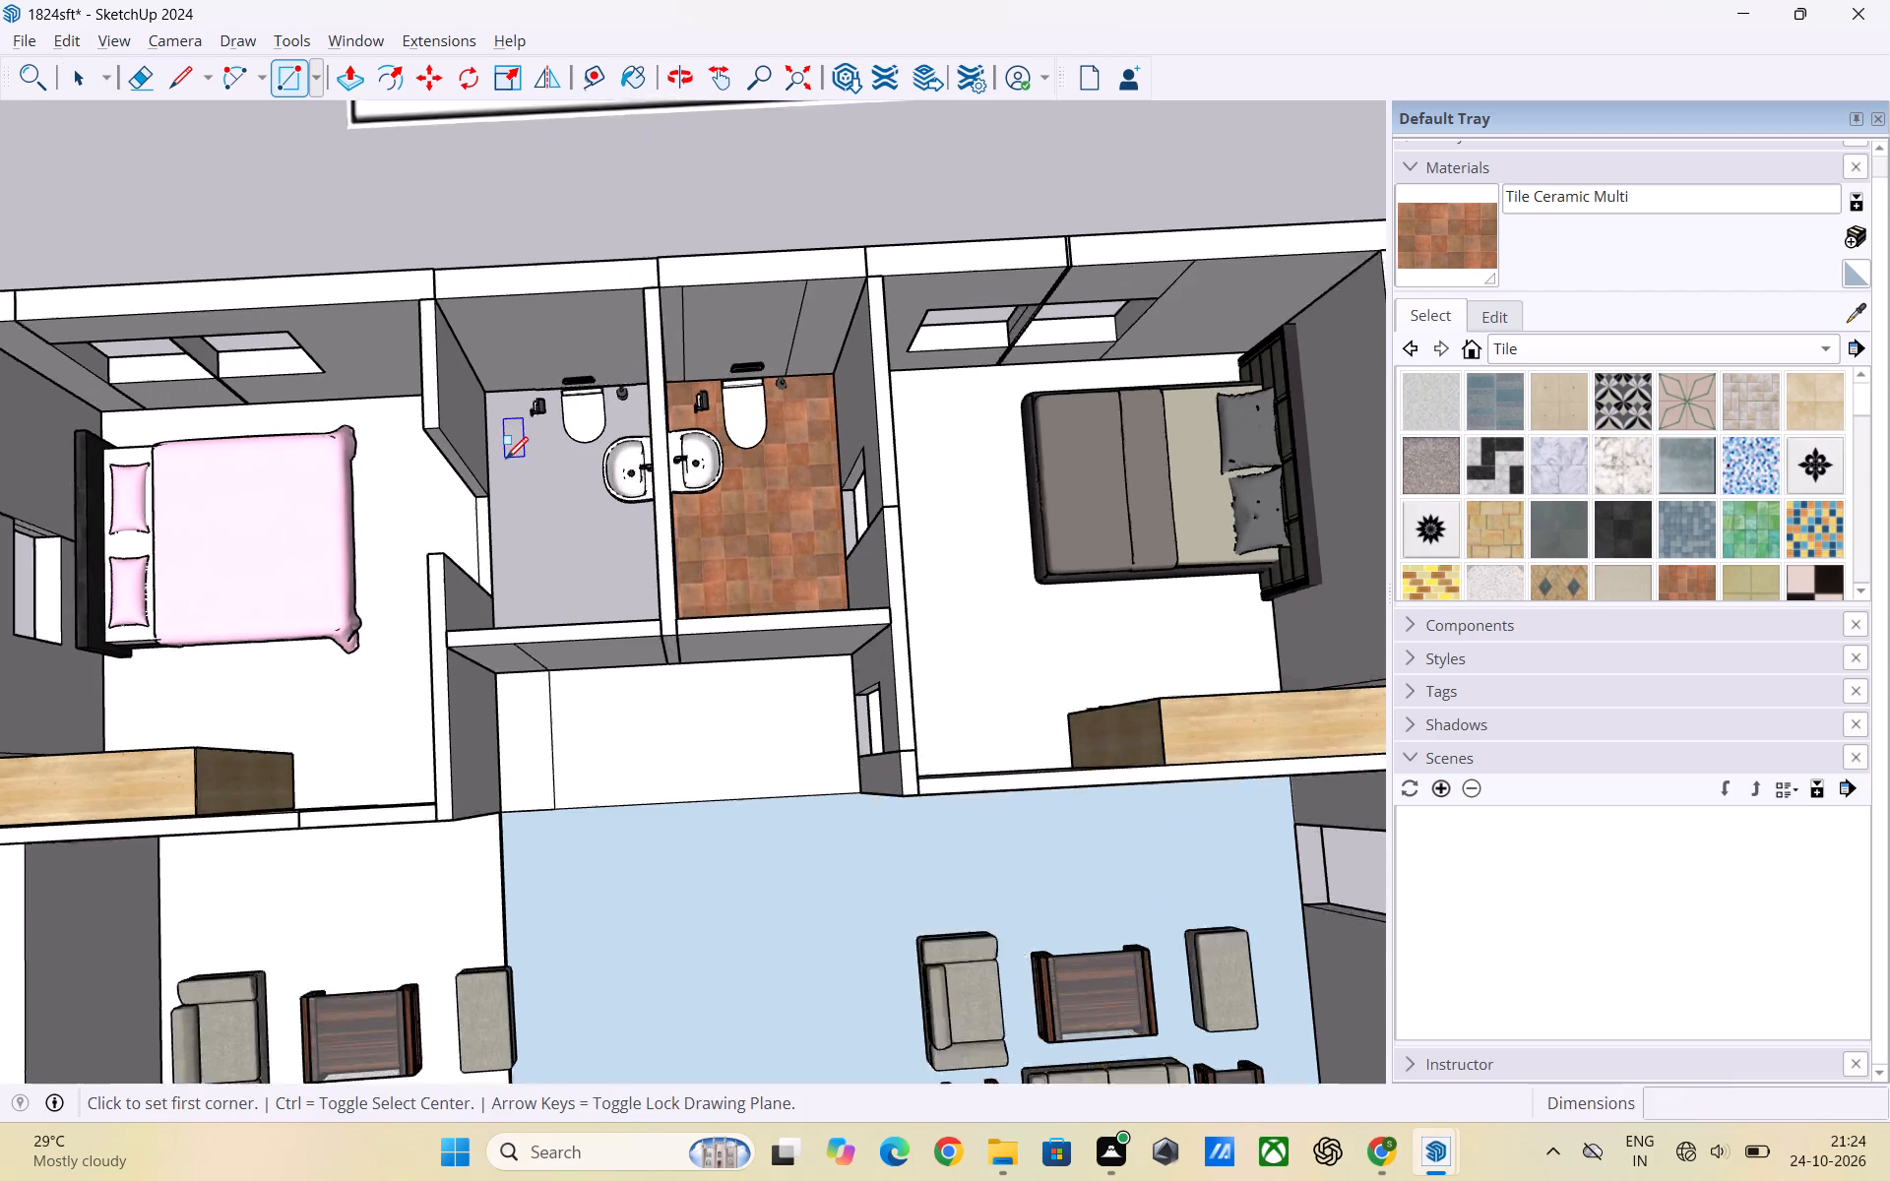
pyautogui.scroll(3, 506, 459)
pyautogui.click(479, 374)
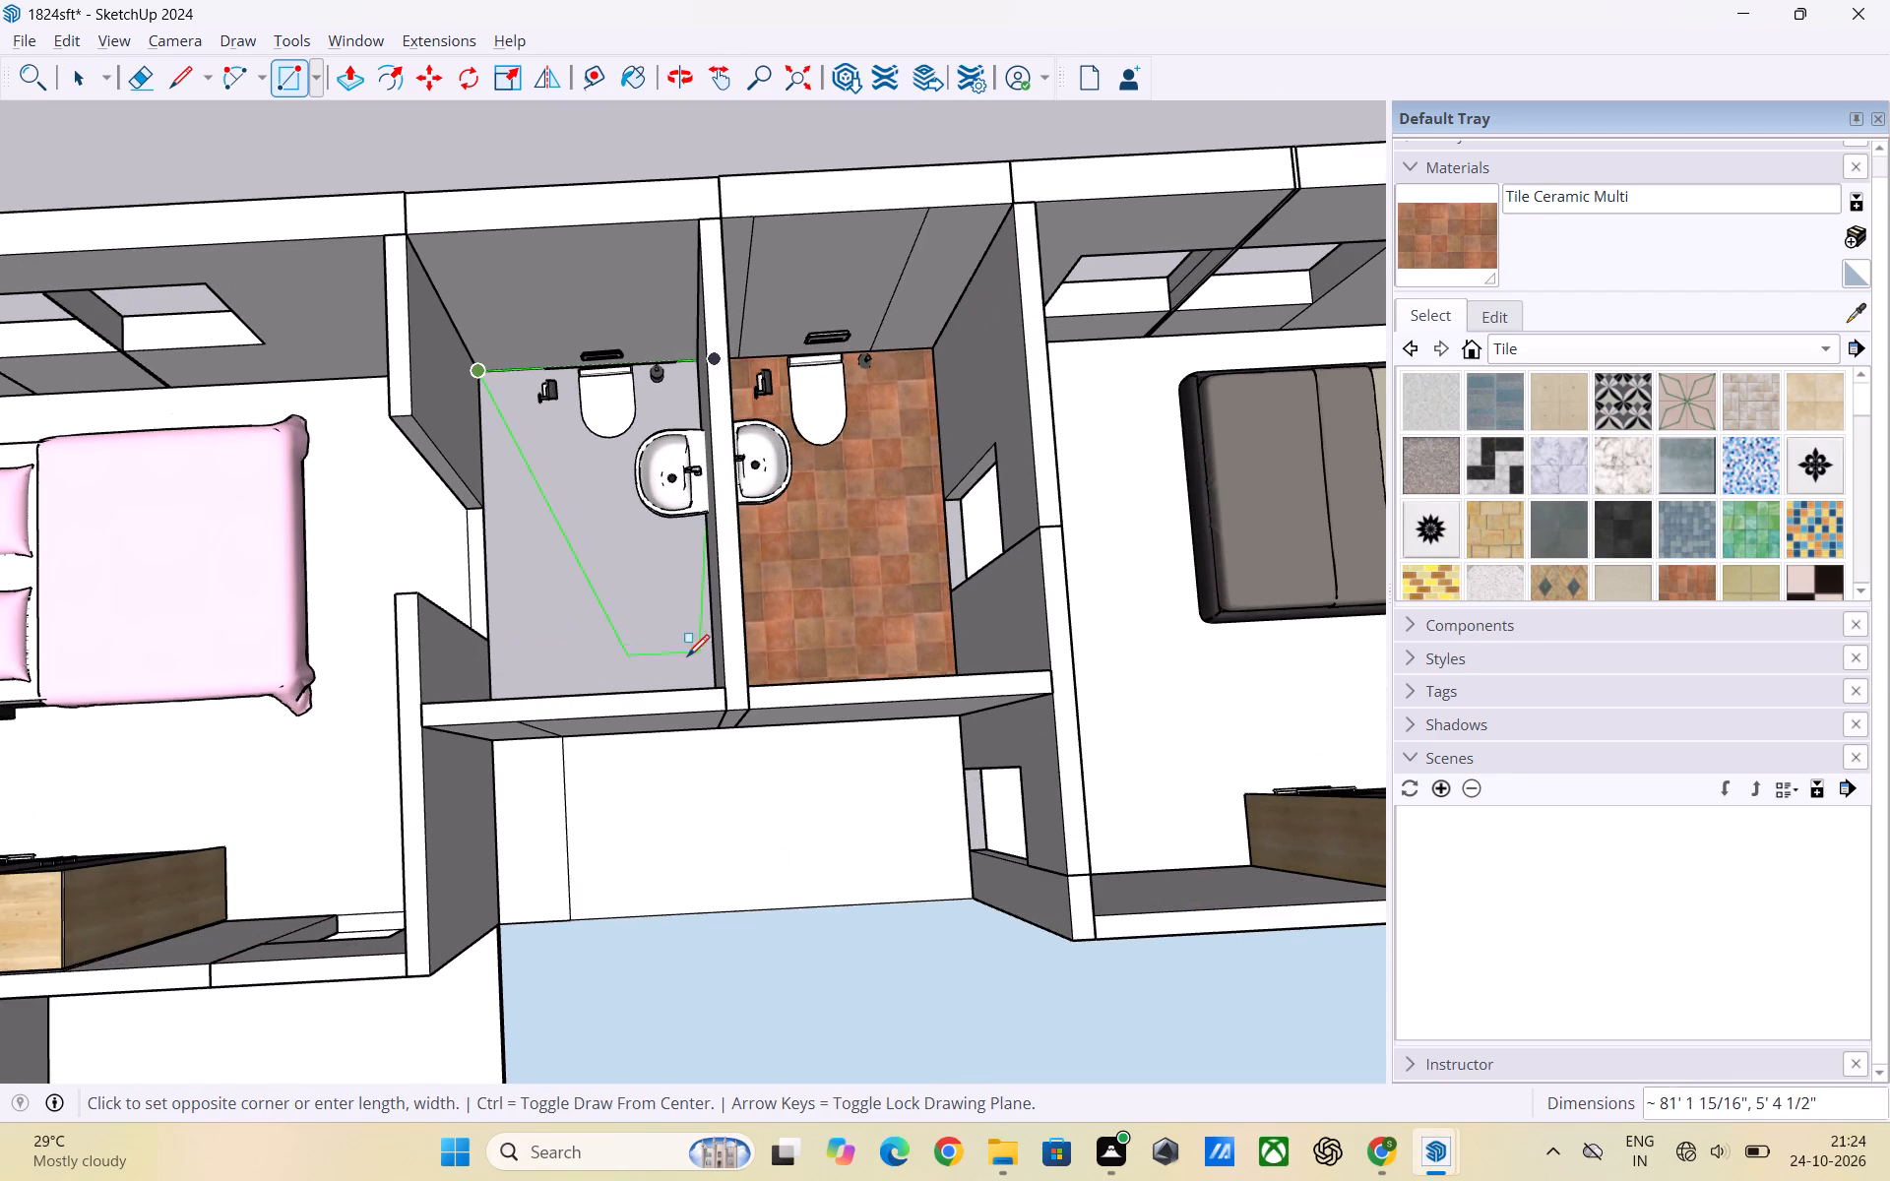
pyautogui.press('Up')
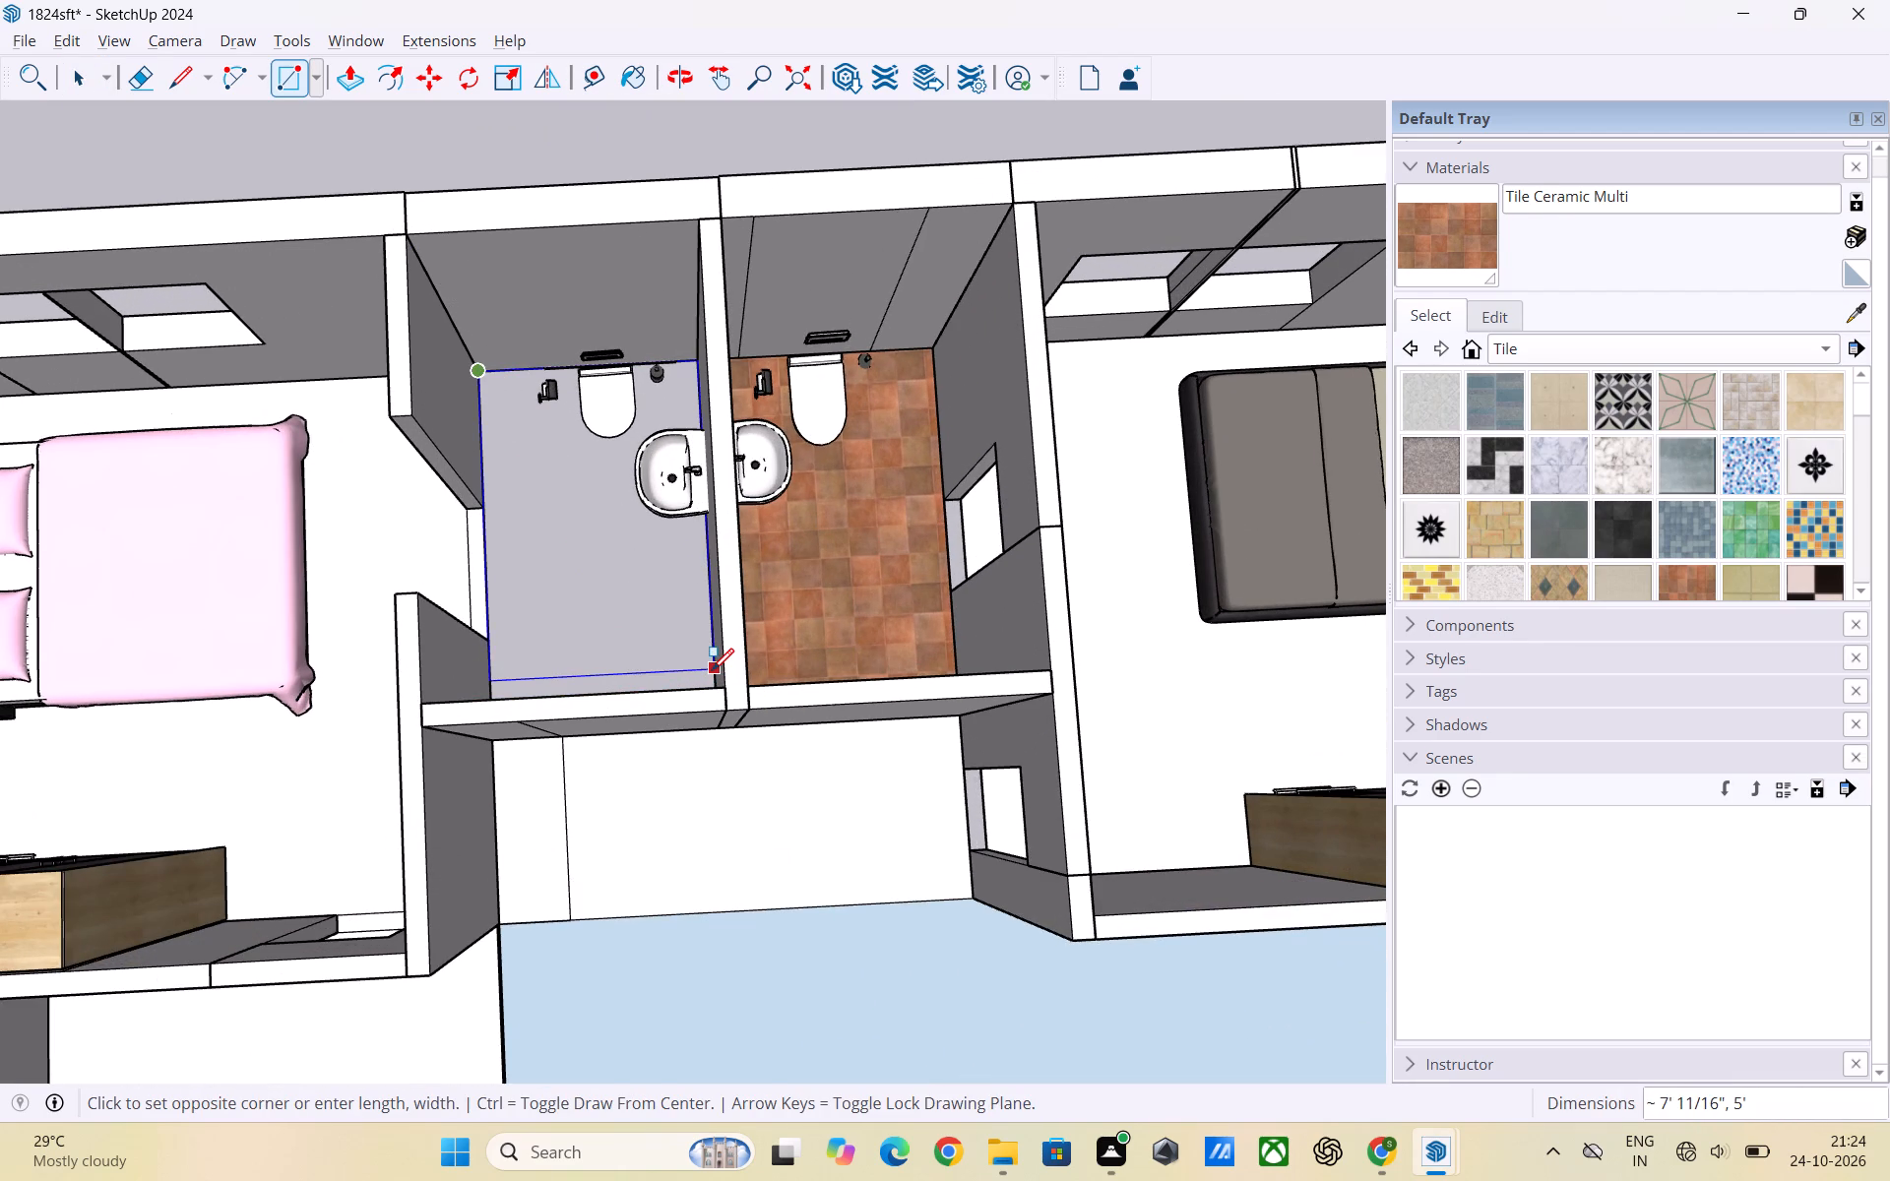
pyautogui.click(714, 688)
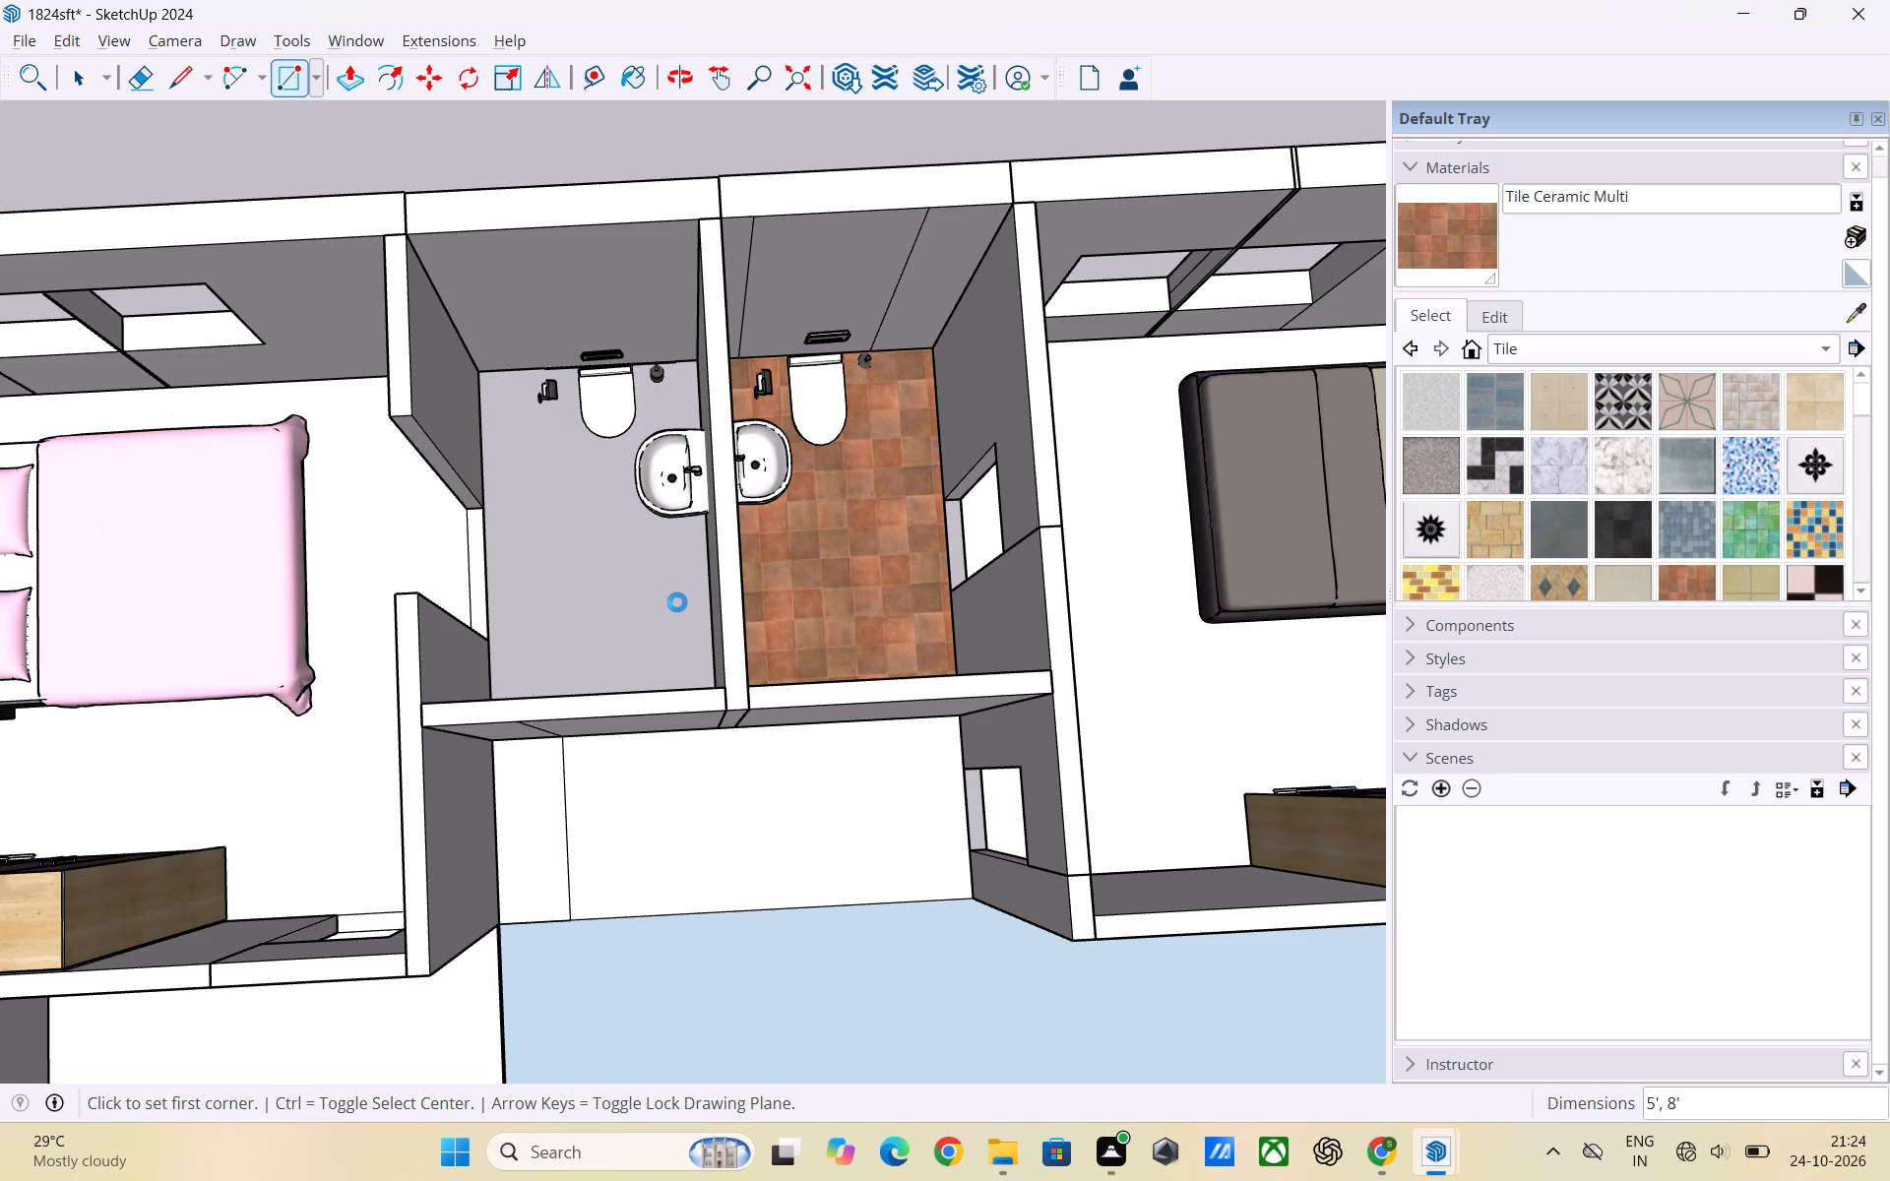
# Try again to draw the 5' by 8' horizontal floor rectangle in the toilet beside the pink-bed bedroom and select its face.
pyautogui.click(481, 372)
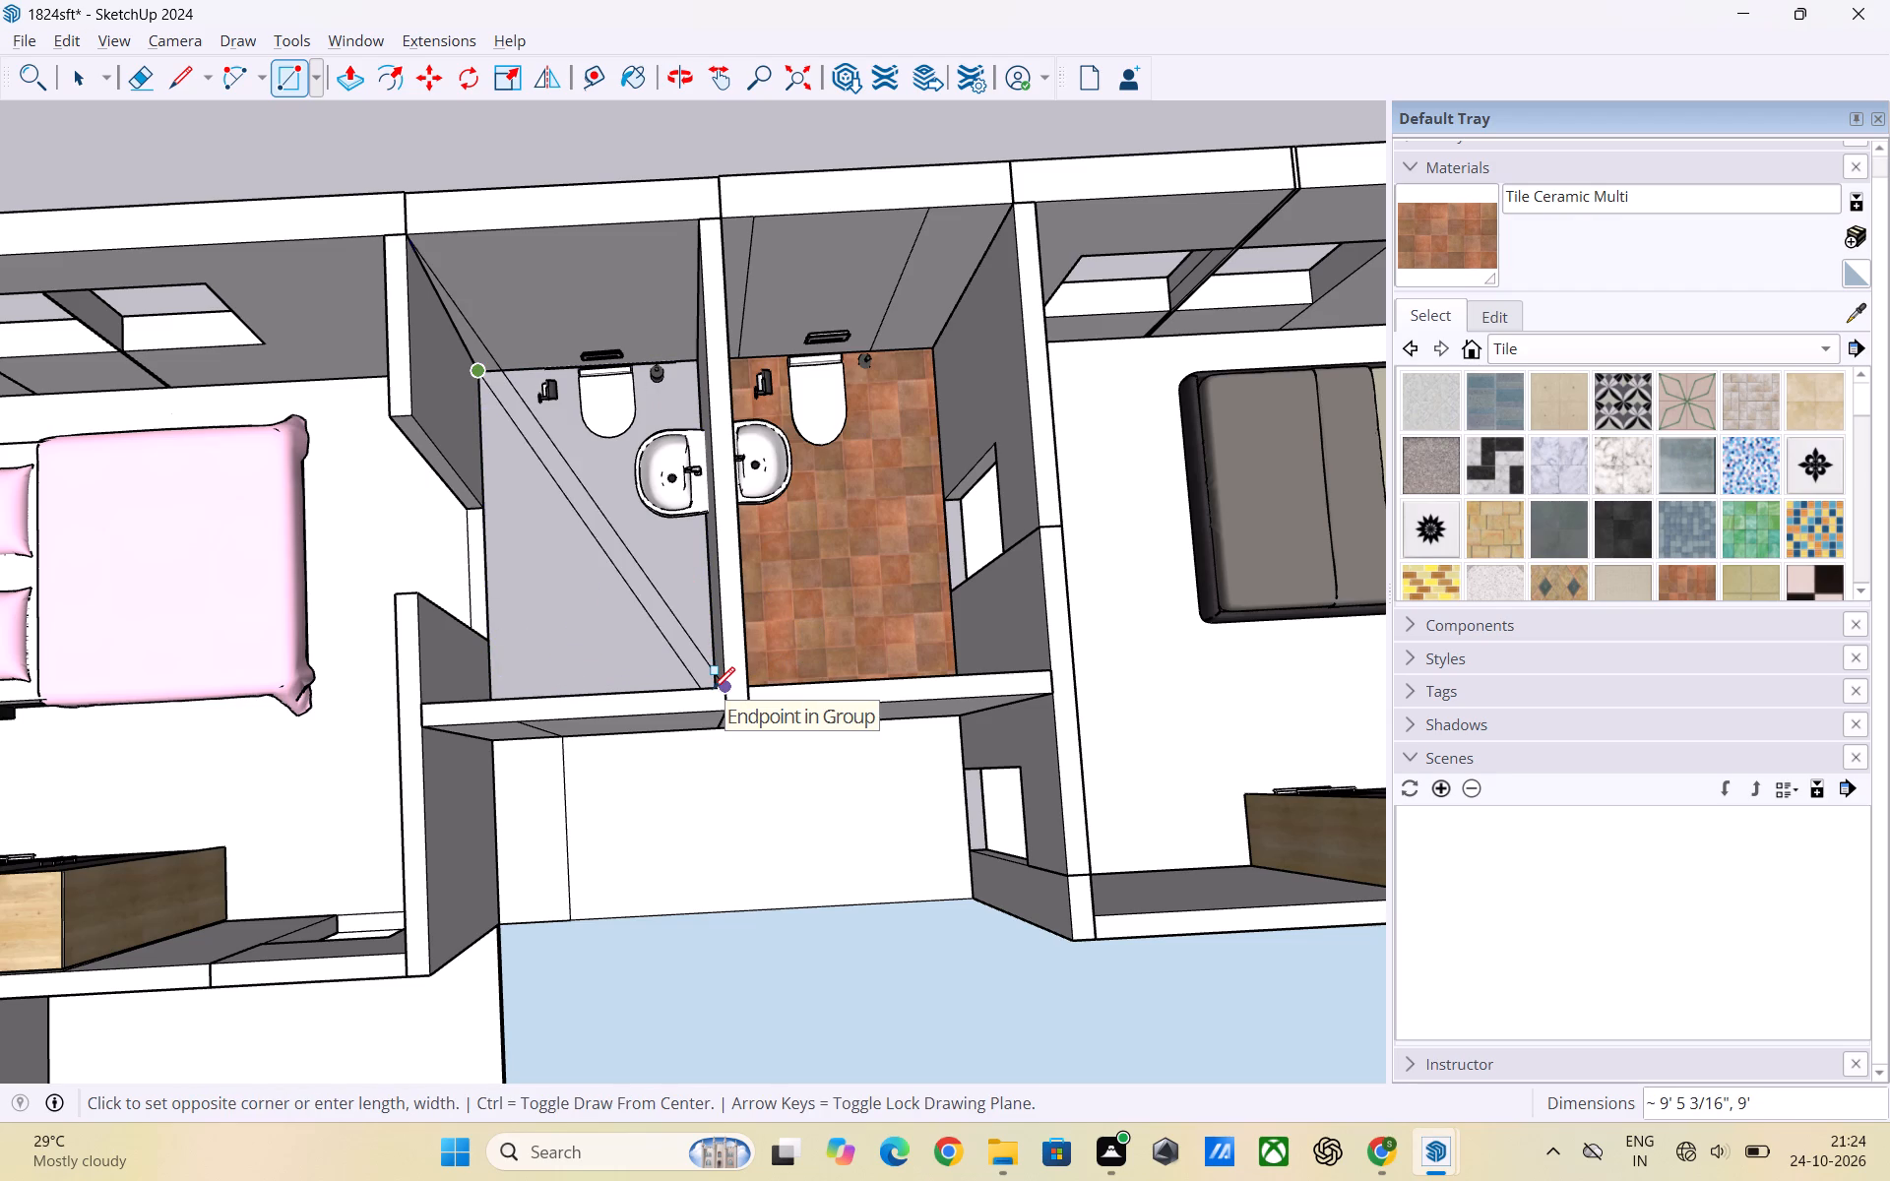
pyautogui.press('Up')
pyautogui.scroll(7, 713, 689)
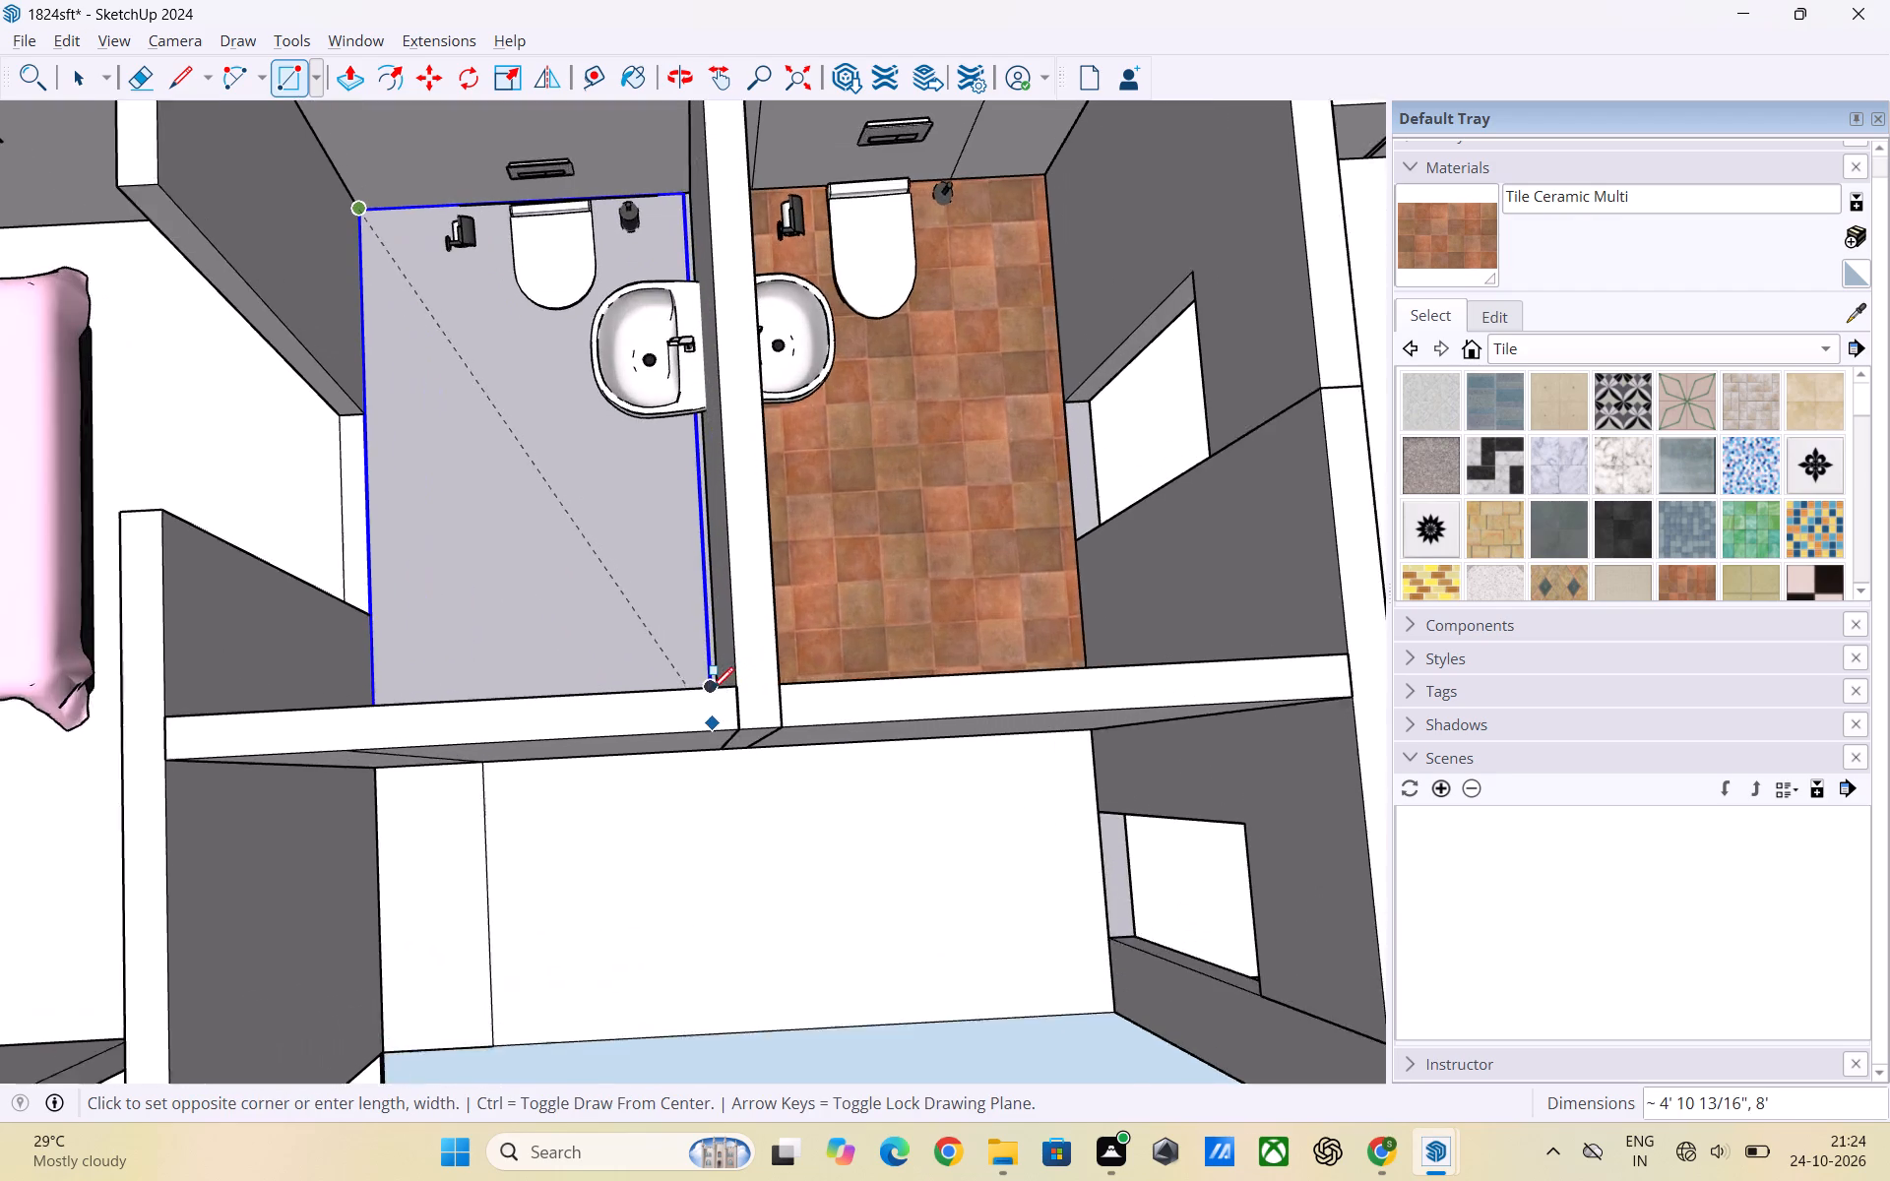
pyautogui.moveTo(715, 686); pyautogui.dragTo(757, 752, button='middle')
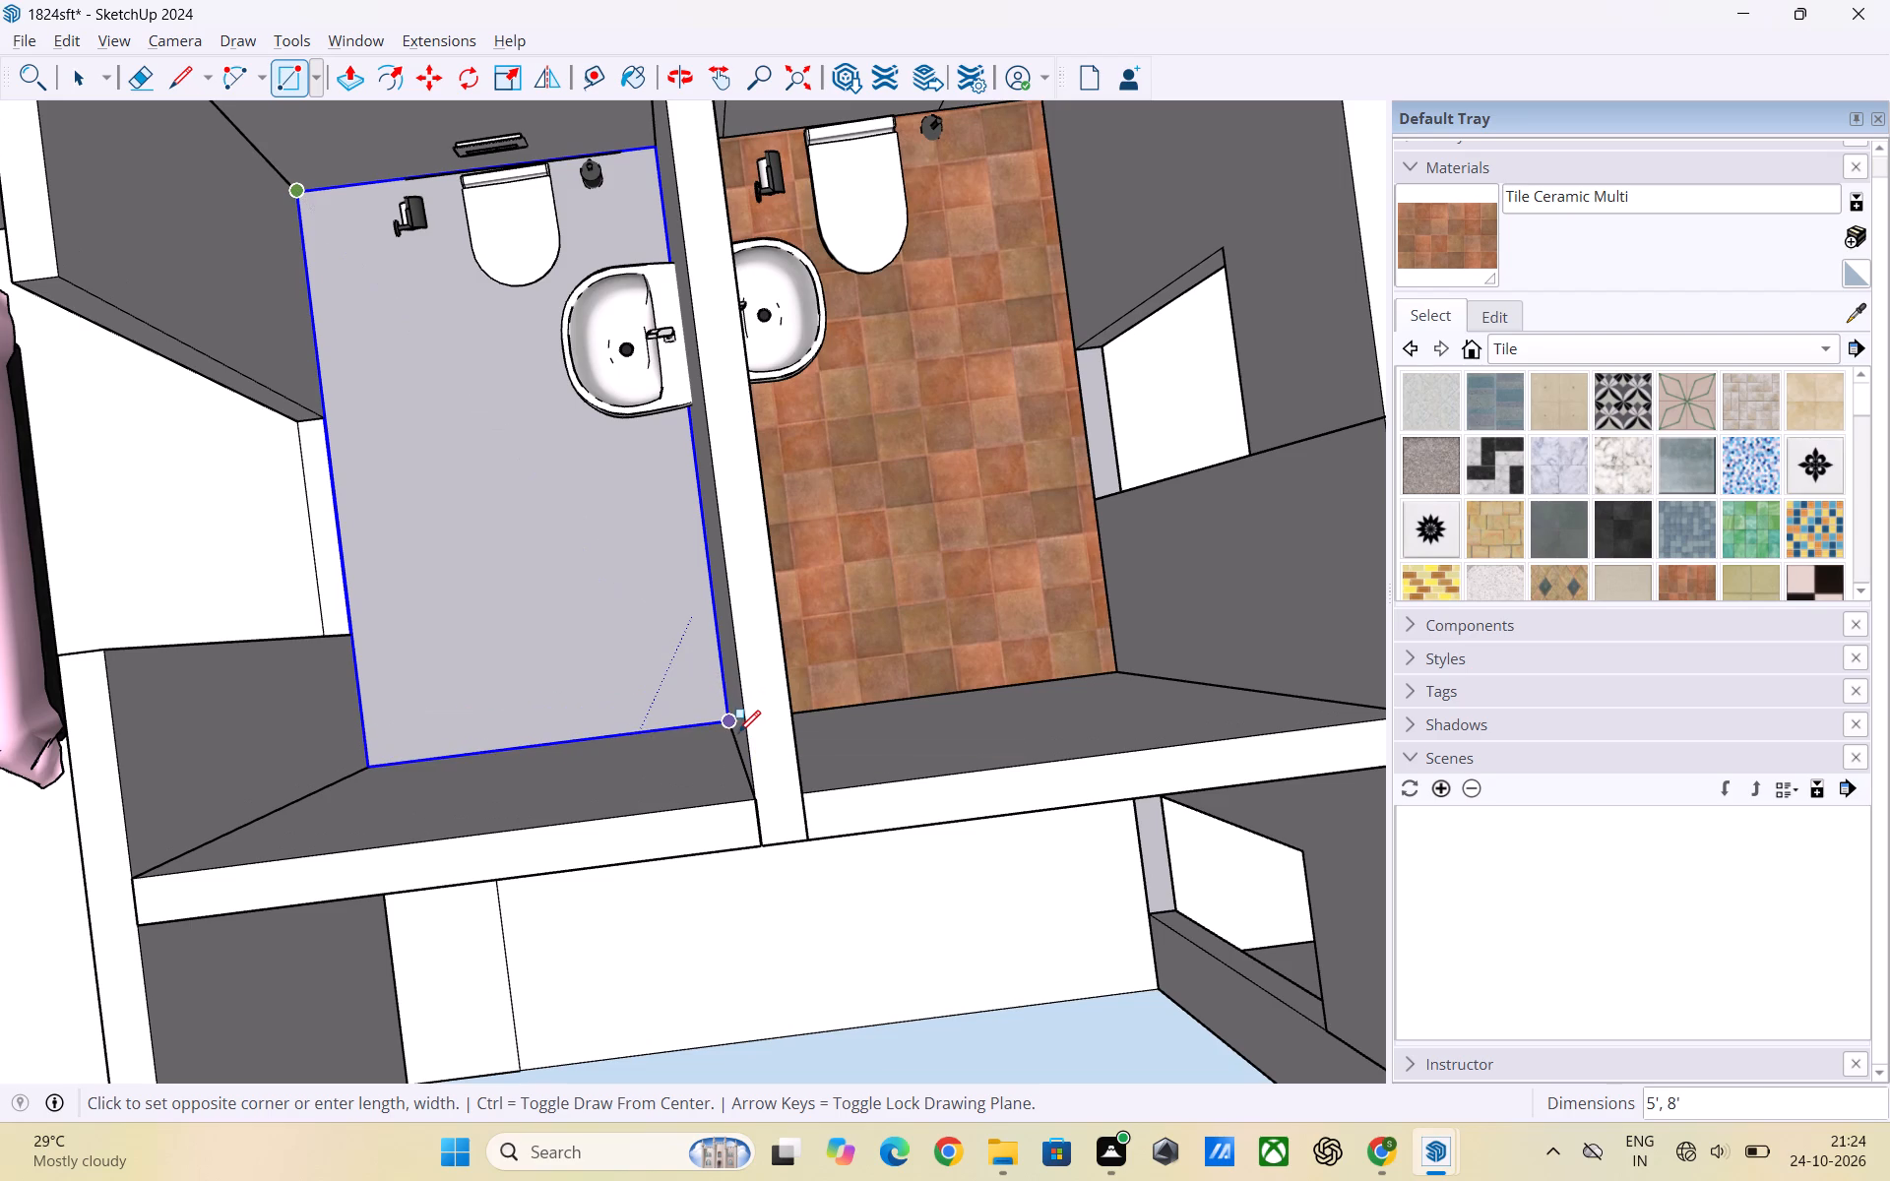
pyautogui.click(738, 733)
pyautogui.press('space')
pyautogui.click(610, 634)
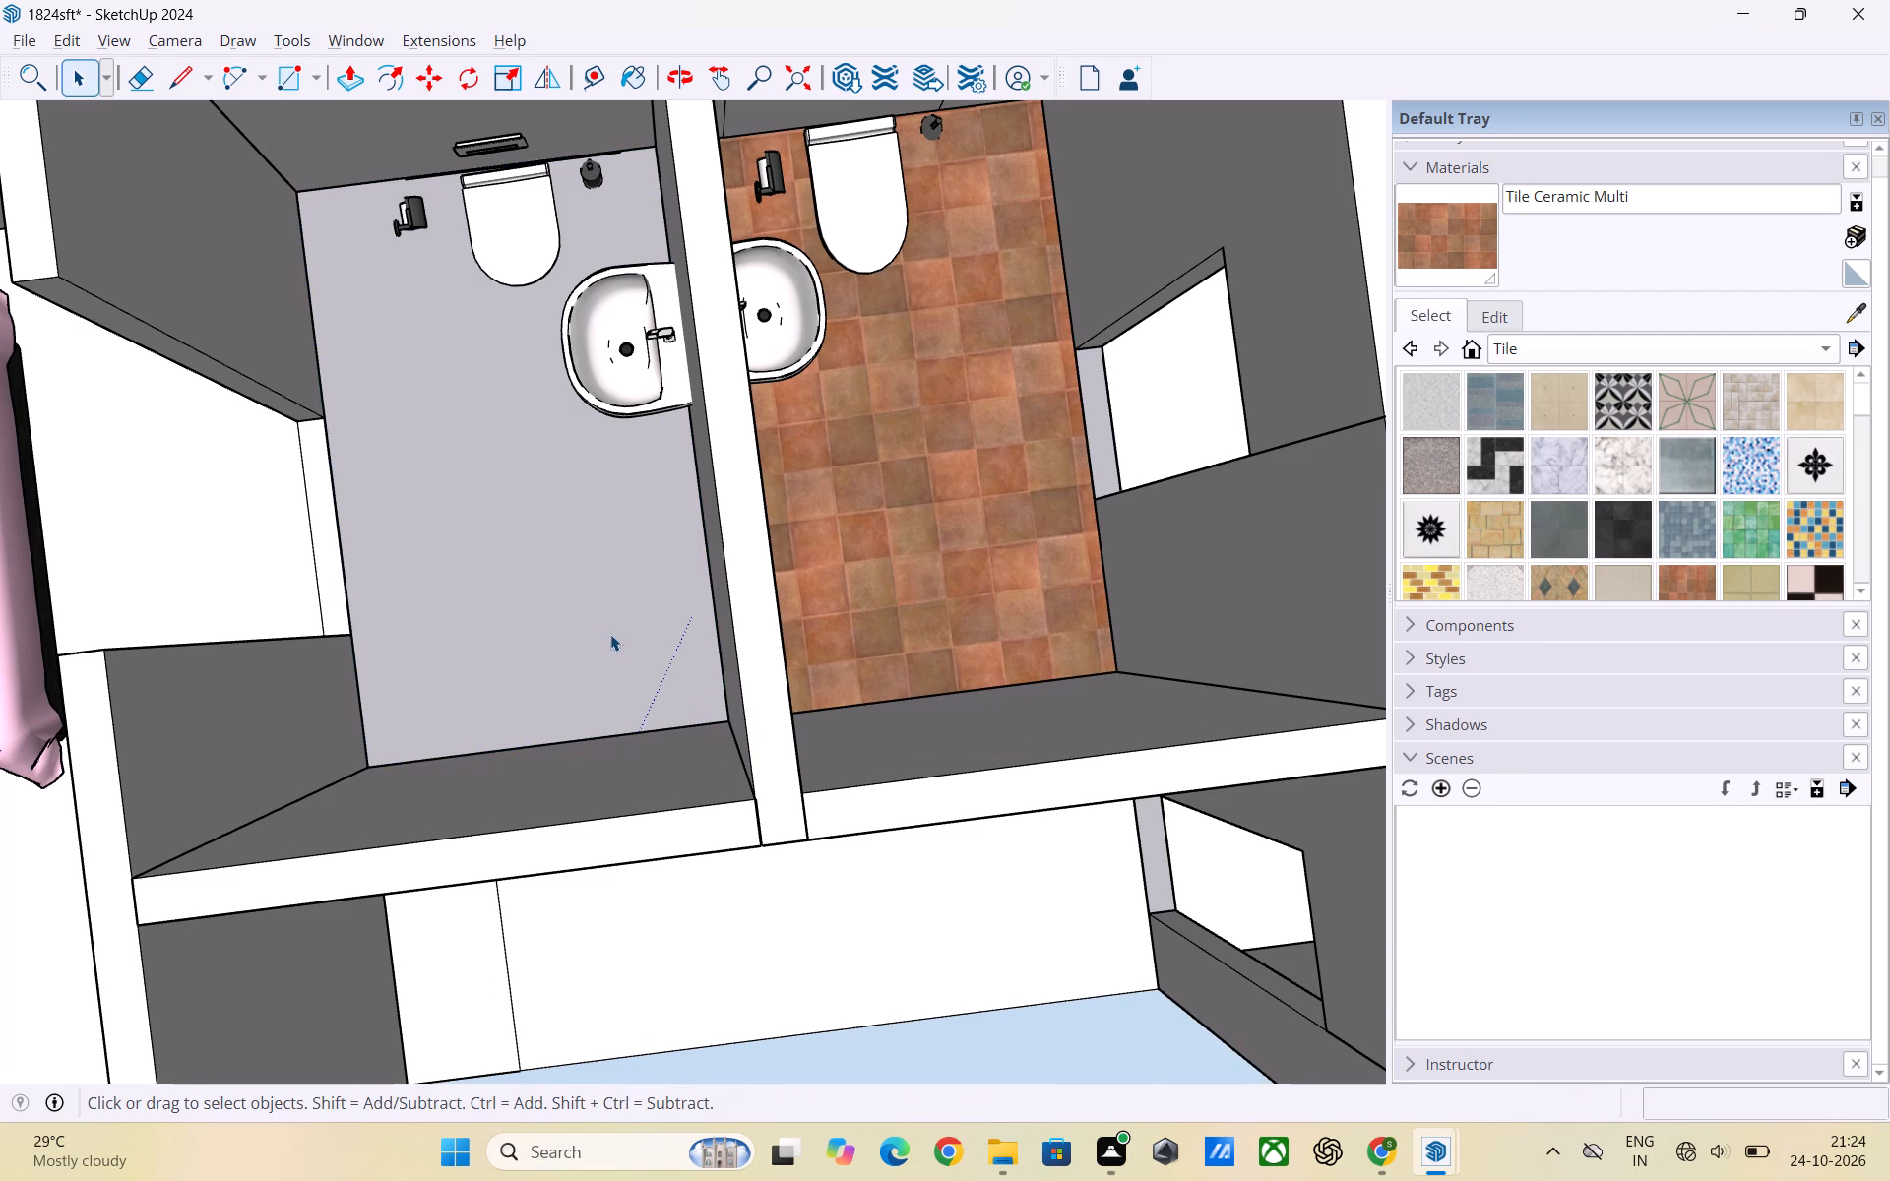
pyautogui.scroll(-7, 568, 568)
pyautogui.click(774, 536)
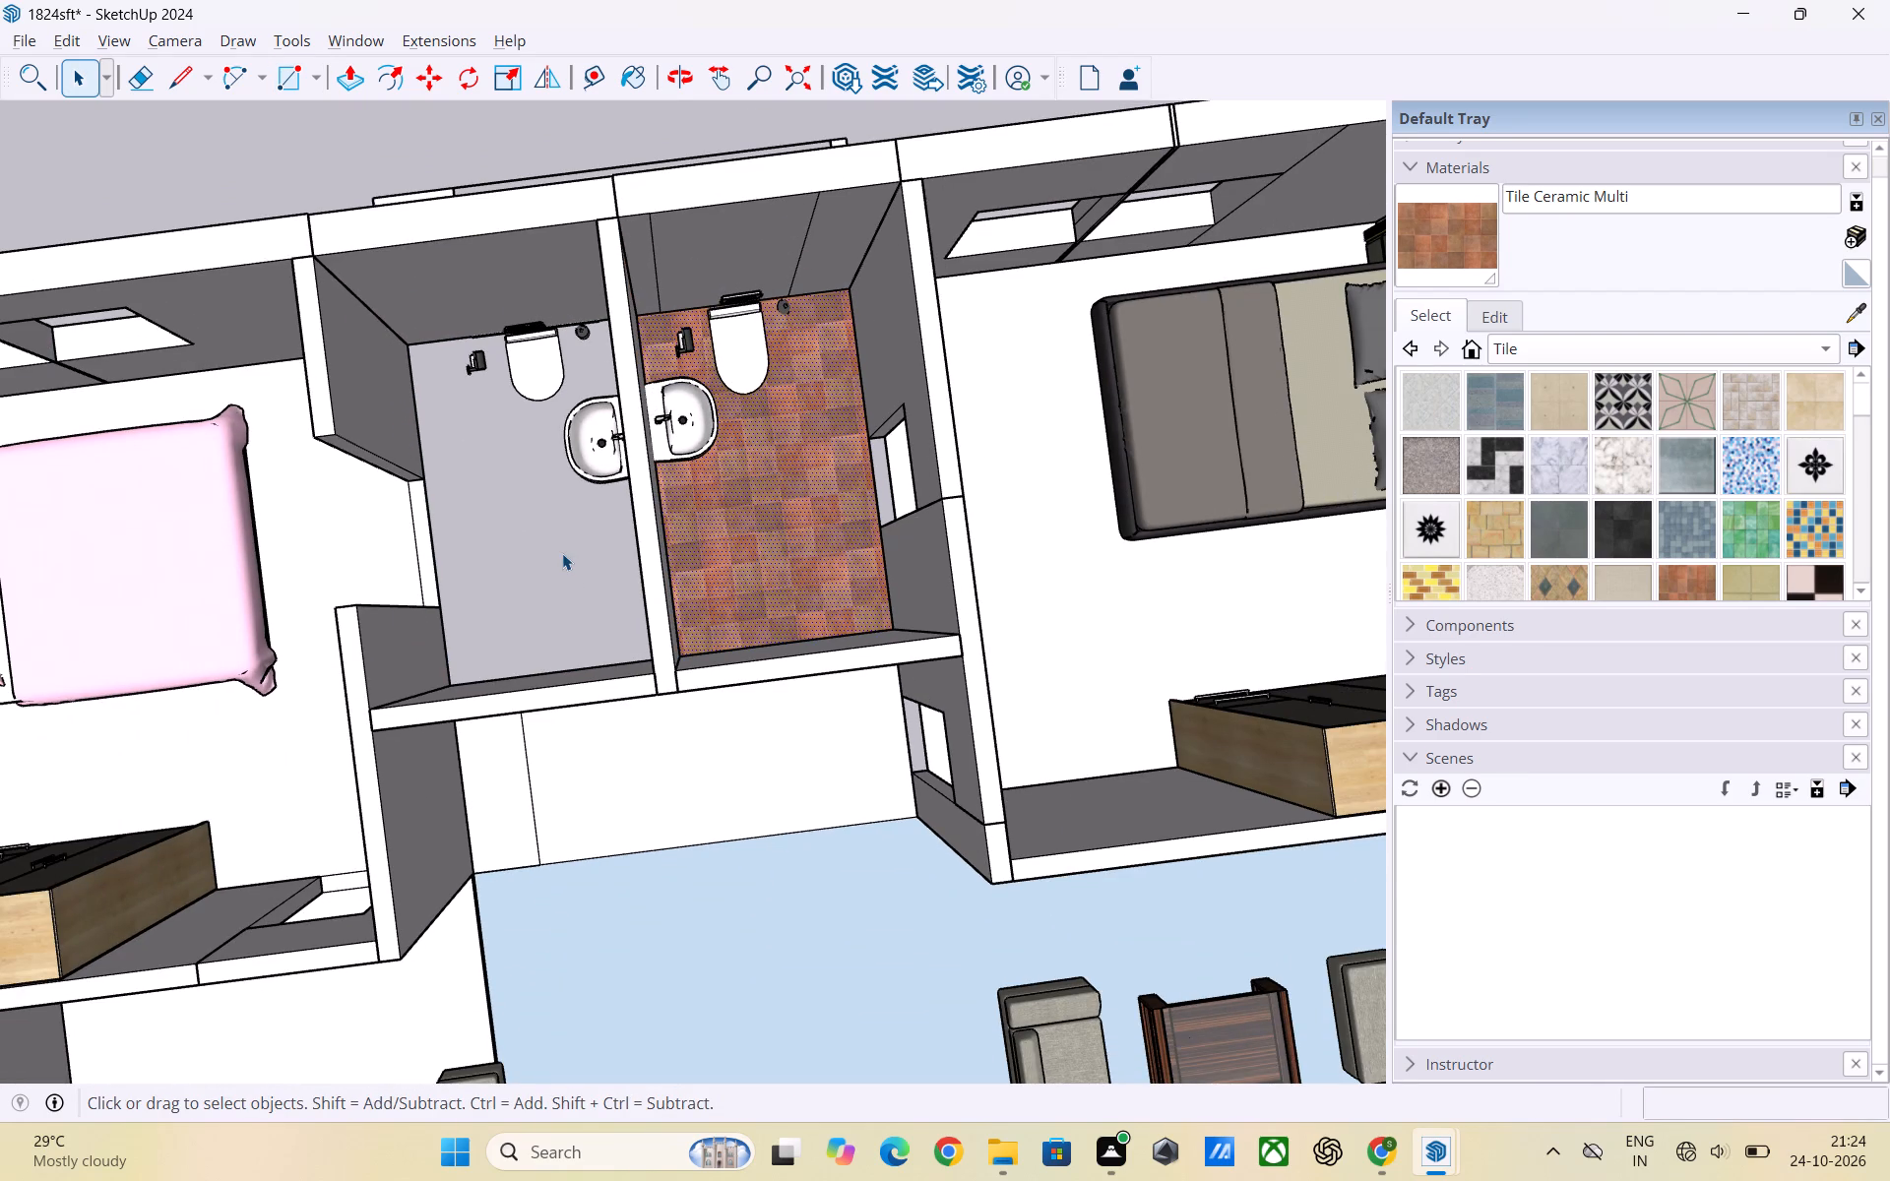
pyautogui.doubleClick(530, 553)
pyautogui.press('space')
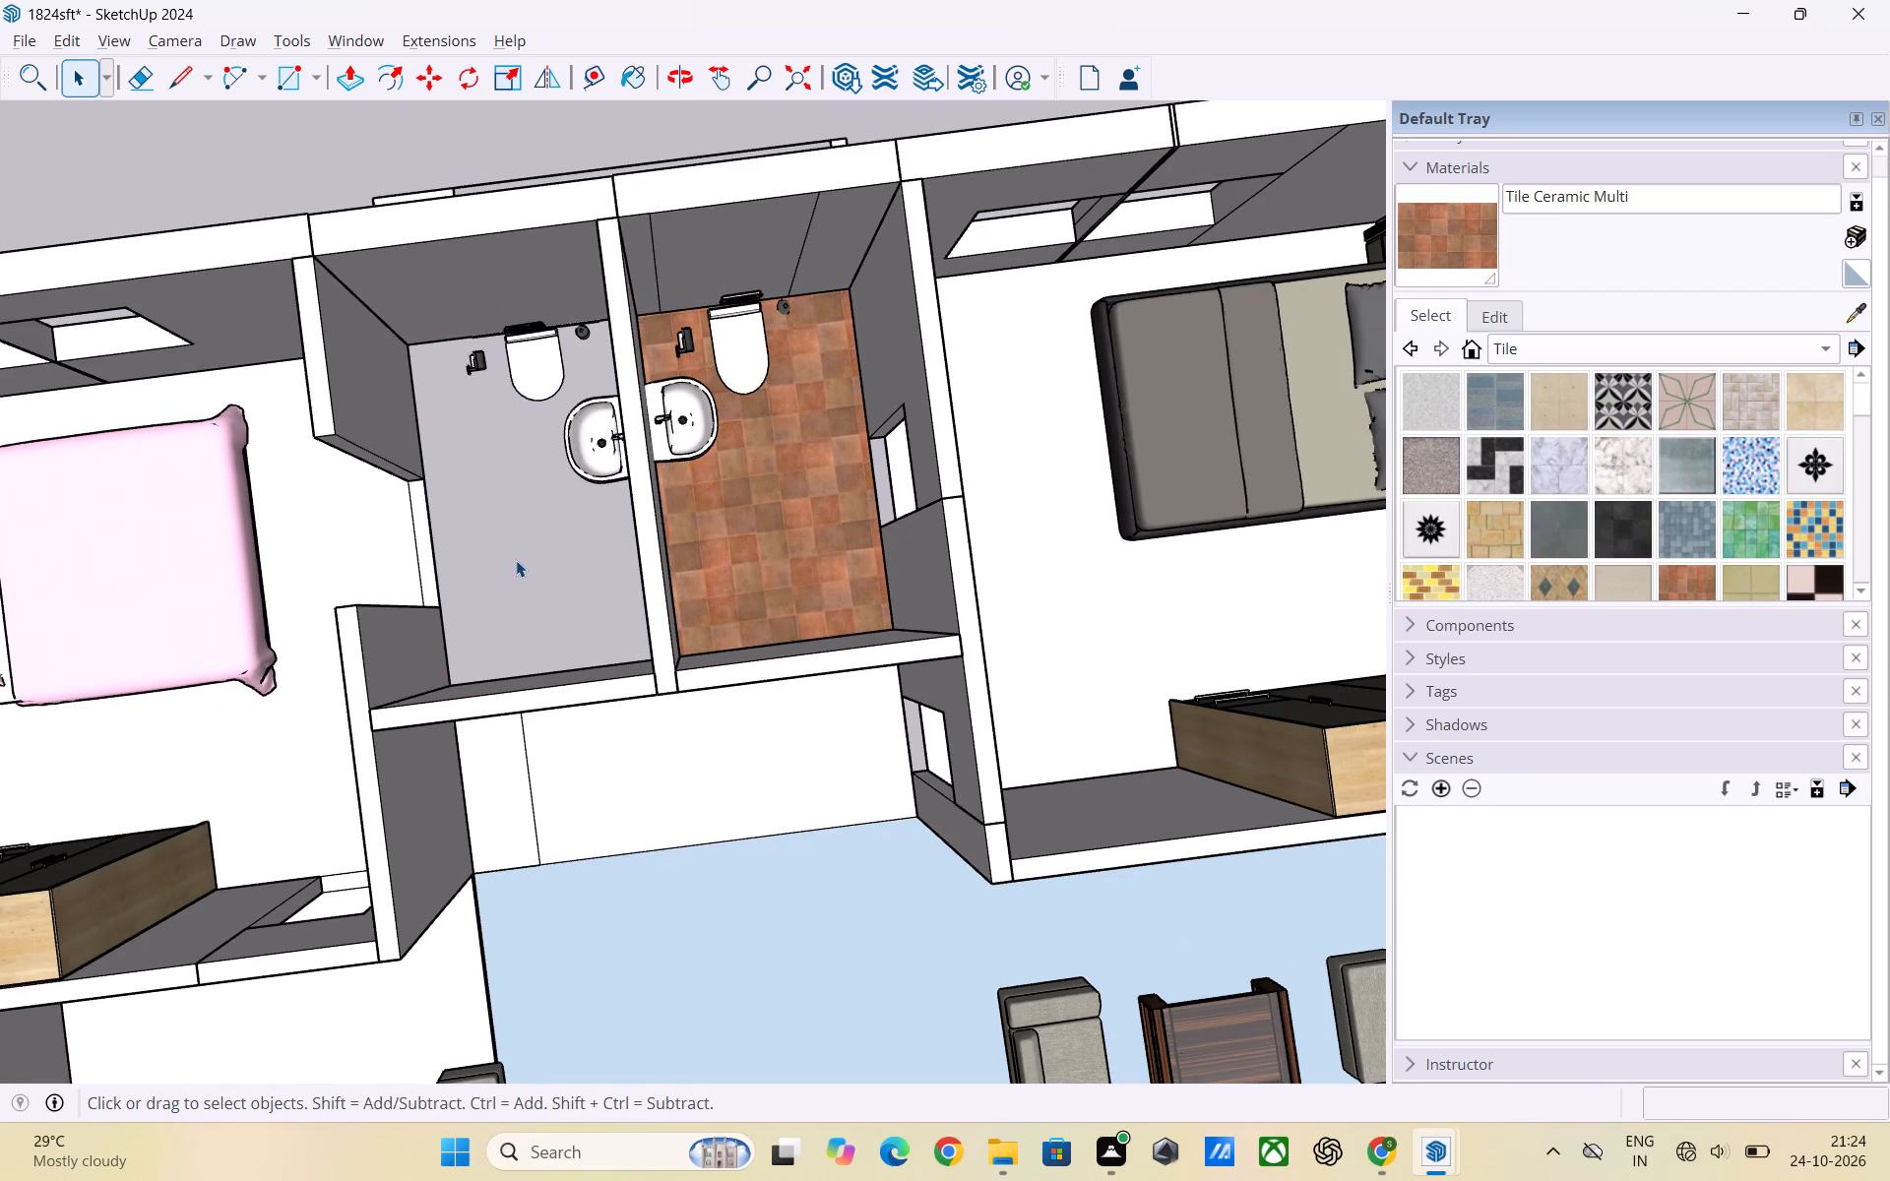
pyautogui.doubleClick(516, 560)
# Copy the washbasin from the untiled toilet beside the pink-bed bedroom about 30' into the toilet beside the kitchen, against the kitchen-side wall.
pyautogui.scroll(3, 476, 573)
pyautogui.scroll(-12, 556, 508)
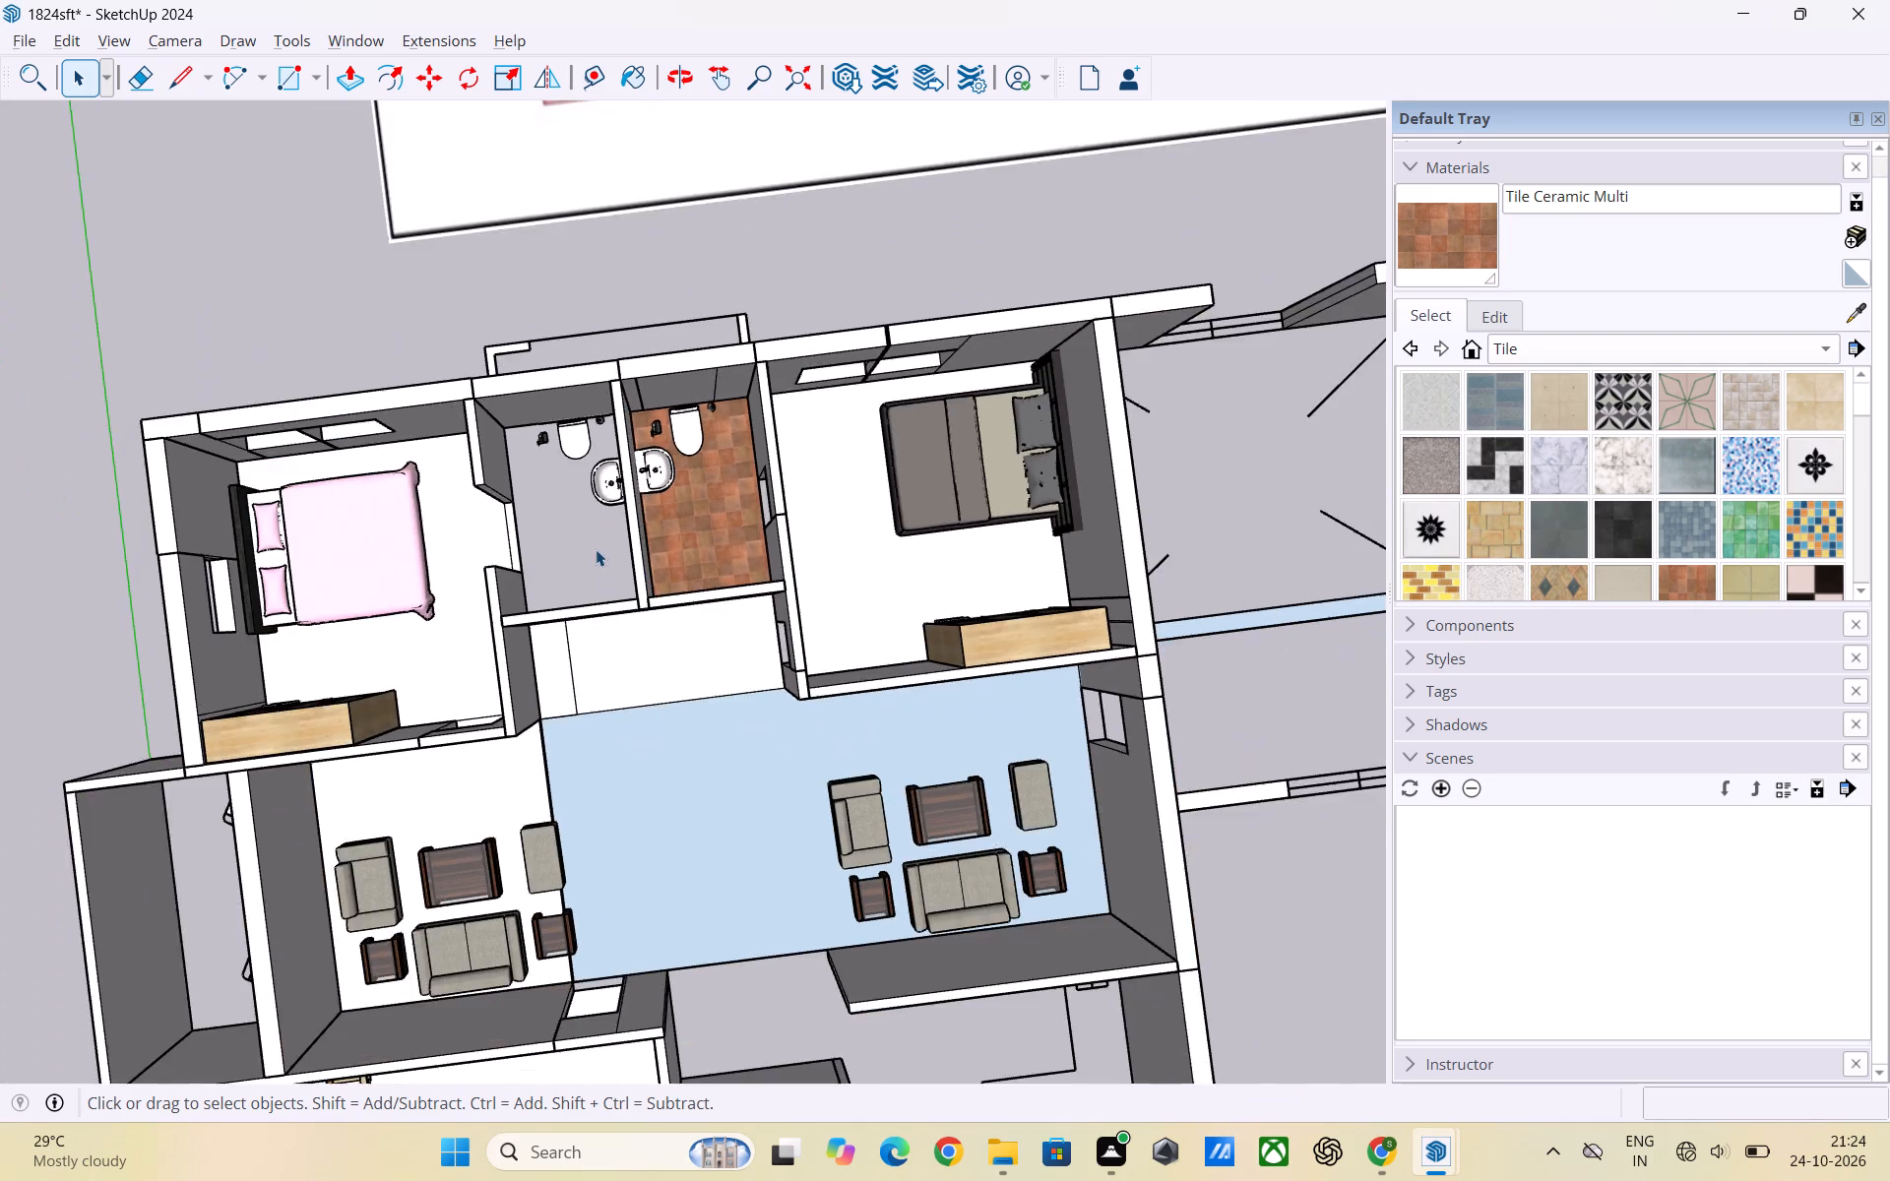
pyautogui.scroll(-2, 596, 549)
pyautogui.moveTo(642, 683); pyautogui.dragTo(721, 492, button='middle')
pyautogui.scroll(3, 712, 645)
pyautogui.moveTo(744, 701); pyautogui.dragTo(610, 643, button='middle')
pyautogui.scroll(-3, 623, 562)
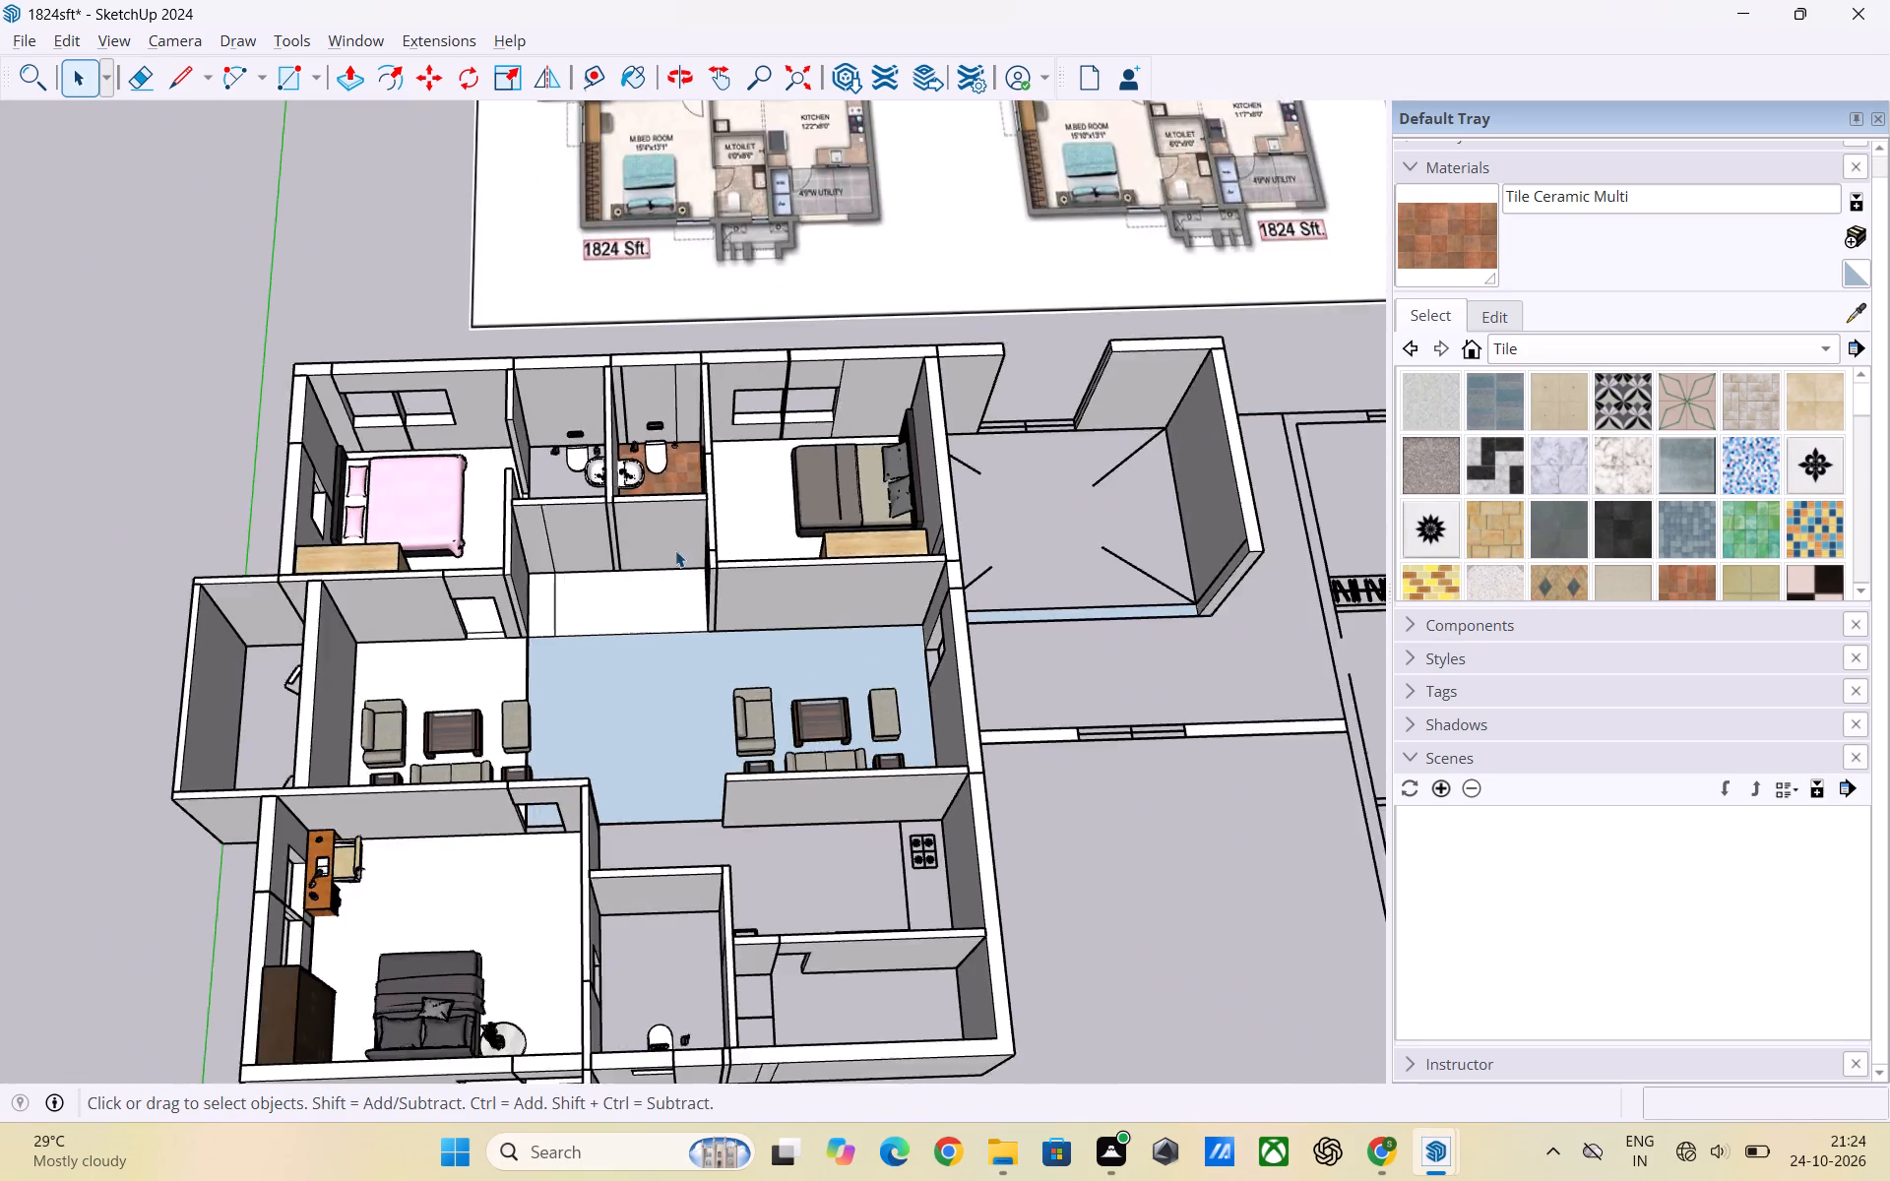
pyautogui.scroll(-5, 675, 550)
pyautogui.moveTo(664, 794); pyautogui.dragTo(699, 928, button='middle')
pyautogui.scroll(5, 686, 858)
pyautogui.scroll(-3, 690, 805)
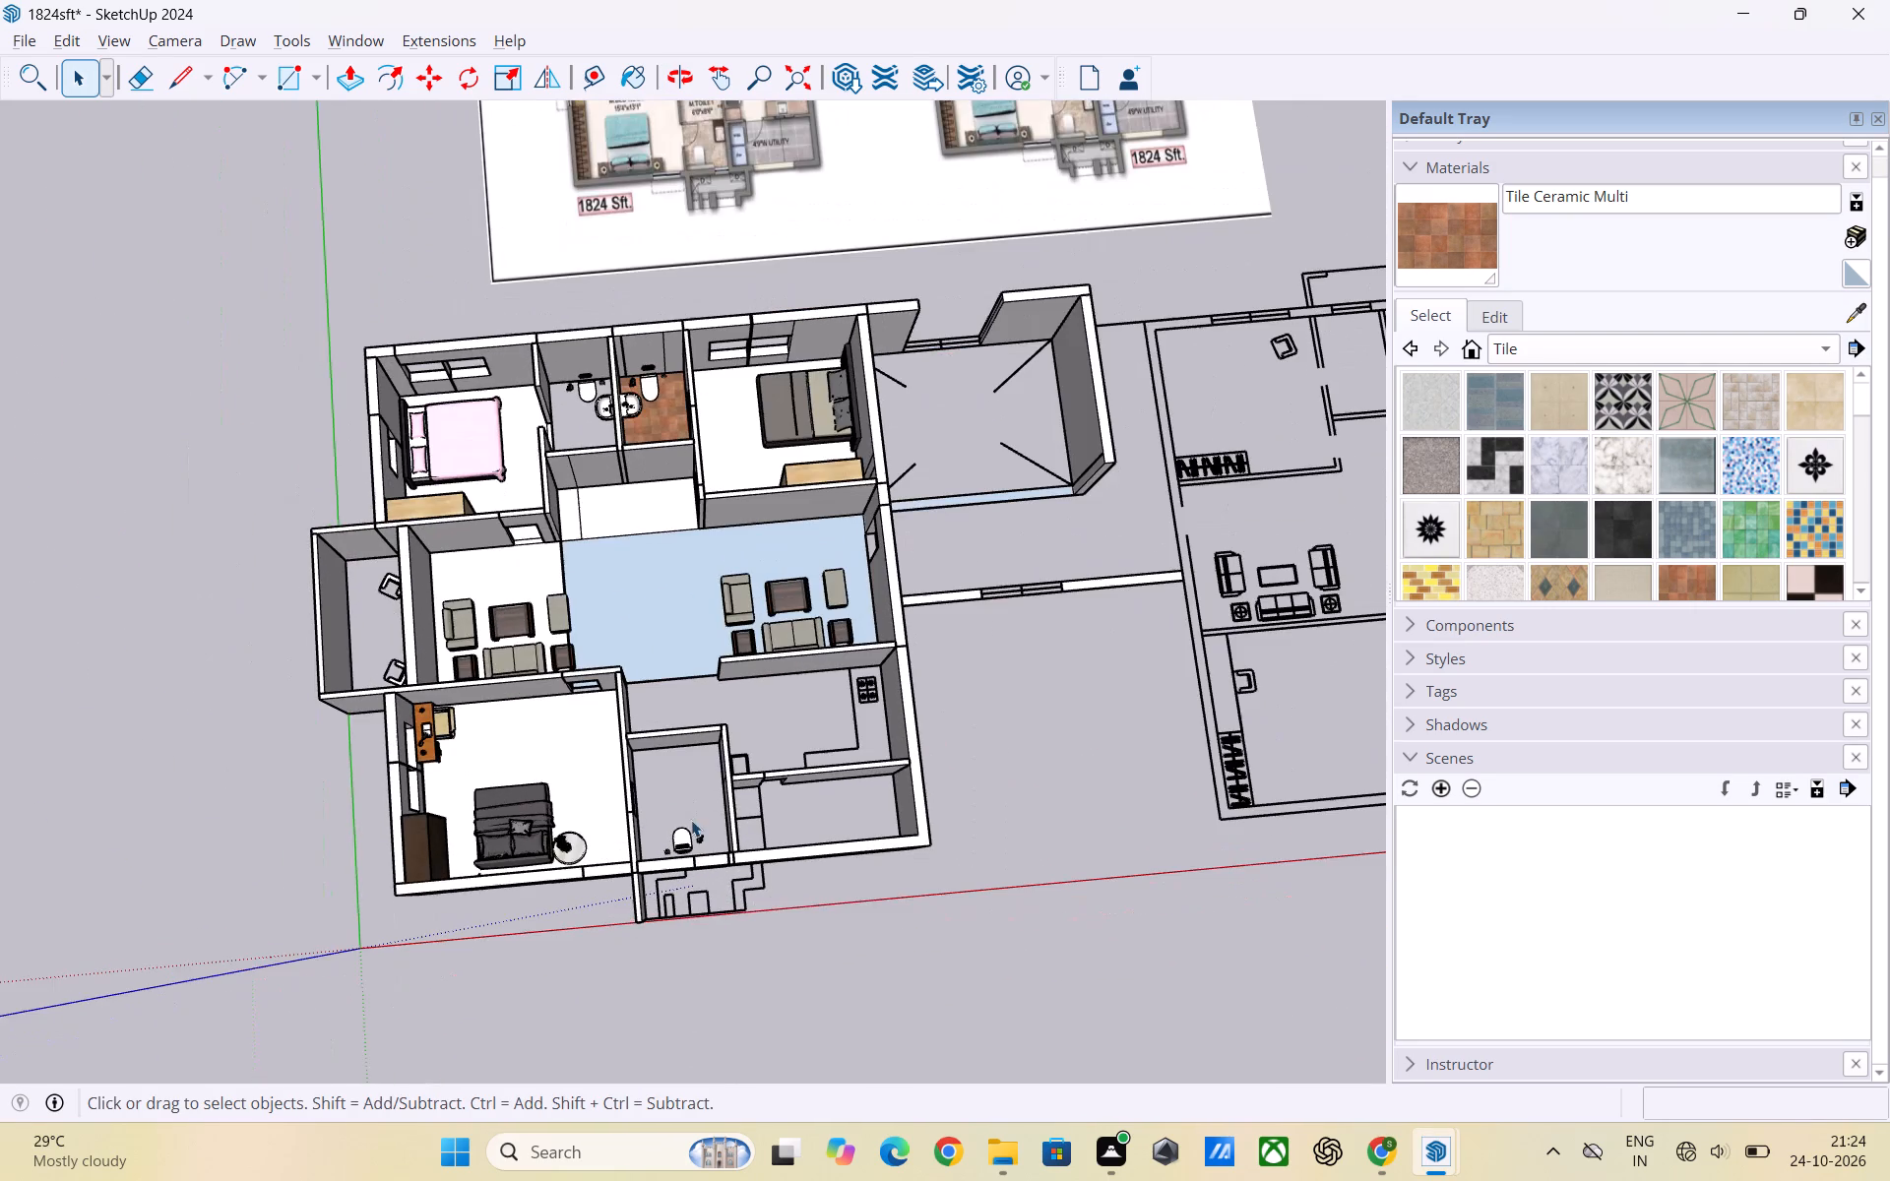
pyautogui.scroll(1, 694, 695)
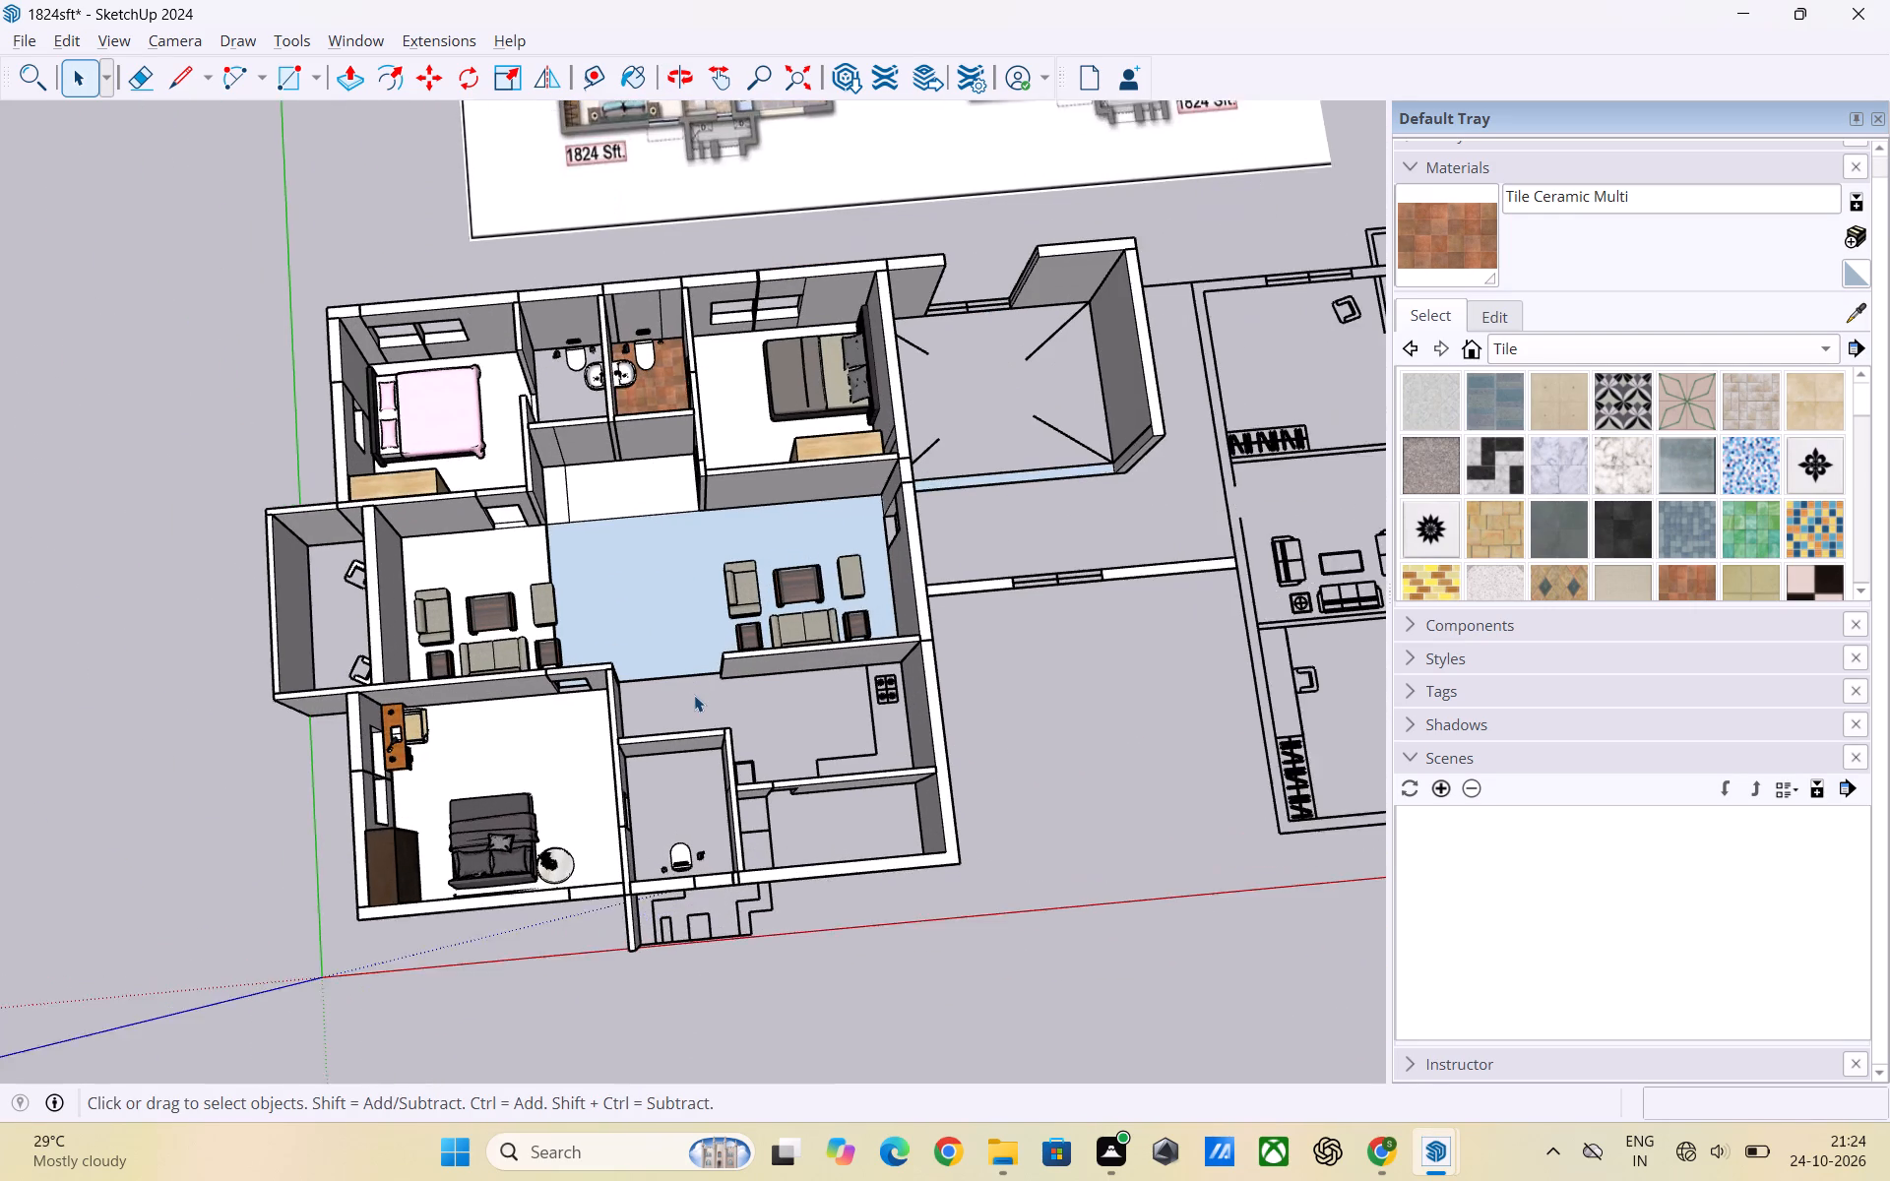
pyautogui.scroll(1, 694, 695)
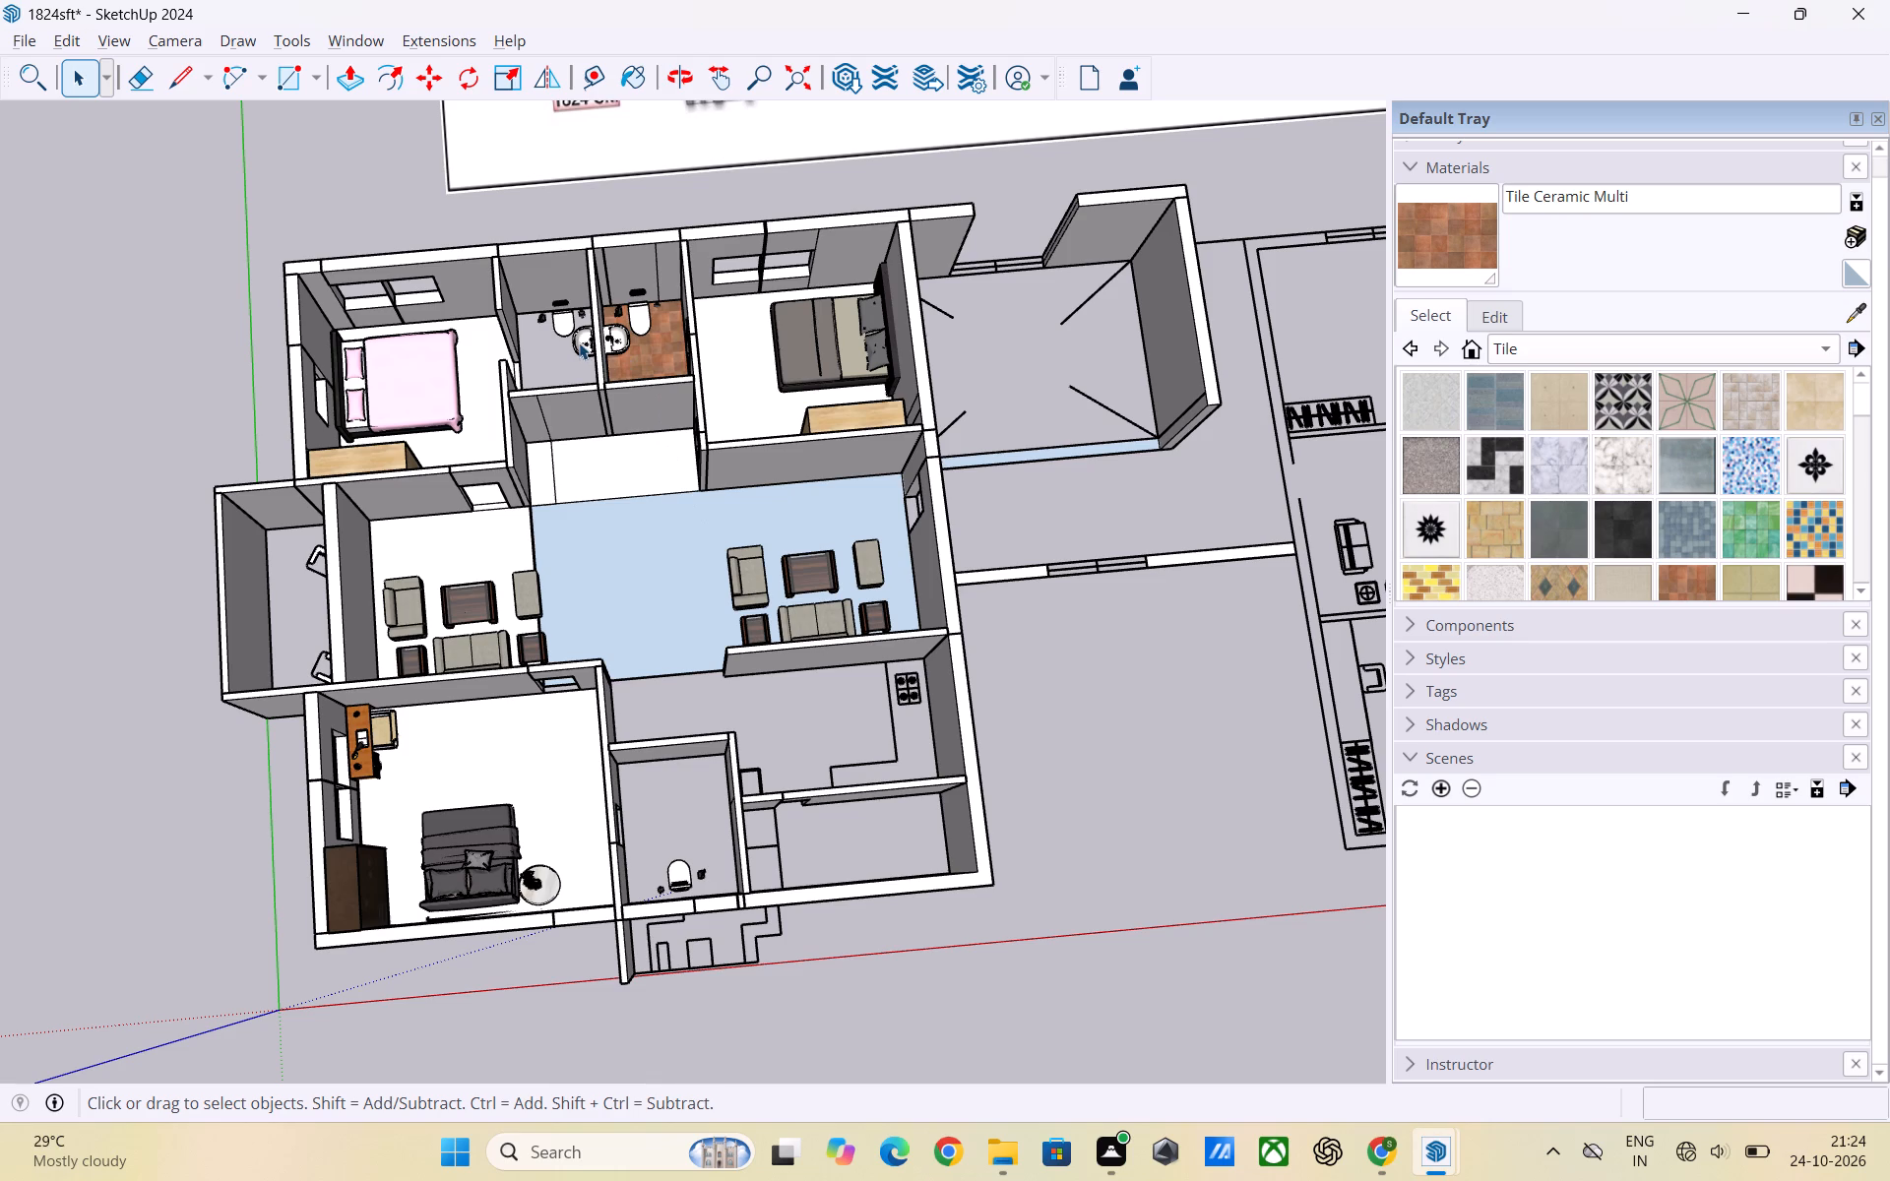
pyautogui.click(579, 342)
pyautogui.press('m')
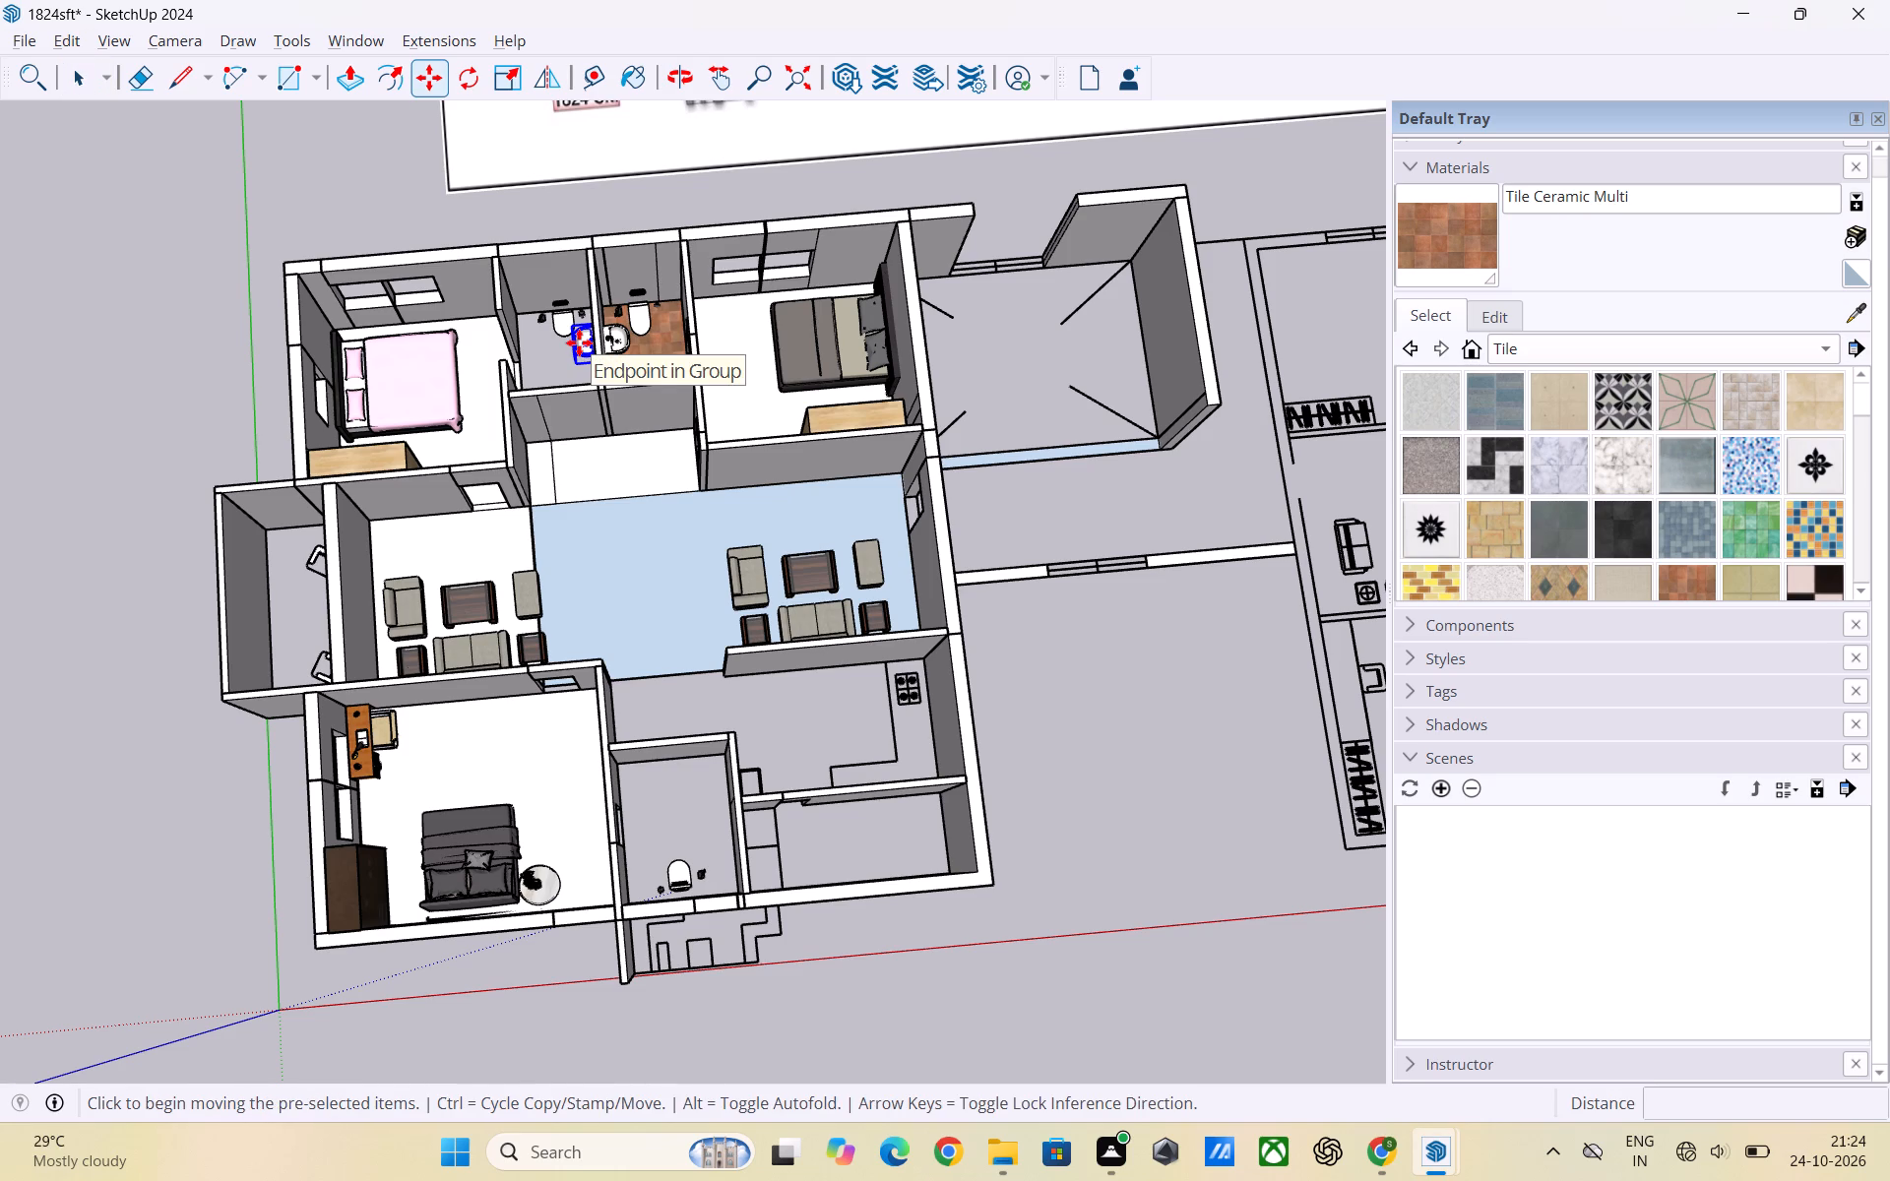
pyautogui.click(579, 336)
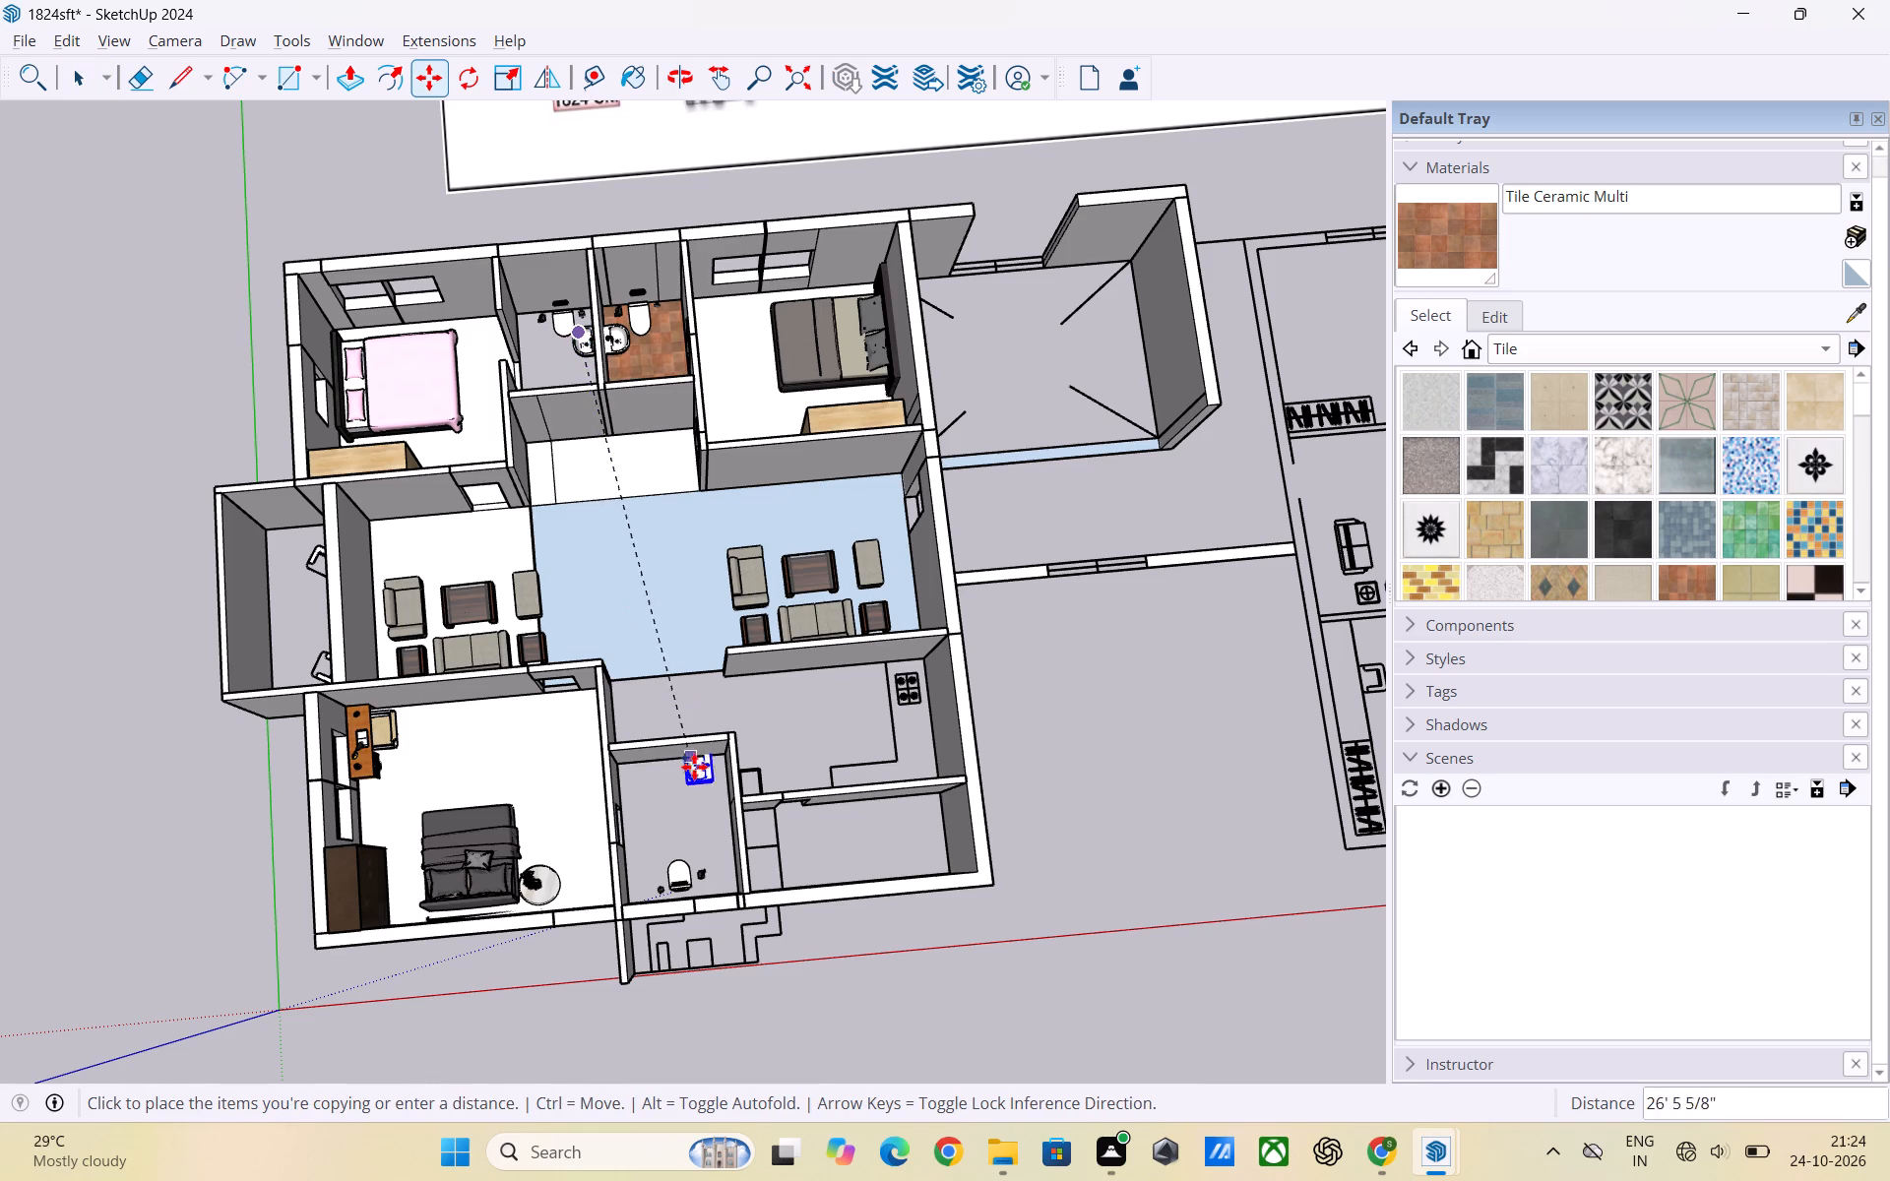
pyautogui.scroll(7, 707, 811)
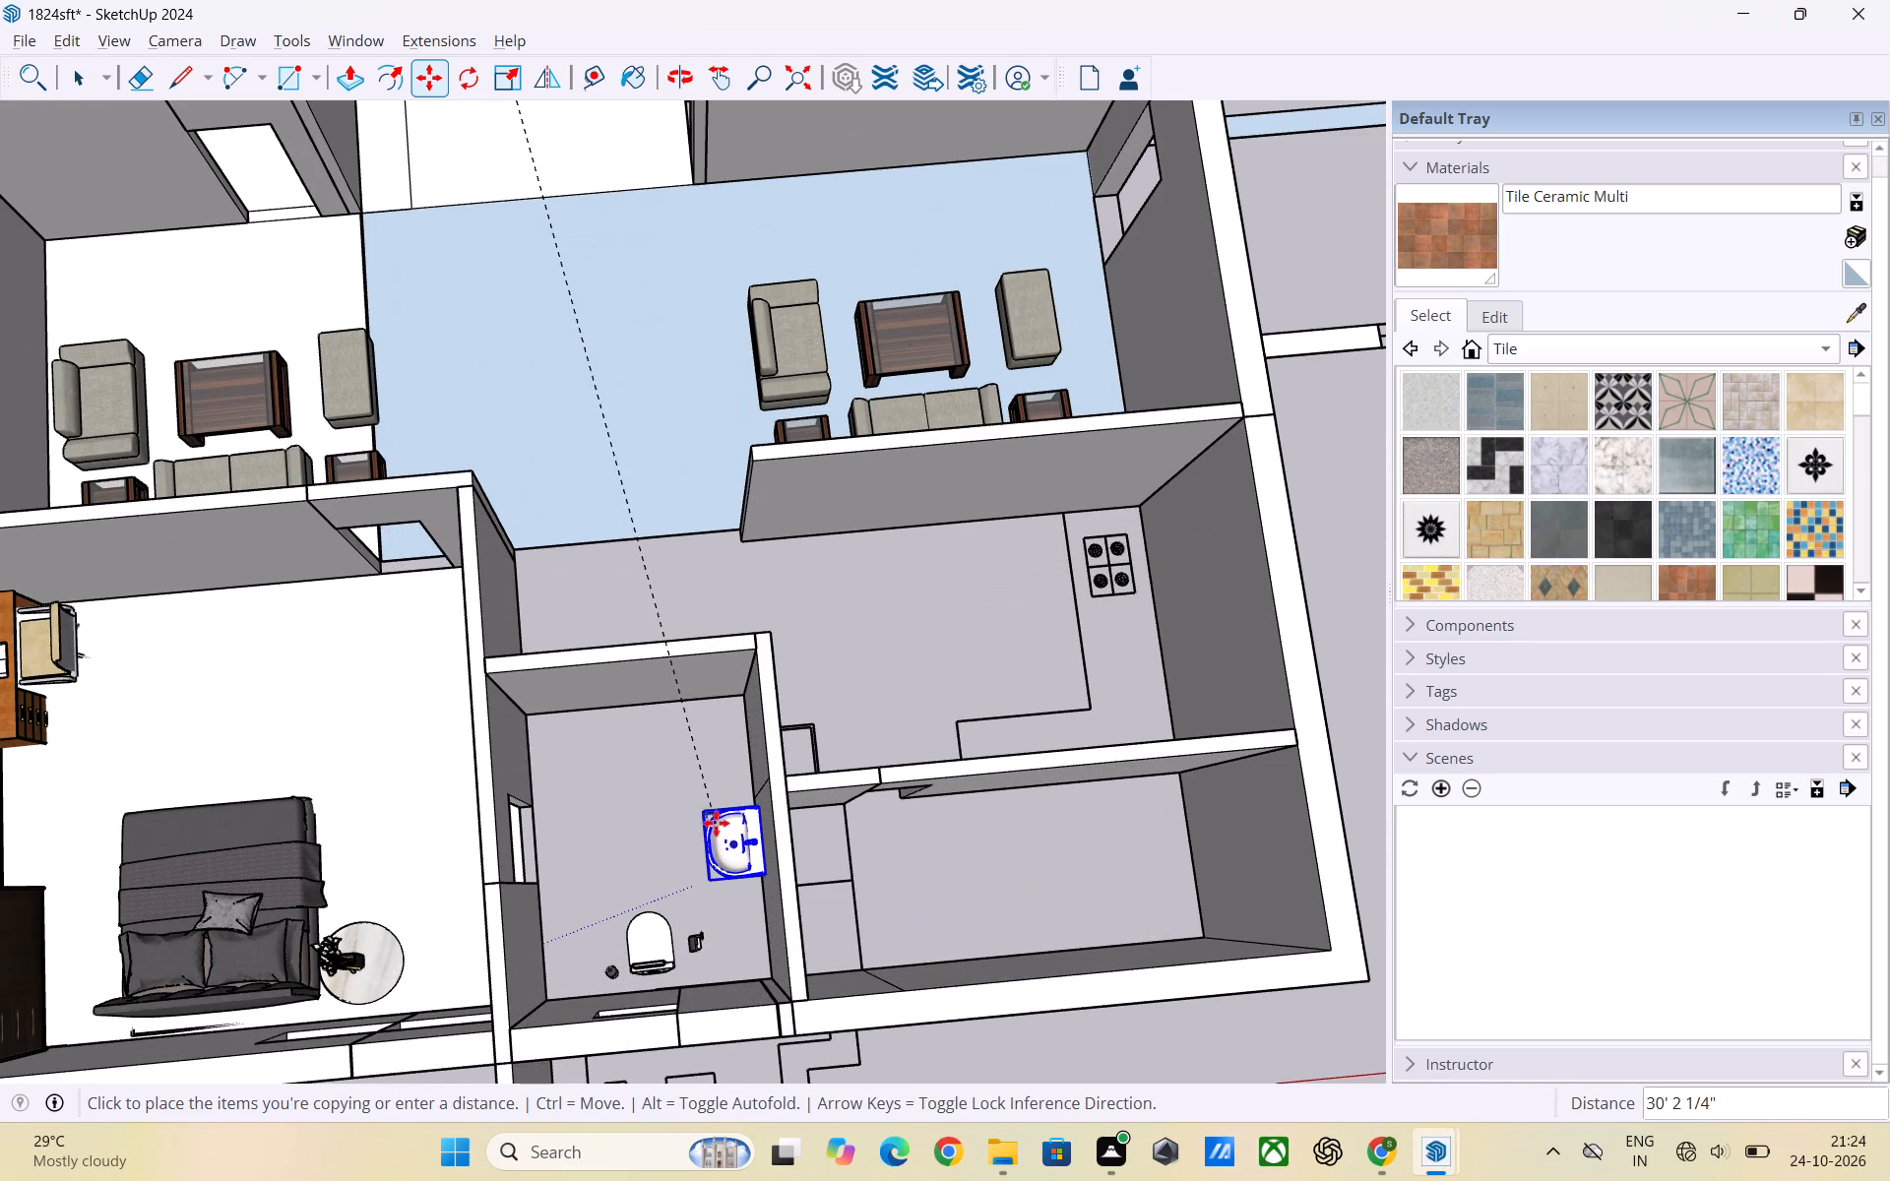
pyautogui.click(718, 821)
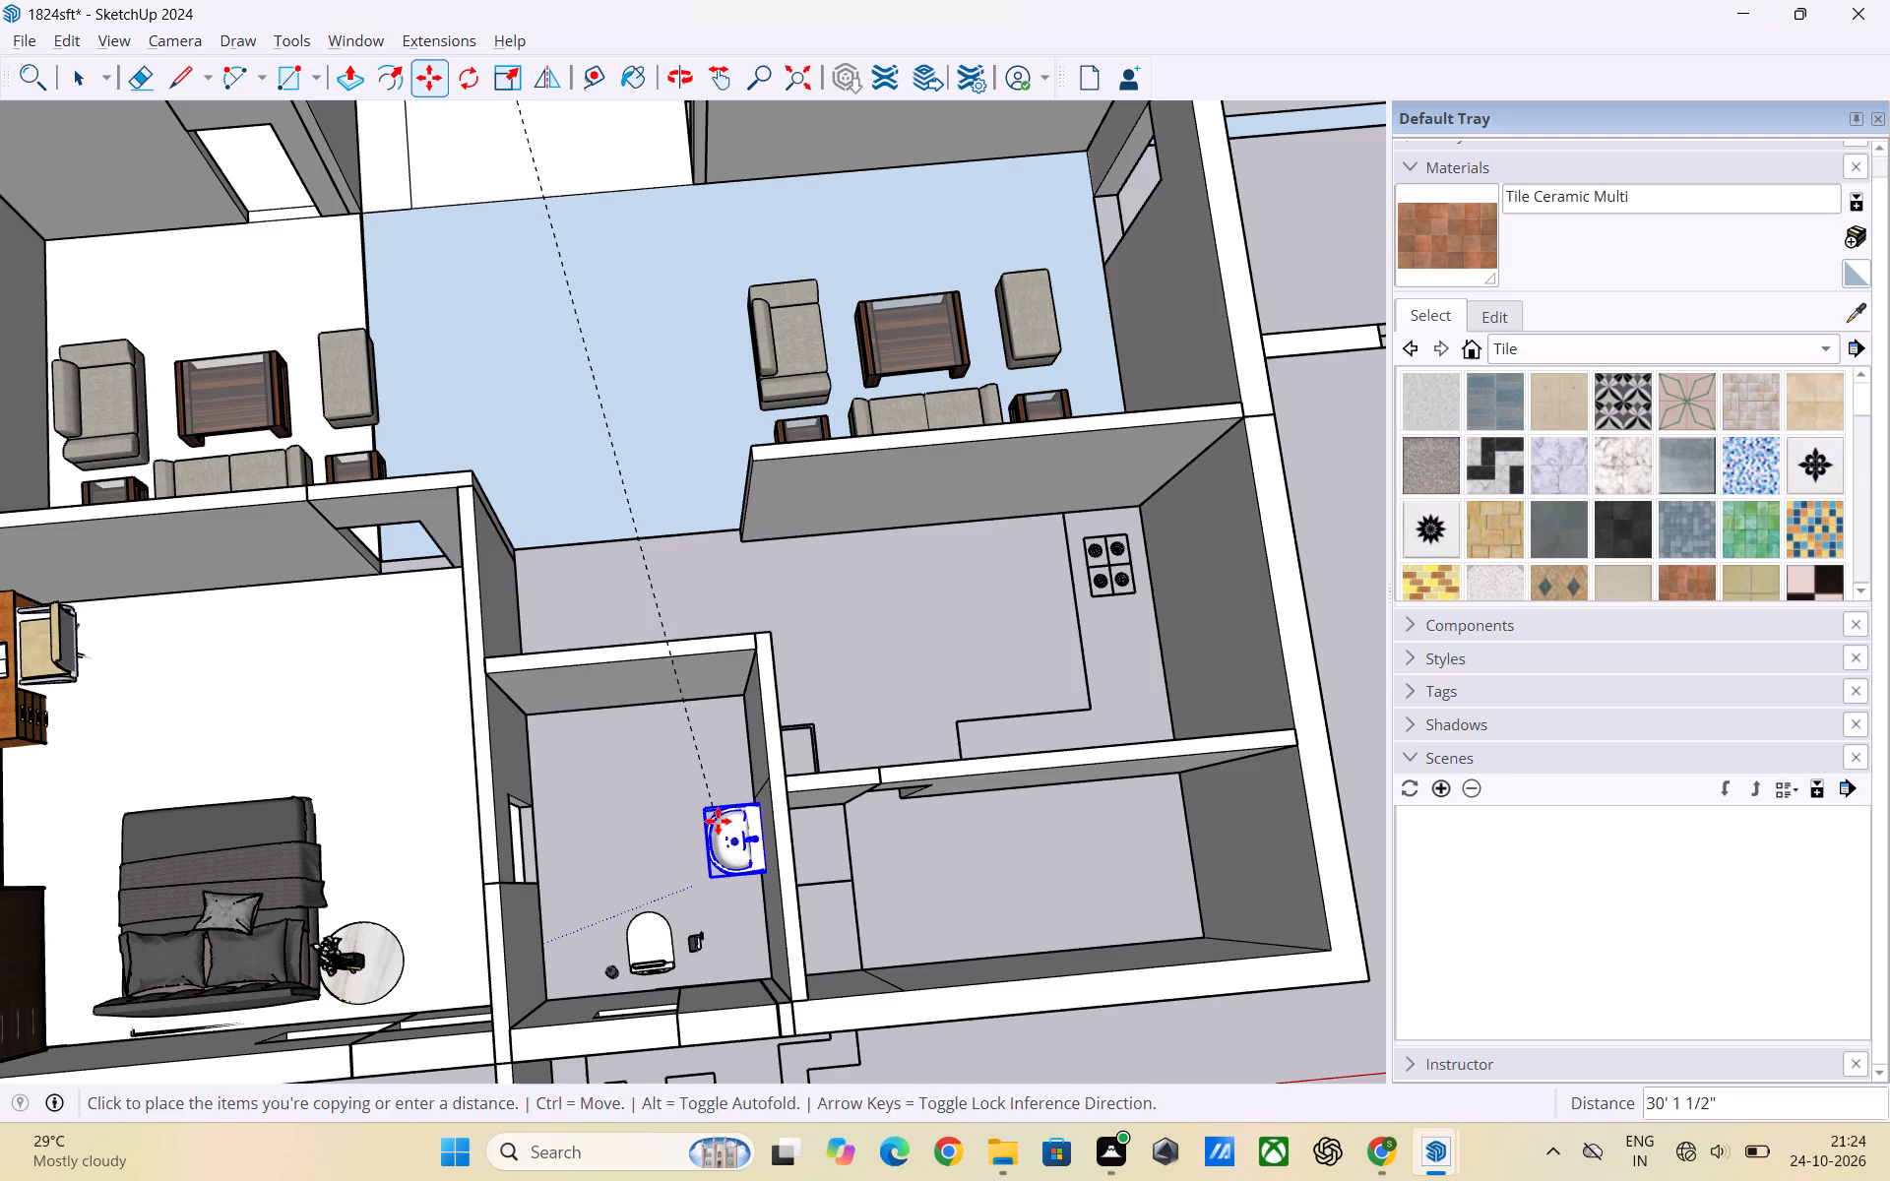
pyautogui.press('space')
pyautogui.click(903, 655)
# Draw a rectangular floor face over the passage between the blue hall floor and the toilet beside the kitchen.
pyautogui.scroll(-5, 804, 655)
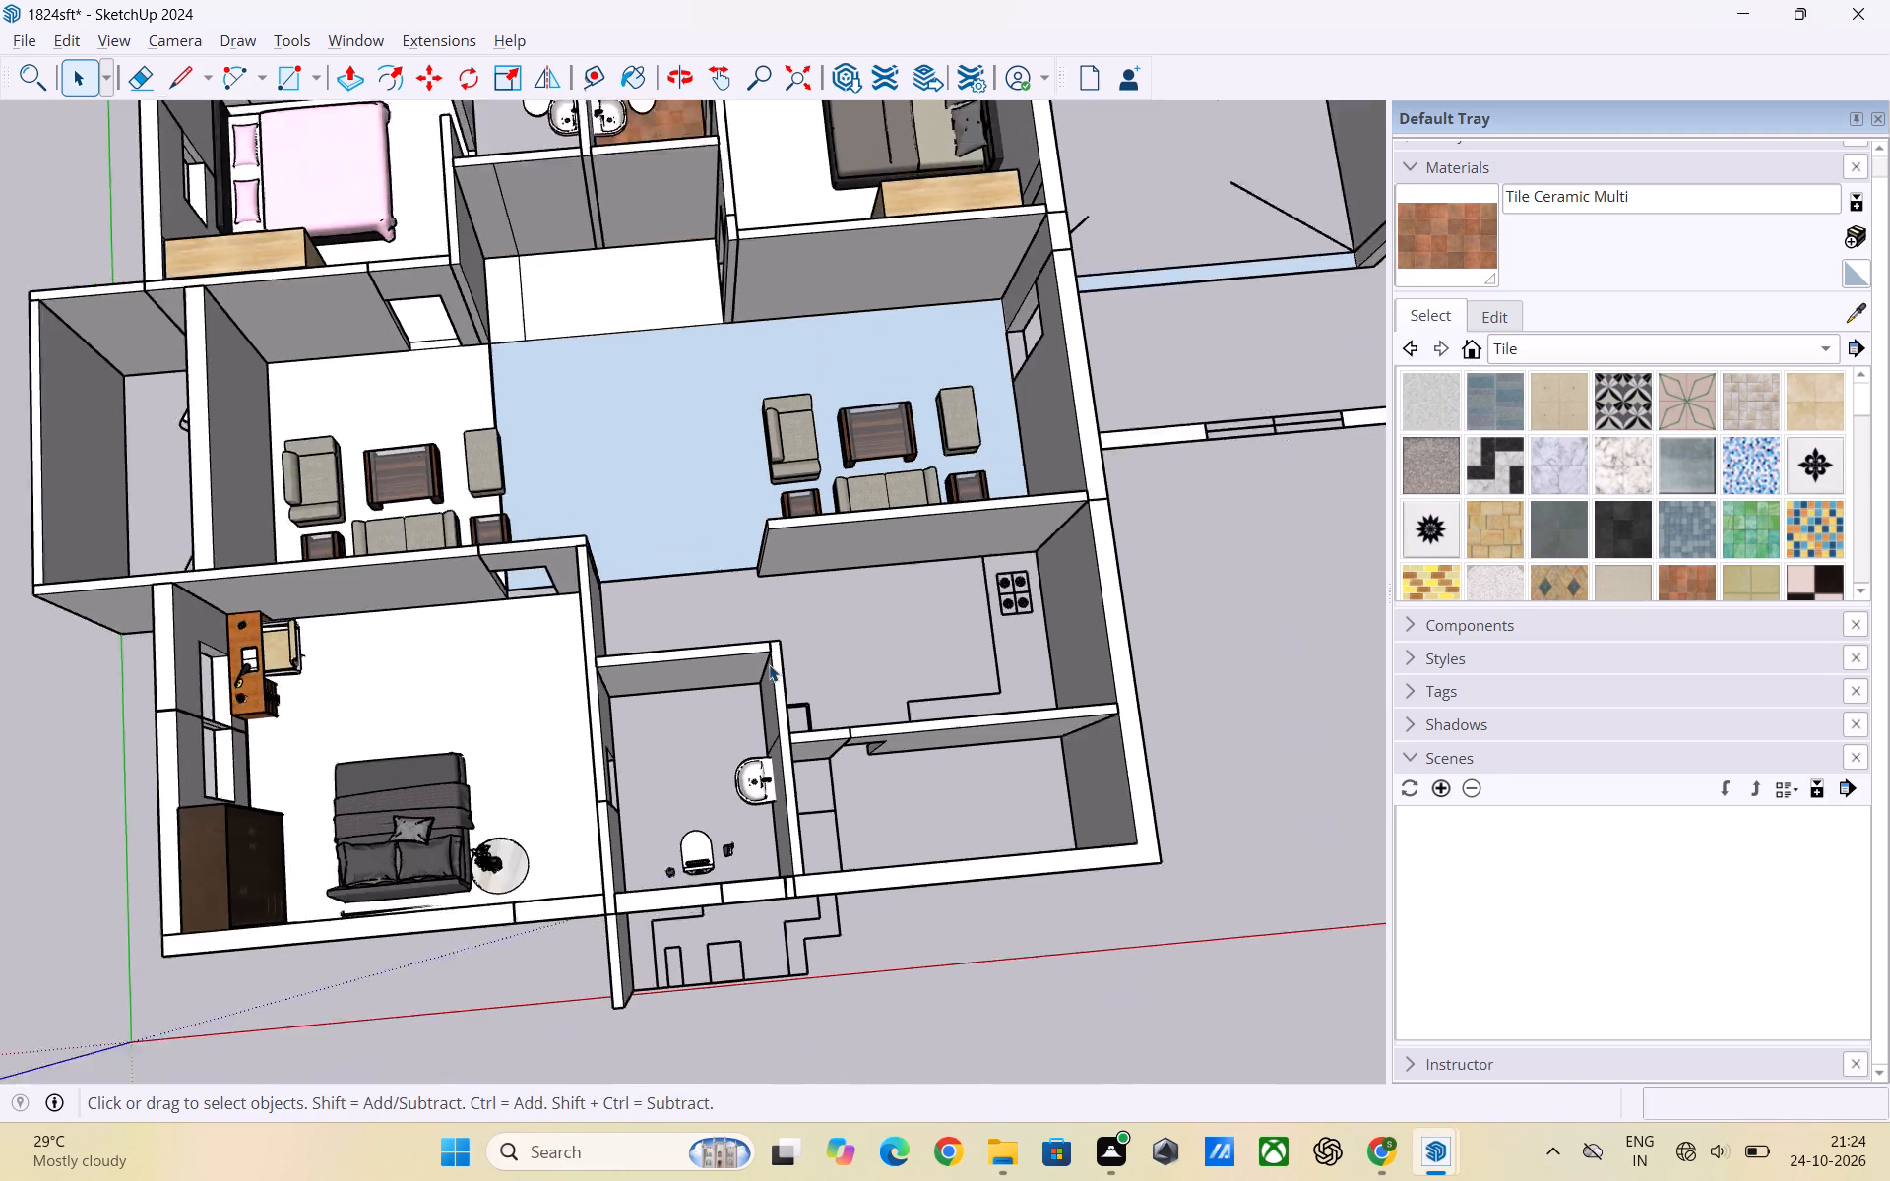
pyautogui.scroll(-1, 769, 664)
pyautogui.moveTo(803, 806); pyautogui.dragTo(737, 791, button='middle')
pyautogui.scroll(-6, 617, 743)
pyautogui.moveTo(649, 731); pyautogui.dragTo(682, 783, button='middle')
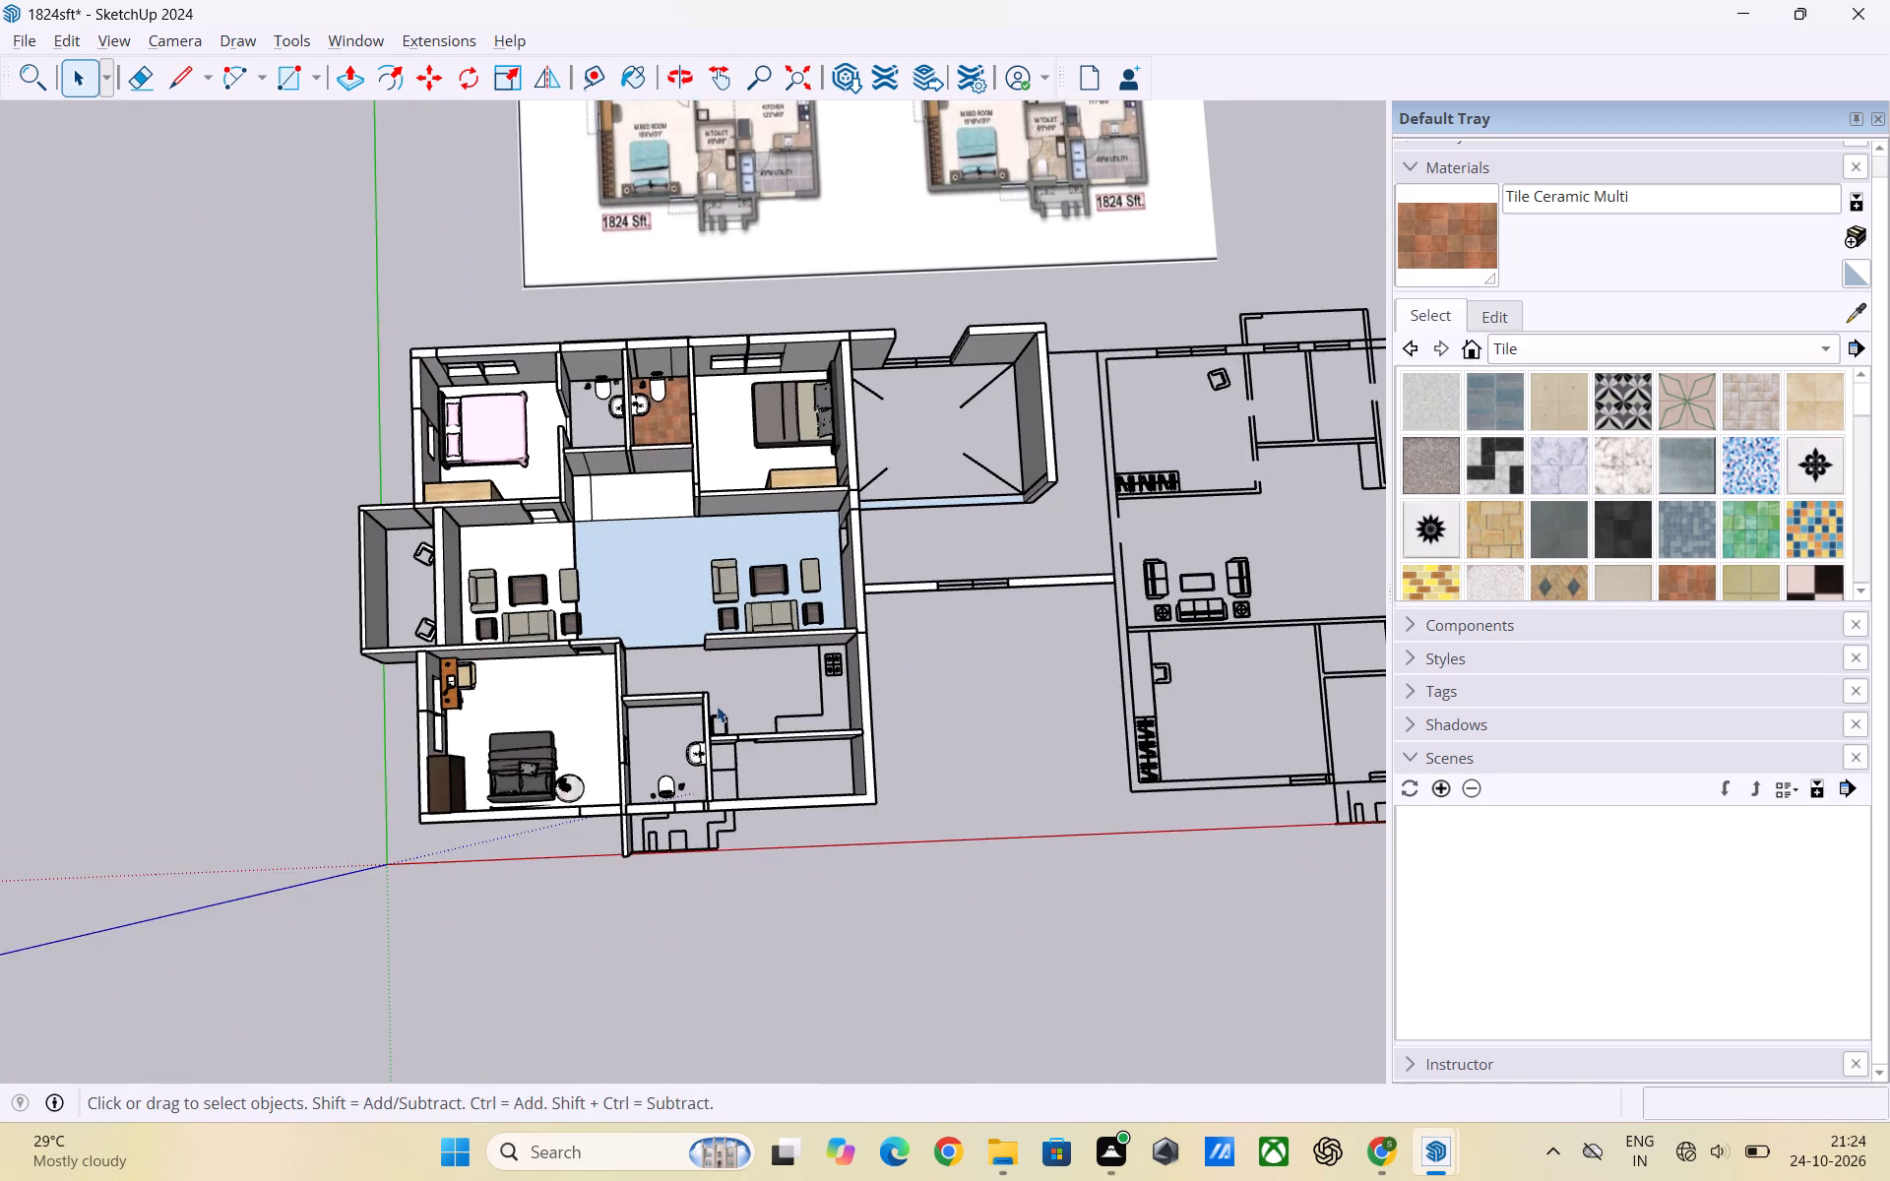
pyautogui.scroll(8, 741, 650)
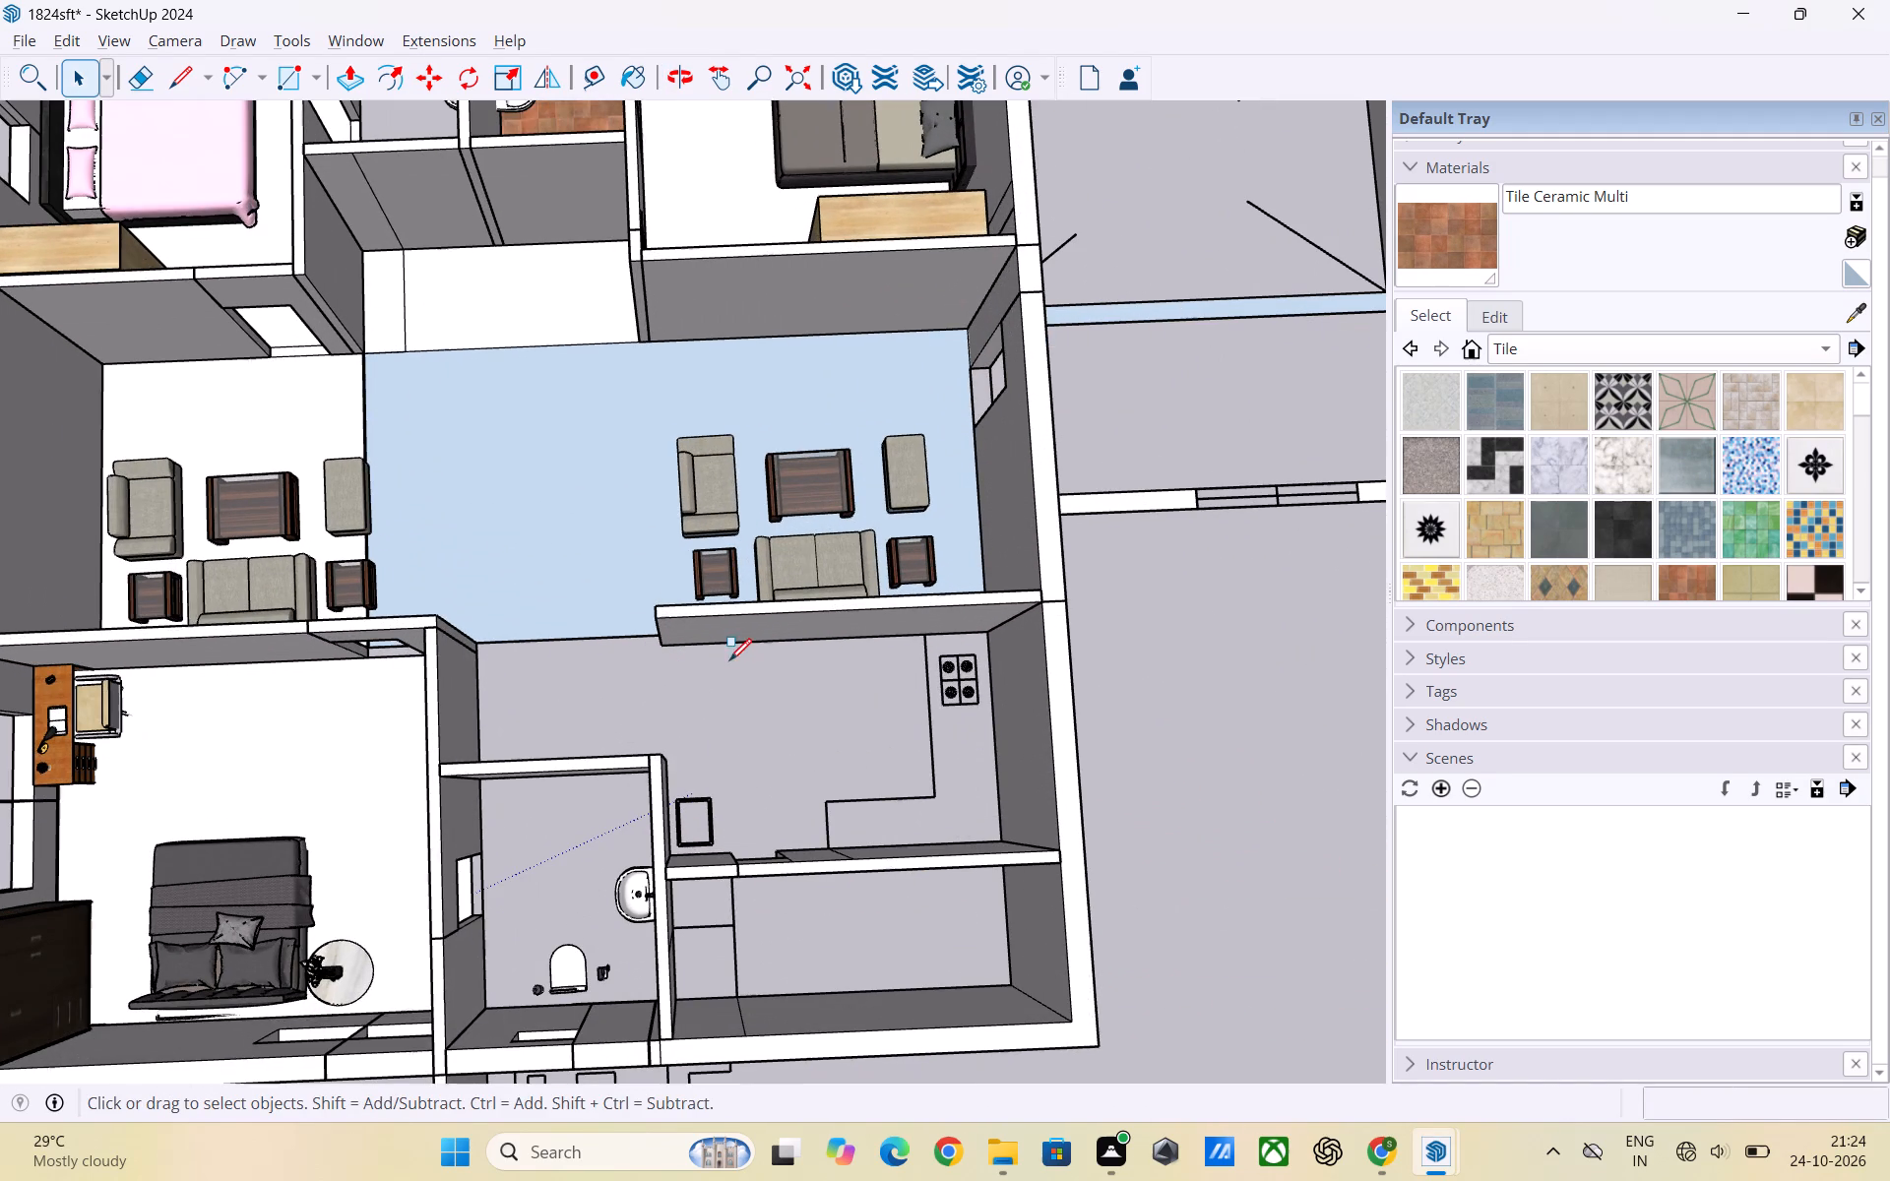
pyautogui.press('r')
pyautogui.scroll(2, 735, 726)
pyautogui.scroll(3, 420, 618)
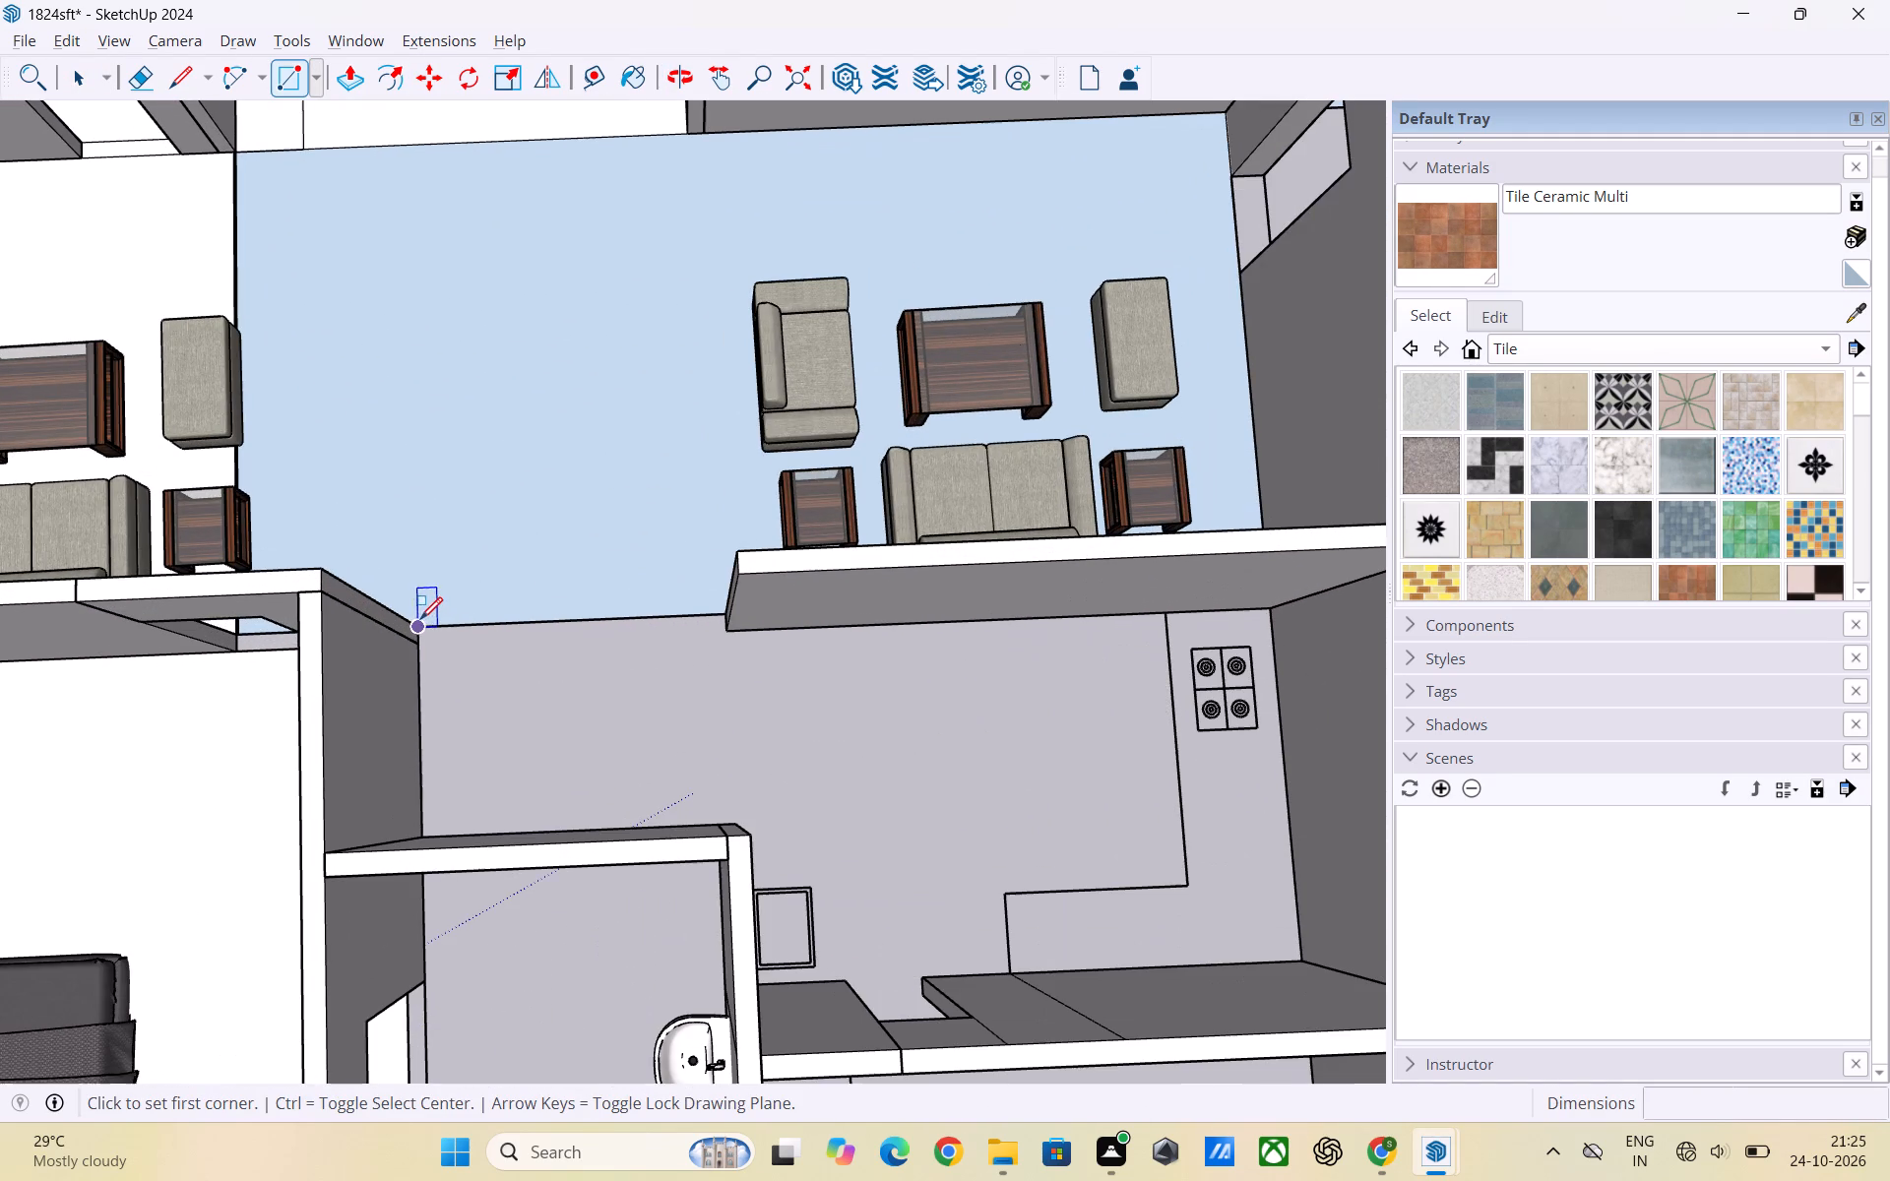
pyautogui.click(419, 625)
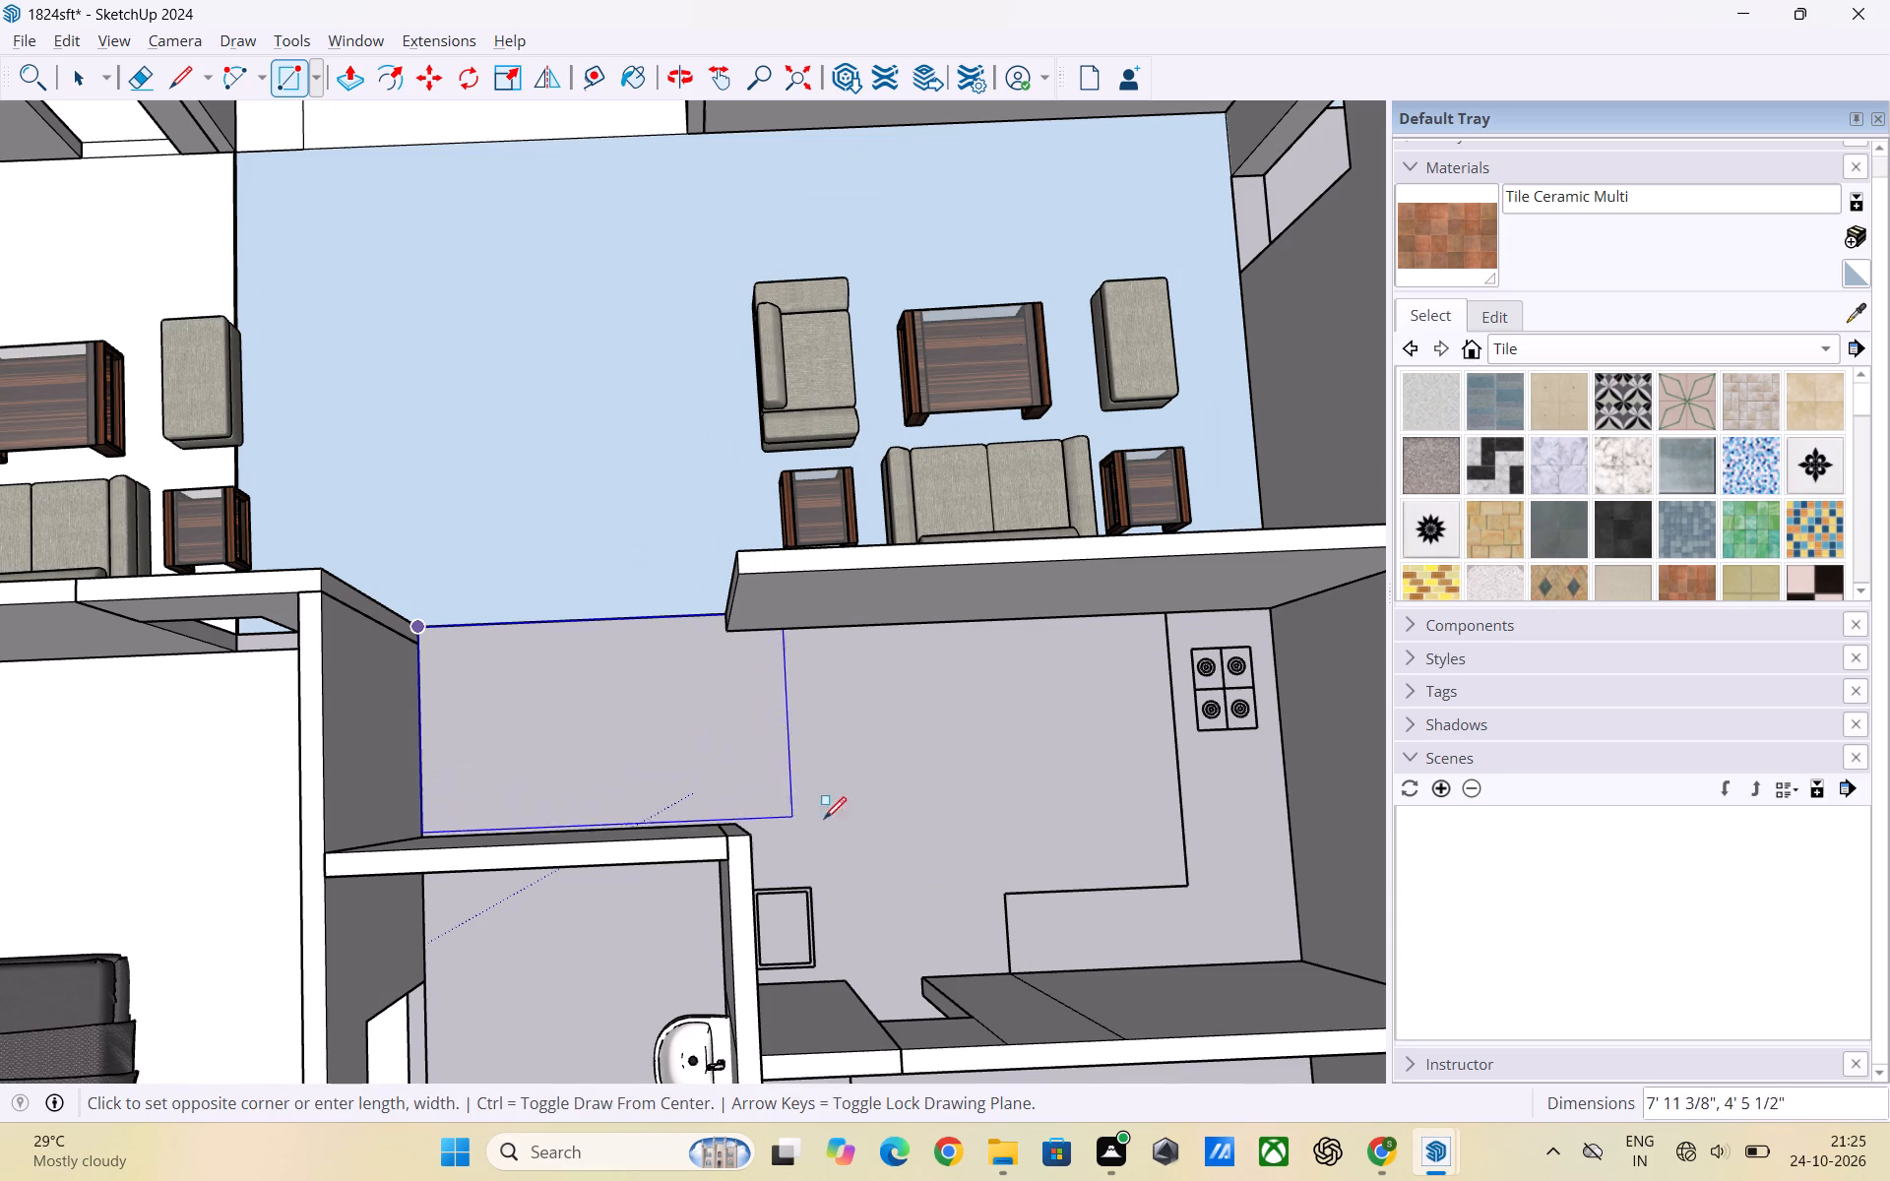
pyautogui.scroll(-3, 548, 776)
pyautogui.scroll(-1, 804, 783)
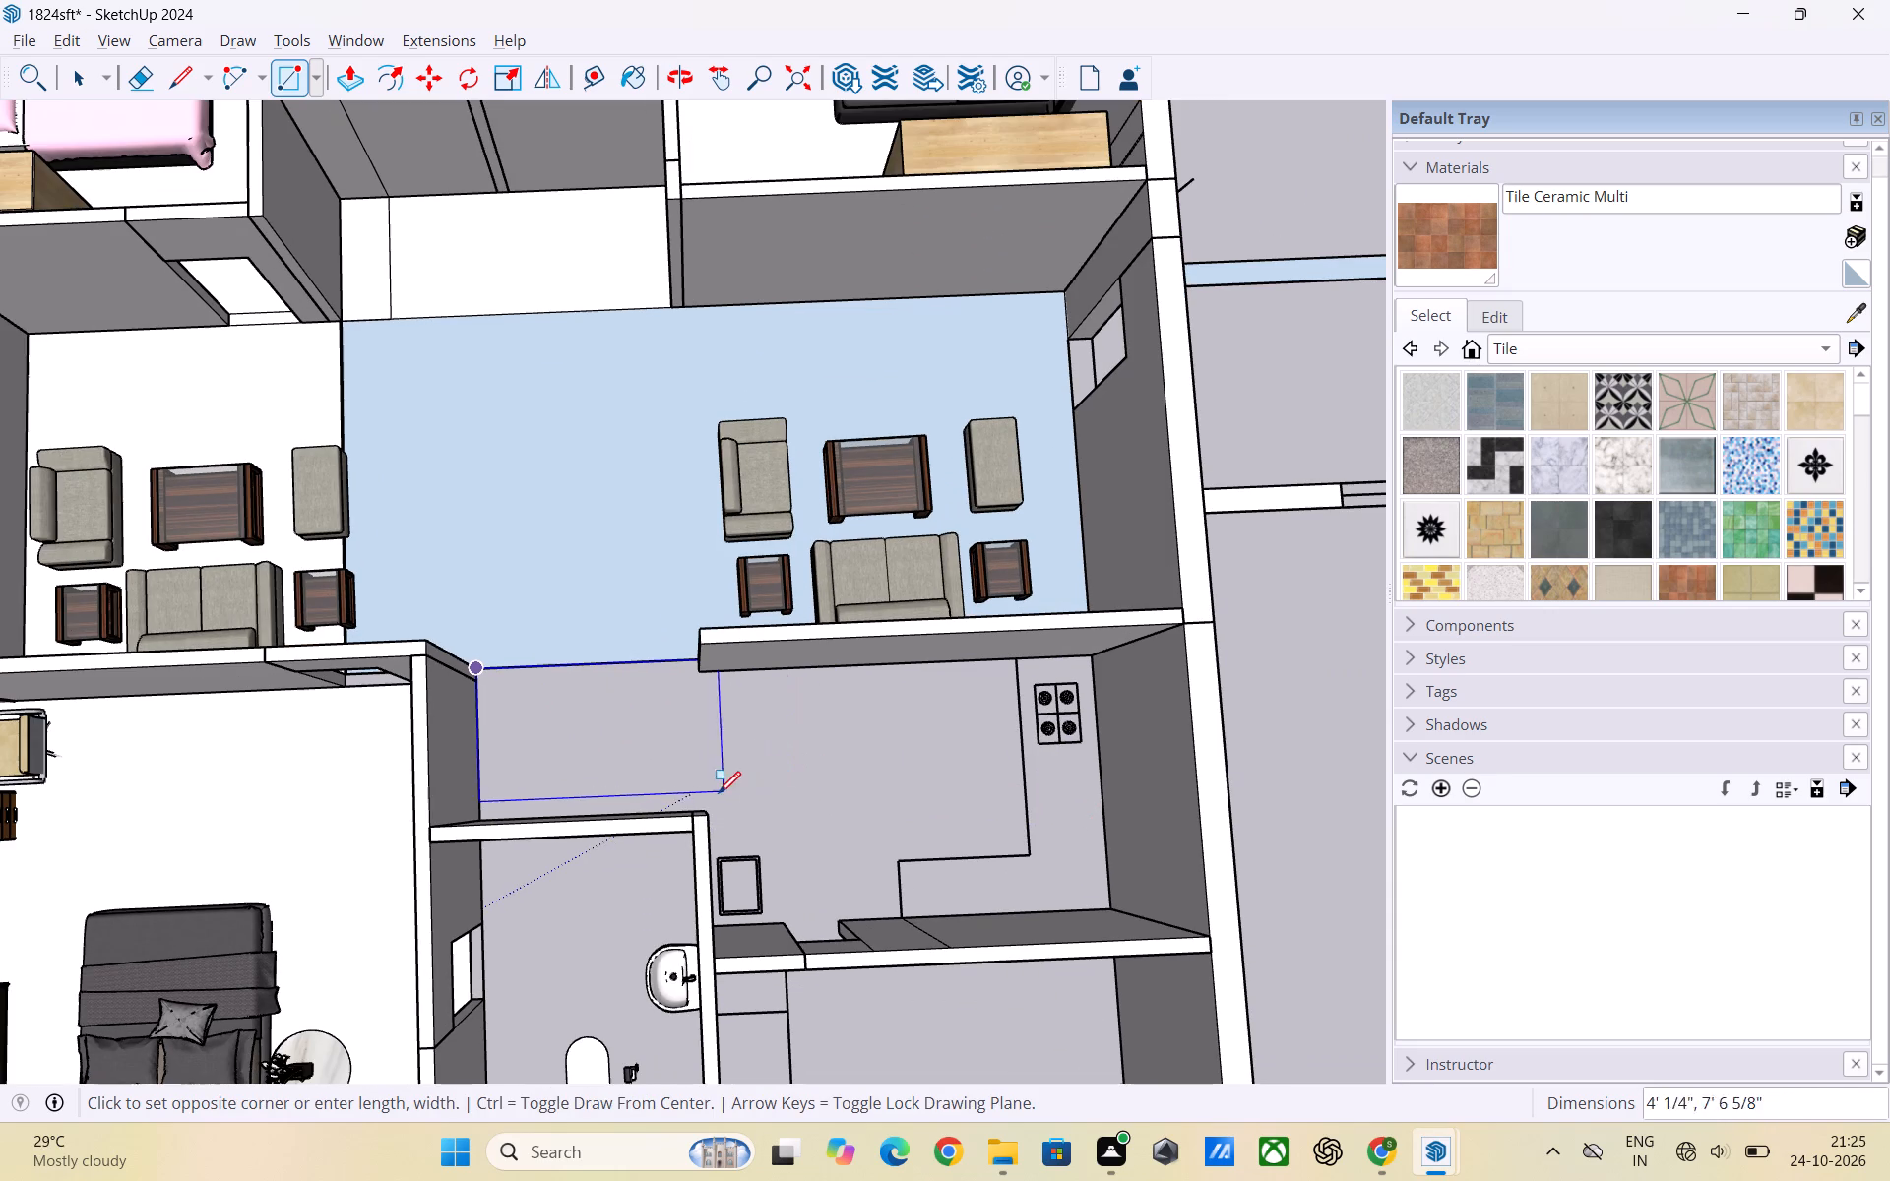
pyautogui.click(712, 817)
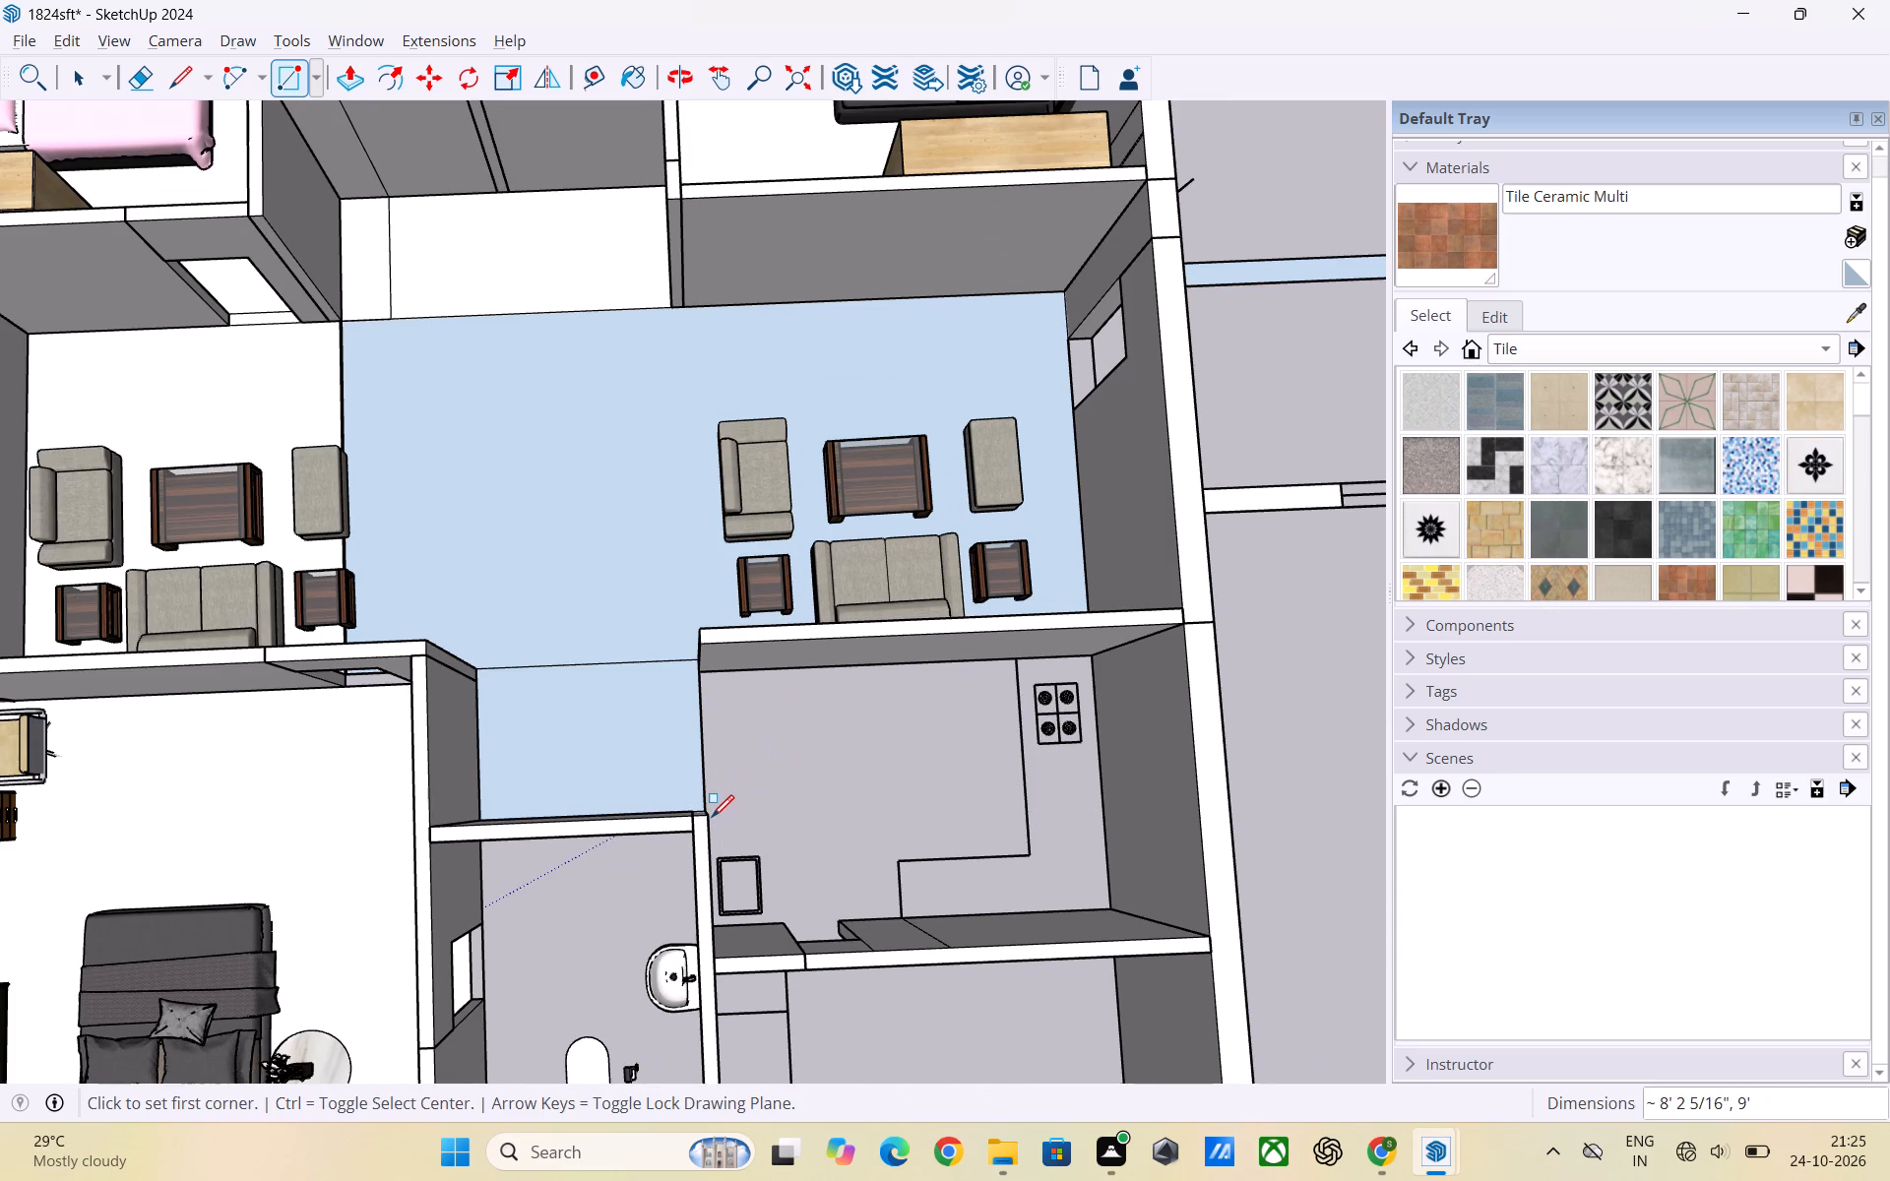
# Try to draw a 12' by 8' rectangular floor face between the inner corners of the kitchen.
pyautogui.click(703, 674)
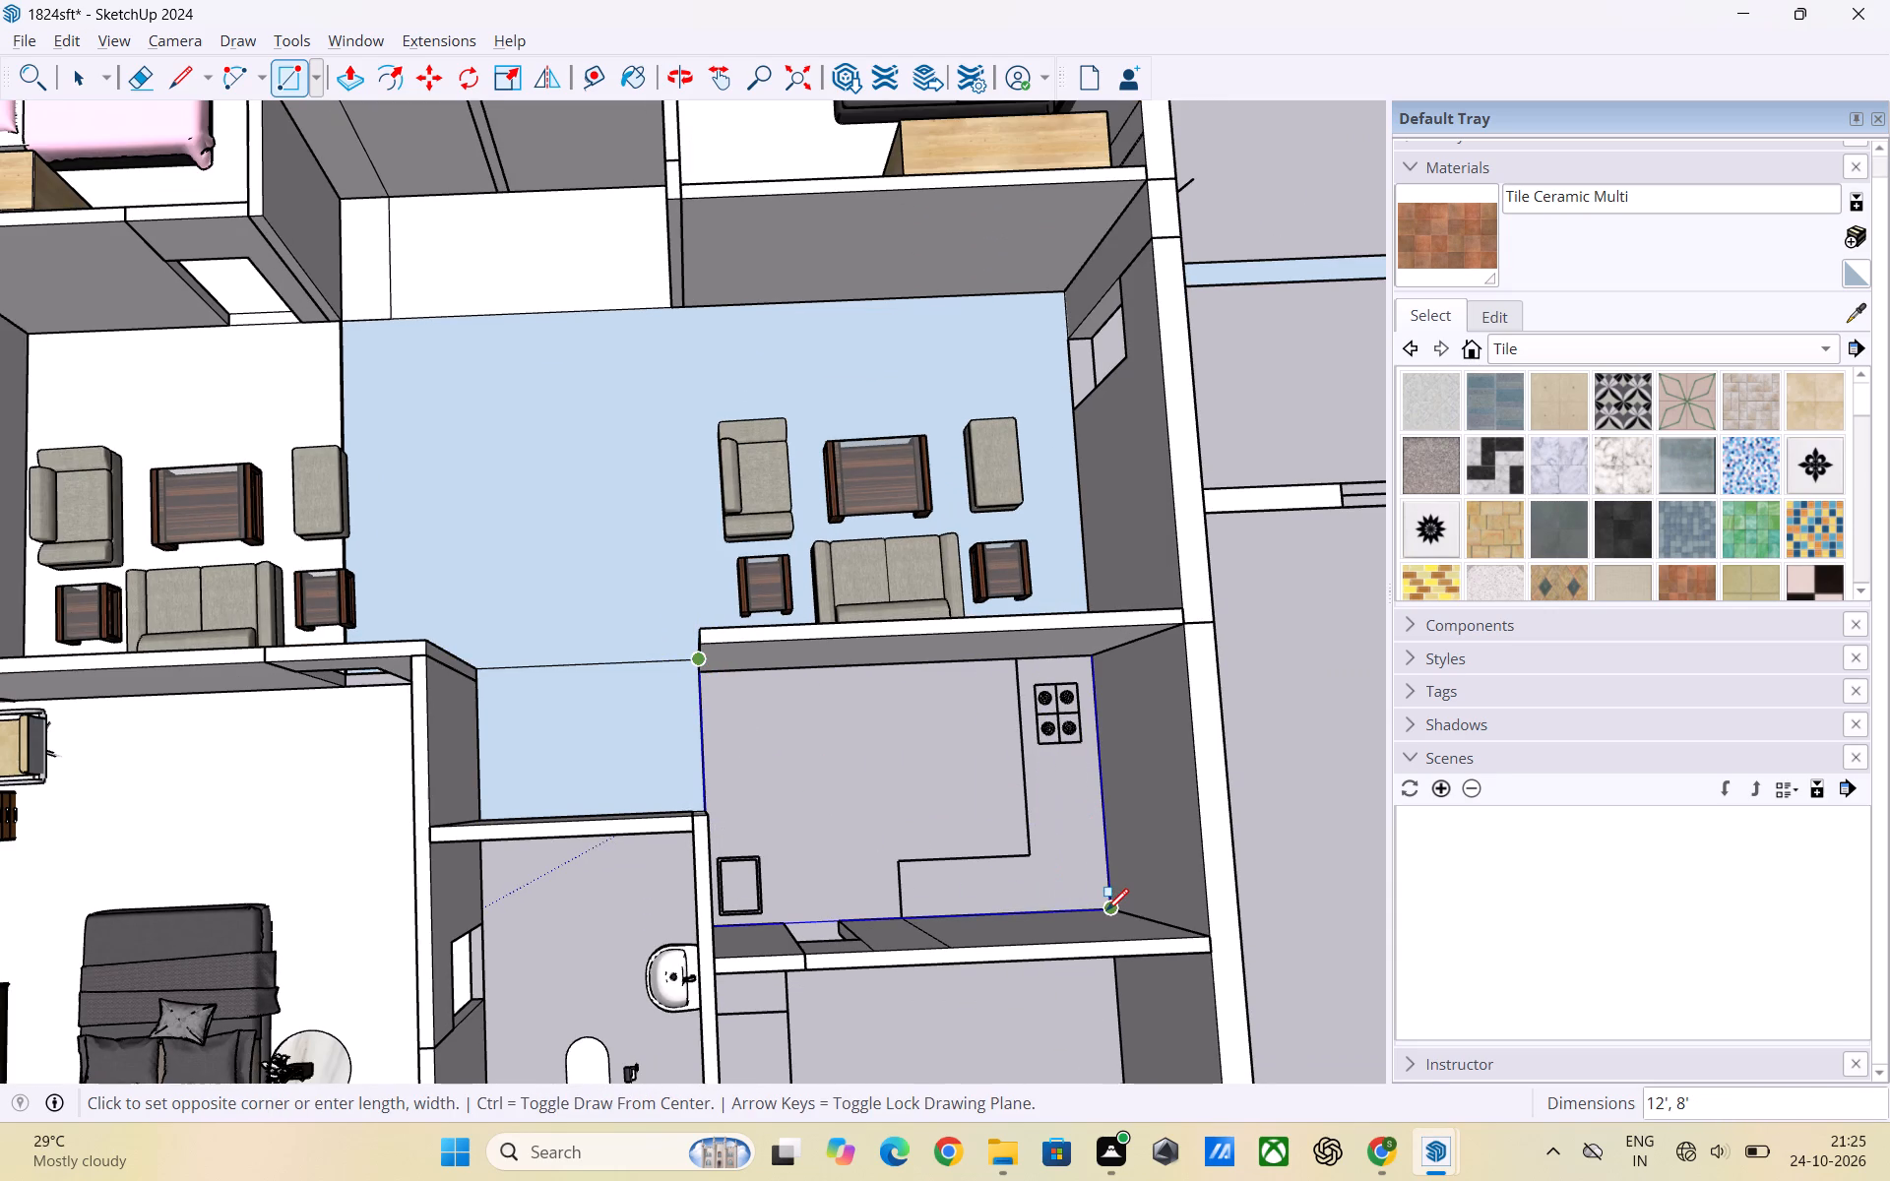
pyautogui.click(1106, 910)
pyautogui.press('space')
# Delete the edge between the passage floor and the blue hall floor to merge them into one face.
pyautogui.scroll(-3, 650, 701)
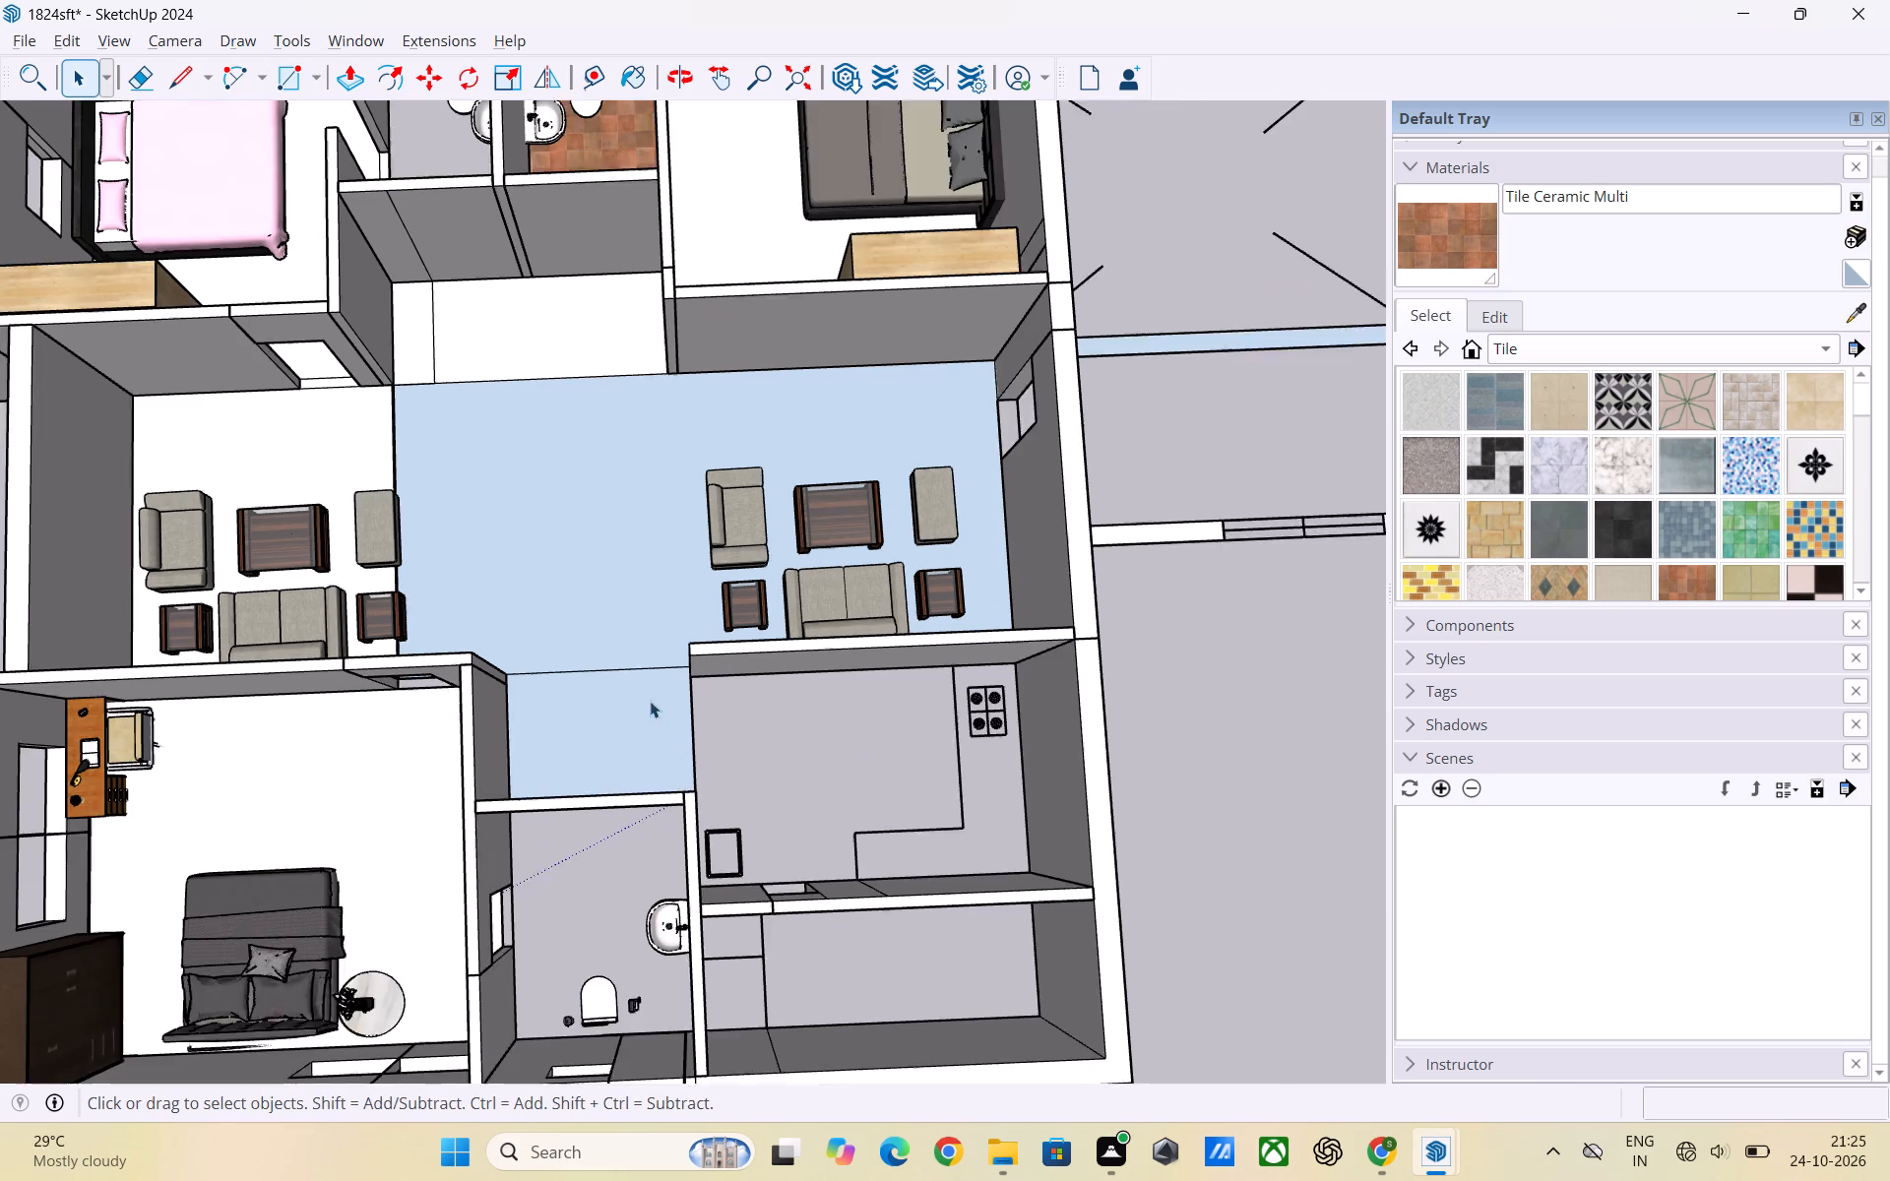
pyautogui.click(606, 674)
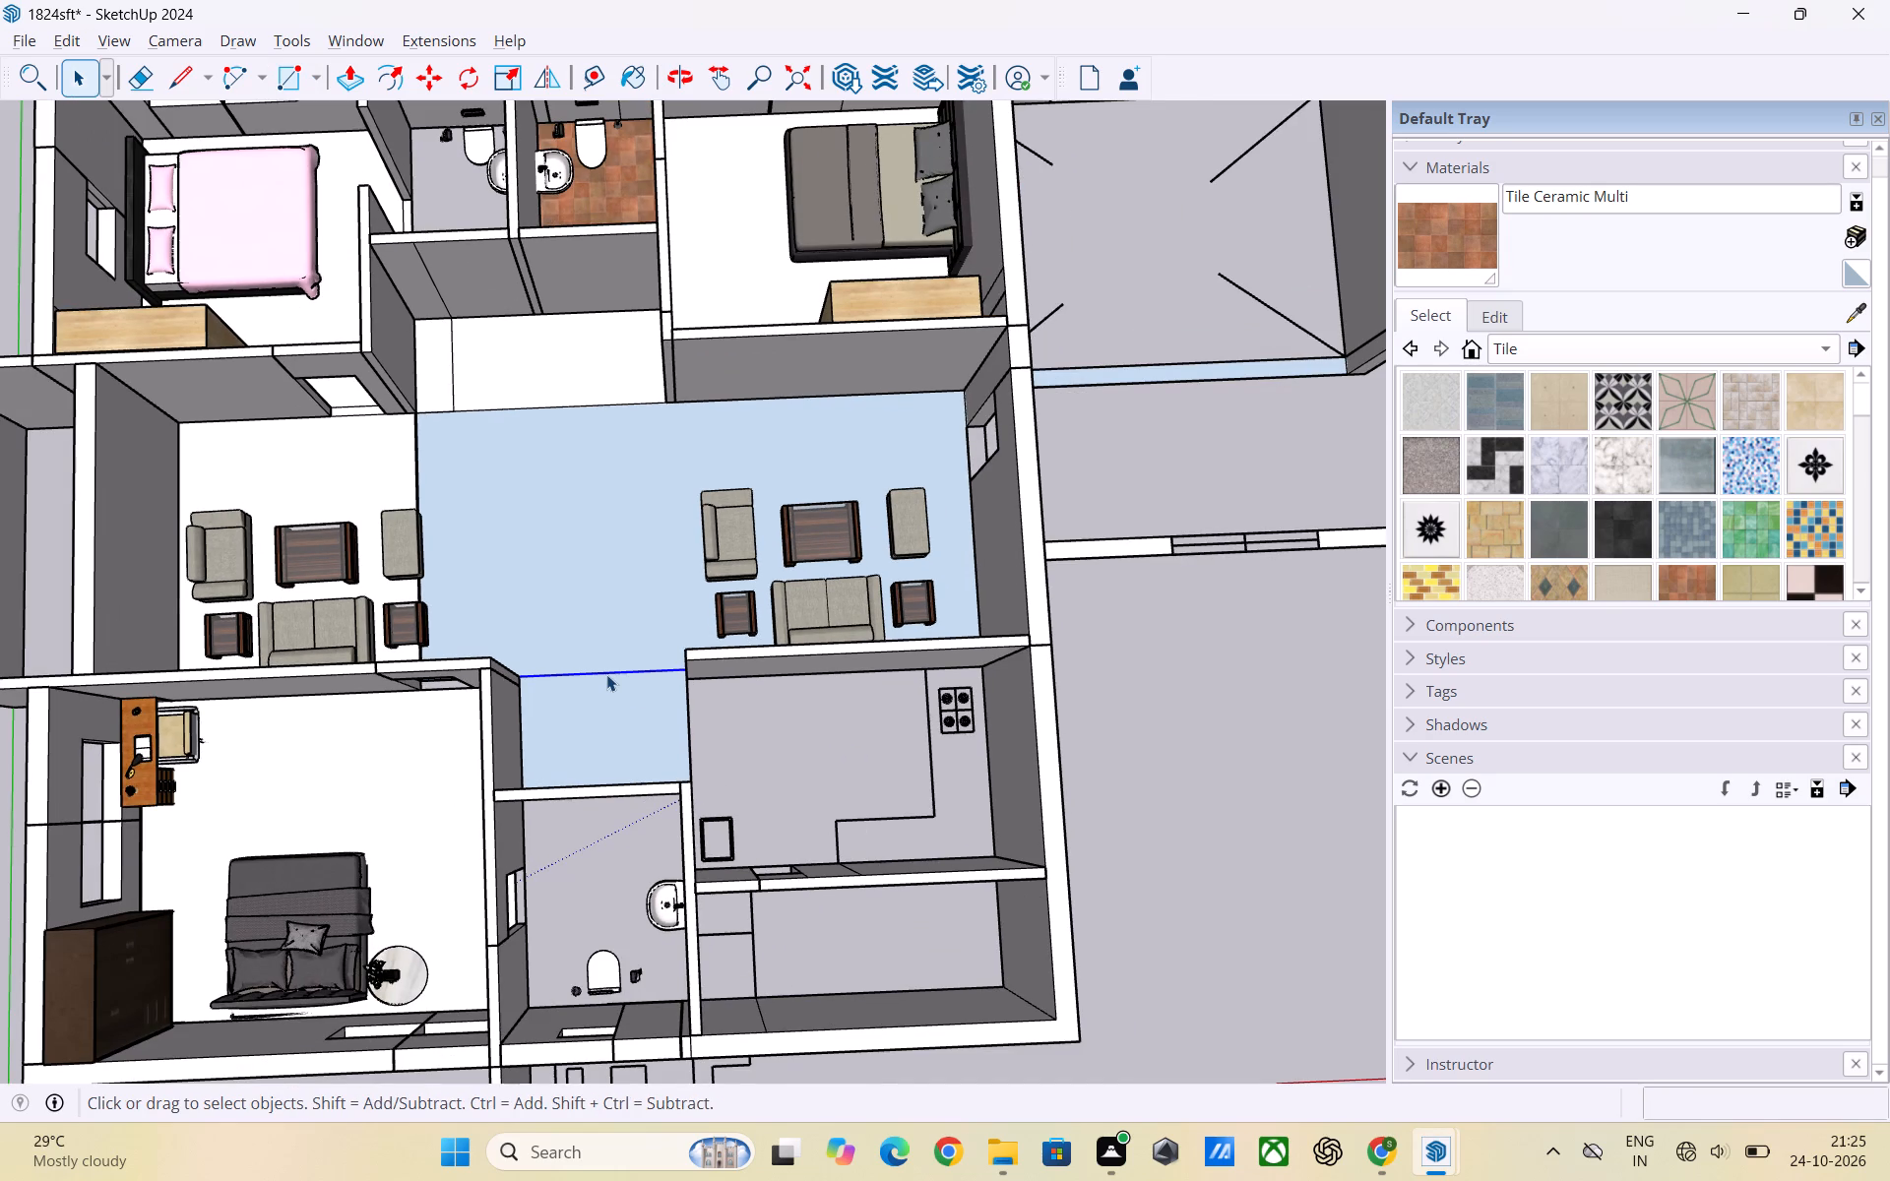
pyautogui.press('Delete')
pyautogui.scroll(-4, 545, 667)
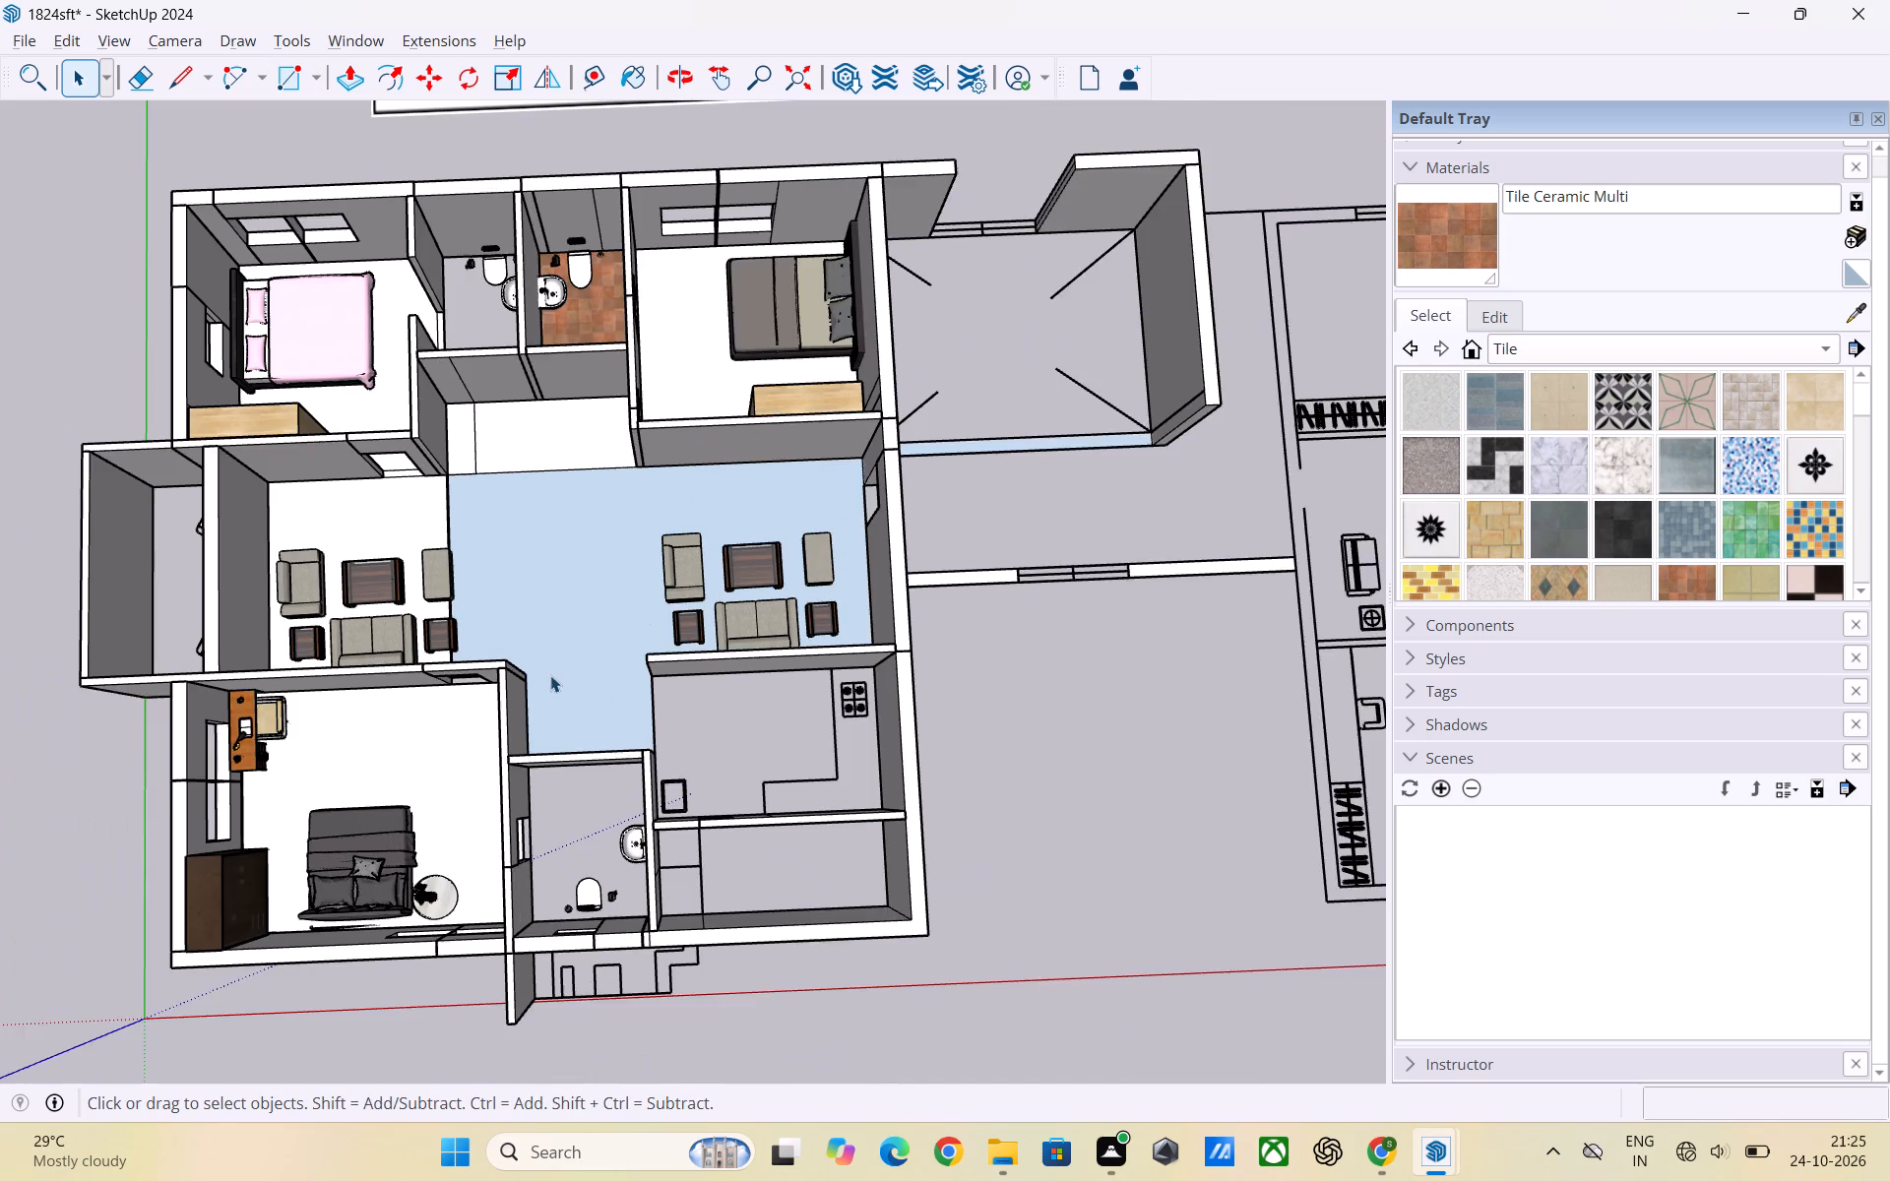
pyautogui.scroll(5, 816, 779)
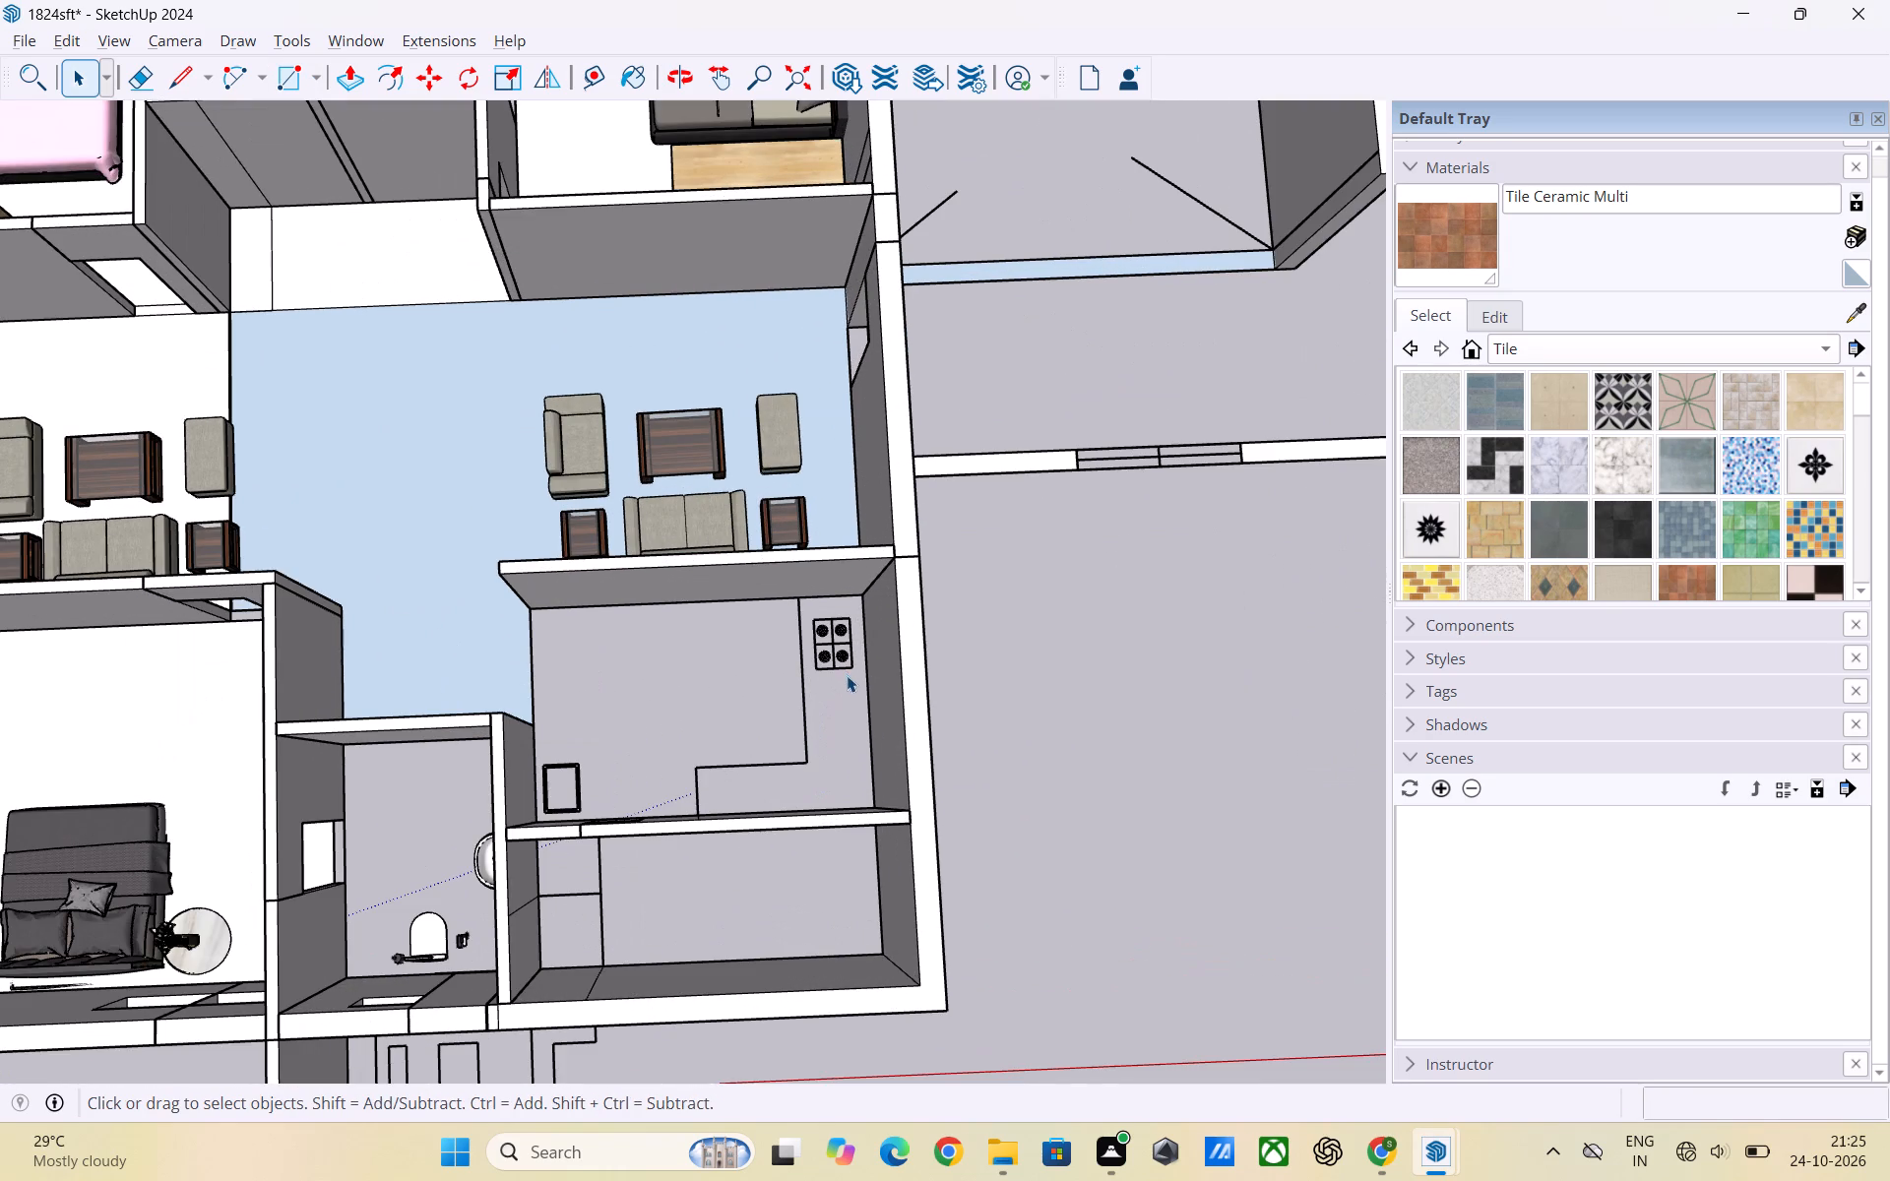
# Delete the four-burner stove symbol from the kitchen counter outline.
pyautogui.scroll(6, 849, 644)
pyautogui.moveTo(870, 707); pyautogui.dragTo(791, 583)
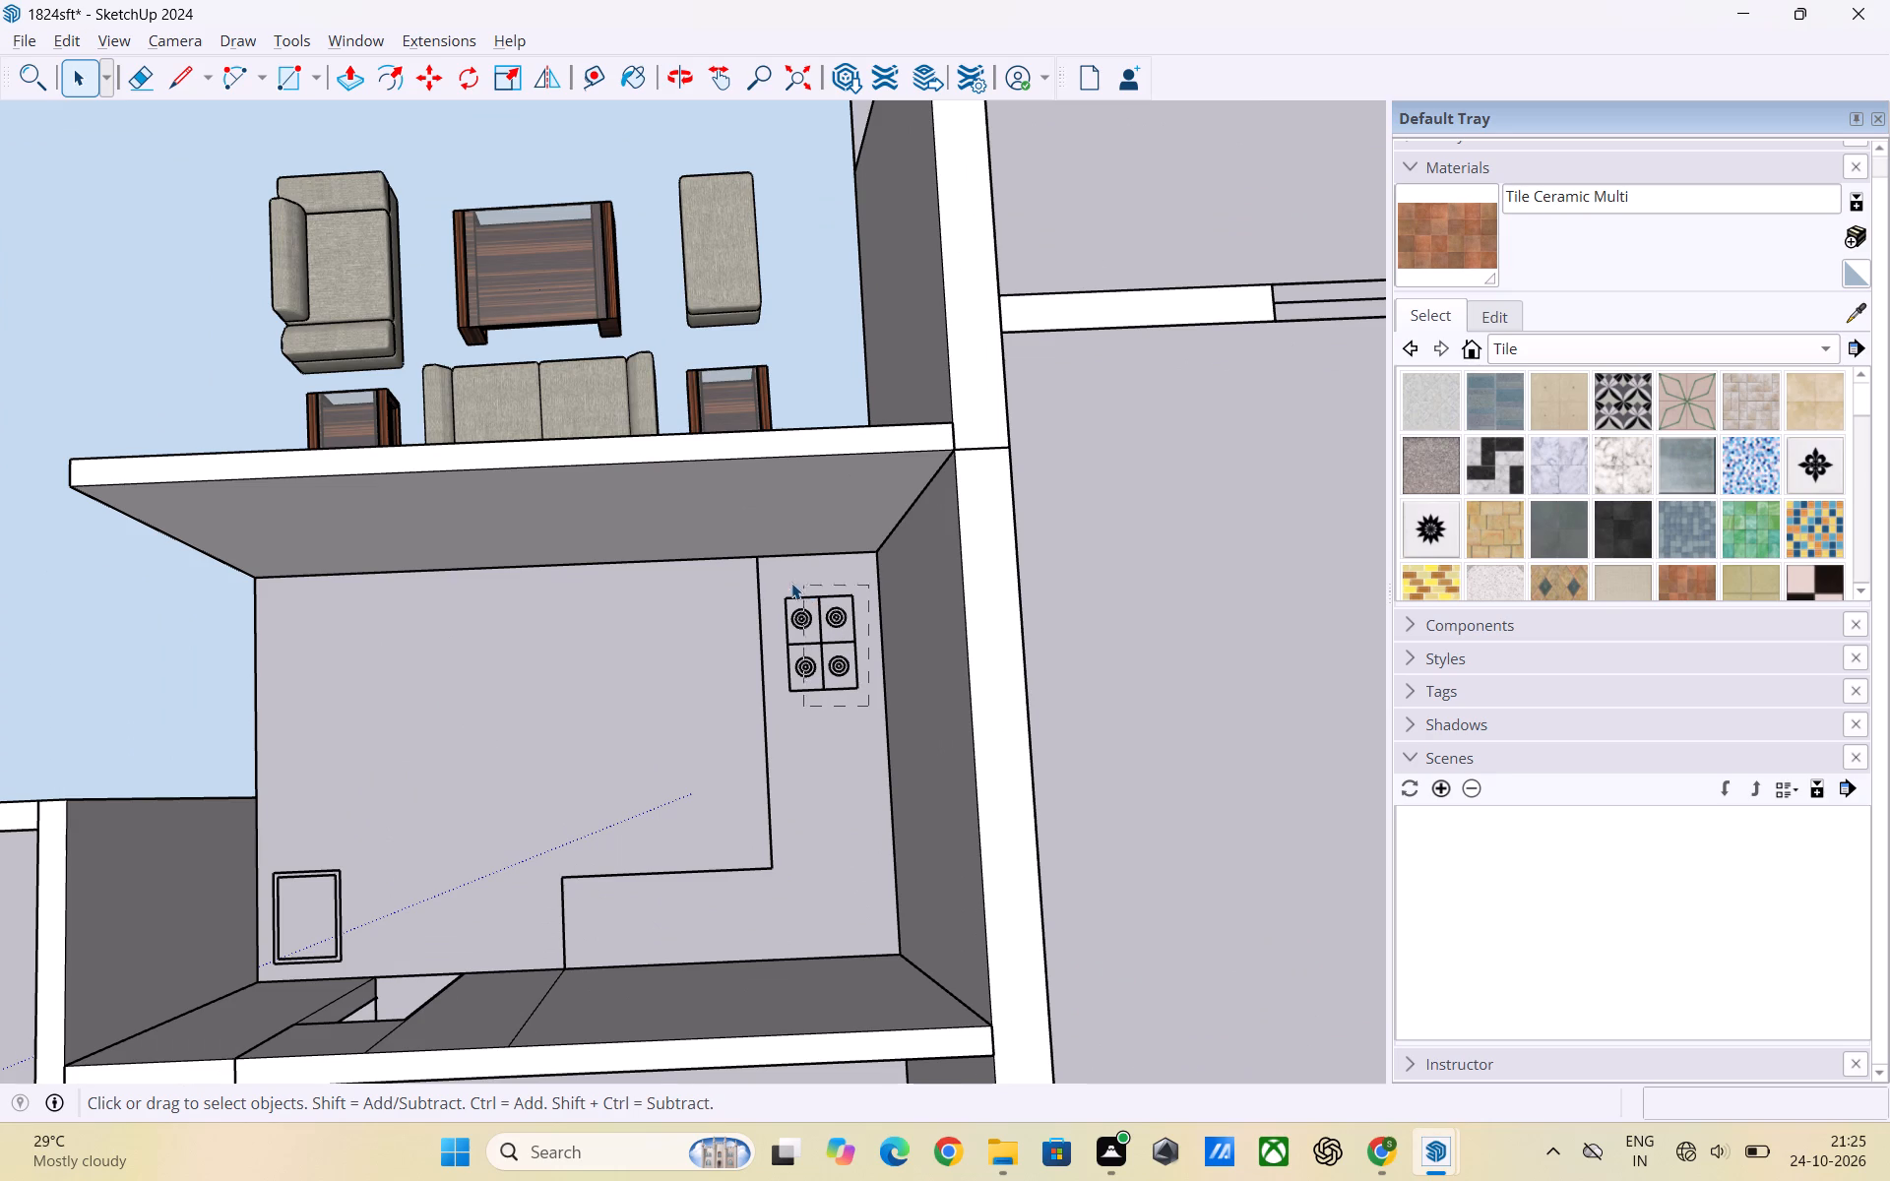
pyautogui.moveTo(791, 583); pyautogui.dragTo(782, 584)
pyautogui.press('Delete')
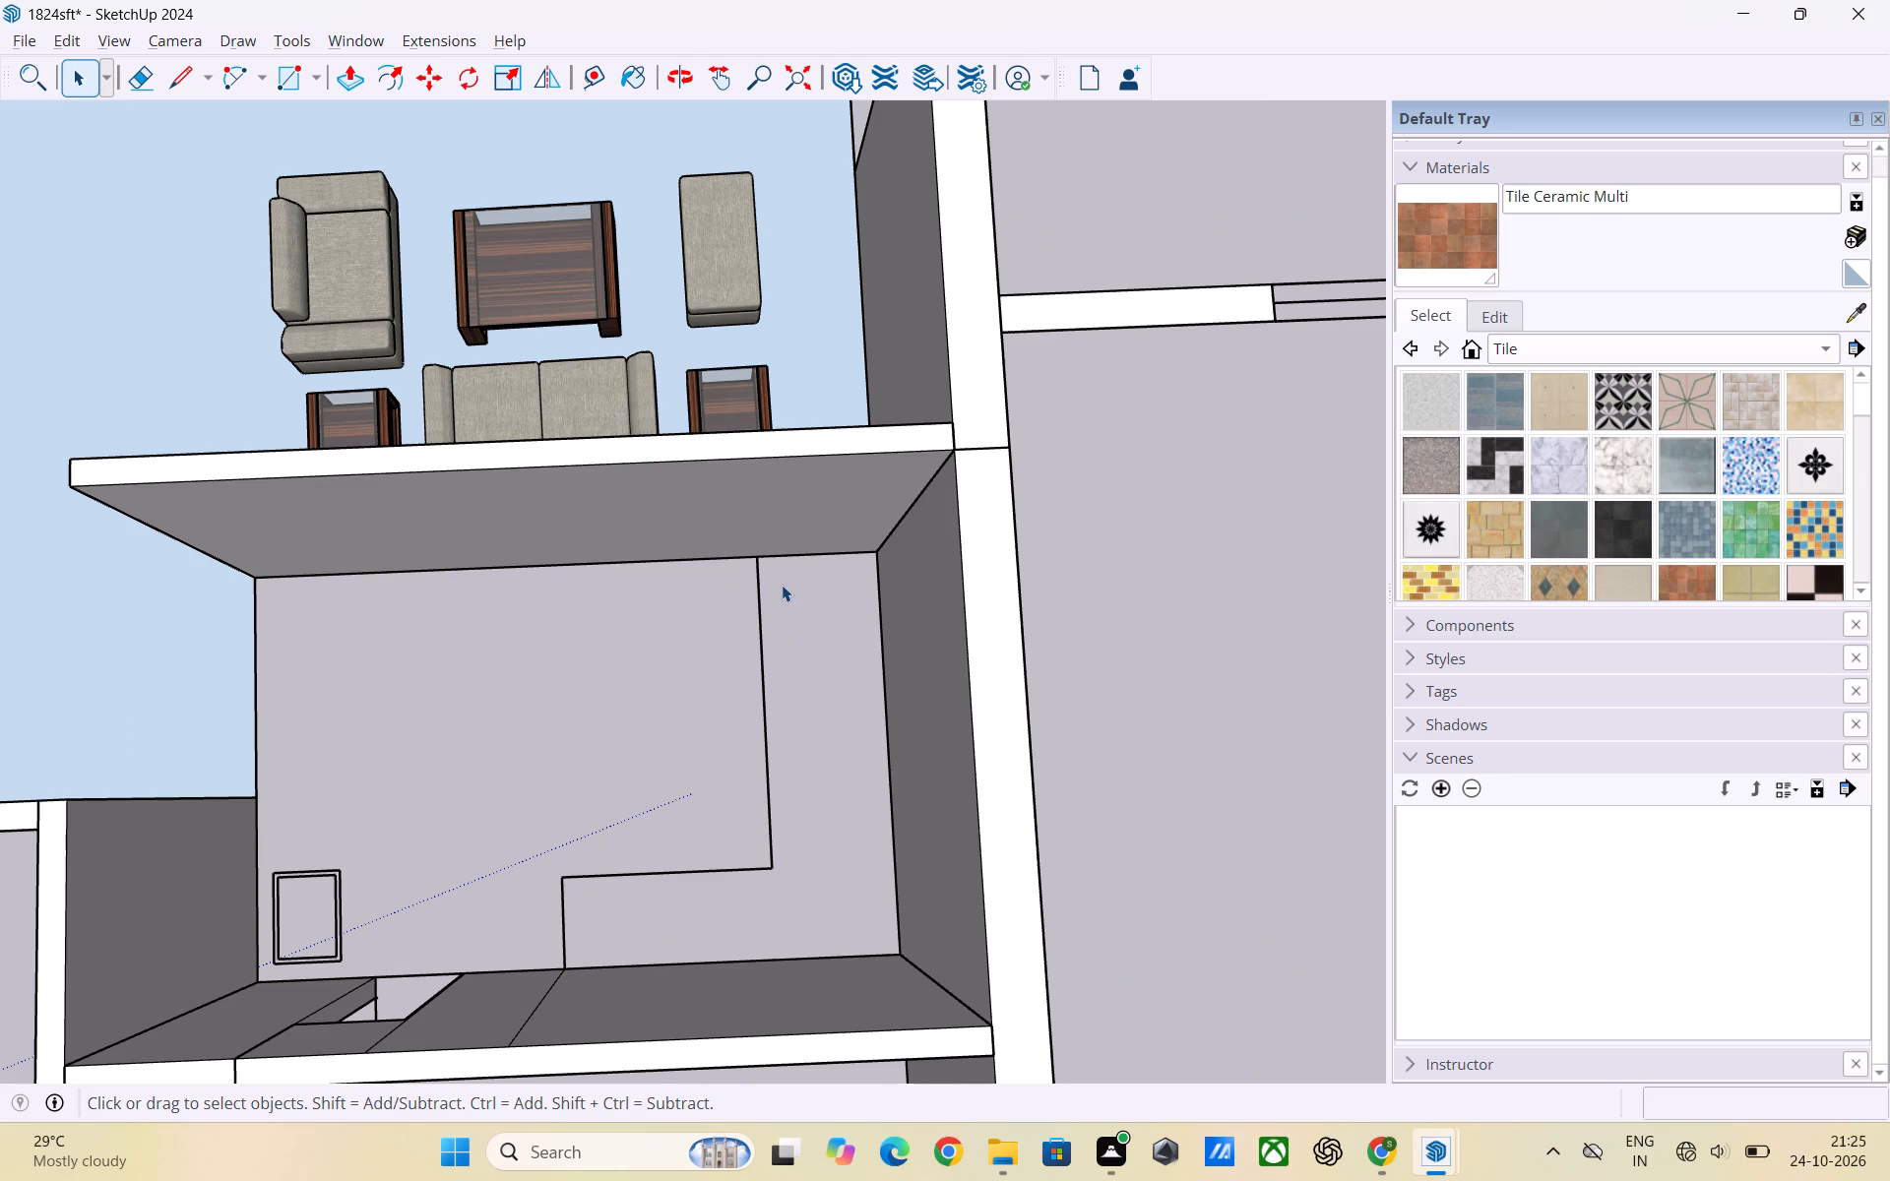
# Draw rectangular faces over both legs of the L-shaped kitchen counter outline, the long one about 7' 7" by 2' 4".
pyautogui.scroll(-3, 823, 657)
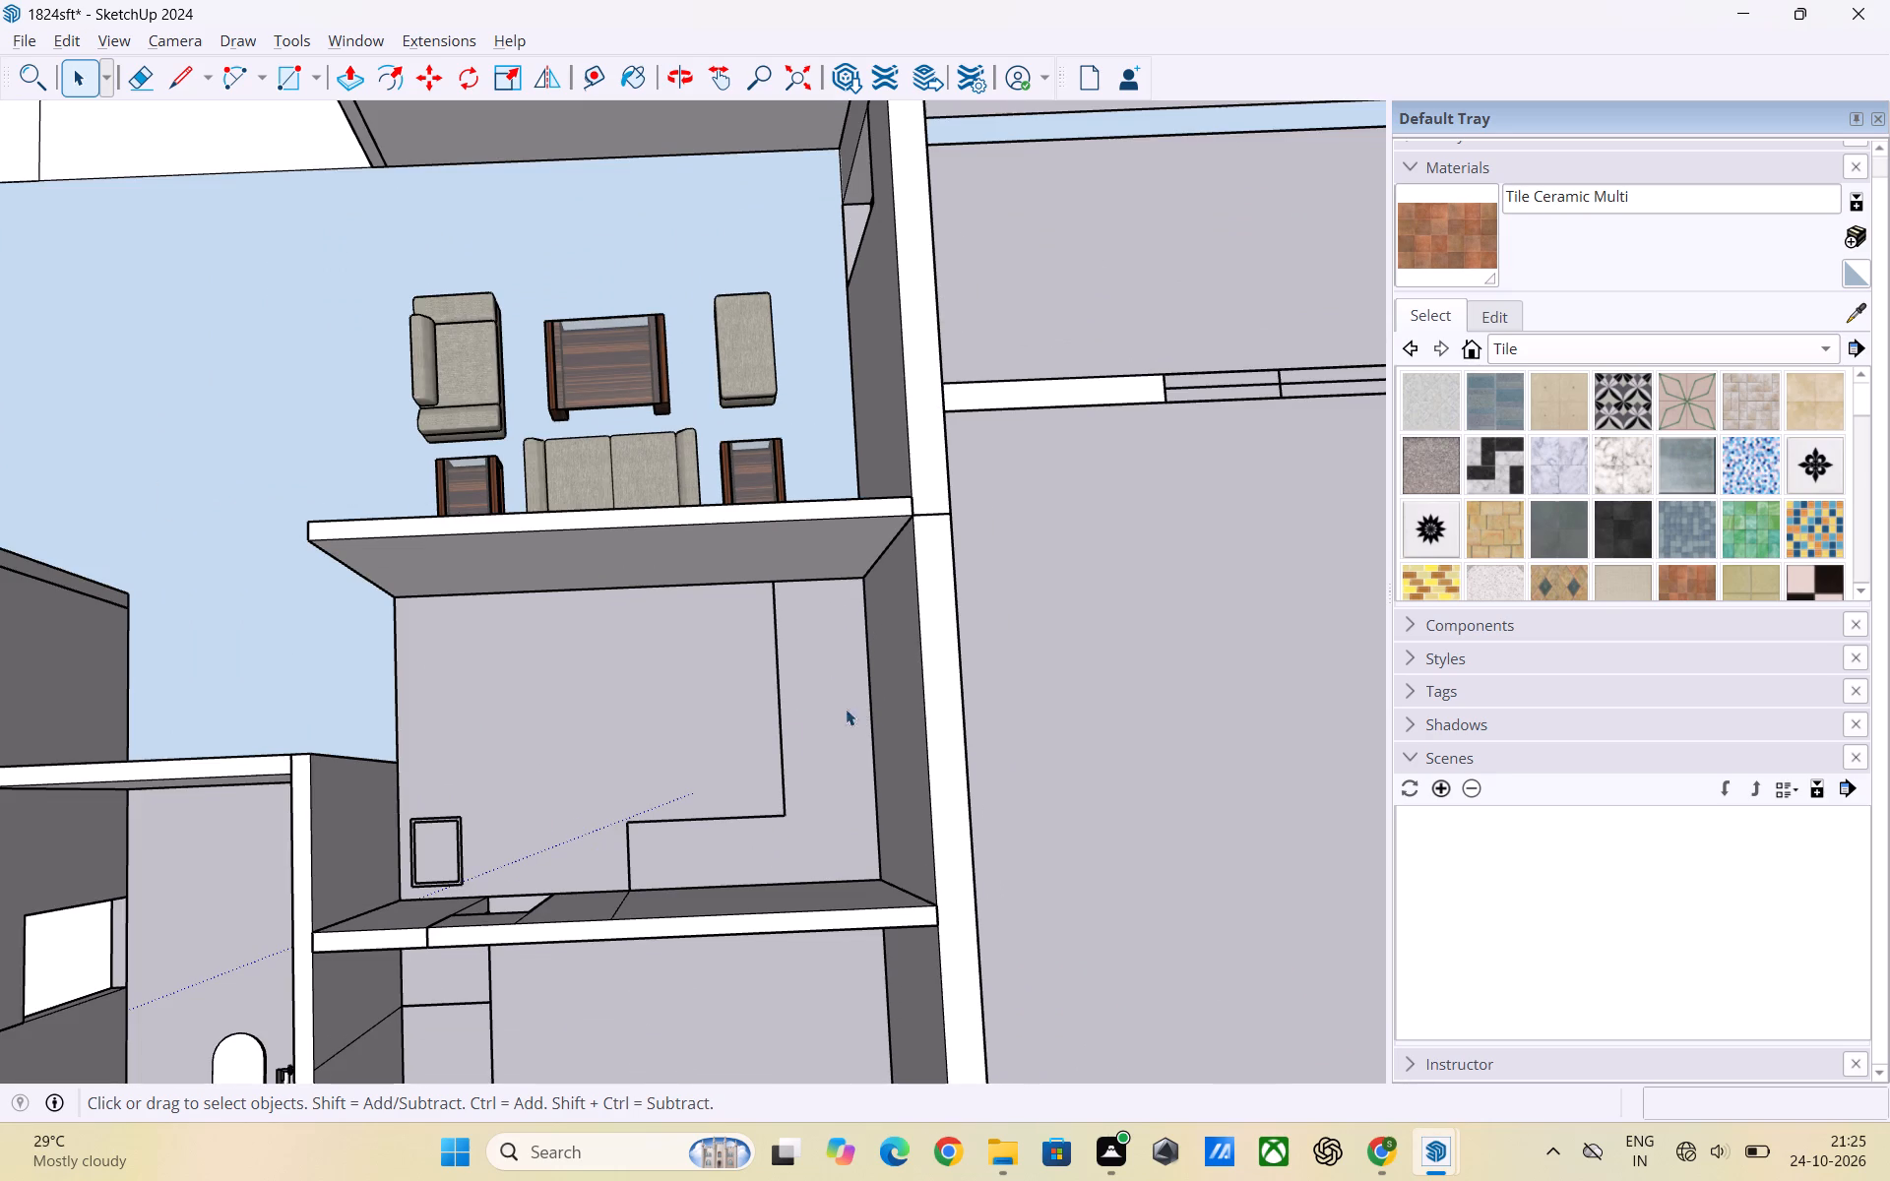
pyautogui.press('r')
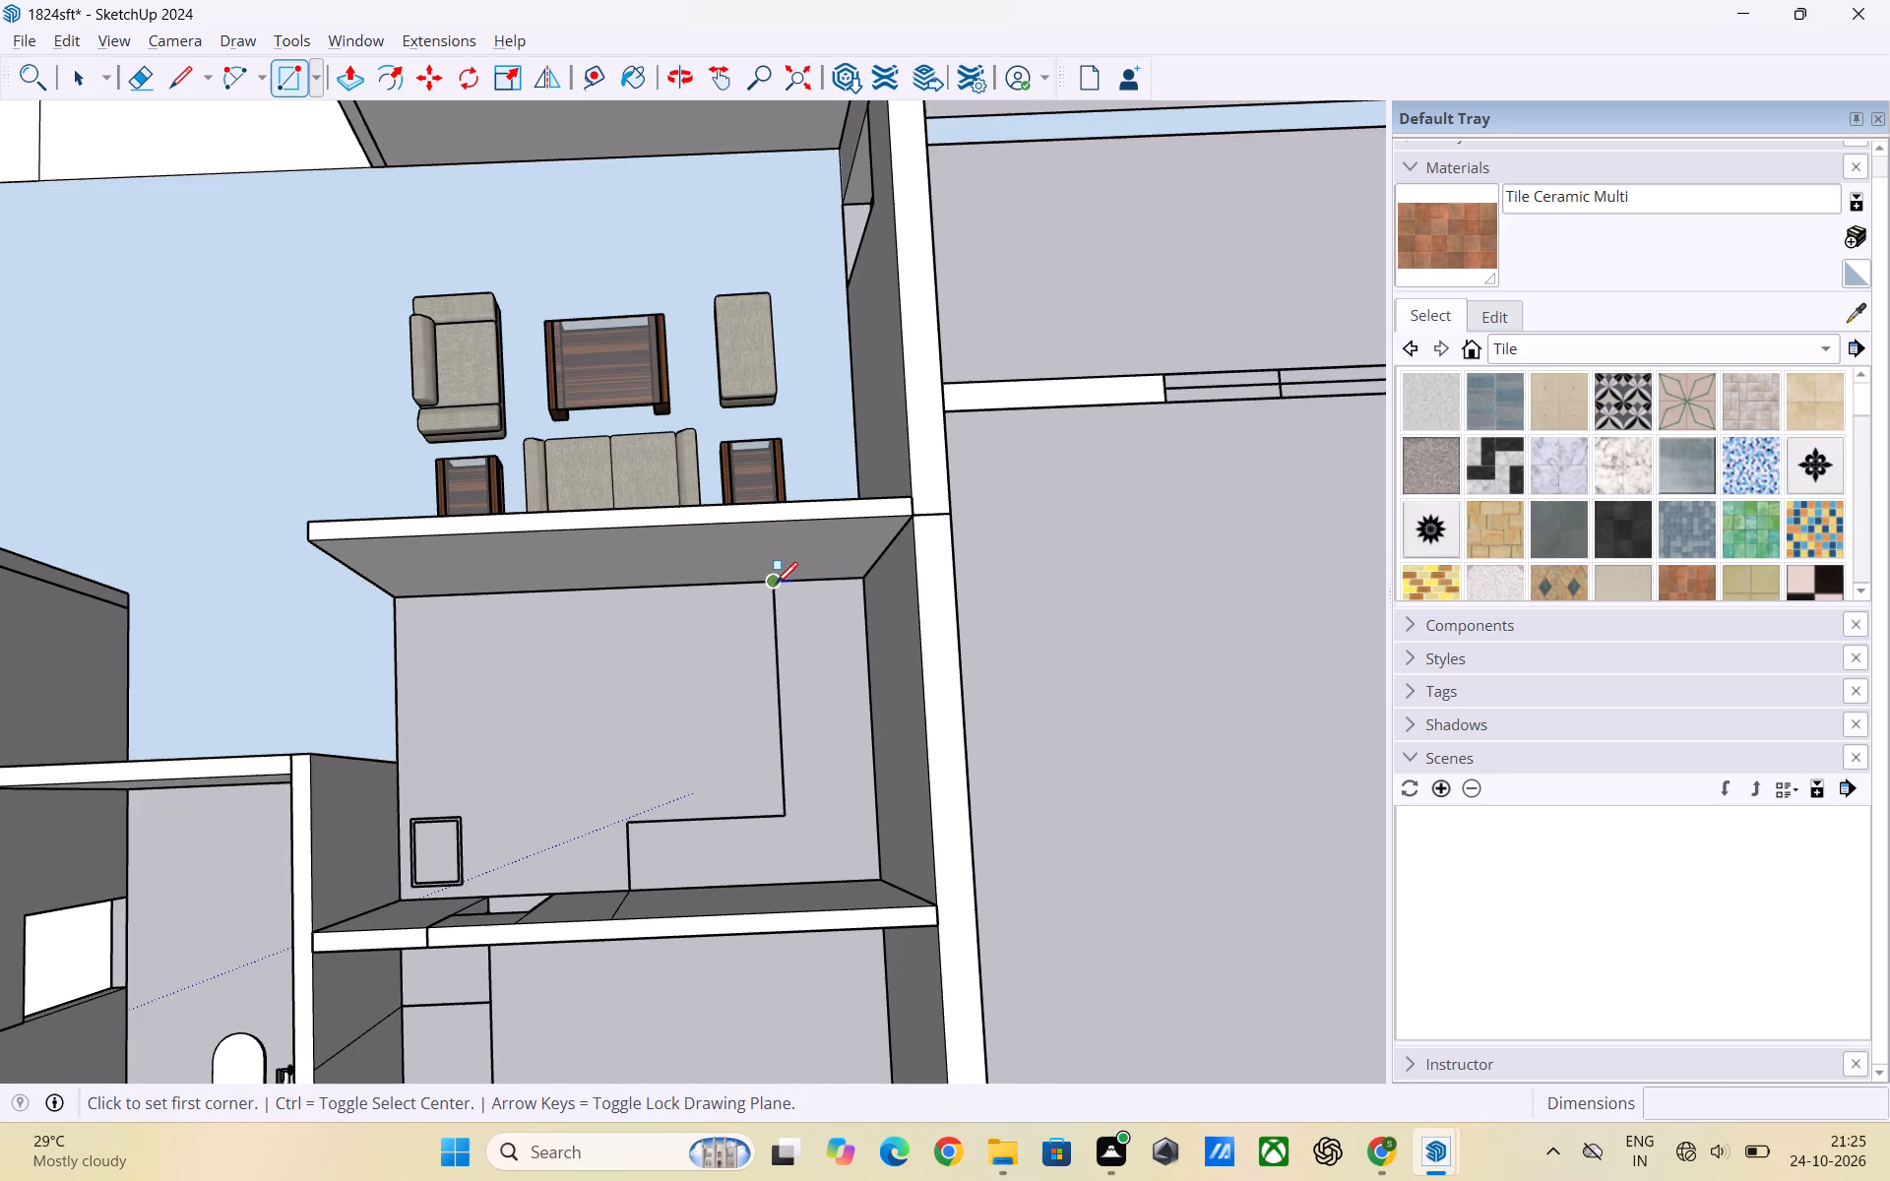
pyautogui.click(776, 584)
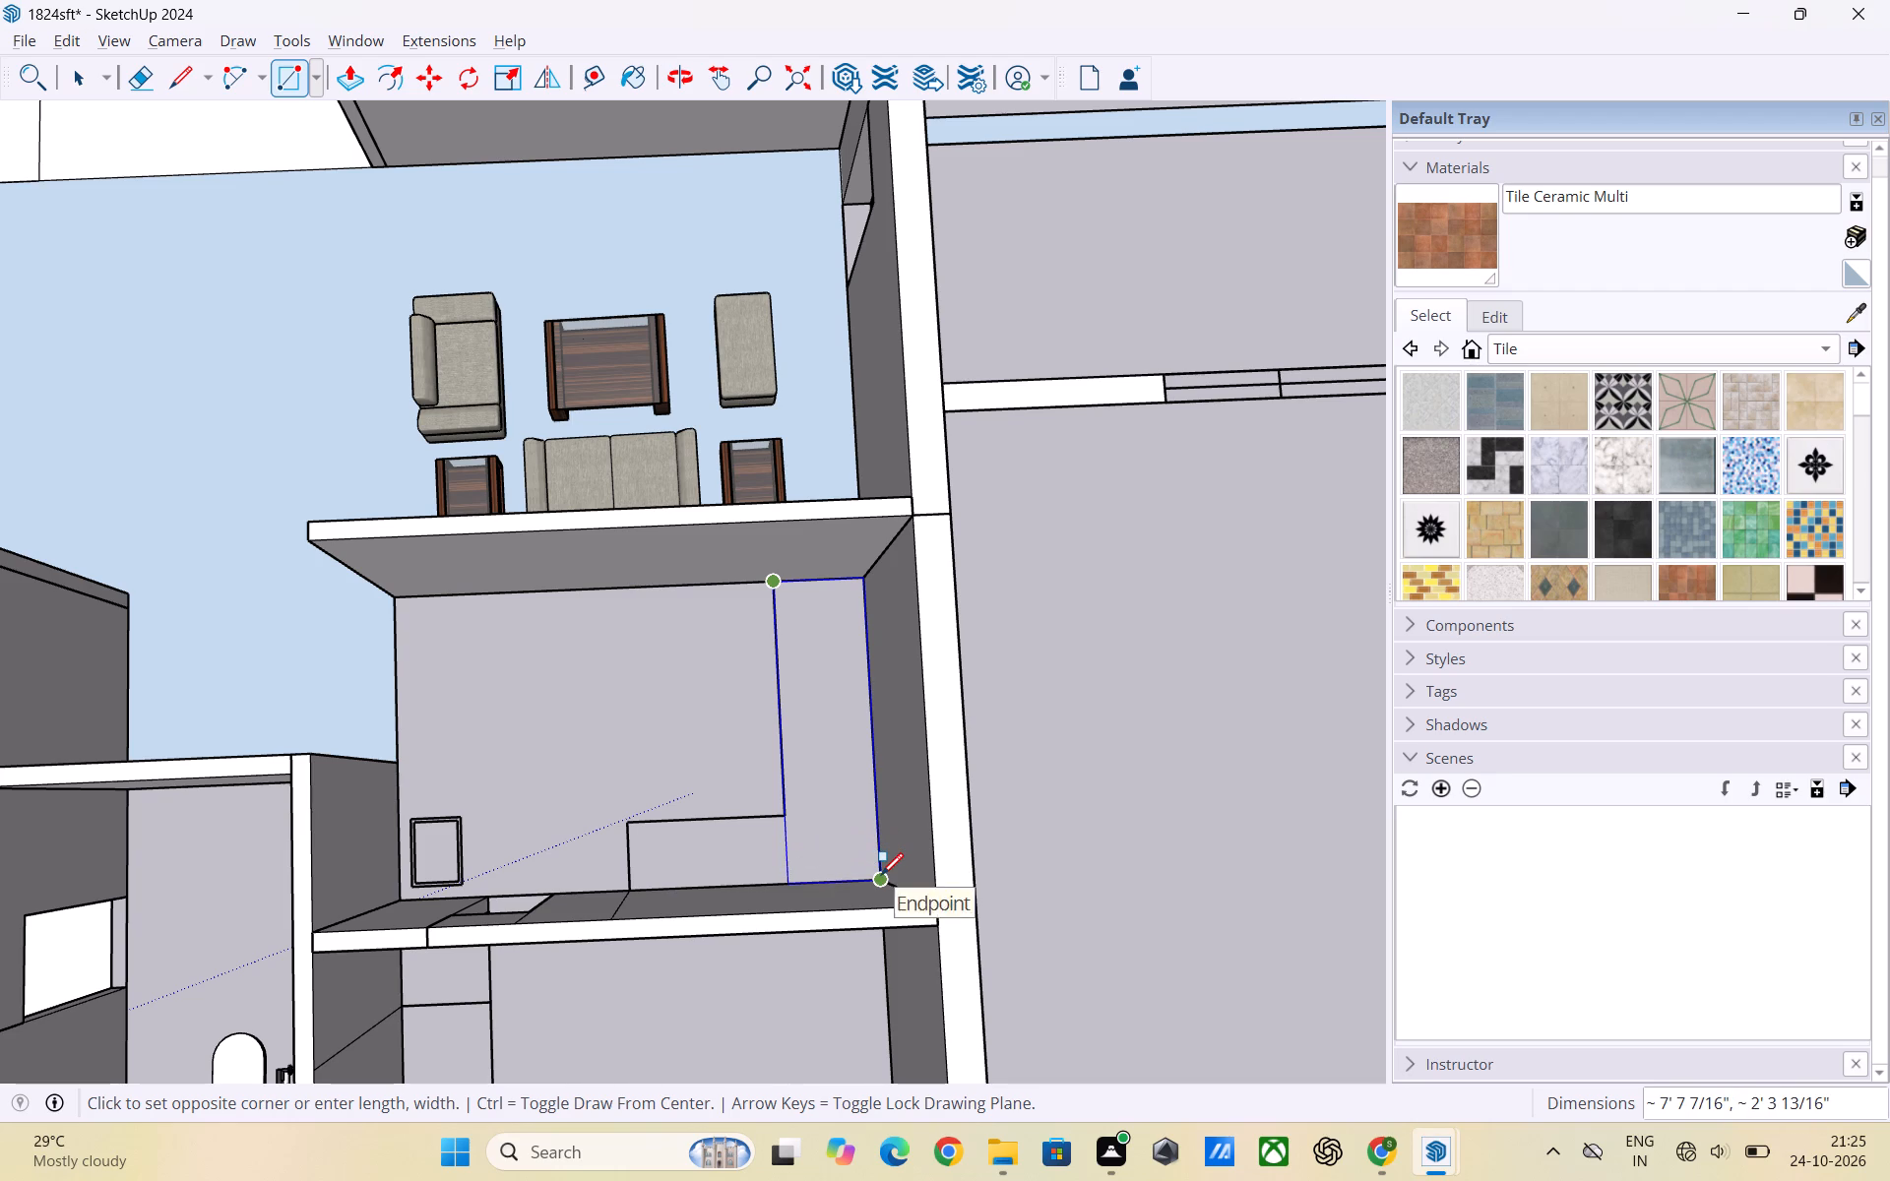
pyautogui.click(881, 875)
pyautogui.press('space')
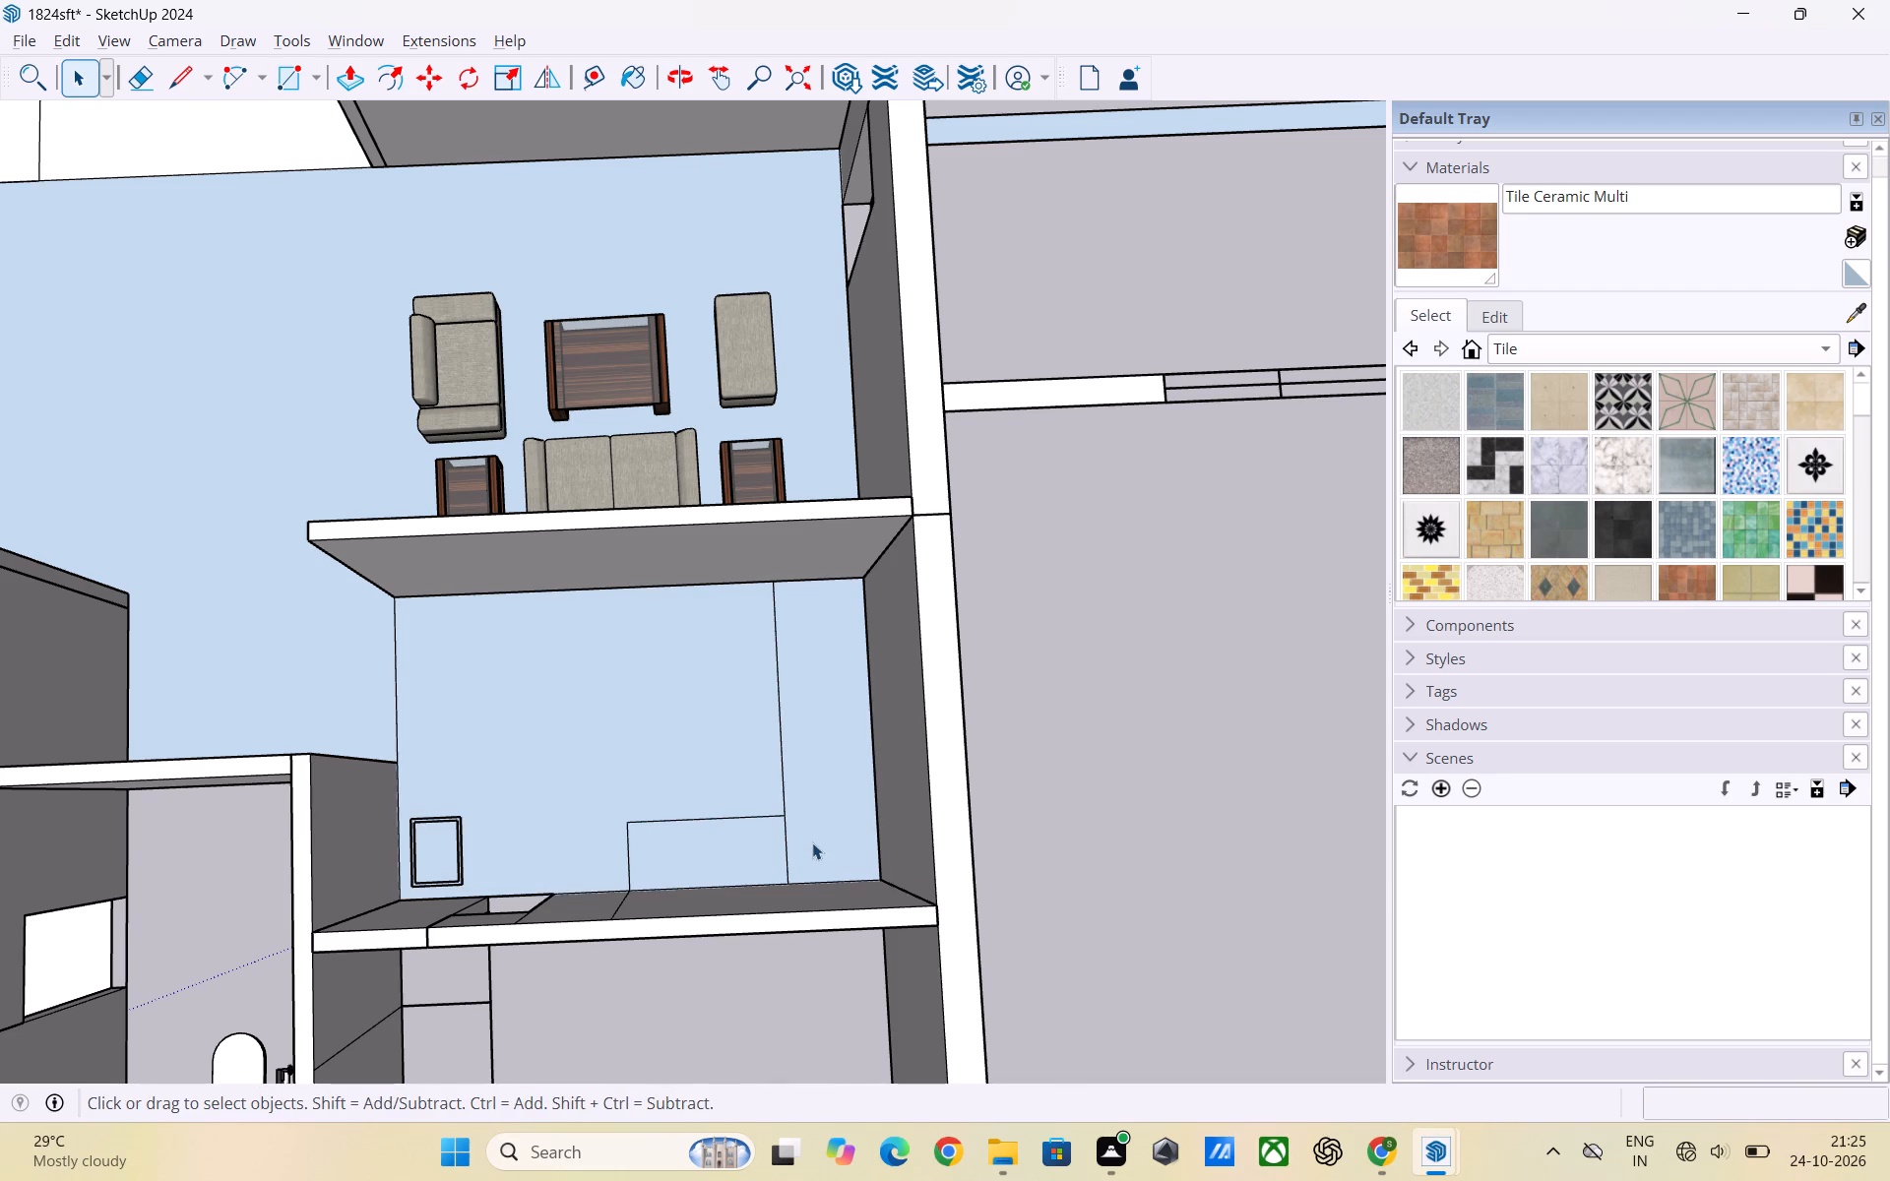
pyautogui.press('r')
pyautogui.click(636, 824)
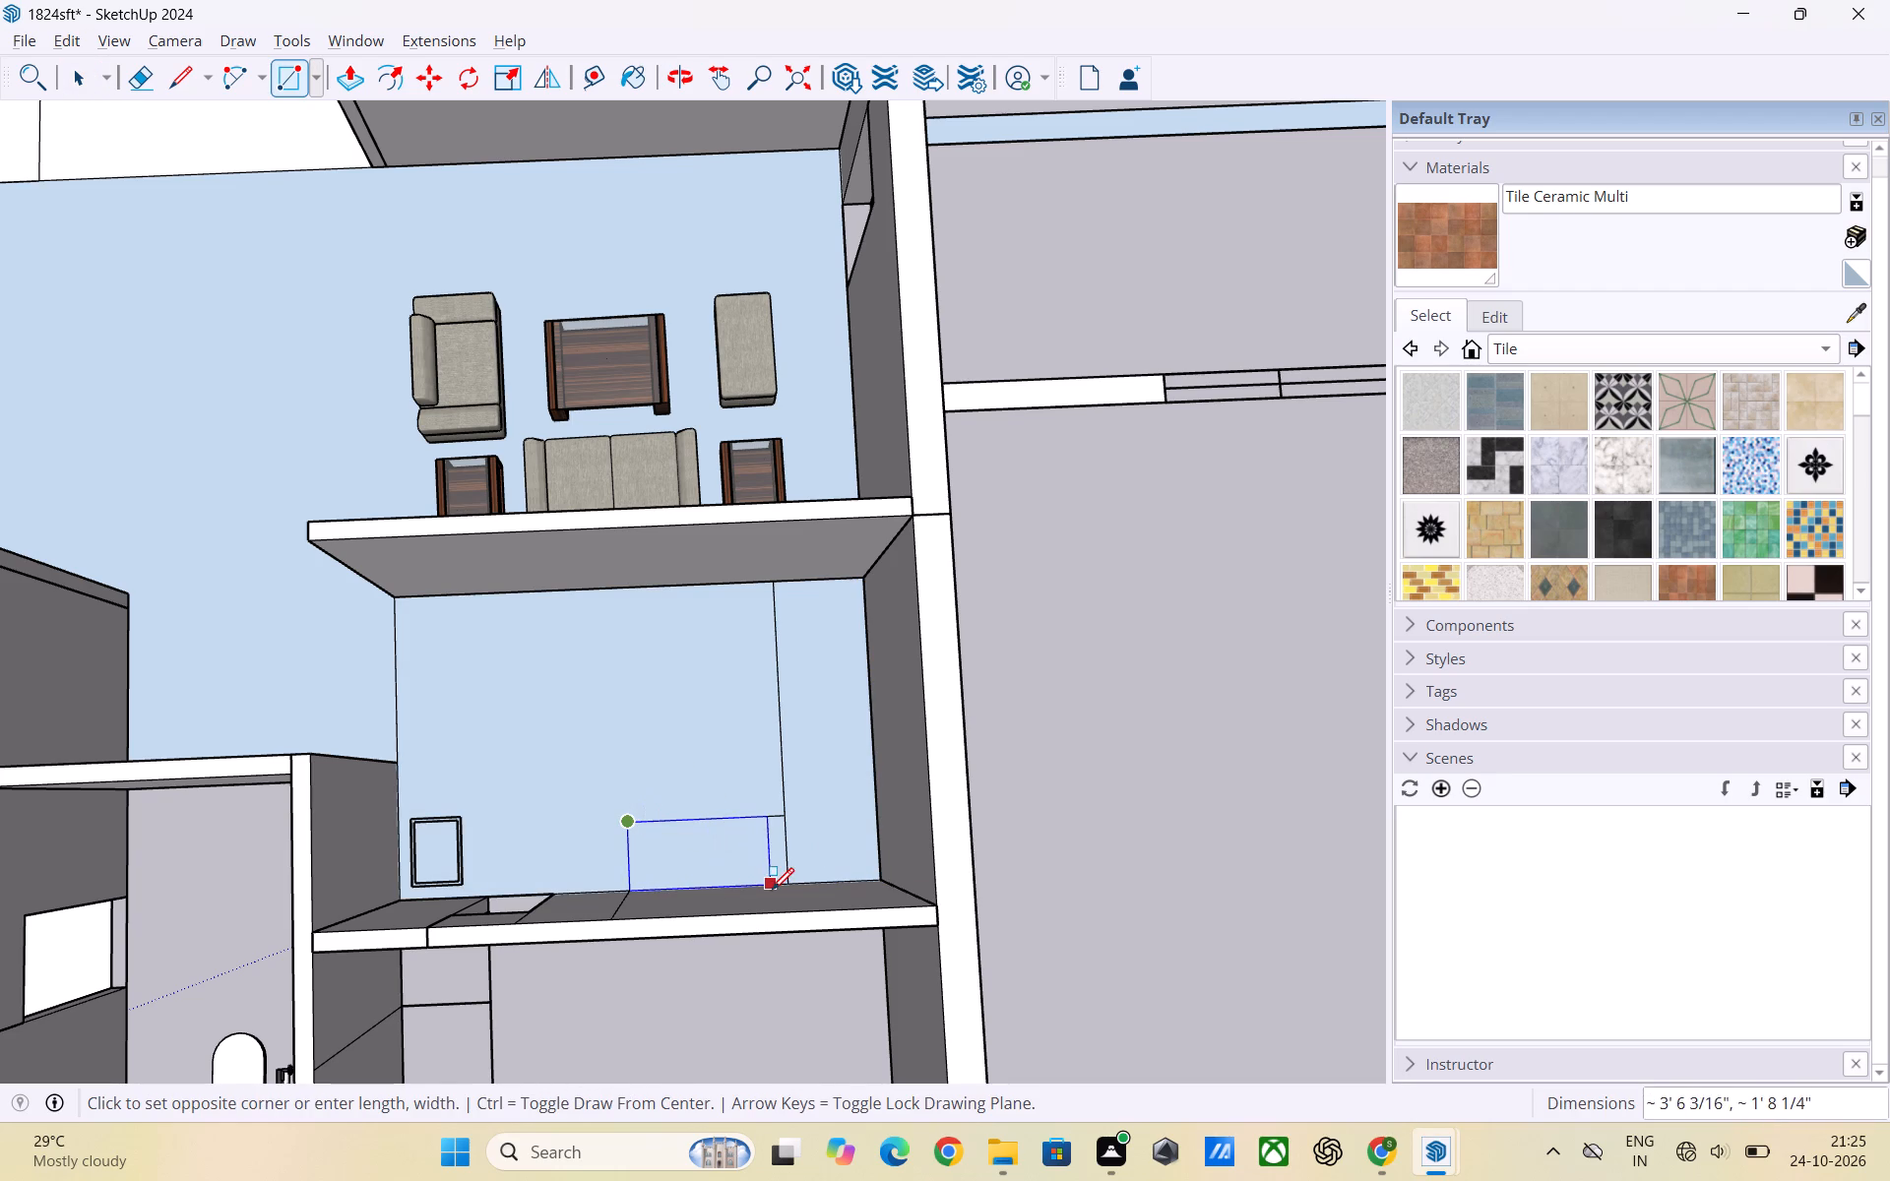
pyautogui.click(790, 878)
pyautogui.press('space')
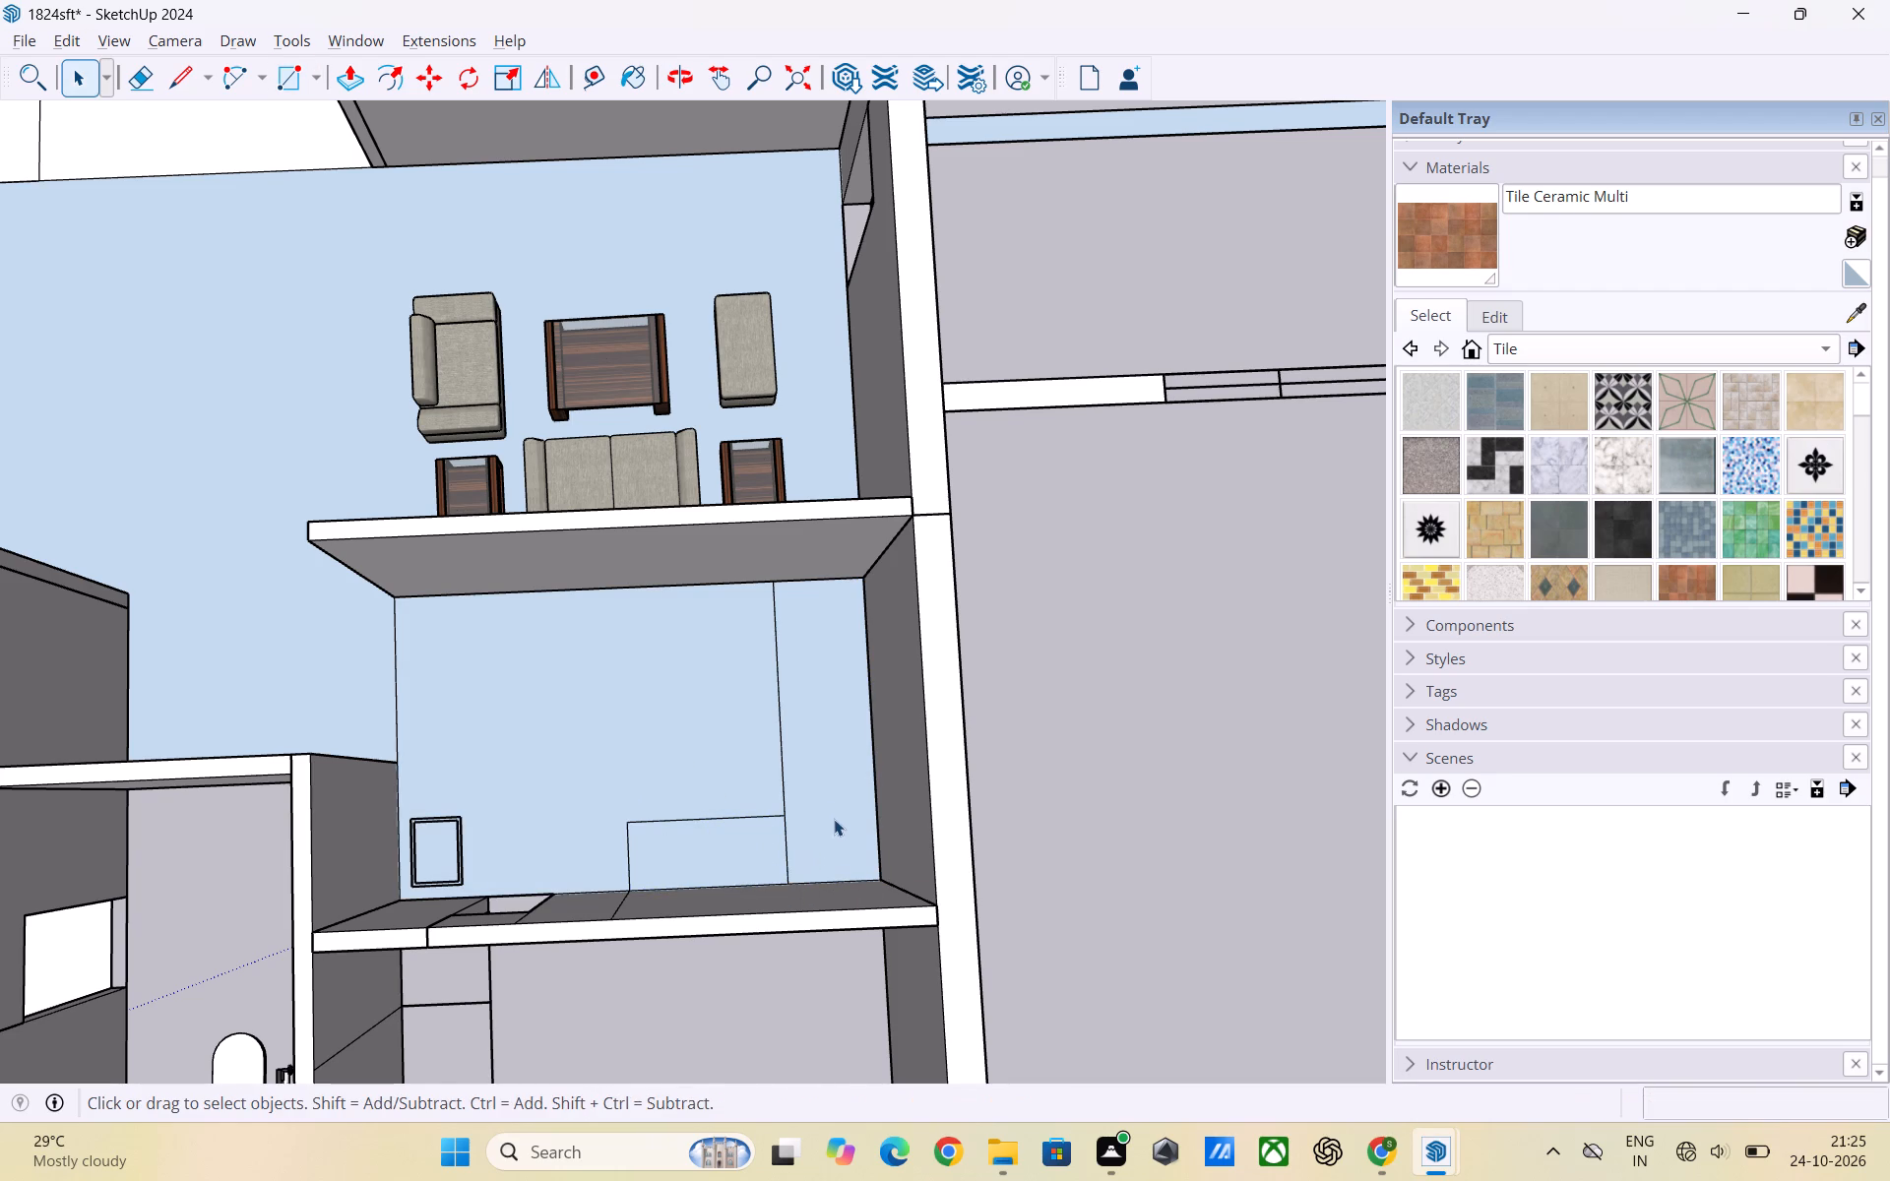
# Push/Pull the long kitchen counter face along the outer wall up 32".
pyautogui.click(830, 798)
pyautogui.press('p')
pyautogui.click(830, 798)
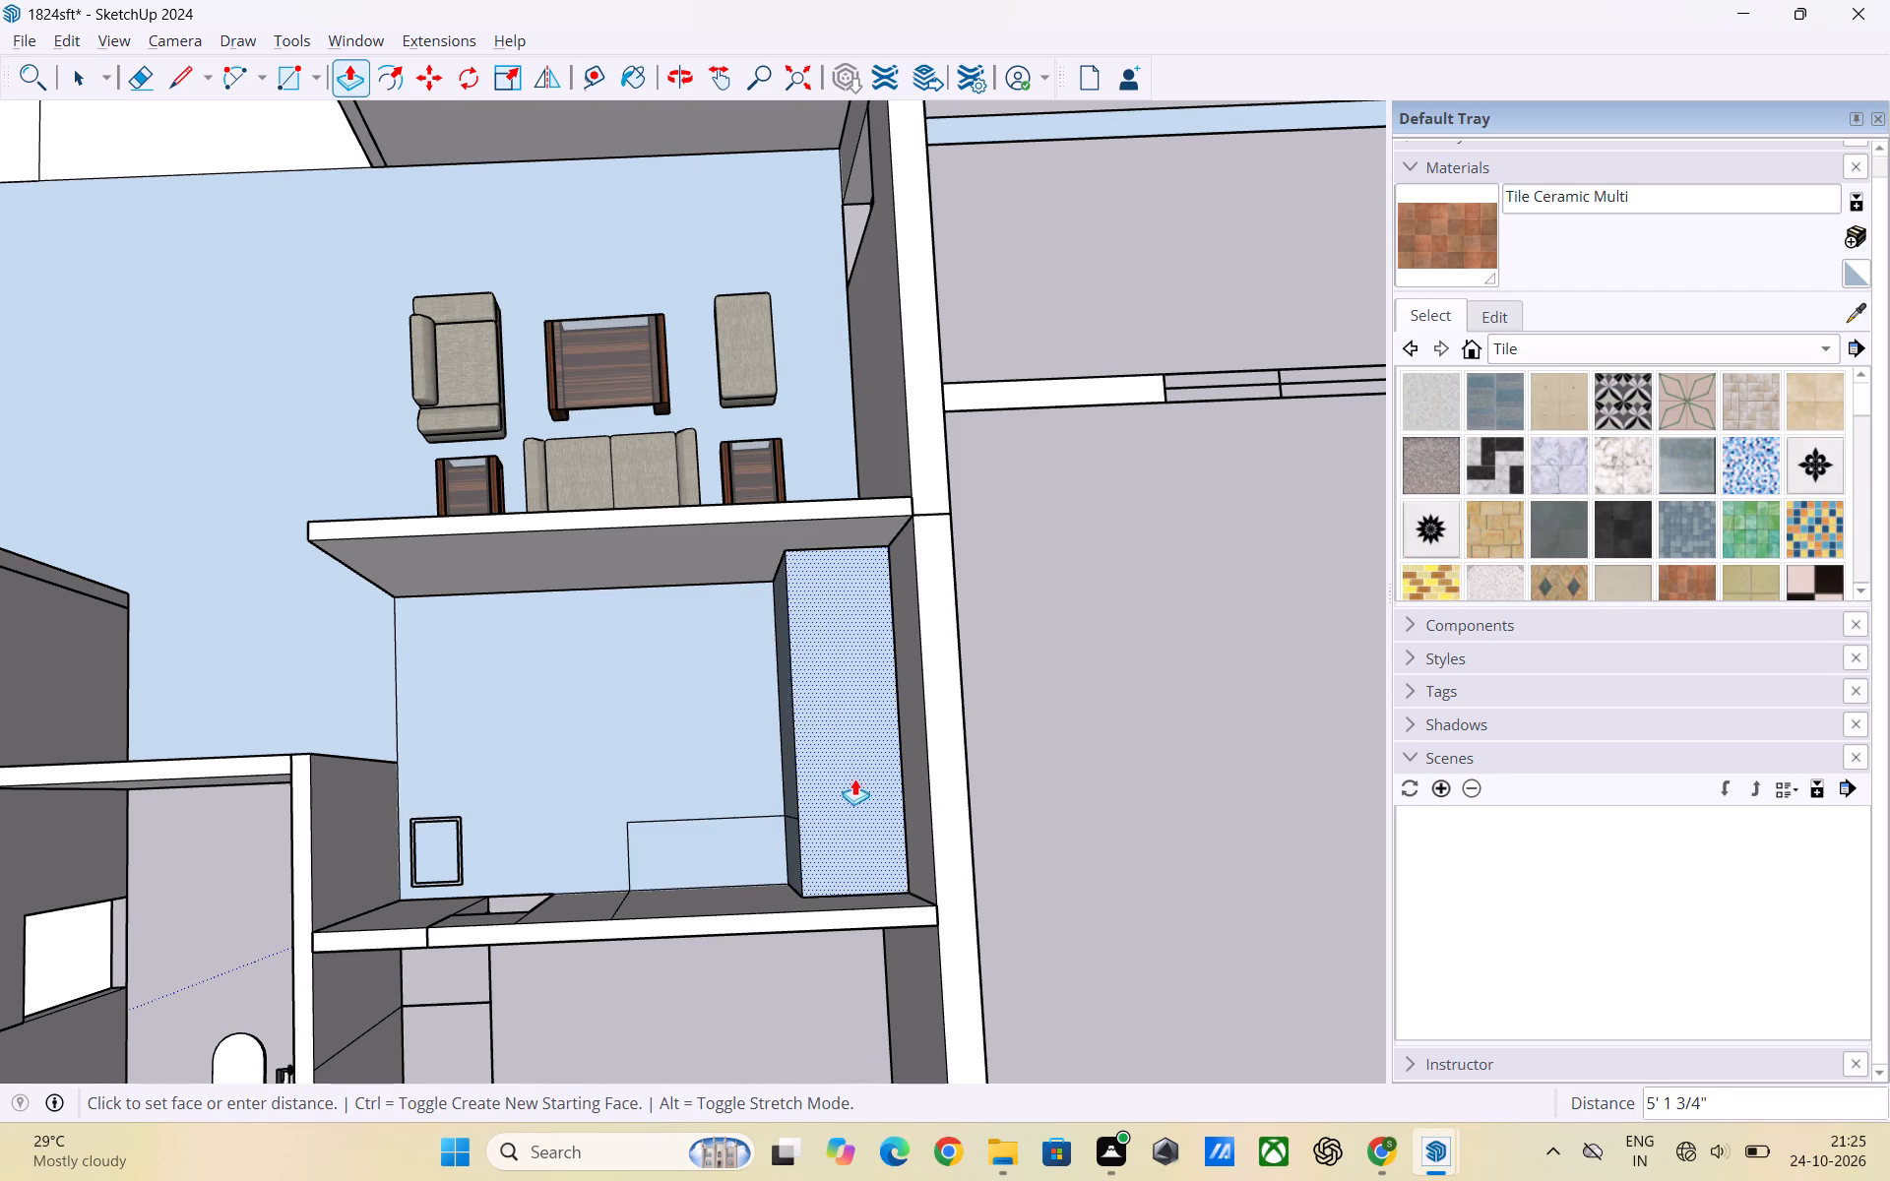
pyautogui.write('32')
pyautogui.hotkey('shift', '"')
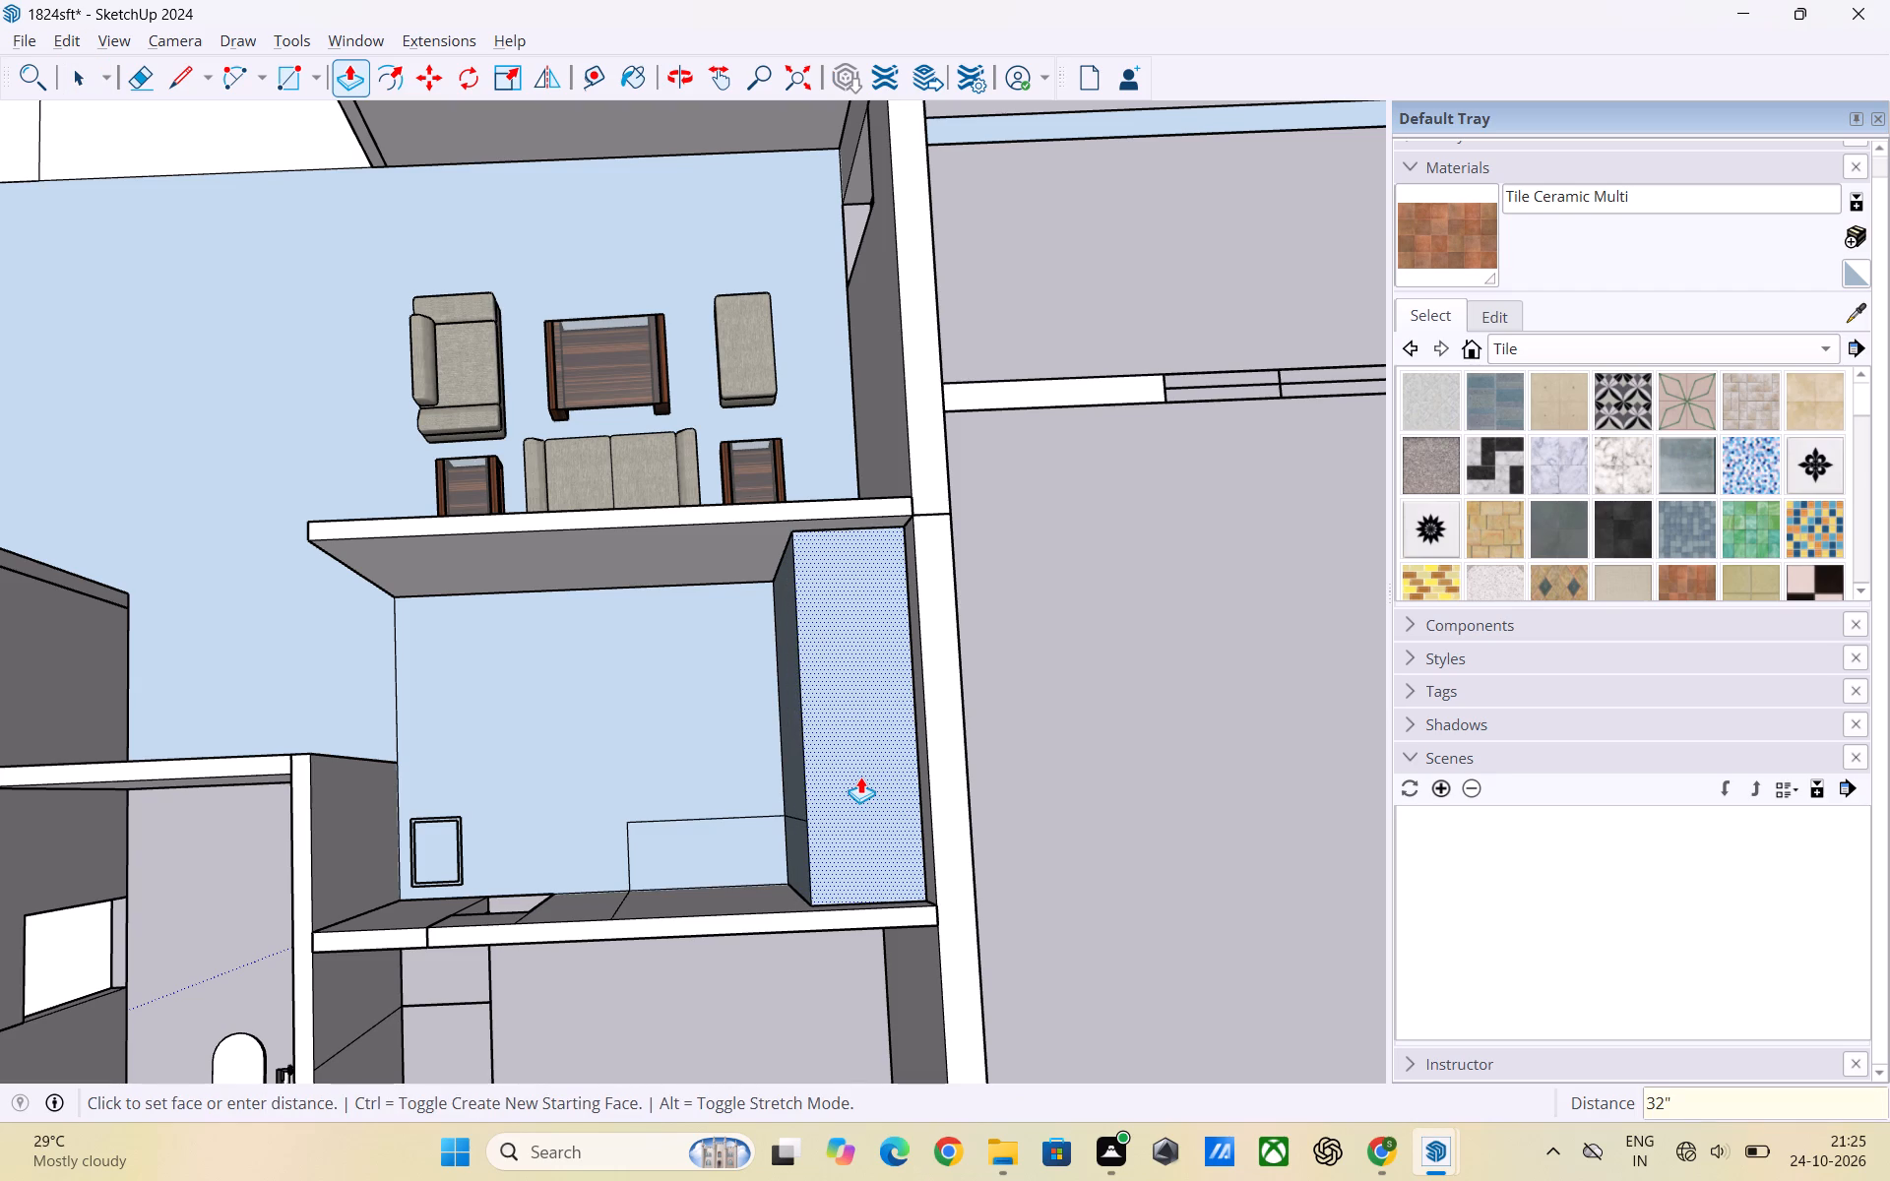
pyautogui.press('Return')
pyautogui.press('space')
# Push/Pull the short kitchen counter face up to the same height as the long counter, 2' 8".
pyautogui.click(724, 868)
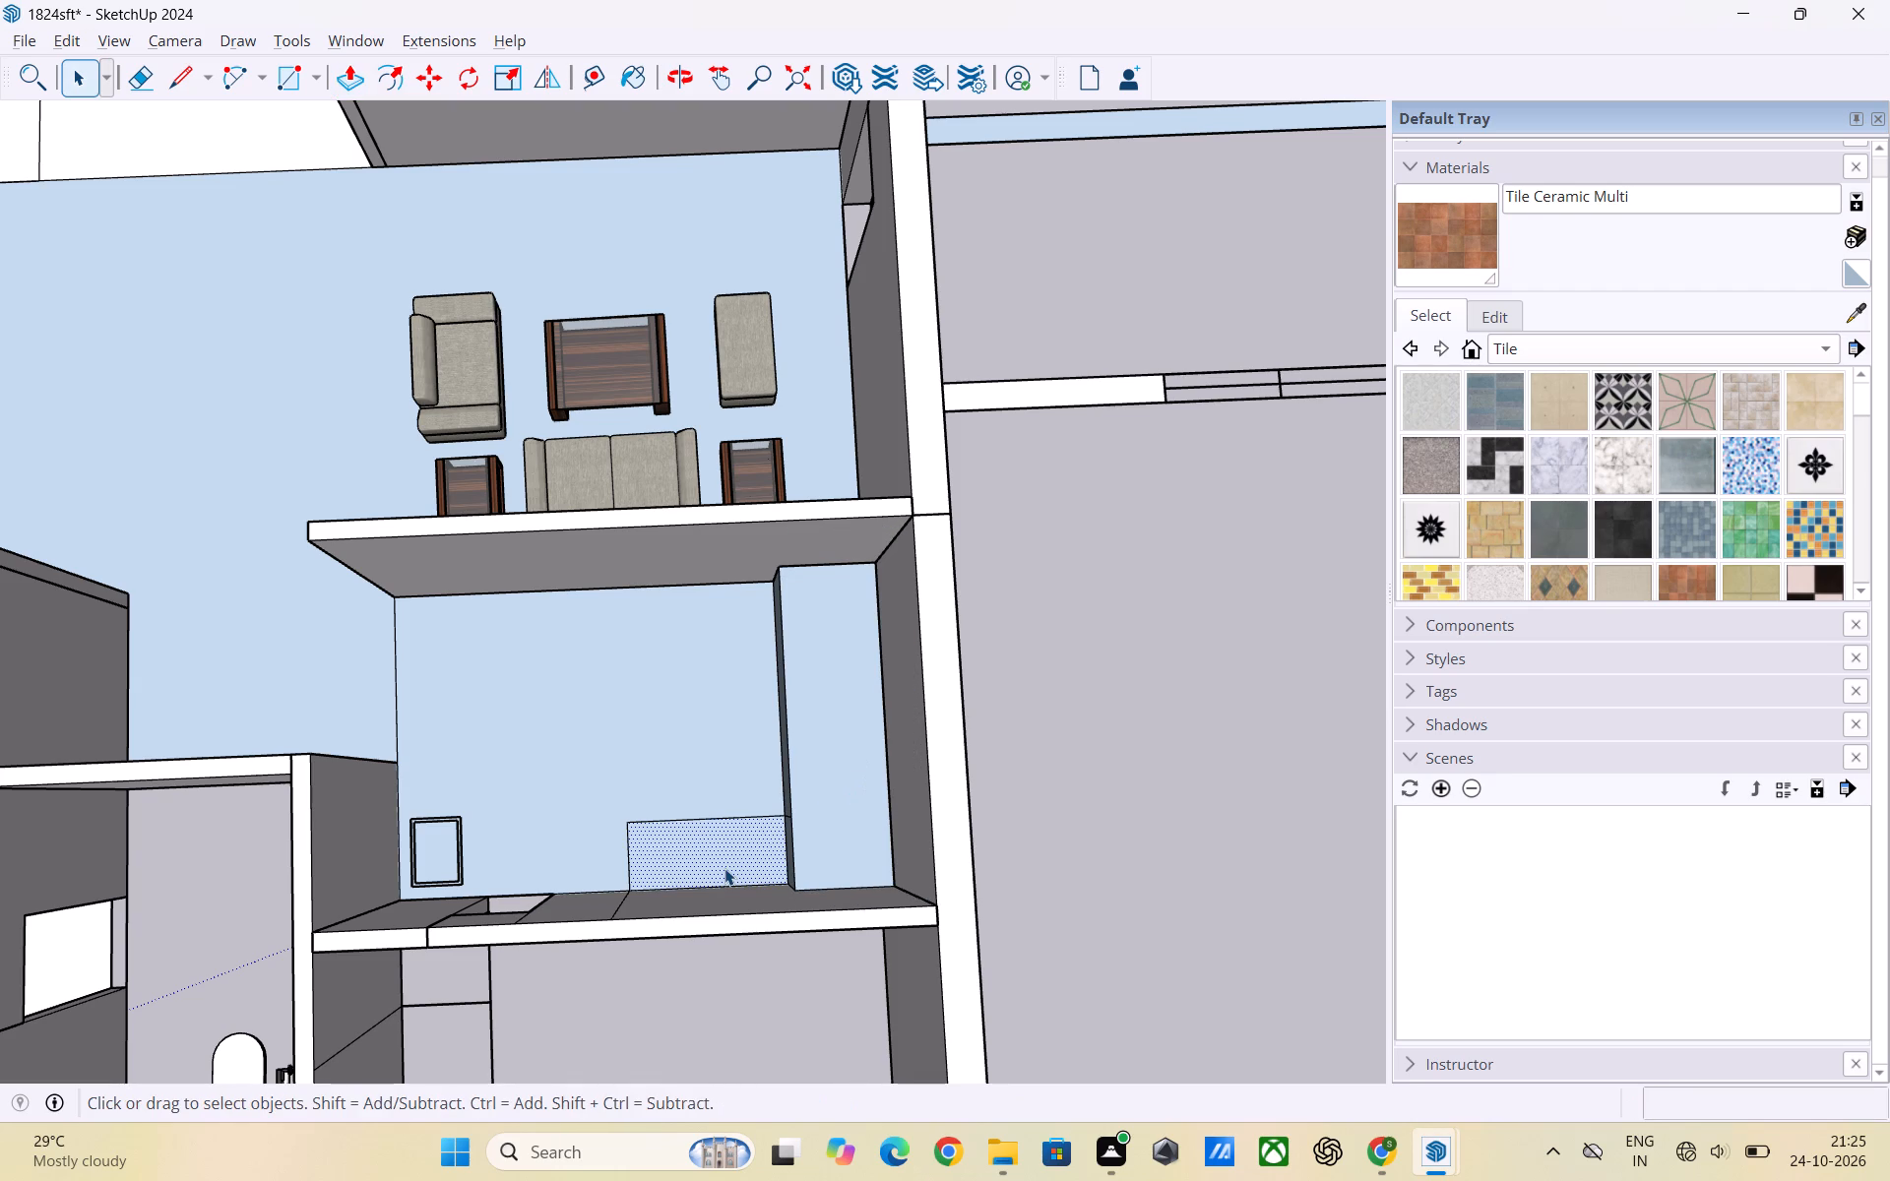
pyautogui.press('p')
pyautogui.click(724, 868)
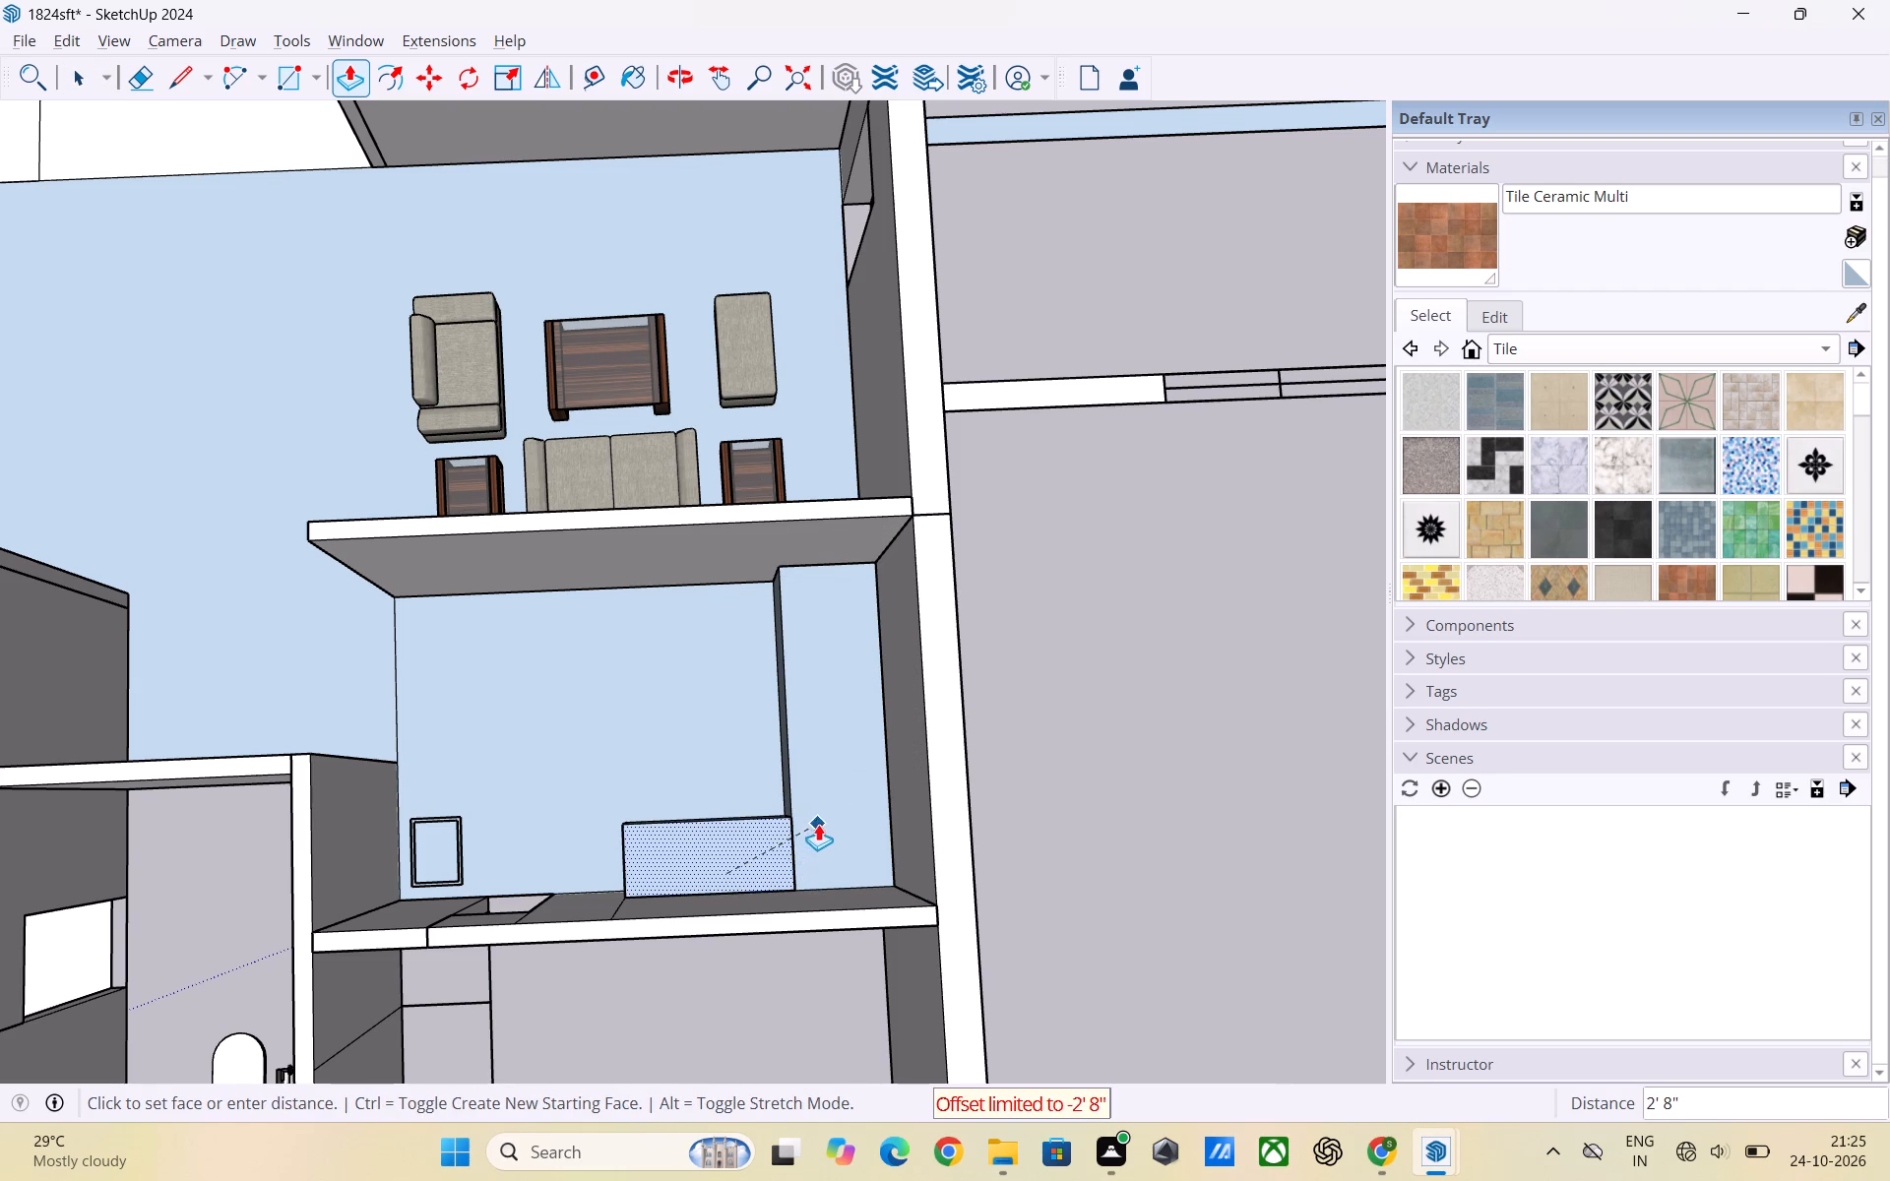
pyautogui.click(839, 820)
pyautogui.press('space')
pyautogui.click(1095, 818)
# Paint the tops of both kitchen counter legs with the Stone Marble material from the Stone collection.
pyautogui.scroll(3, 804, 700)
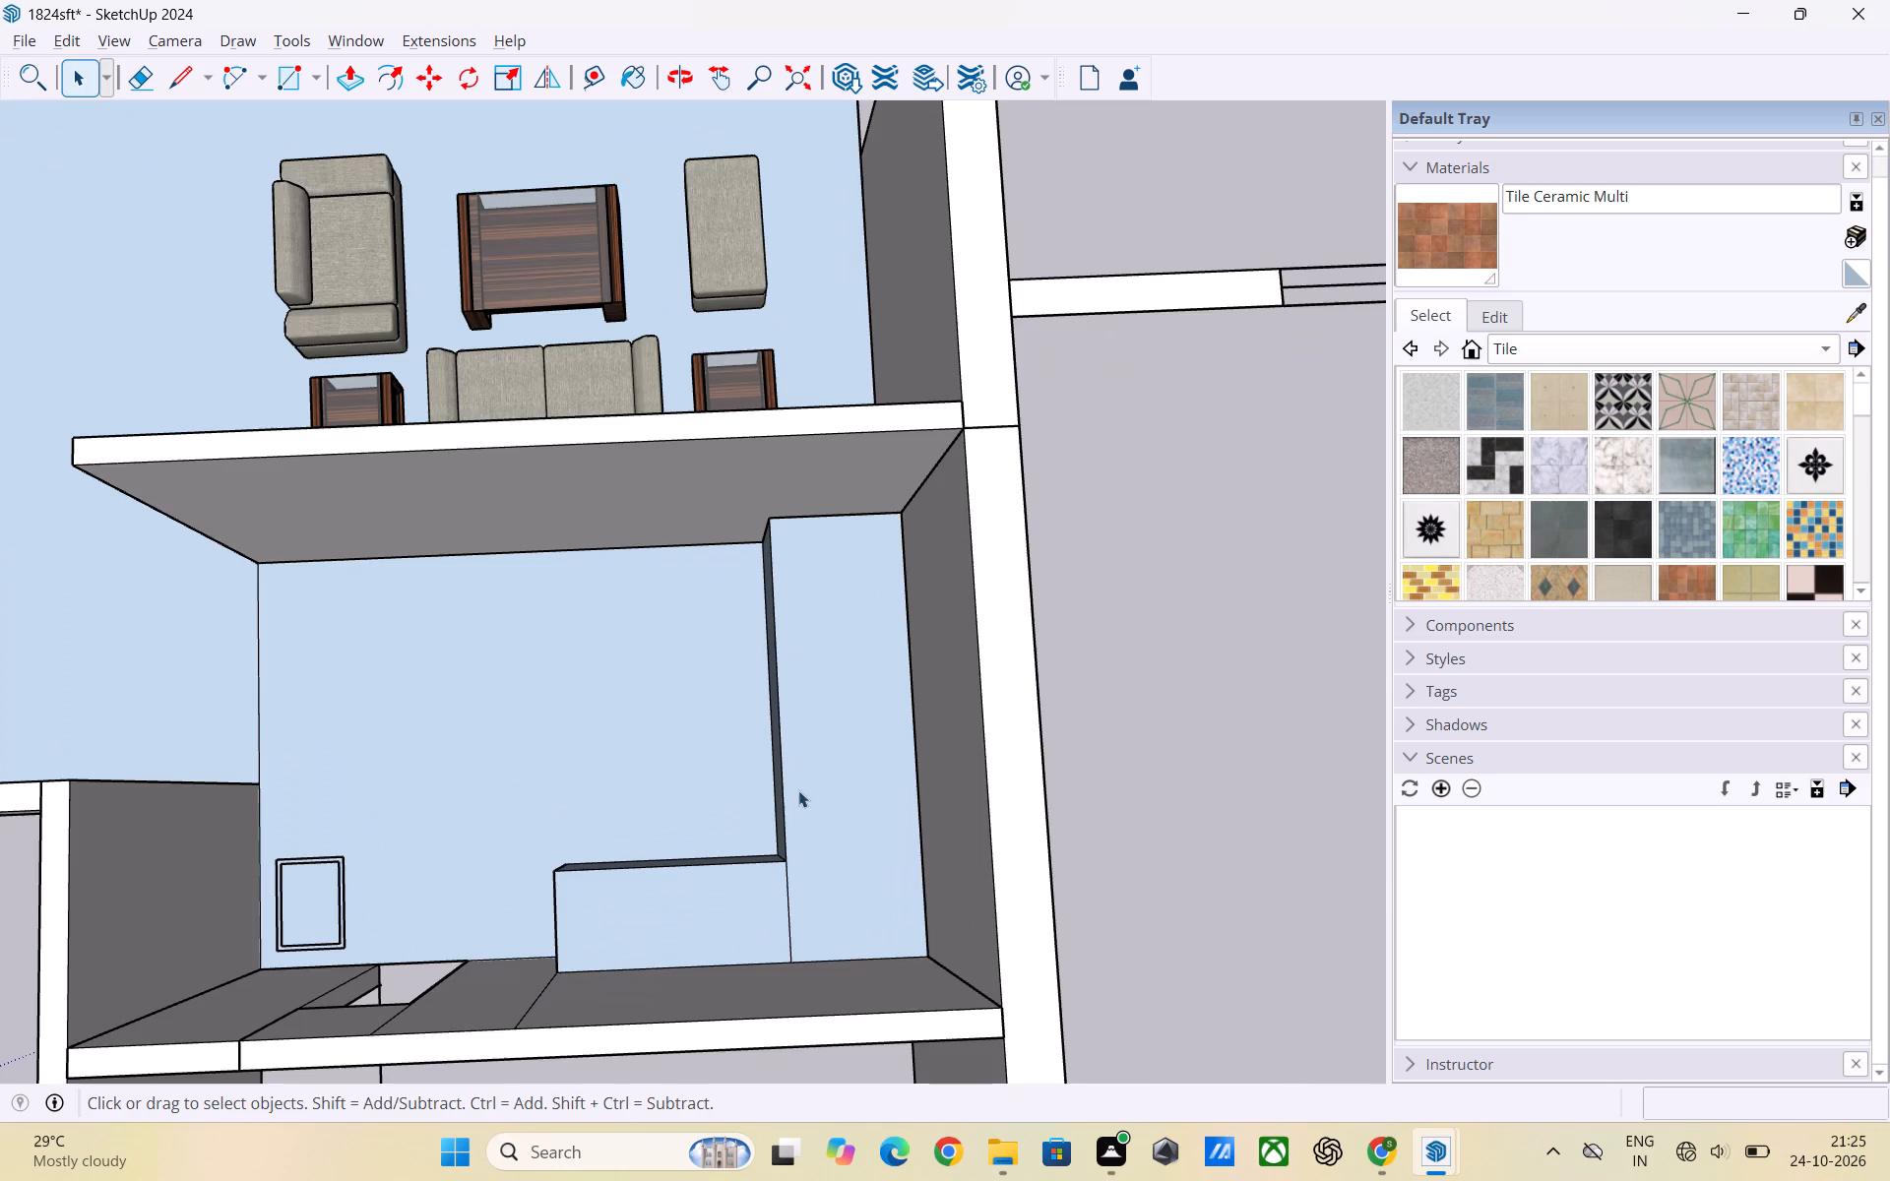
pyautogui.moveTo(798, 802); pyautogui.dragTo(971, 655, button='middle')
pyautogui.scroll(3, 897, 751)
pyautogui.moveTo(899, 746); pyautogui.dragTo(656, 877, button='middle')
pyautogui.scroll(-5, 788, 755)
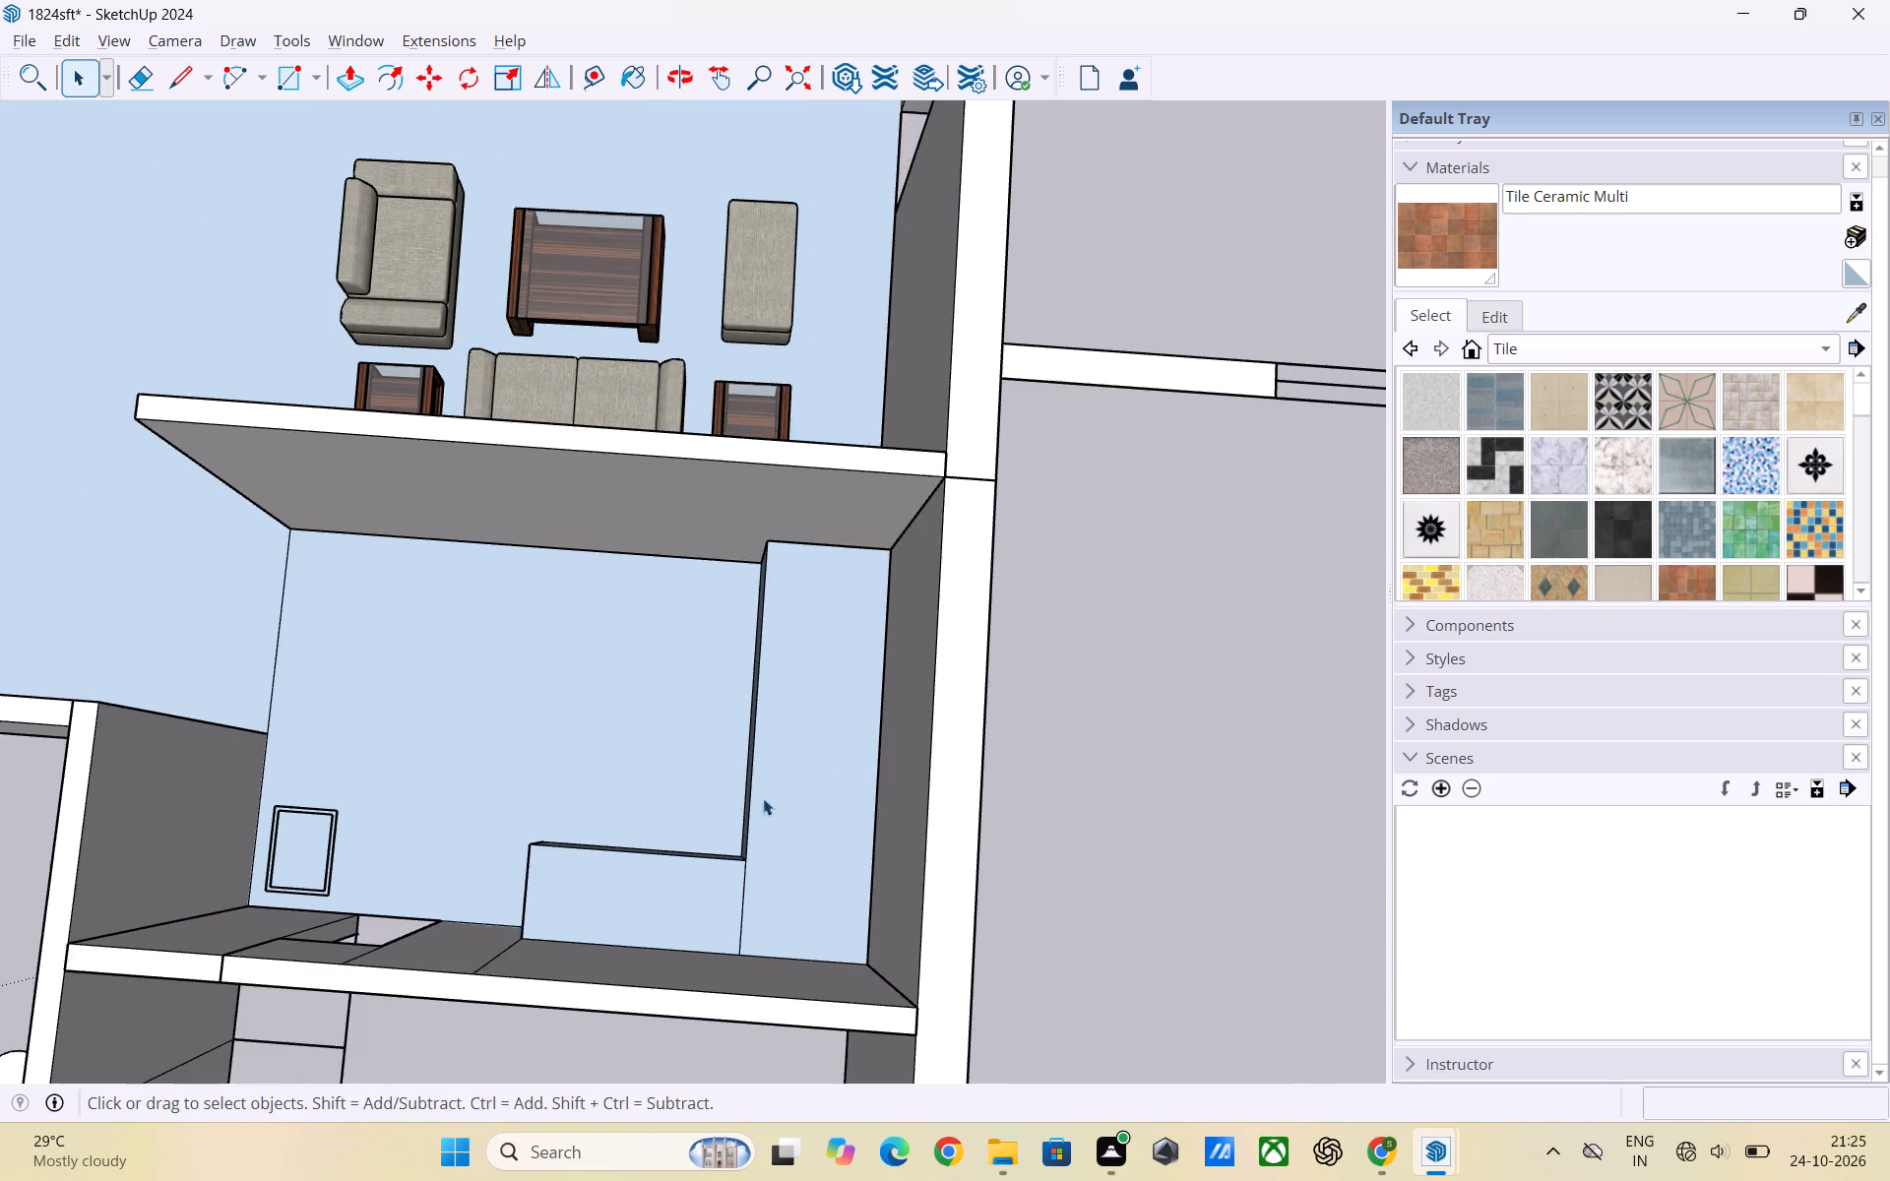
pyautogui.moveTo(745, 817); pyautogui.dragTo(807, 845, button='middle')
pyautogui.scroll(1, 834, 793)
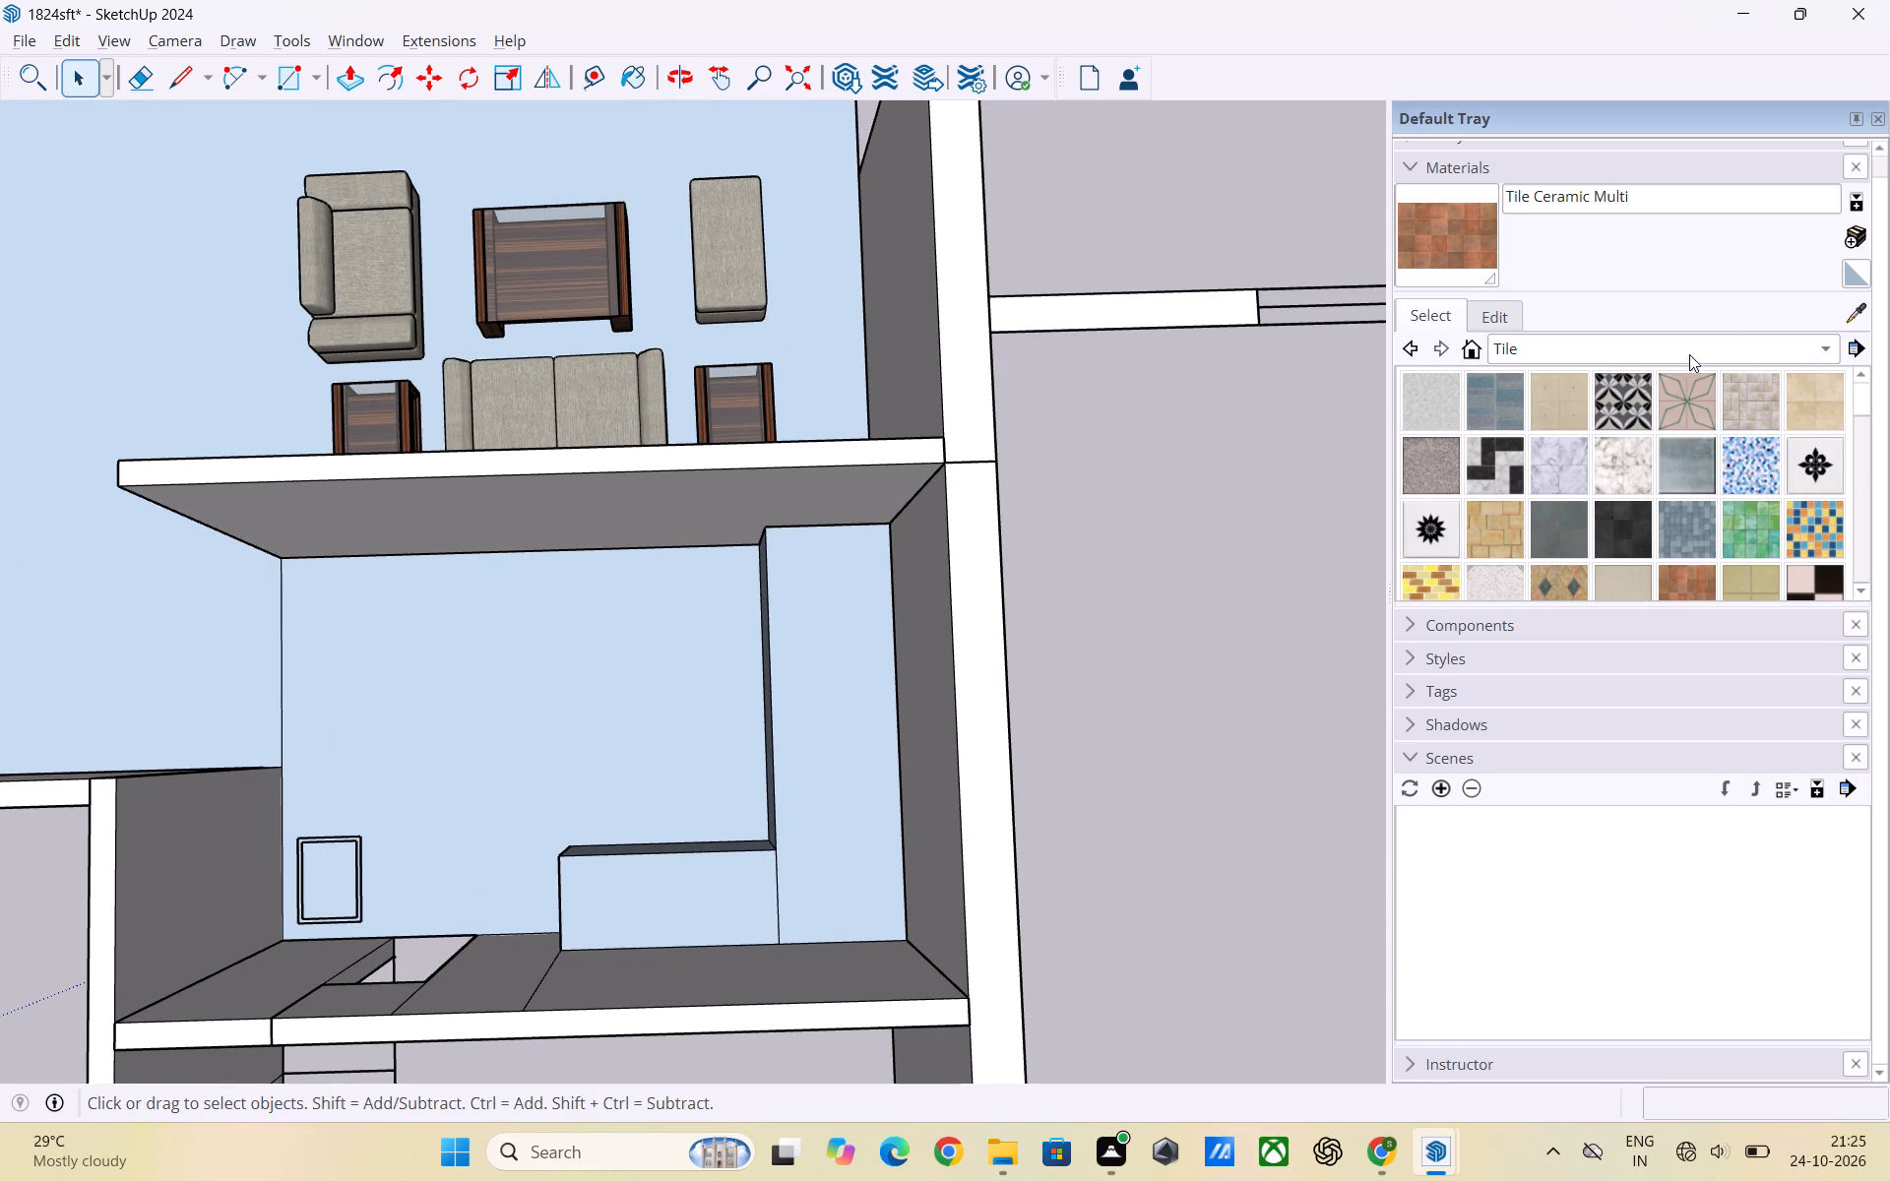
pyautogui.click(1819, 349)
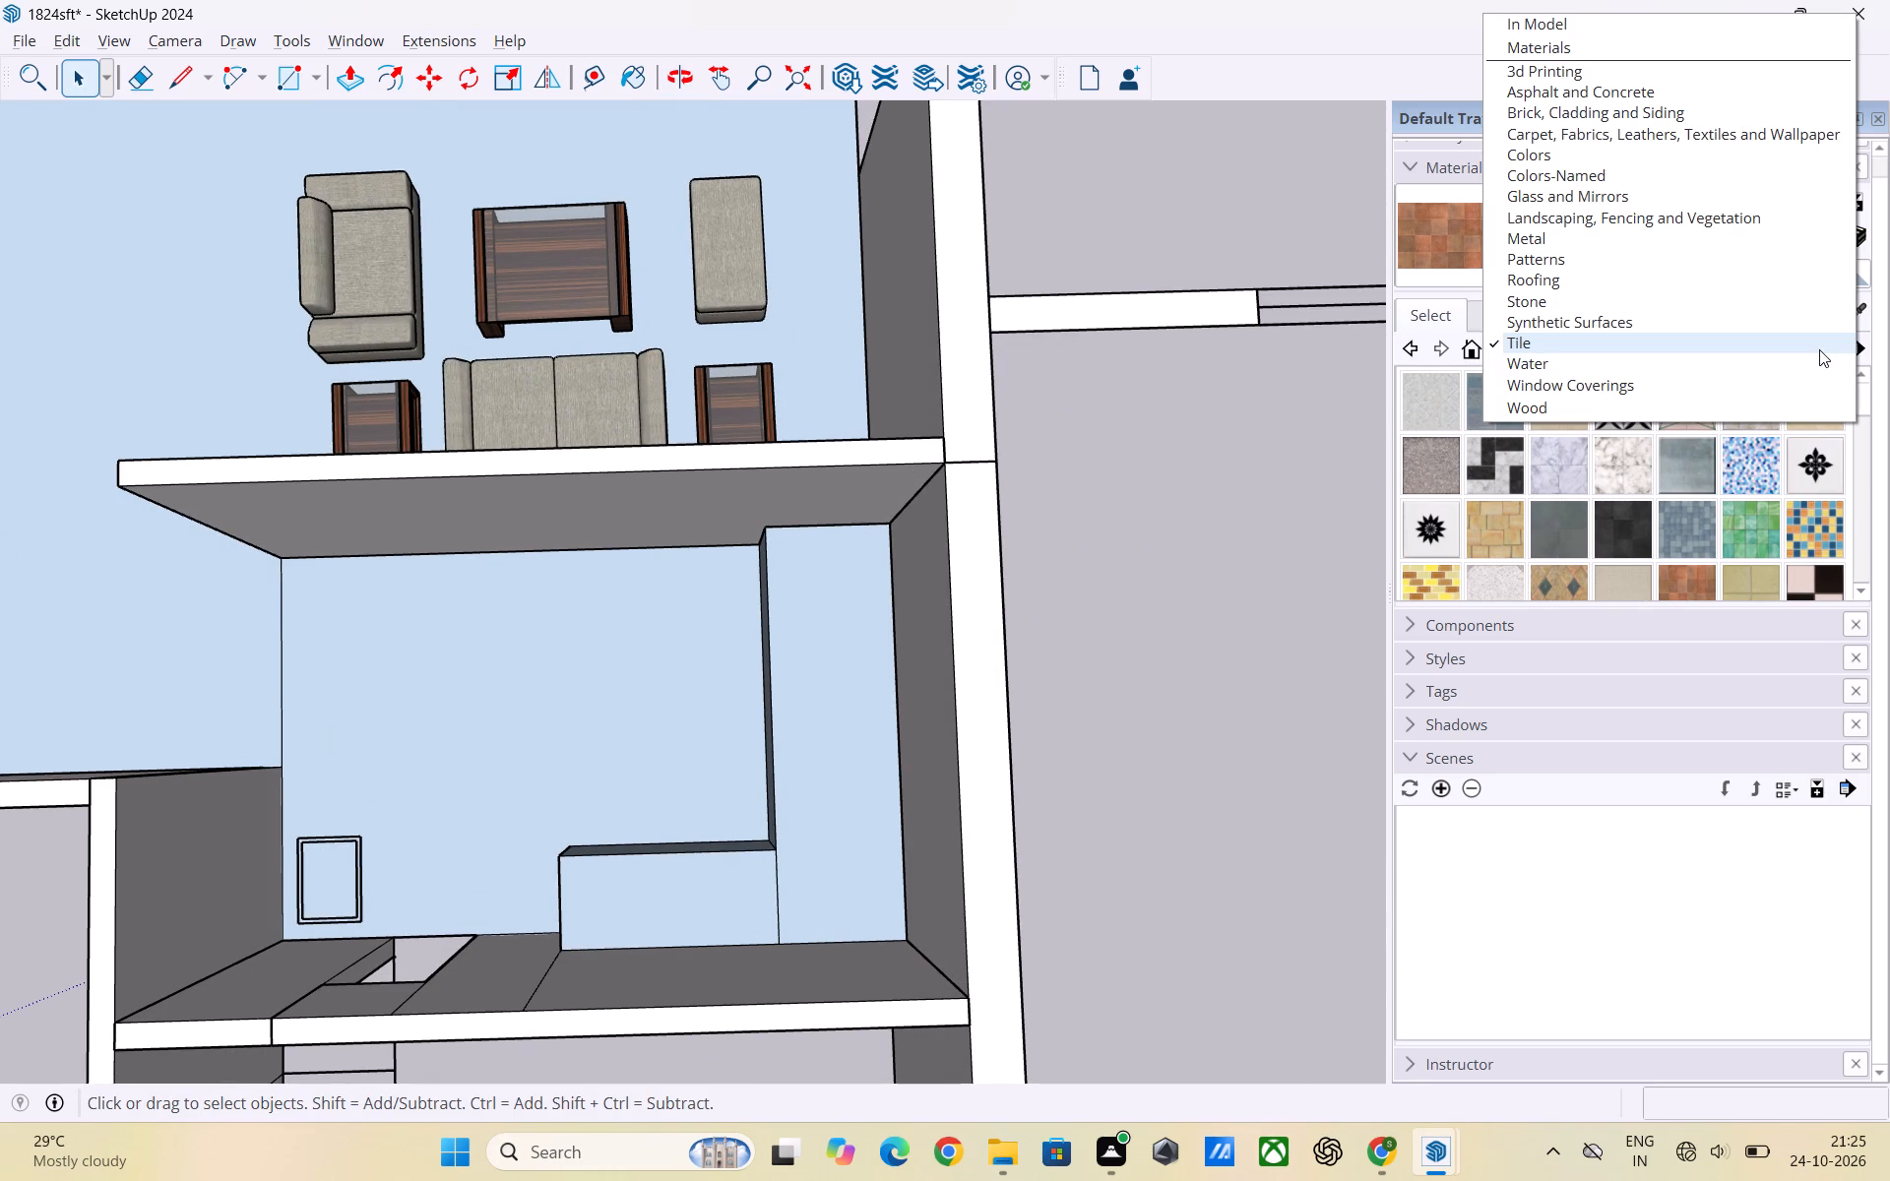
pyautogui.click(1596, 300)
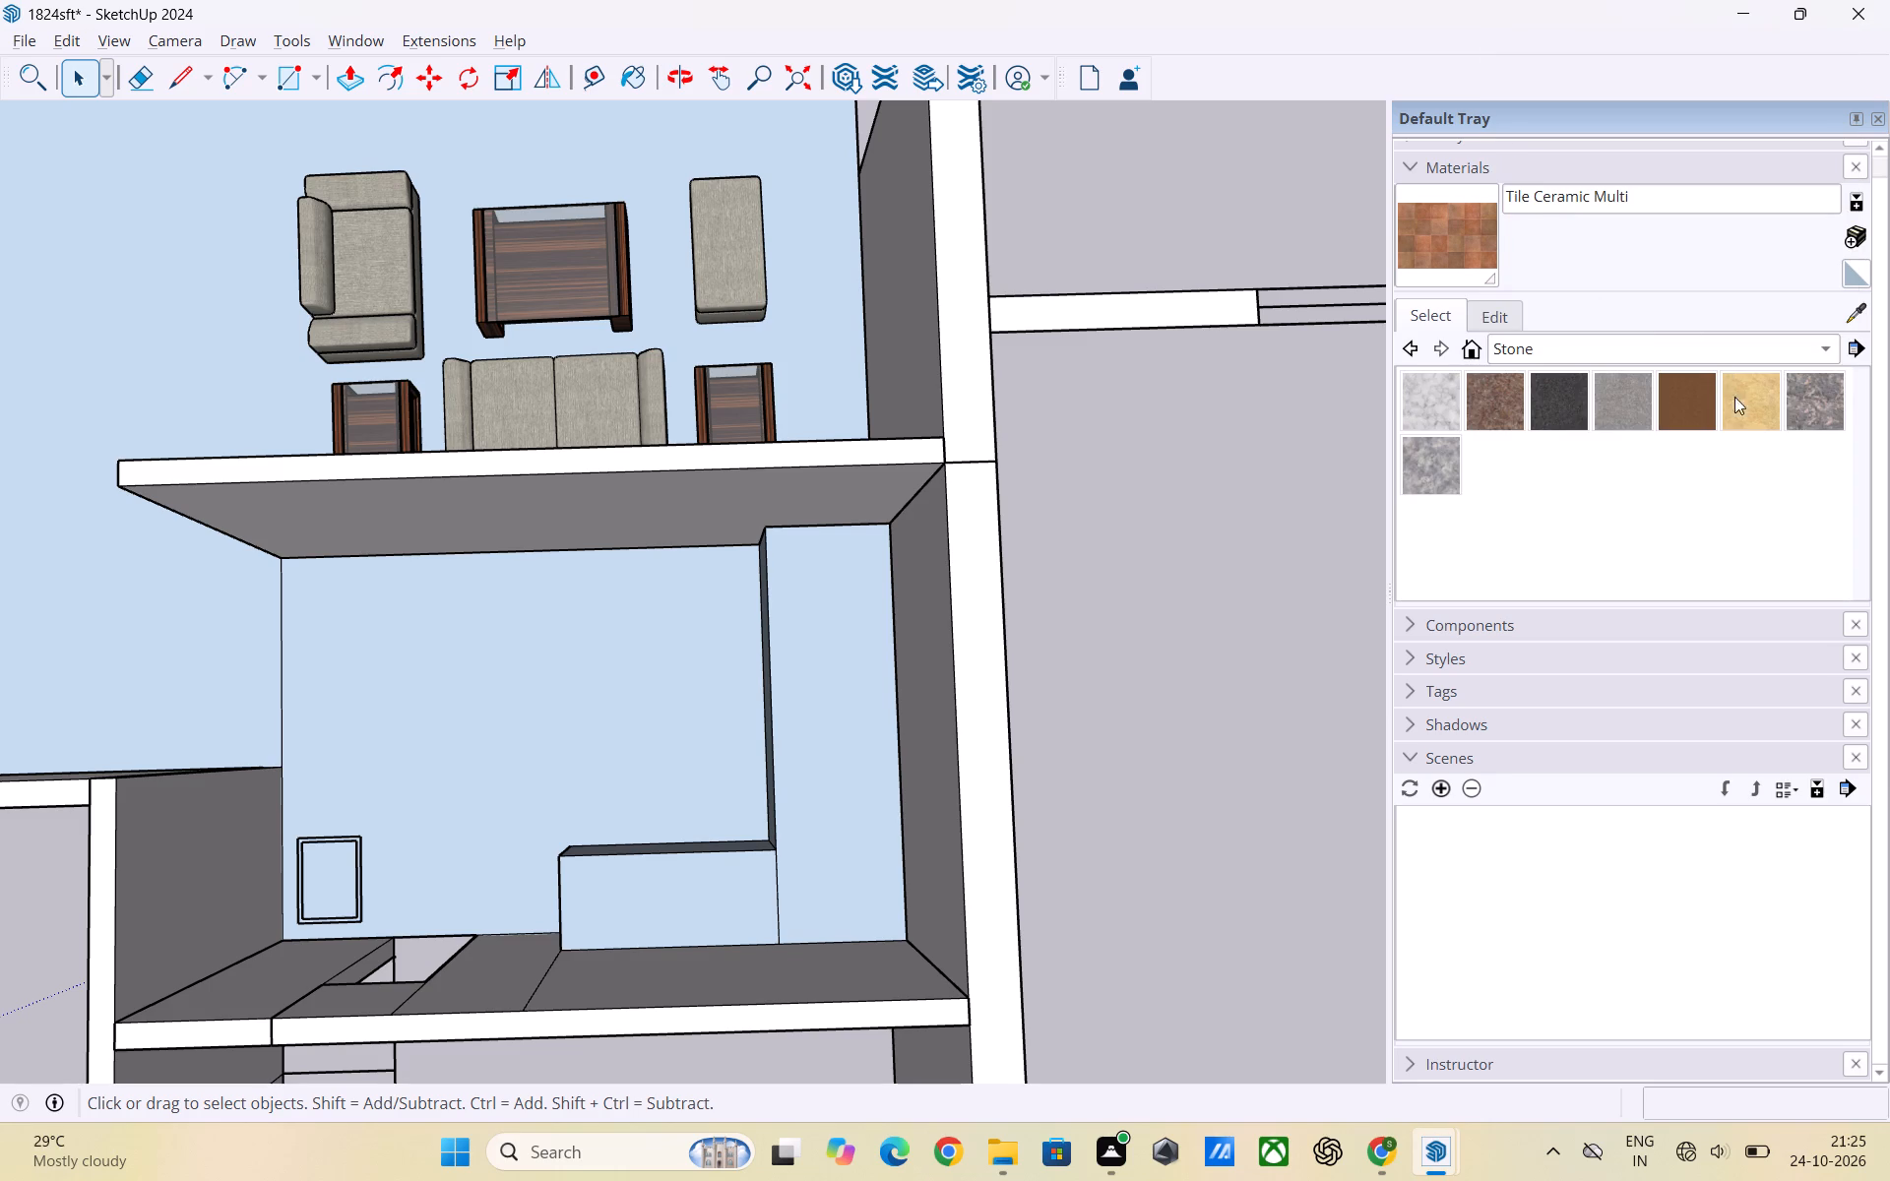
pyautogui.click(1809, 401)
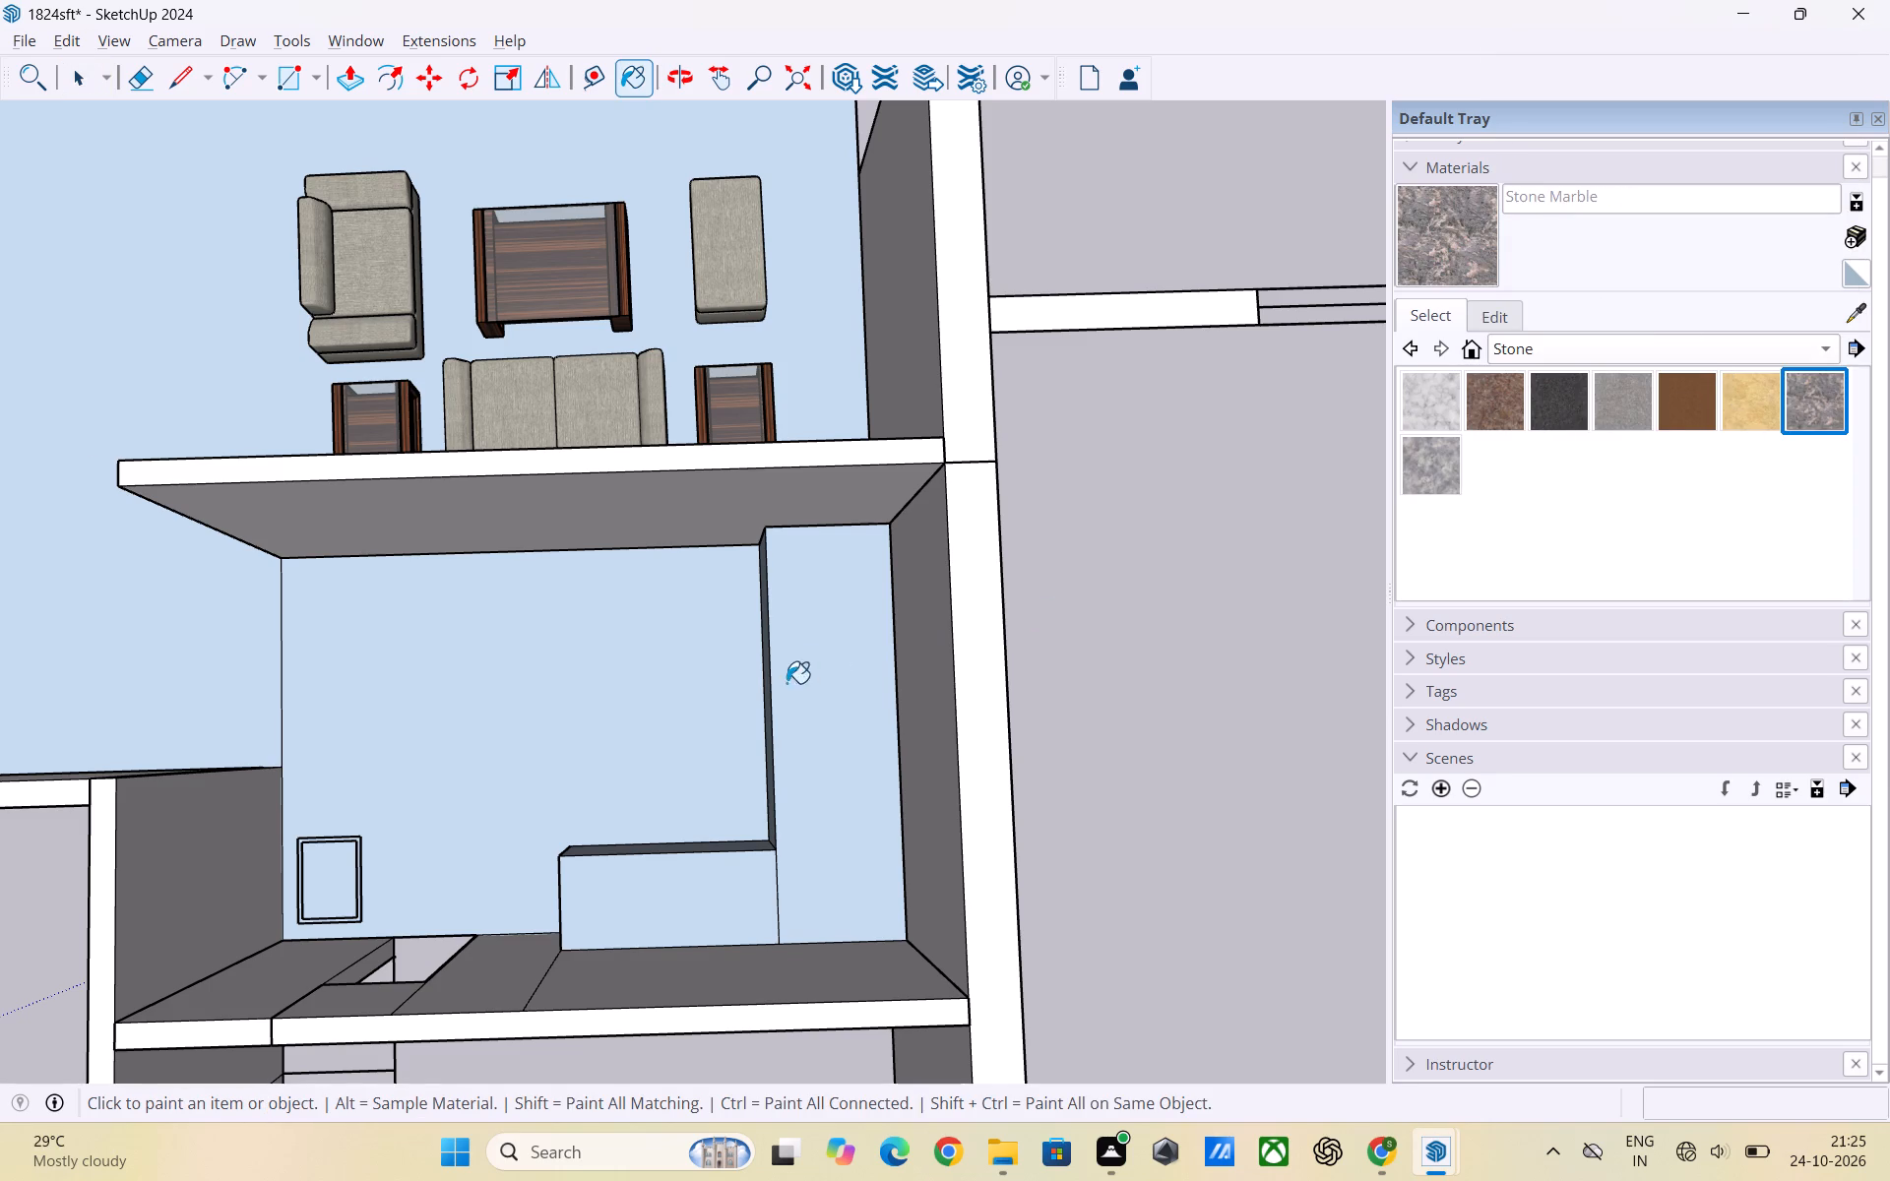
pyautogui.click(821, 662)
pyautogui.click(719, 896)
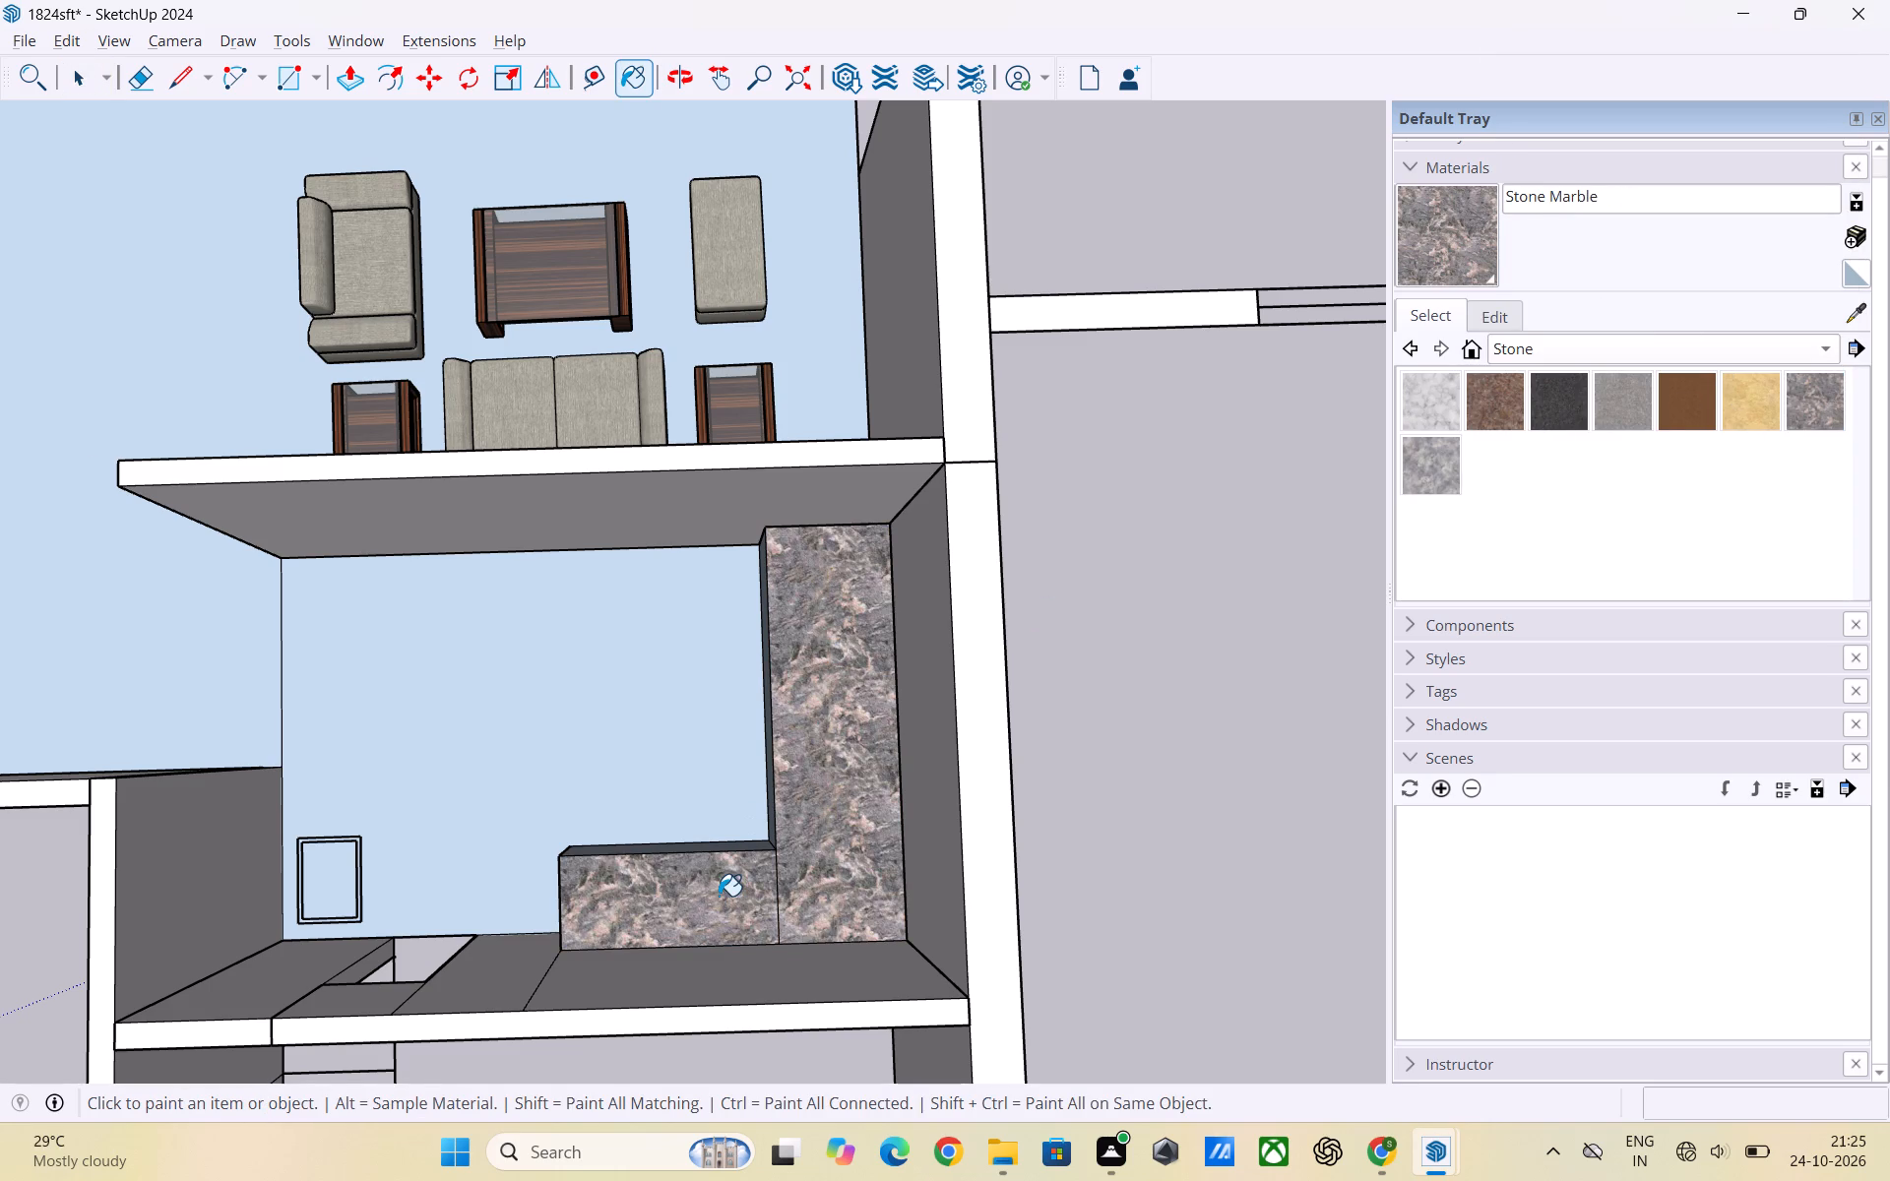
pyautogui.press('space')
pyautogui.click(1119, 758)
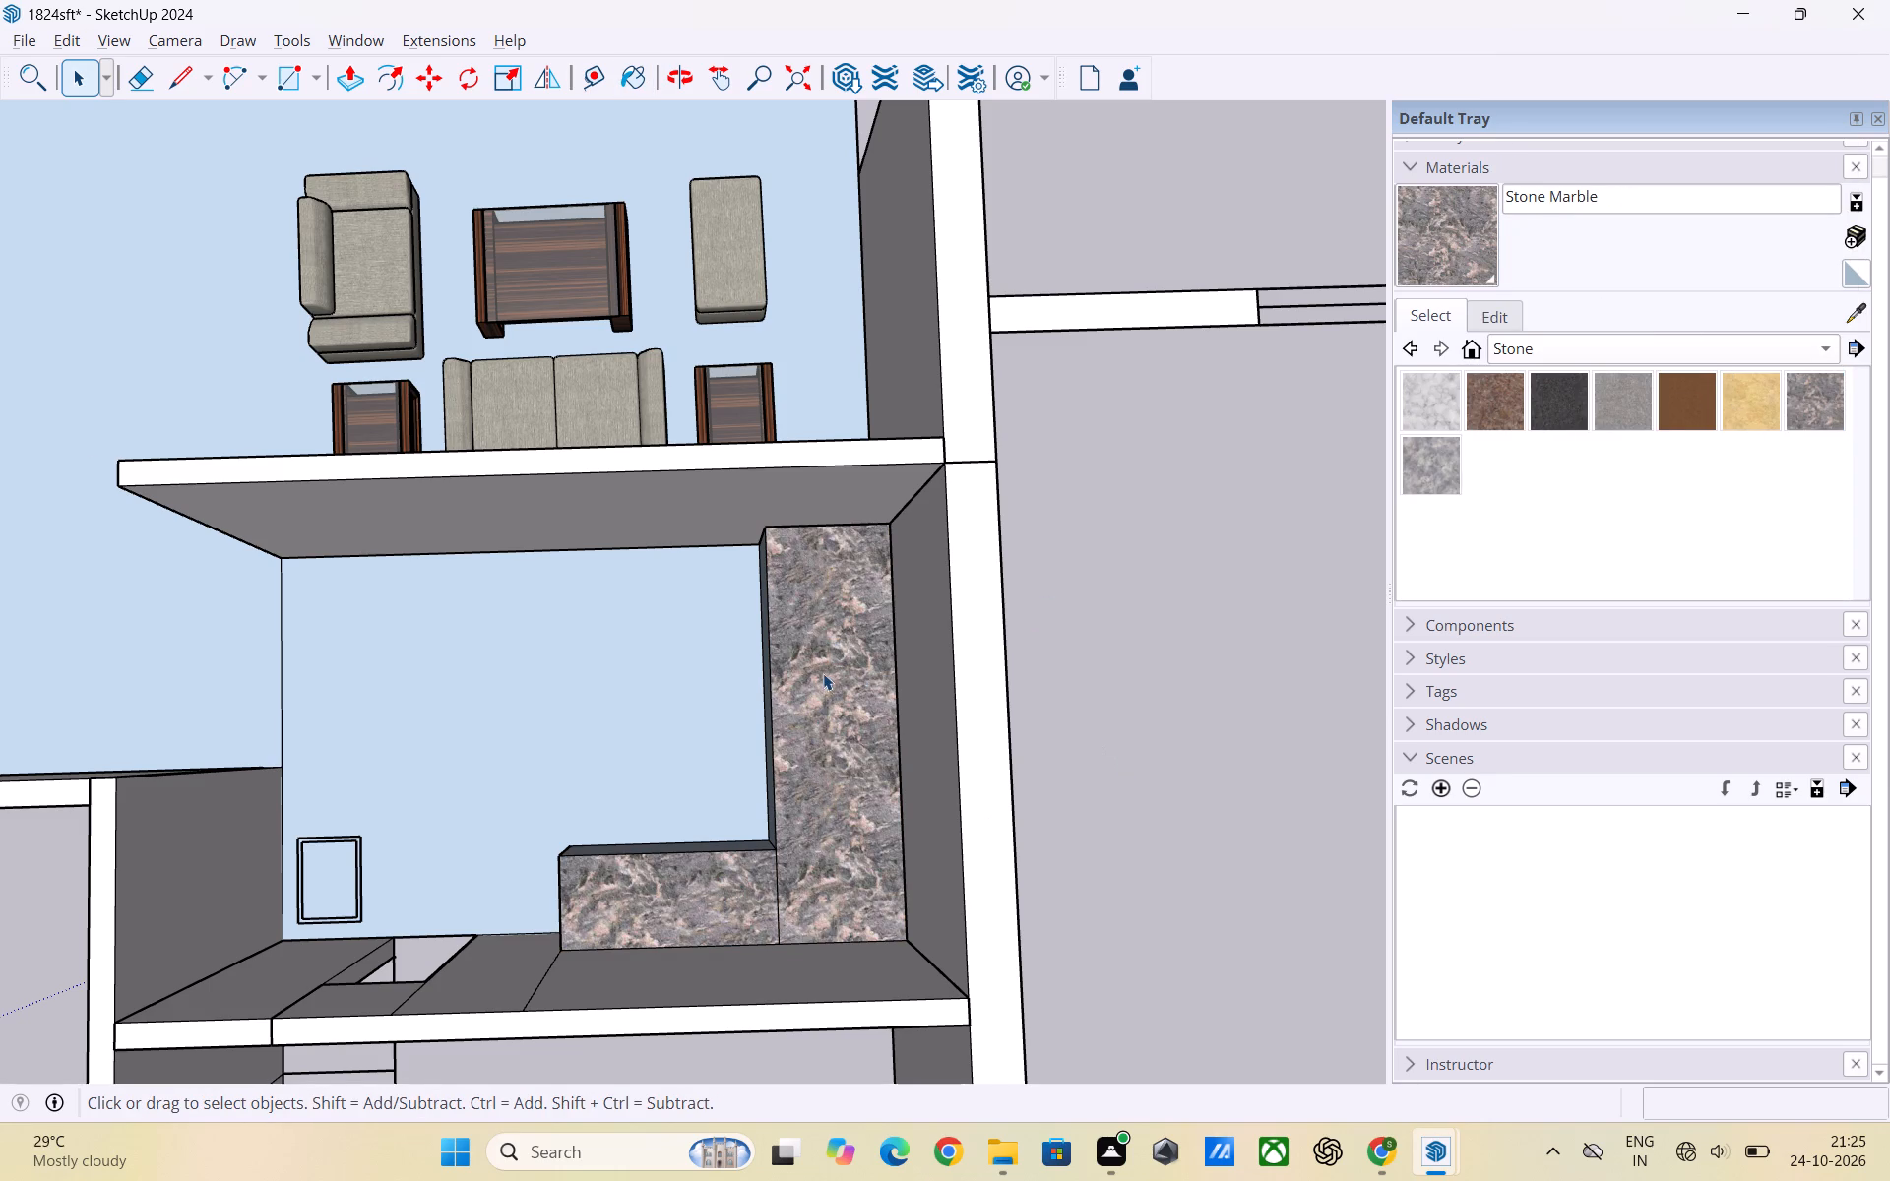
# Examine the marble kitchen counter and the surrounding rooms of the apartment from several angles.
pyautogui.scroll(-2, 1036, 605)
pyautogui.scroll(2, 801, 651)
pyautogui.moveTo(832, 673); pyautogui.dragTo(995, 566, button='middle')
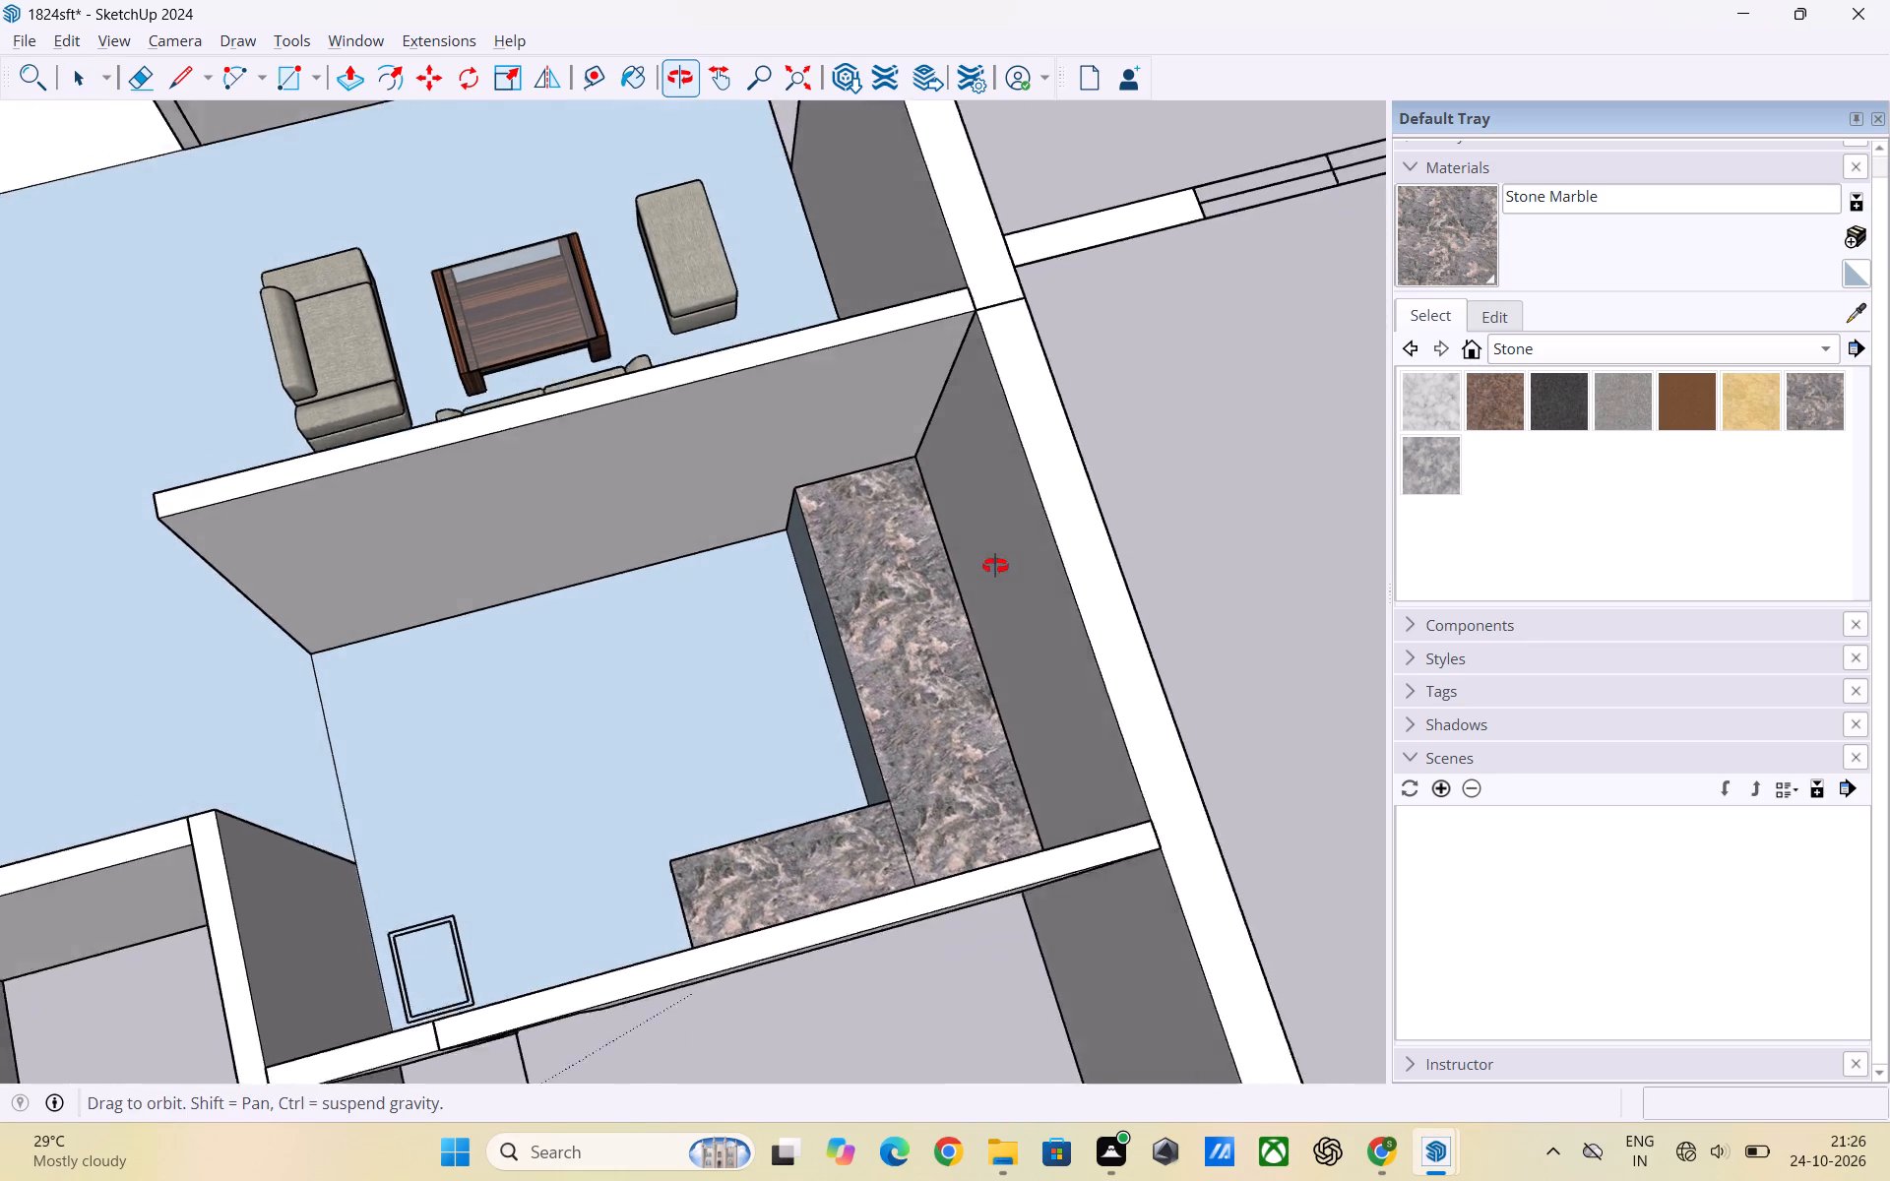
pyautogui.moveTo(995, 566); pyautogui.dragTo(1004, 552, button='middle')
pyautogui.scroll(3, 898, 581)
pyautogui.moveTo(807, 680); pyautogui.dragTo(1113, 594, button='middle')
pyautogui.scroll(3, 830, 708)
pyautogui.moveTo(832, 715); pyautogui.dragTo(1091, 744, button='middle')
pyautogui.scroll(-1, 838, 717)
pyautogui.scroll(1, 1095, 737)
pyautogui.scroll(-3, 1100, 715)
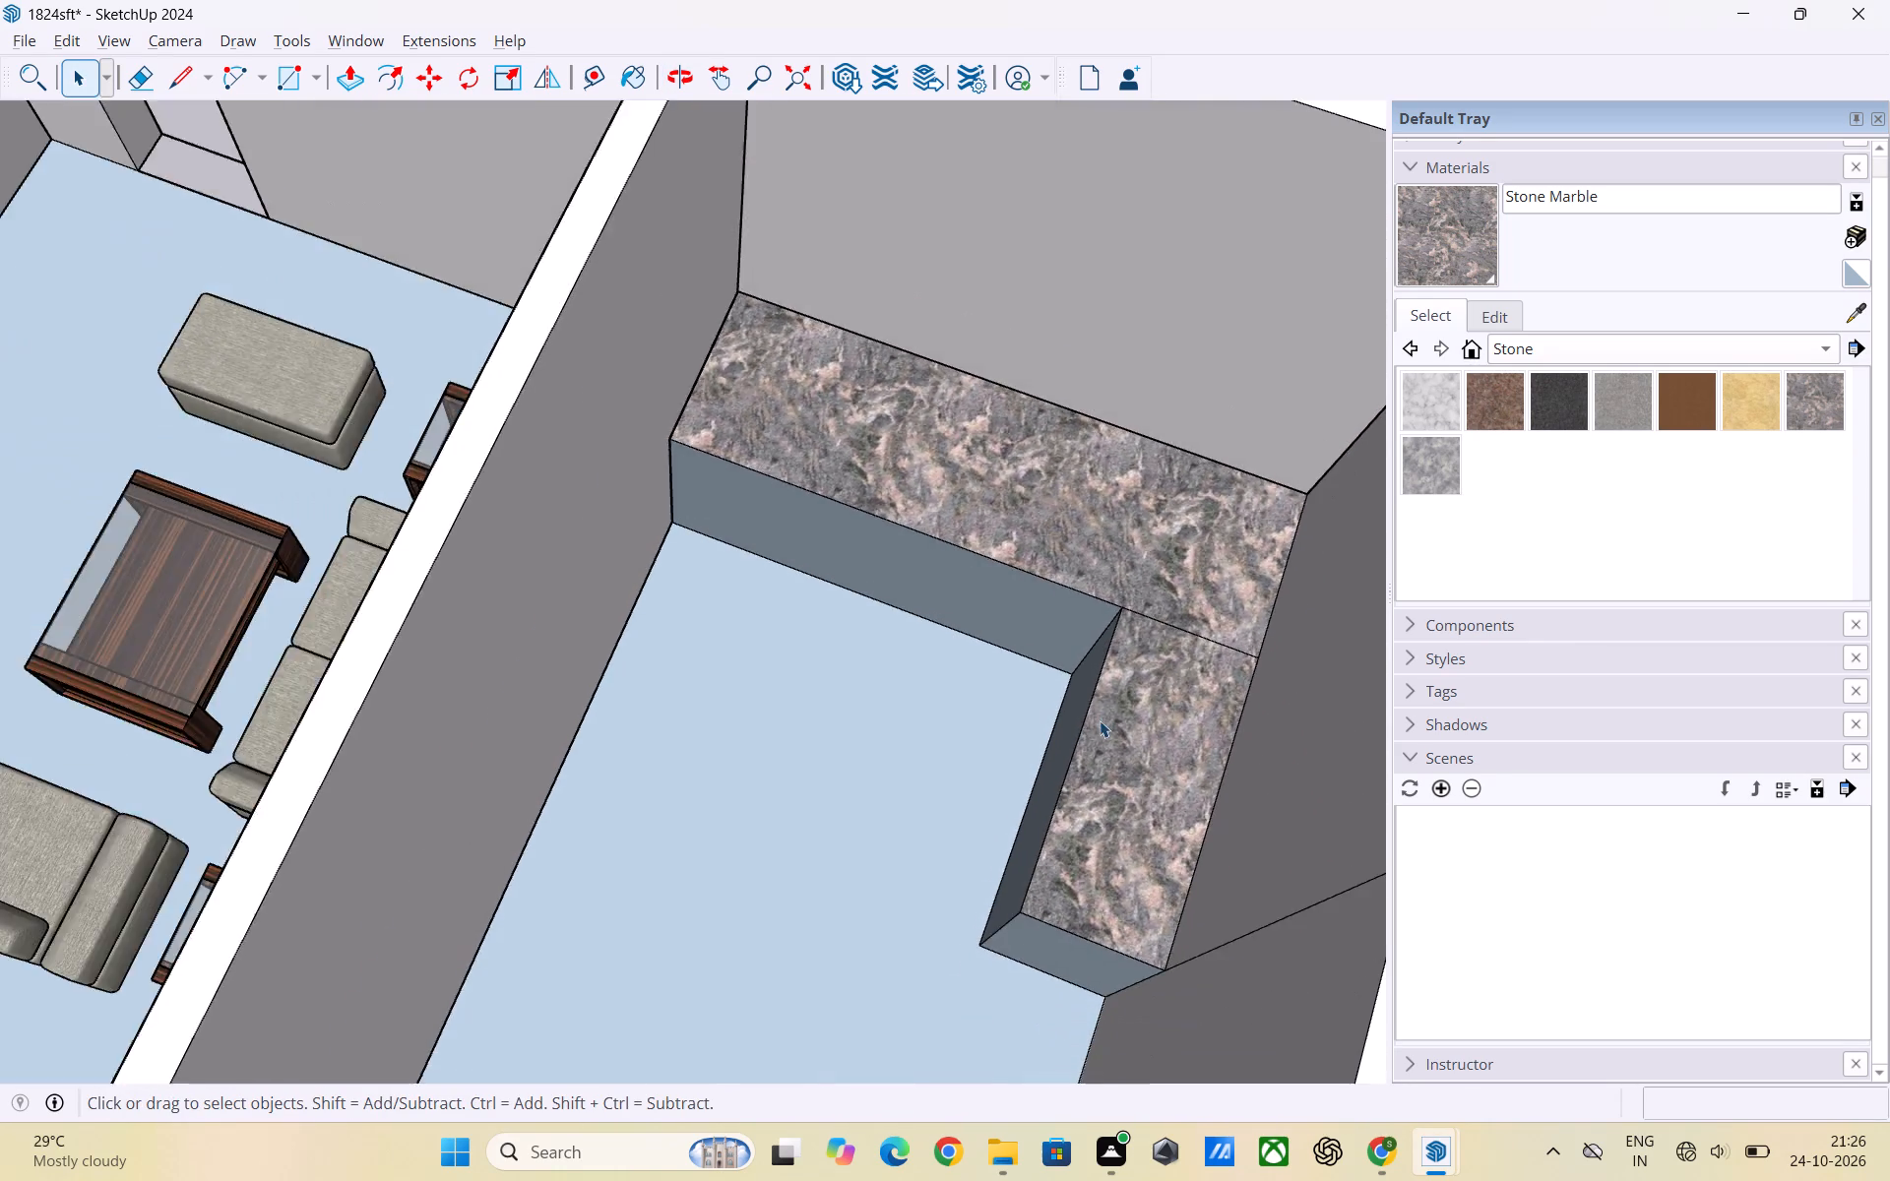
pyautogui.scroll(-4, 1100, 720)
pyautogui.scroll(-6, 845, 624)
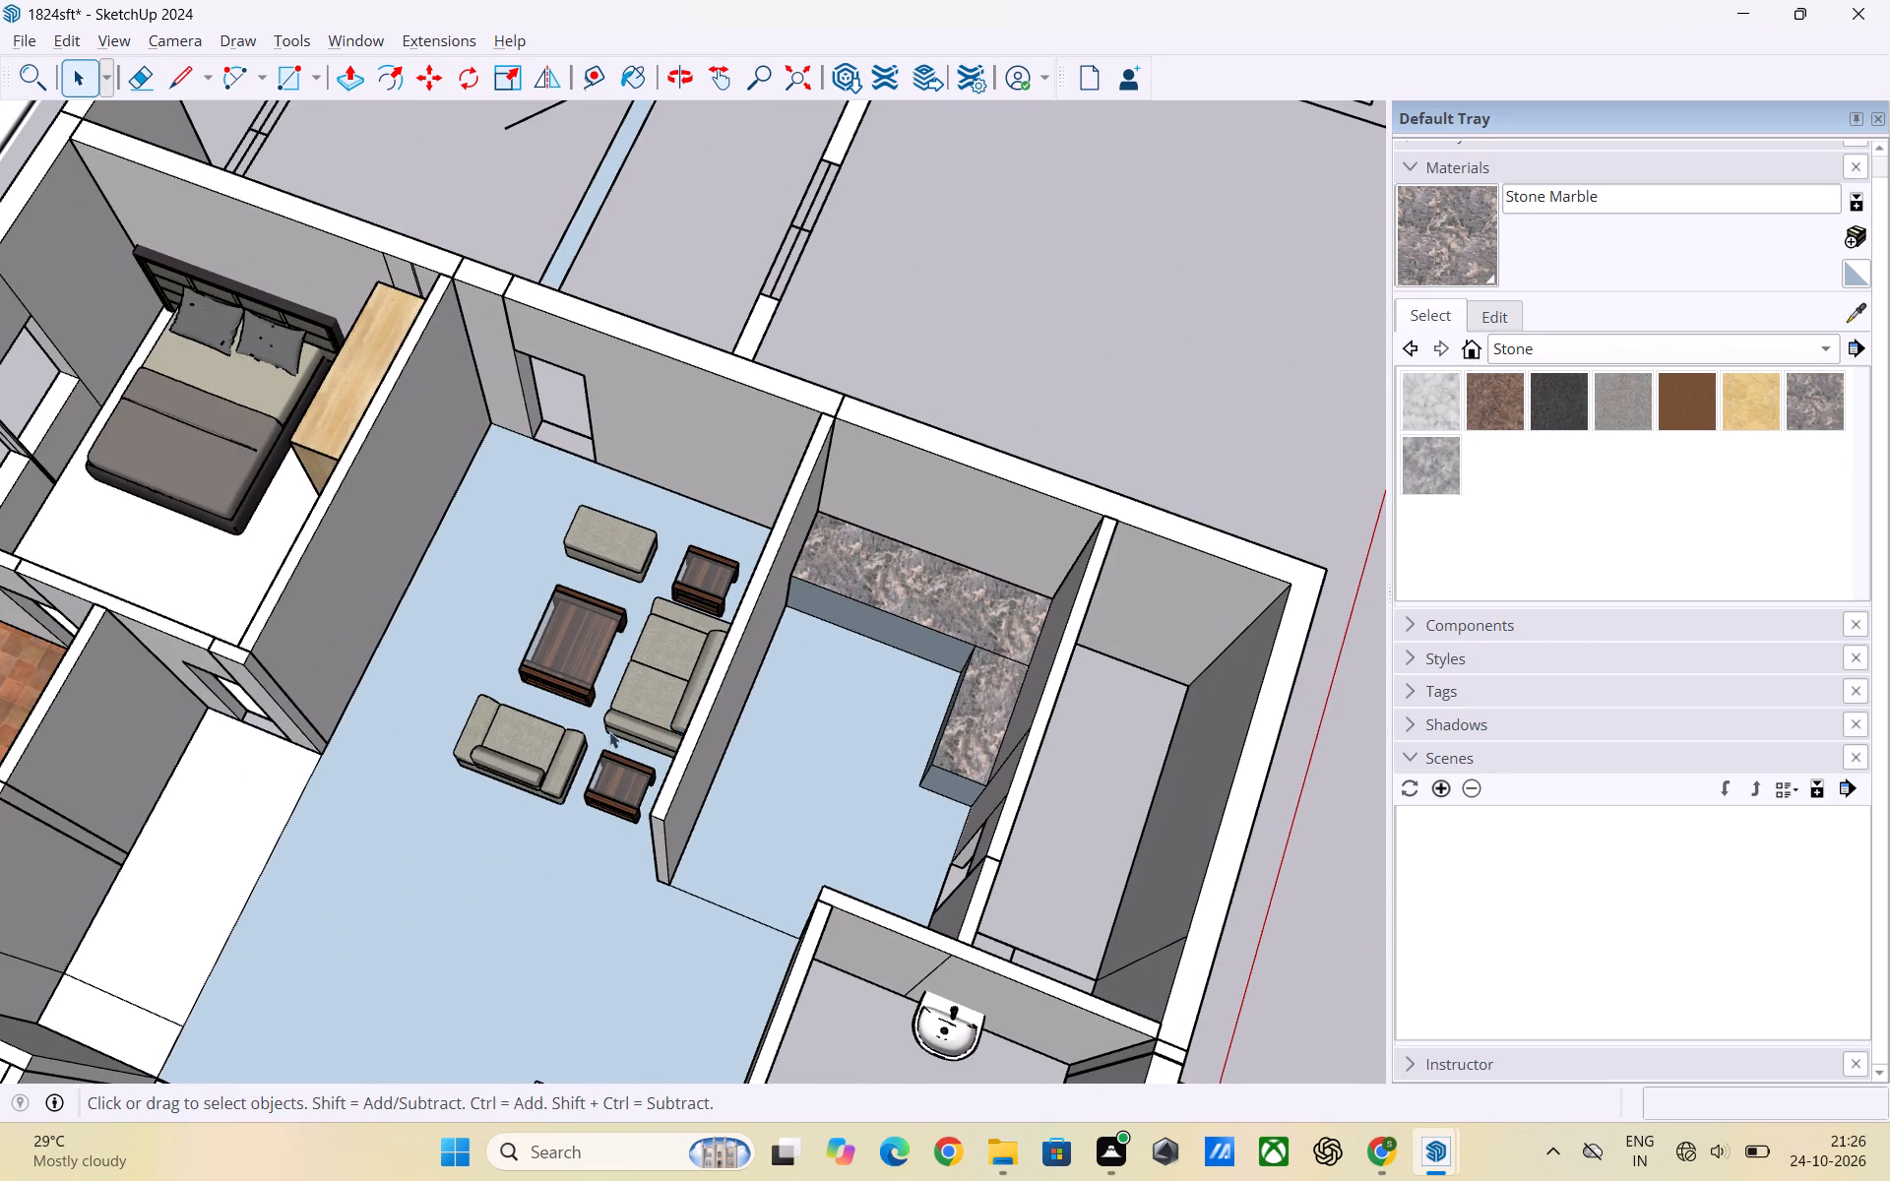
pyautogui.scroll(-6, 492, 713)
pyautogui.moveTo(604, 764); pyautogui.dragTo(742, 743, button='middle')
pyautogui.scroll(-2, 796, 710)
pyautogui.scroll(-3, 690, 672)
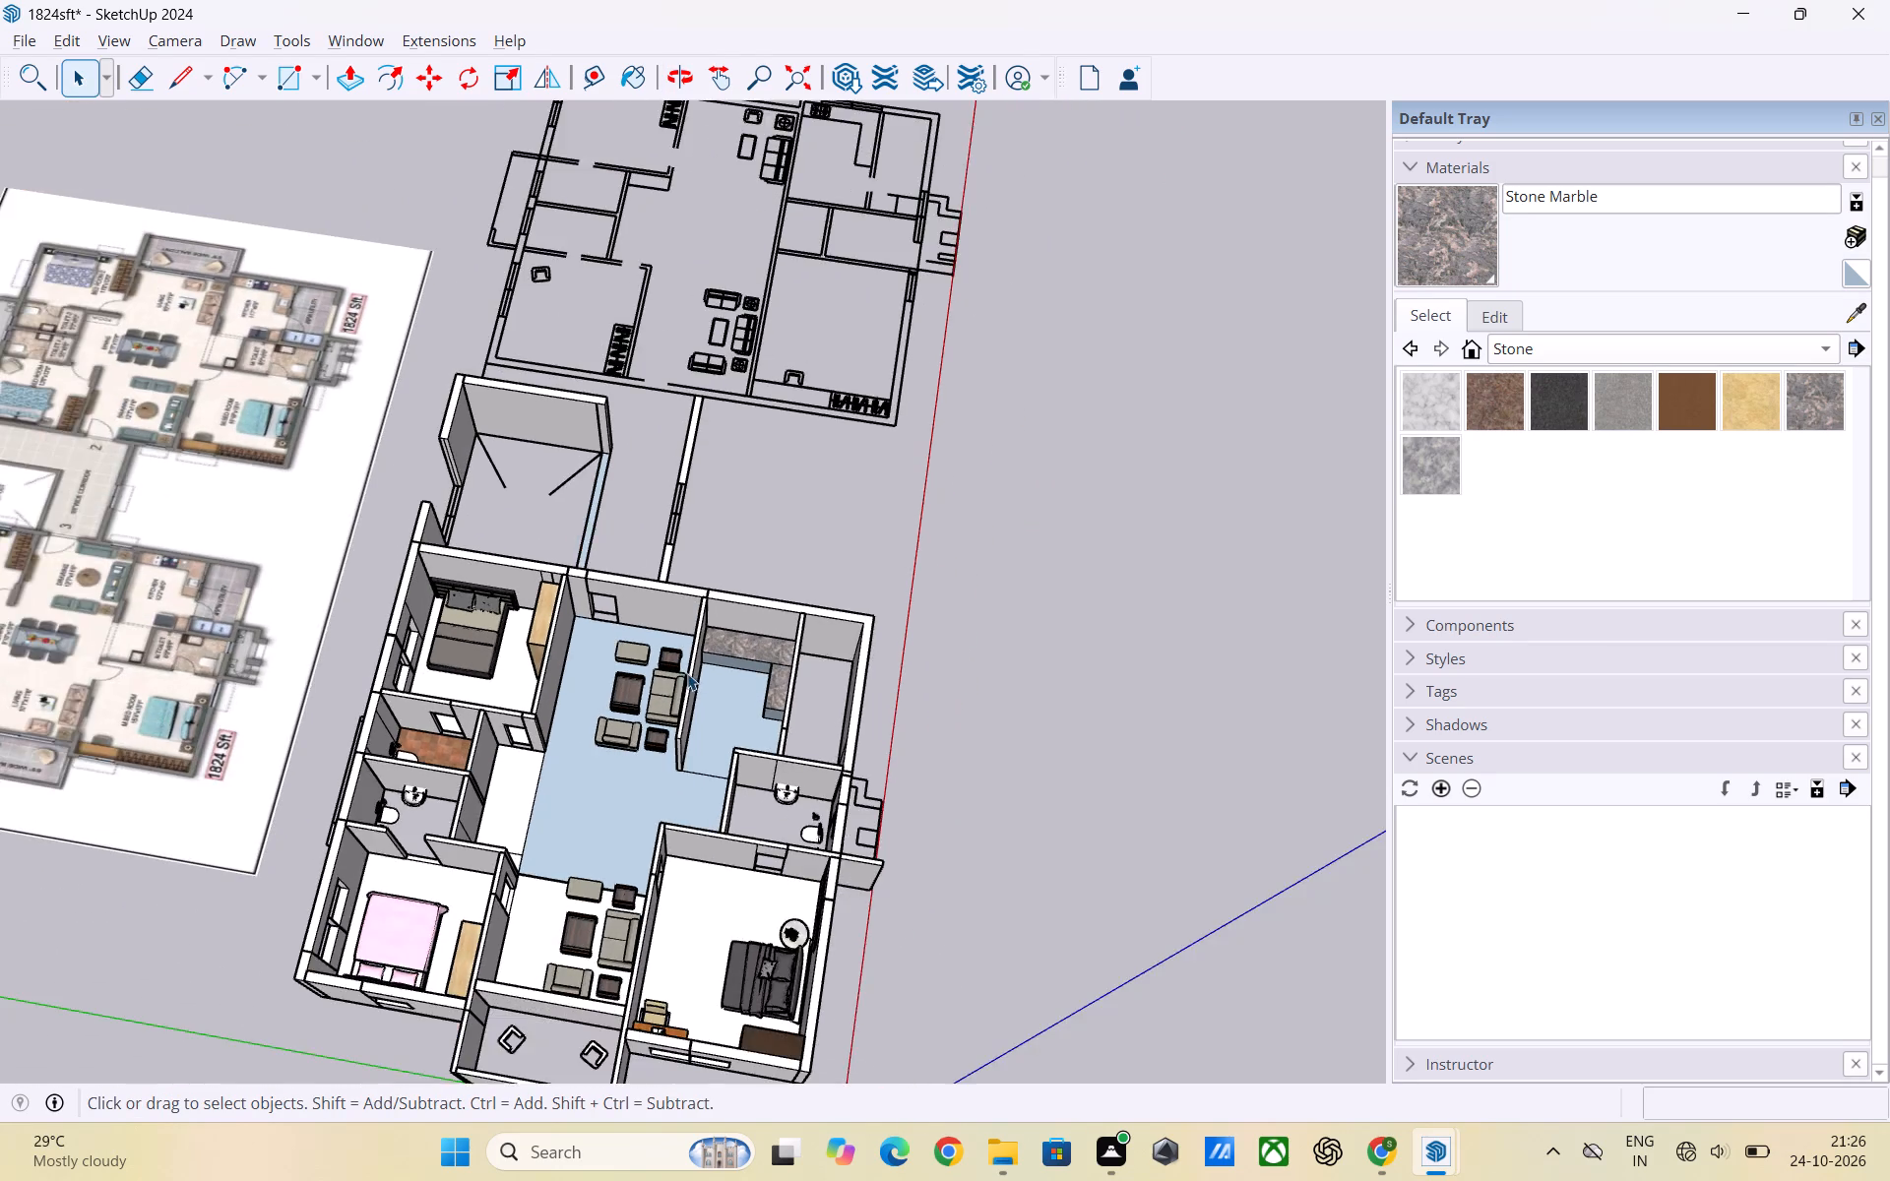
pyautogui.scroll(9, 768, 724)
pyautogui.scroll(-4, 555, 718)
pyautogui.moveTo(833, 747); pyautogui.dragTo(836, 972, button='middle')
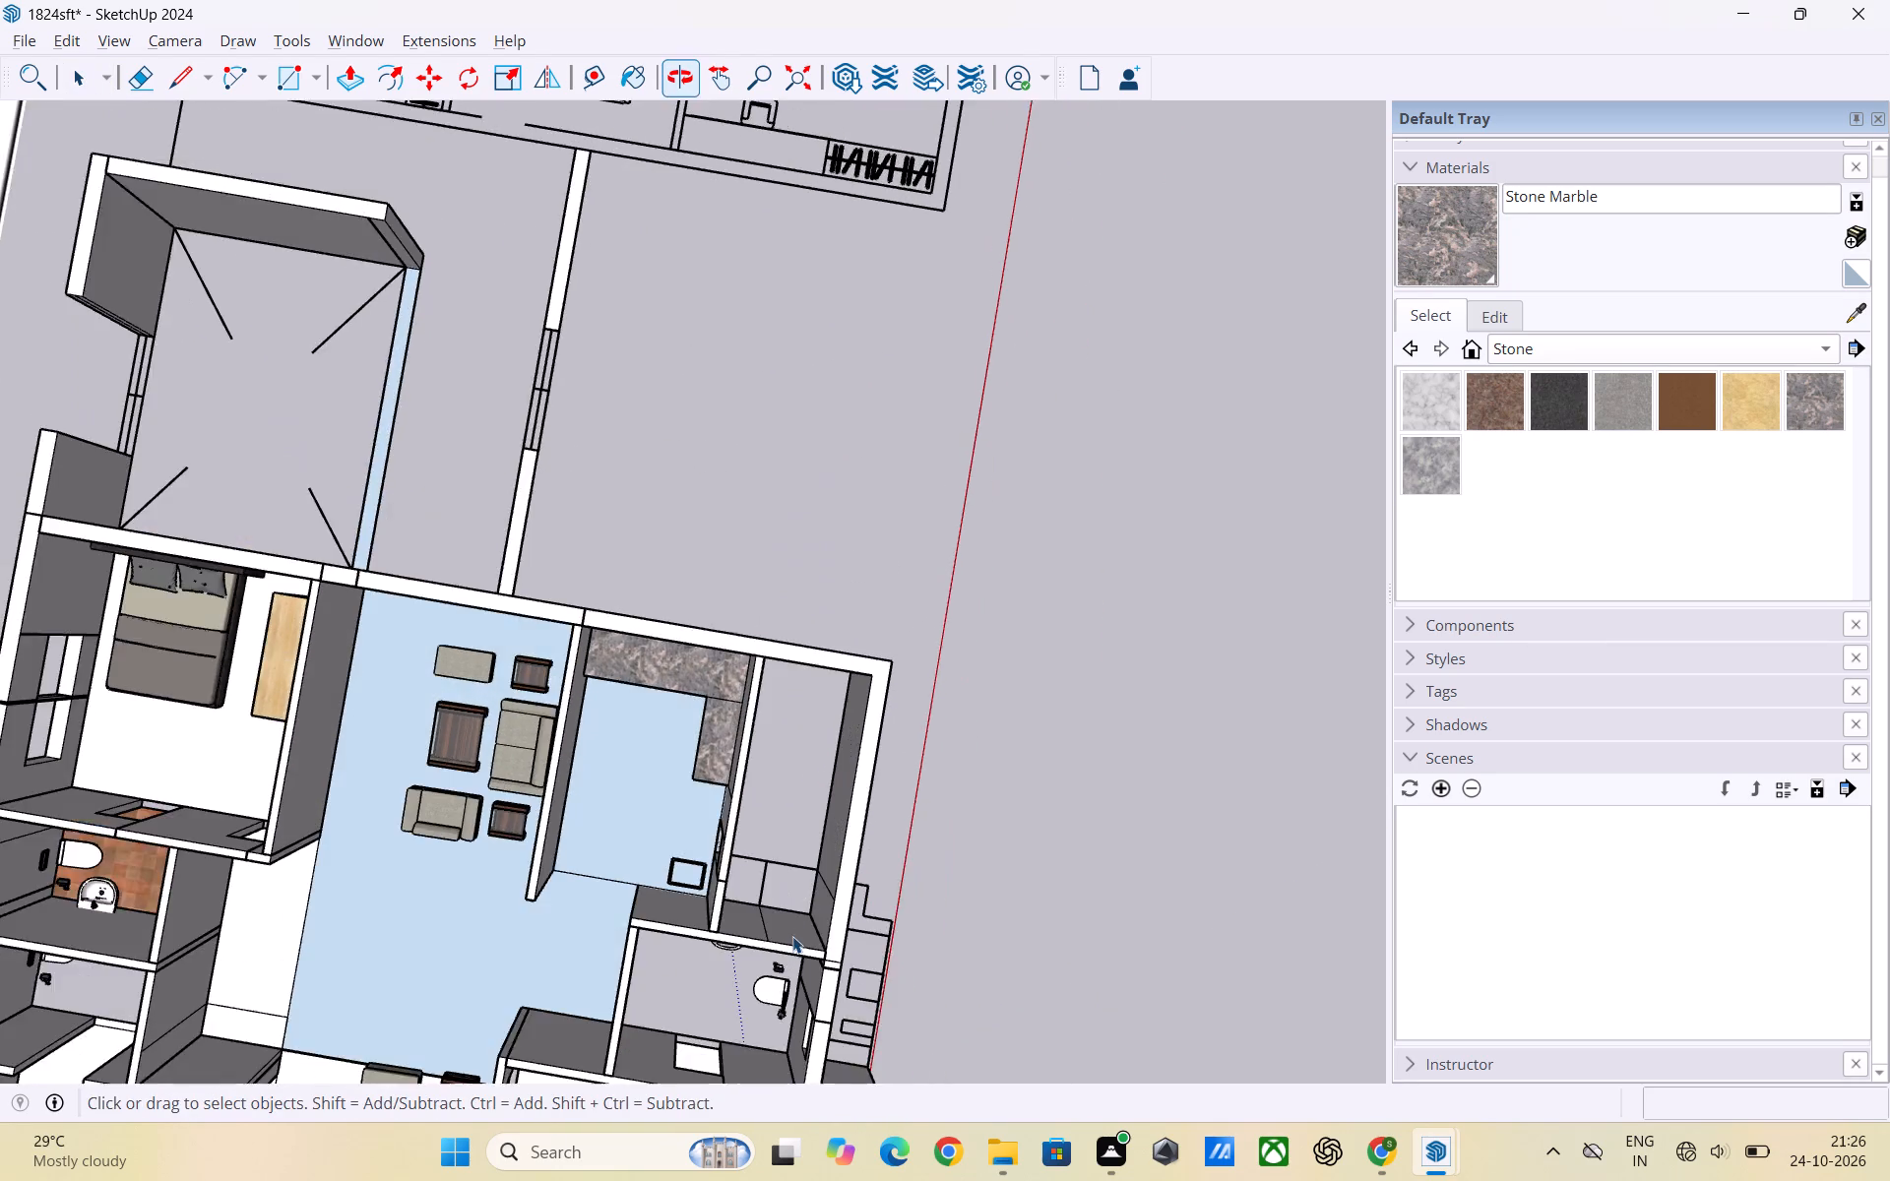
pyautogui.scroll(2, 791, 927)
pyautogui.moveTo(788, 838); pyautogui.dragTo(579, 764, button='middle')
pyautogui.scroll(-3, 770, 737)
pyautogui.scroll(3, 585, 716)
pyautogui.moveTo(627, 714); pyautogui.dragTo(715, 693, button='middle')
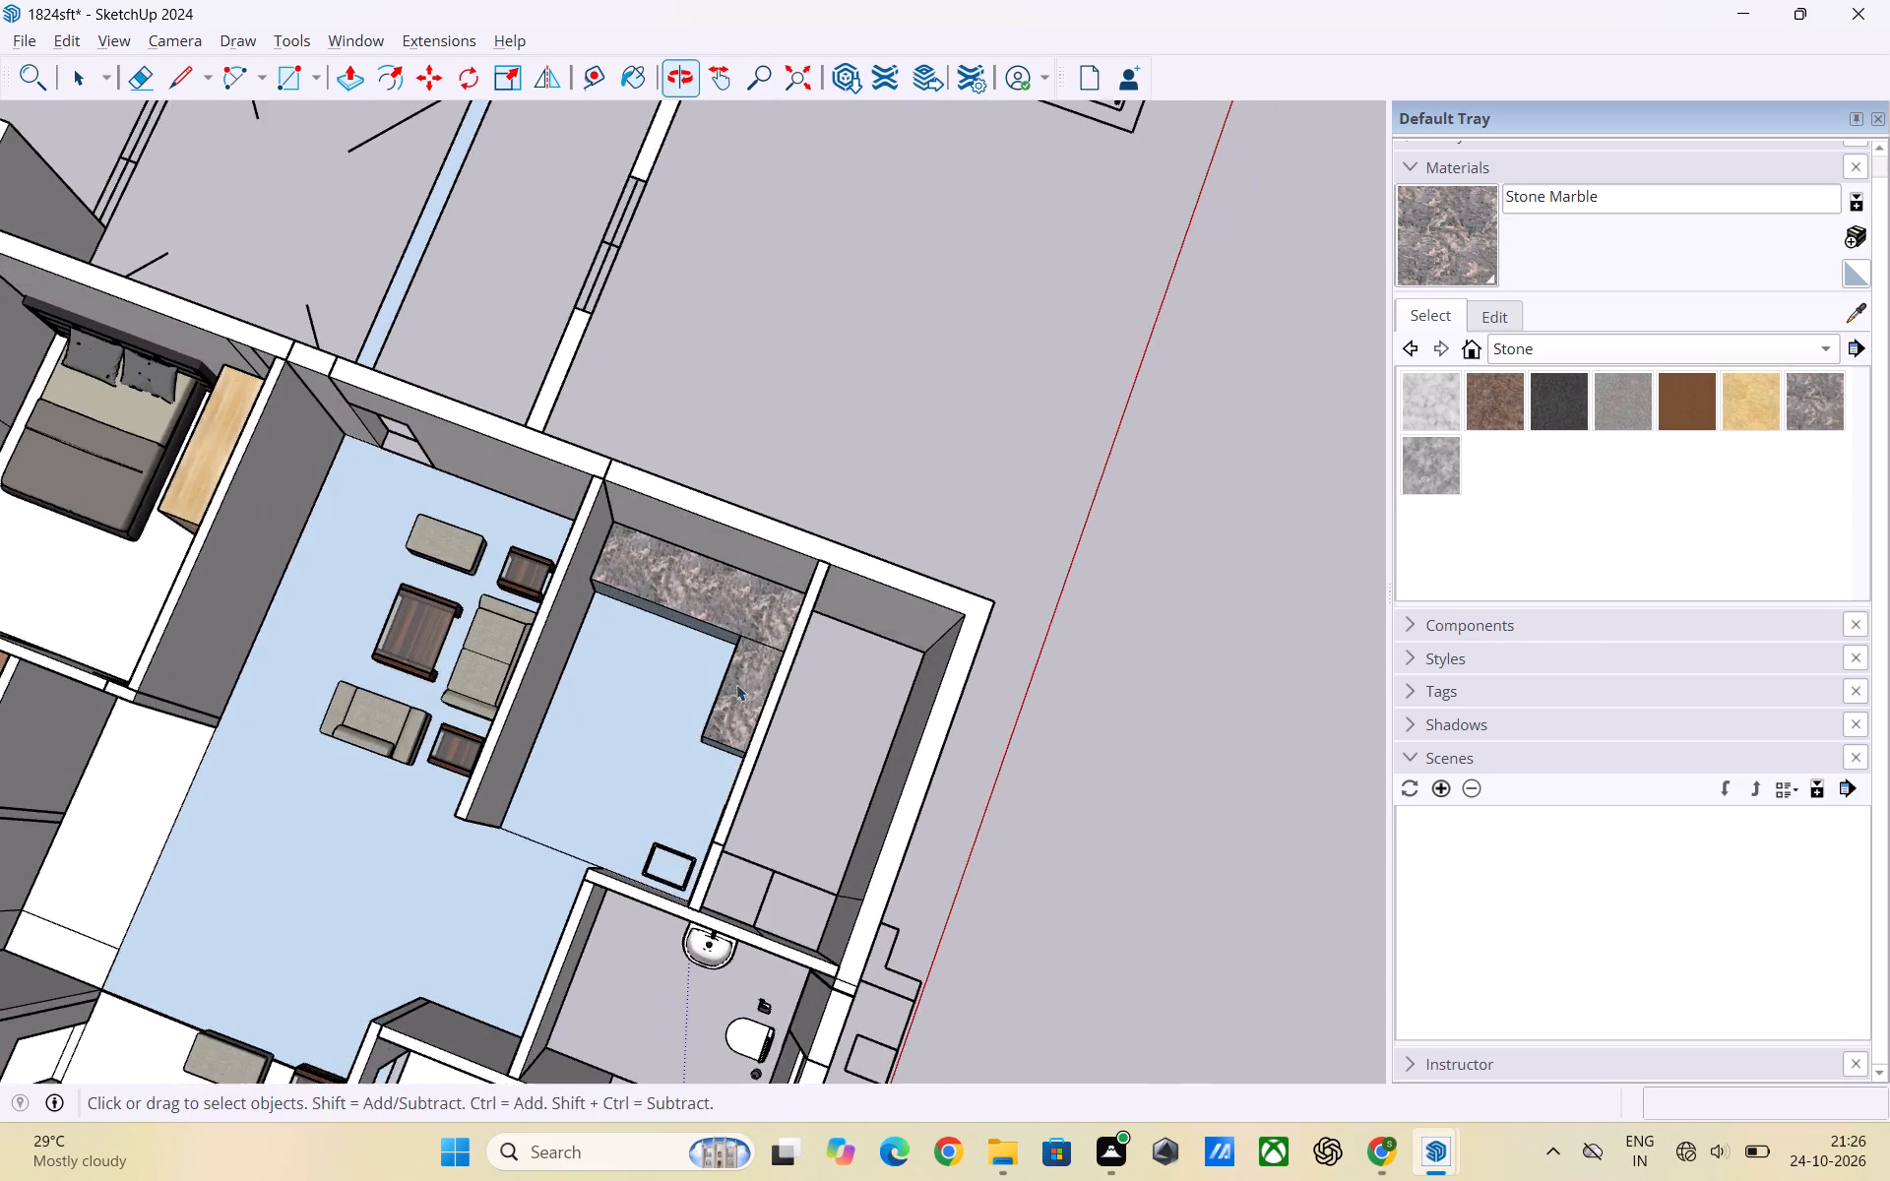
pyautogui.moveTo(670, 731); pyautogui.dragTo(721, 722, button='middle')
pyautogui.scroll(-6, 725, 728)
pyautogui.moveTo(689, 779); pyautogui.dragTo(855, 736, button='middle')
pyautogui.scroll(3, 787, 776)
pyautogui.scroll(2, 683, 776)
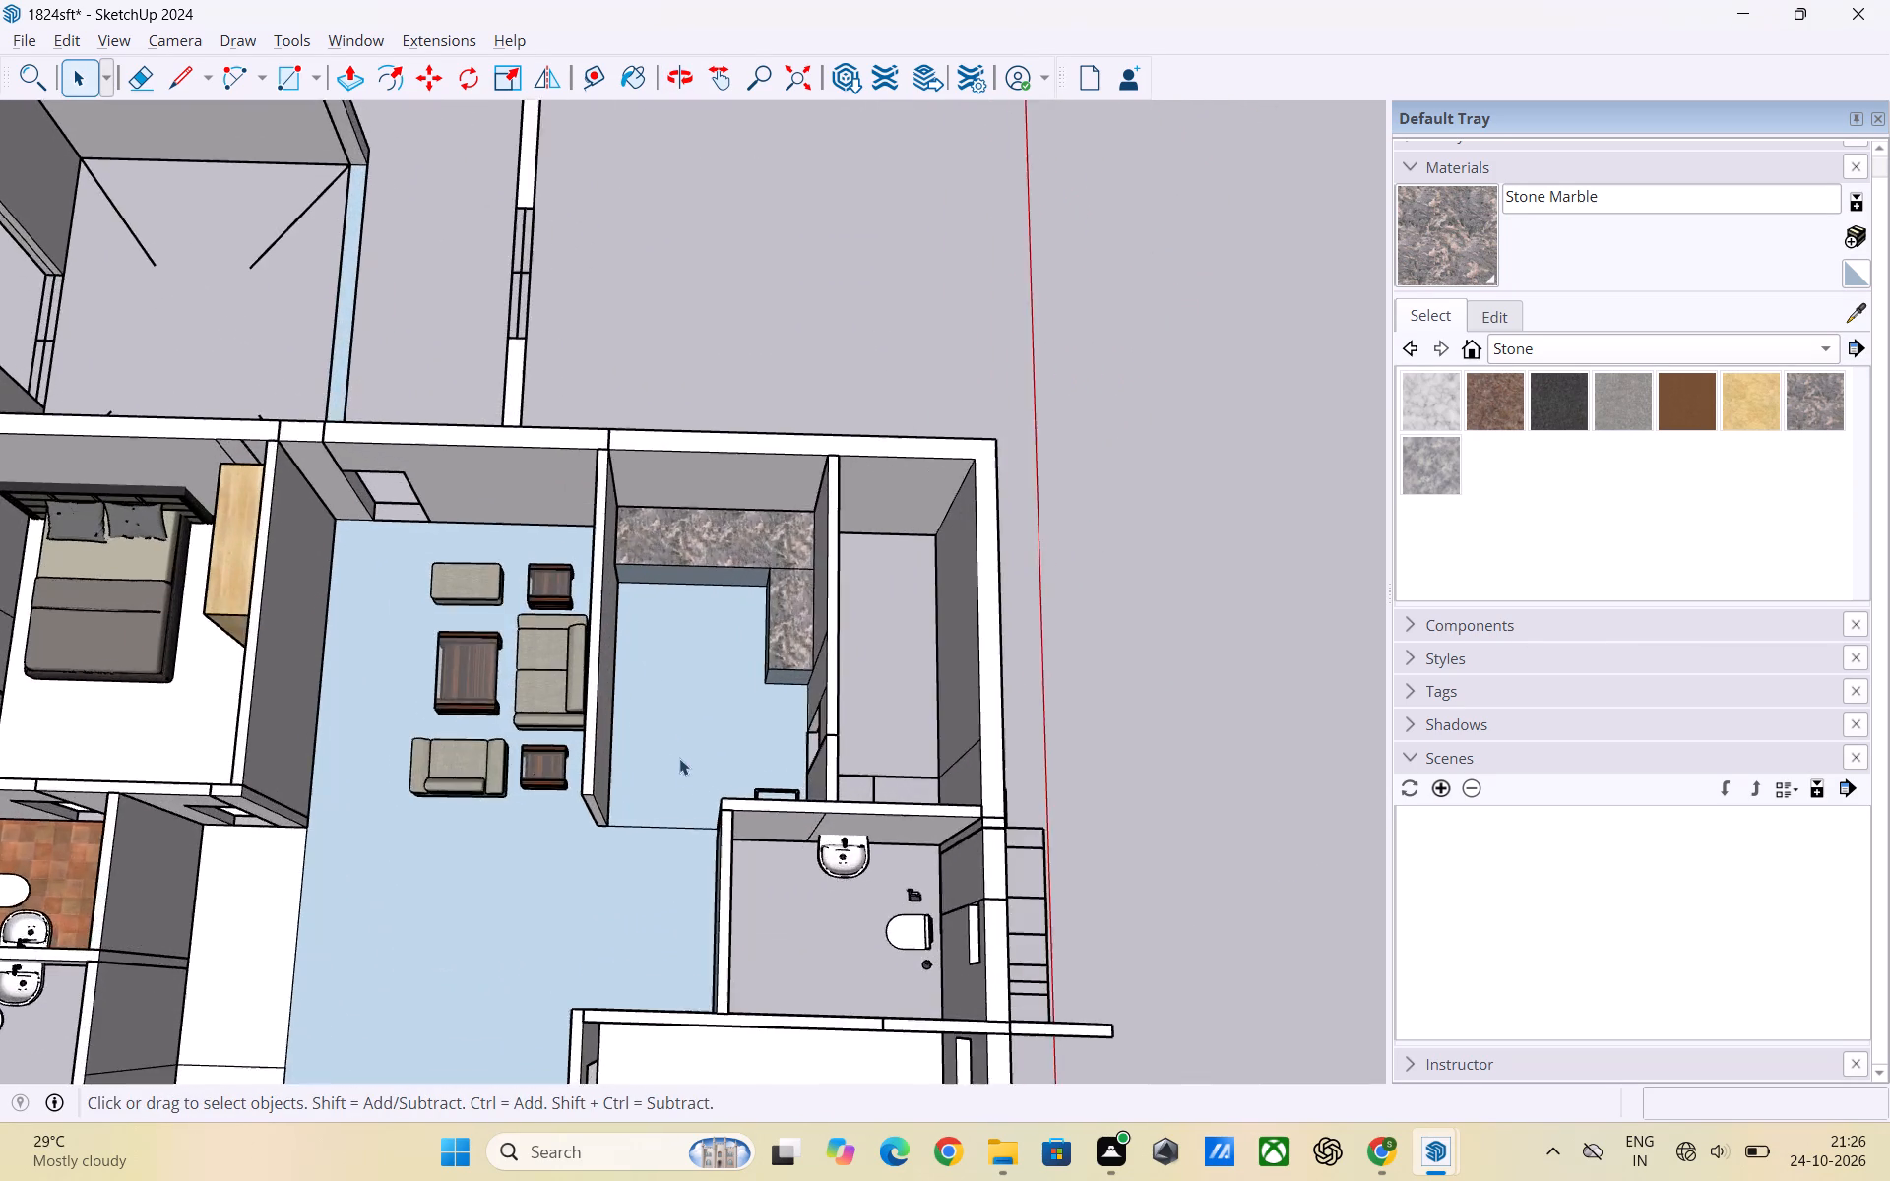
pyautogui.scroll(1, 679, 758)
pyautogui.scroll(-7, 644, 637)
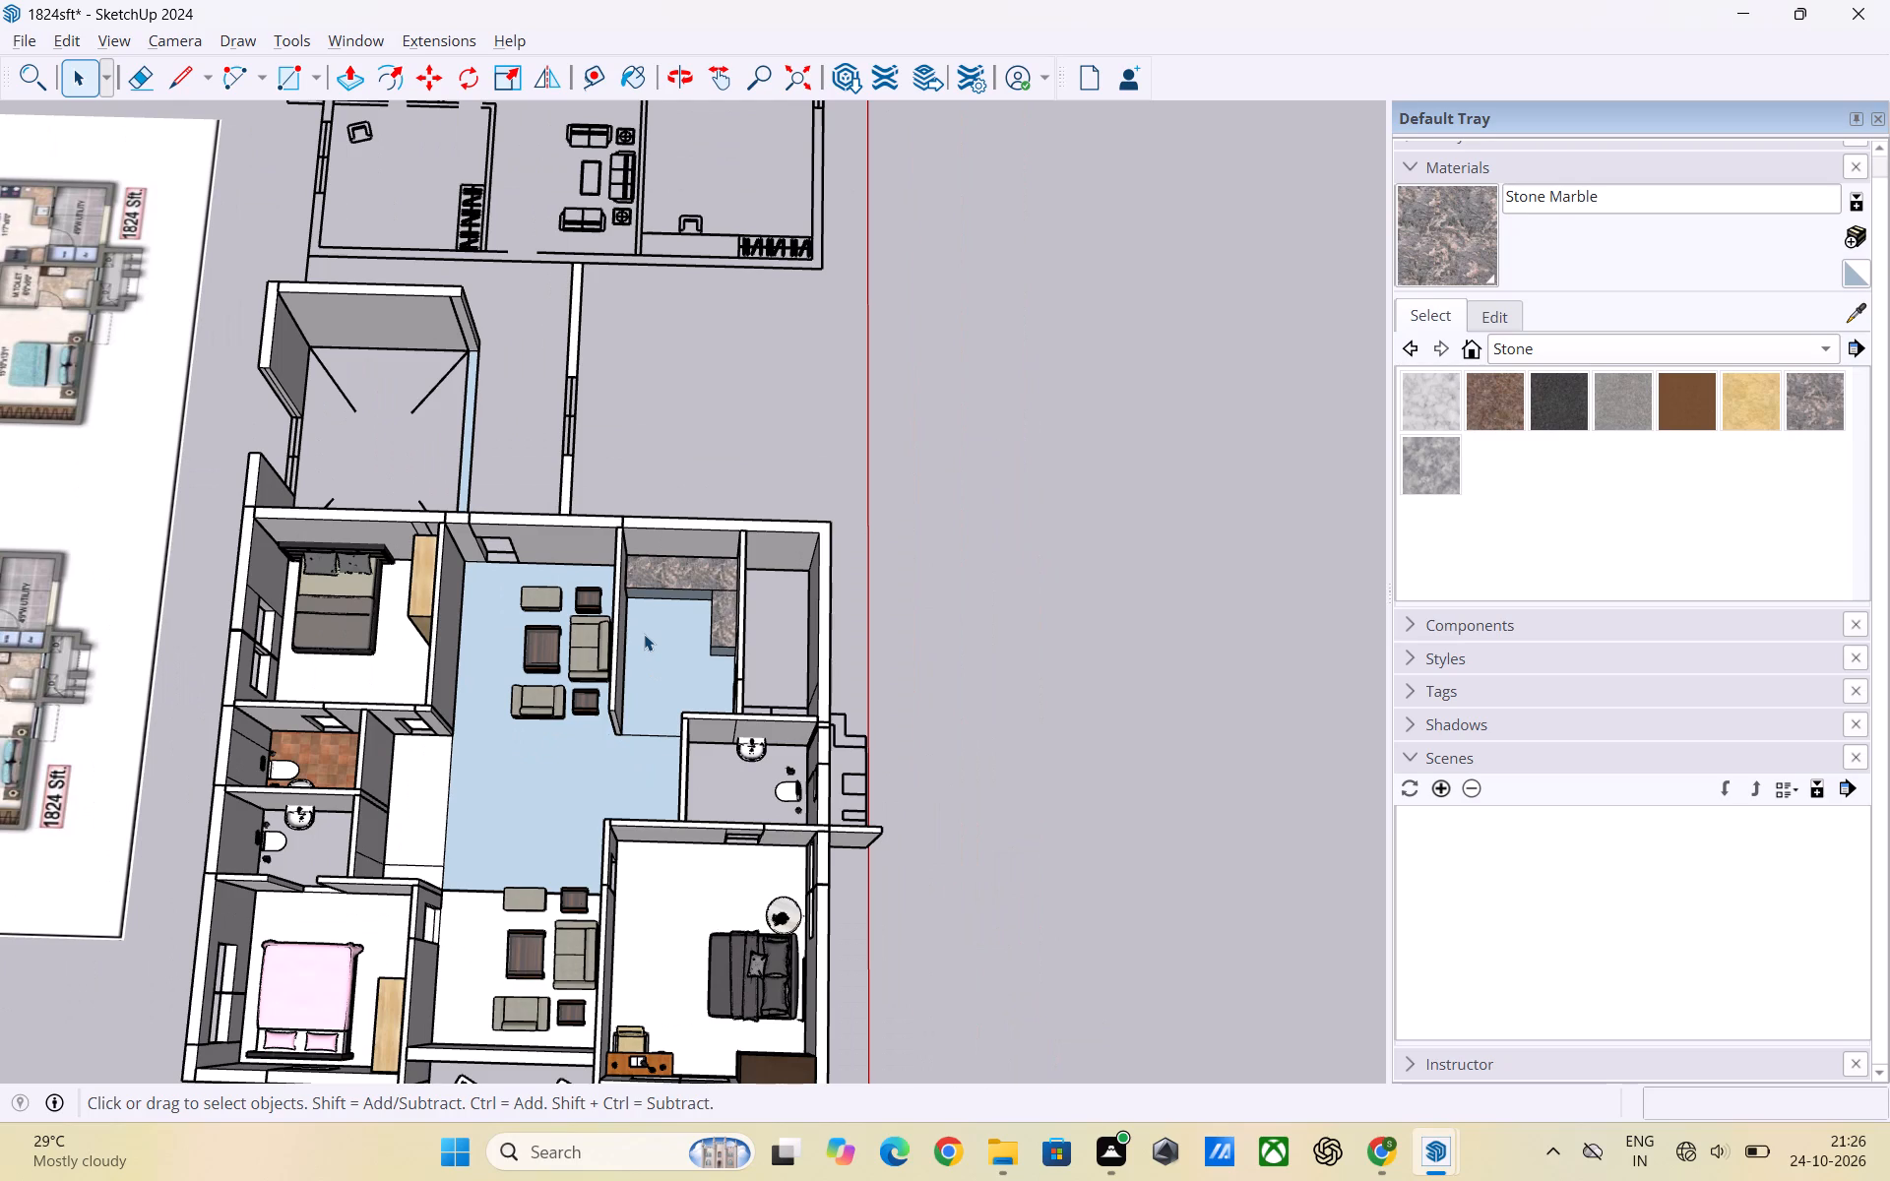
pyautogui.scroll(4, 701, 799)
# Try to draw a rectangular floor face between opposite inner corners of the toilet beside the kitchen.
pyautogui.click(732, 777)
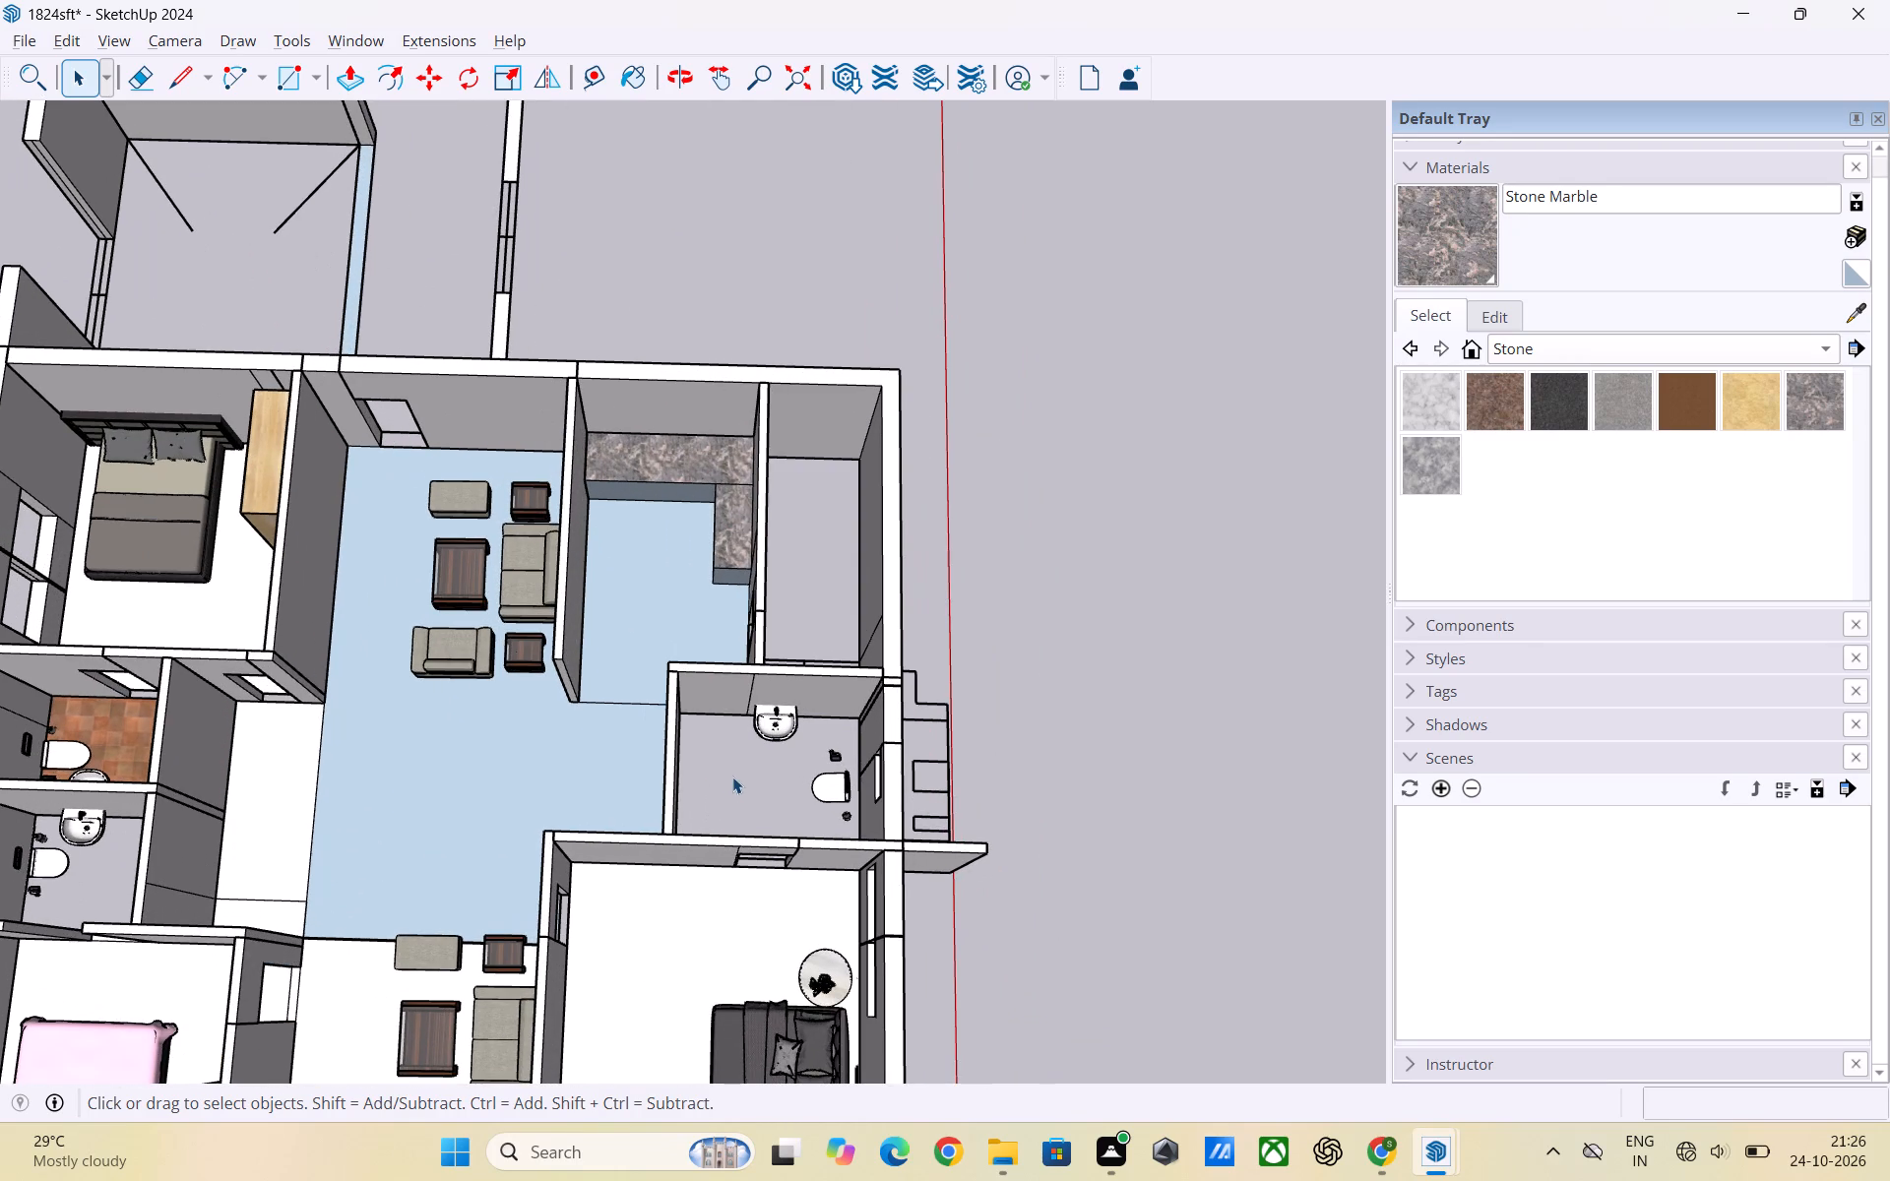
pyautogui.moveTo(732, 777); pyautogui.dragTo(766, 873, button='middle')
pyautogui.scroll(2, 707, 772)
pyautogui.press('r')
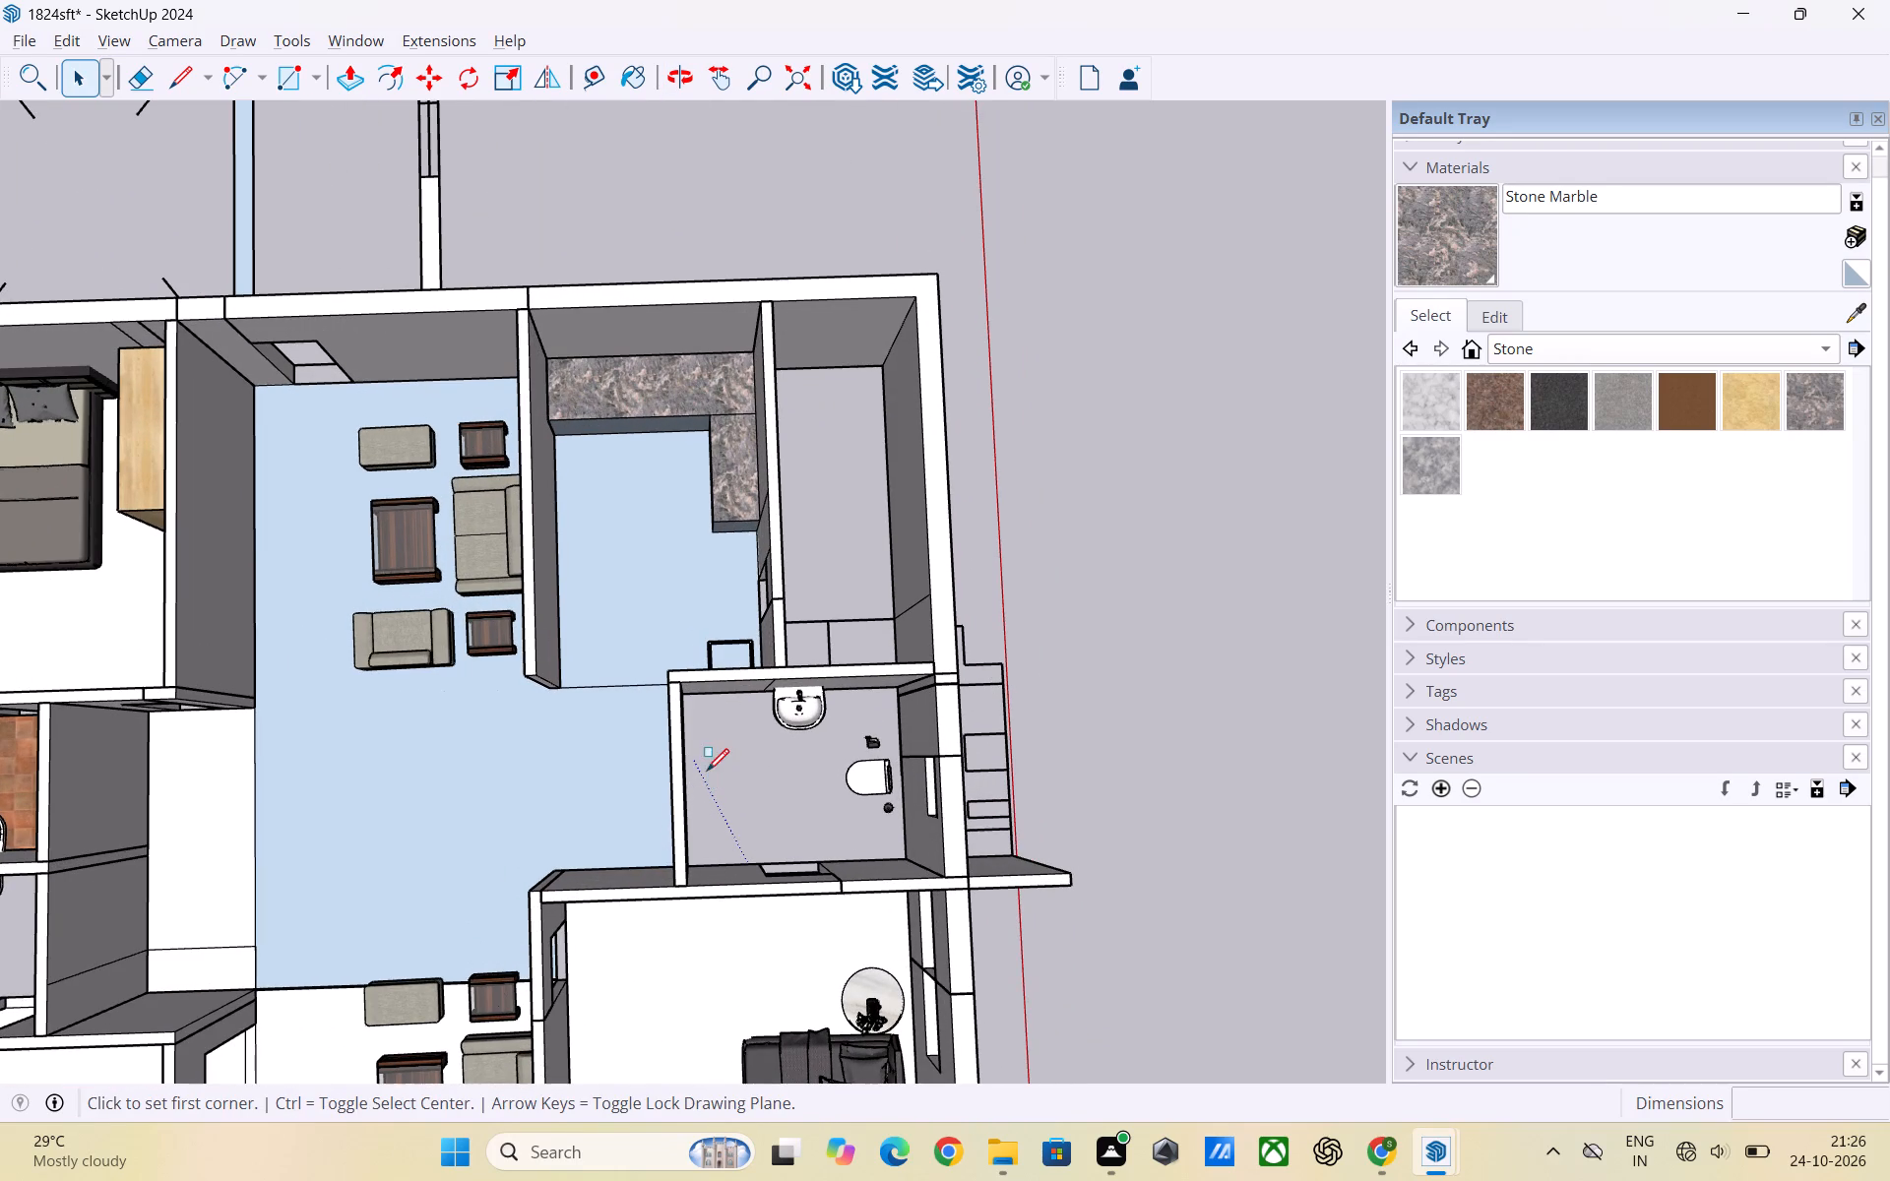
pyautogui.scroll(5, 704, 728)
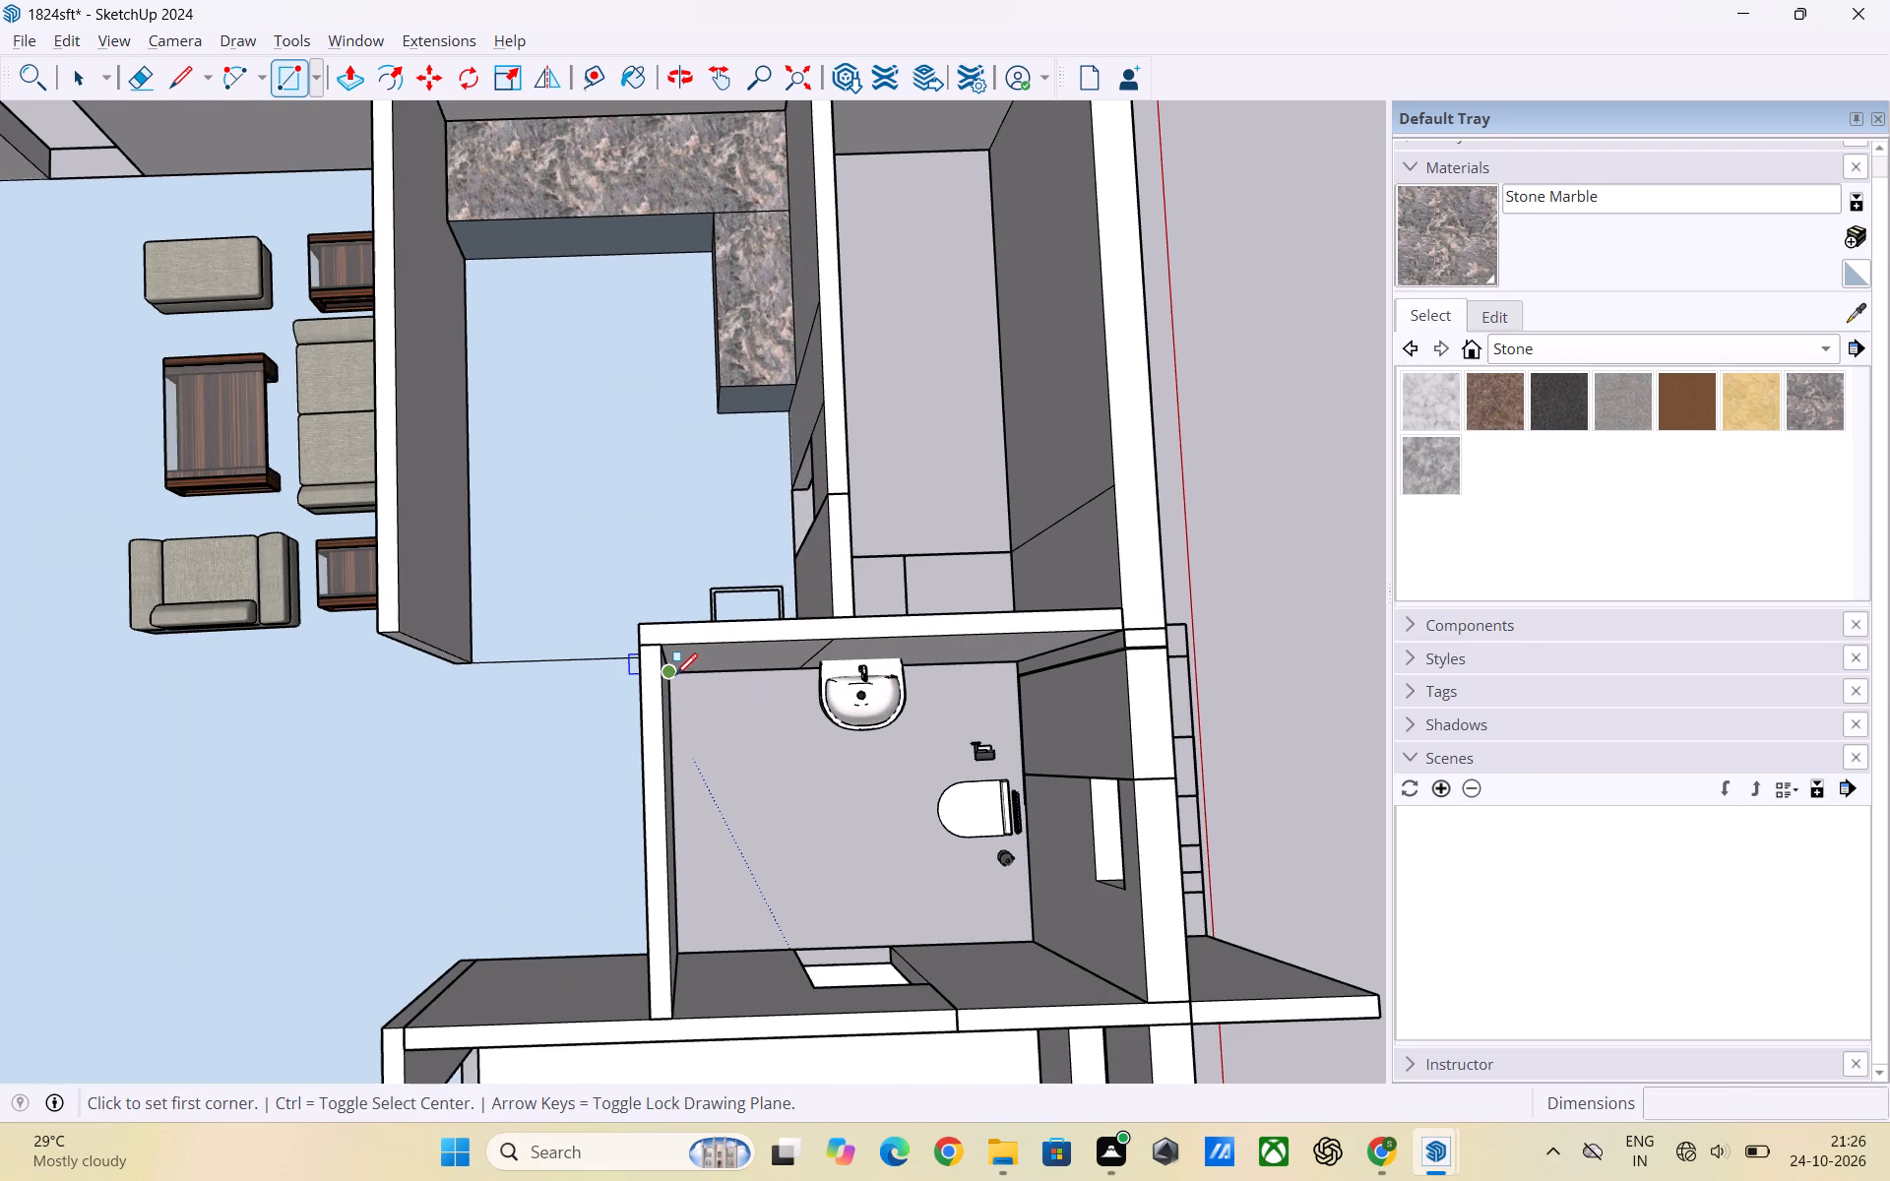
pyautogui.click(675, 675)
pyautogui.click(1034, 934)
pyautogui.press('v')
pyautogui.press('space')
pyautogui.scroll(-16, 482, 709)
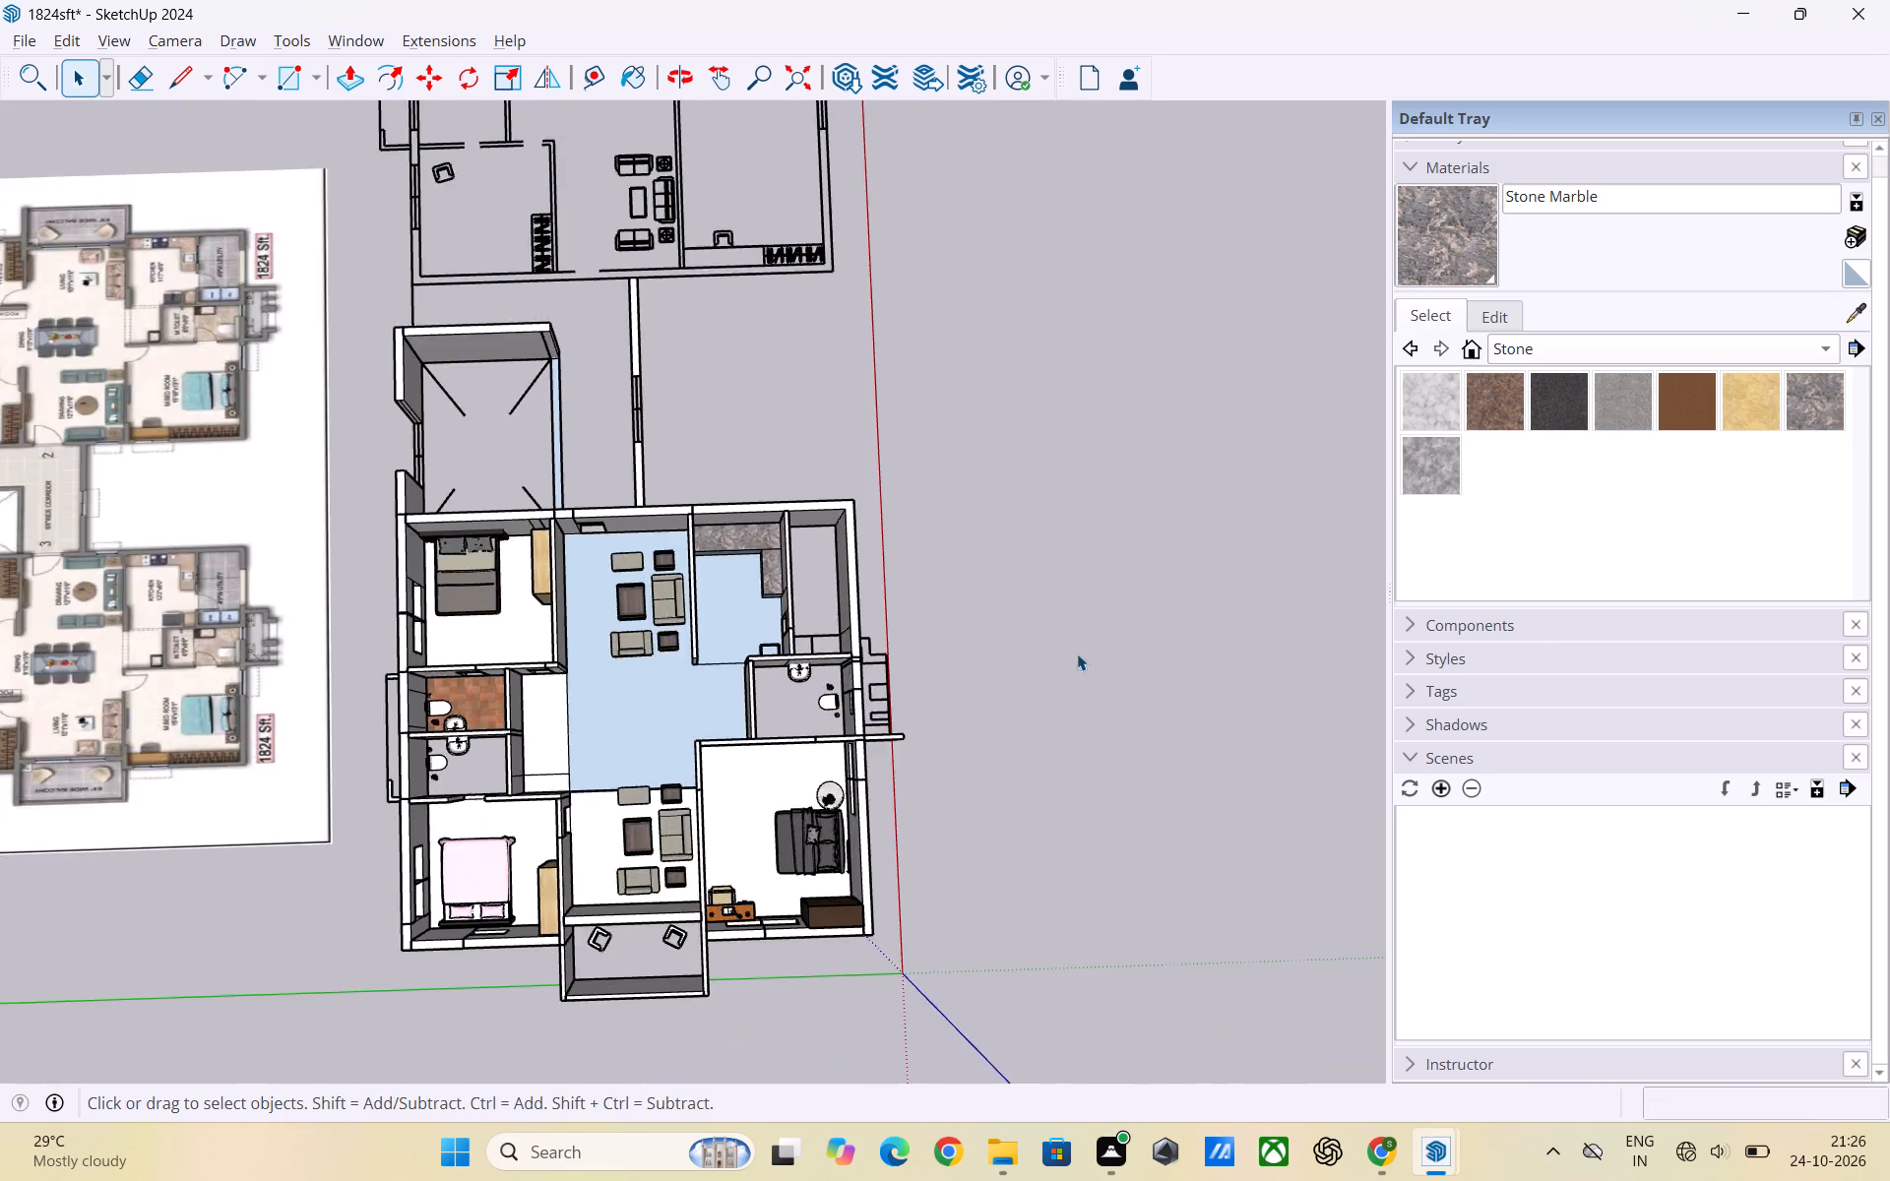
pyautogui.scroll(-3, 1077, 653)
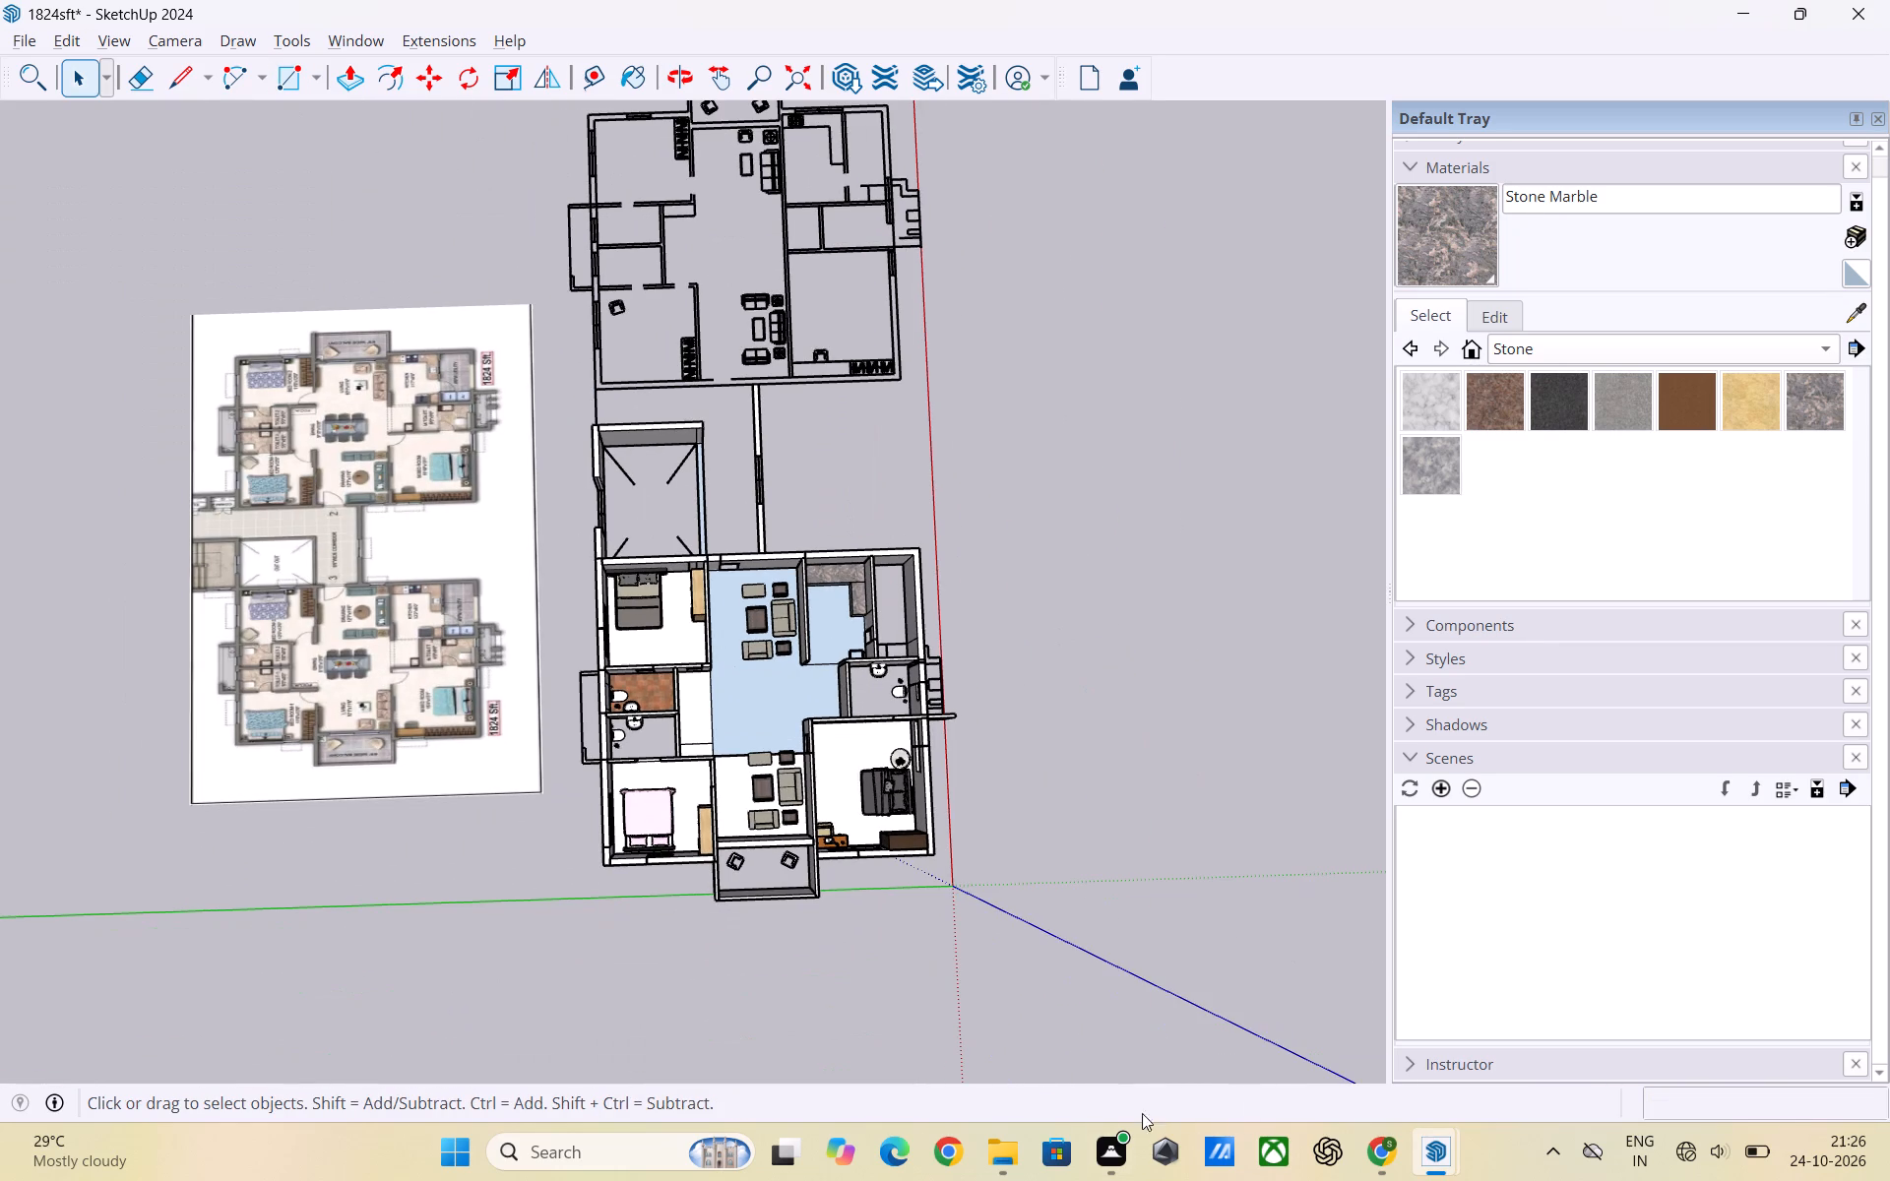
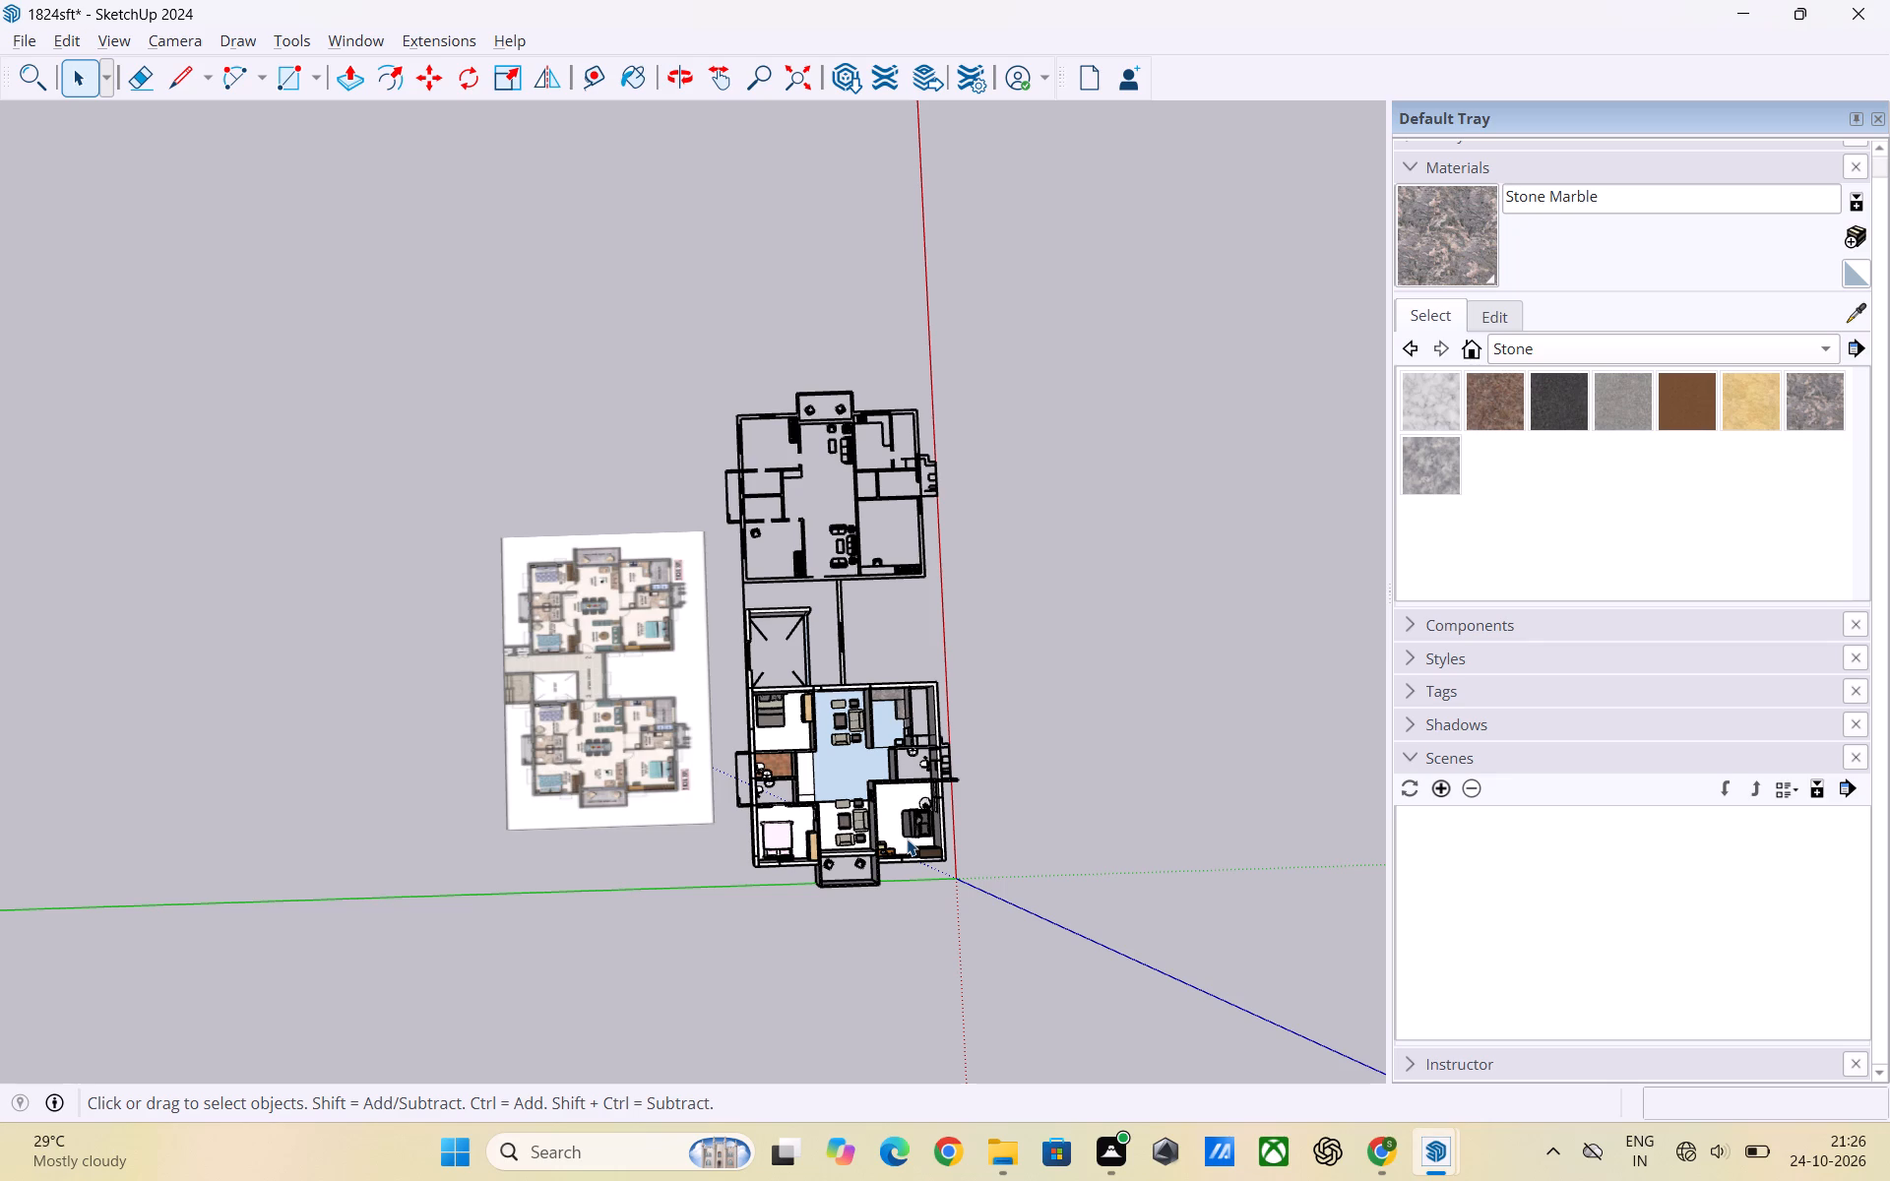
# Examine the apartment's living, dining and passage floors and check which floor faces are separate.
pyautogui.scroll(-2, 843, 710)
pyautogui.scroll(7, 855, 764)
pyautogui.scroll(4, 900, 853)
pyautogui.moveTo(909, 866); pyautogui.dragTo(837, 841, button='middle')
pyautogui.scroll(3, 815, 805)
pyautogui.moveTo(793, 805); pyautogui.dragTo(816, 815, button='middle')
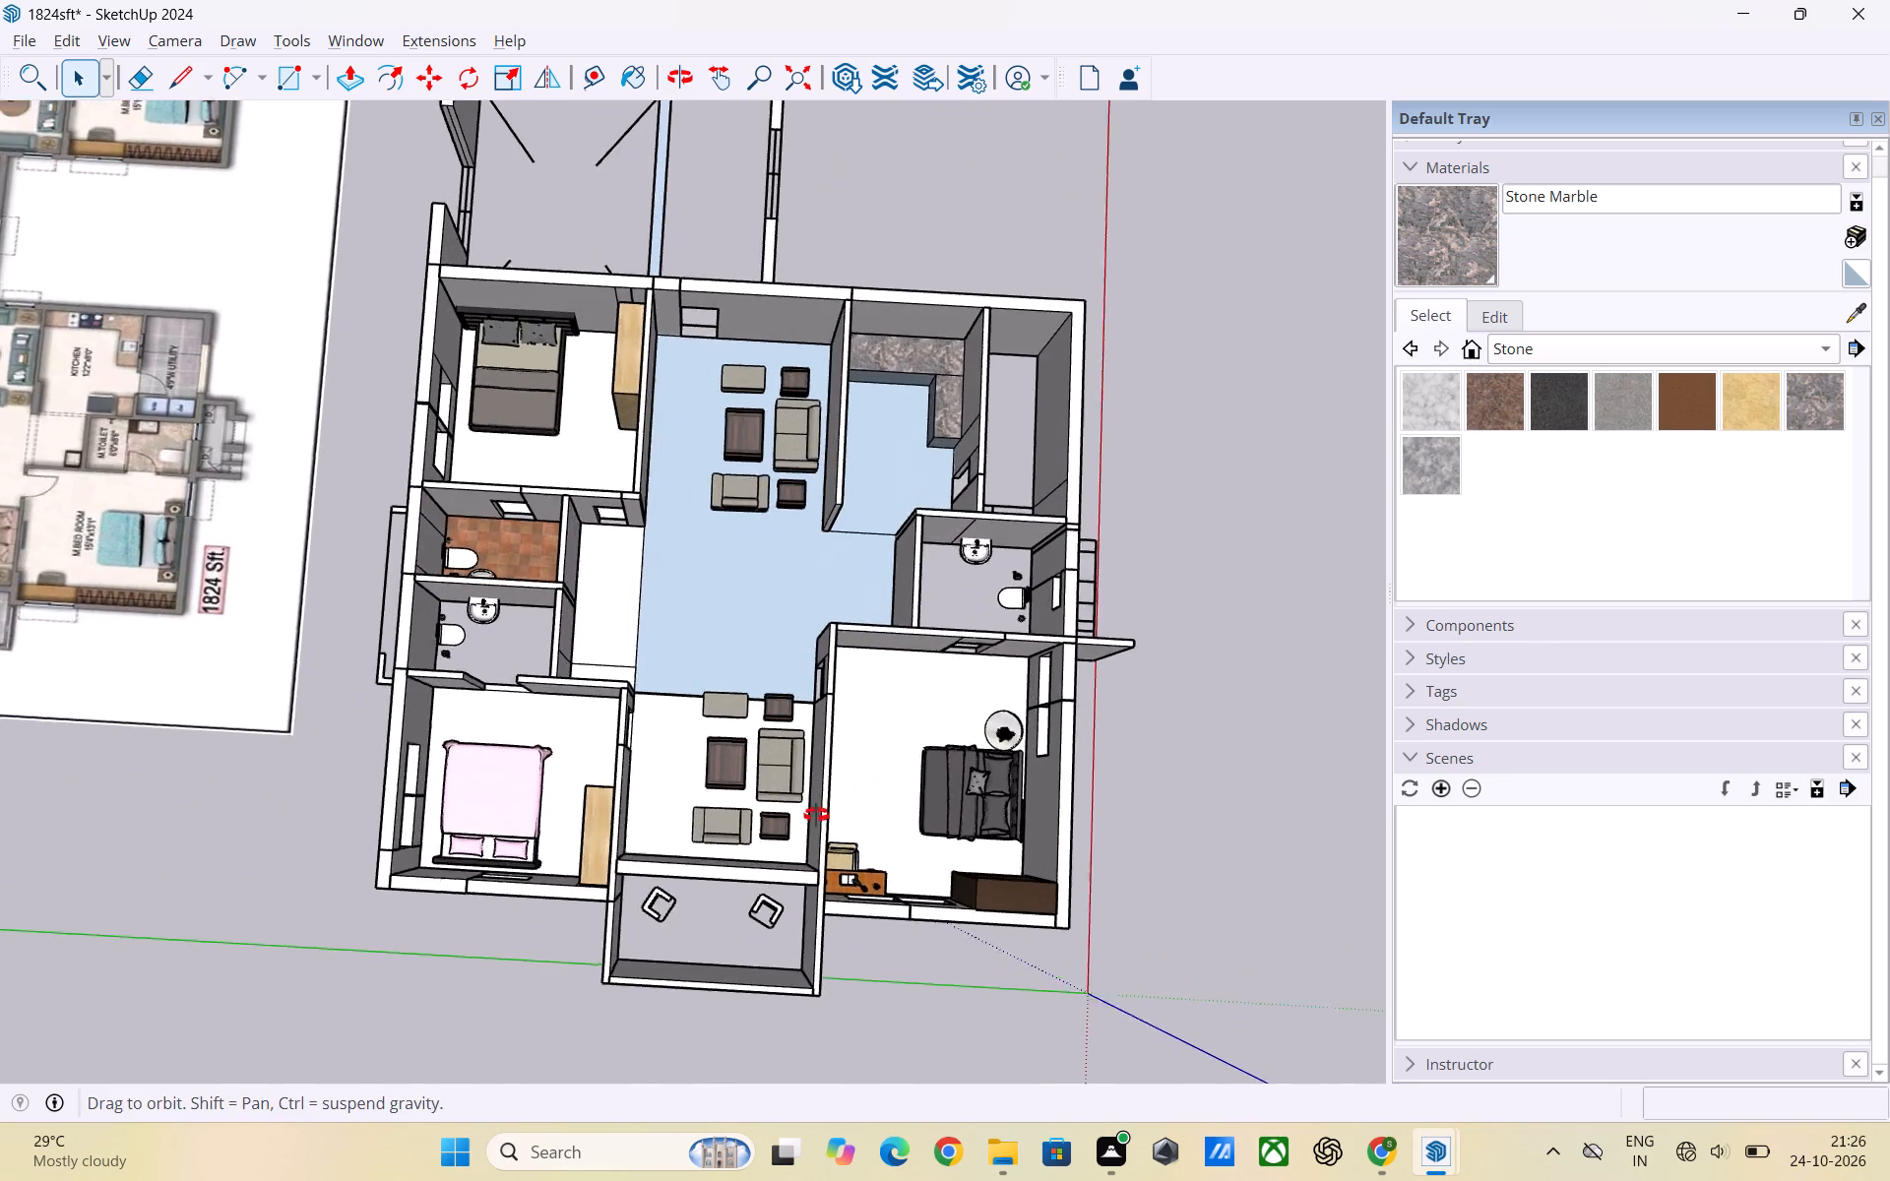
pyautogui.moveTo(816, 815); pyautogui.dragTo(874, 819, button='middle')
pyautogui.scroll(6, 832, 745)
pyautogui.scroll(-1, 831, 754)
pyautogui.moveTo(930, 752); pyautogui.dragTo(857, 755, button='middle')
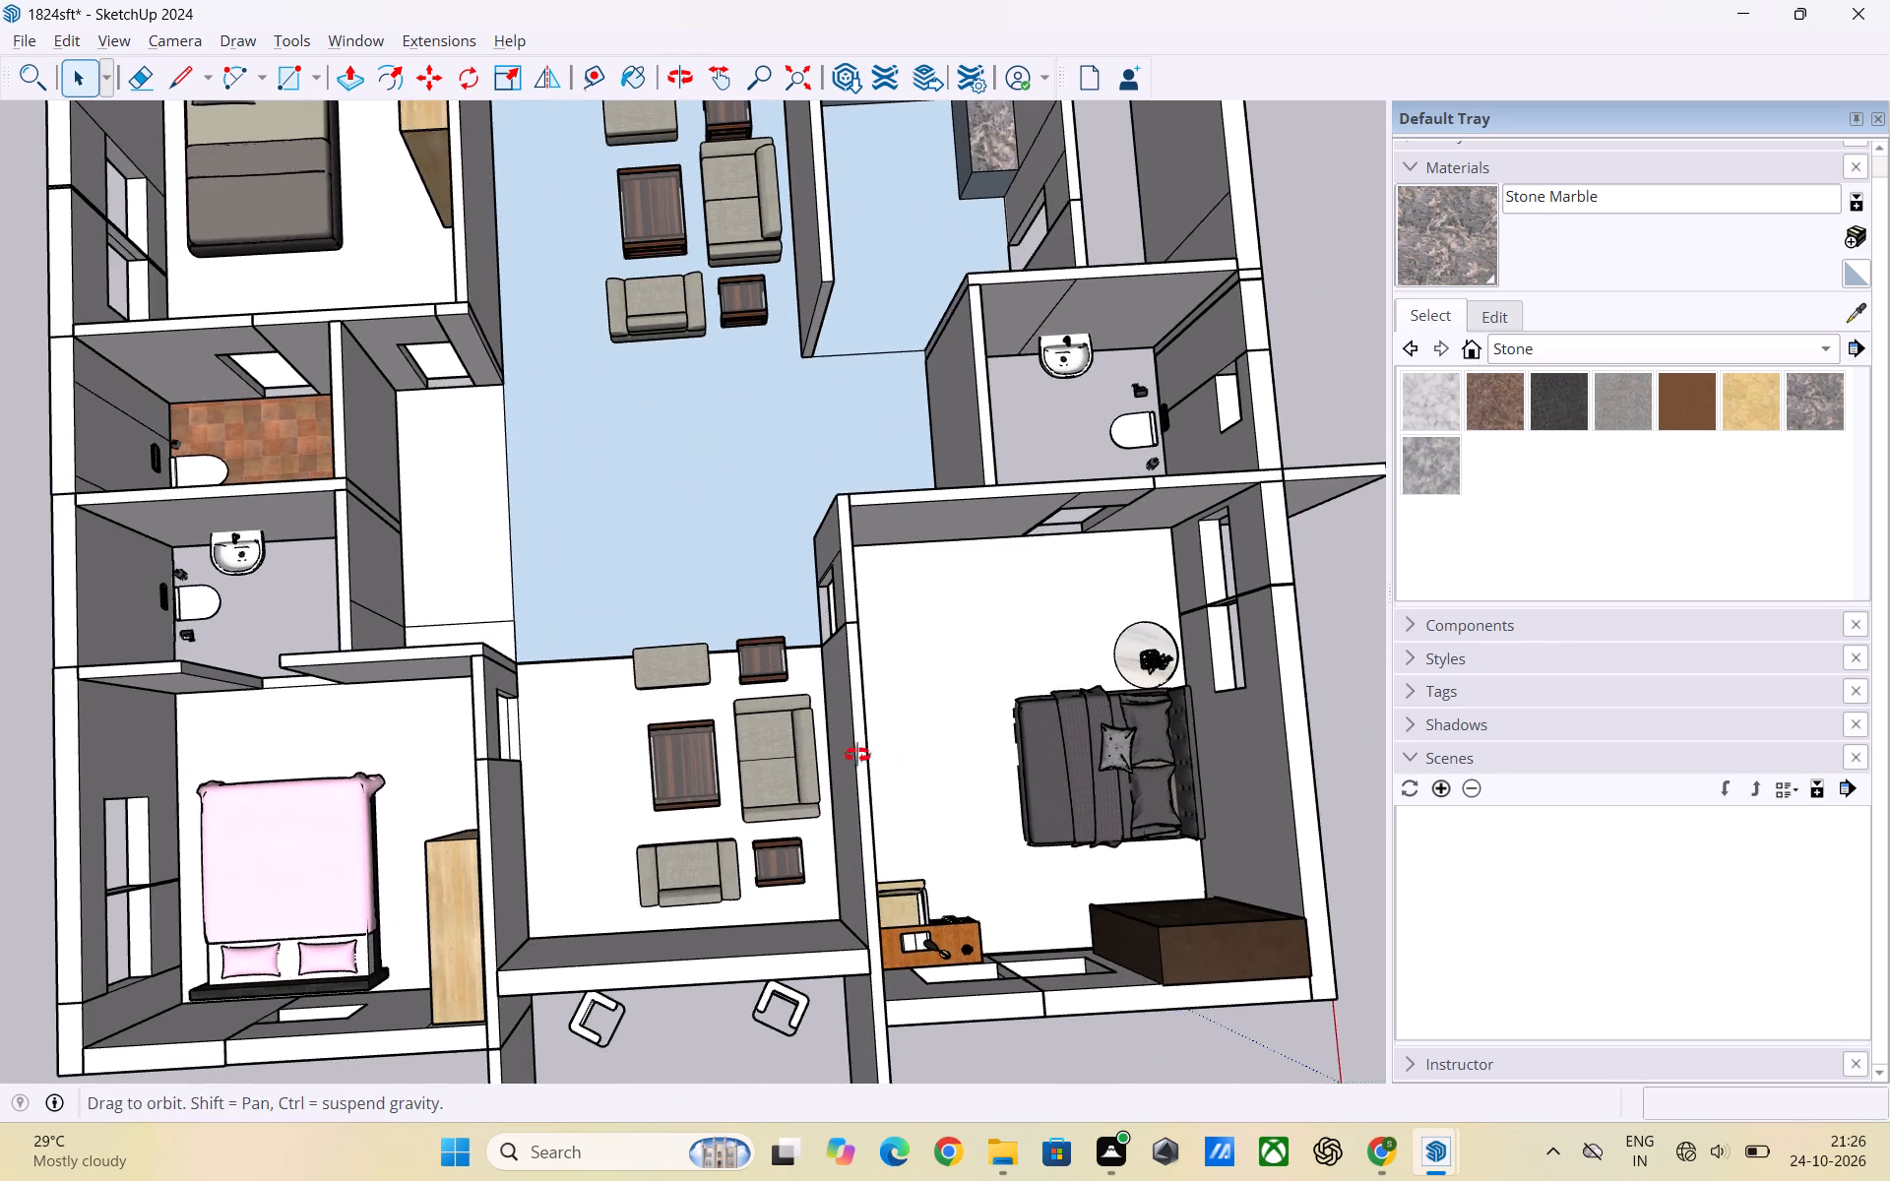
pyautogui.moveTo(857, 755); pyautogui.dragTo(837, 750, button='middle')
pyautogui.scroll(2, 762, 762)
pyautogui.click(530, 673)
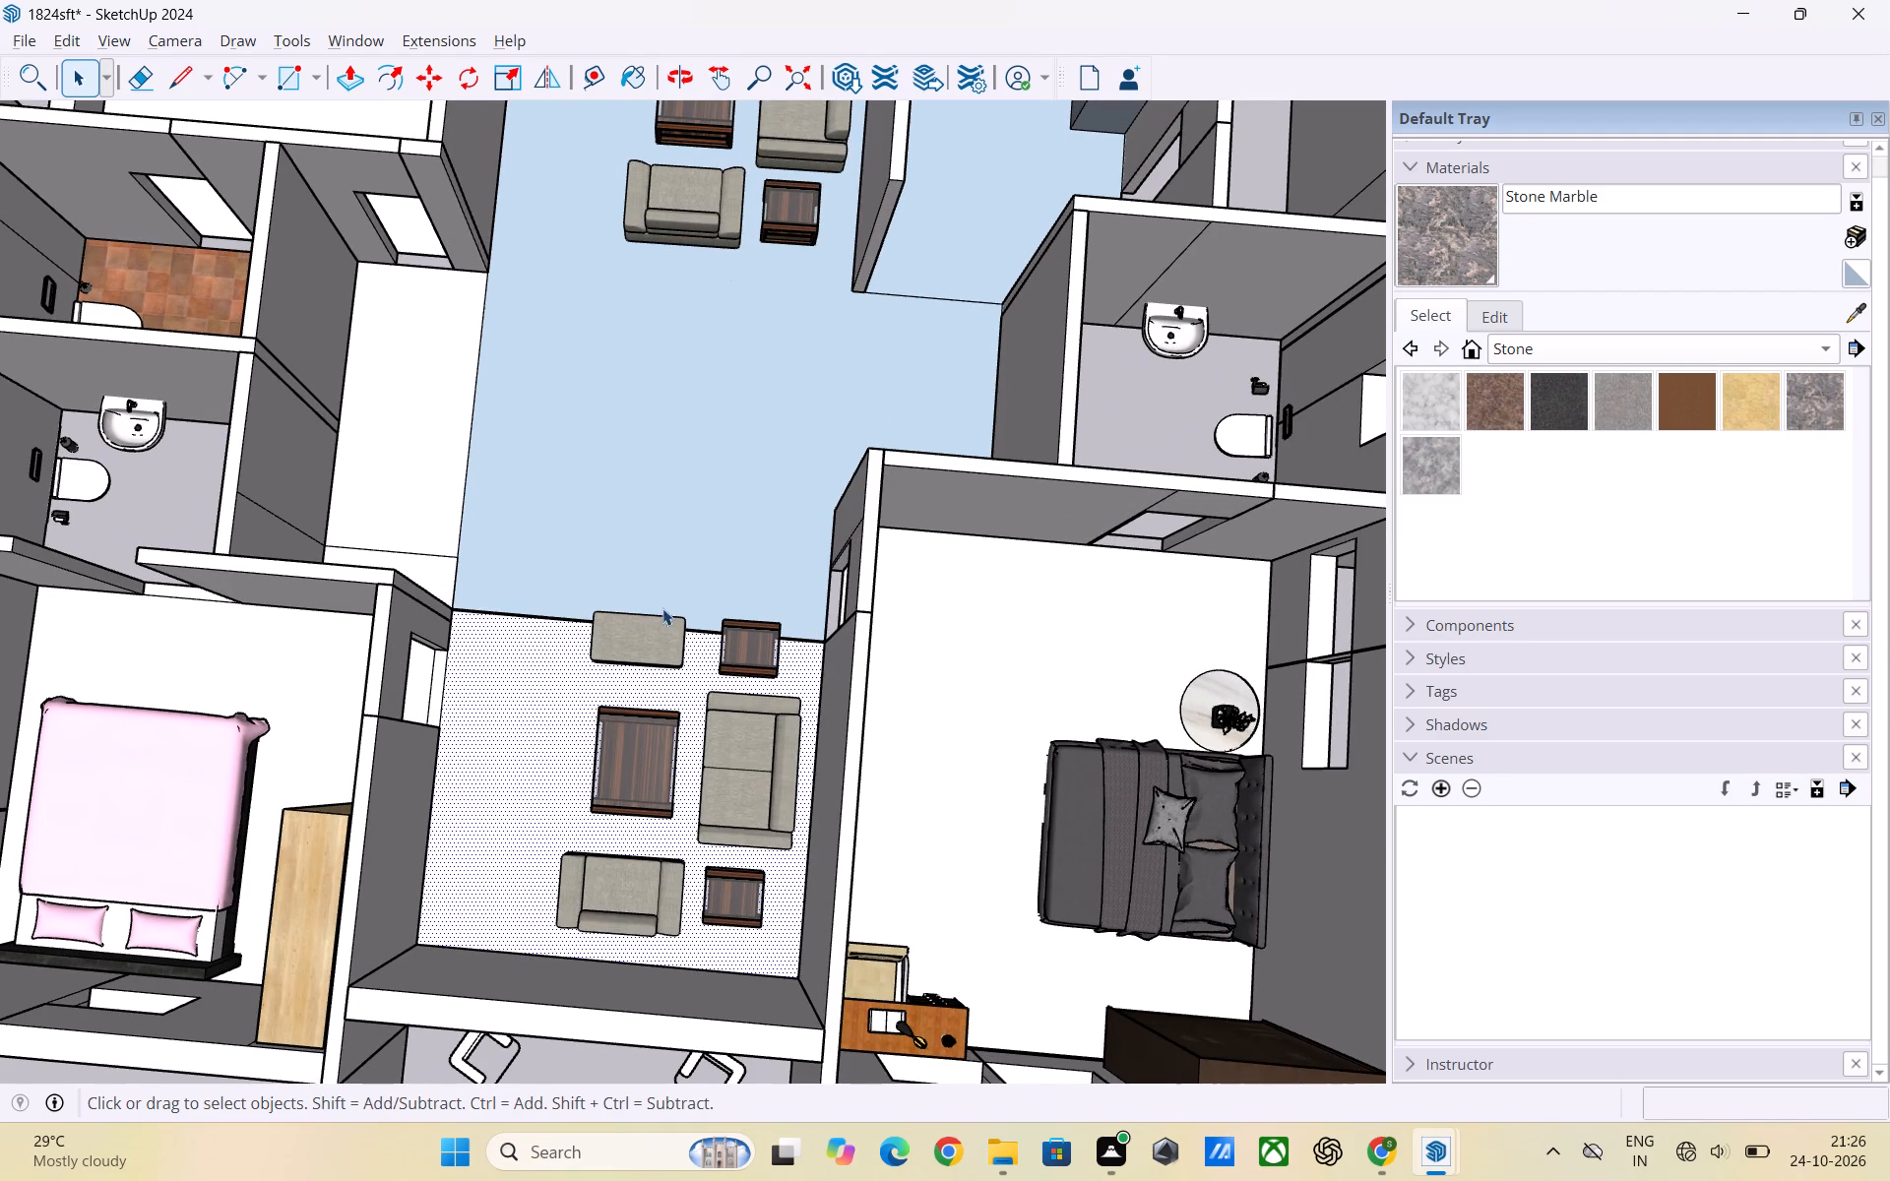
pyautogui.scroll(-3, 665, 630)
pyautogui.moveTo(640, 659); pyautogui.dragTo(697, 701, button='middle')
pyautogui.scroll(3, 437, 597)
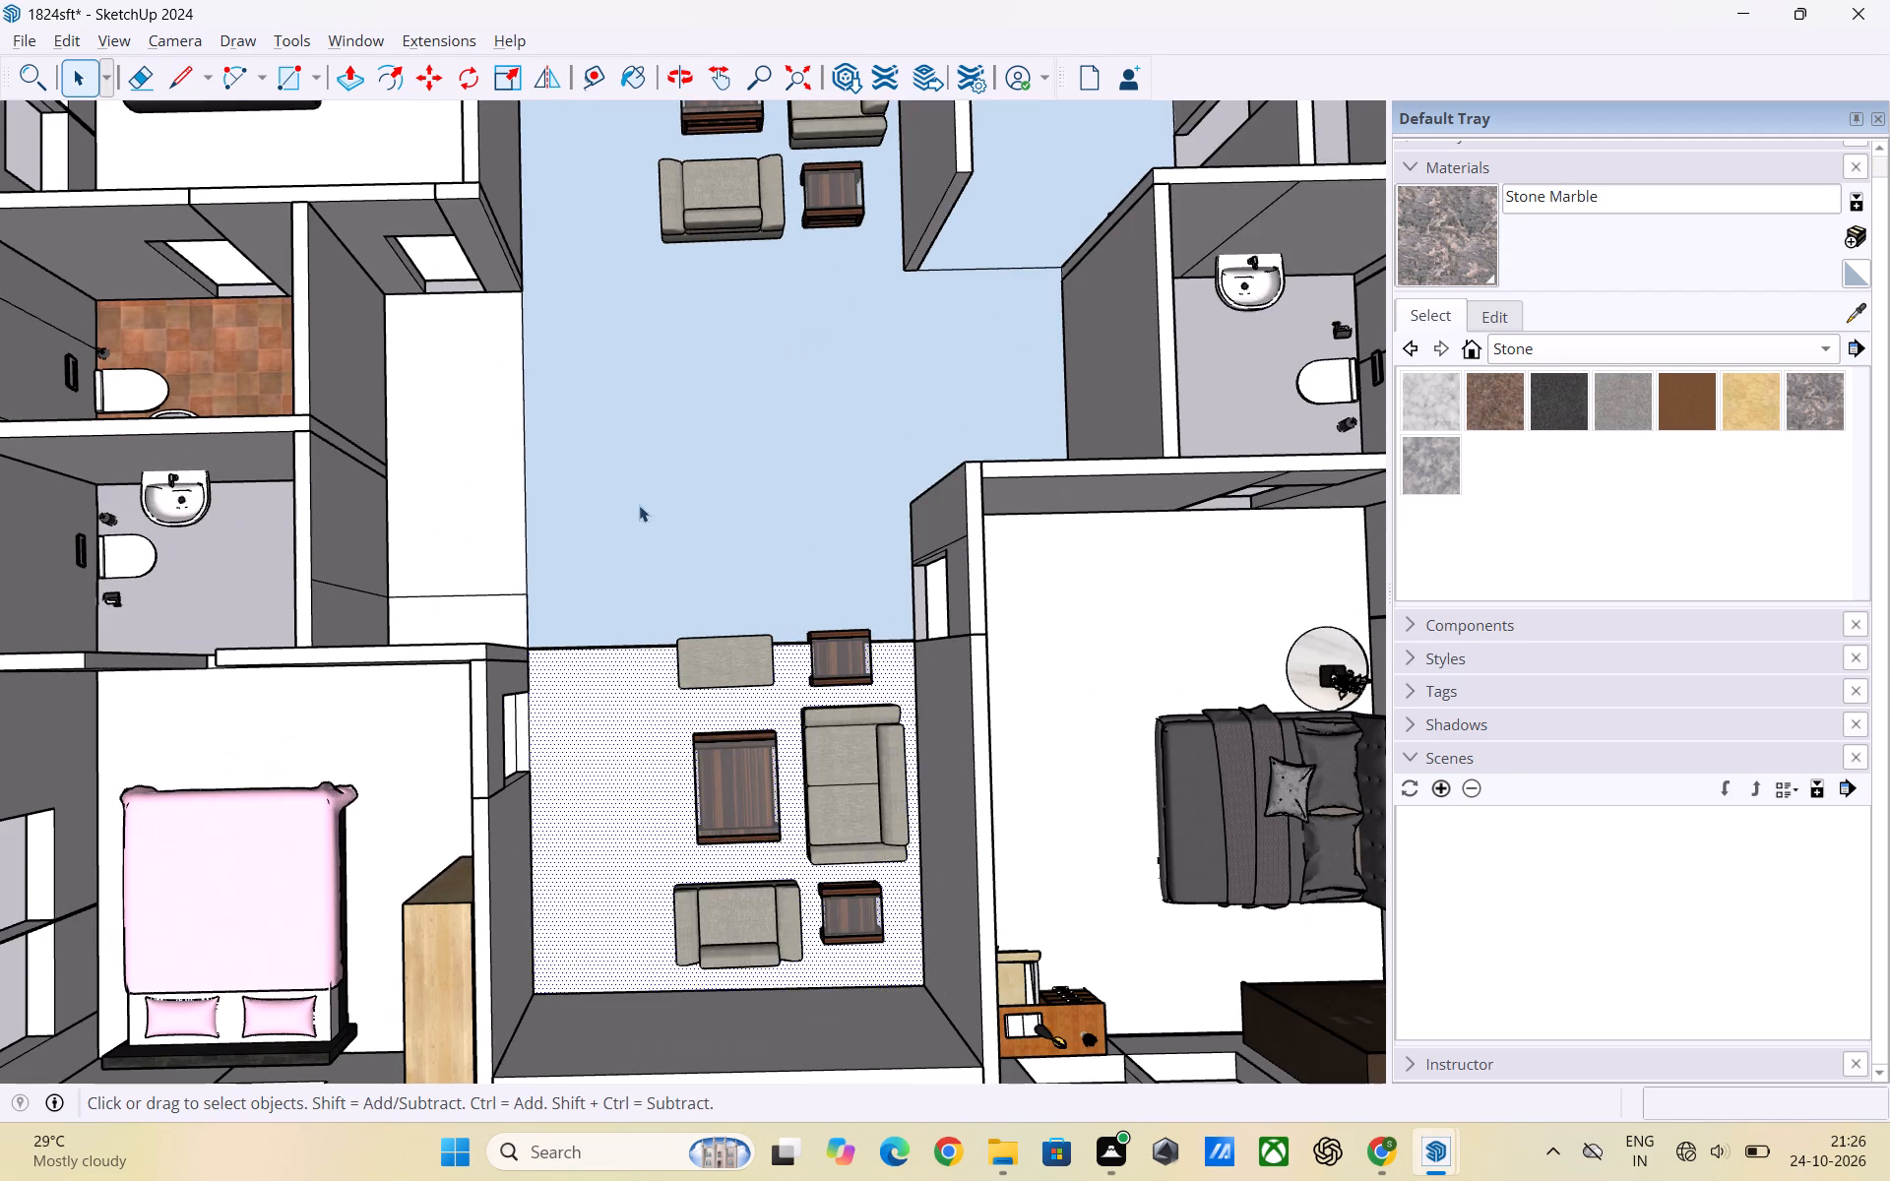
pyautogui.click(639, 505)
pyautogui.scroll(3, 426, 597)
pyautogui.click(427, 591)
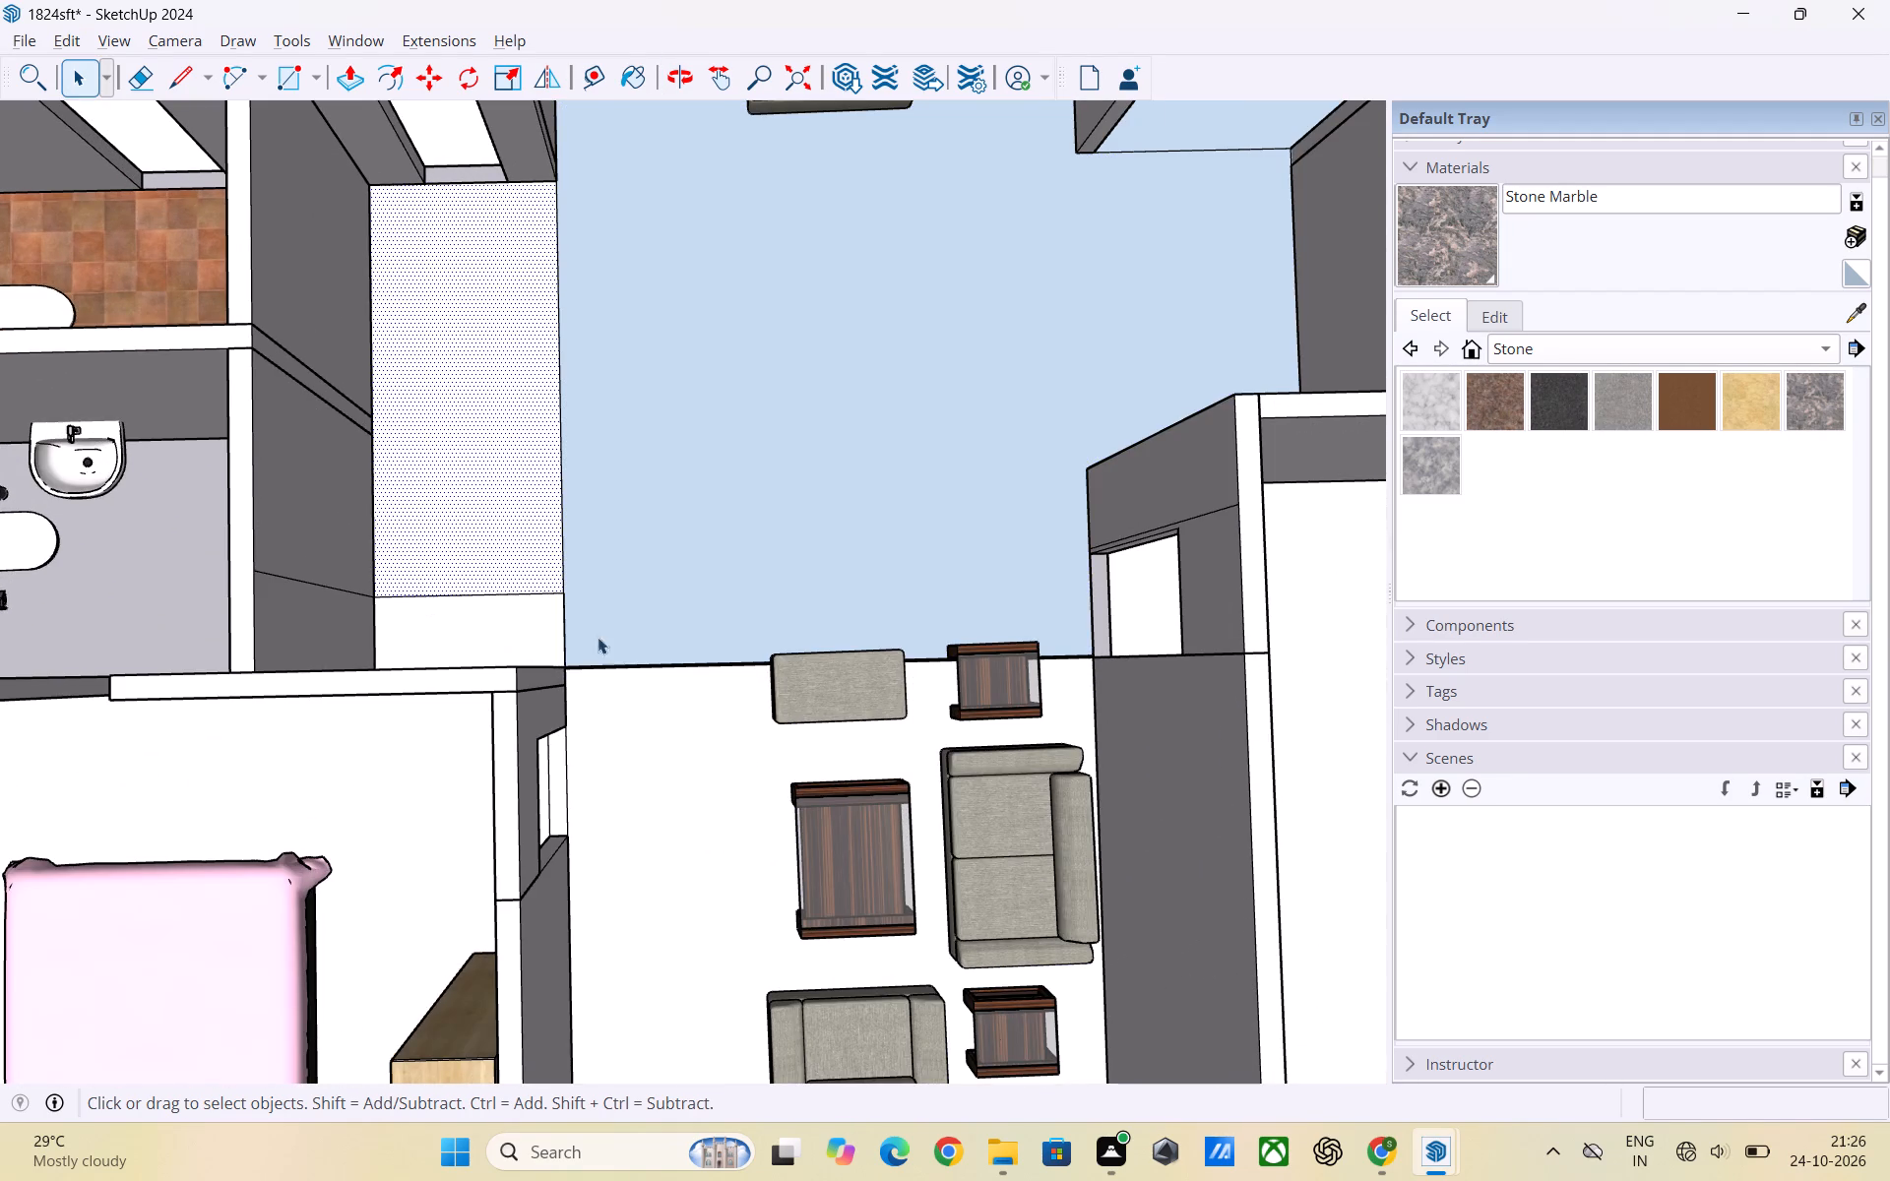
# Delete the stray edge that splits the passage floor beside the toilets, near the pink-bed bedroom.
pyautogui.scroll(-9, 819, 602)
pyautogui.click(326, 561)
pyautogui.scroll(3, 686, 655)
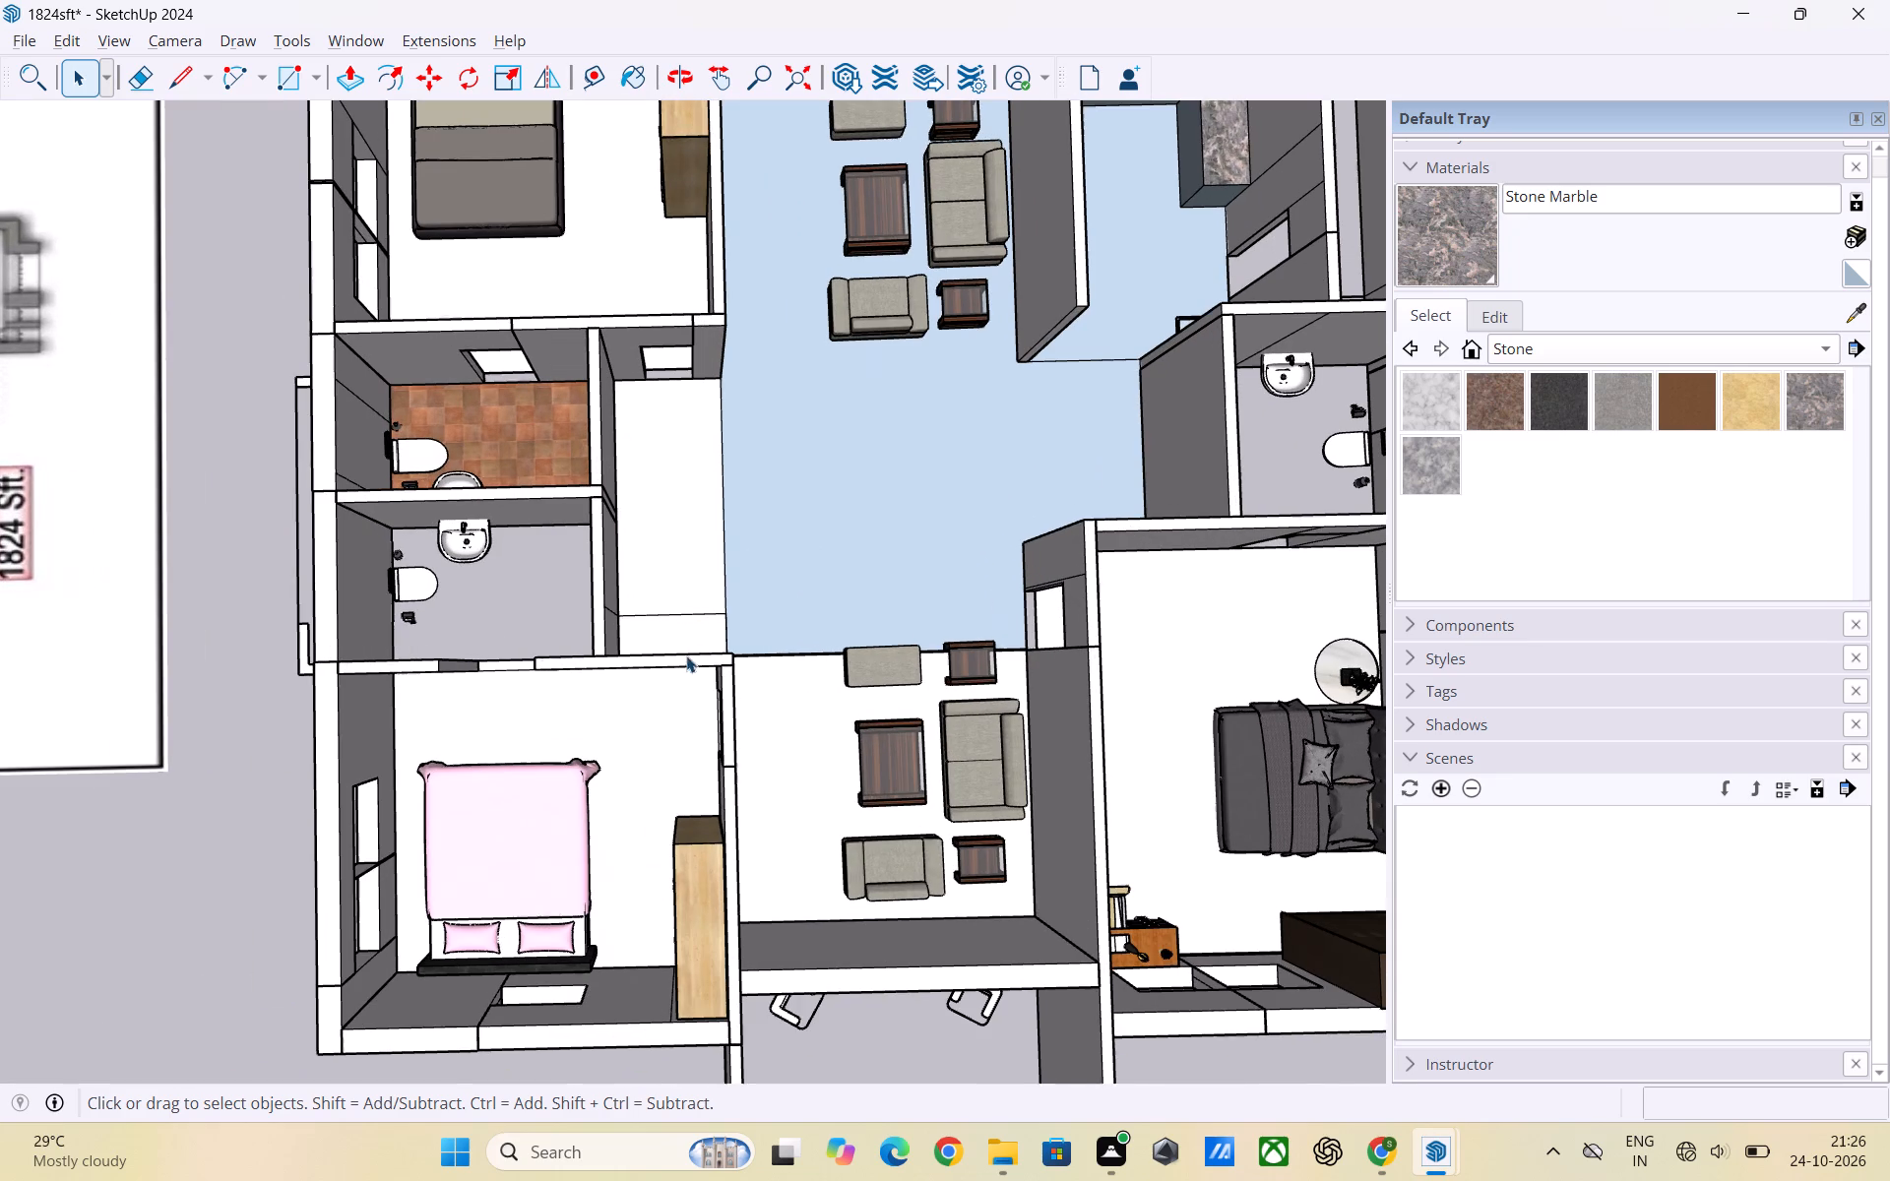
pyautogui.click(688, 611)
pyautogui.click(690, 616)
pyautogui.press('Delete')
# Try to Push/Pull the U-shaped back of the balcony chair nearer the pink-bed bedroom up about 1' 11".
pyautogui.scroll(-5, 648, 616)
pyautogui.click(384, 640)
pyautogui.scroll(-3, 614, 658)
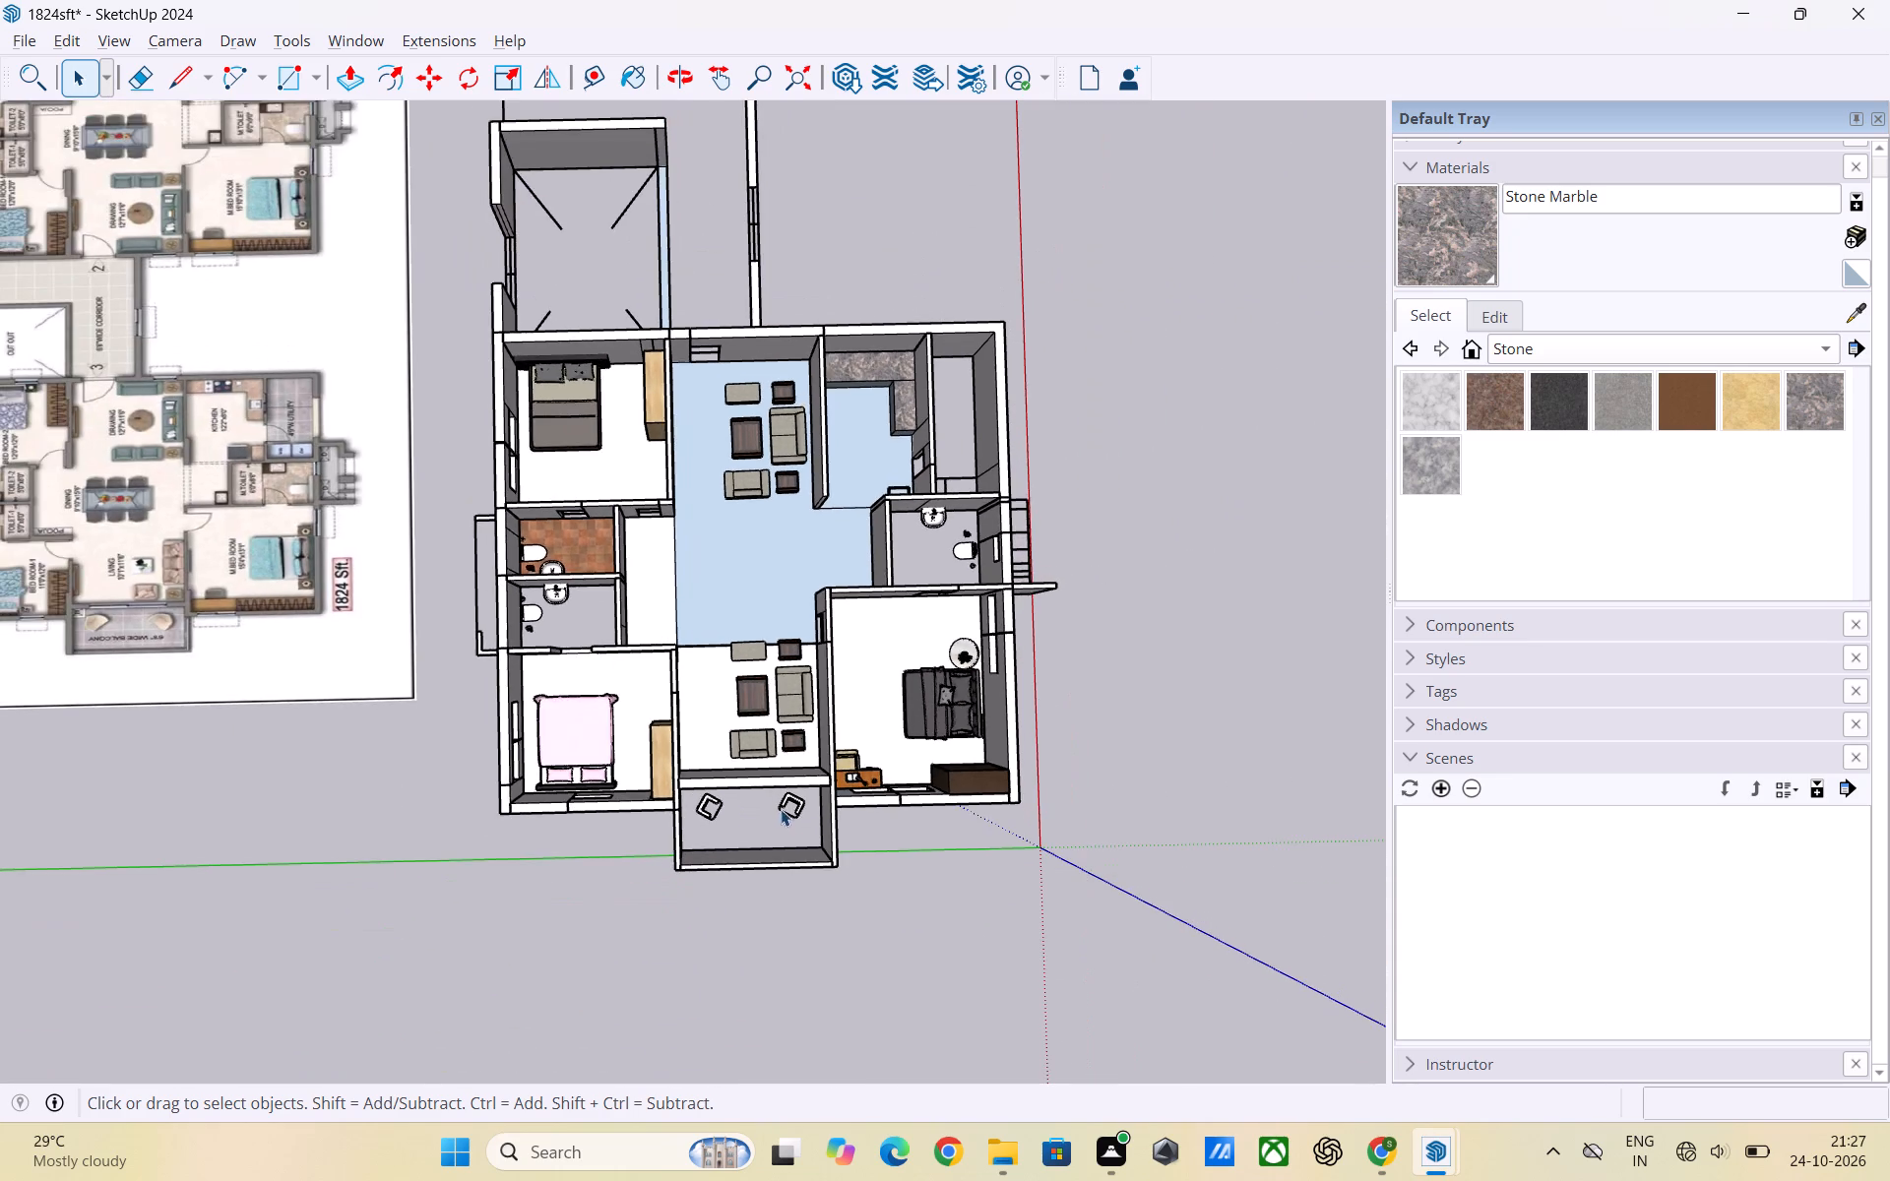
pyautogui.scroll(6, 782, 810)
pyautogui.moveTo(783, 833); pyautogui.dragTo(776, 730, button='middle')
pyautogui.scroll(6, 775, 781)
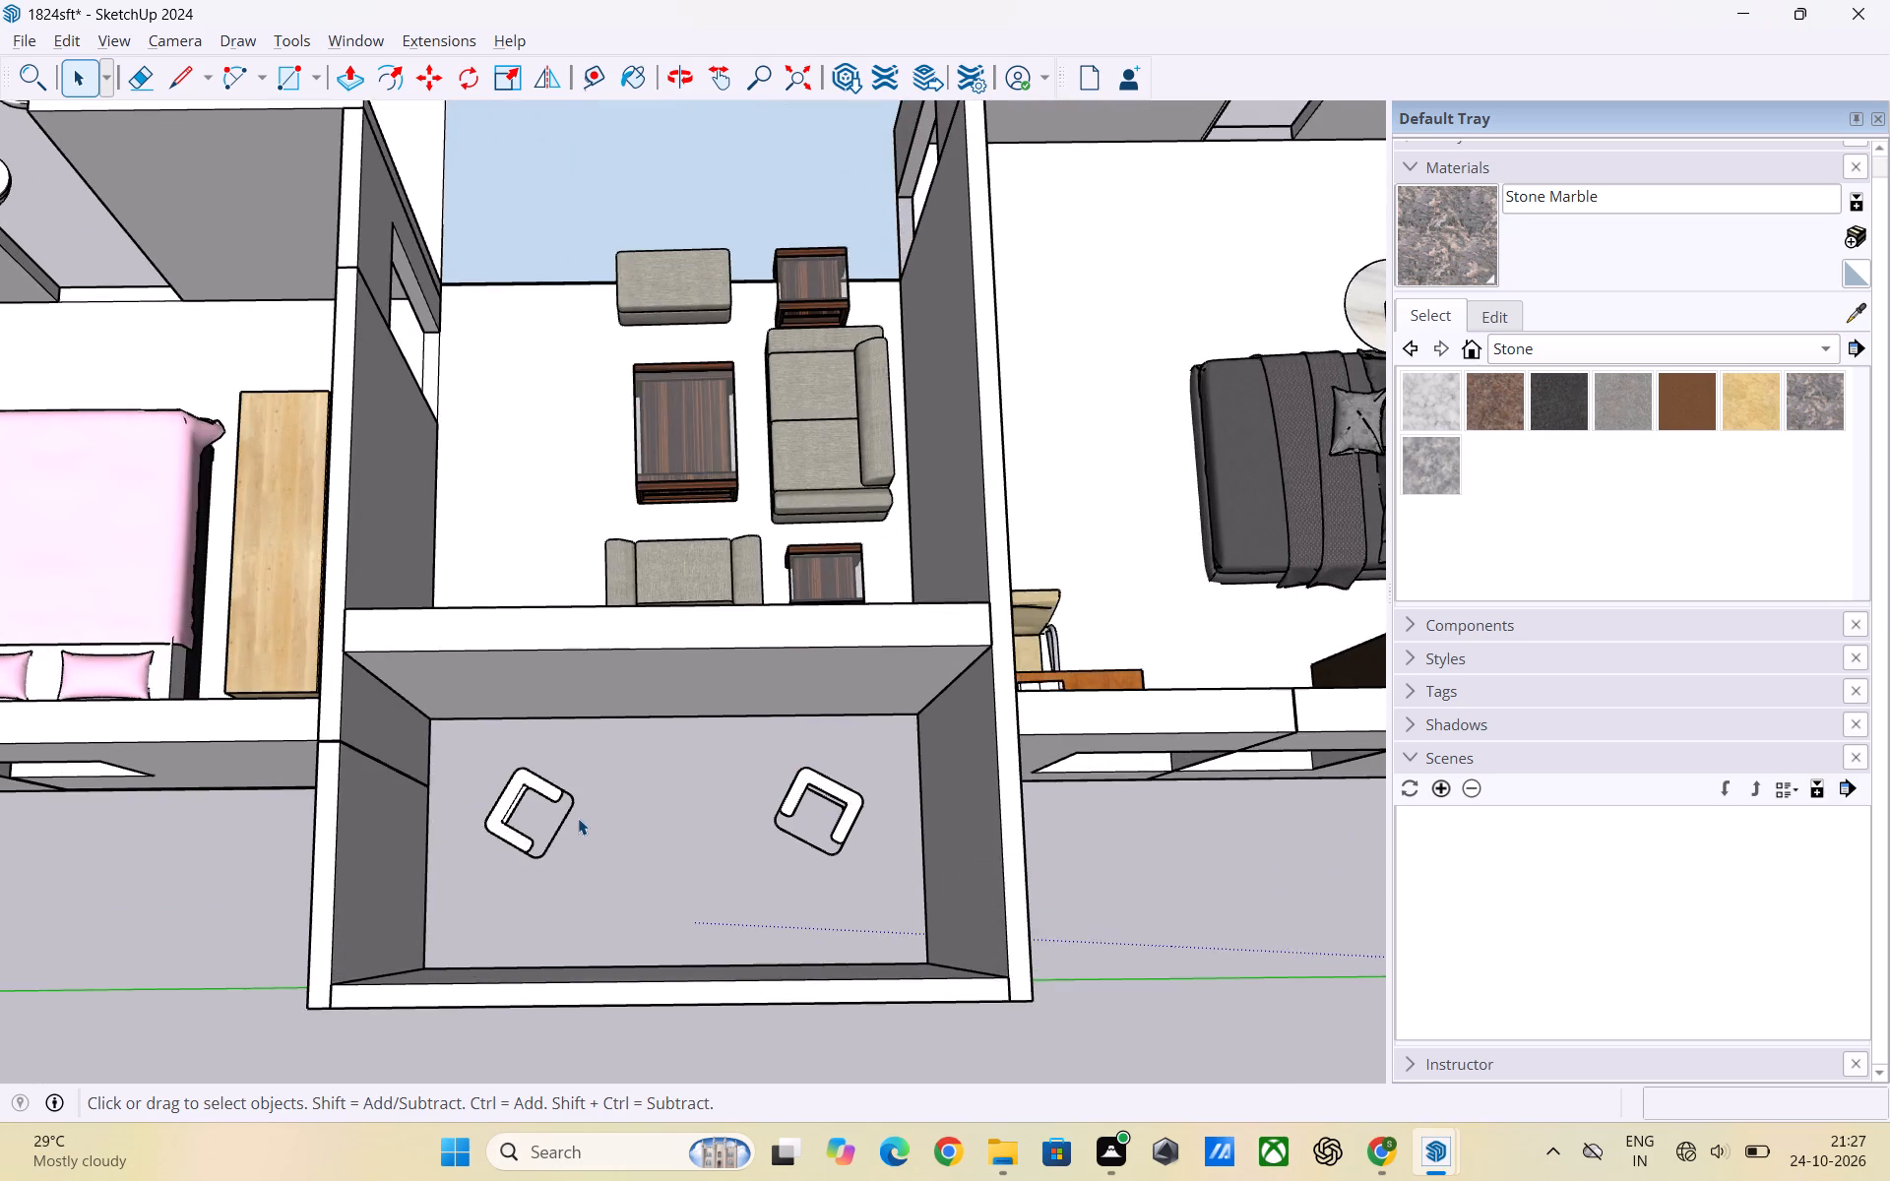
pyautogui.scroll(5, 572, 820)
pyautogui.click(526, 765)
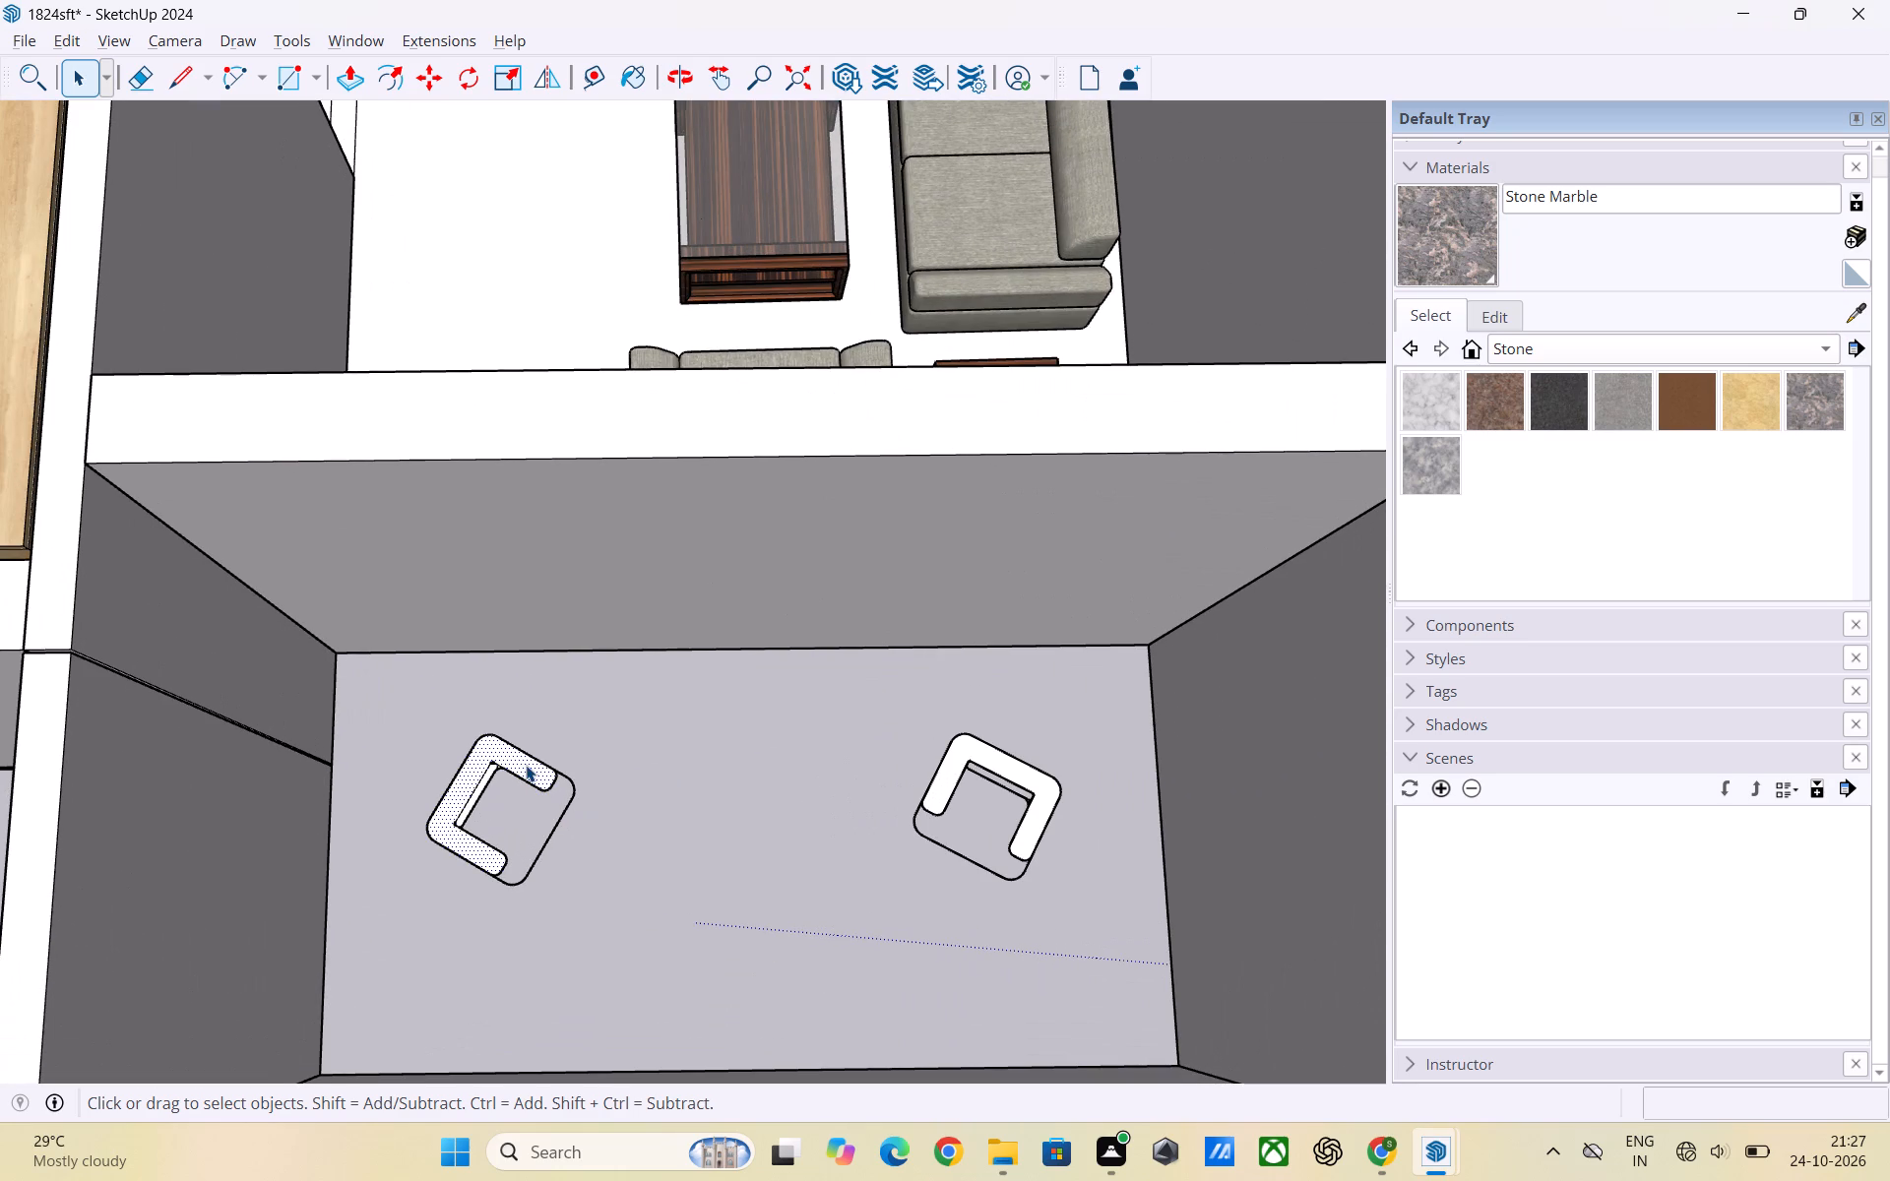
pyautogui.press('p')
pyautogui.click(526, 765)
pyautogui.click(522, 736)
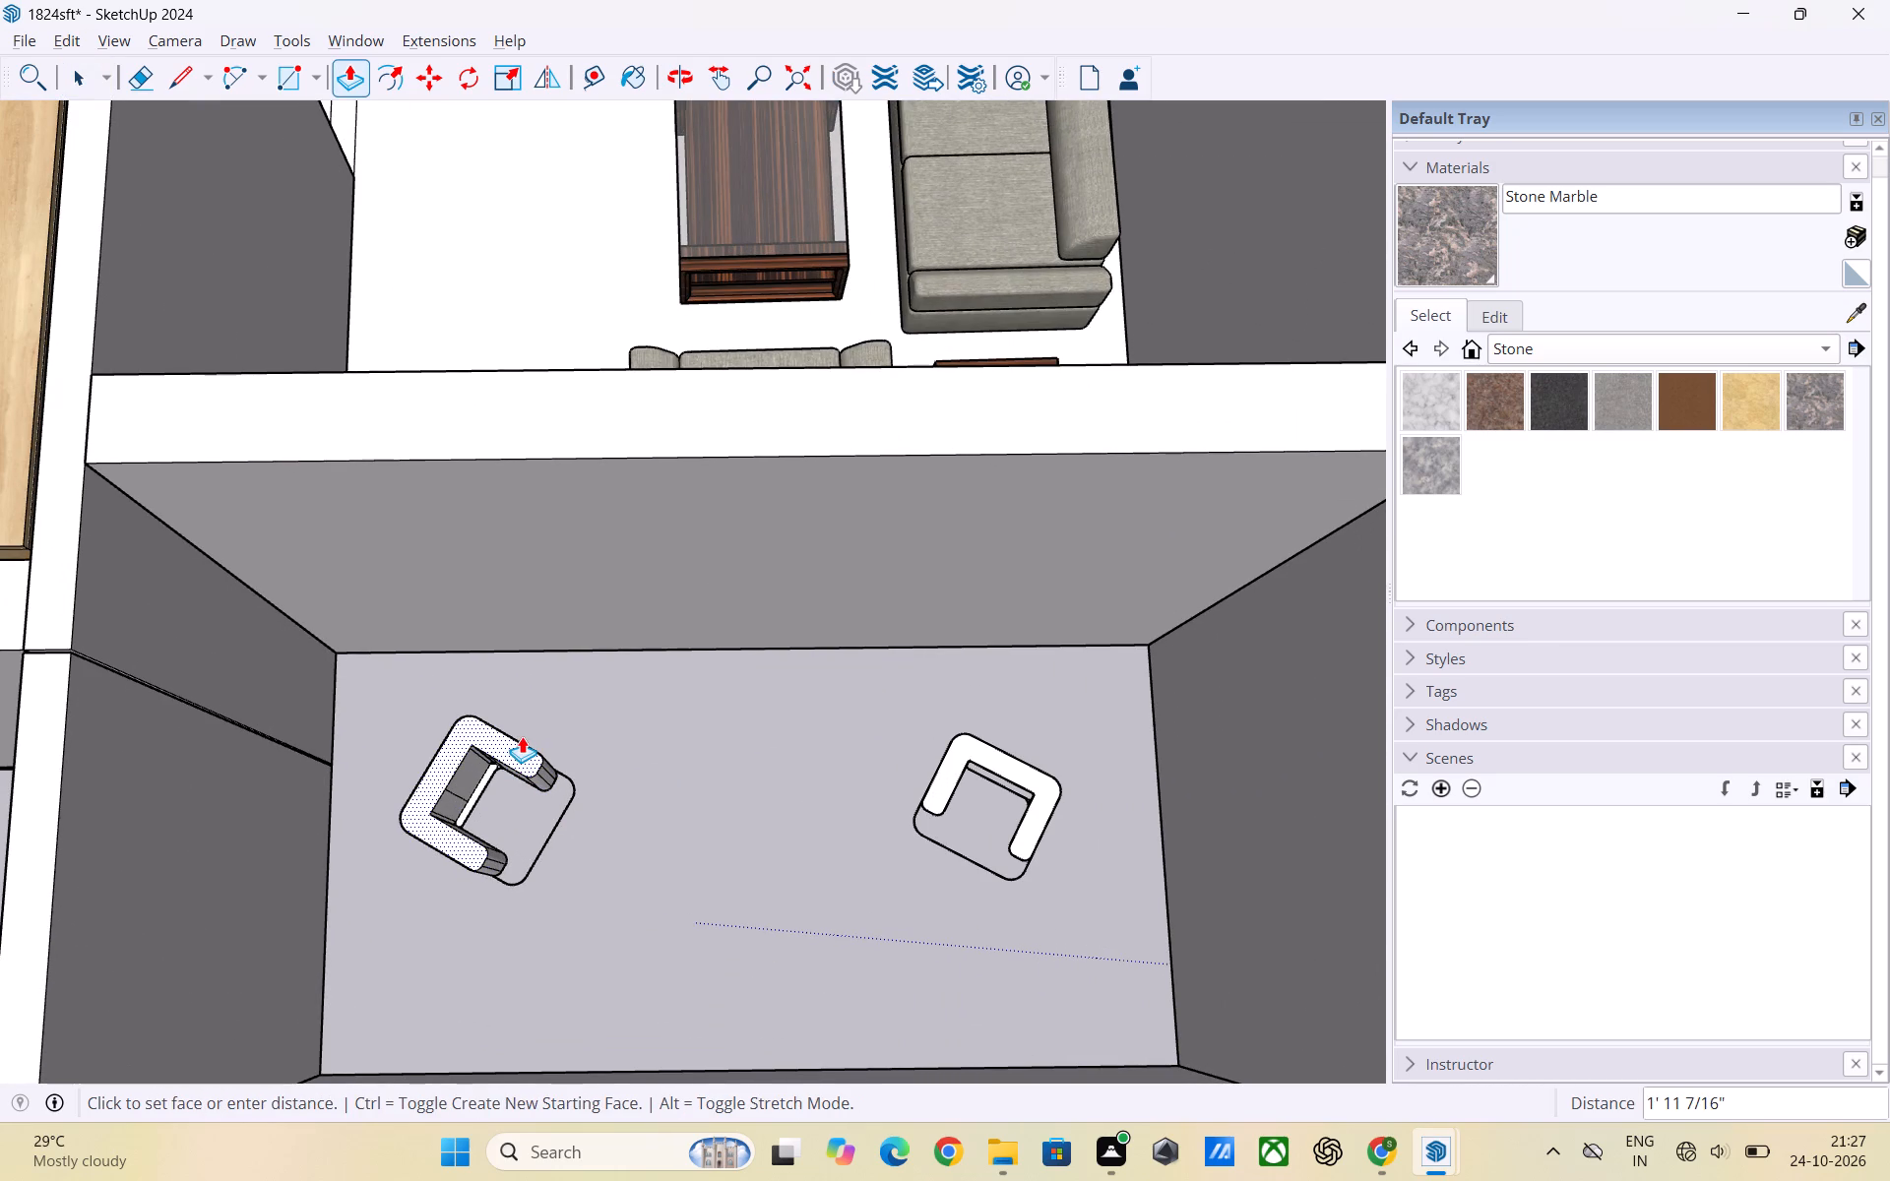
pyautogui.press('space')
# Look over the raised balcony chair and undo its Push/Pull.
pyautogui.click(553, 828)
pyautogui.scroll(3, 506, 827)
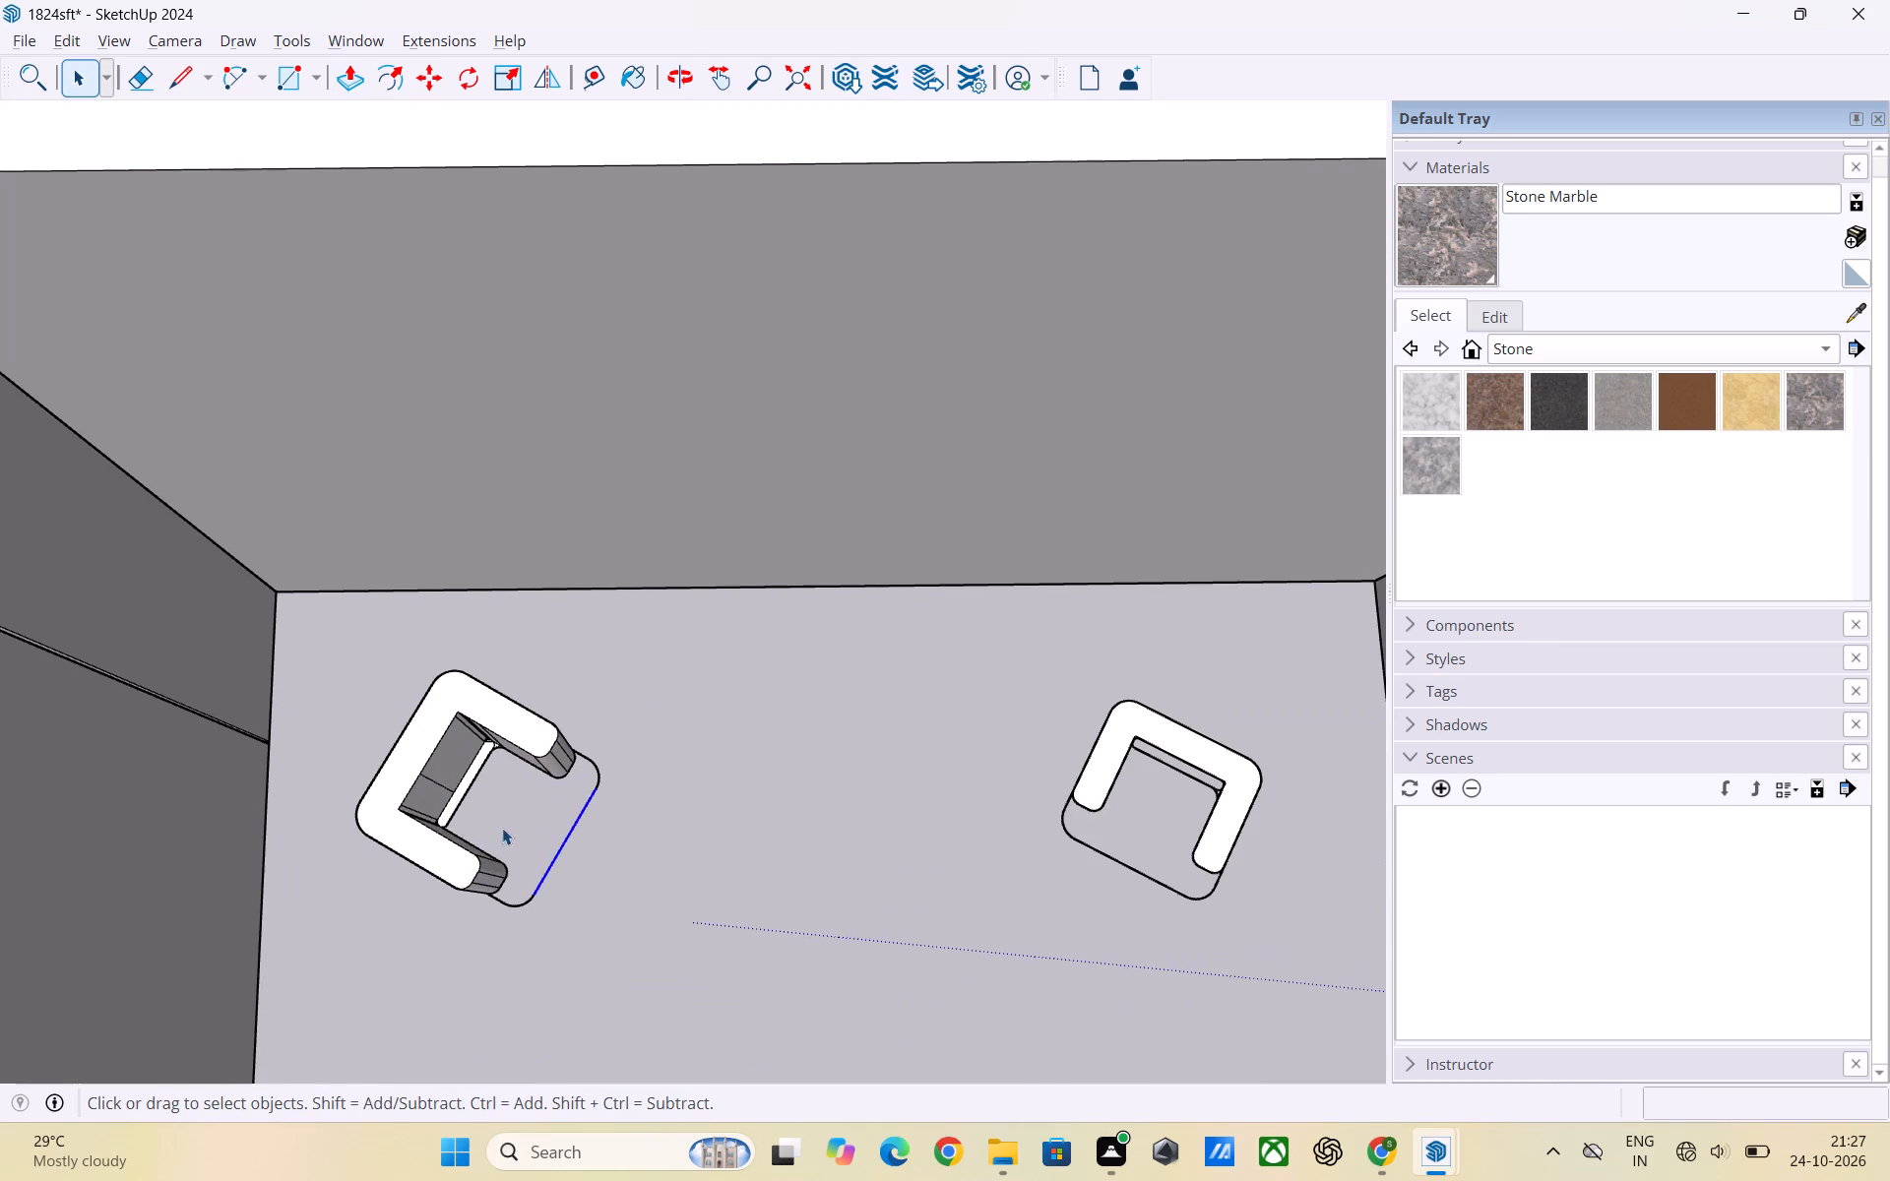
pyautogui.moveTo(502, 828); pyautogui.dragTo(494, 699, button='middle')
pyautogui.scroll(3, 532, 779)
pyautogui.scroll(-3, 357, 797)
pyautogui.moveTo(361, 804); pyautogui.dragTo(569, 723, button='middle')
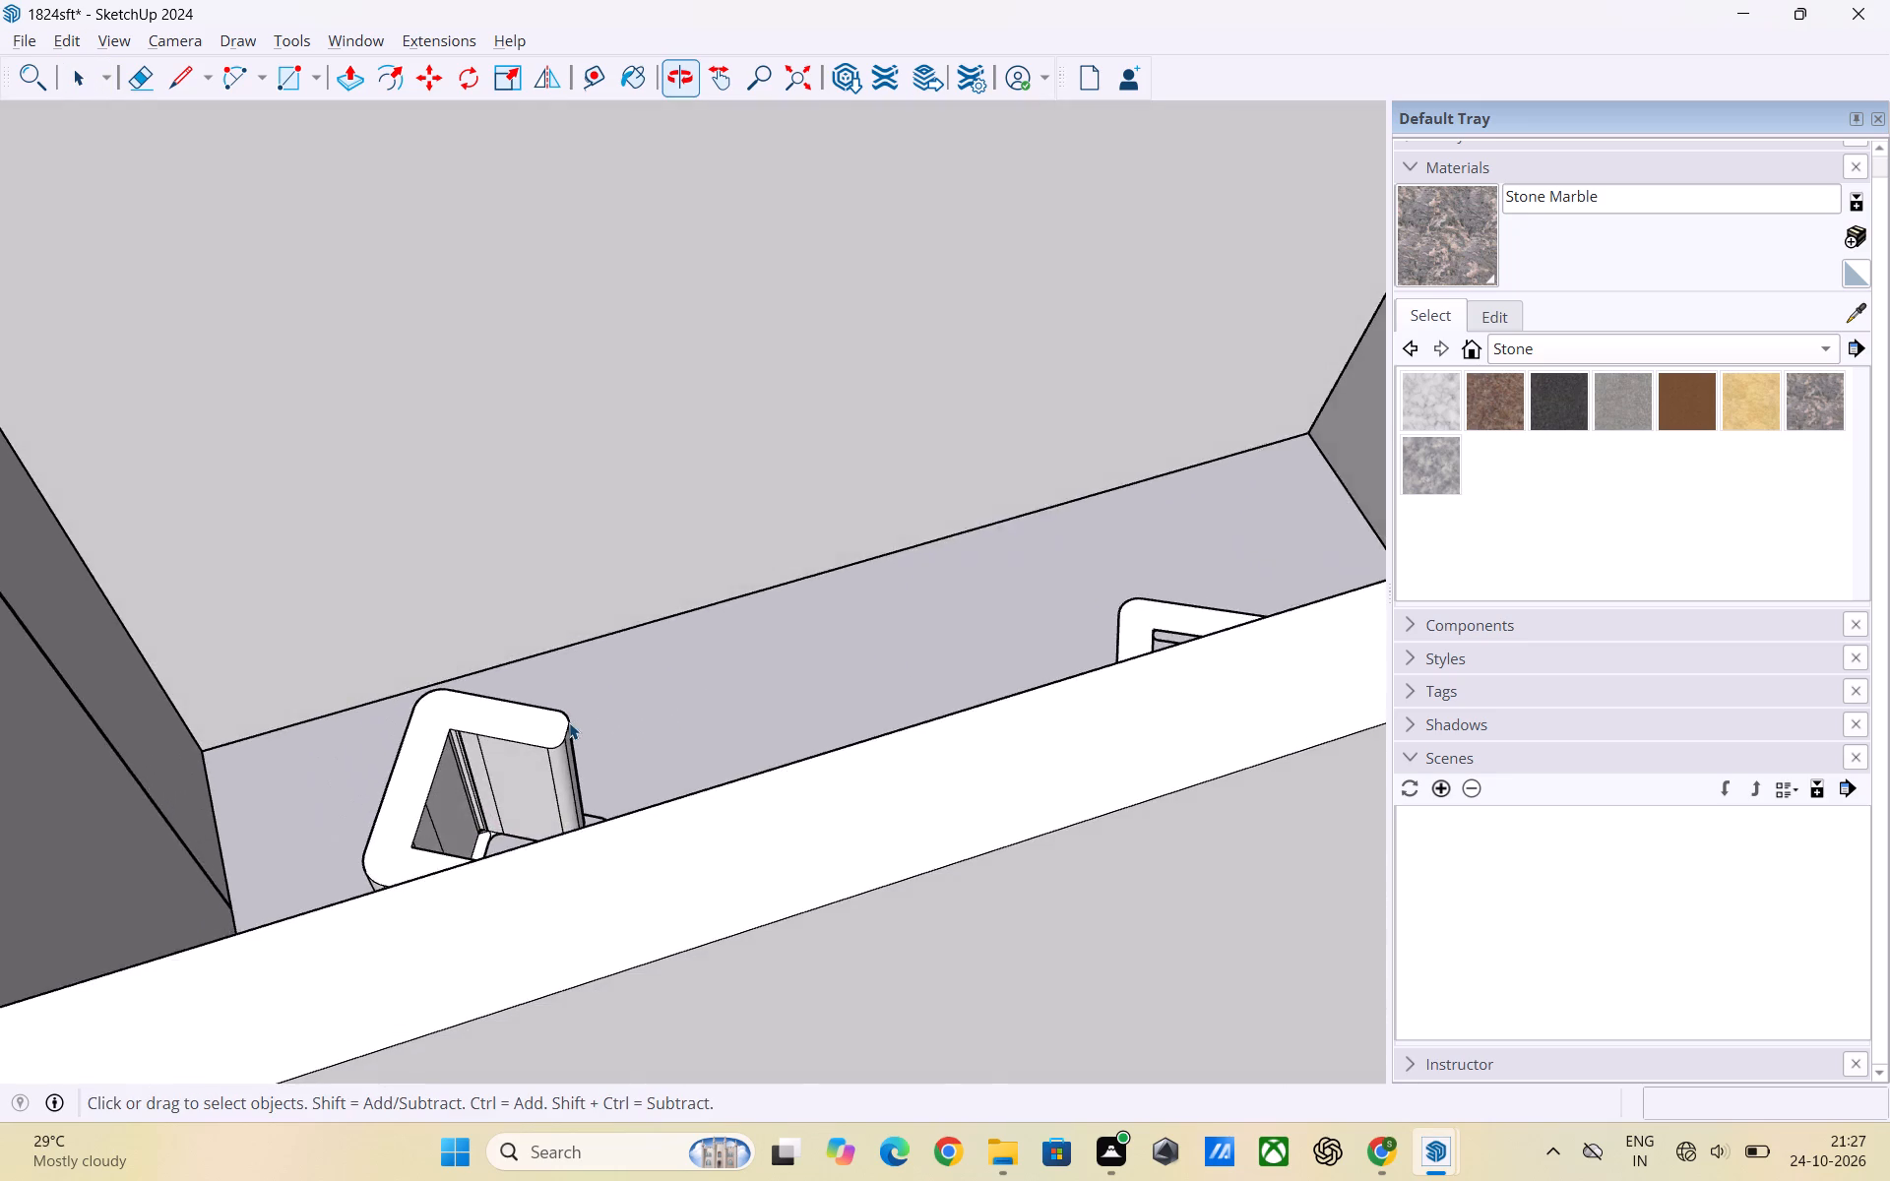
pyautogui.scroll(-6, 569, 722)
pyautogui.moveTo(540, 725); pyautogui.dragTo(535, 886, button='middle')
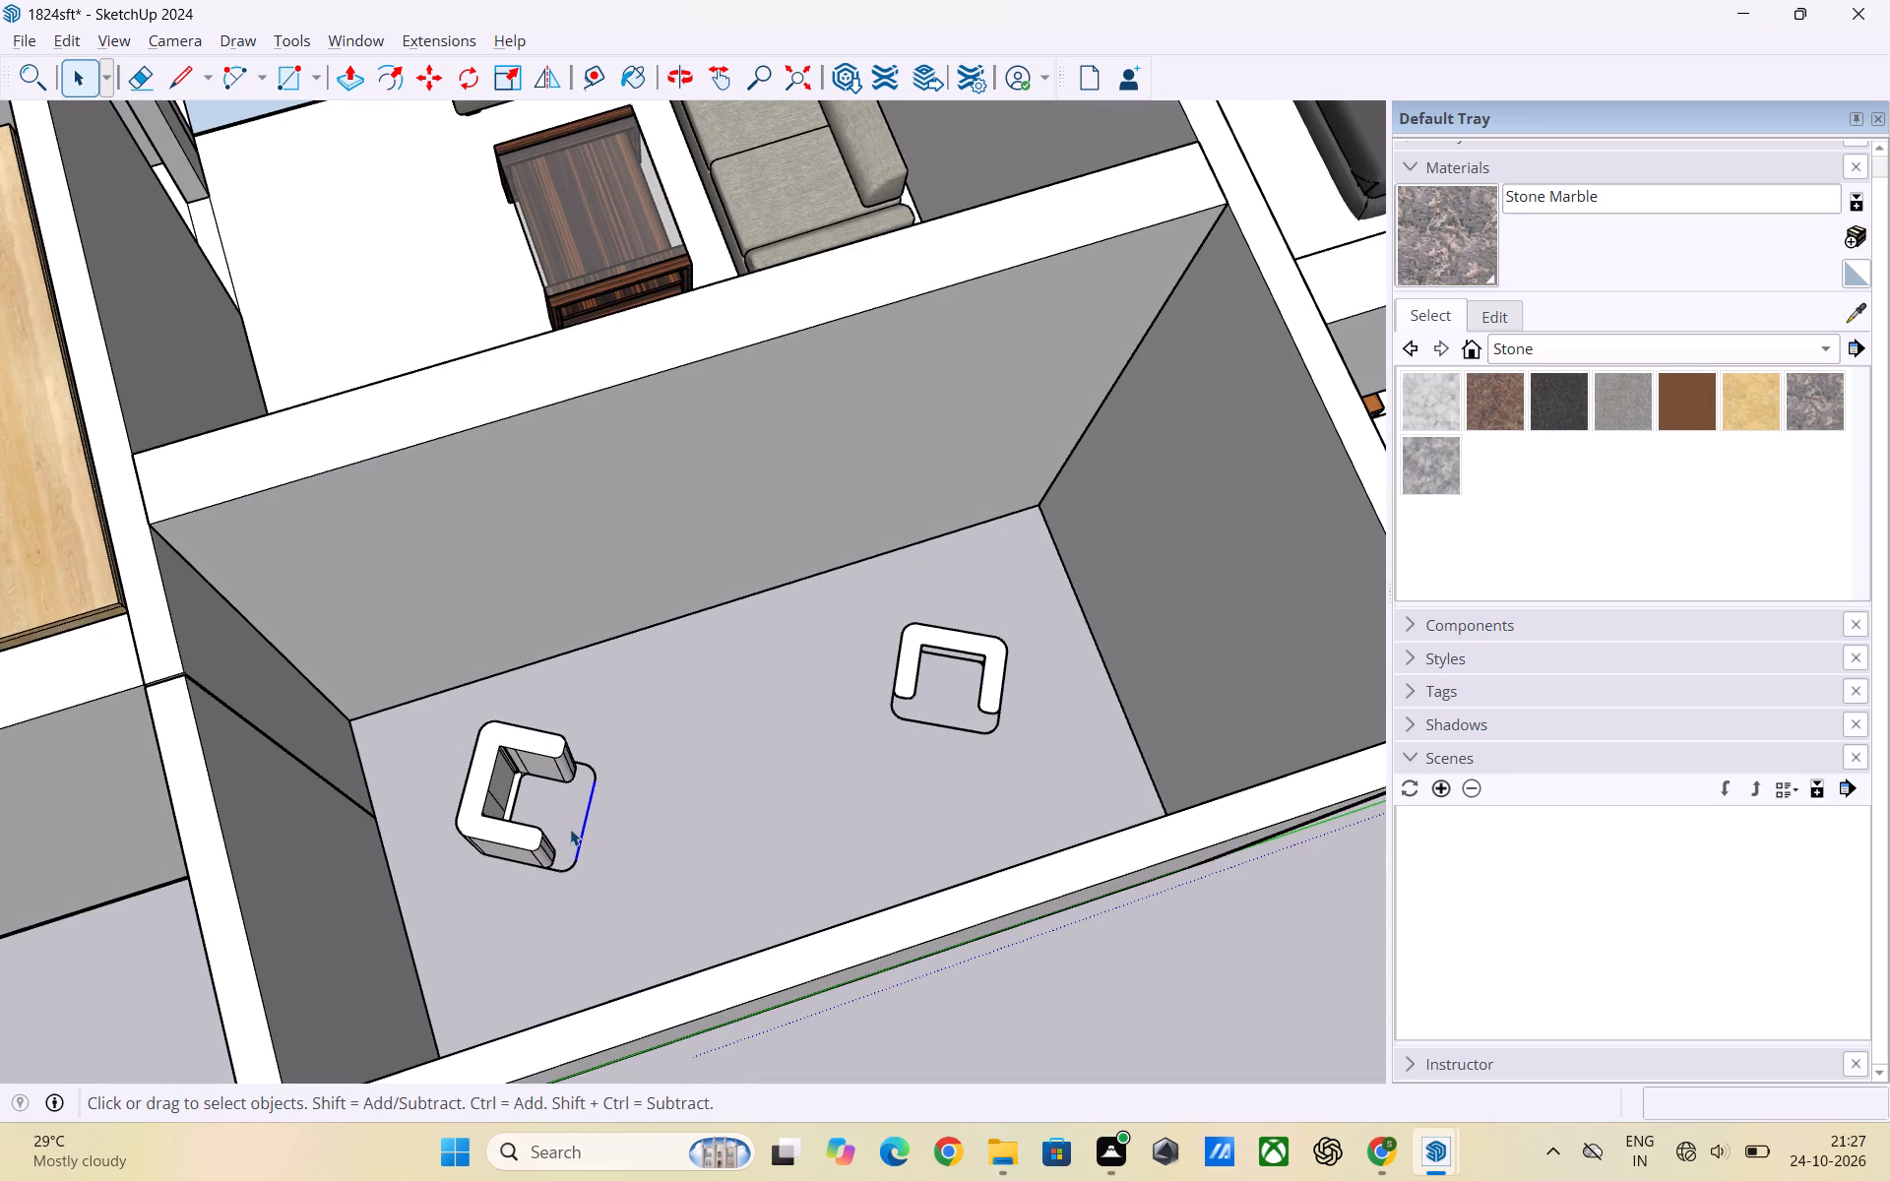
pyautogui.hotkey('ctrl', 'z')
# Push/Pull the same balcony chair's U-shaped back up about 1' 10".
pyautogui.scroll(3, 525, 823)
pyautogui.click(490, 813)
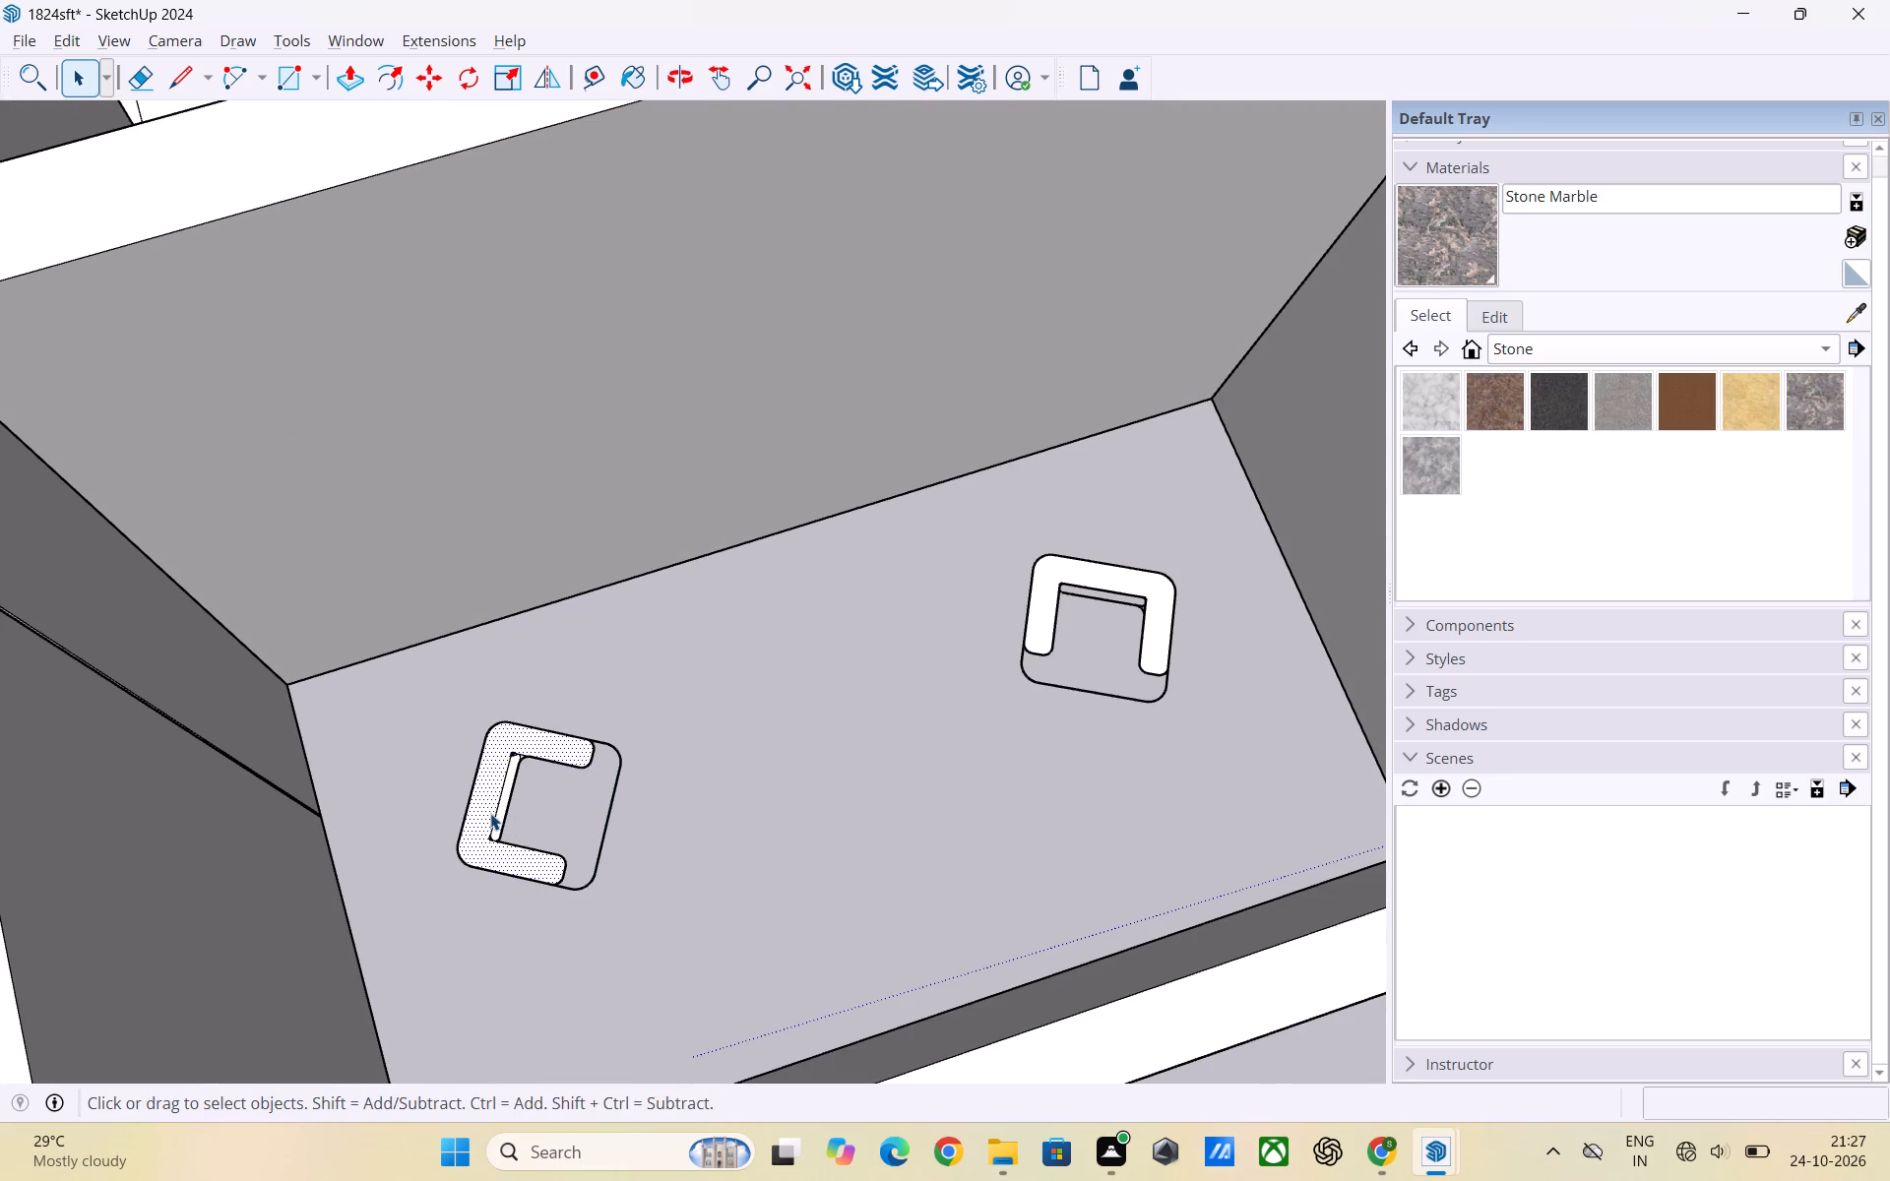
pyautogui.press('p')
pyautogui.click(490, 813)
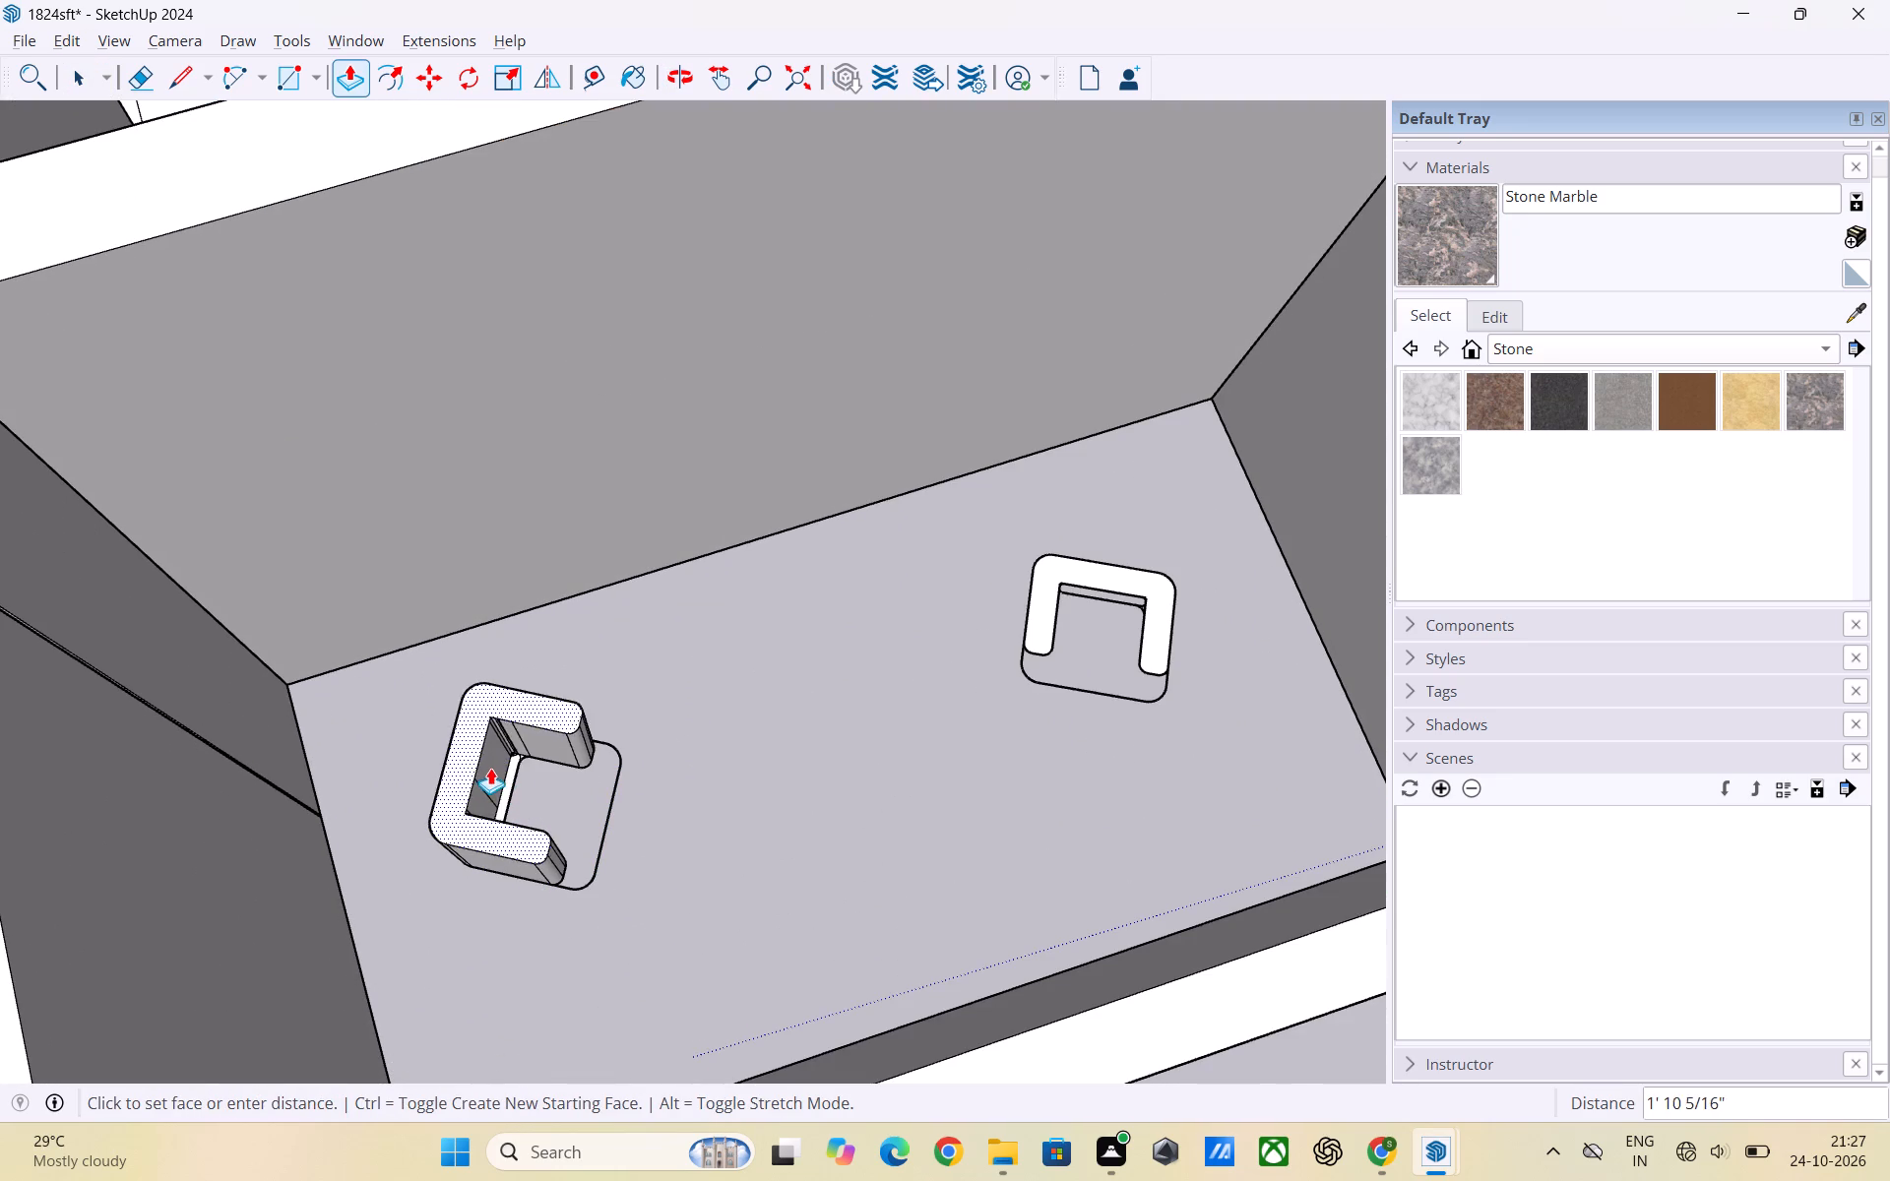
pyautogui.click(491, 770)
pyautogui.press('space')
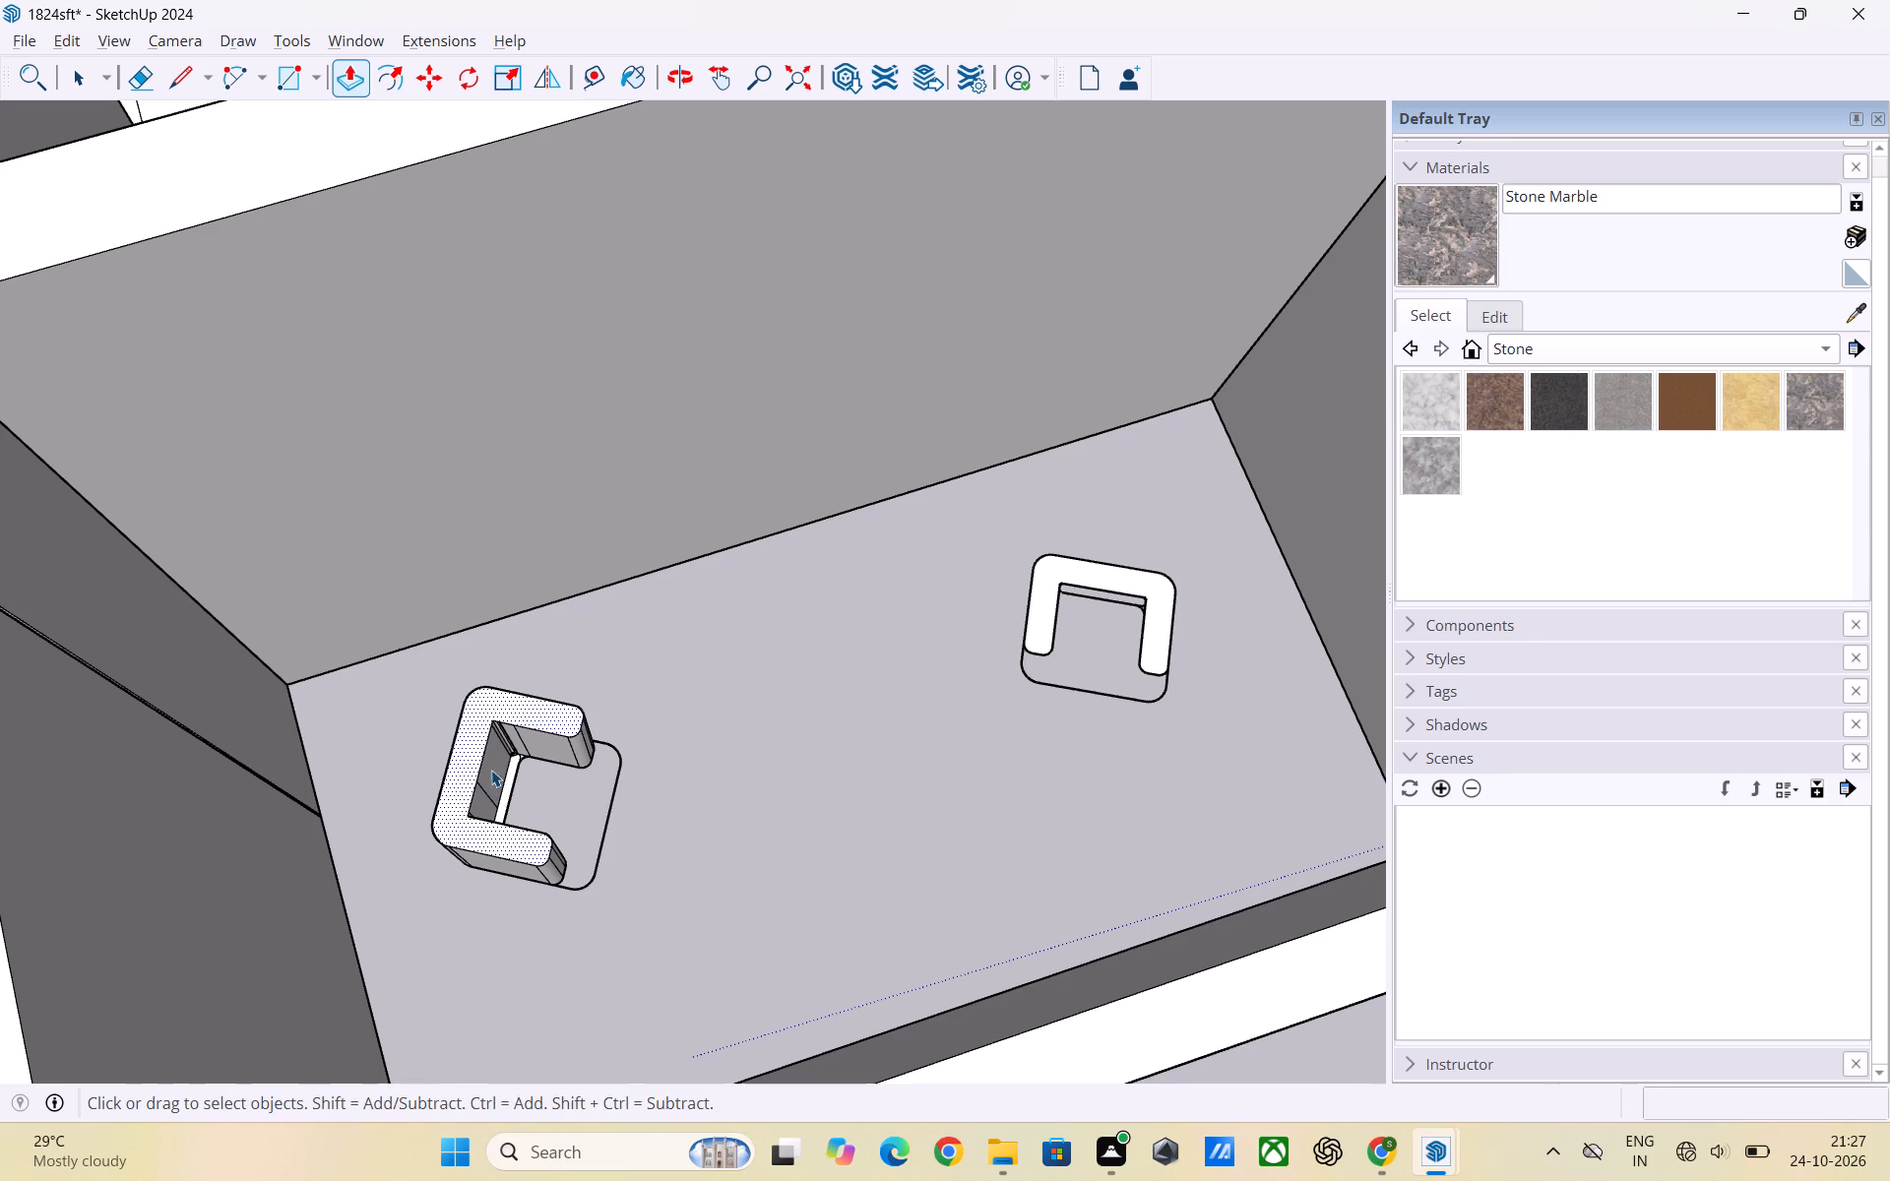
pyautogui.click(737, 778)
# Delete the whole raised chair in the balcony, on the side of the pink-bed bedroom.
pyautogui.scroll(2, 545, 799)
pyautogui.moveTo(615, 807); pyautogui.dragTo(287, 816, button='middle')
pyautogui.scroll(3, 463, 808)
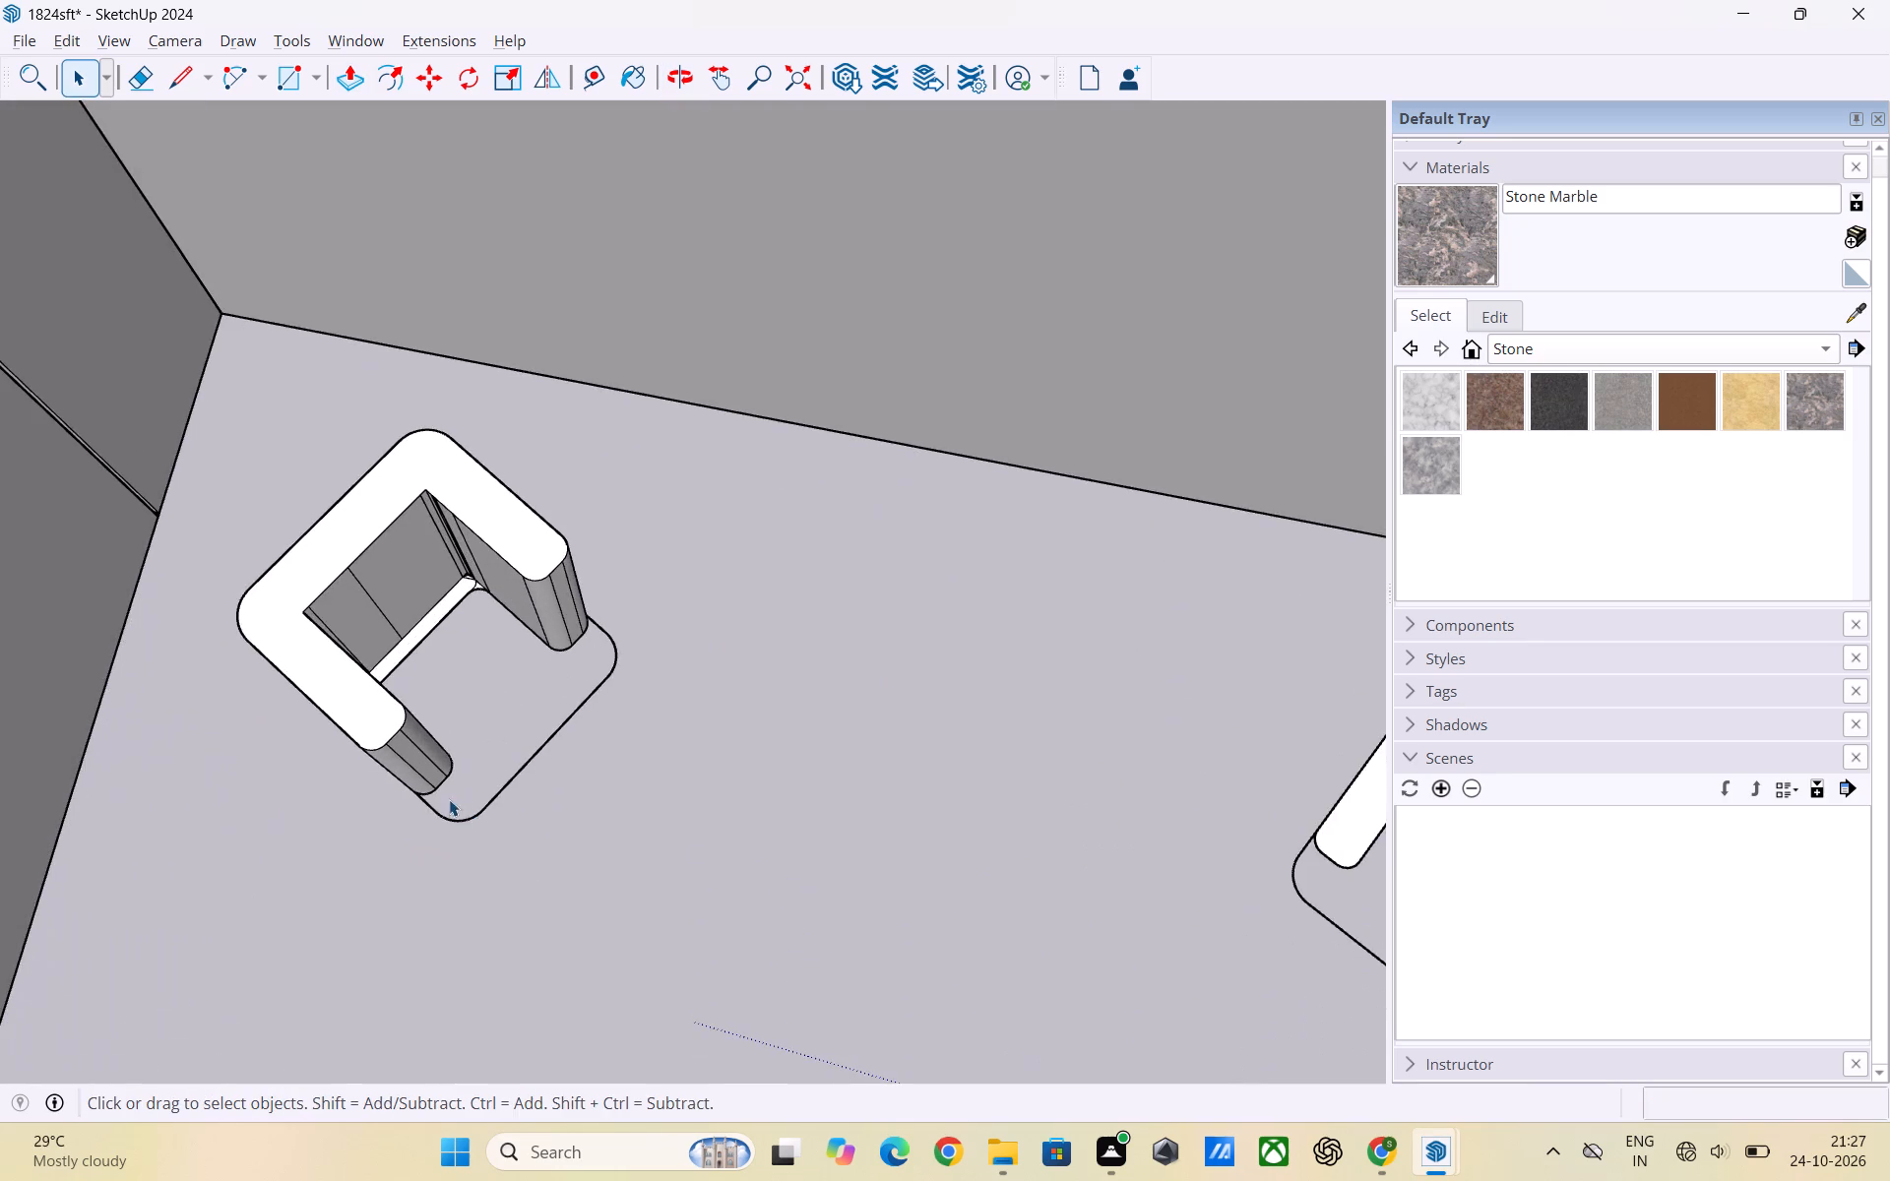
pyautogui.moveTo(454, 798); pyautogui.dragTo(604, 665, button='middle')
pyautogui.scroll(-4, 583, 846)
pyautogui.scroll(1, 583, 932)
pyautogui.scroll(-9, 586, 931)
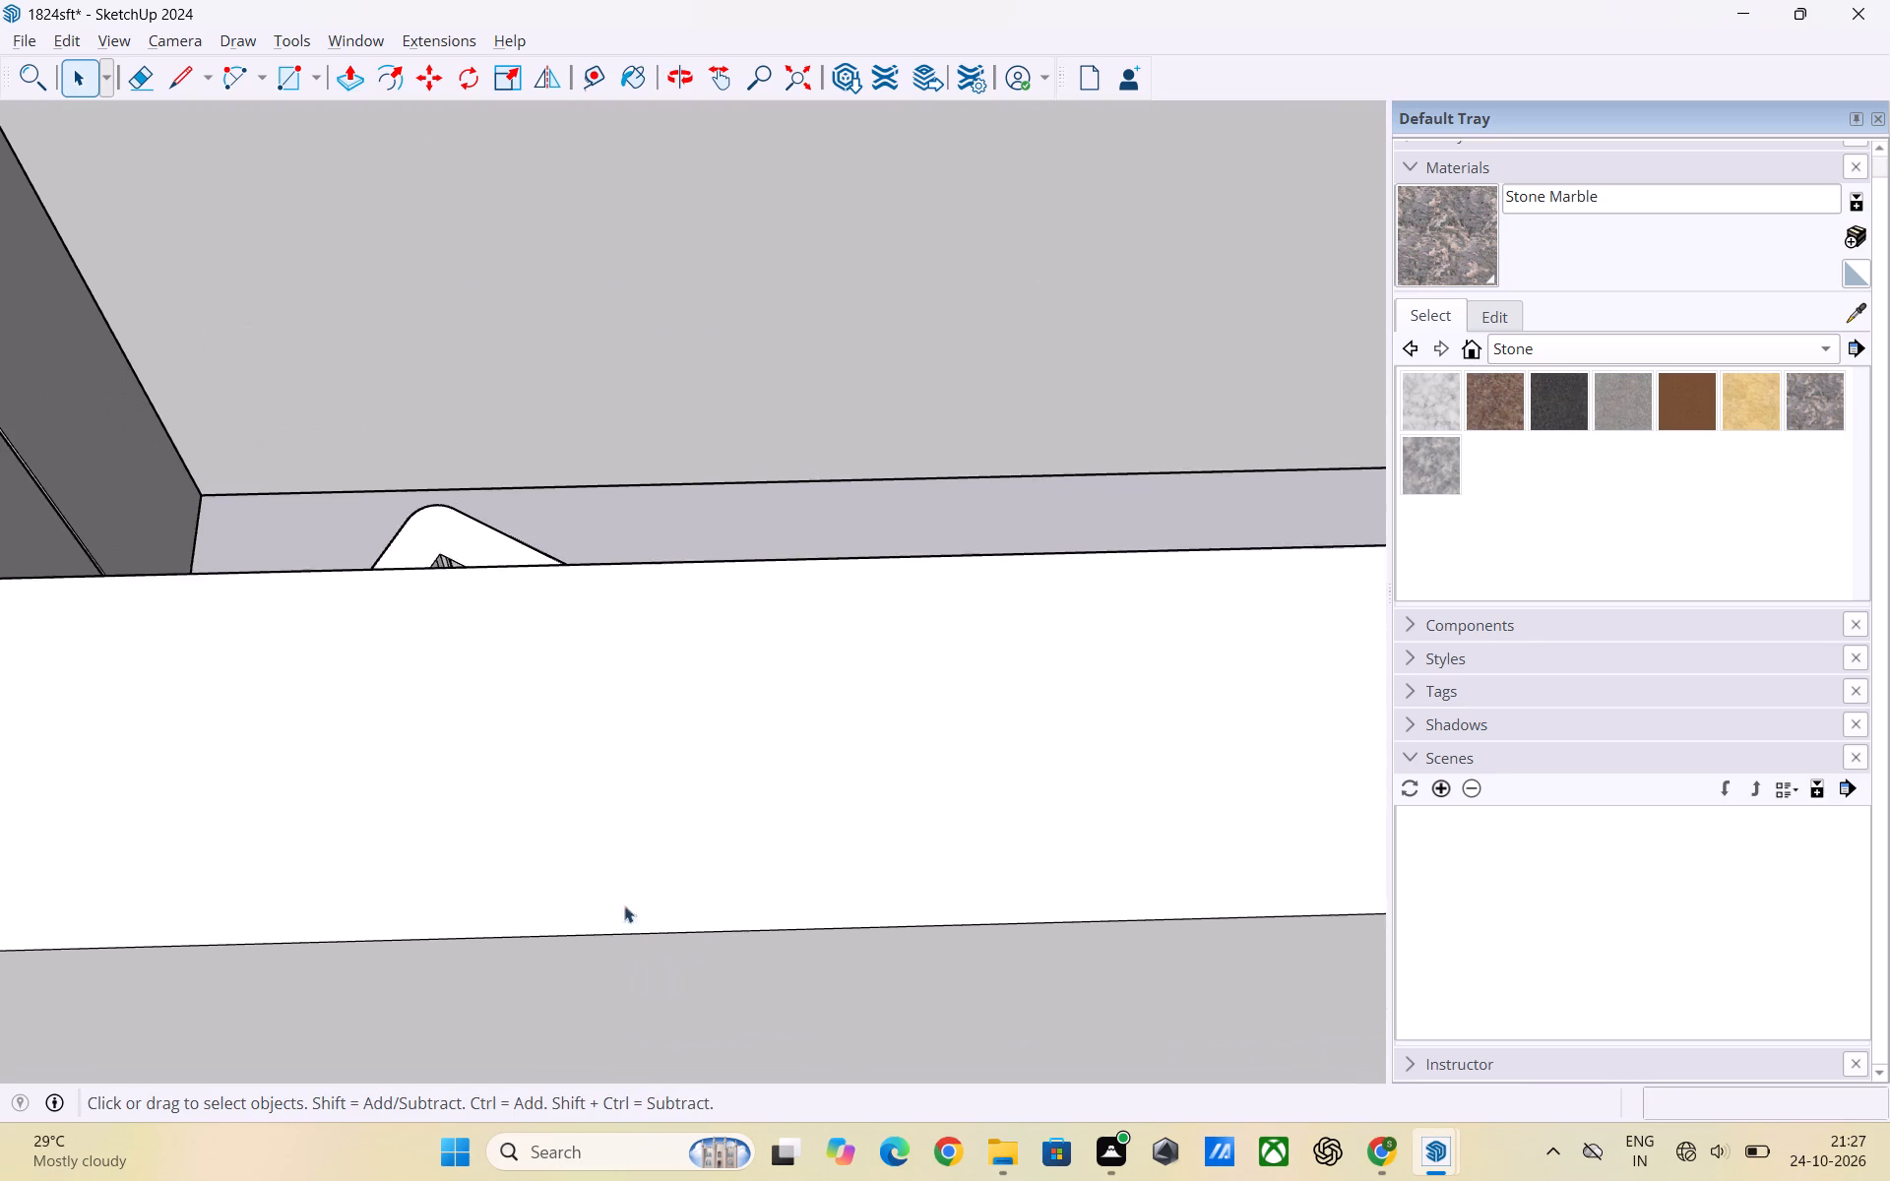
pyautogui.scroll(-6, 624, 905)
pyautogui.moveTo(646, 895); pyautogui.dragTo(680, 1048, button='middle')
pyautogui.scroll(-8, 518, 750)
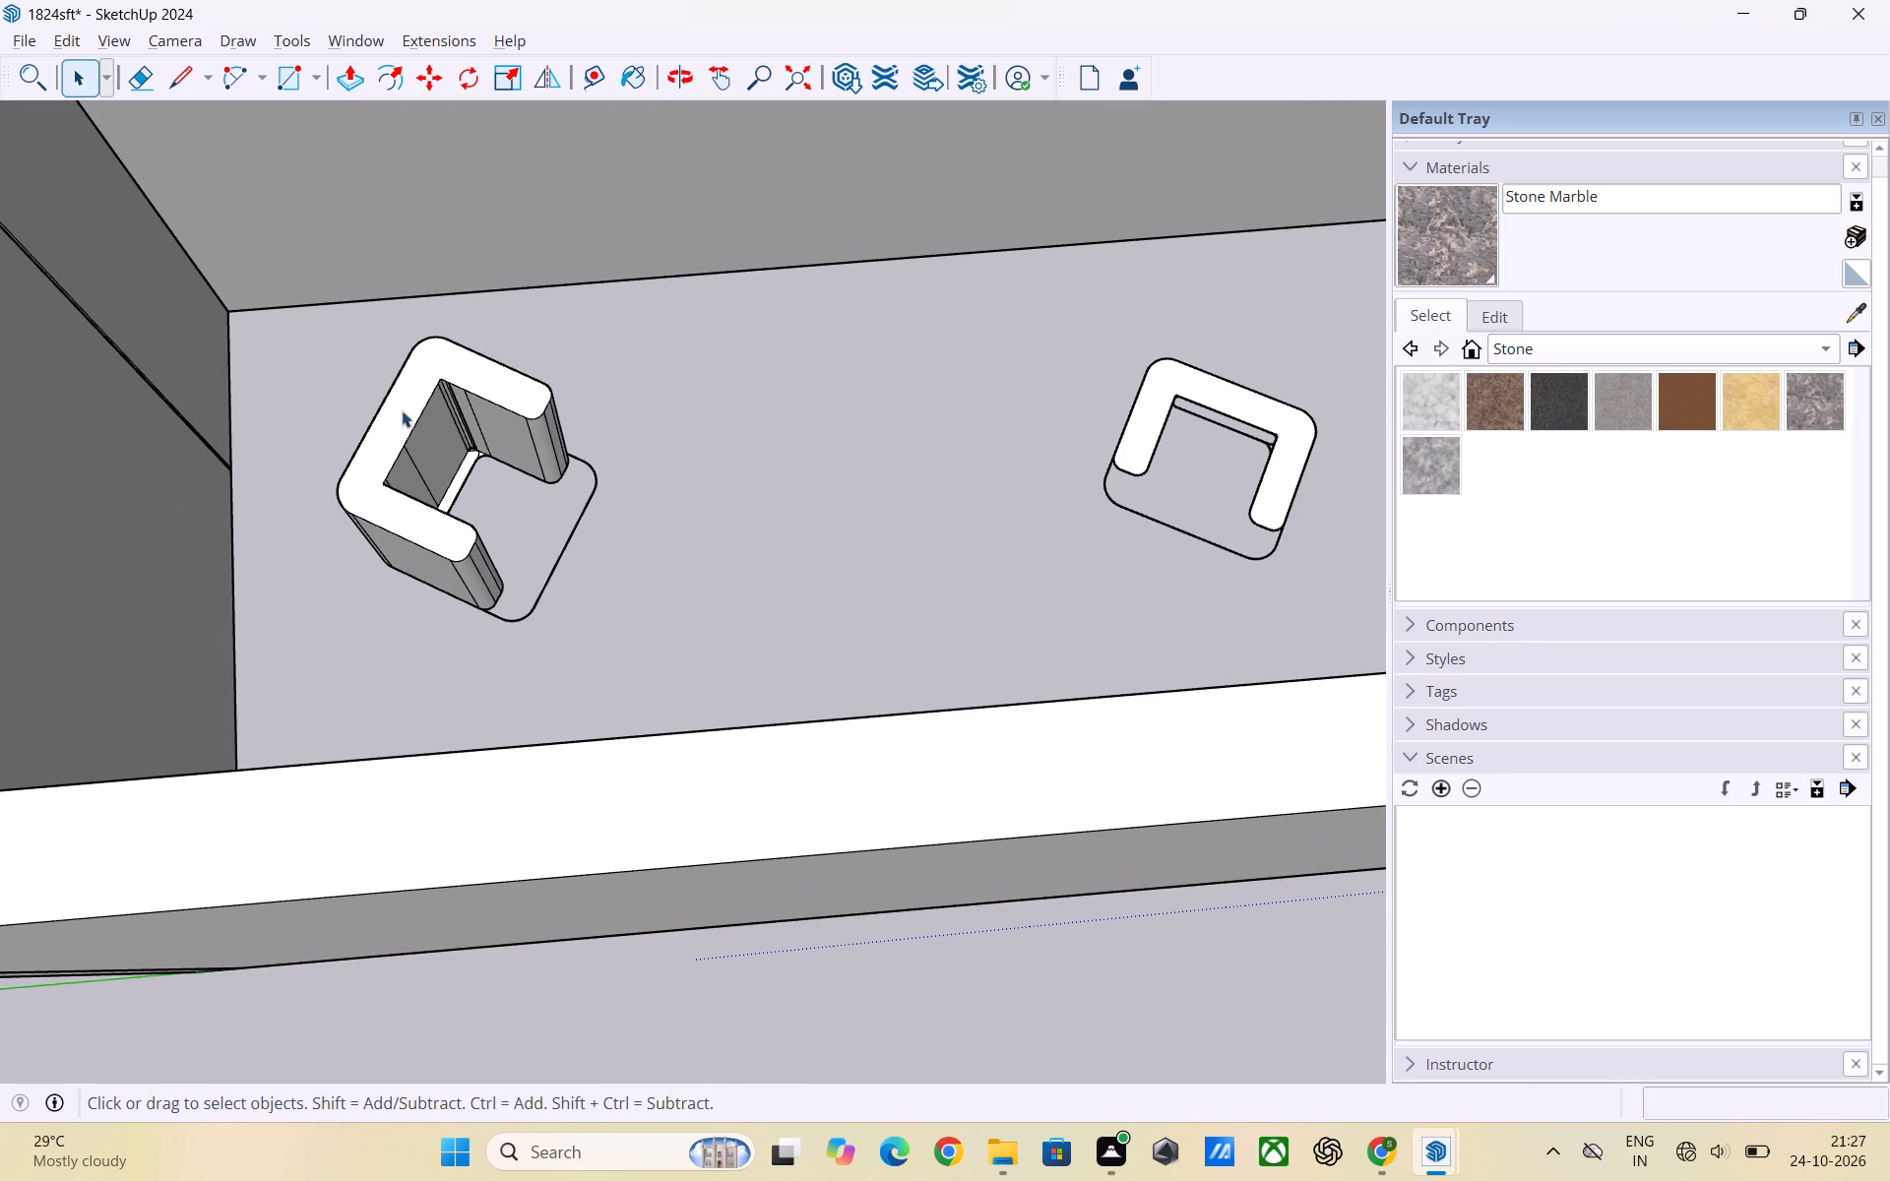
pyautogui.moveTo(332, 352); pyautogui.dragTo(601, 586)
pyautogui.moveTo(616, 568); pyautogui.dragTo(613, 564)
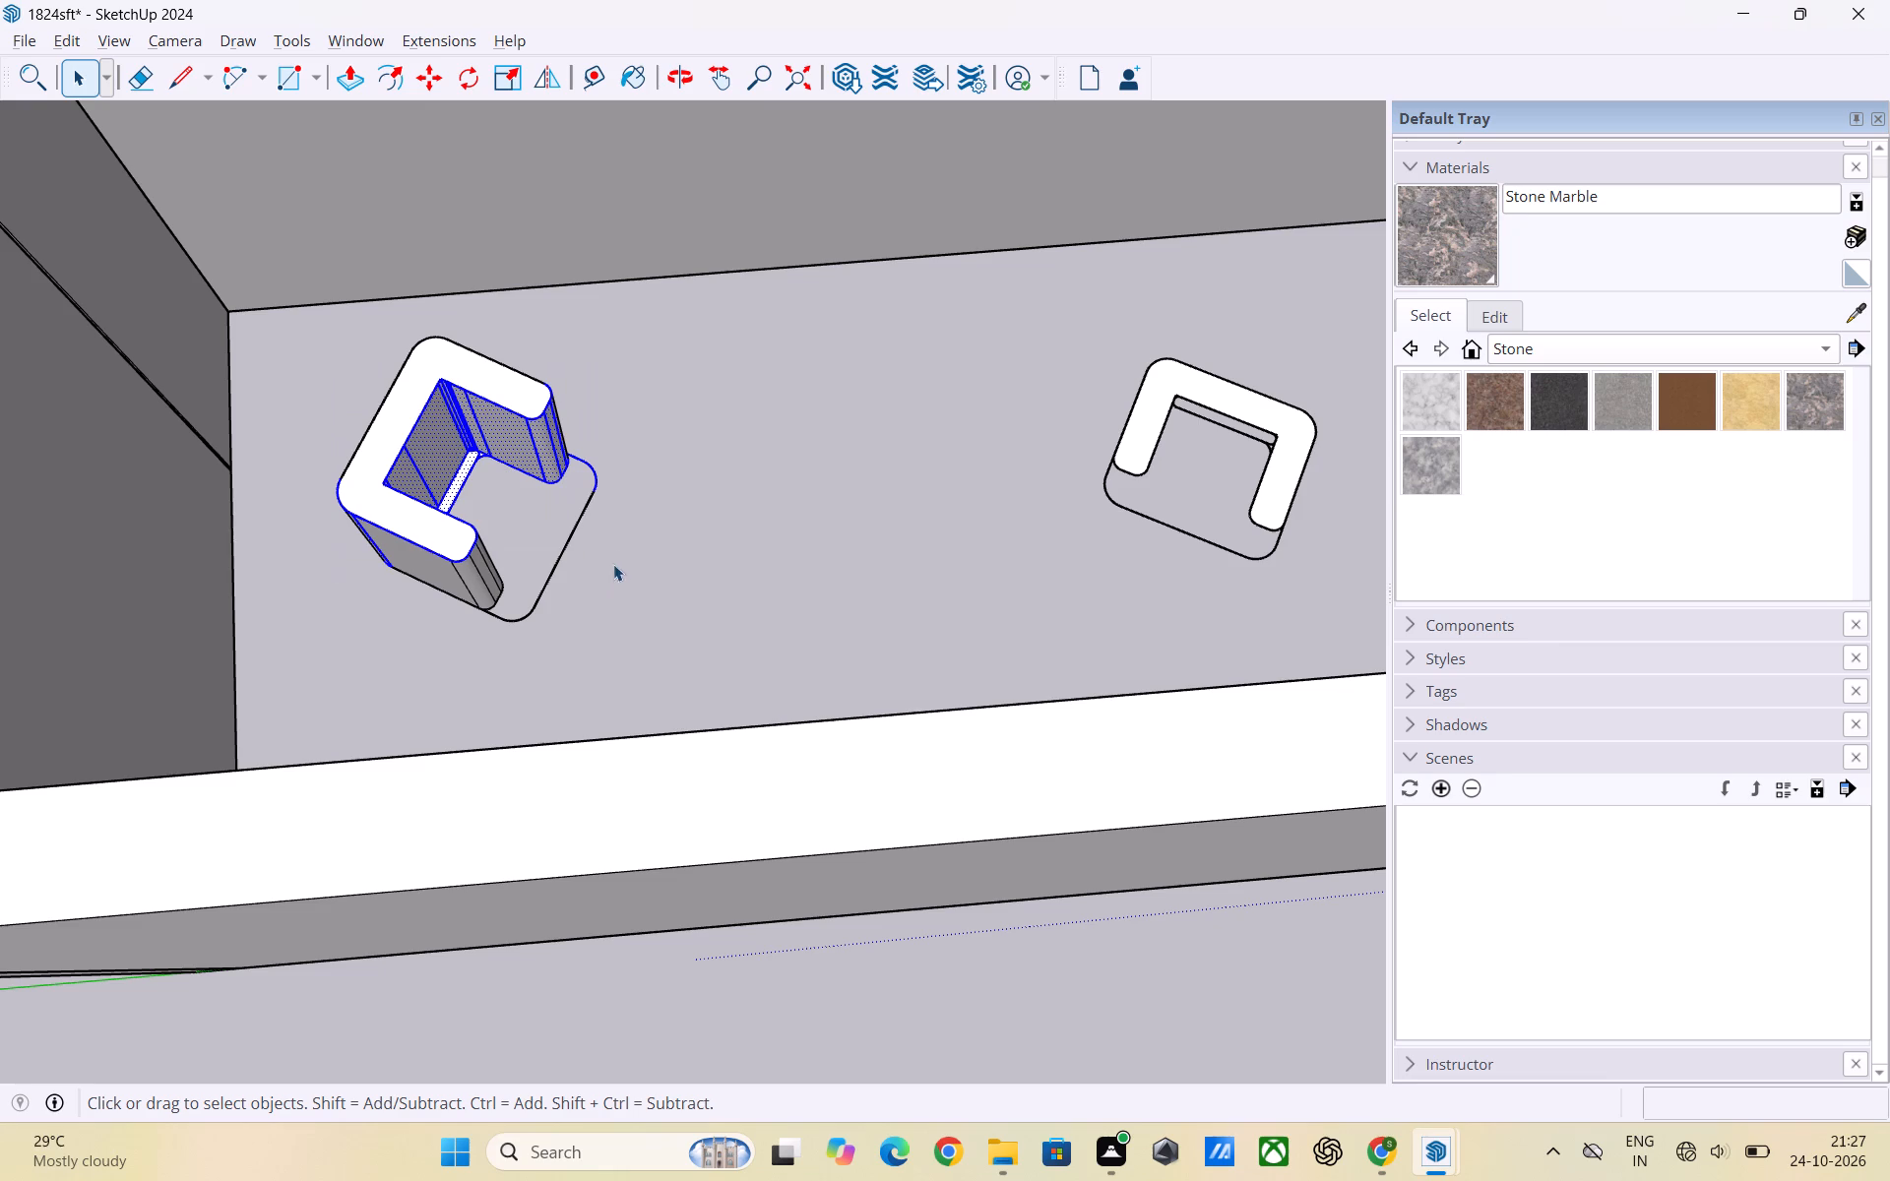
pyautogui.moveTo(613, 564); pyautogui.dragTo(283, 337)
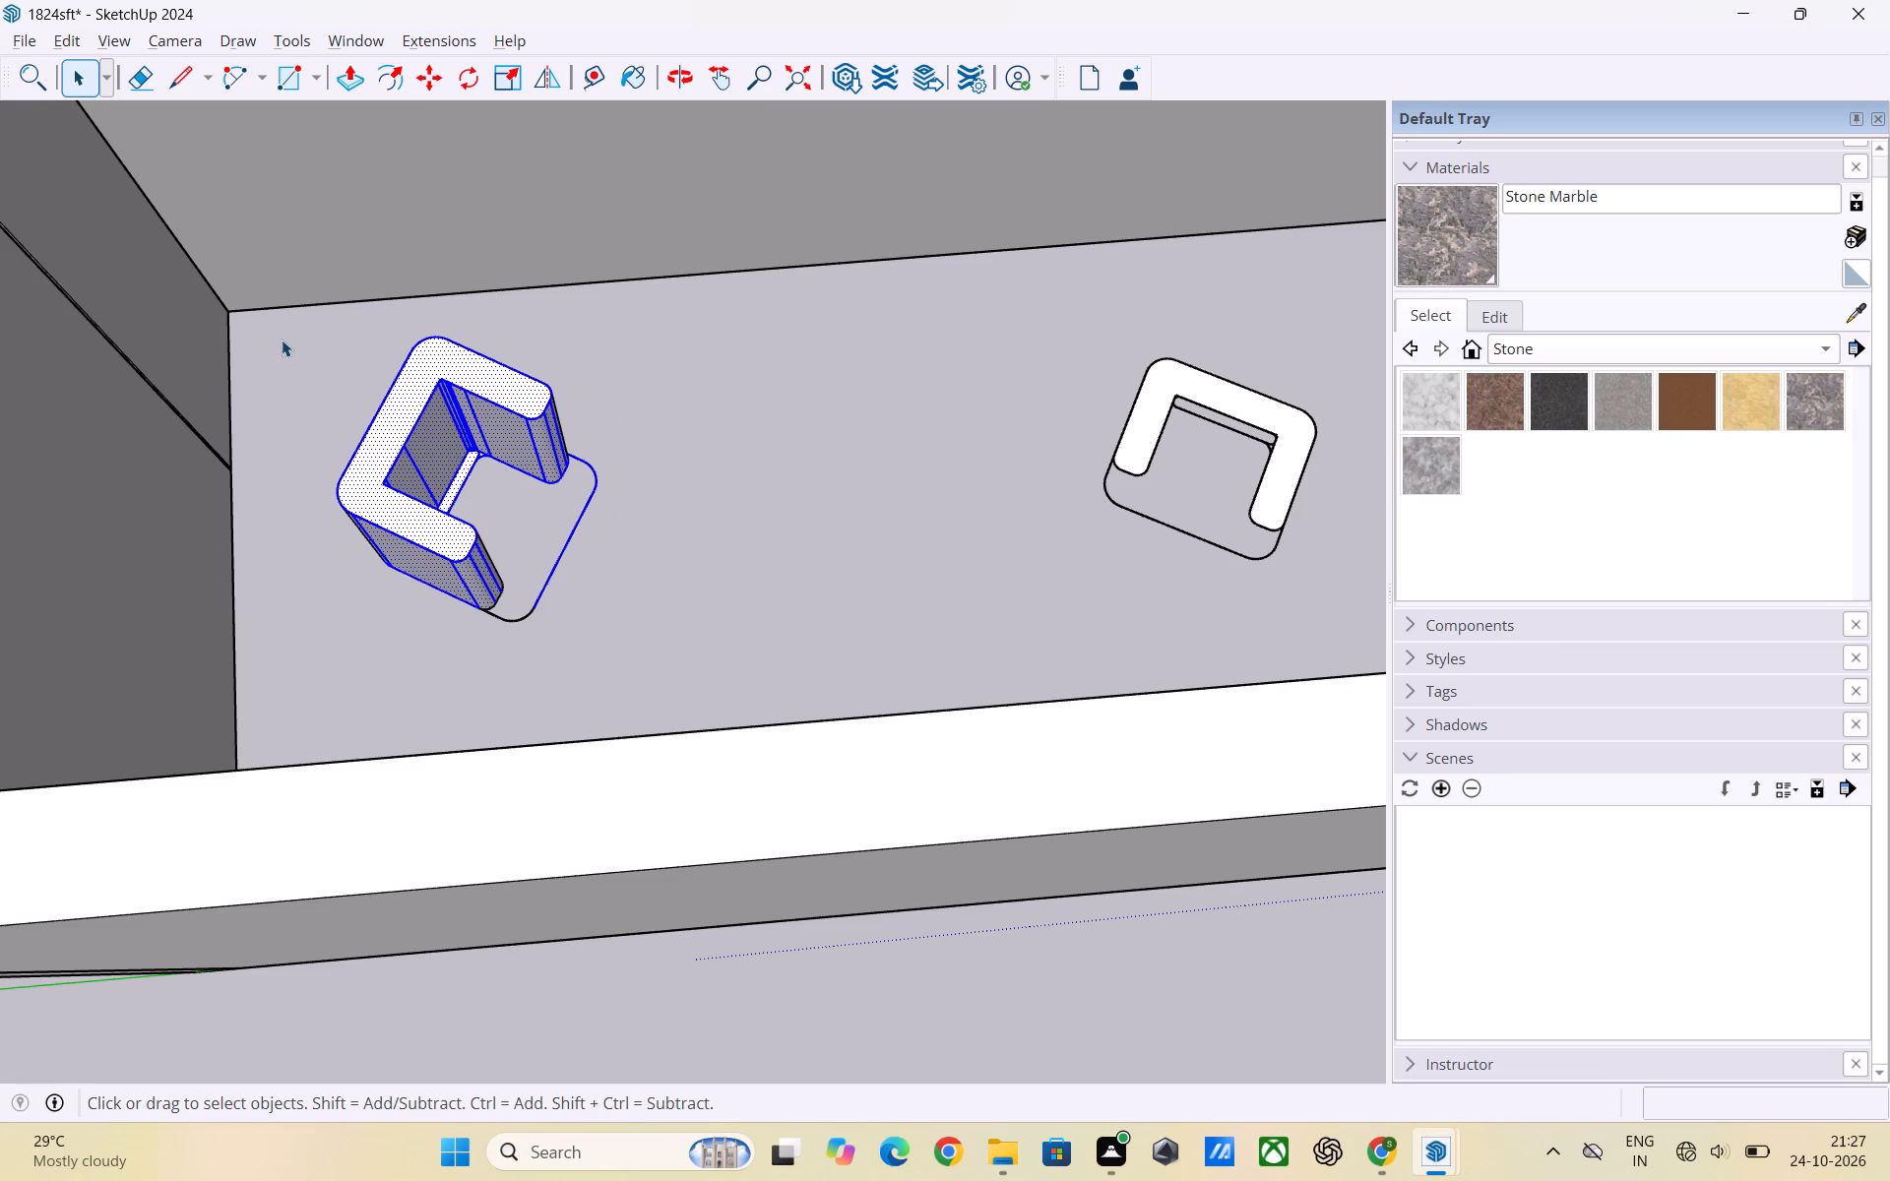
pyautogui.moveTo(276, 337); pyautogui.dragTo(683, 638)
pyautogui.press('Delete')
# Delete the remaining flat chair outline from the balcony.
pyautogui.scroll(-3, 503, 630)
pyautogui.scroll(-3, 809, 509)
pyautogui.moveTo(864, 563); pyautogui.dragTo(909, 674, button='middle')
pyautogui.moveTo(888, 401); pyautogui.dragTo(1082, 603)
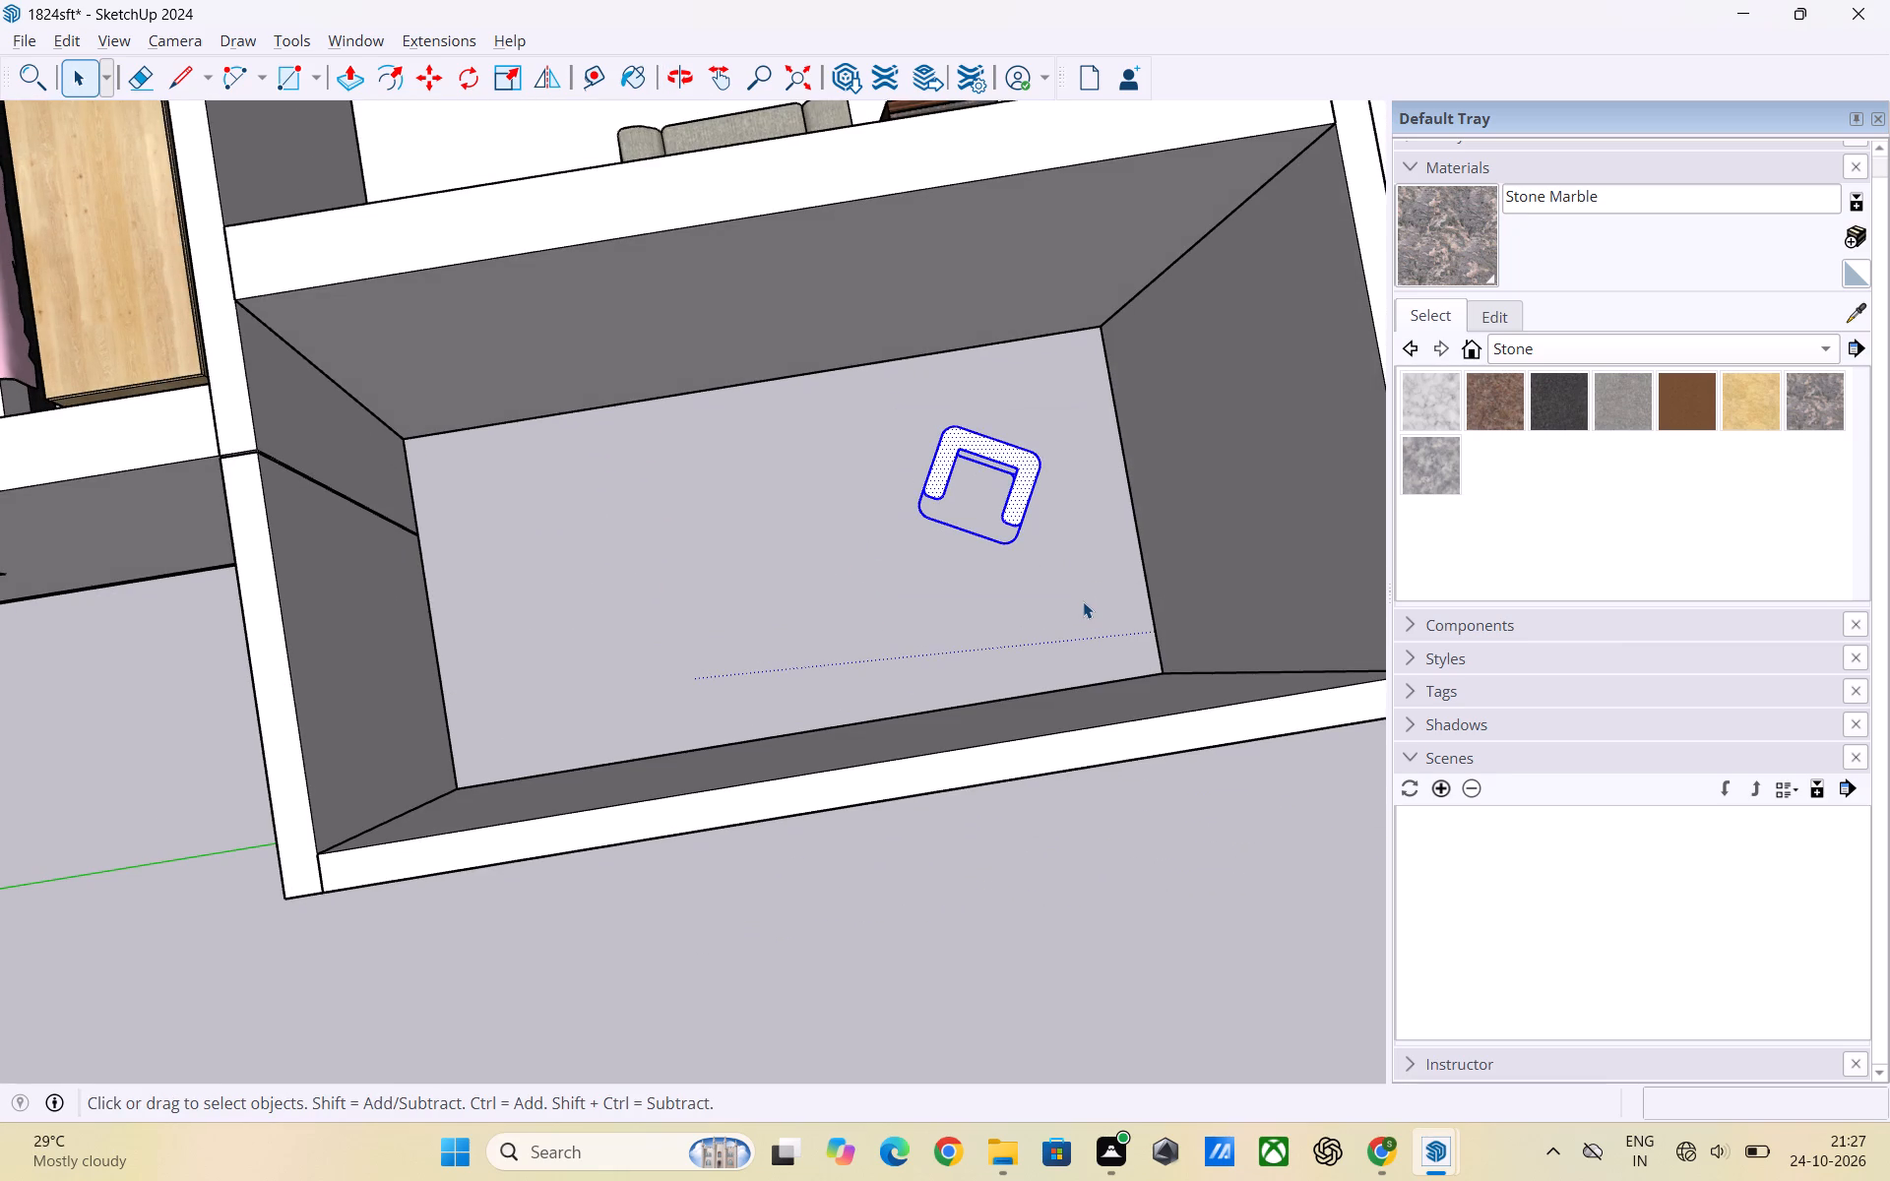
pyautogui.press('Delete')
# Examine the whole apartment beside the reference plan for rooms that still need work.
pyautogui.scroll(-4, 866, 657)
pyautogui.scroll(1, 864, 687)
pyautogui.scroll(-7, 864, 687)
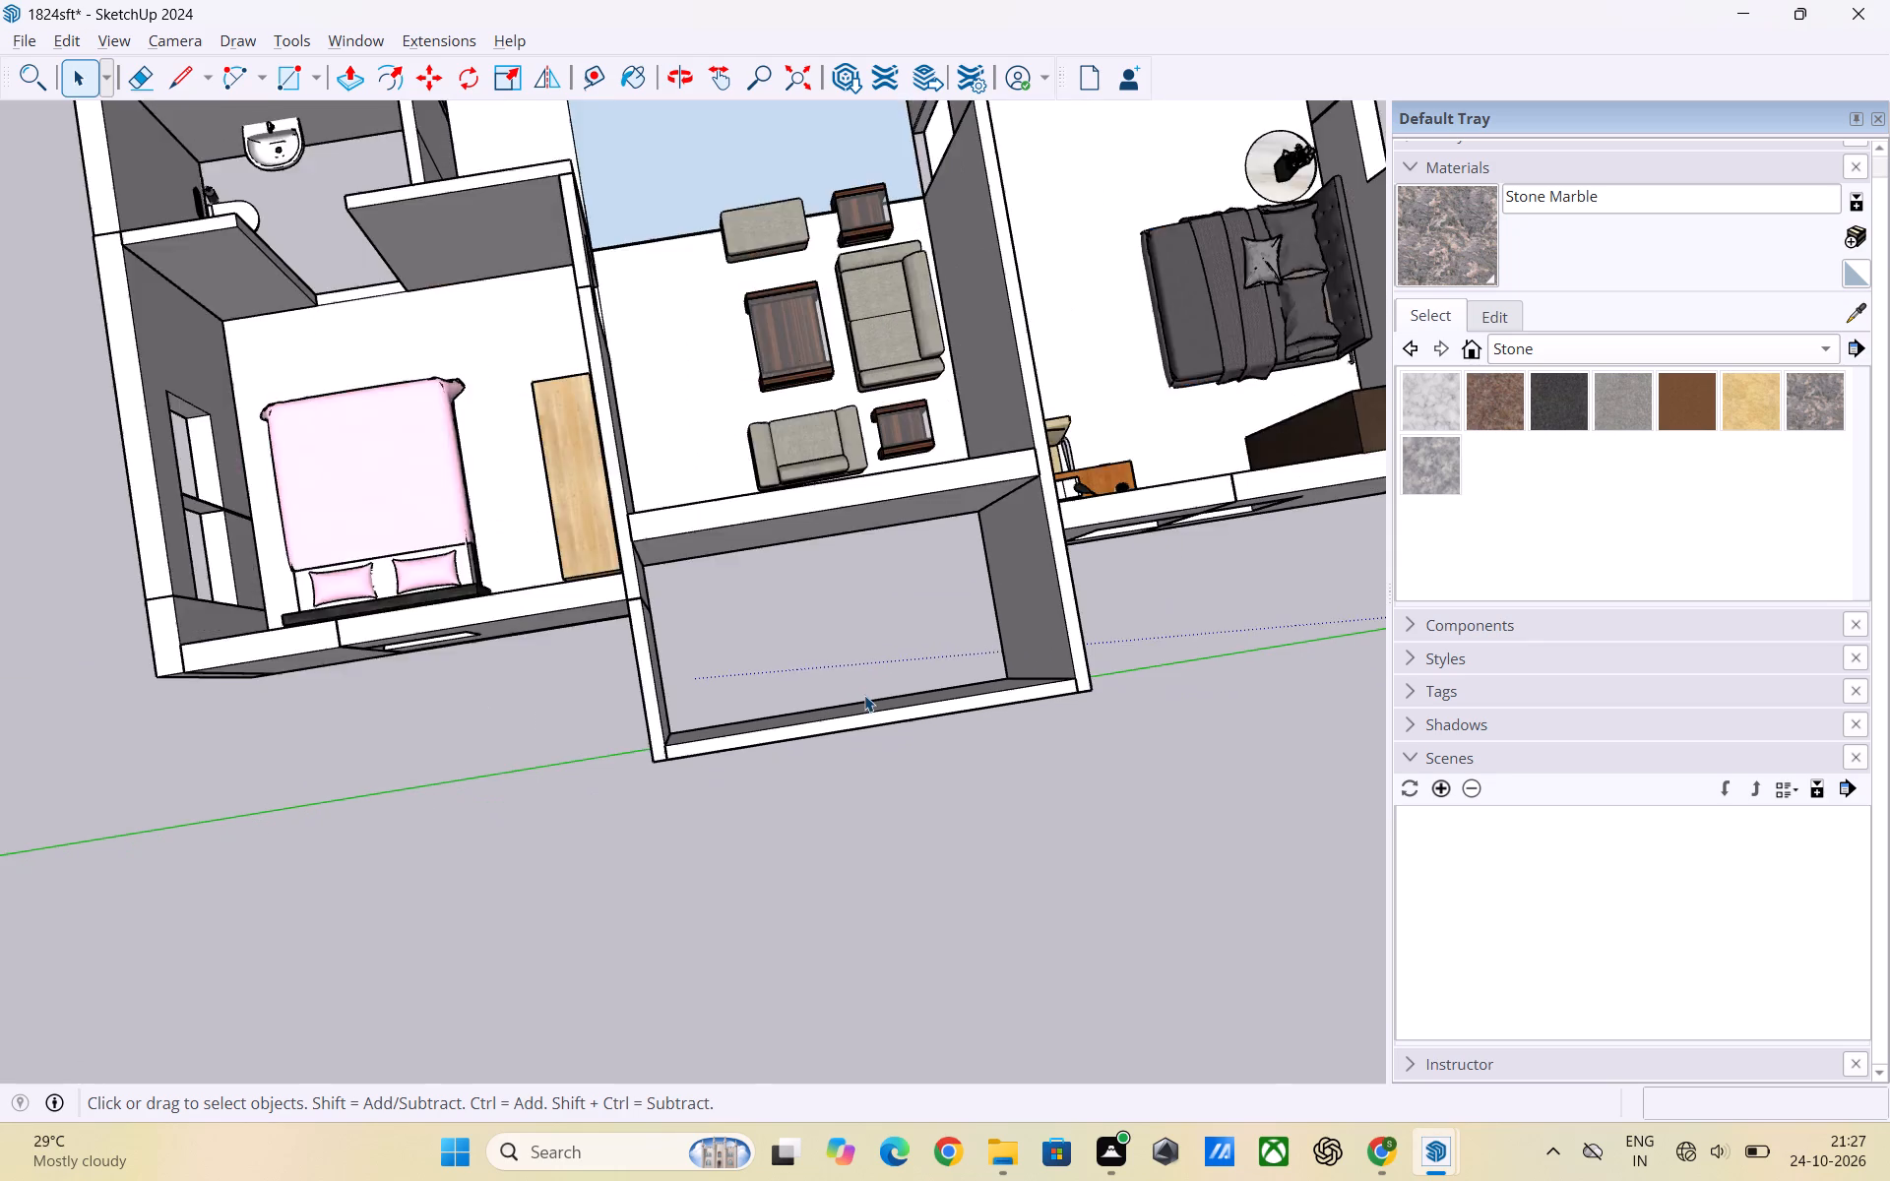
pyautogui.scroll(-3, 864, 695)
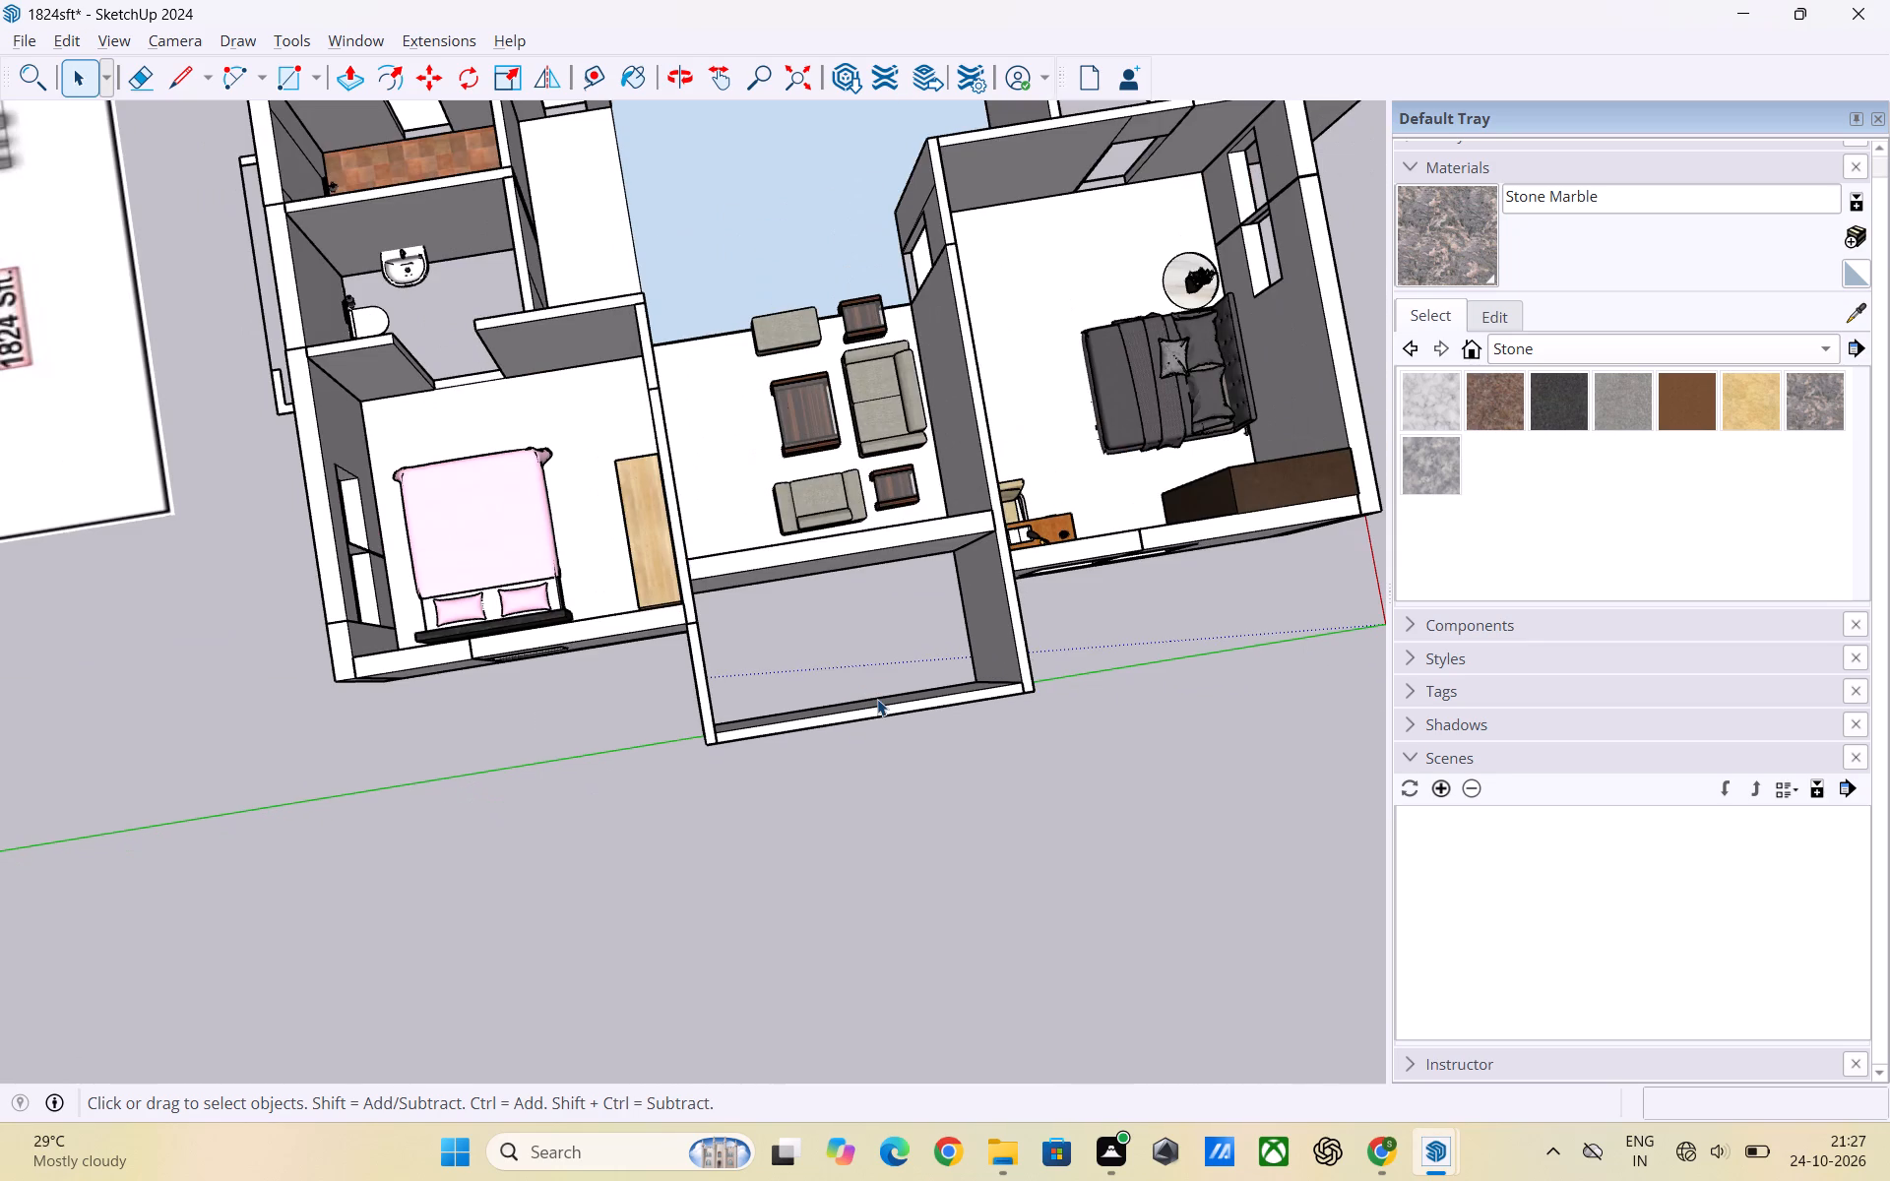
pyautogui.scroll(-4, 877, 699)
pyautogui.moveTo(848, 751); pyautogui.dragTo(848, 757, button='middle')
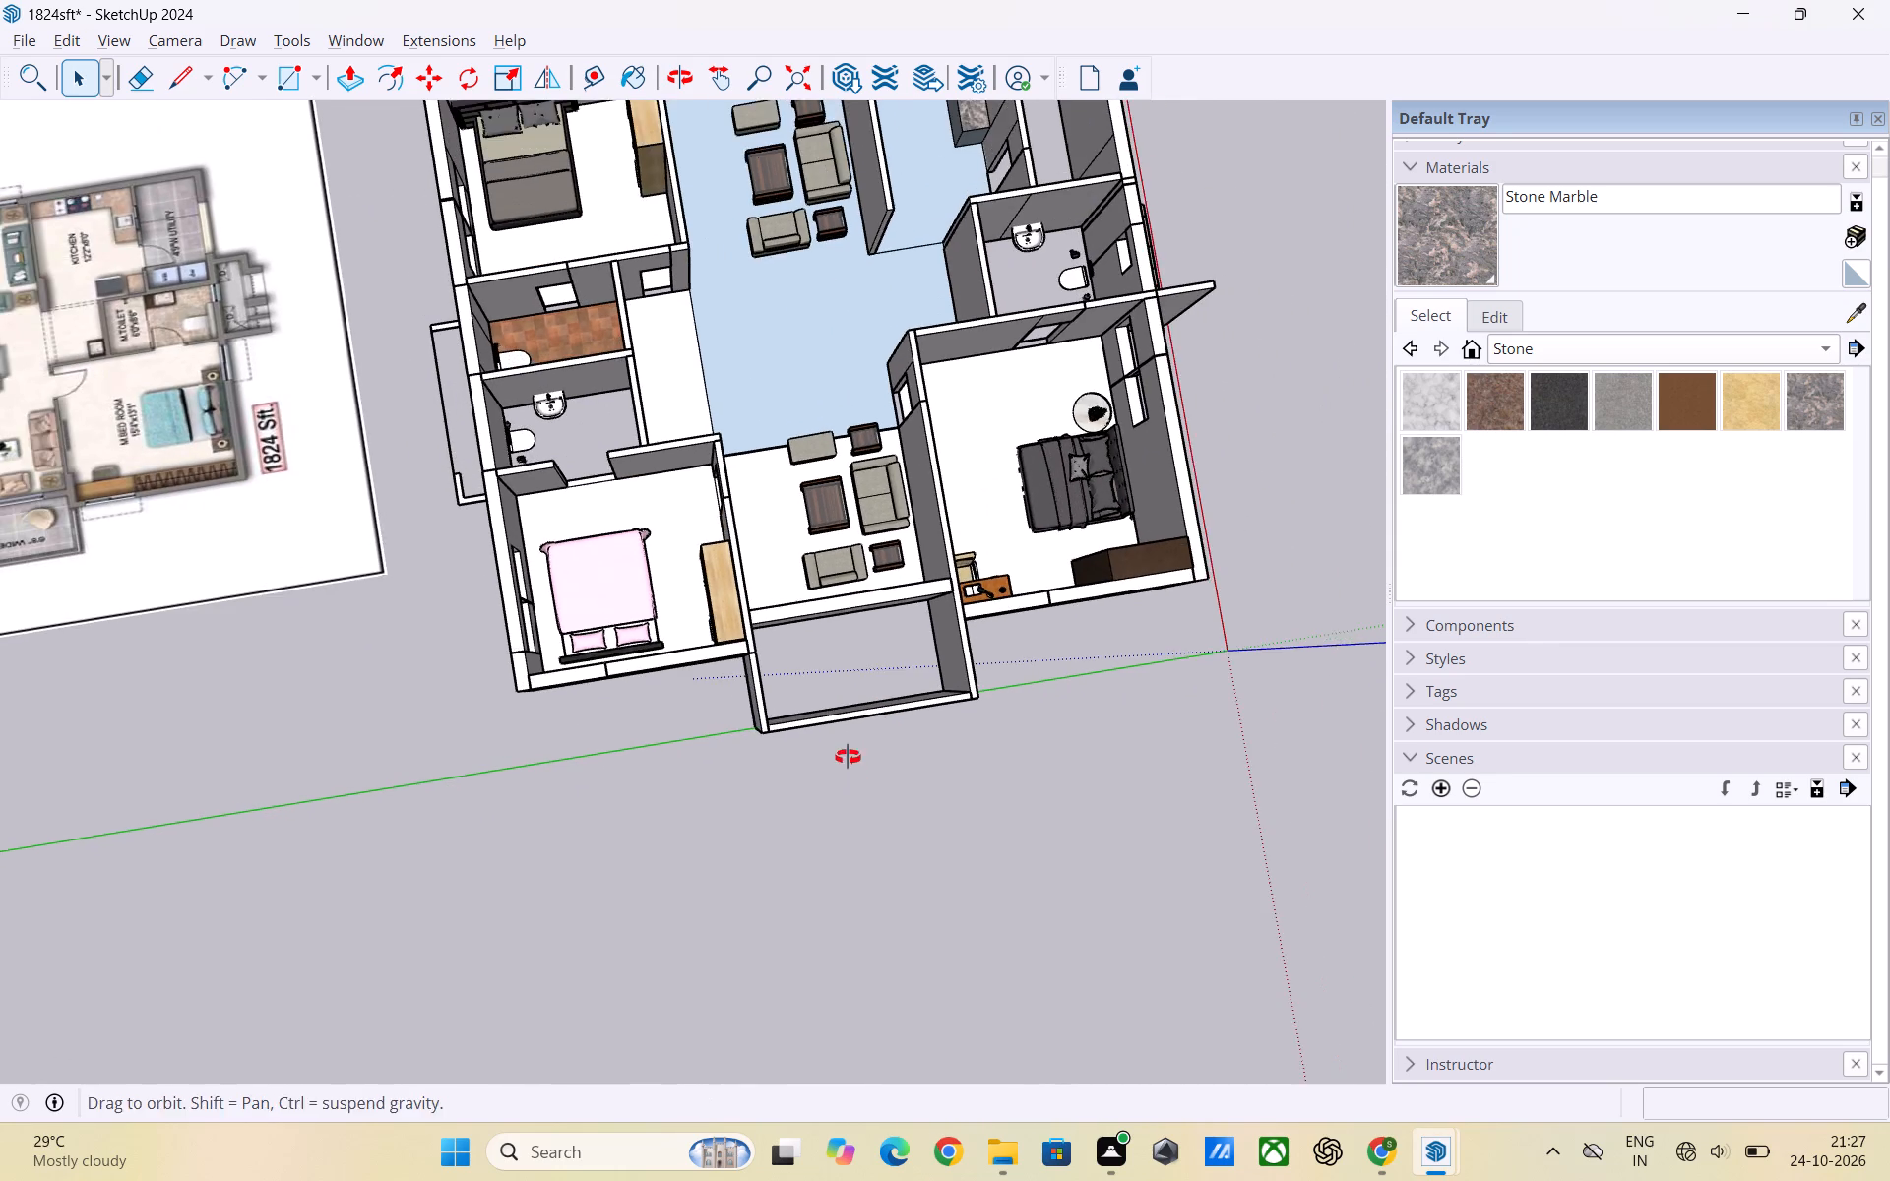
pyautogui.moveTo(848, 757); pyautogui.dragTo(837, 793, button='middle')
pyautogui.scroll(-3, 781, 796)
pyautogui.moveTo(792, 794); pyautogui.dragTo(760, 793, button='middle')
pyautogui.scroll(-5, 879, 770)
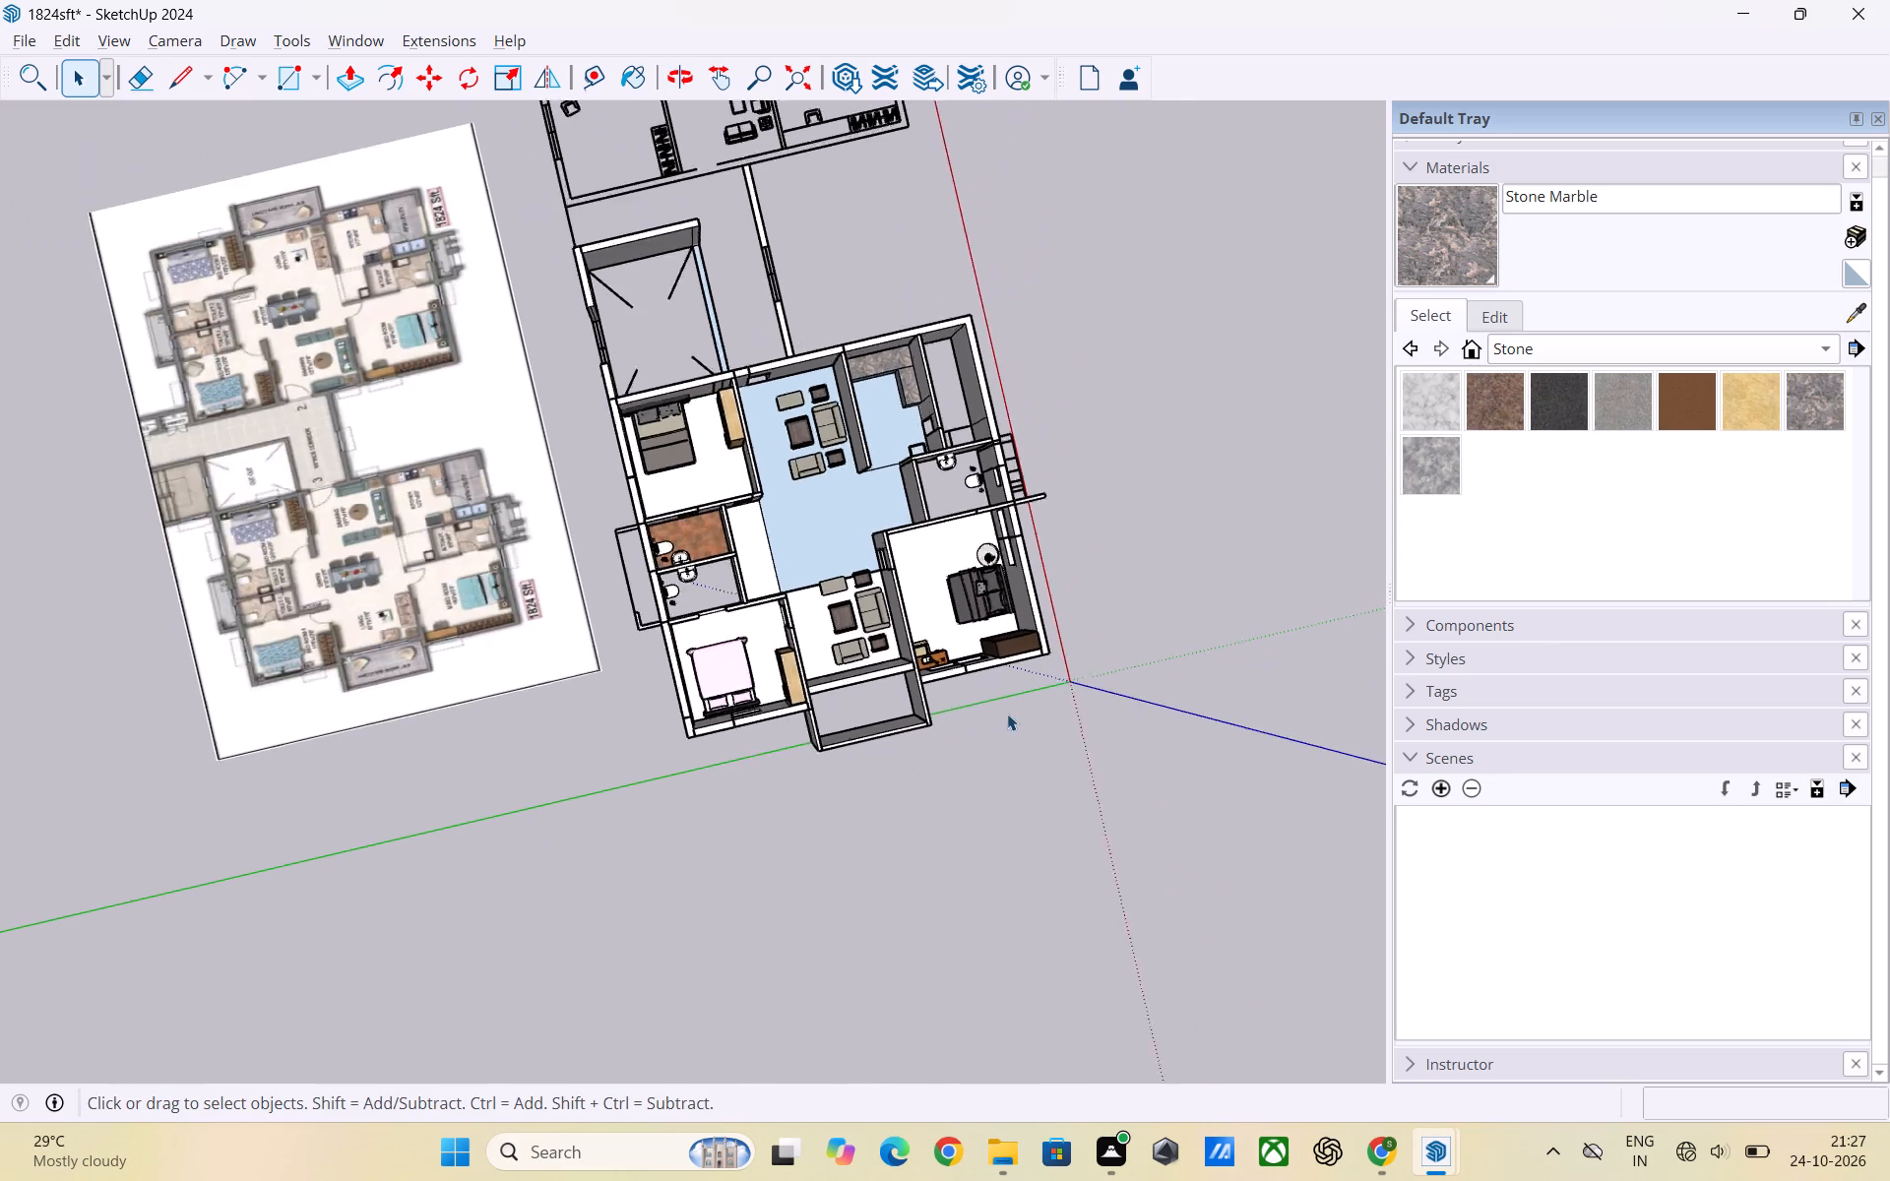
pyautogui.scroll(-1, 1007, 714)
pyautogui.scroll(3, 1041, 755)
pyautogui.scroll(-3, 1088, 626)
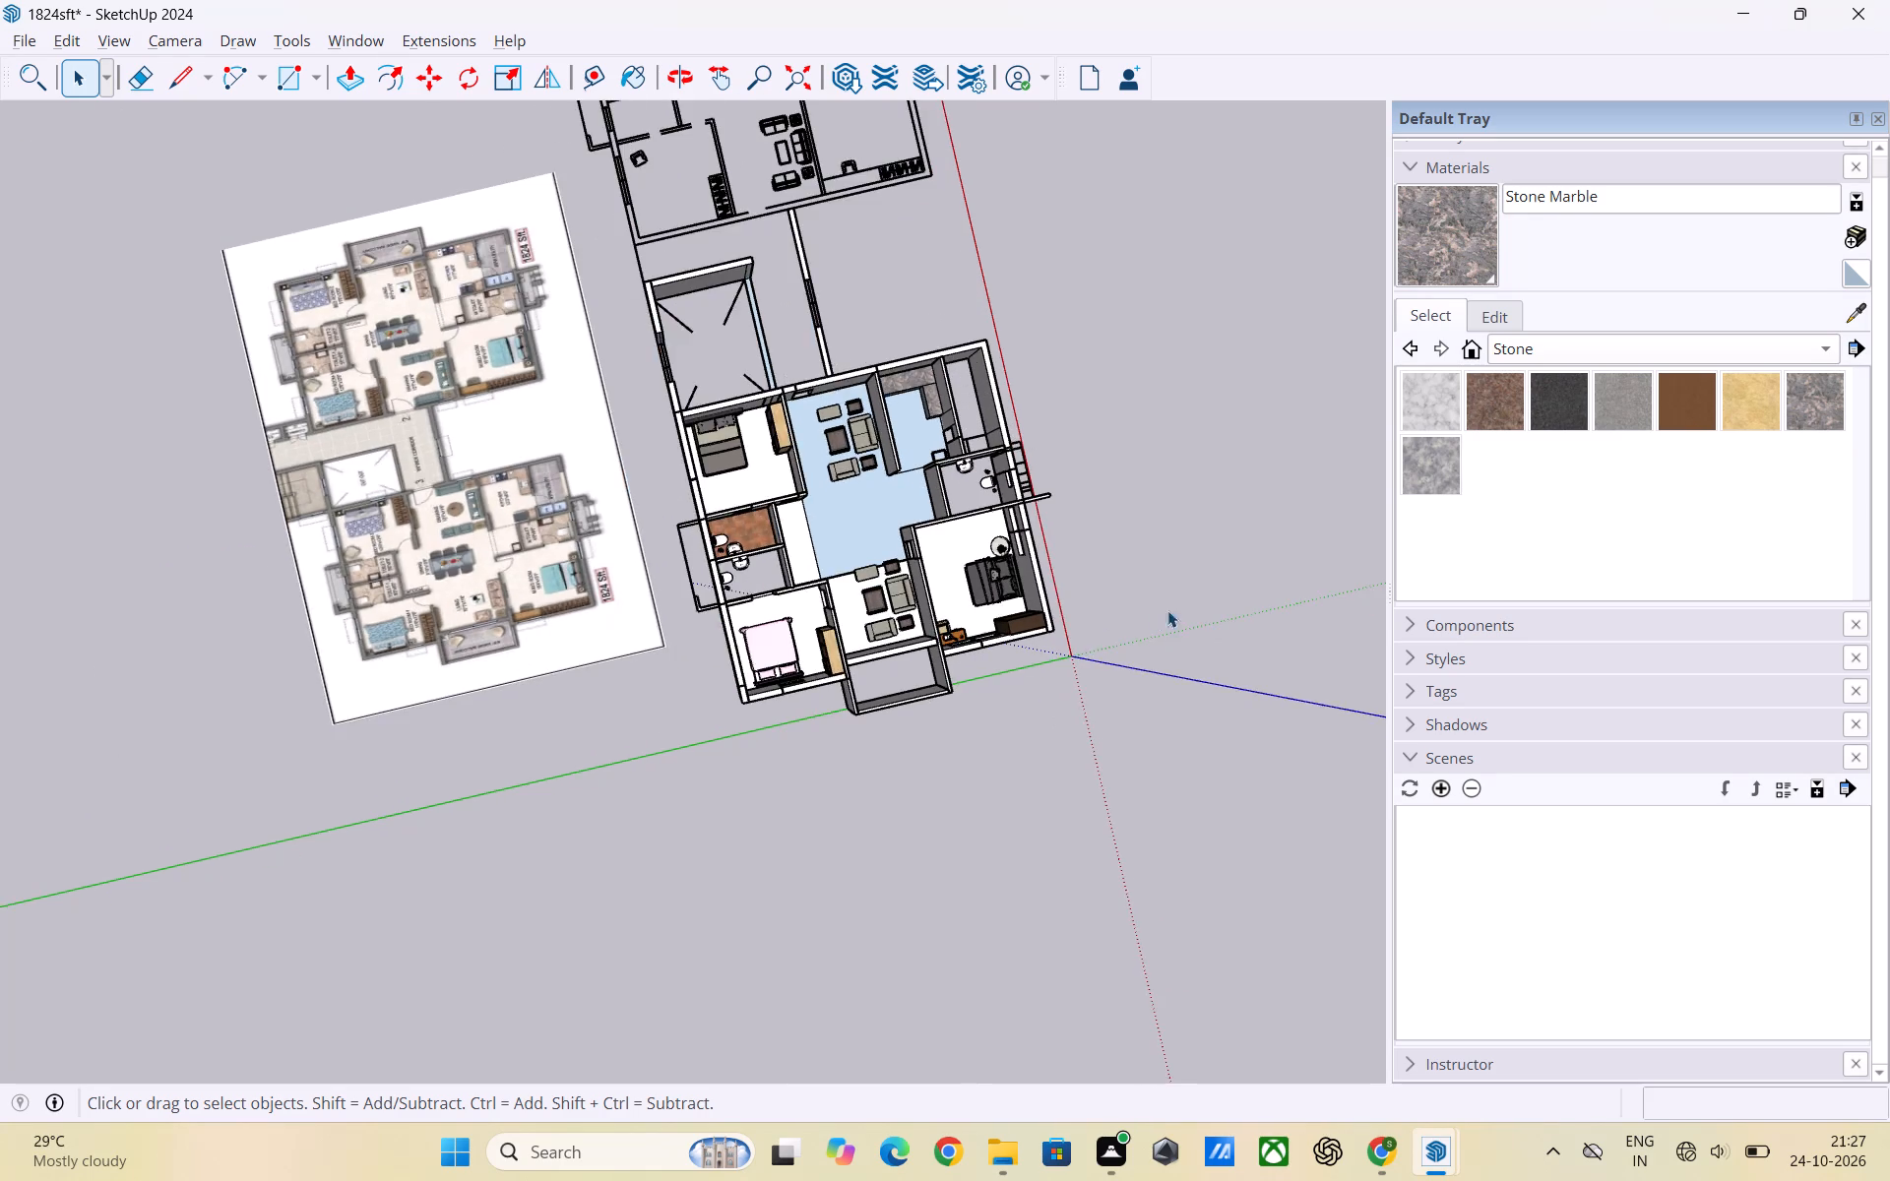
pyautogui.scroll(-3, 1173, 607)
pyautogui.moveTo(1192, 587); pyautogui.dragTo(1347, 621, button='middle')
pyautogui.scroll(-1, 1246, 571)
pyautogui.scroll(5, 1222, 619)
pyautogui.scroll(6, 1078, 584)
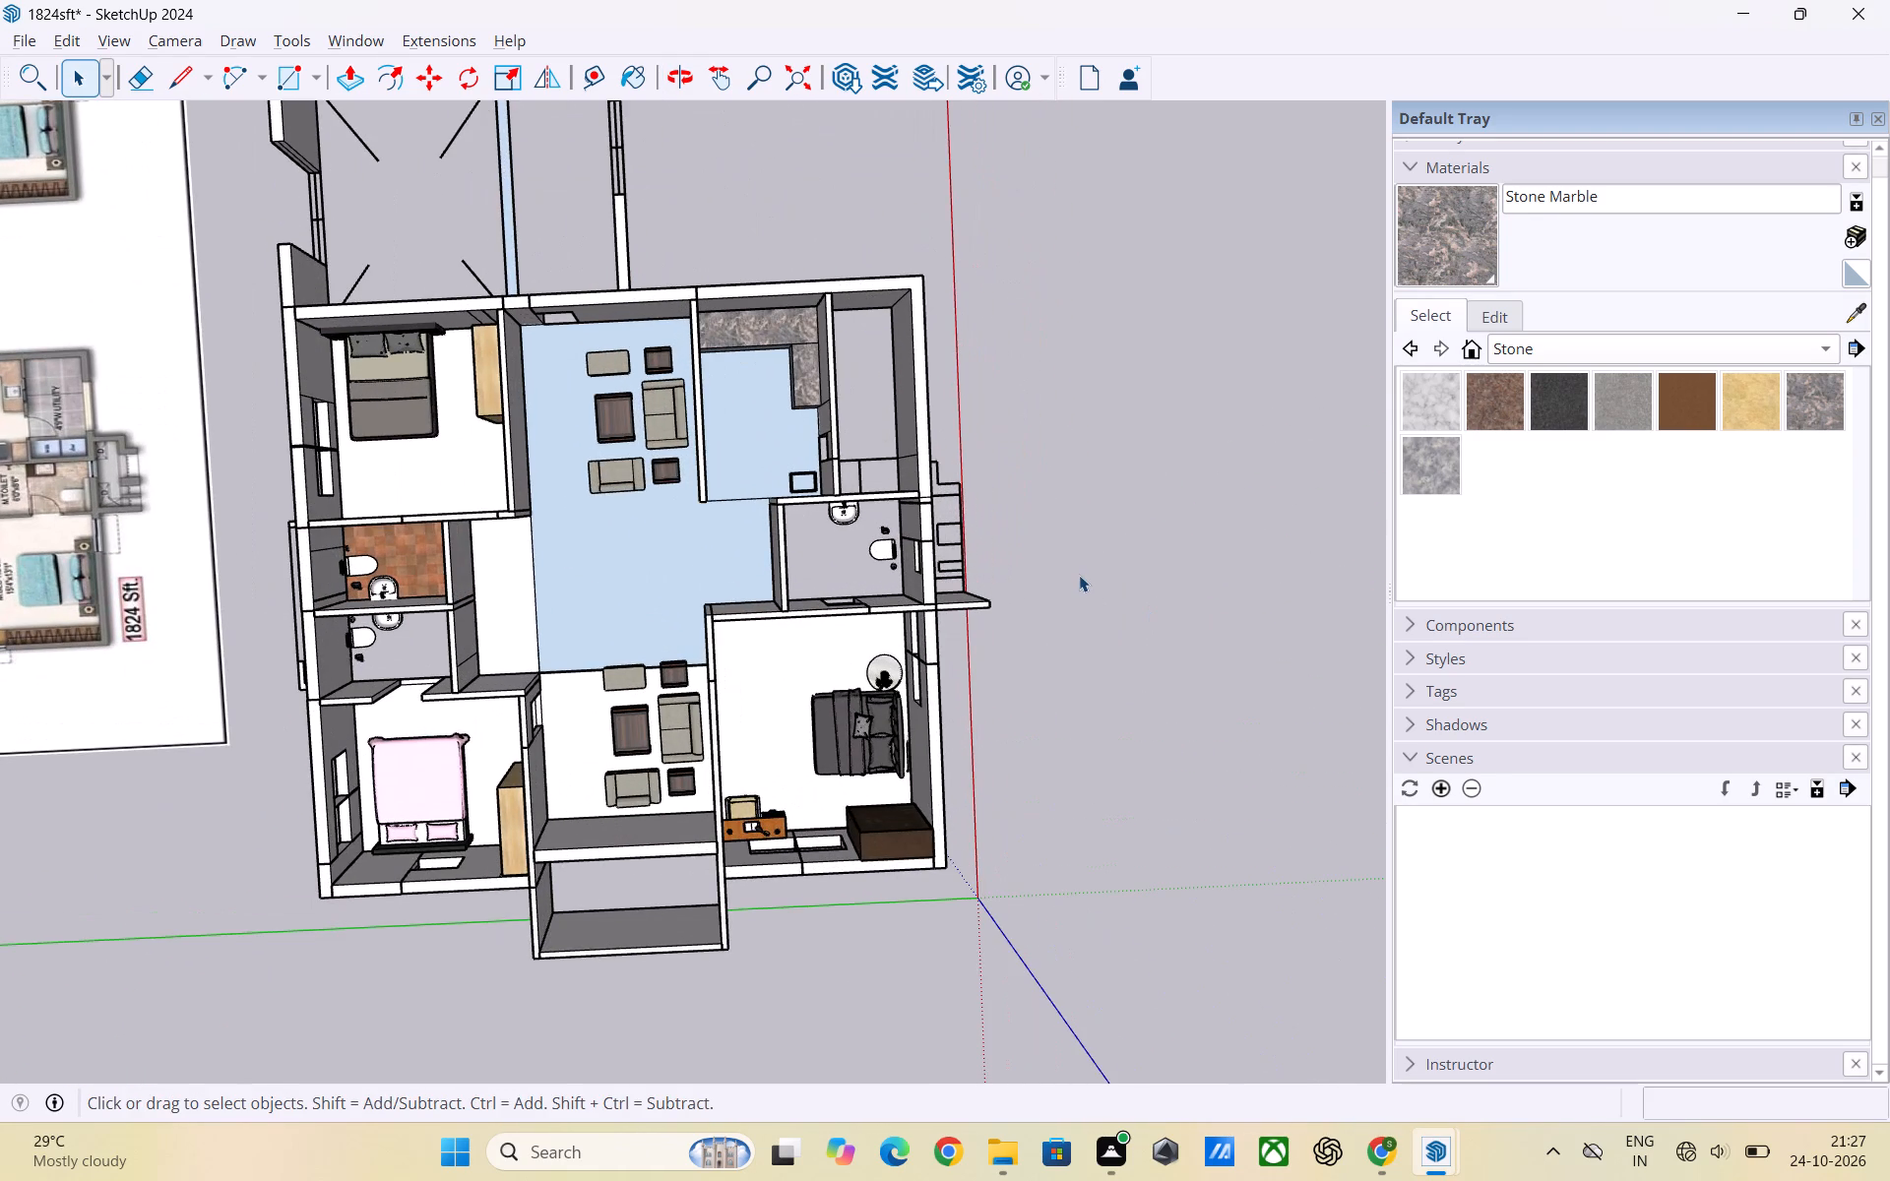
pyautogui.scroll(1, 1079, 575)
pyautogui.scroll(-2, 1079, 575)
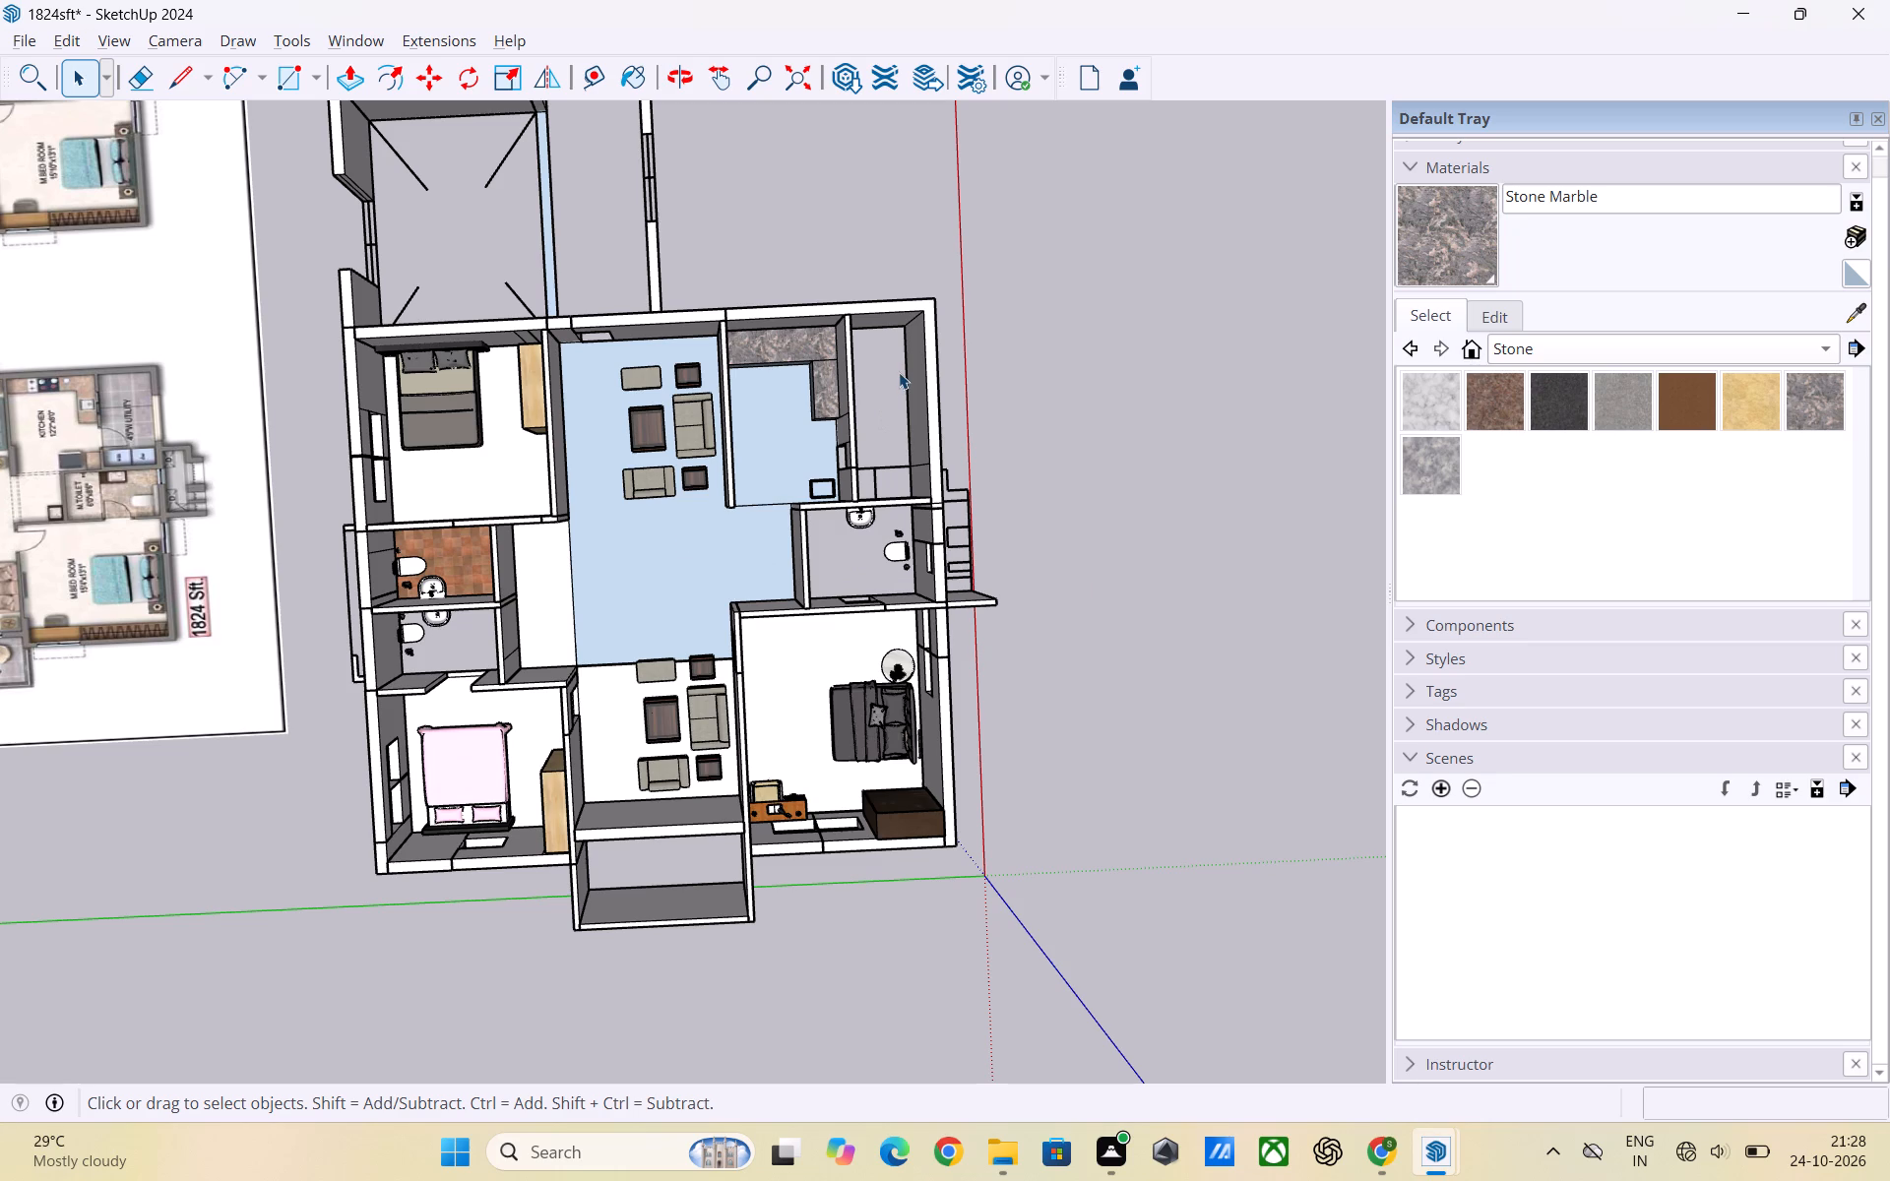
# Draw a horizontal rectangular floor face between opposite corners of the narrow utility room beside the kitchen, ending at its cross line.
pyautogui.scroll(6, 869, 347)
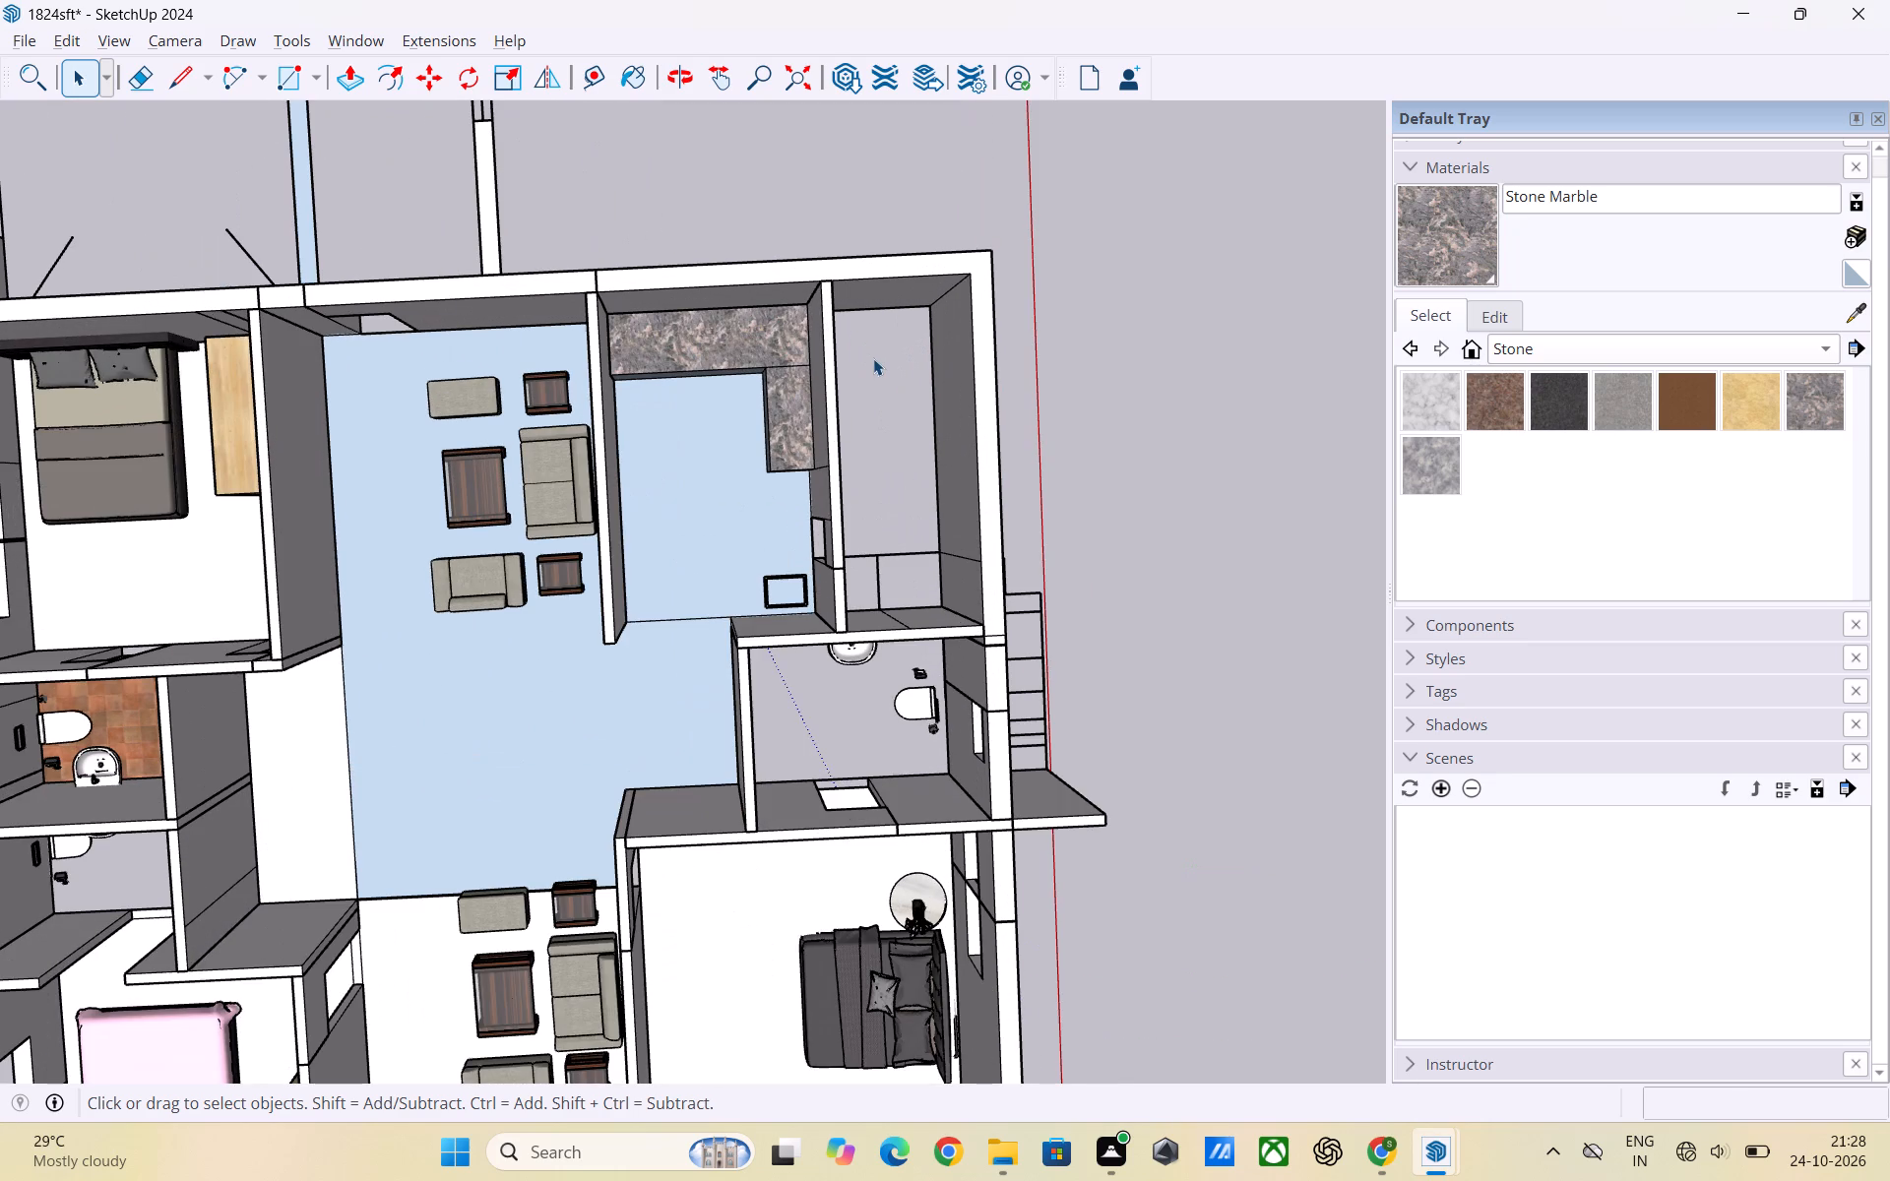
pyautogui.press('r')
pyautogui.scroll(6, 840, 324)
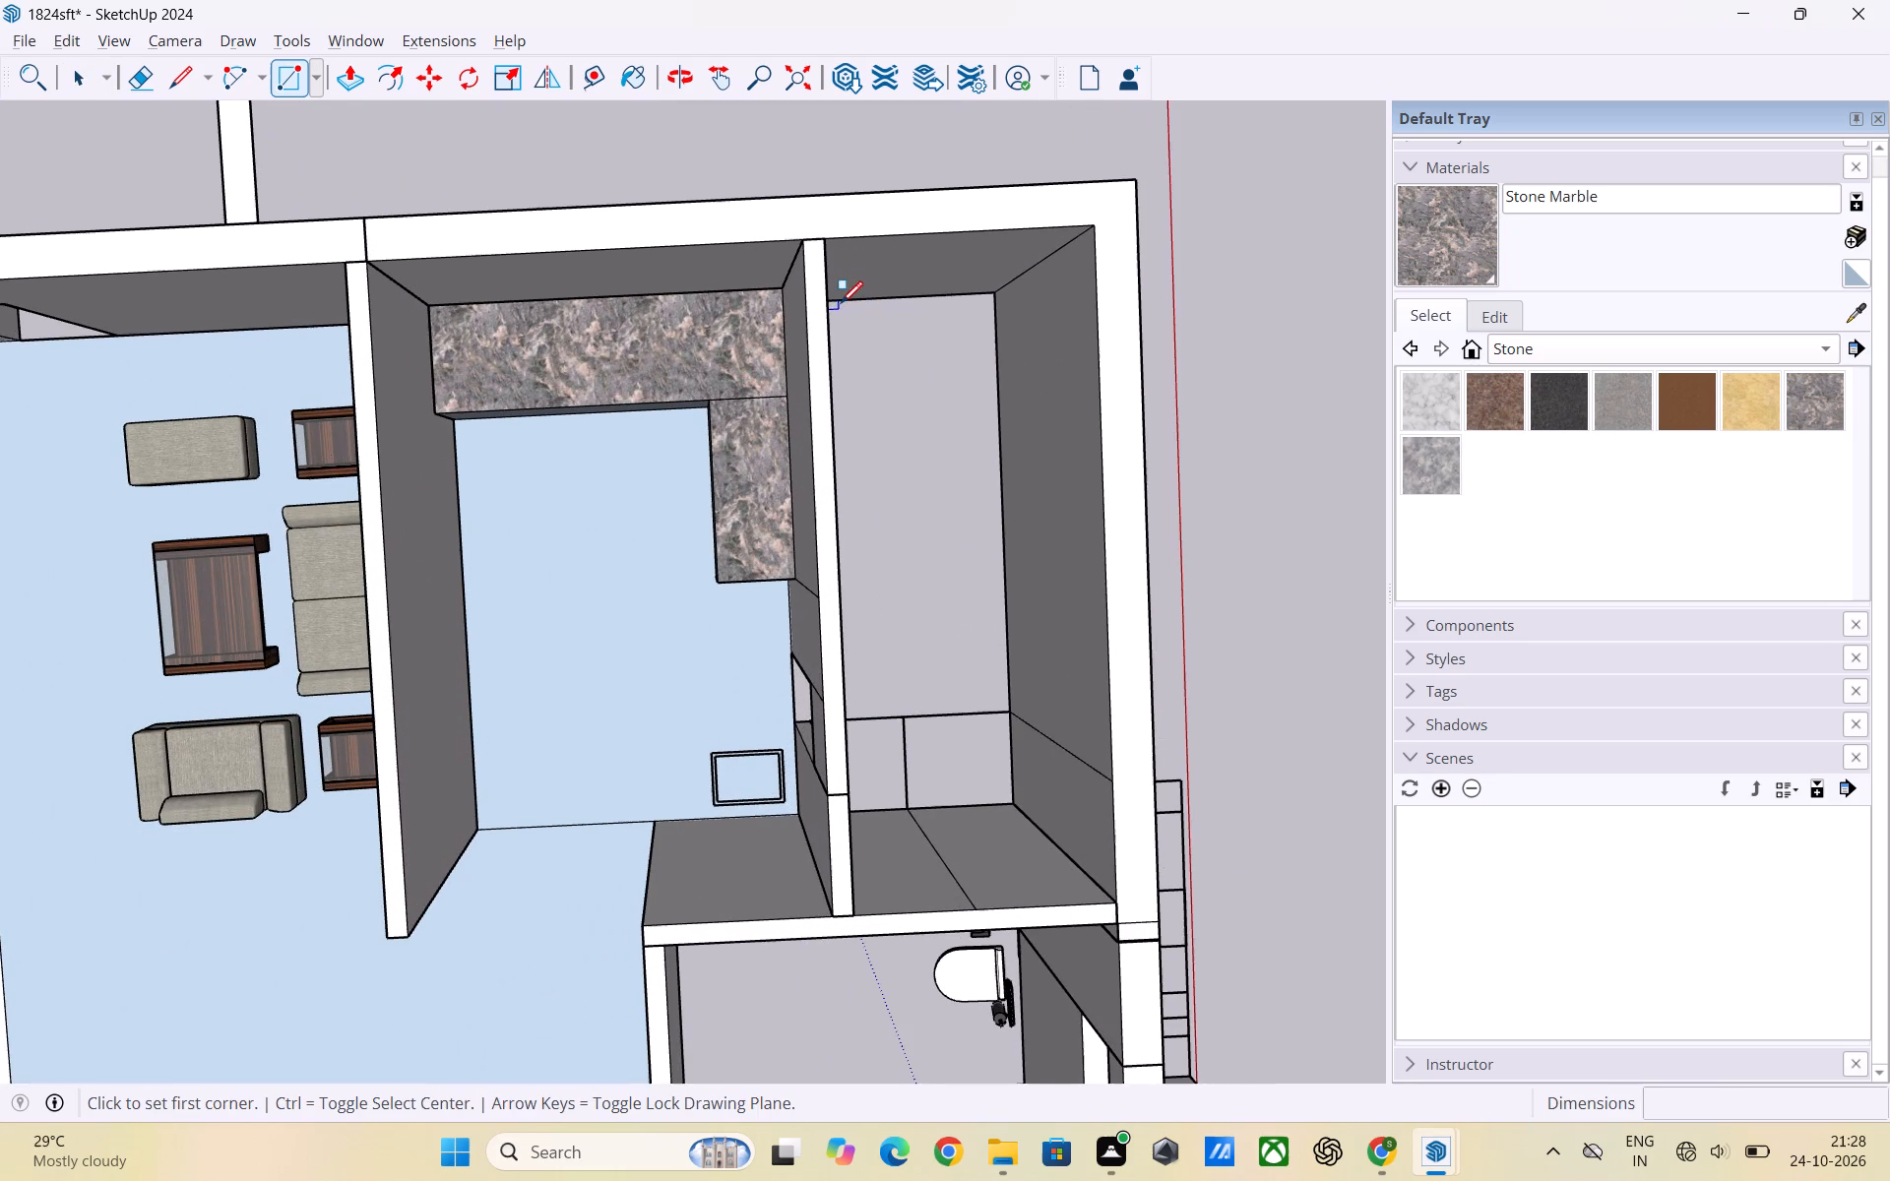
pyautogui.click(996, 292)
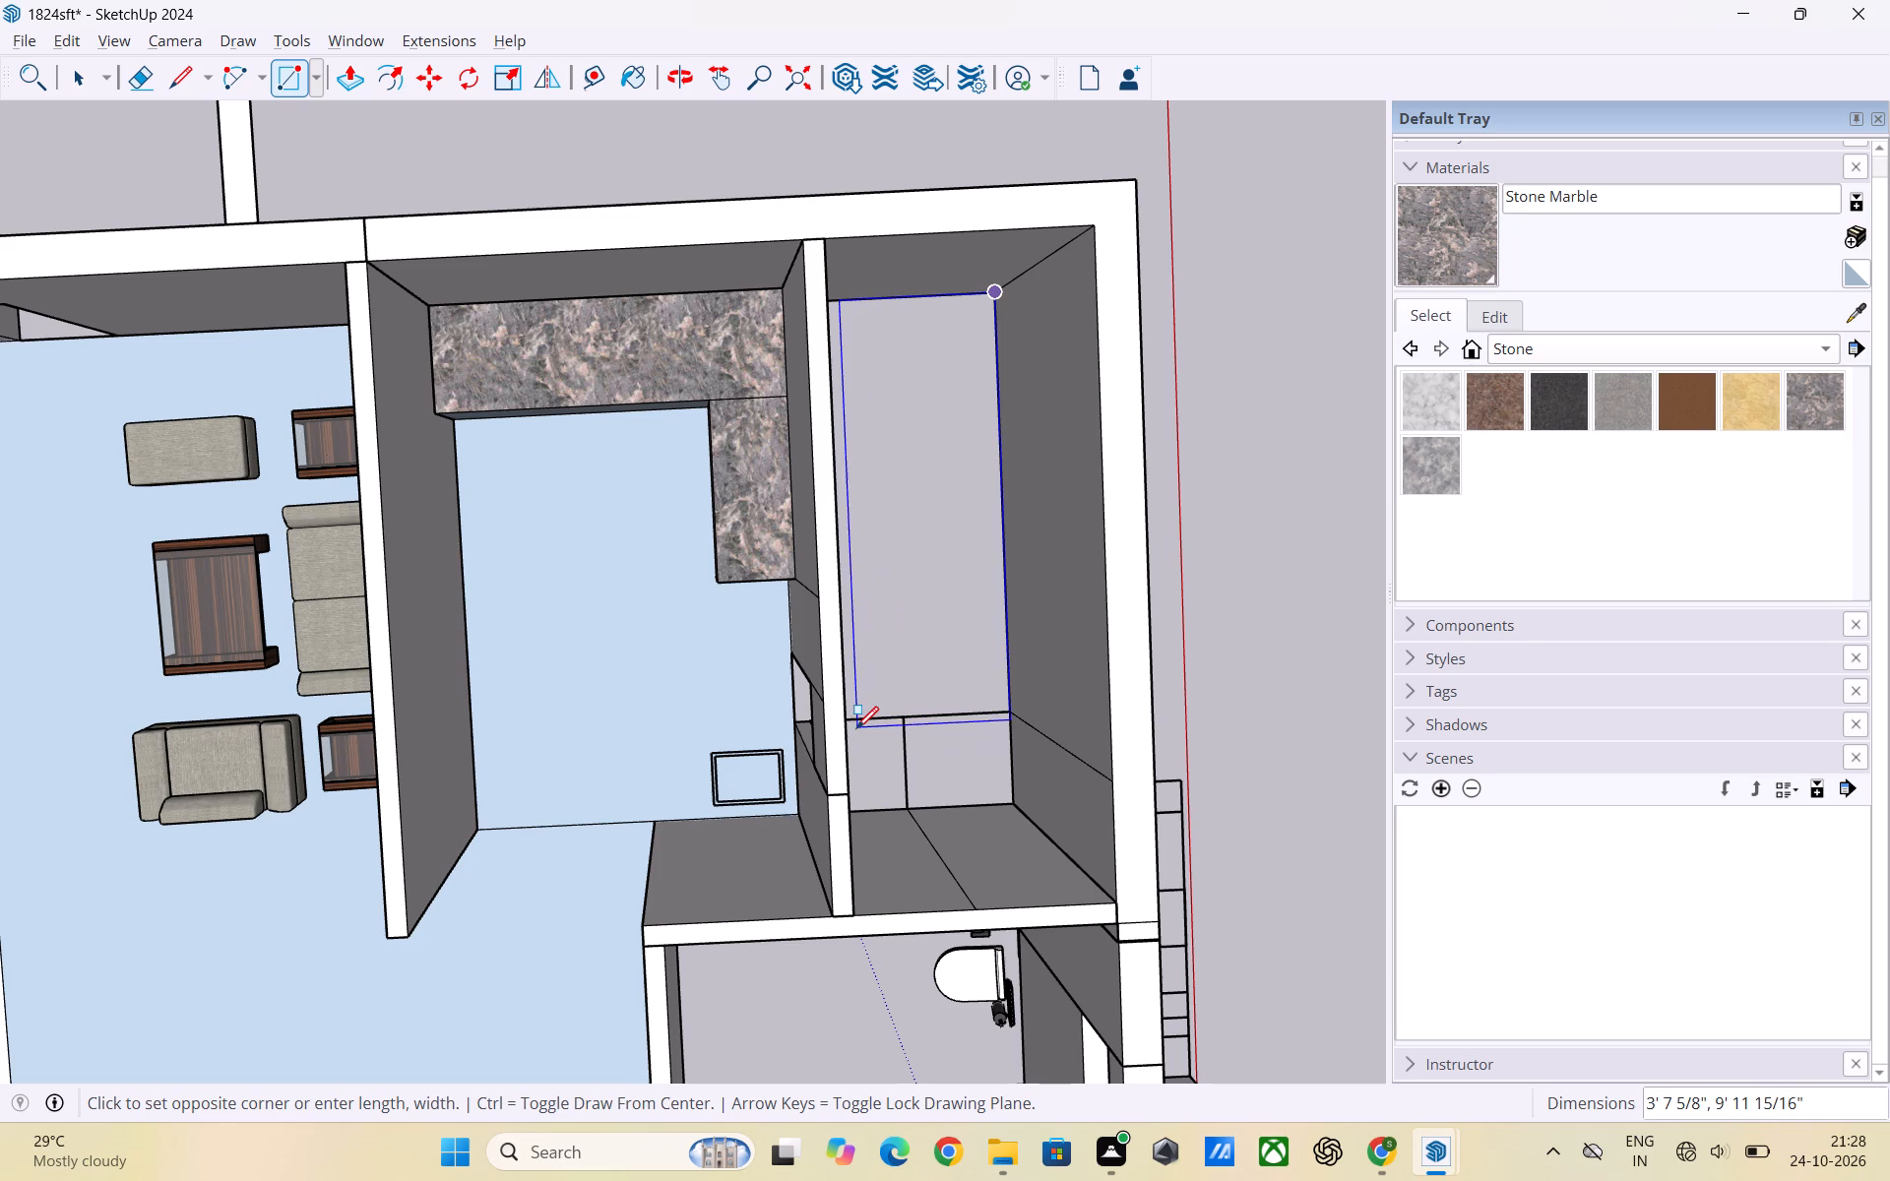
pyautogui.press('Up')
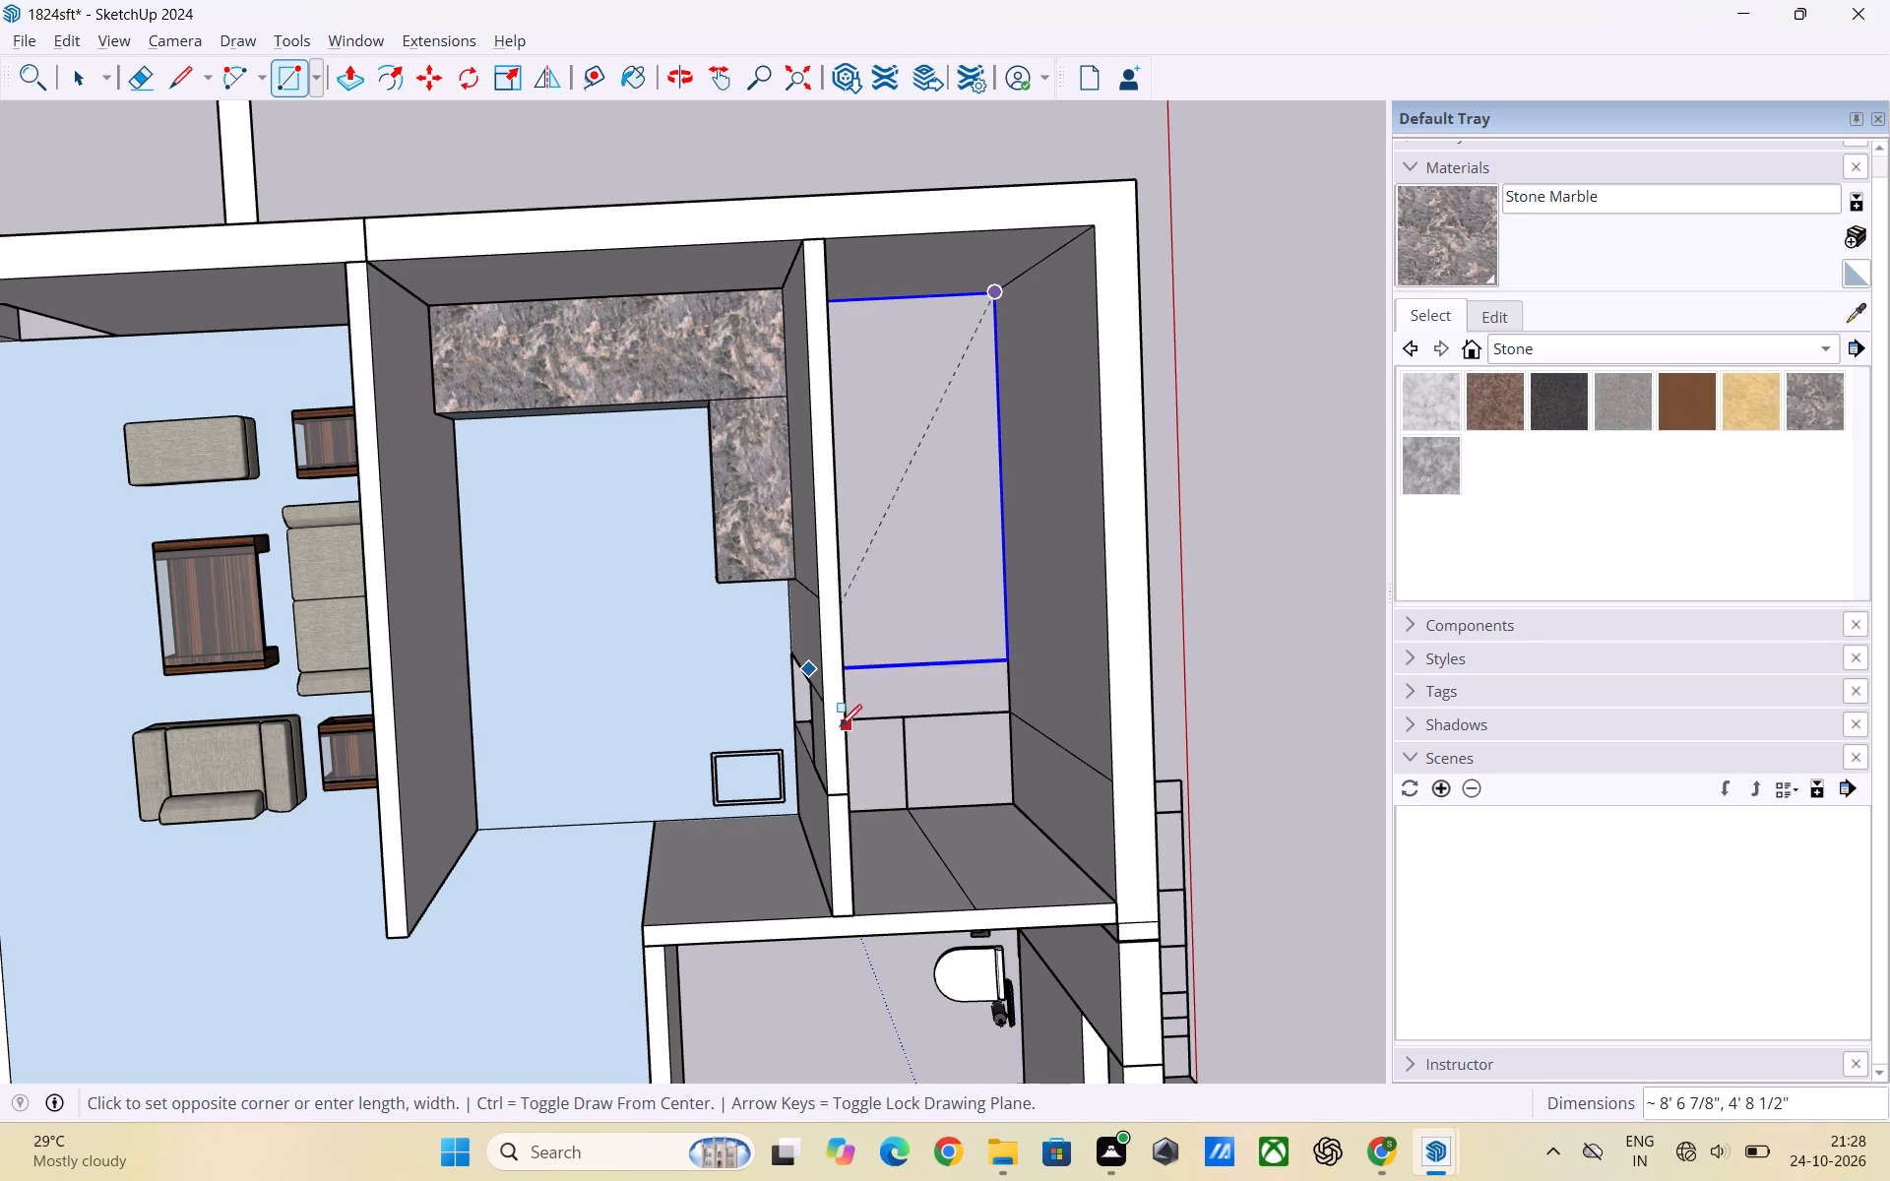
pyautogui.scroll(4, 840, 726)
pyautogui.moveTo(850, 725); pyautogui.dragTo(660, 720, button='middle')
pyautogui.scroll(7, 902, 598)
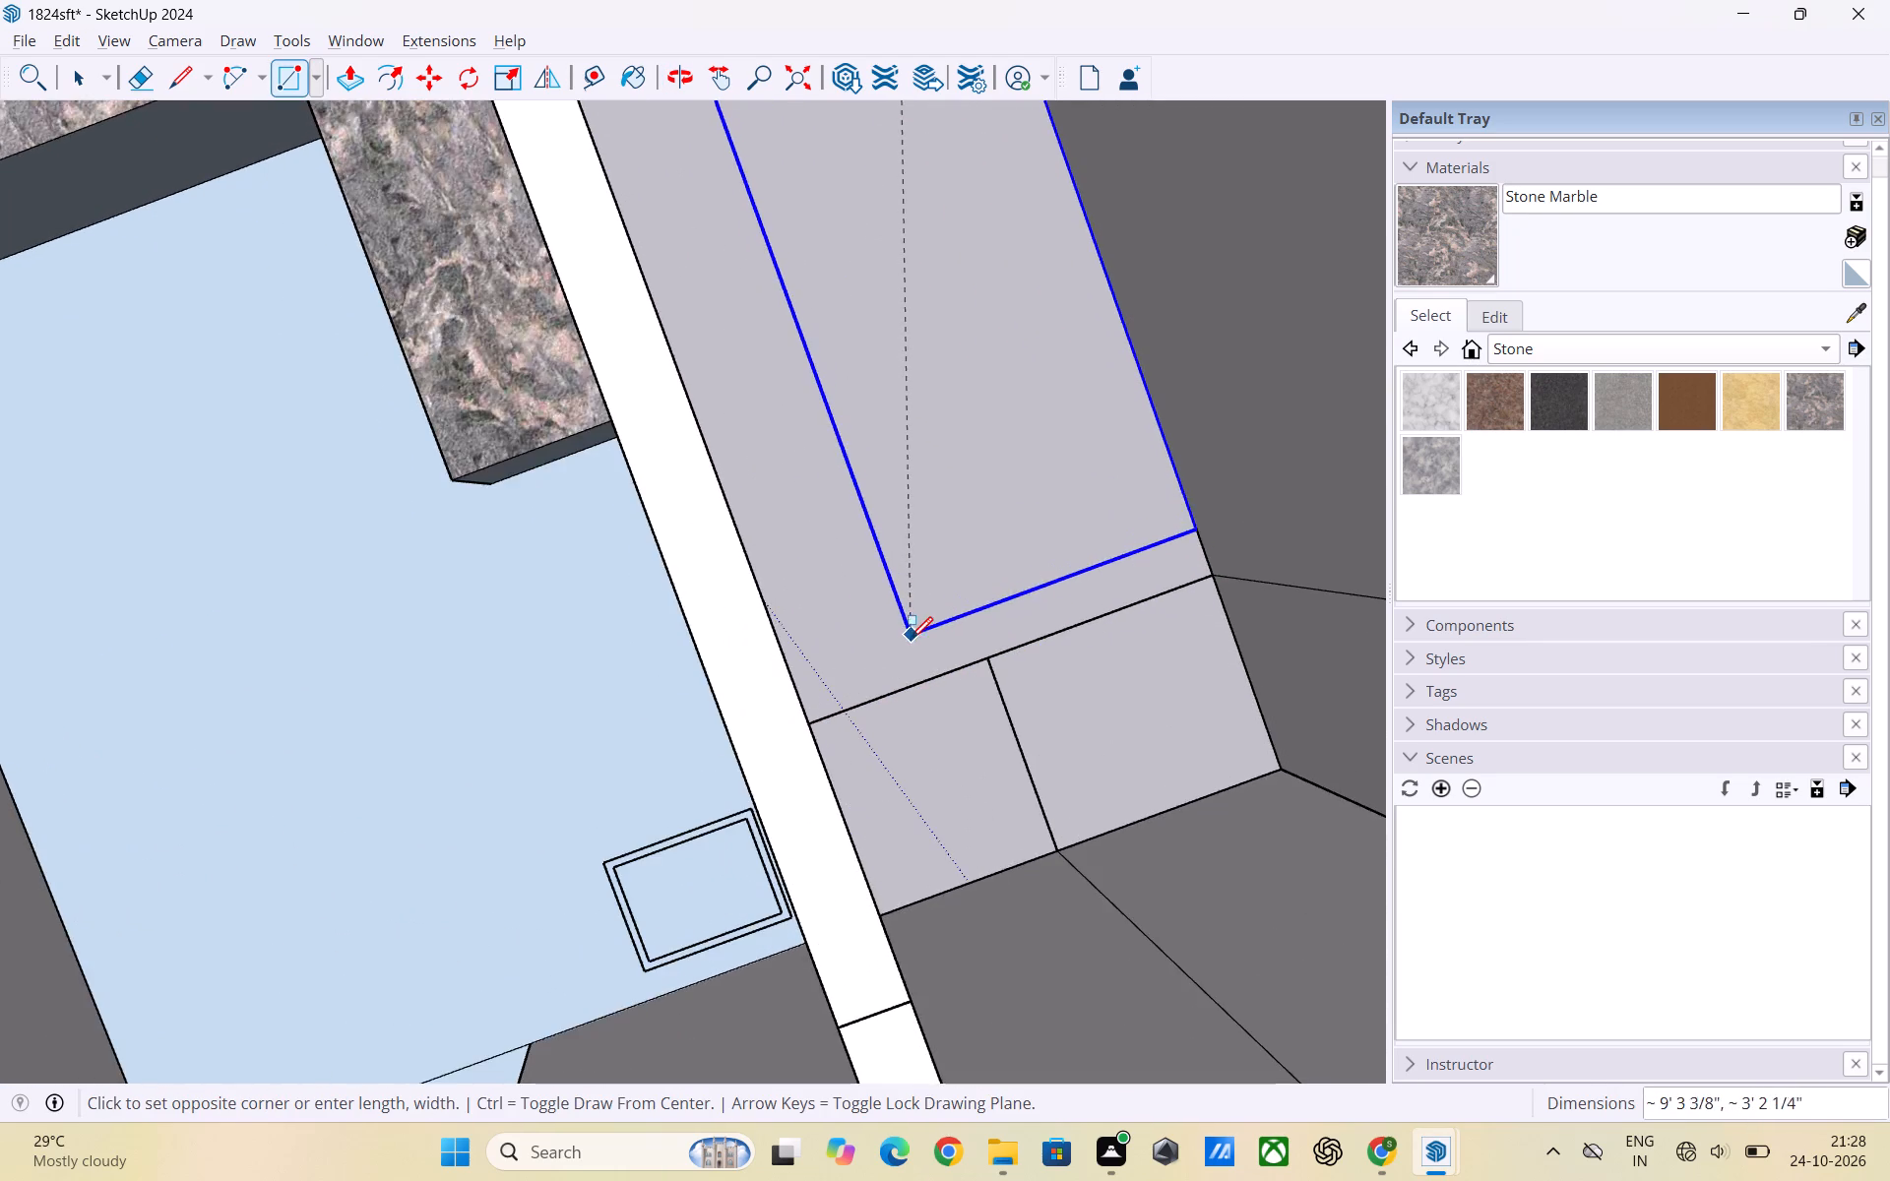
pyautogui.moveTo(911, 639); pyautogui.dragTo(715, 690, button='middle')
pyautogui.scroll(3, 856, 625)
pyautogui.moveTo(866, 645); pyautogui.dragTo(665, 687, button='middle')
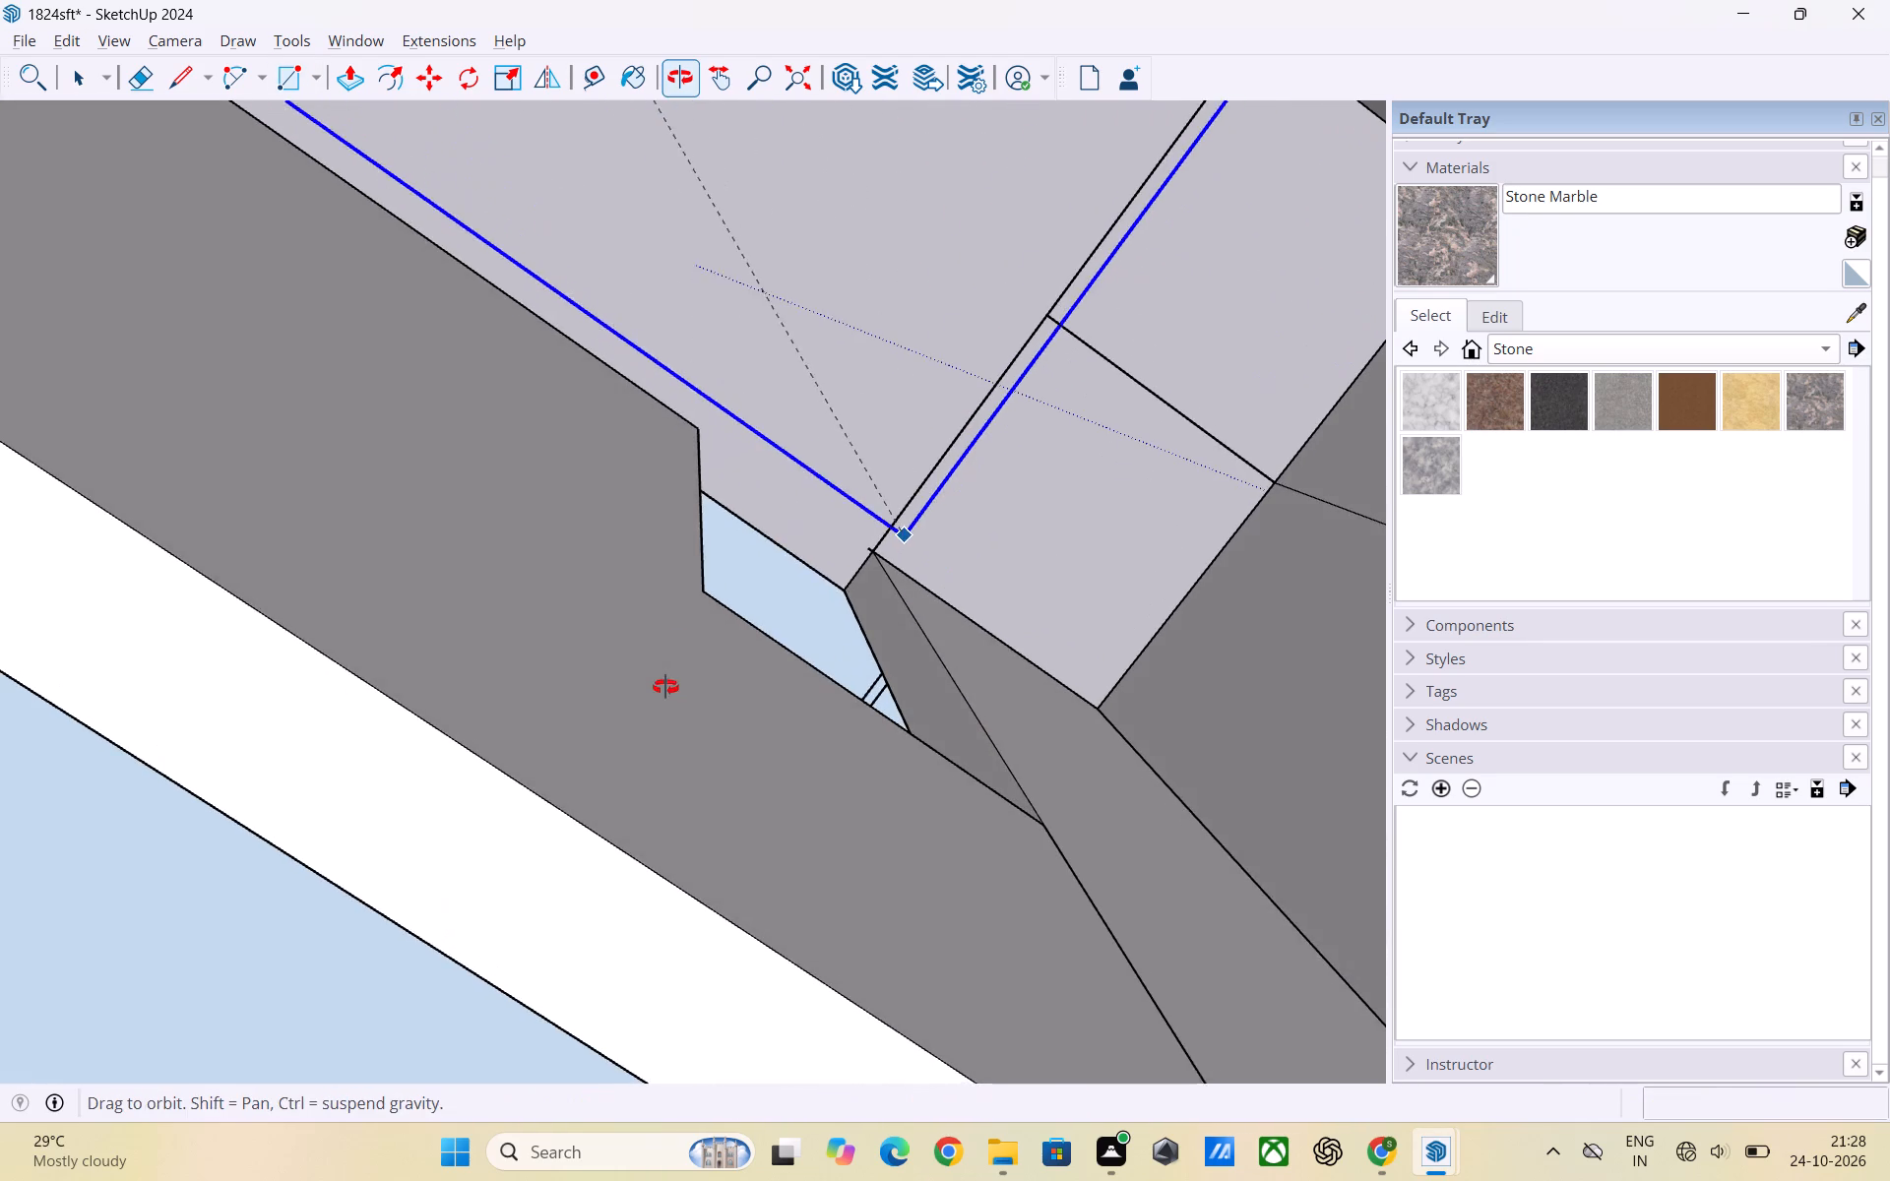
pyautogui.moveTo(665, 687); pyautogui.dragTo(664, 683, button='middle')
pyautogui.click(871, 563)
pyautogui.scroll(-7, 810, 561)
pyautogui.press('space')
pyautogui.scroll(-7, 820, 586)
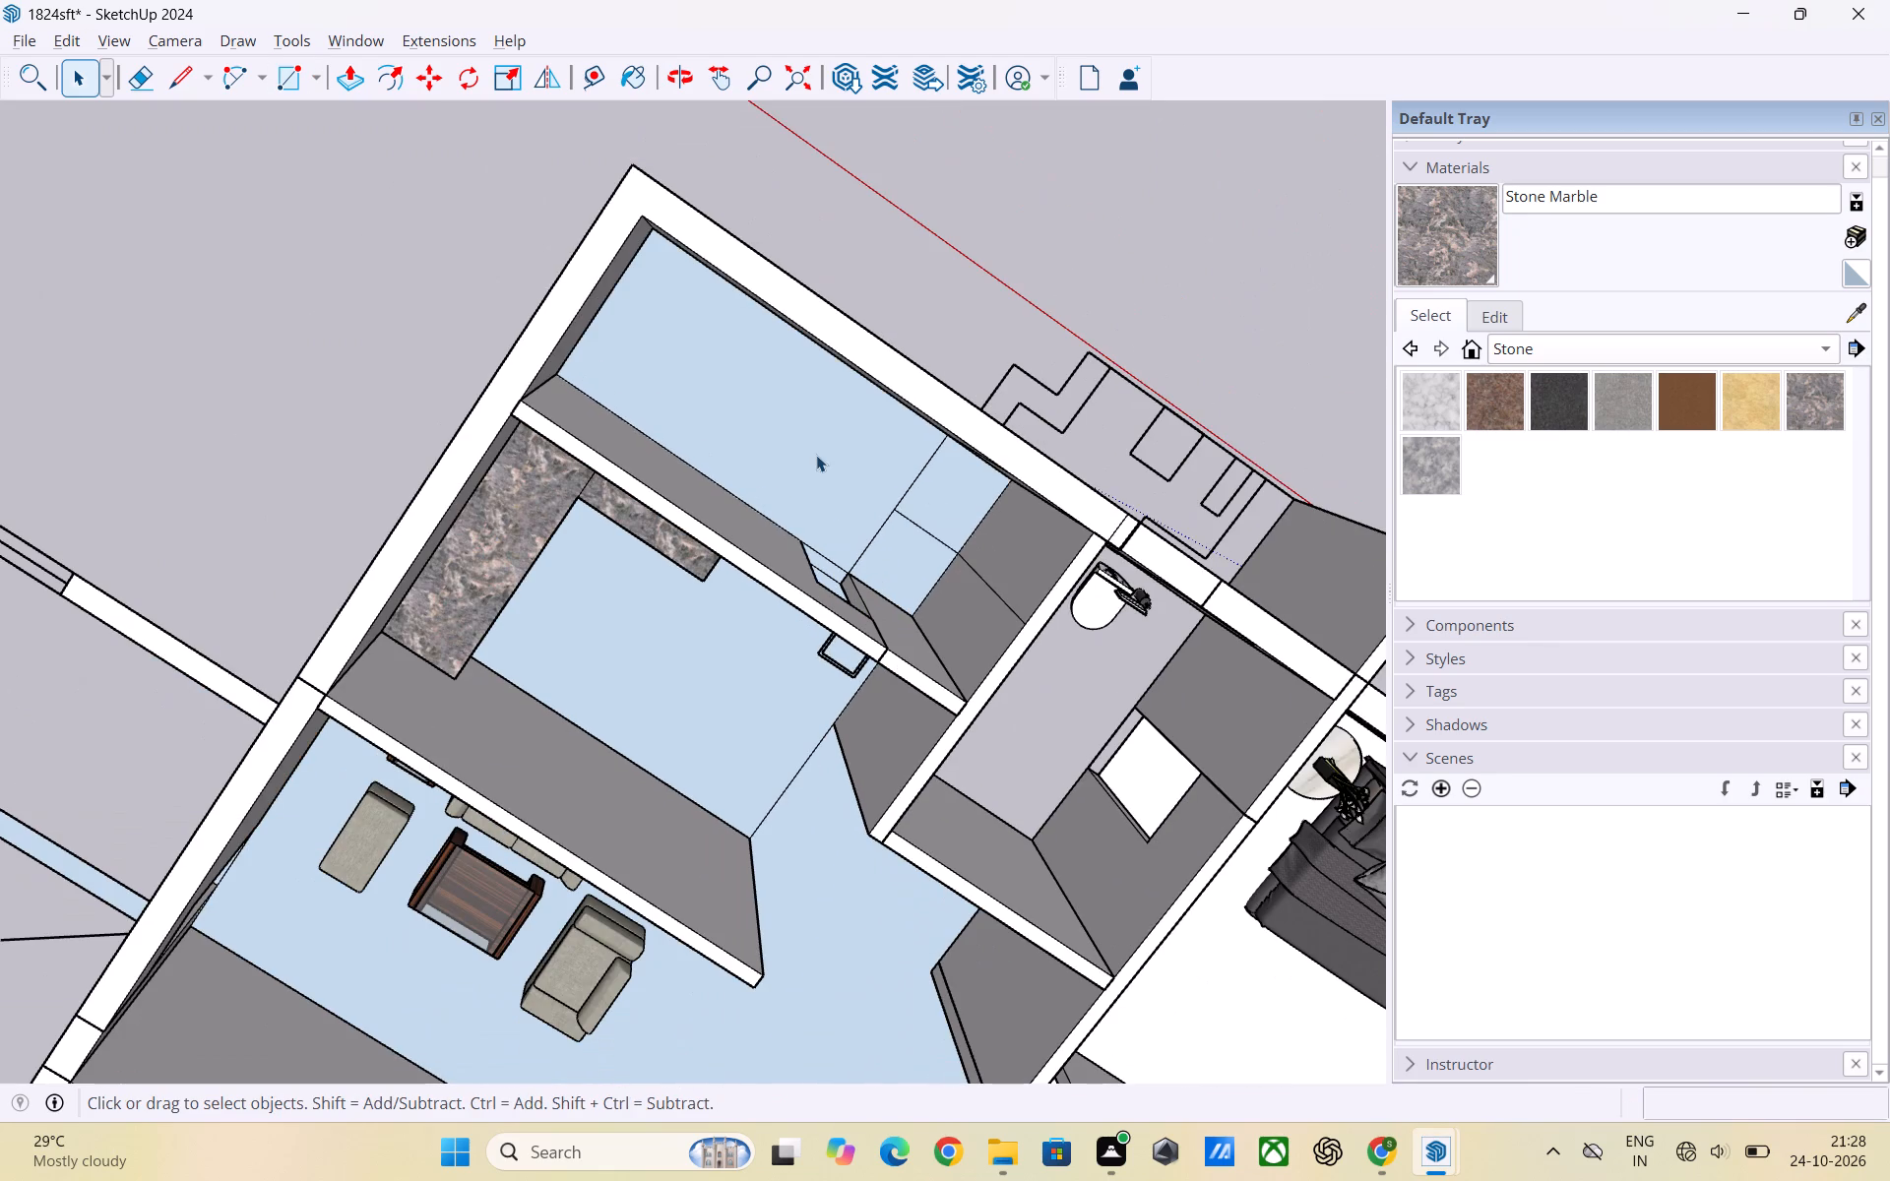
pyautogui.click(816, 455)
pyautogui.click(1132, 278)
# Examine the utility room, kitchen and remaining rooms beside the reference plan for areas that still need work.
pyautogui.scroll(3, 955, 477)
pyautogui.scroll(-1, 1010, 516)
pyautogui.moveTo(1010, 520); pyautogui.dragTo(810, 549, button='middle')
pyautogui.scroll(-9, 888, 507)
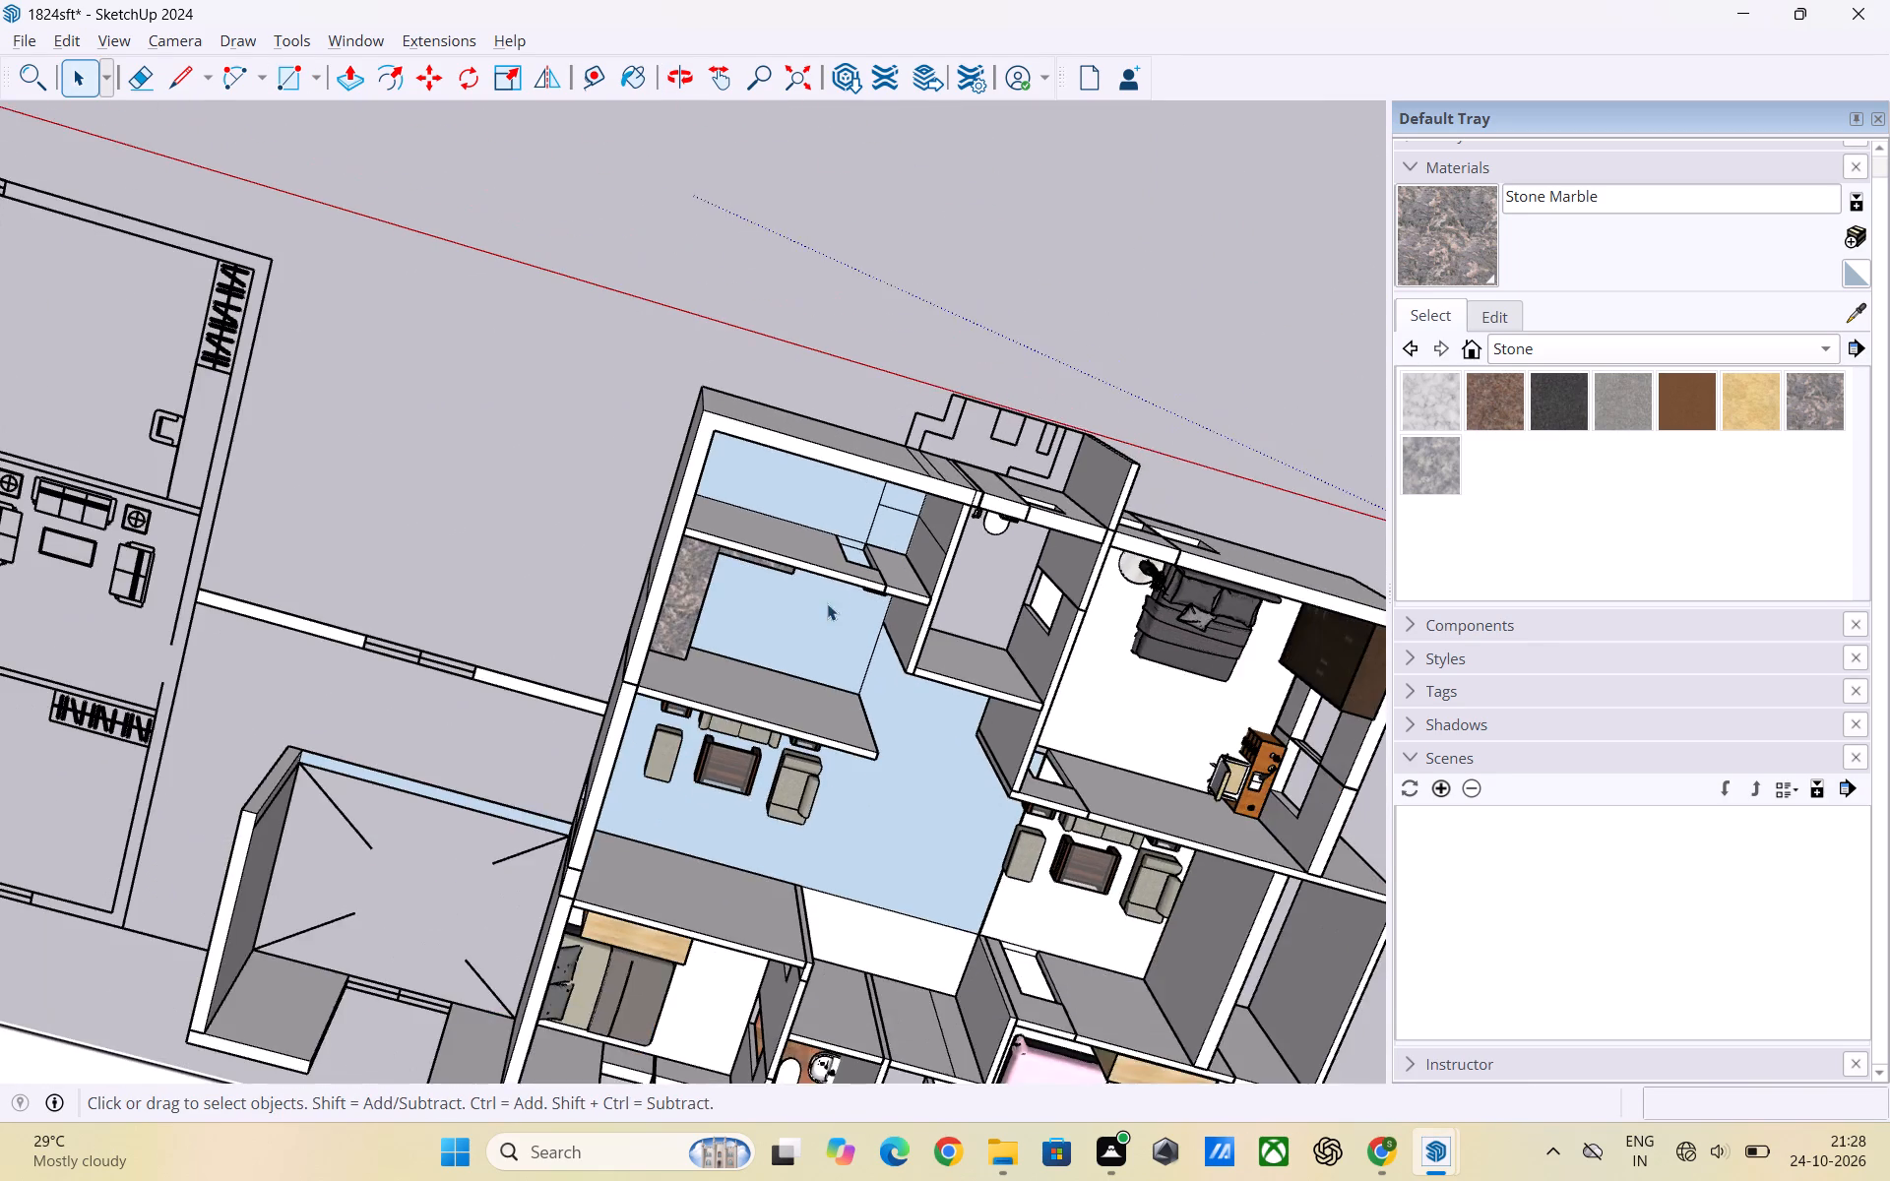
pyautogui.moveTo(827, 603); pyautogui.dragTo(860, 452, button='middle')
pyautogui.scroll(3, 892, 485)
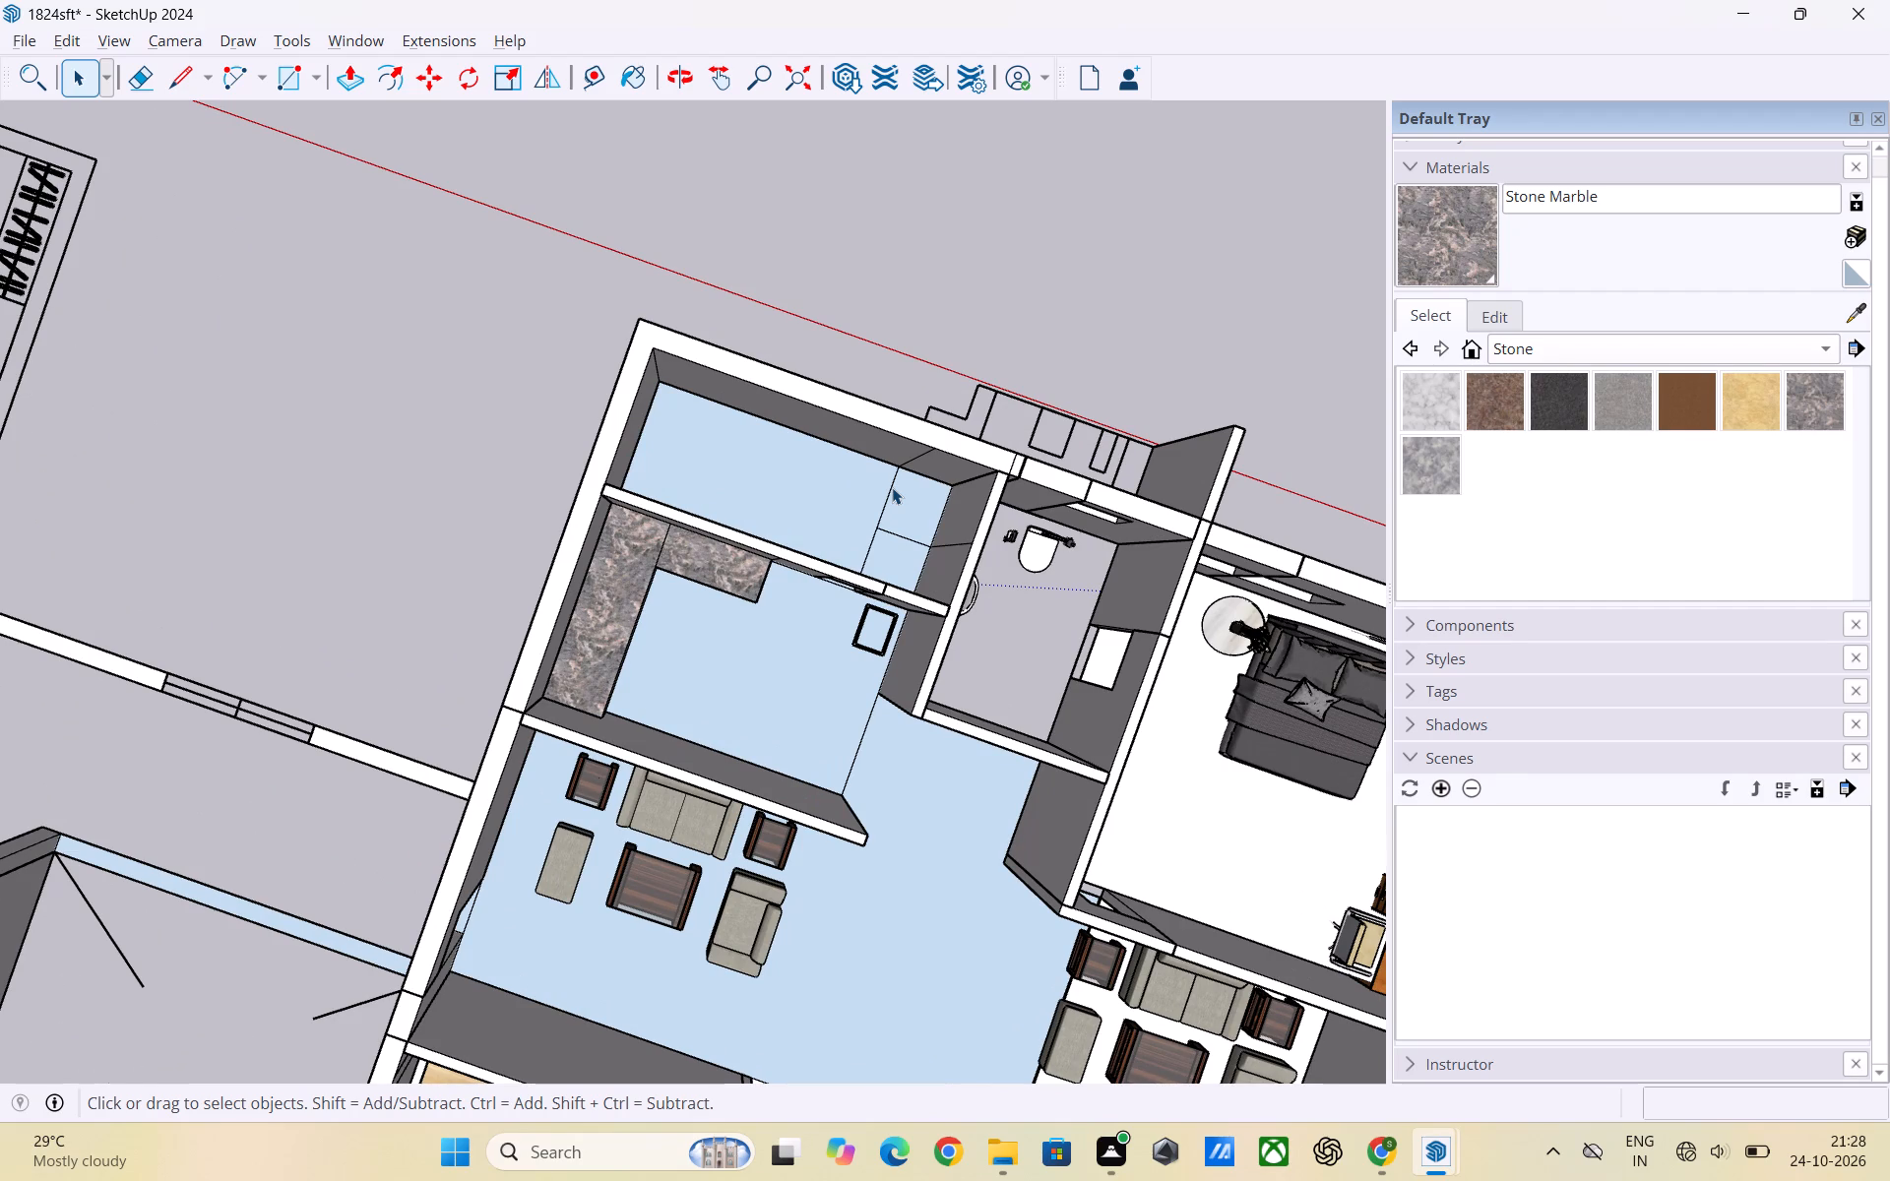
pyautogui.scroll(-2, 885, 584)
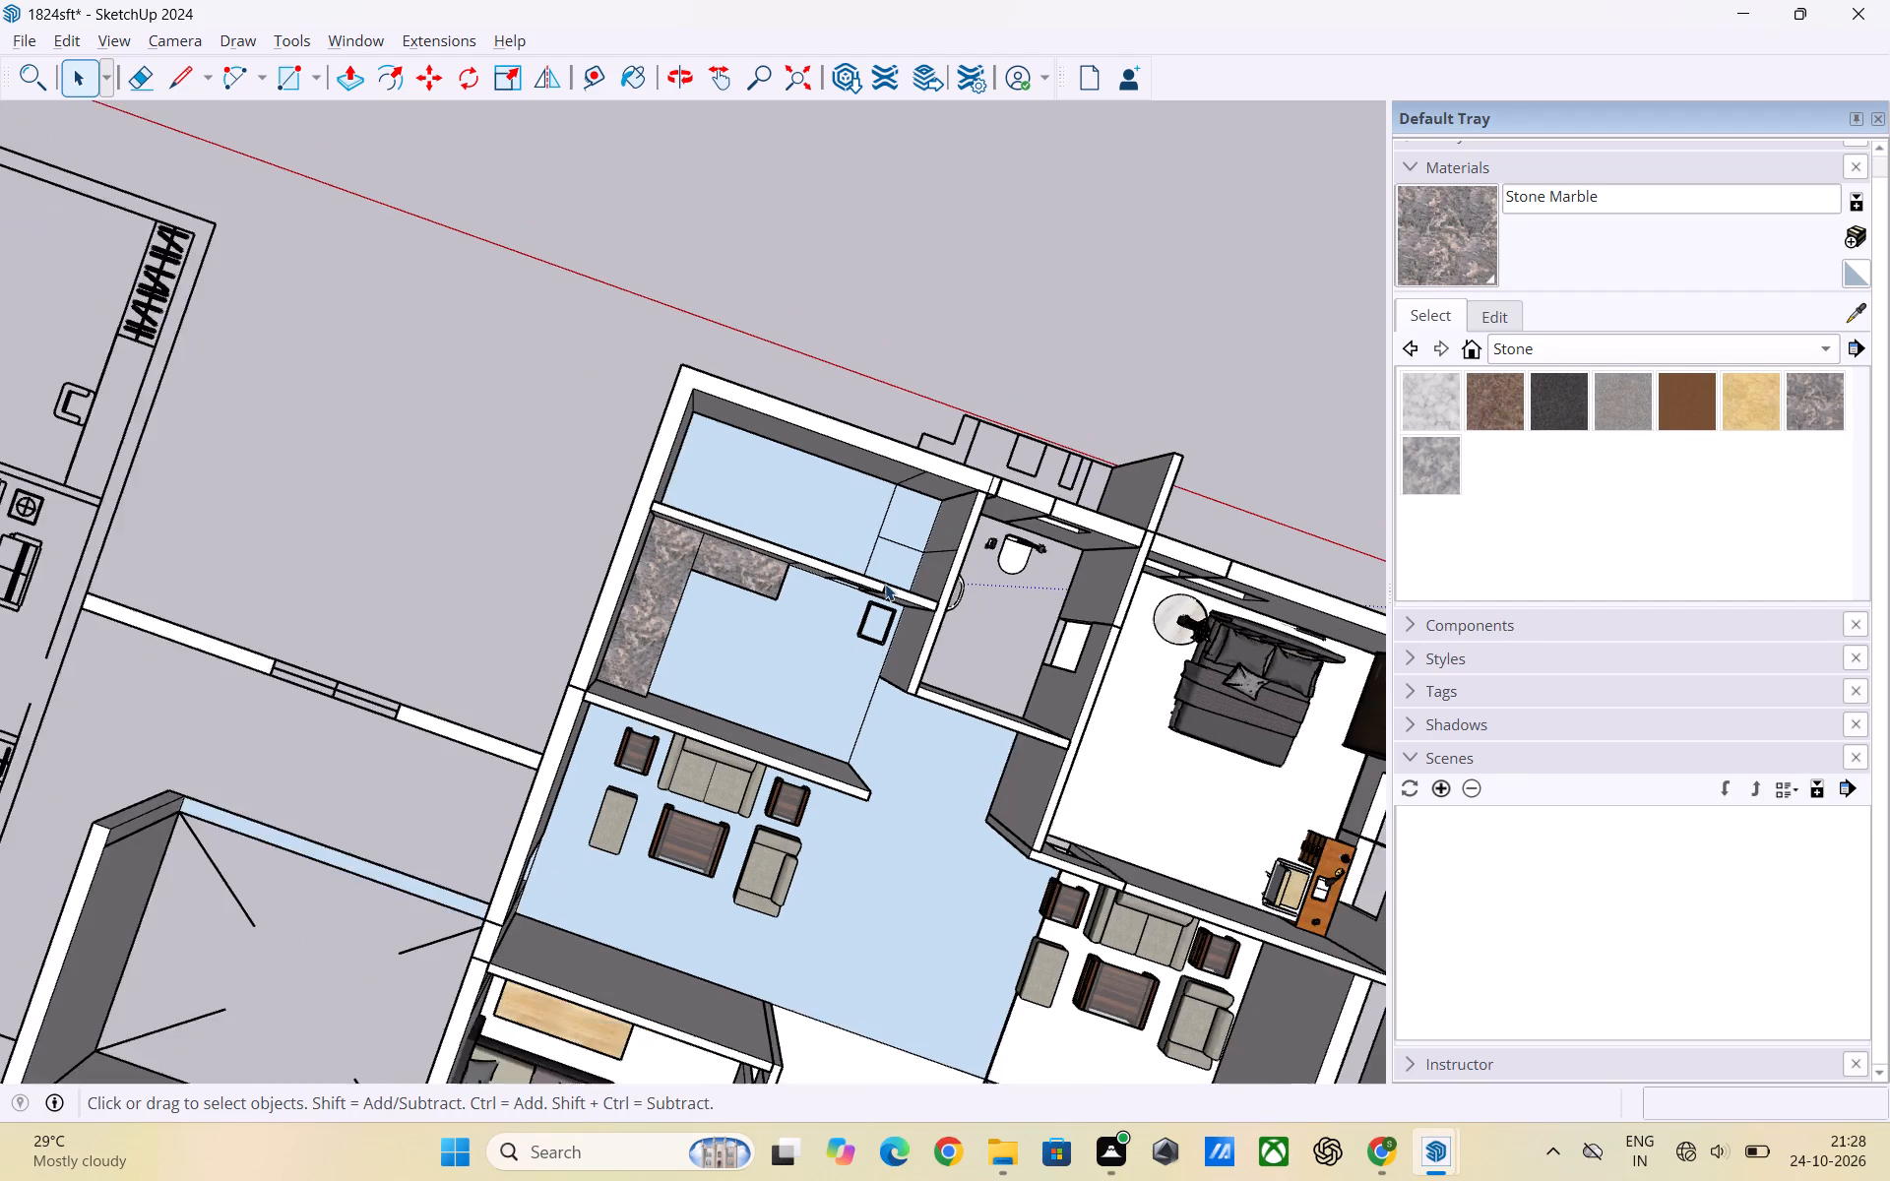
pyautogui.scroll(-7, 885, 584)
pyautogui.moveTo(903, 738); pyautogui.dragTo(907, 570, button='middle')
pyautogui.scroll(7, 938, 644)
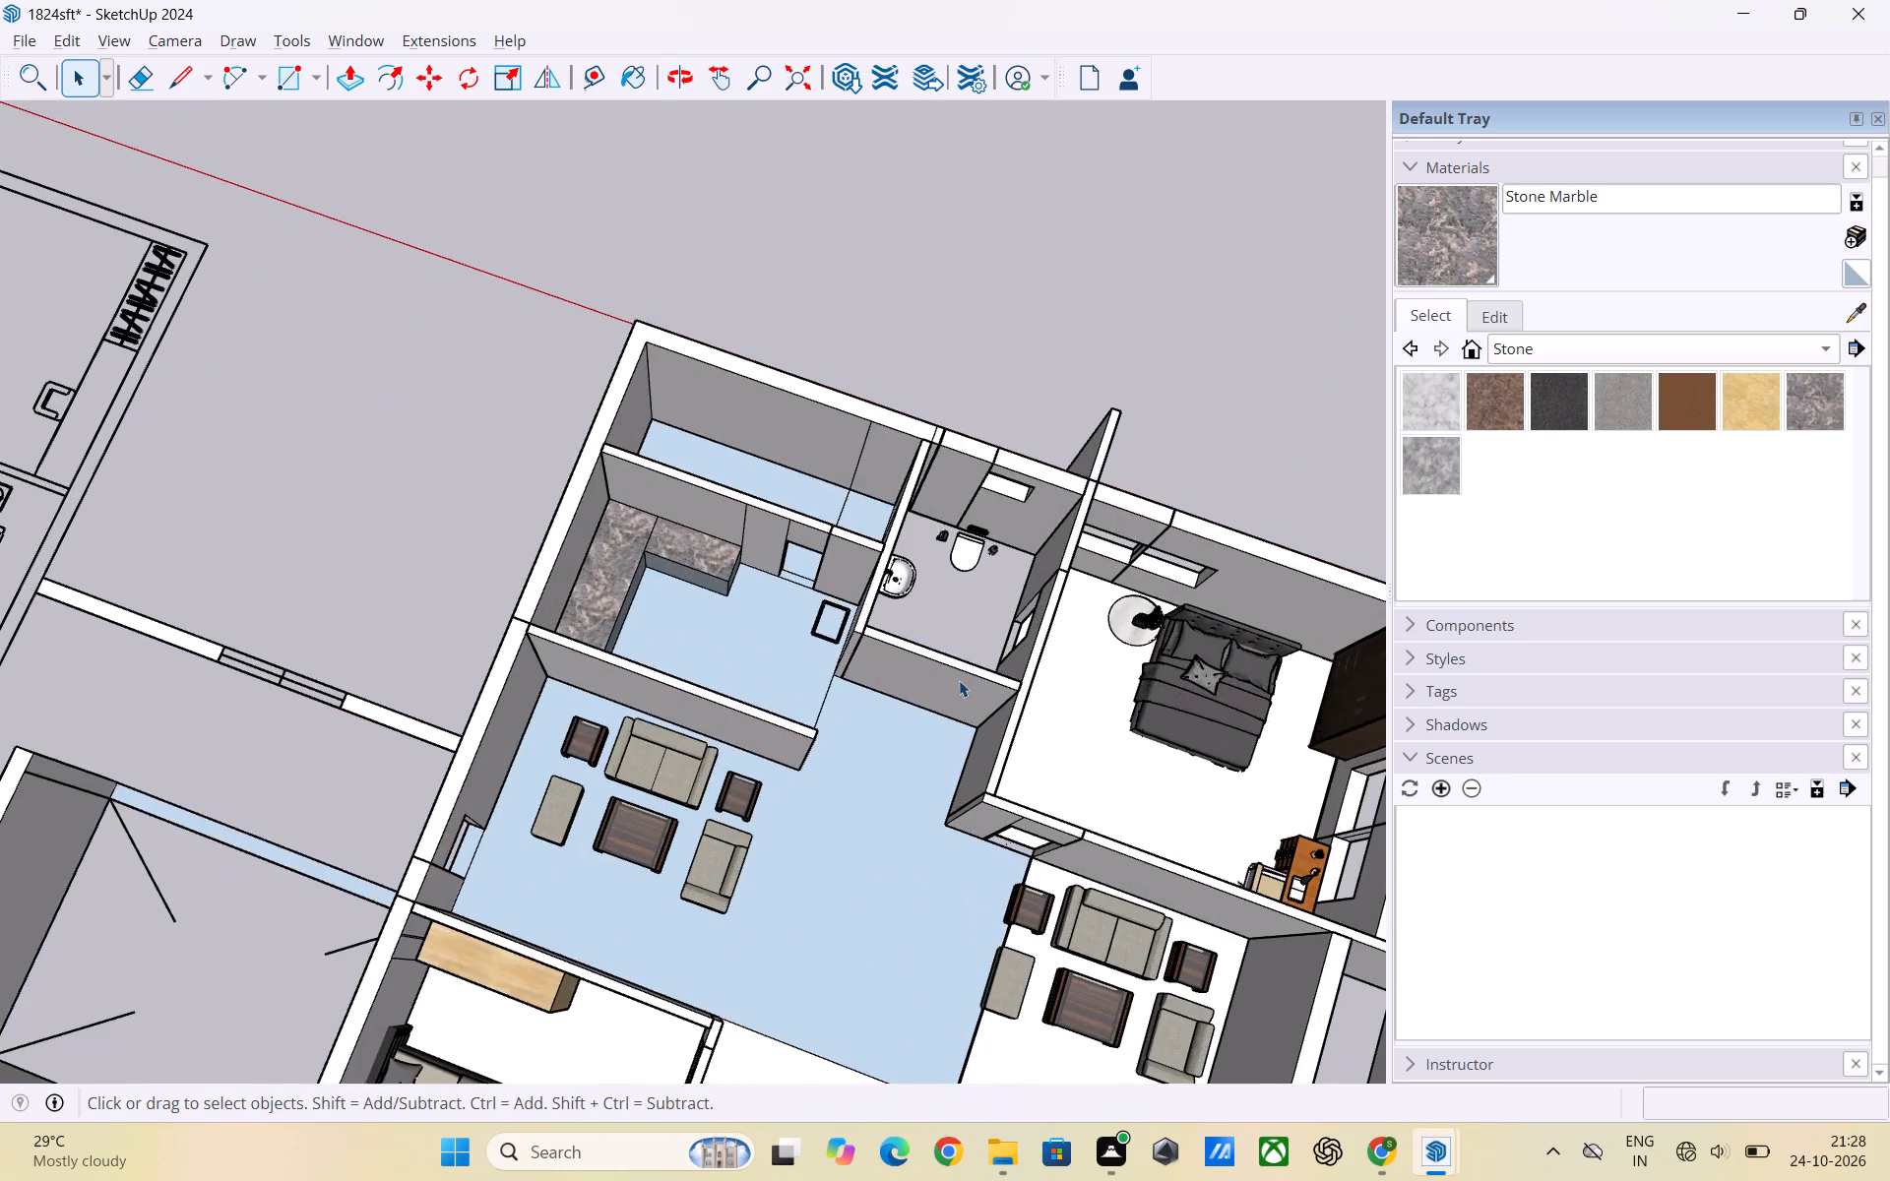
pyautogui.moveTo(1016, 717); pyautogui.dragTo(491, 716, button='middle')
pyautogui.scroll(-4, 959, 602)
pyautogui.scroll(1, 972, 616)
pyautogui.scroll(-4, 976, 616)
pyautogui.scroll(1, 995, 647)
pyautogui.scroll(-8, 997, 639)
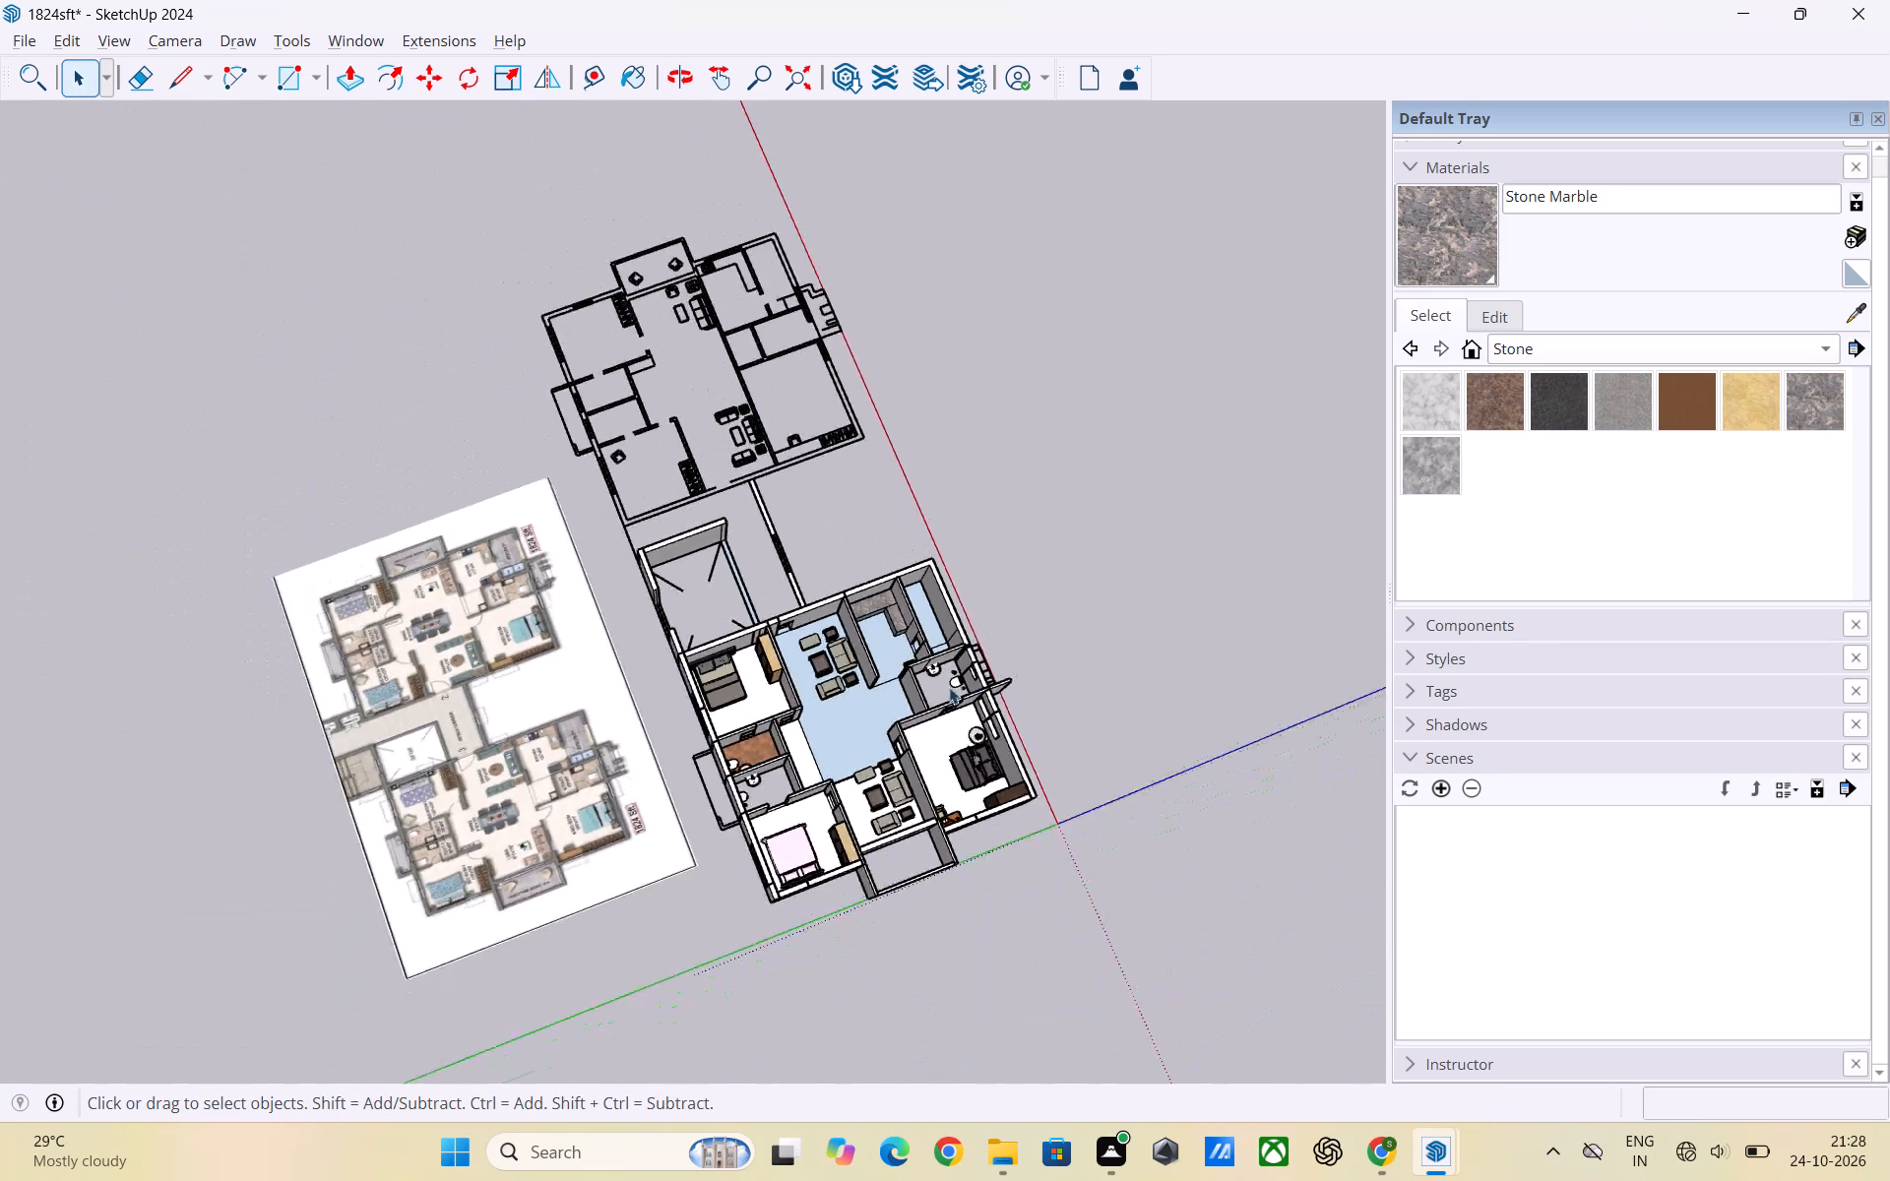
pyautogui.scroll(-2, 949, 687)
pyautogui.moveTo(987, 789); pyautogui.dragTo(642, 849, button='middle')
pyautogui.scroll(7, 650, 820)
pyautogui.scroll(-4, 712, 616)
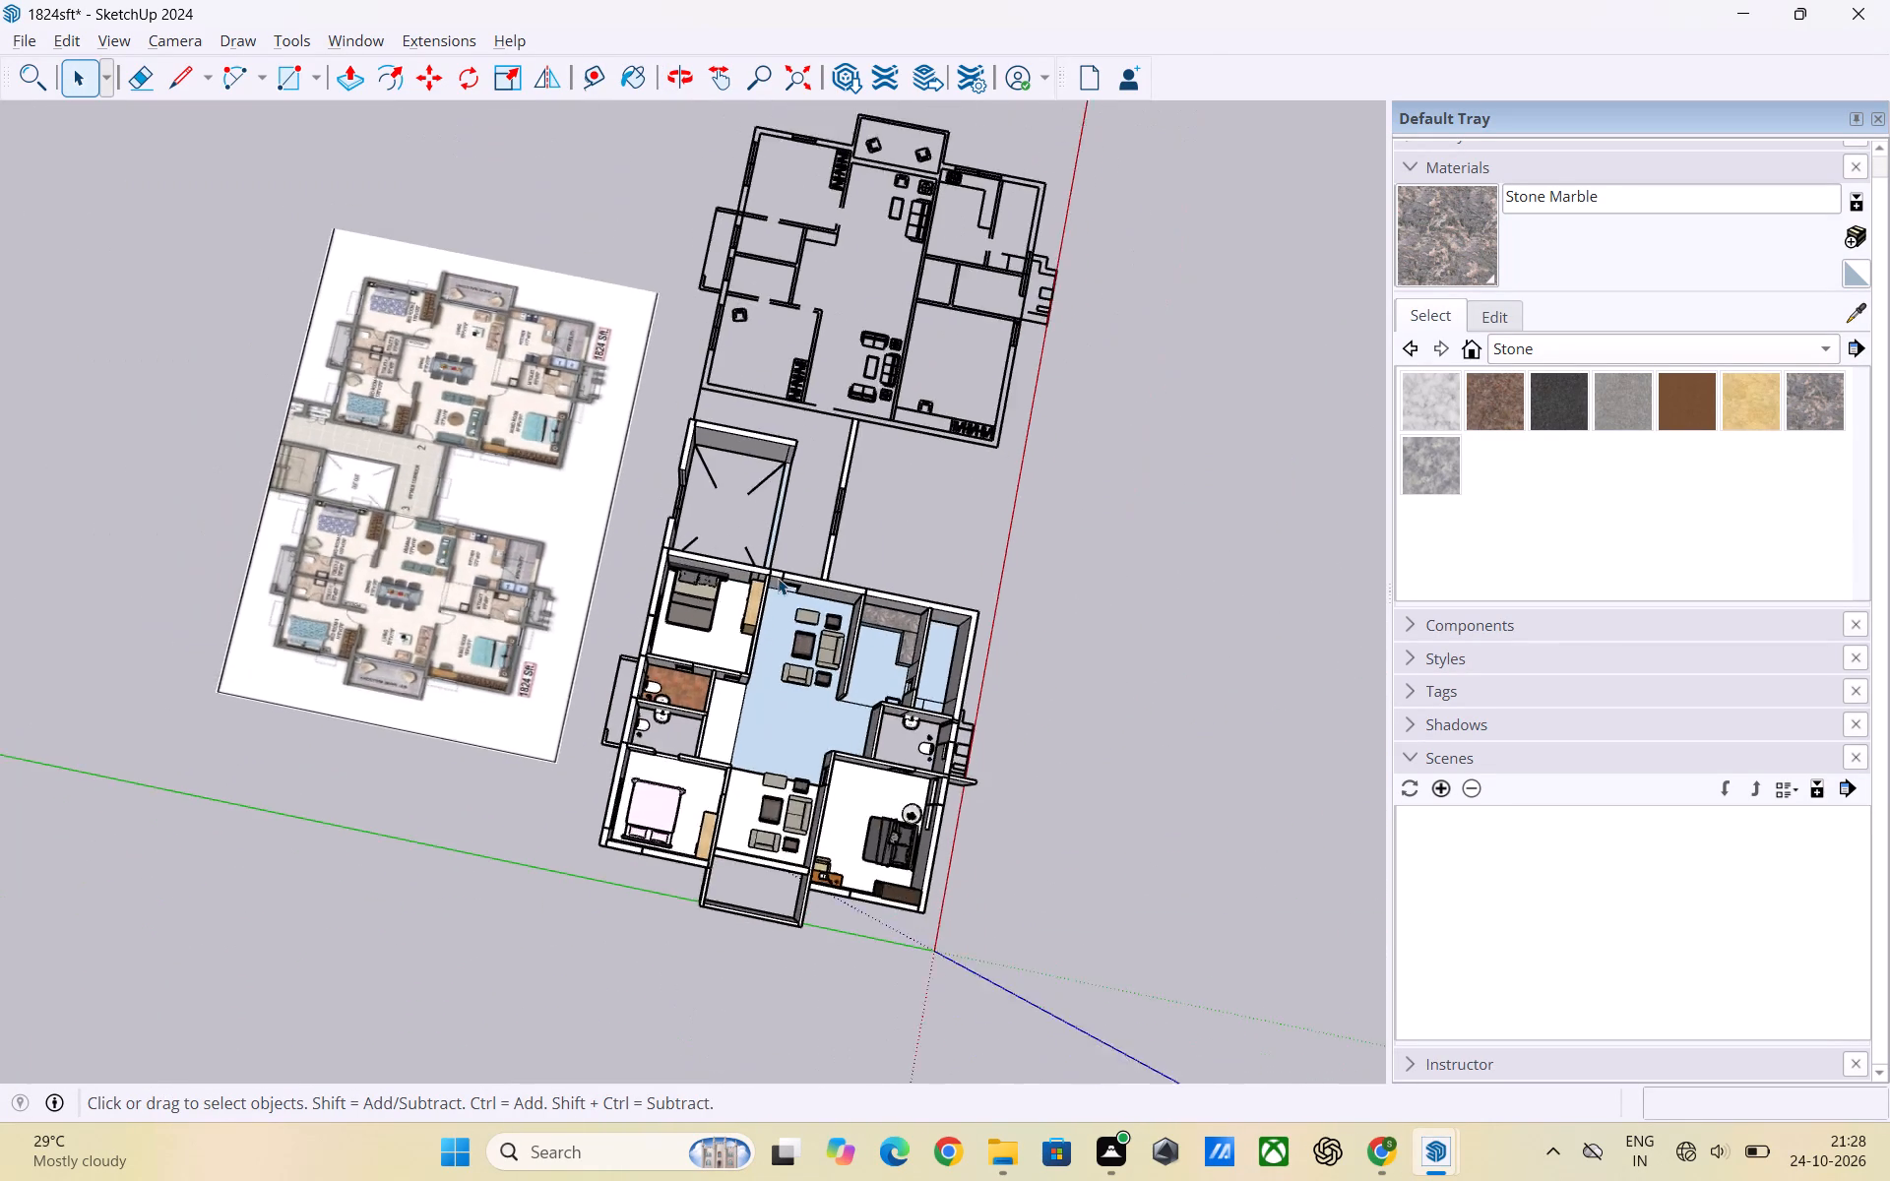
pyautogui.scroll(-5, 778, 578)
pyautogui.scroll(14, 801, 771)
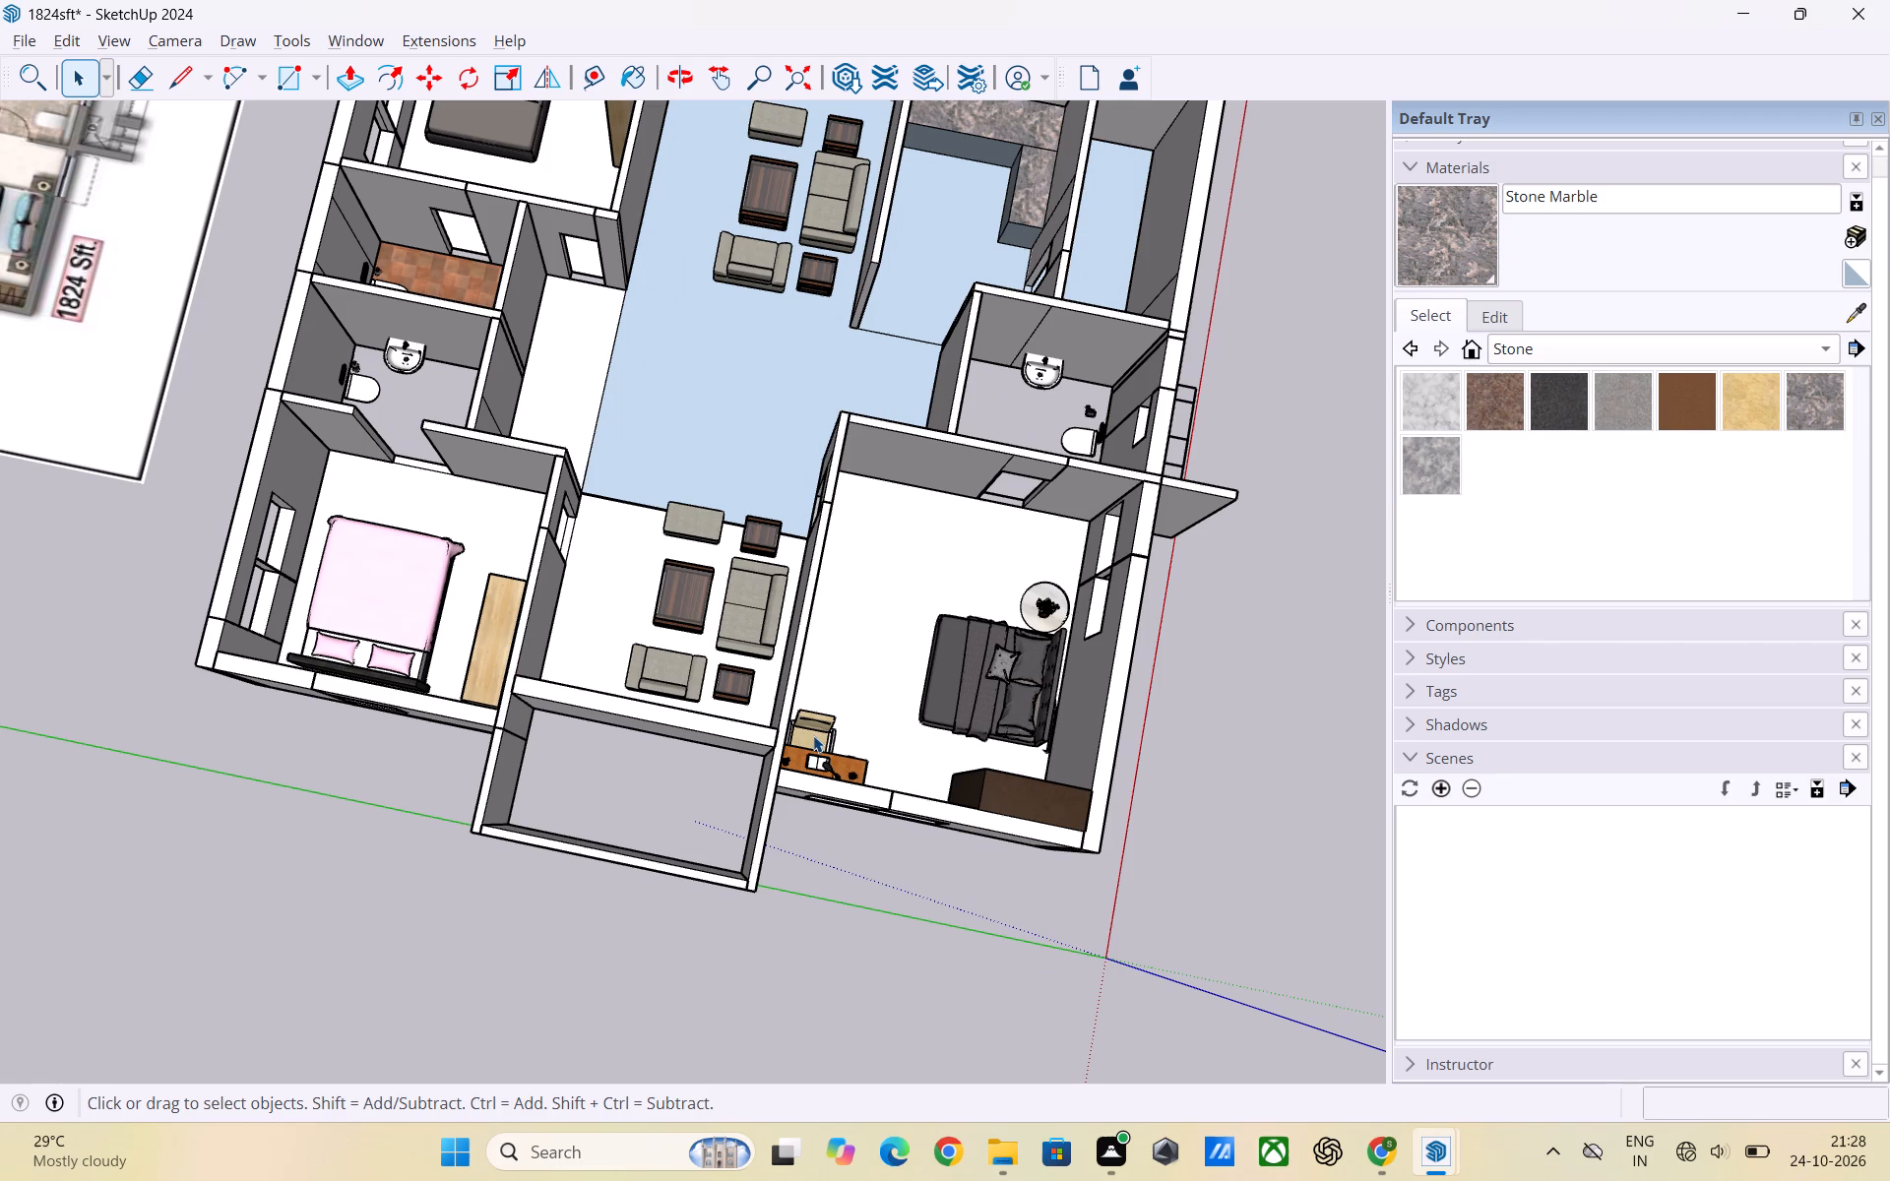
pyautogui.scroll(1, 813, 735)
pyautogui.scroll(-3, 785, 650)
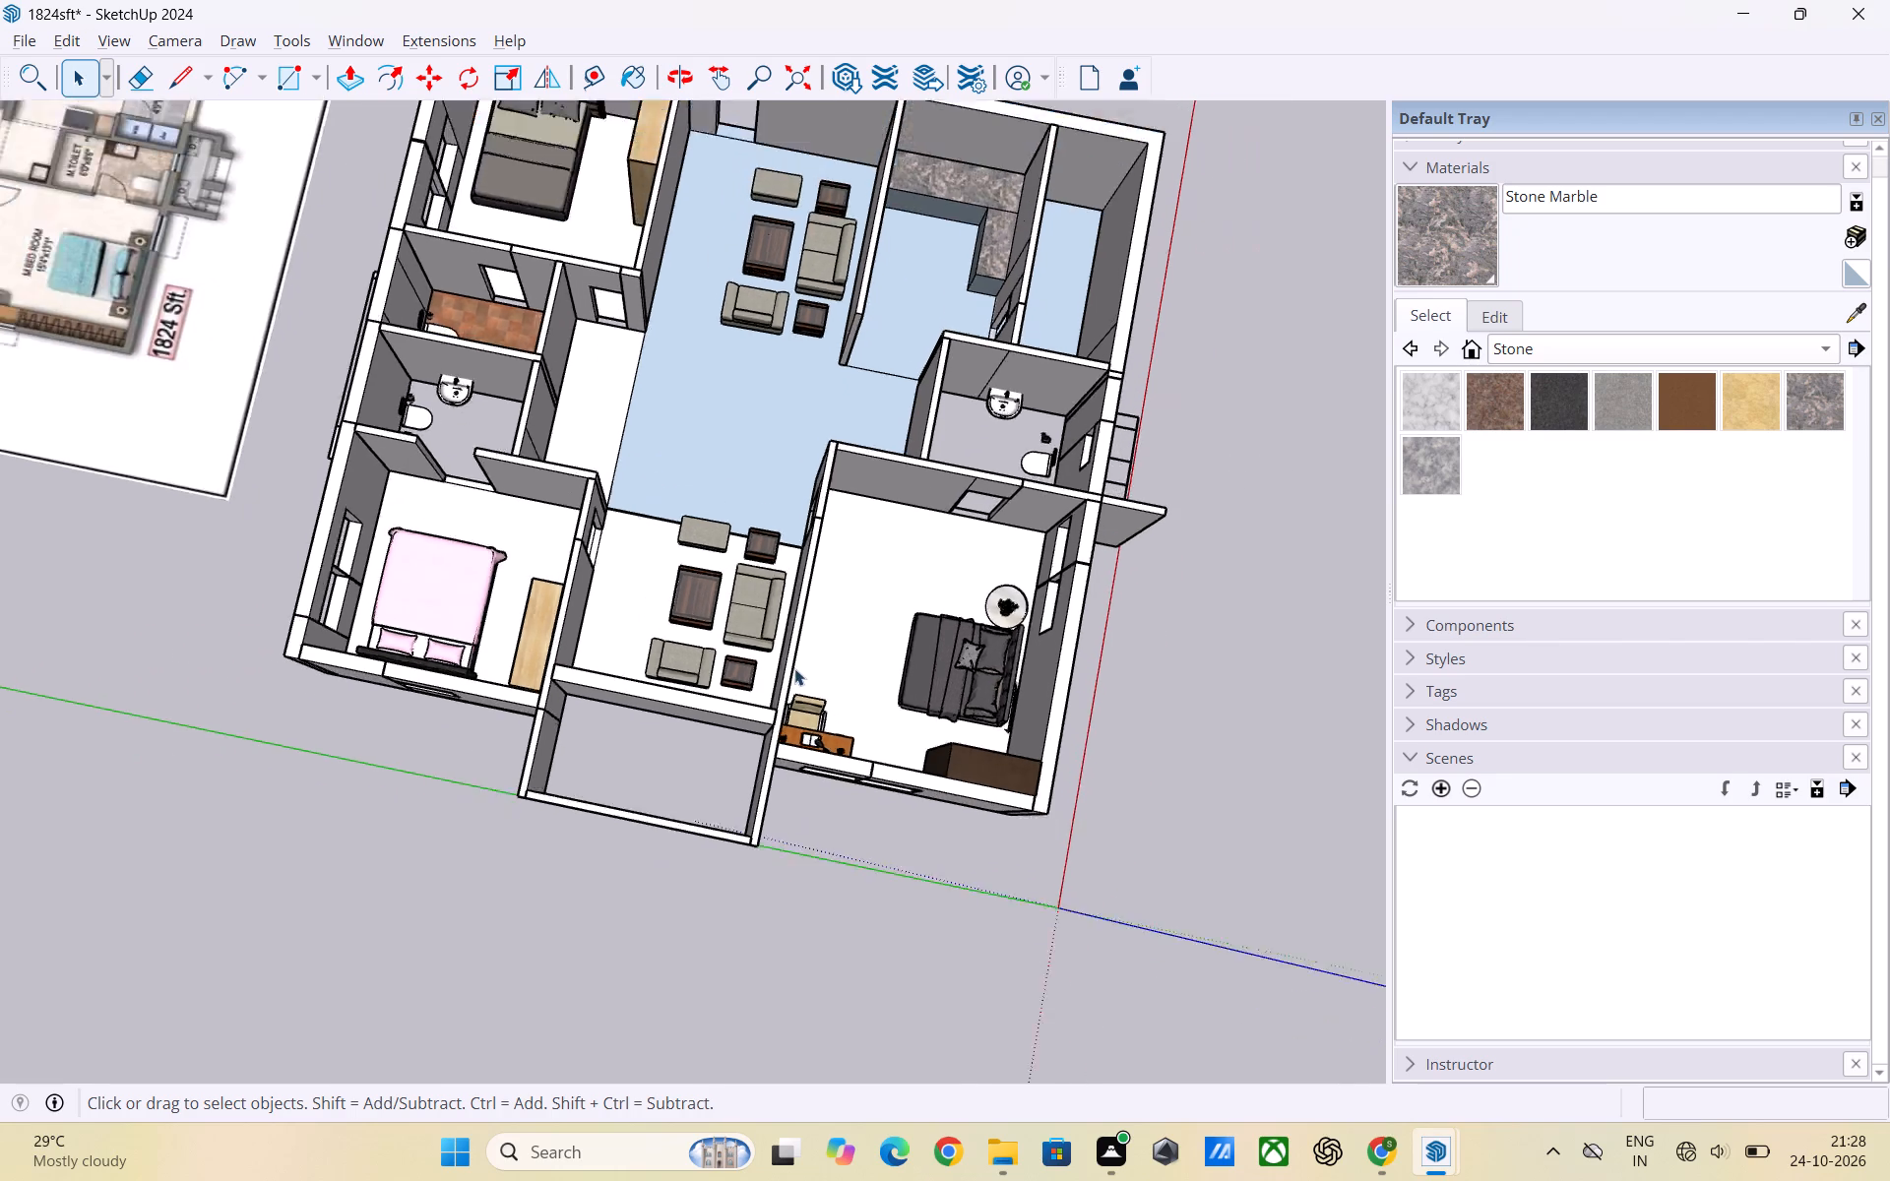
pyautogui.scroll(1, 794, 668)
pyautogui.scroll(-3, 800, 667)
pyautogui.scroll(4, 727, 592)
pyautogui.scroll(-1, 727, 592)
pyautogui.moveTo(727, 592); pyautogui.dragTo(805, 631, button='middle')
pyautogui.scroll(-3, 802, 461)
pyautogui.scroll(-4, 764, 384)
pyautogui.scroll(-3, 765, 494)
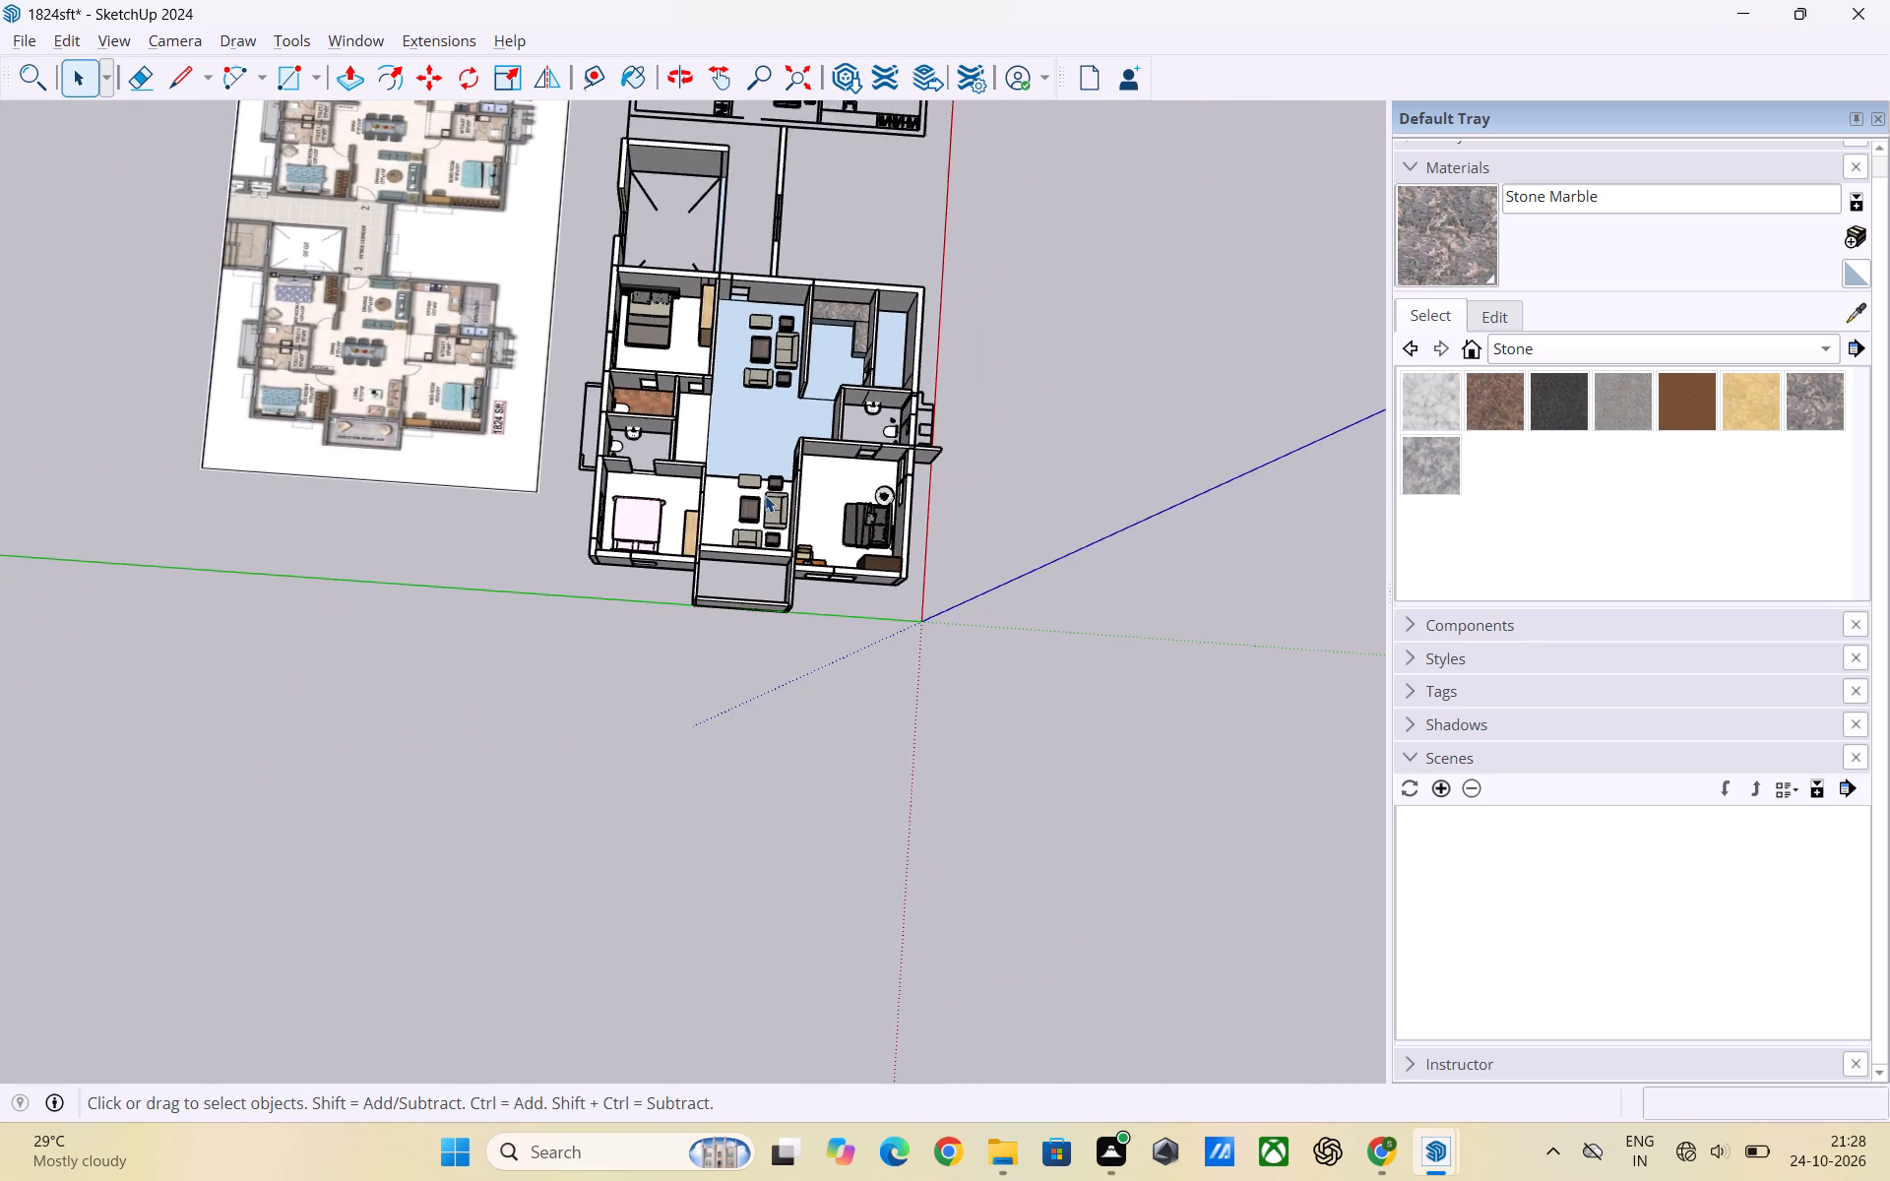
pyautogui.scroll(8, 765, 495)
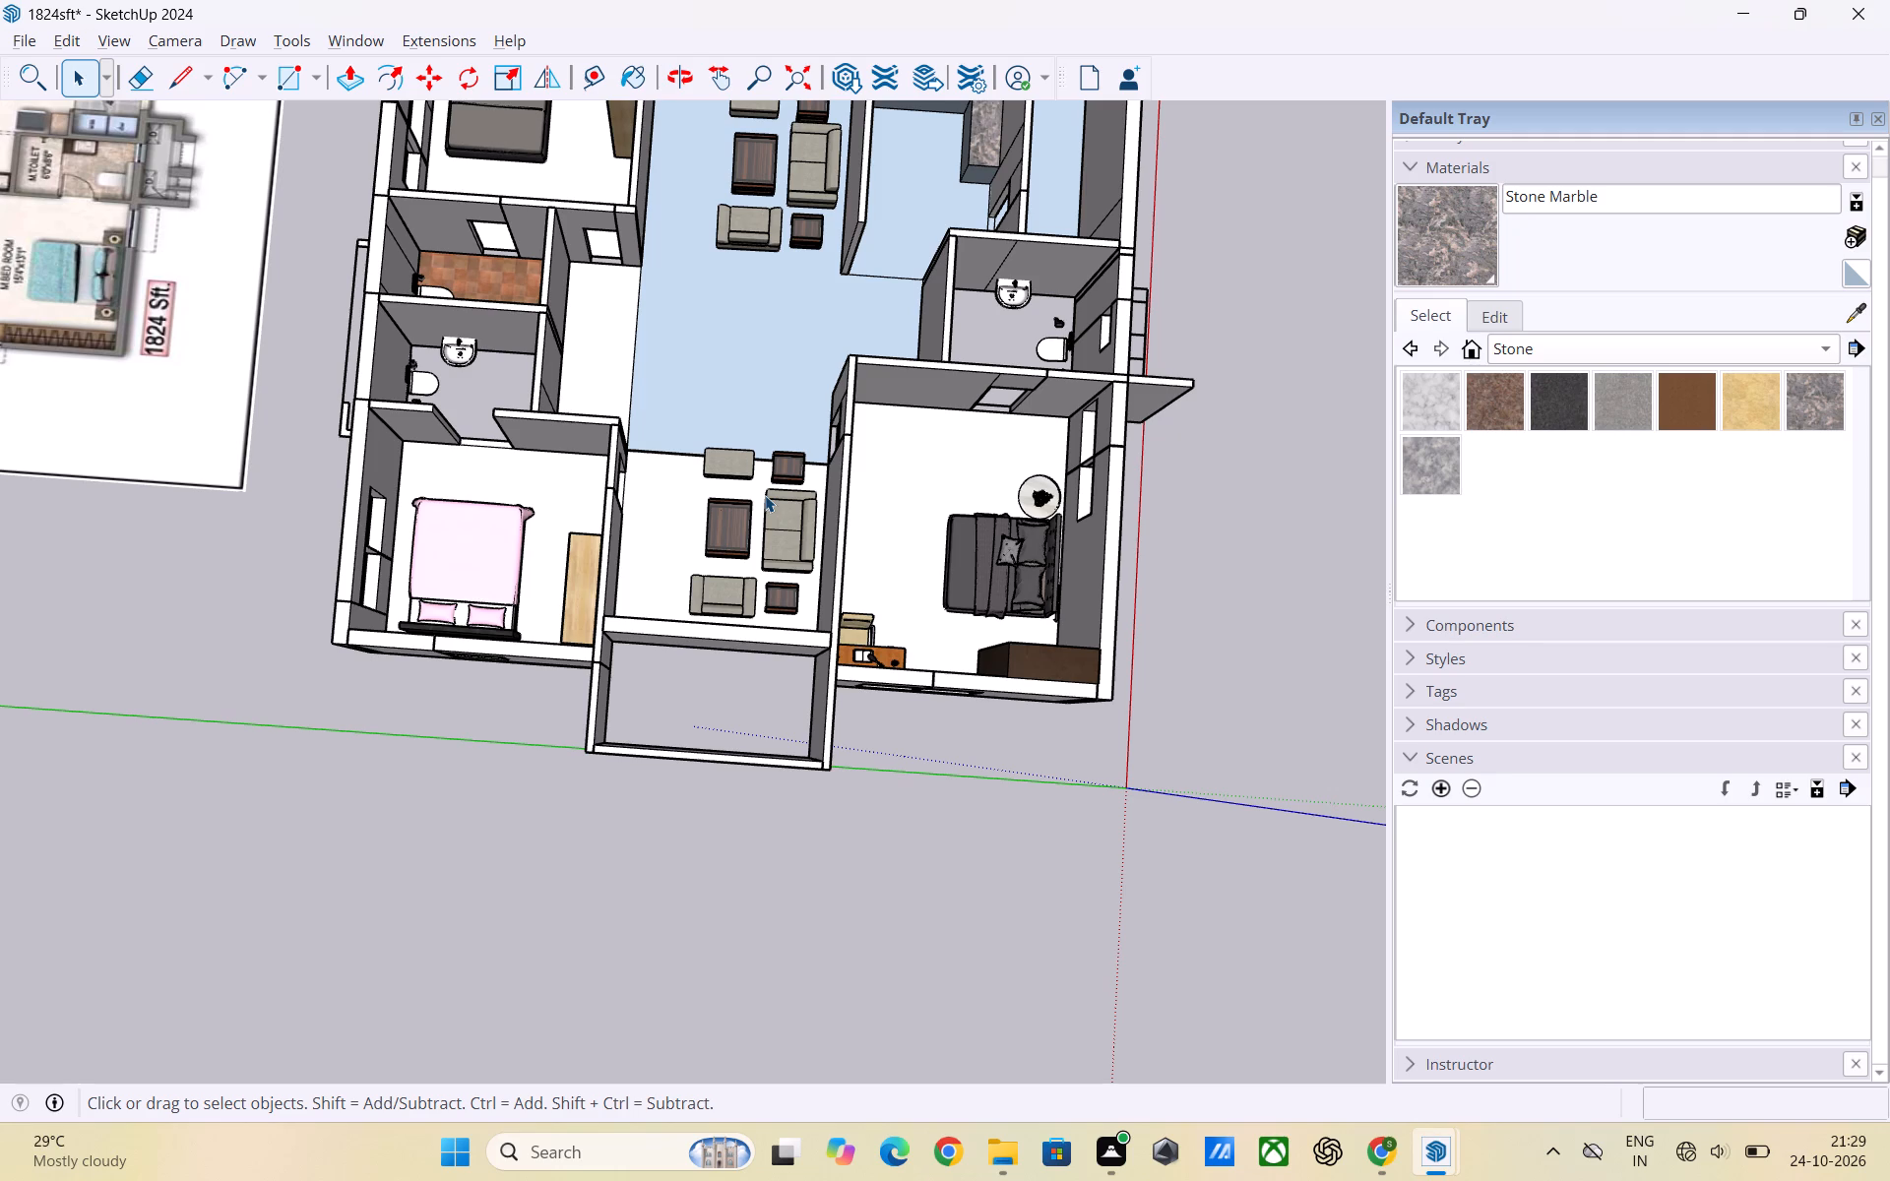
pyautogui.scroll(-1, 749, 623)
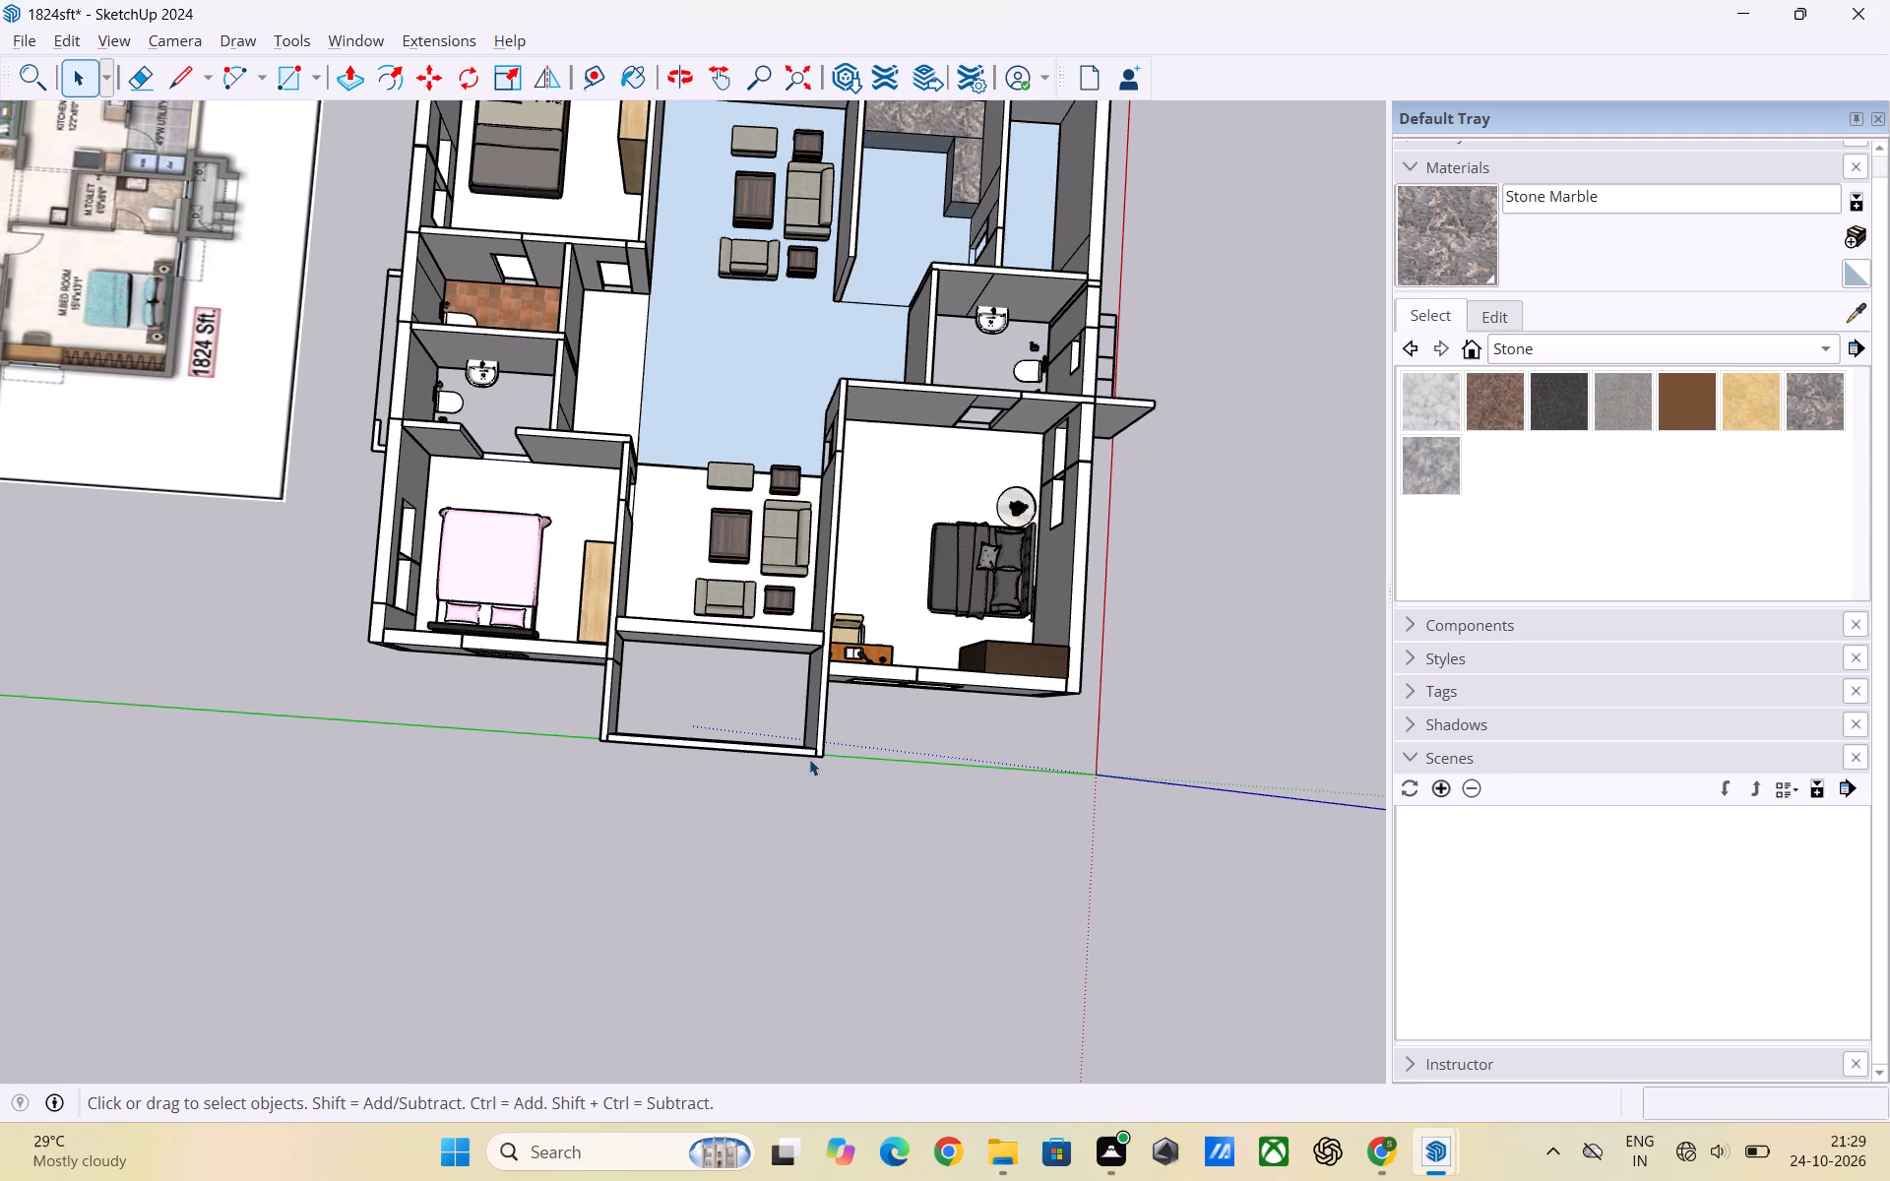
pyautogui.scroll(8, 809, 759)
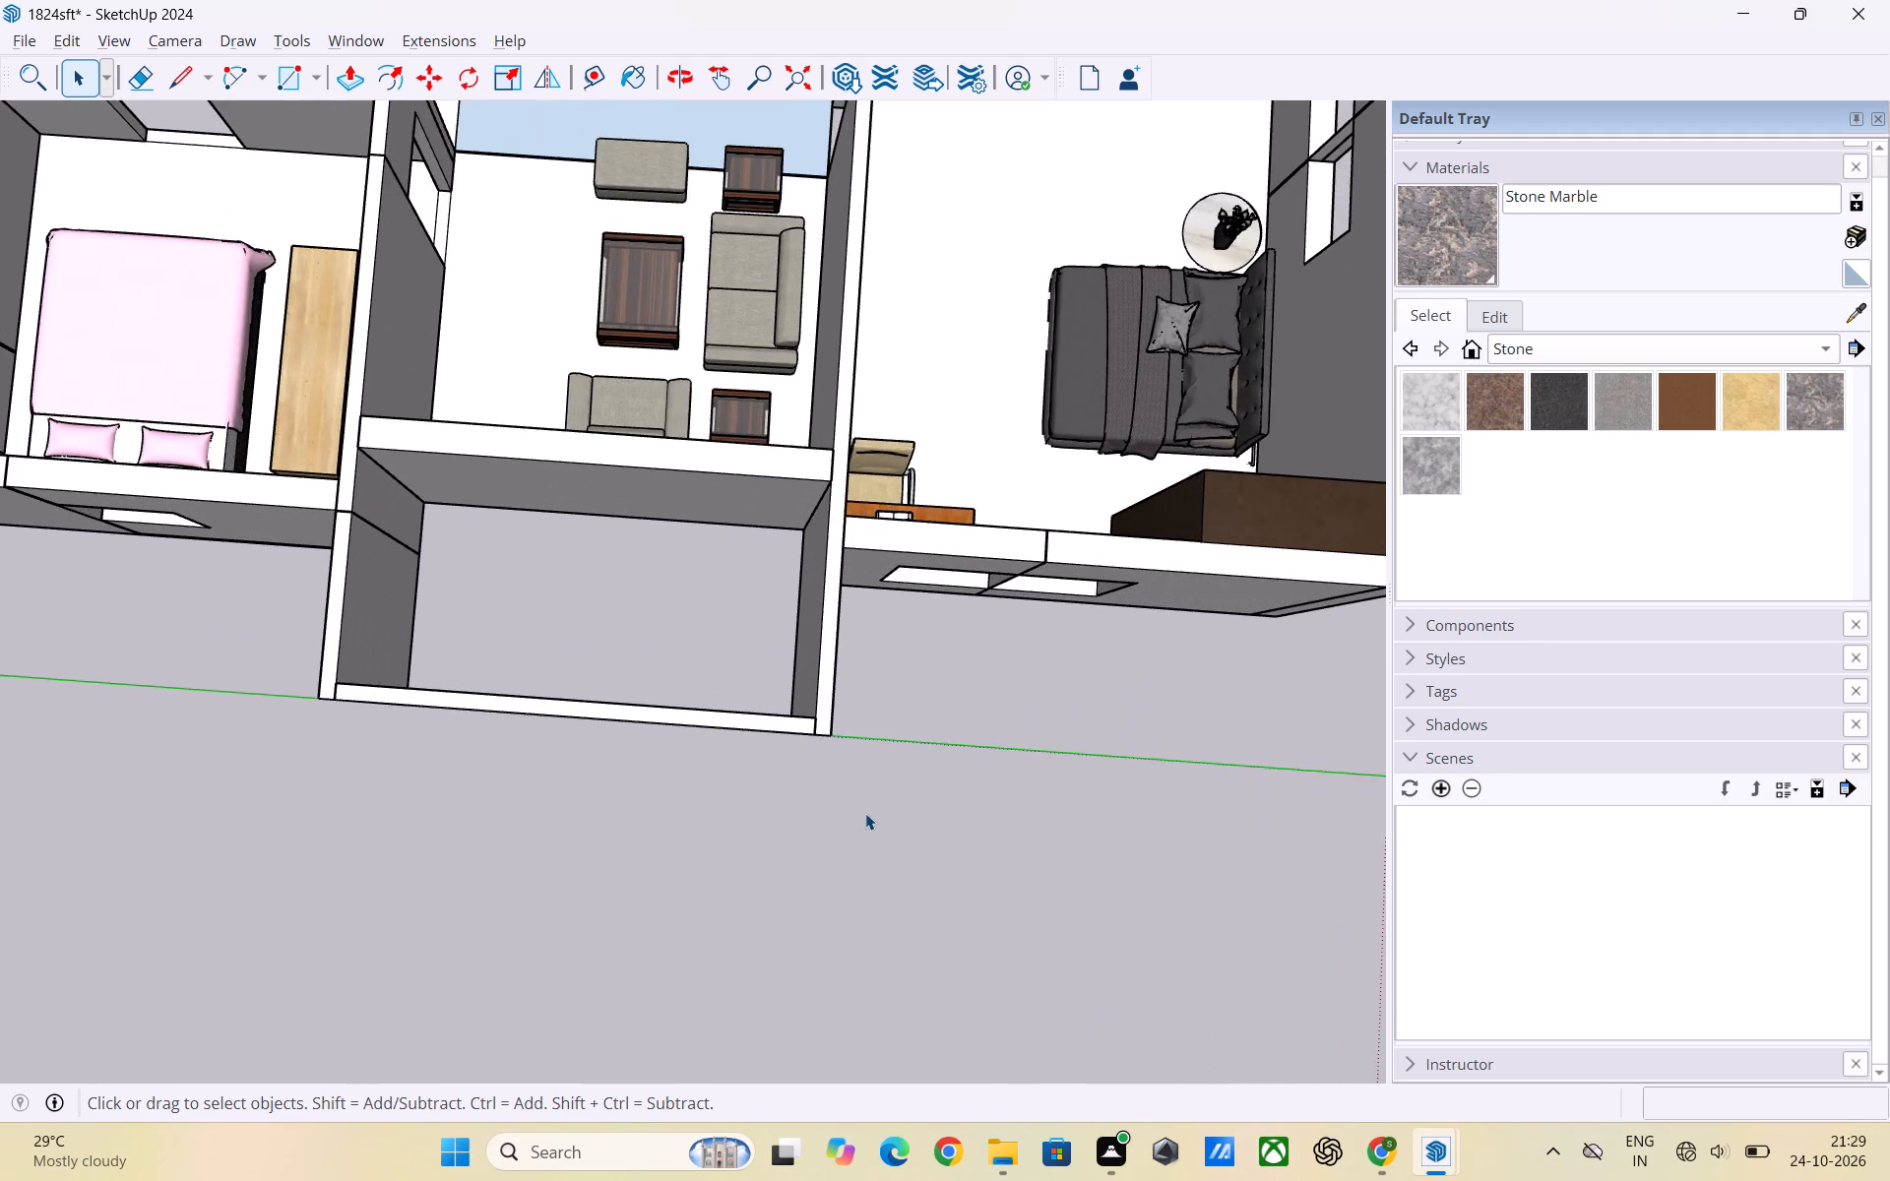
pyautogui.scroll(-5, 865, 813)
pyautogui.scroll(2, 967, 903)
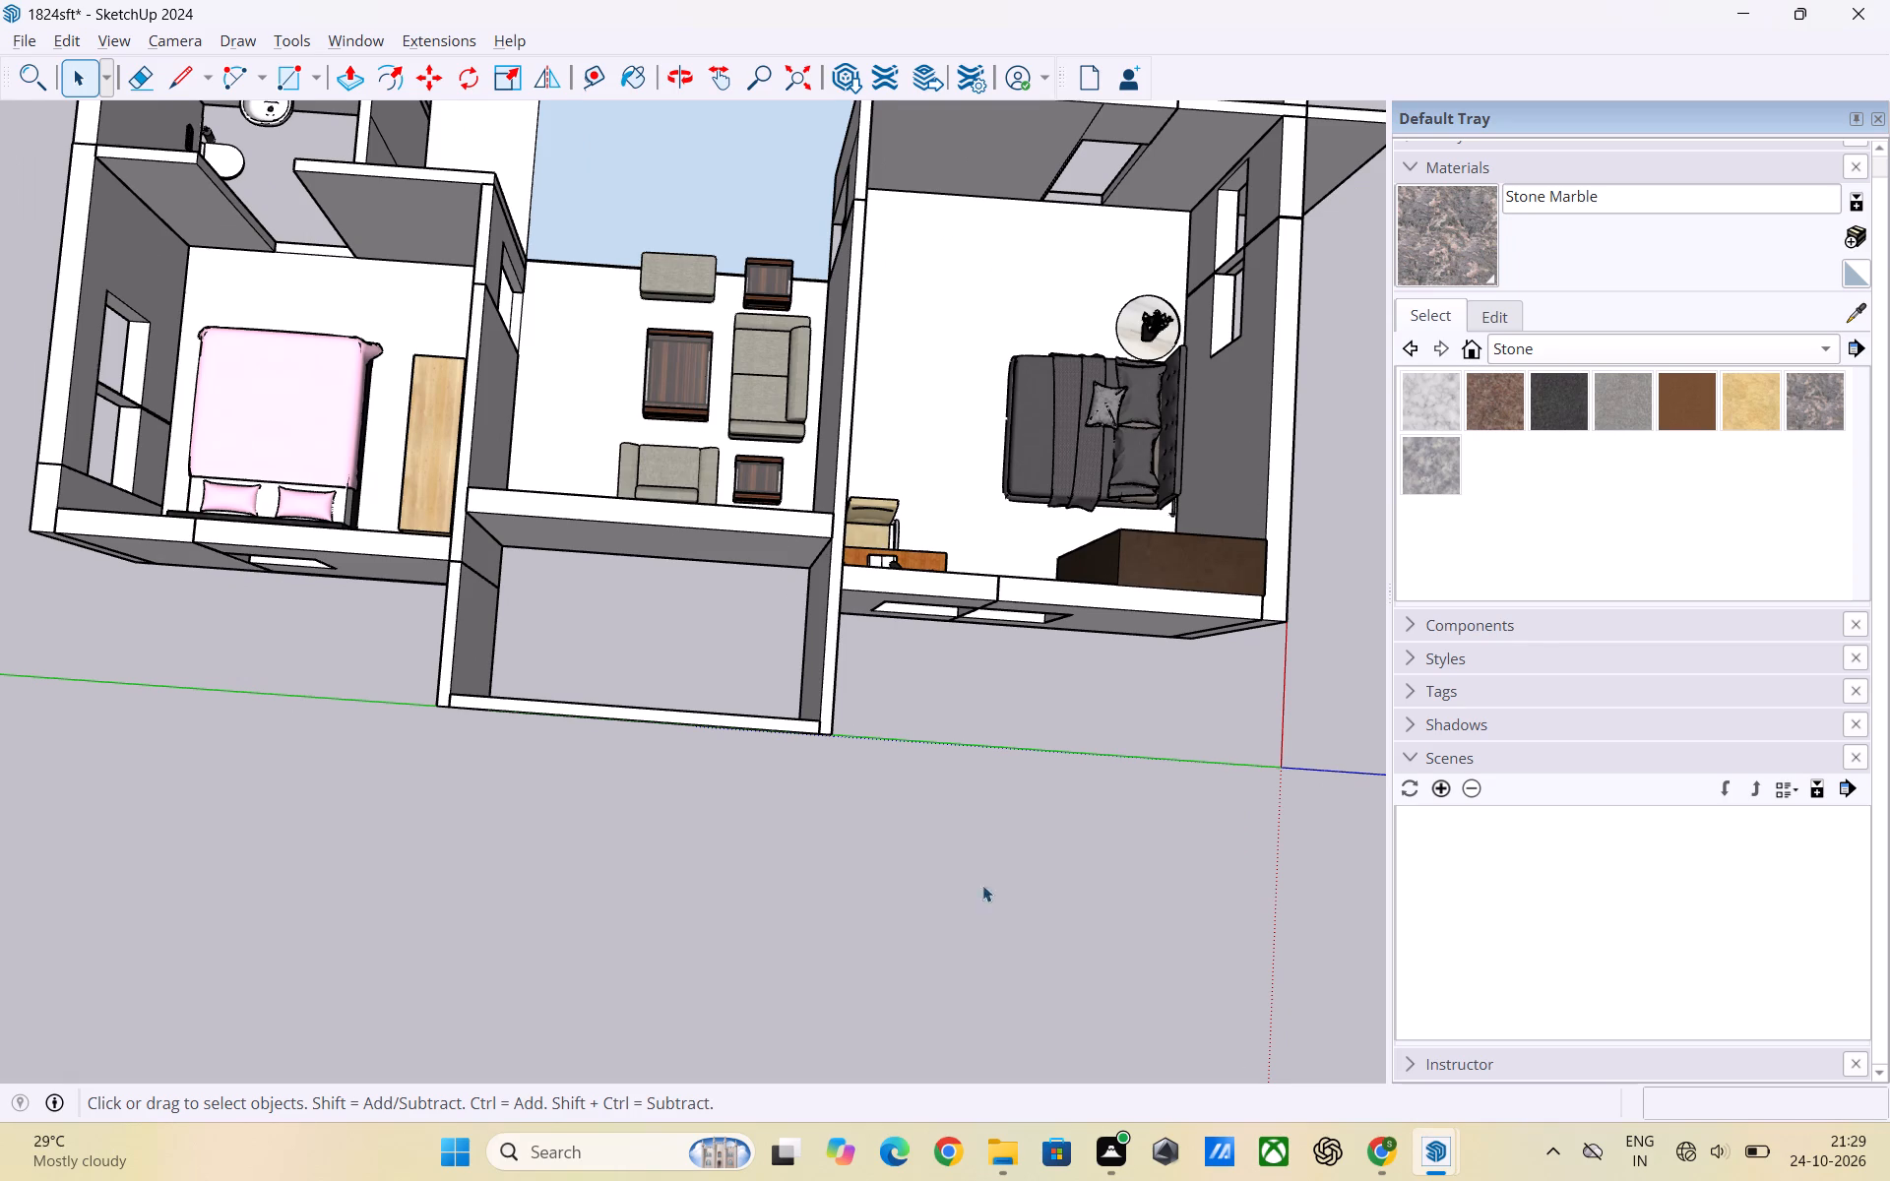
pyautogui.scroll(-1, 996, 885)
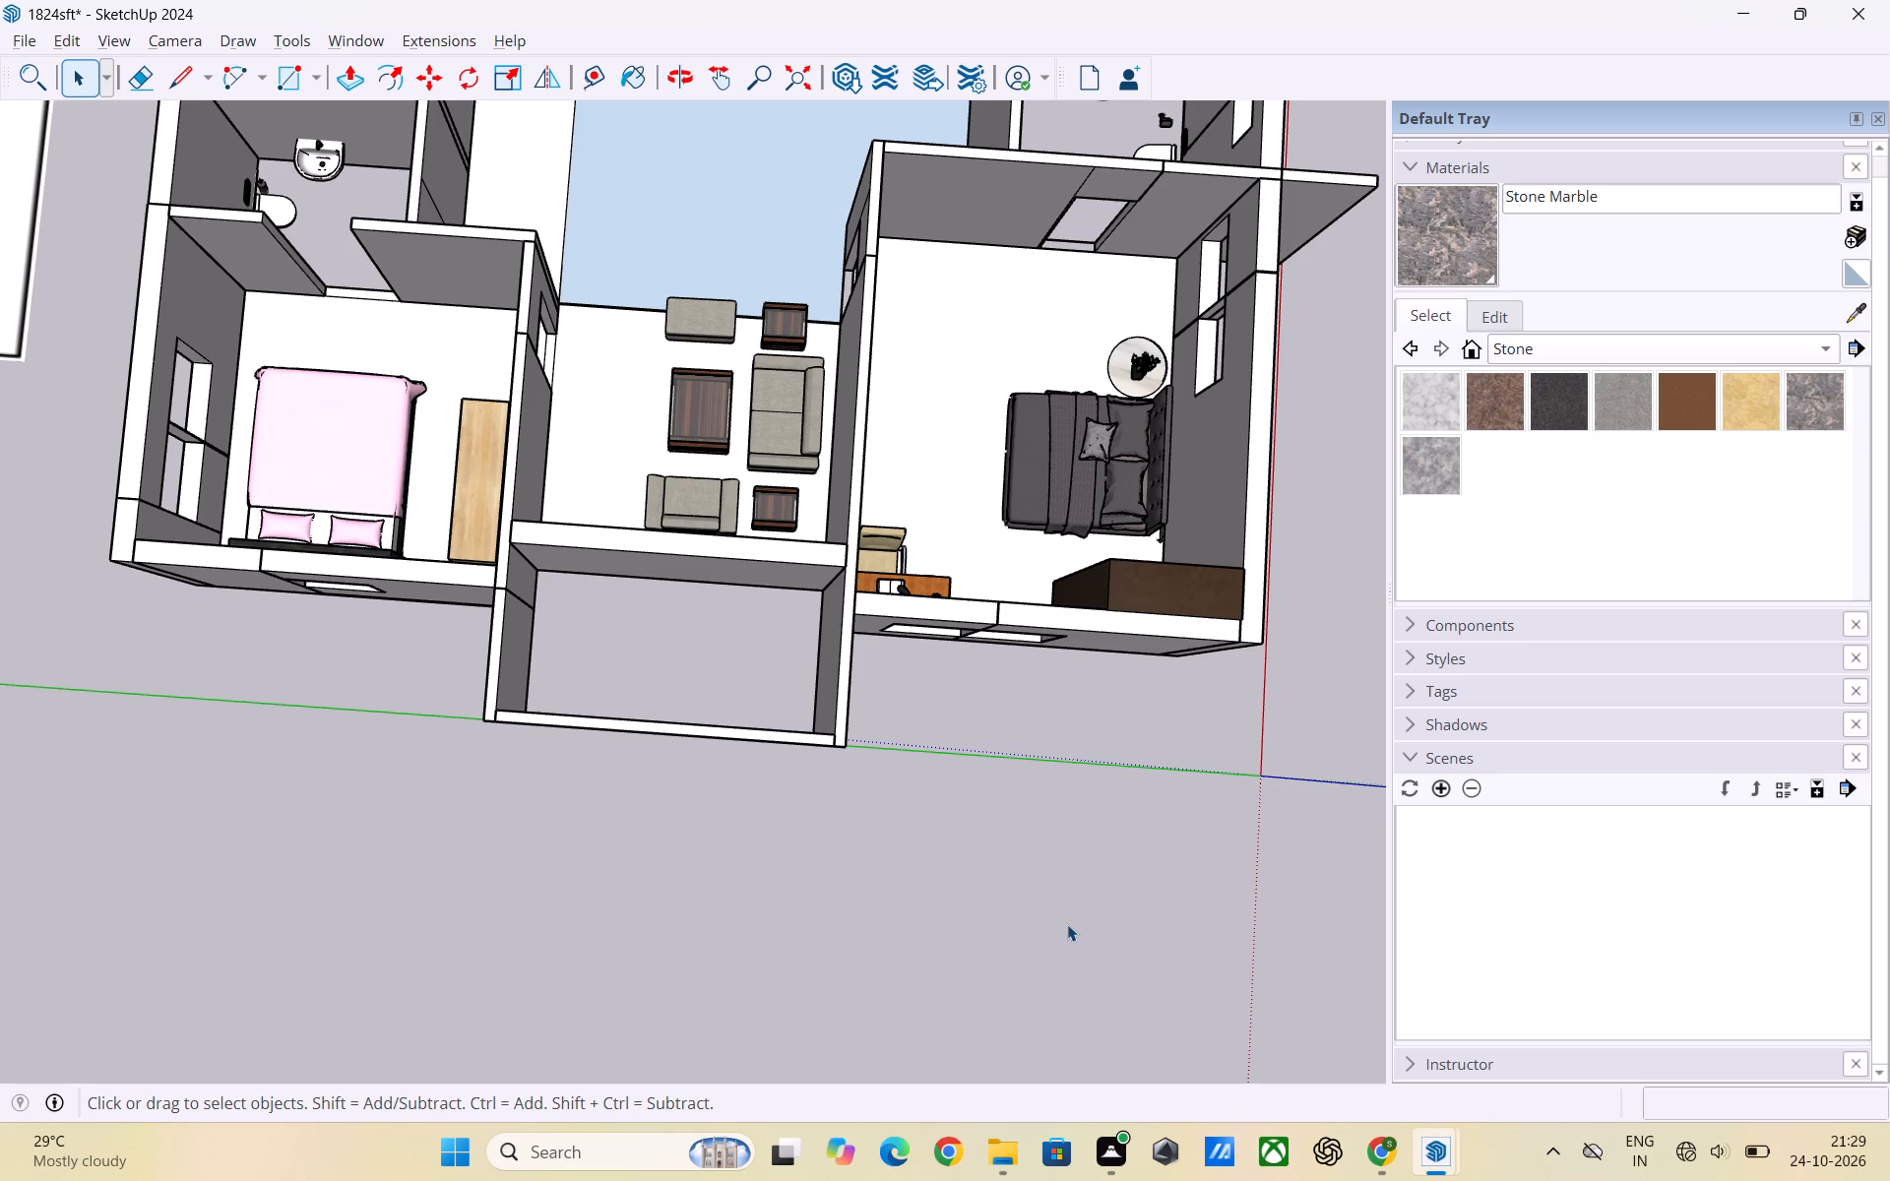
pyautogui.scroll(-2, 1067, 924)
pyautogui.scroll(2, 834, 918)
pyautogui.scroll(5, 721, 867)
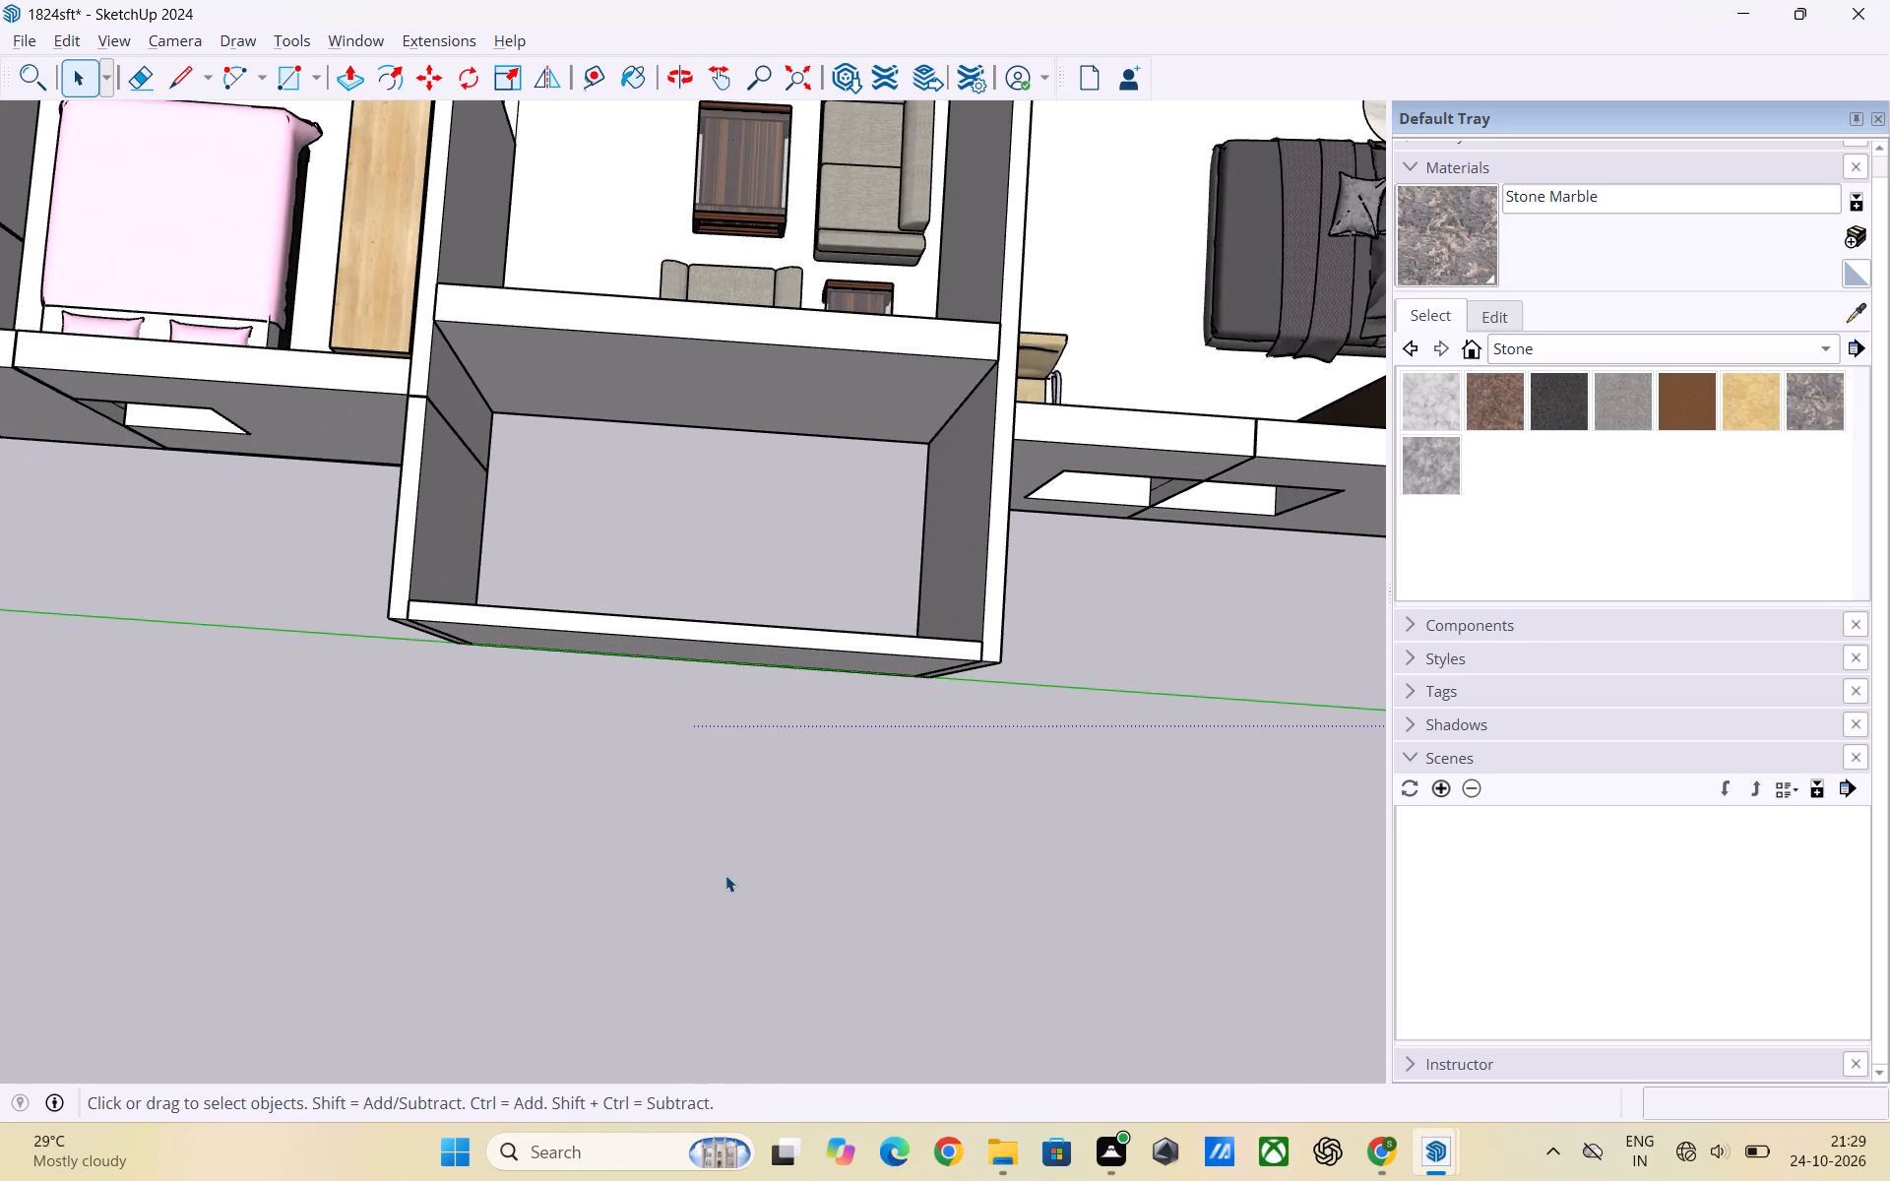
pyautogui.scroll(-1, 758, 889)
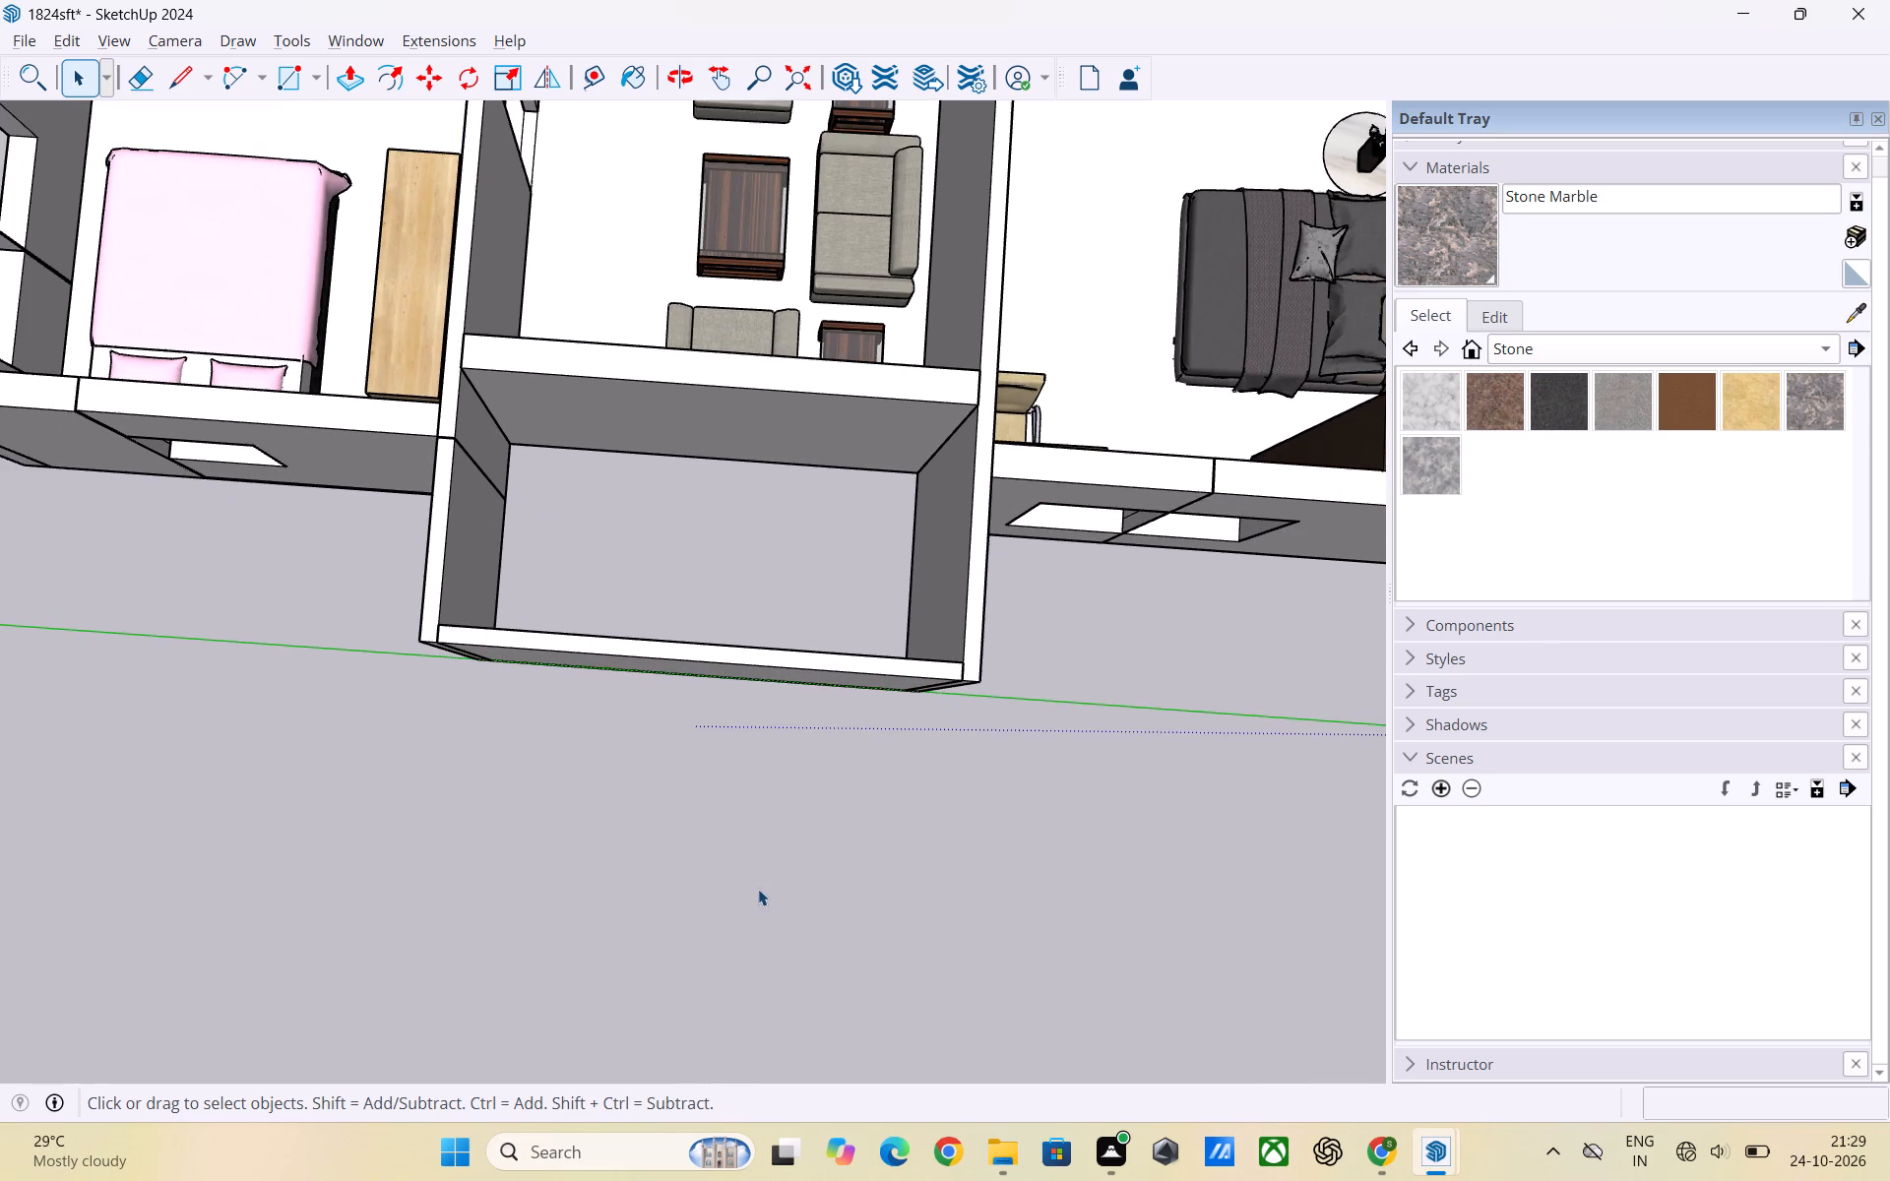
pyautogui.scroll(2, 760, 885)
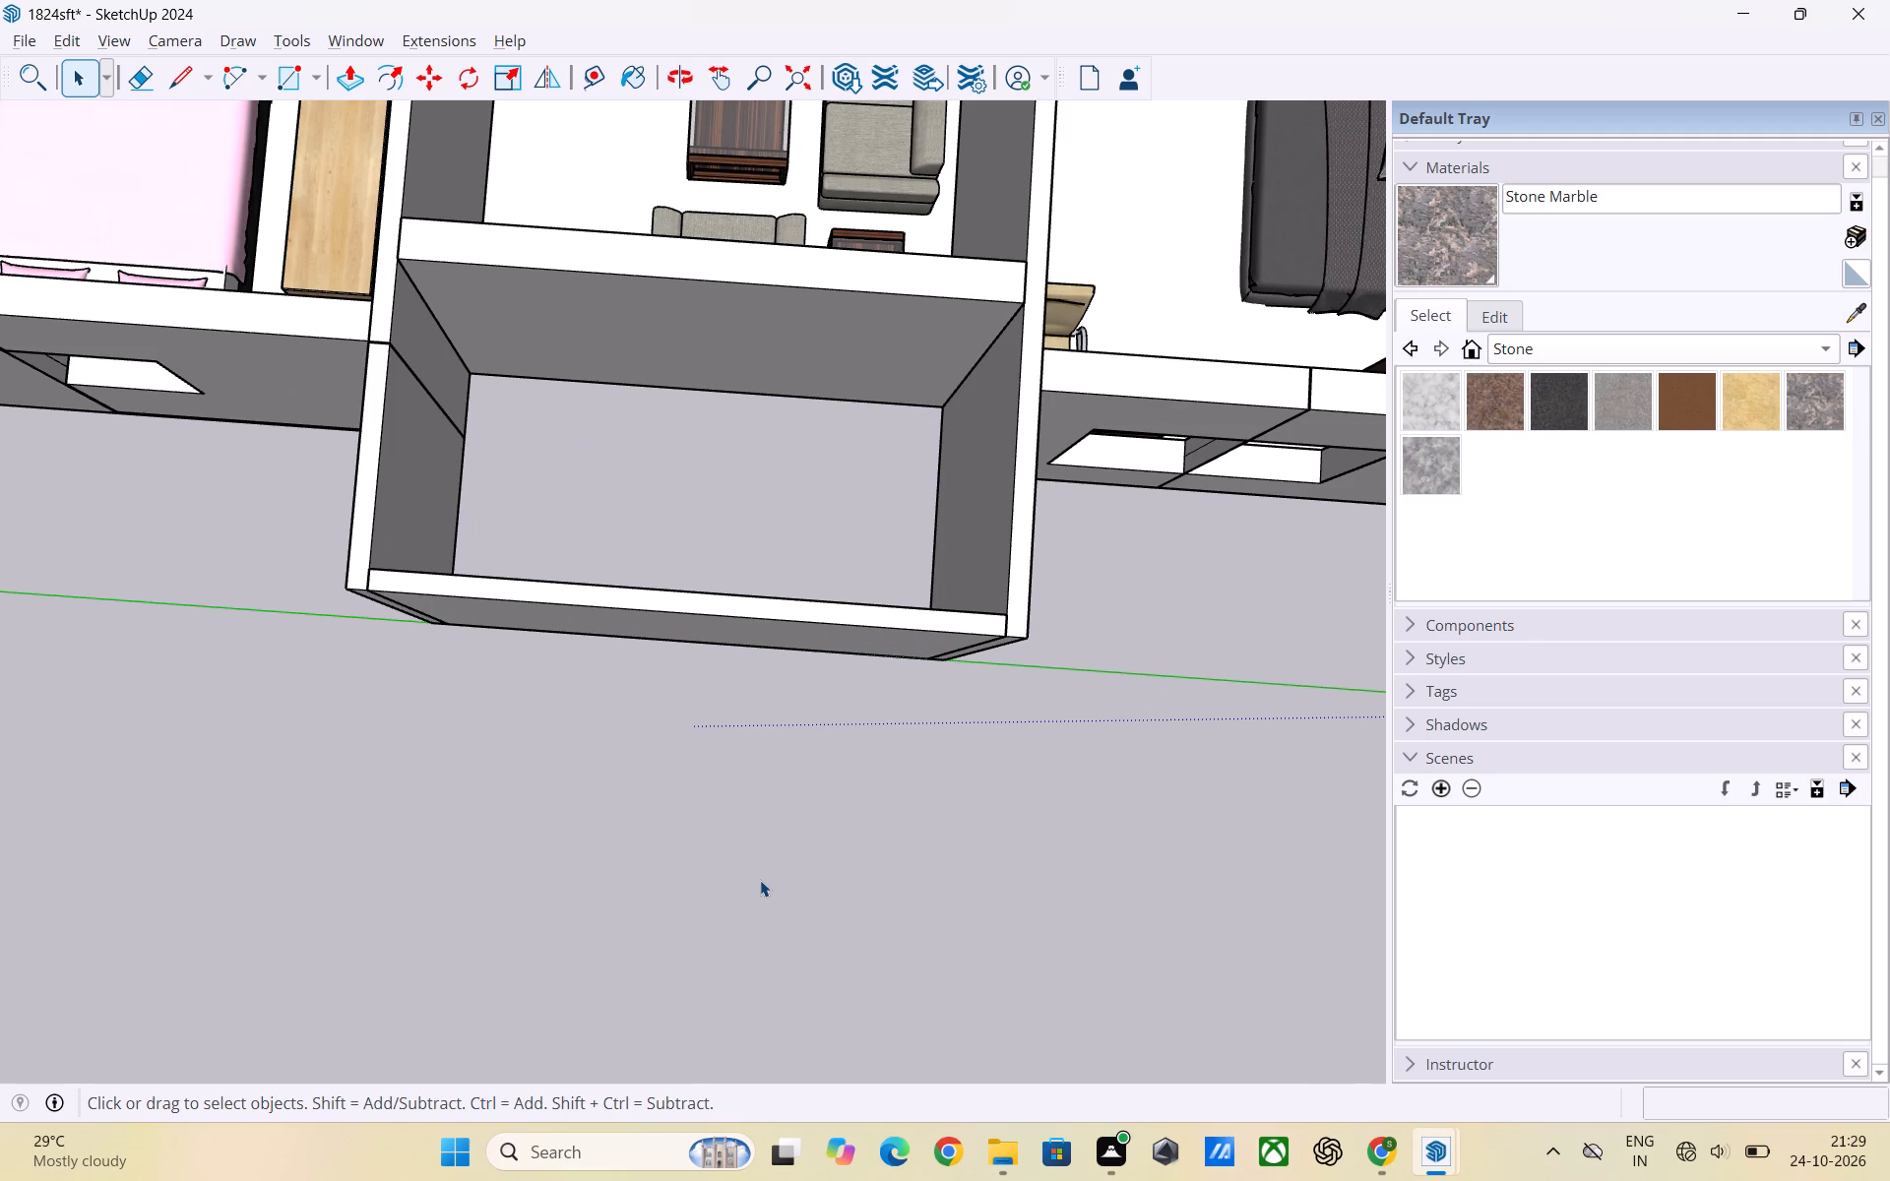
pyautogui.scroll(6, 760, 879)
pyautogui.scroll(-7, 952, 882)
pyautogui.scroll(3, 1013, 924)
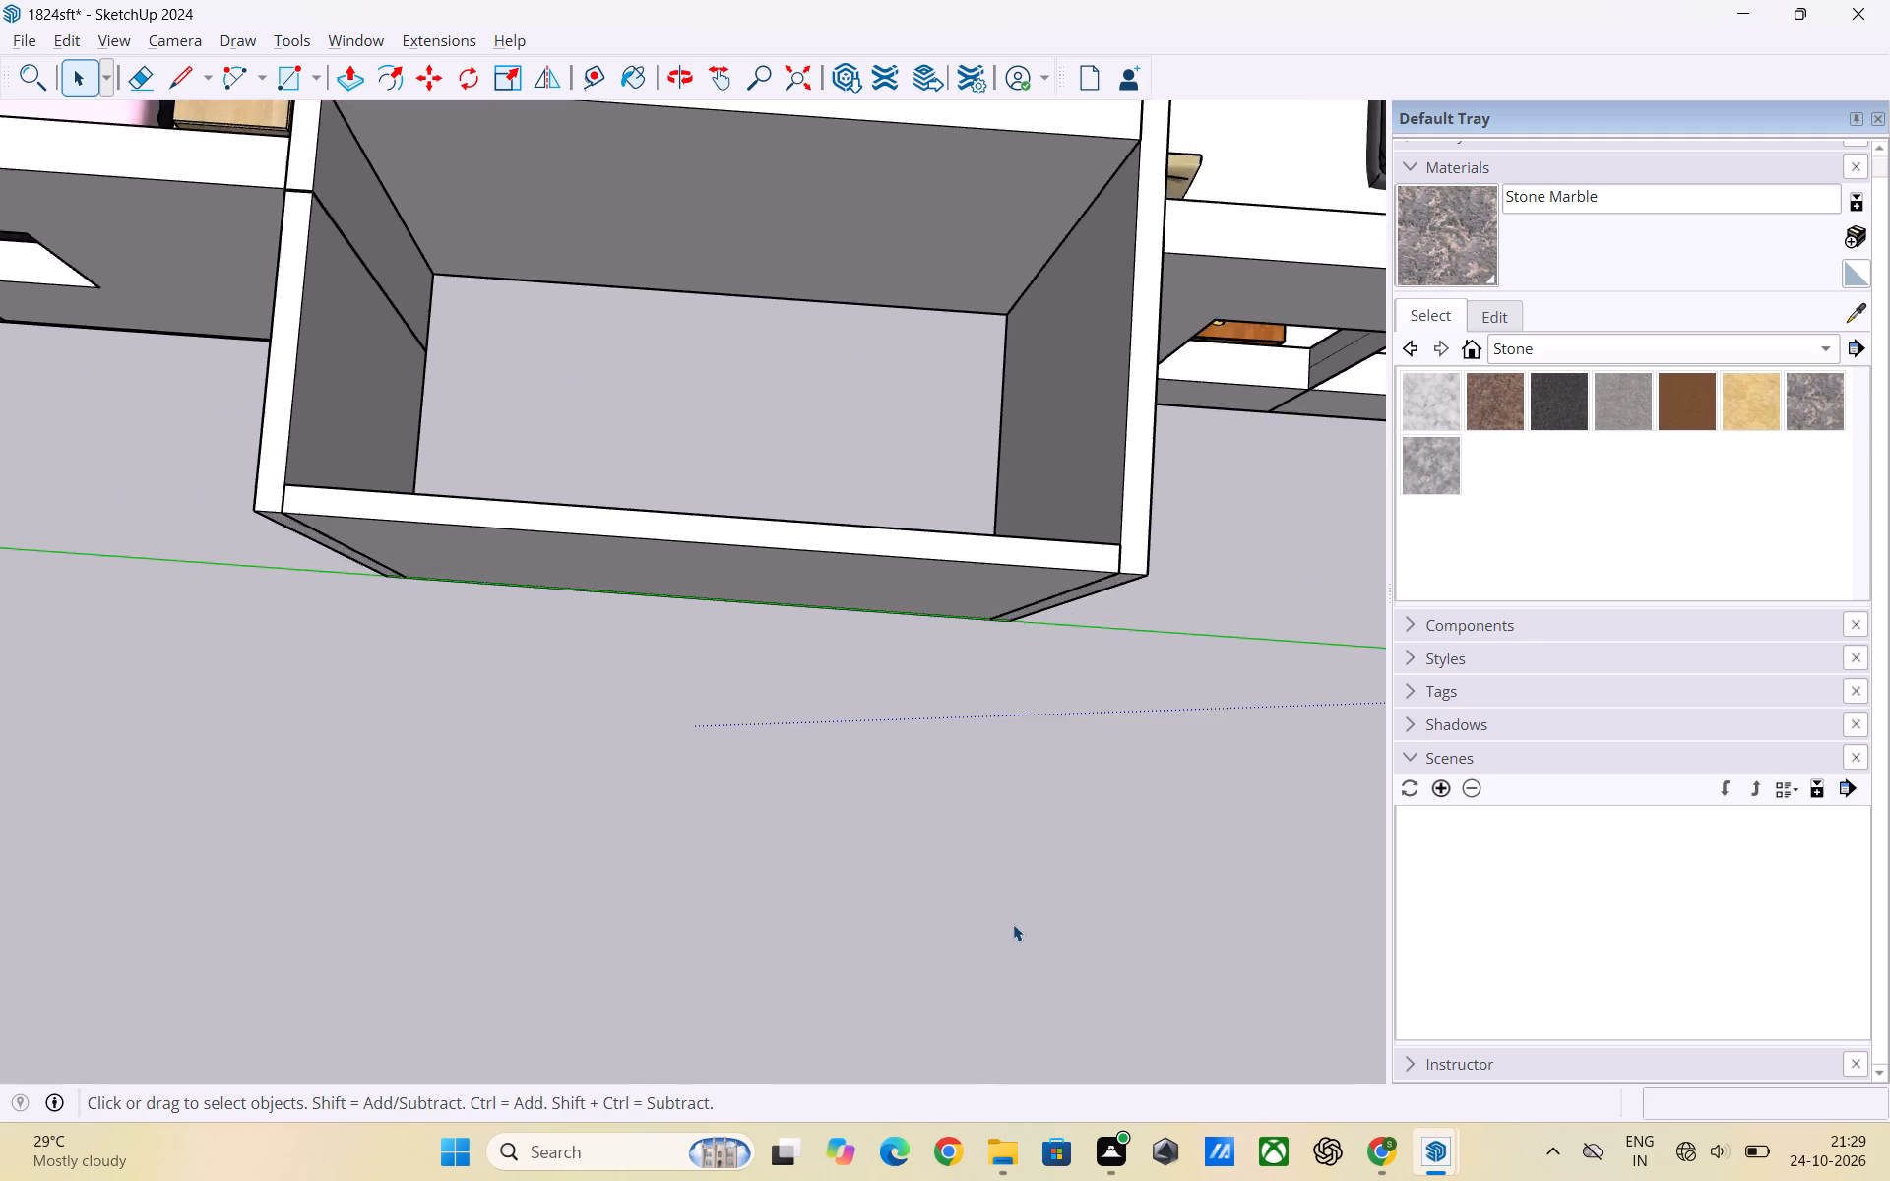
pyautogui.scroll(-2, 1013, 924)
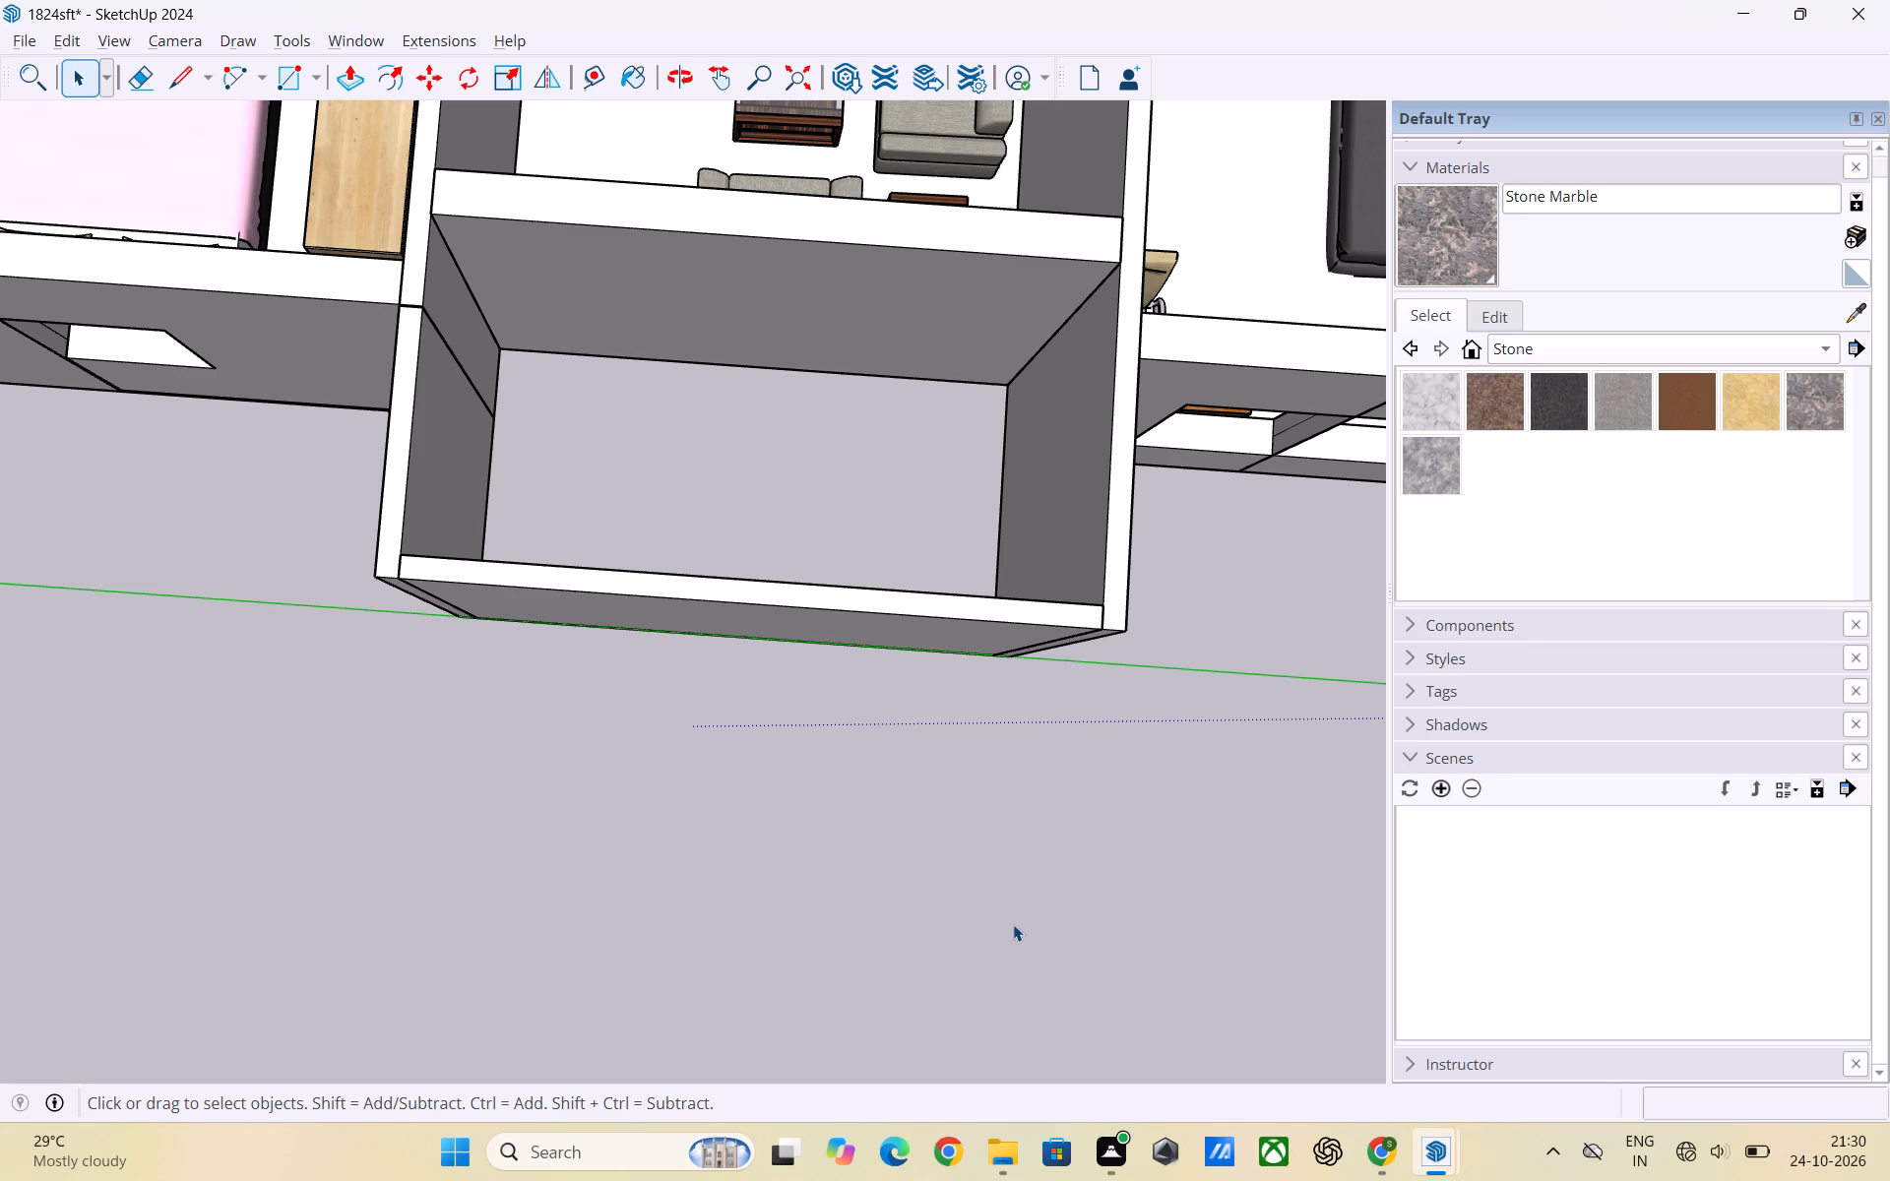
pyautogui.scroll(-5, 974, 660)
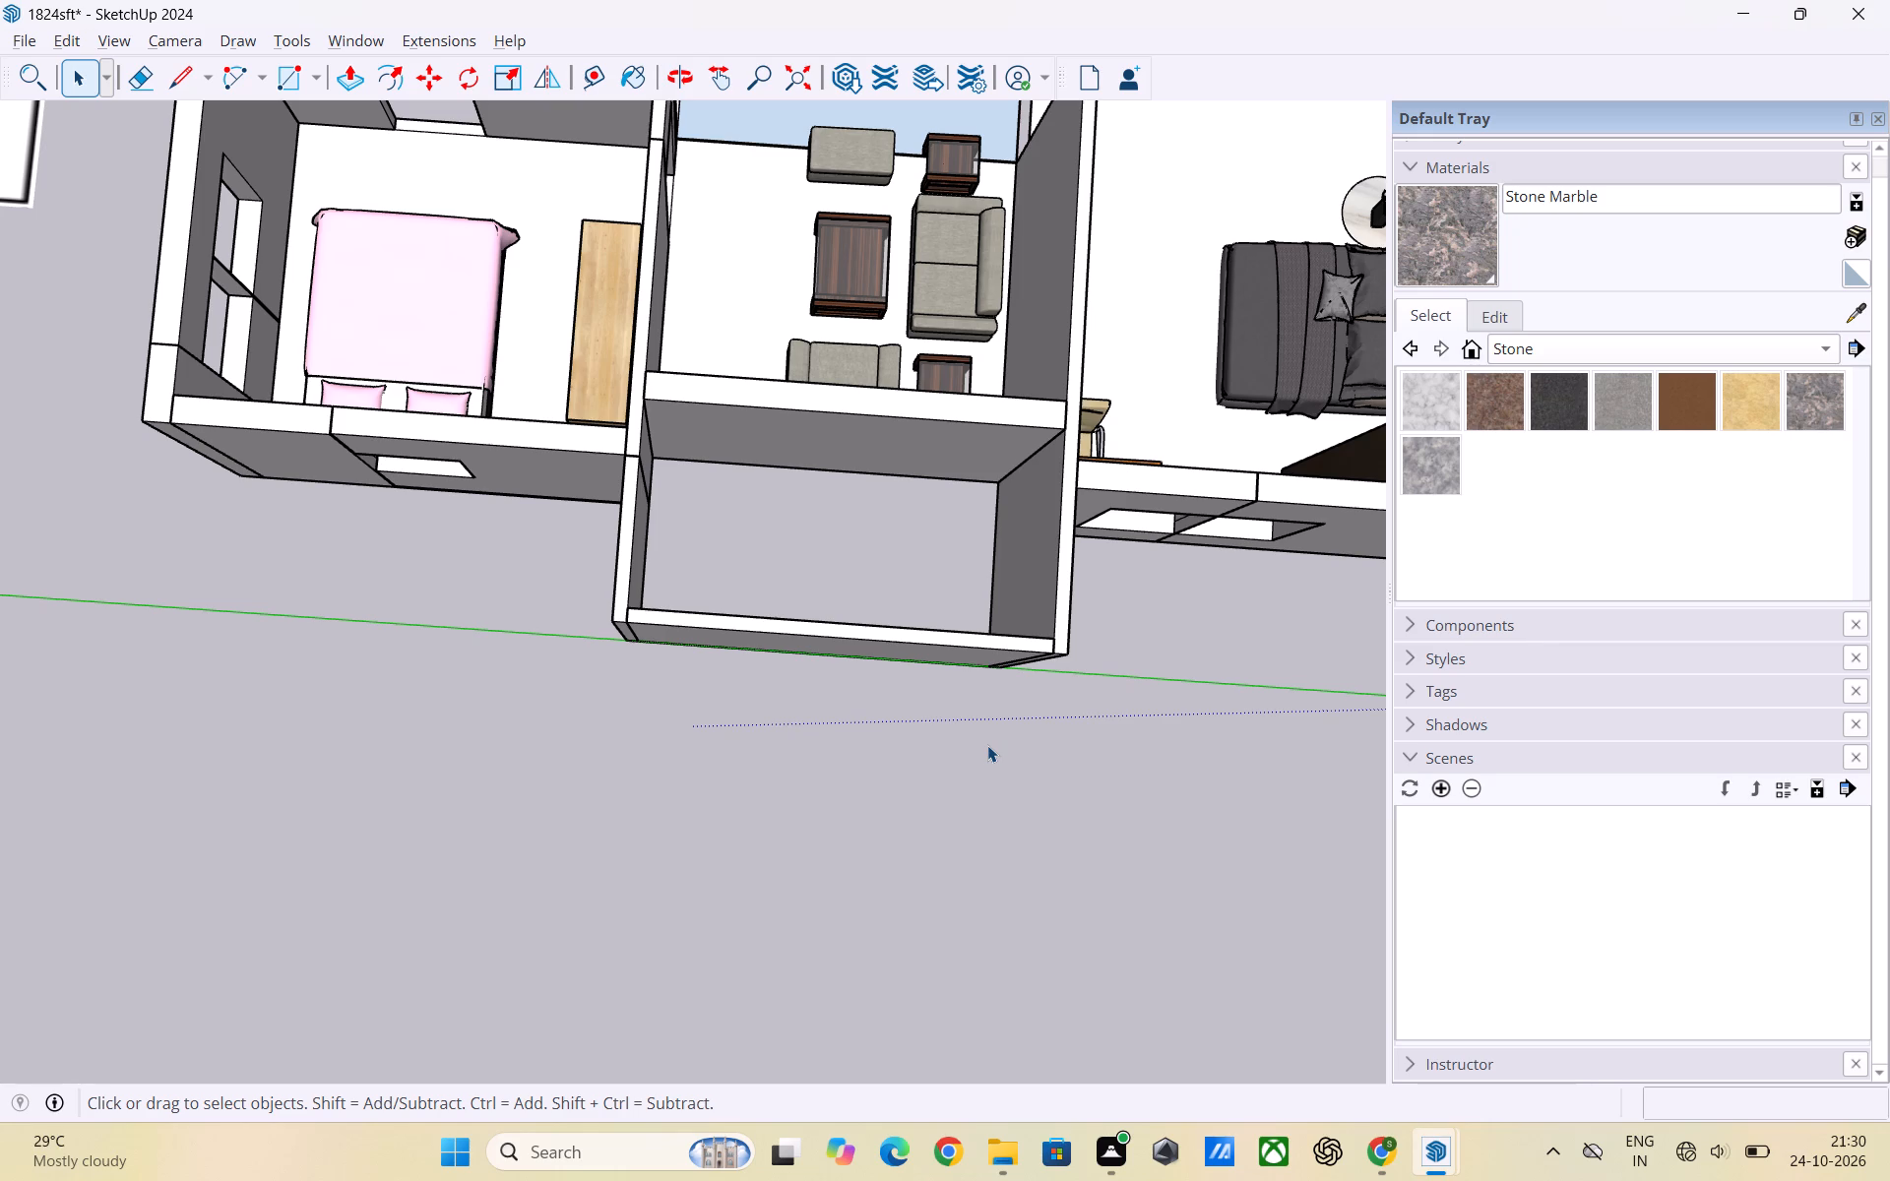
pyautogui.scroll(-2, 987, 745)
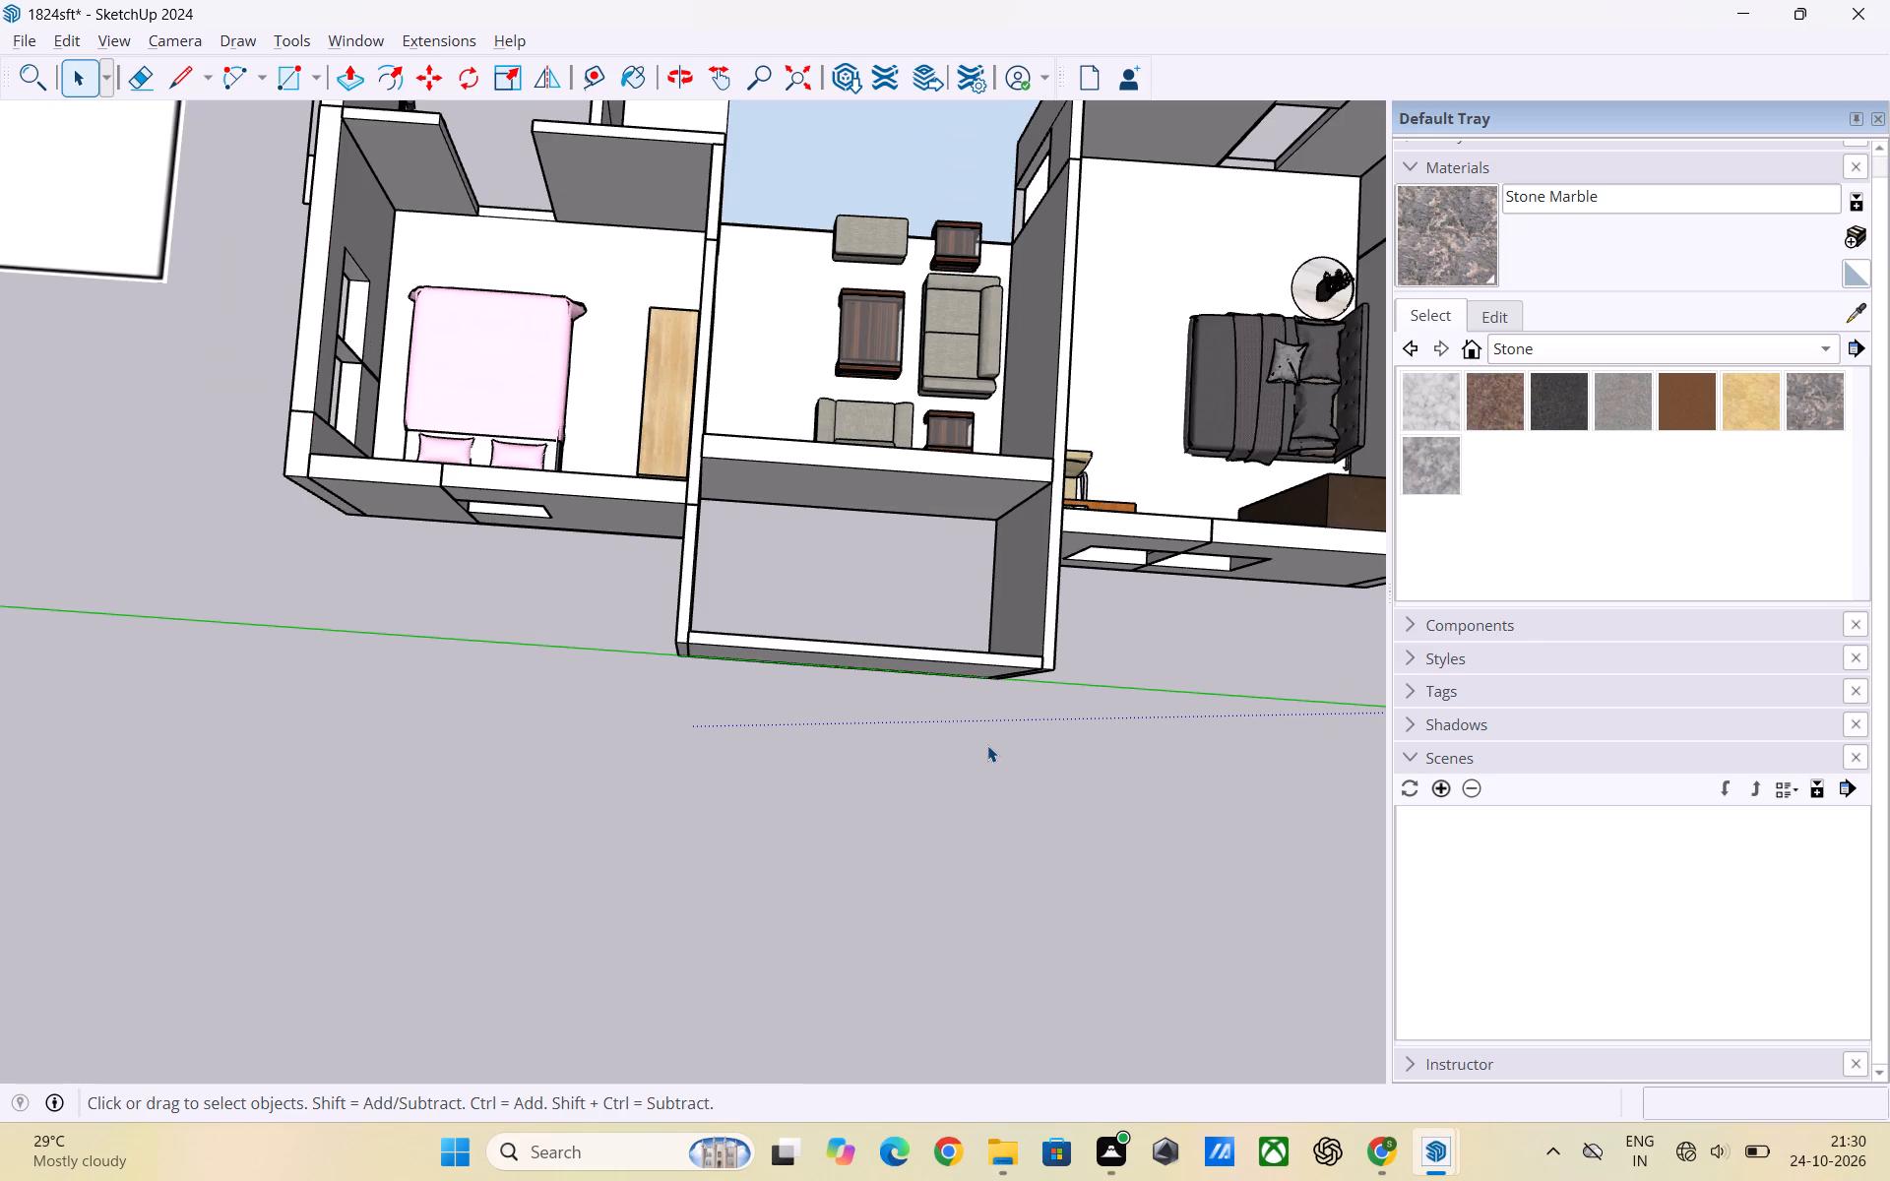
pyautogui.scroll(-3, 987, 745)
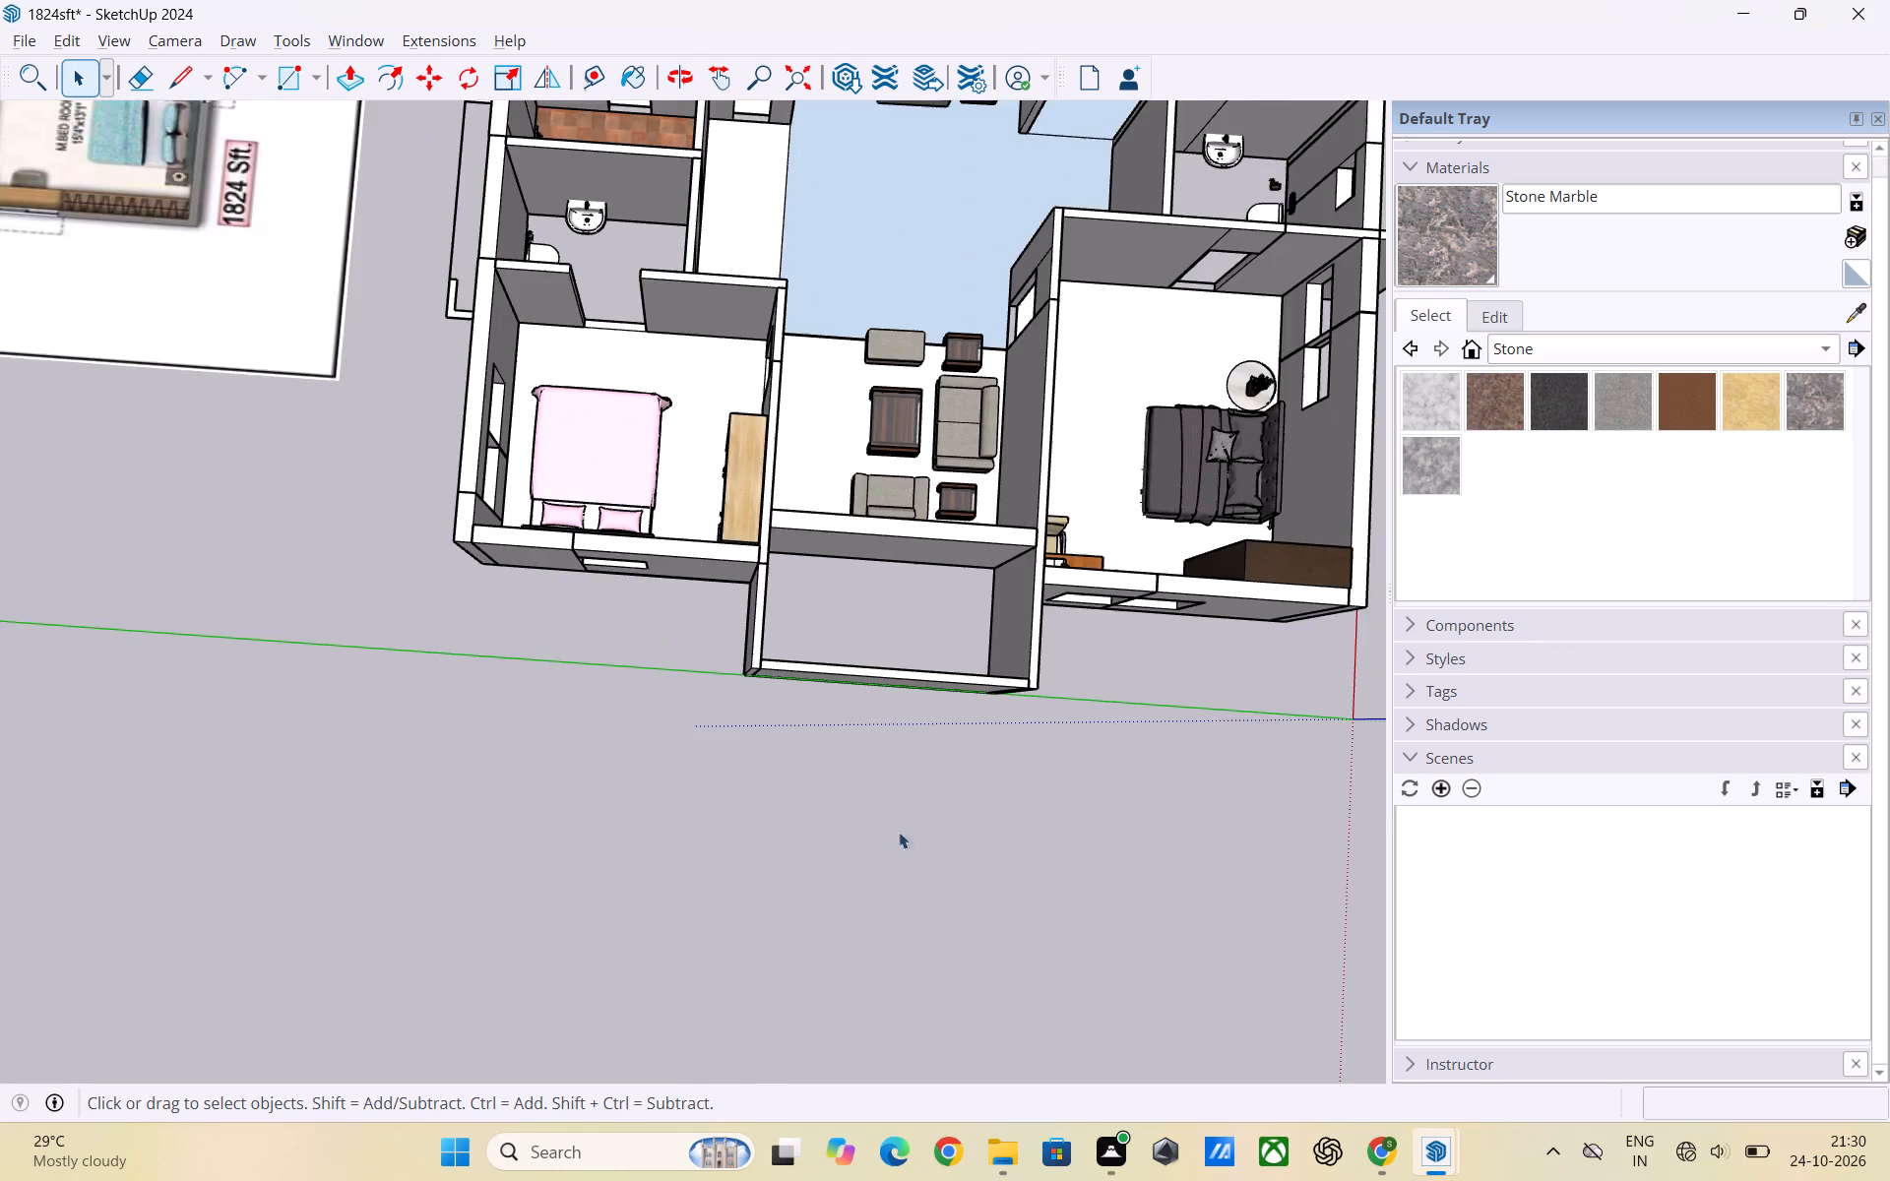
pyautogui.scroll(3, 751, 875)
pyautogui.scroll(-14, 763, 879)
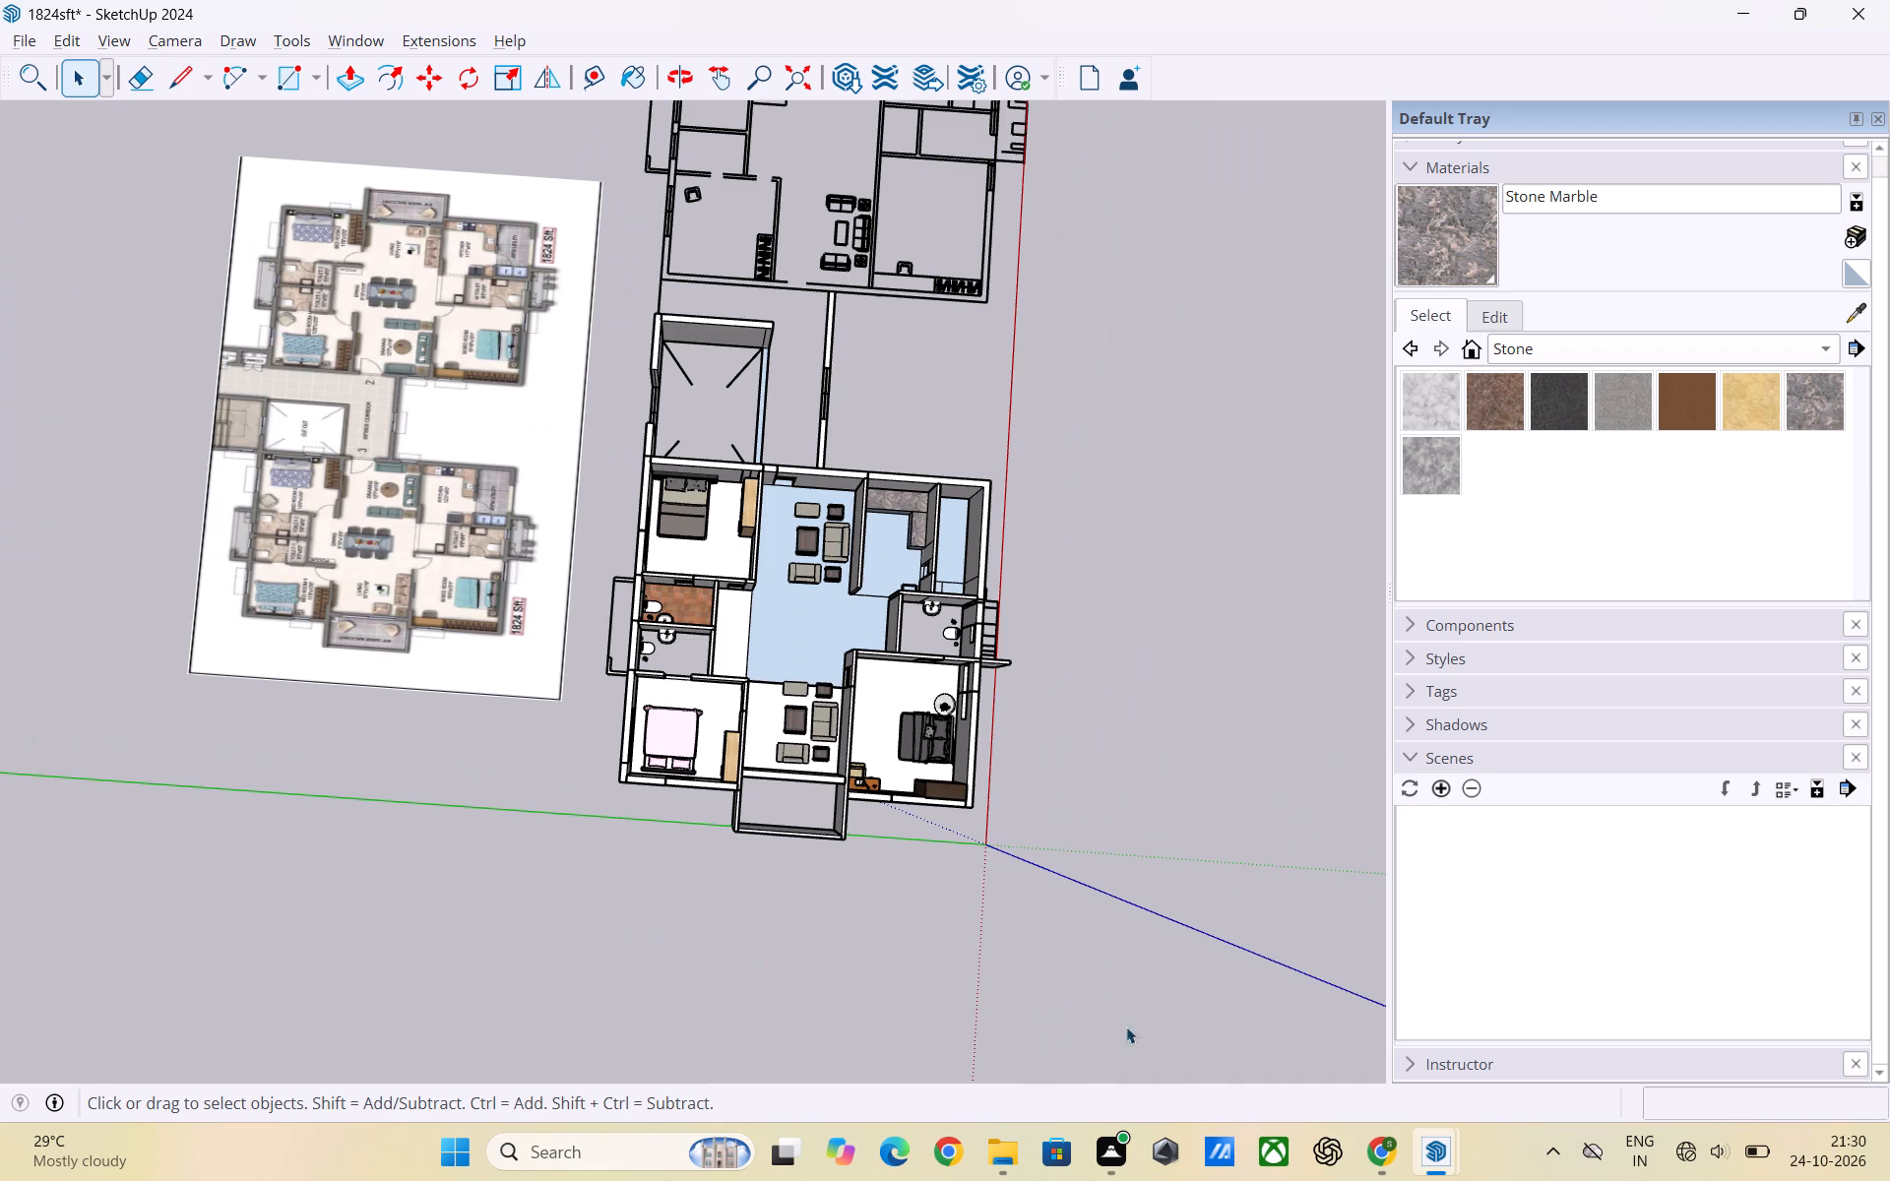
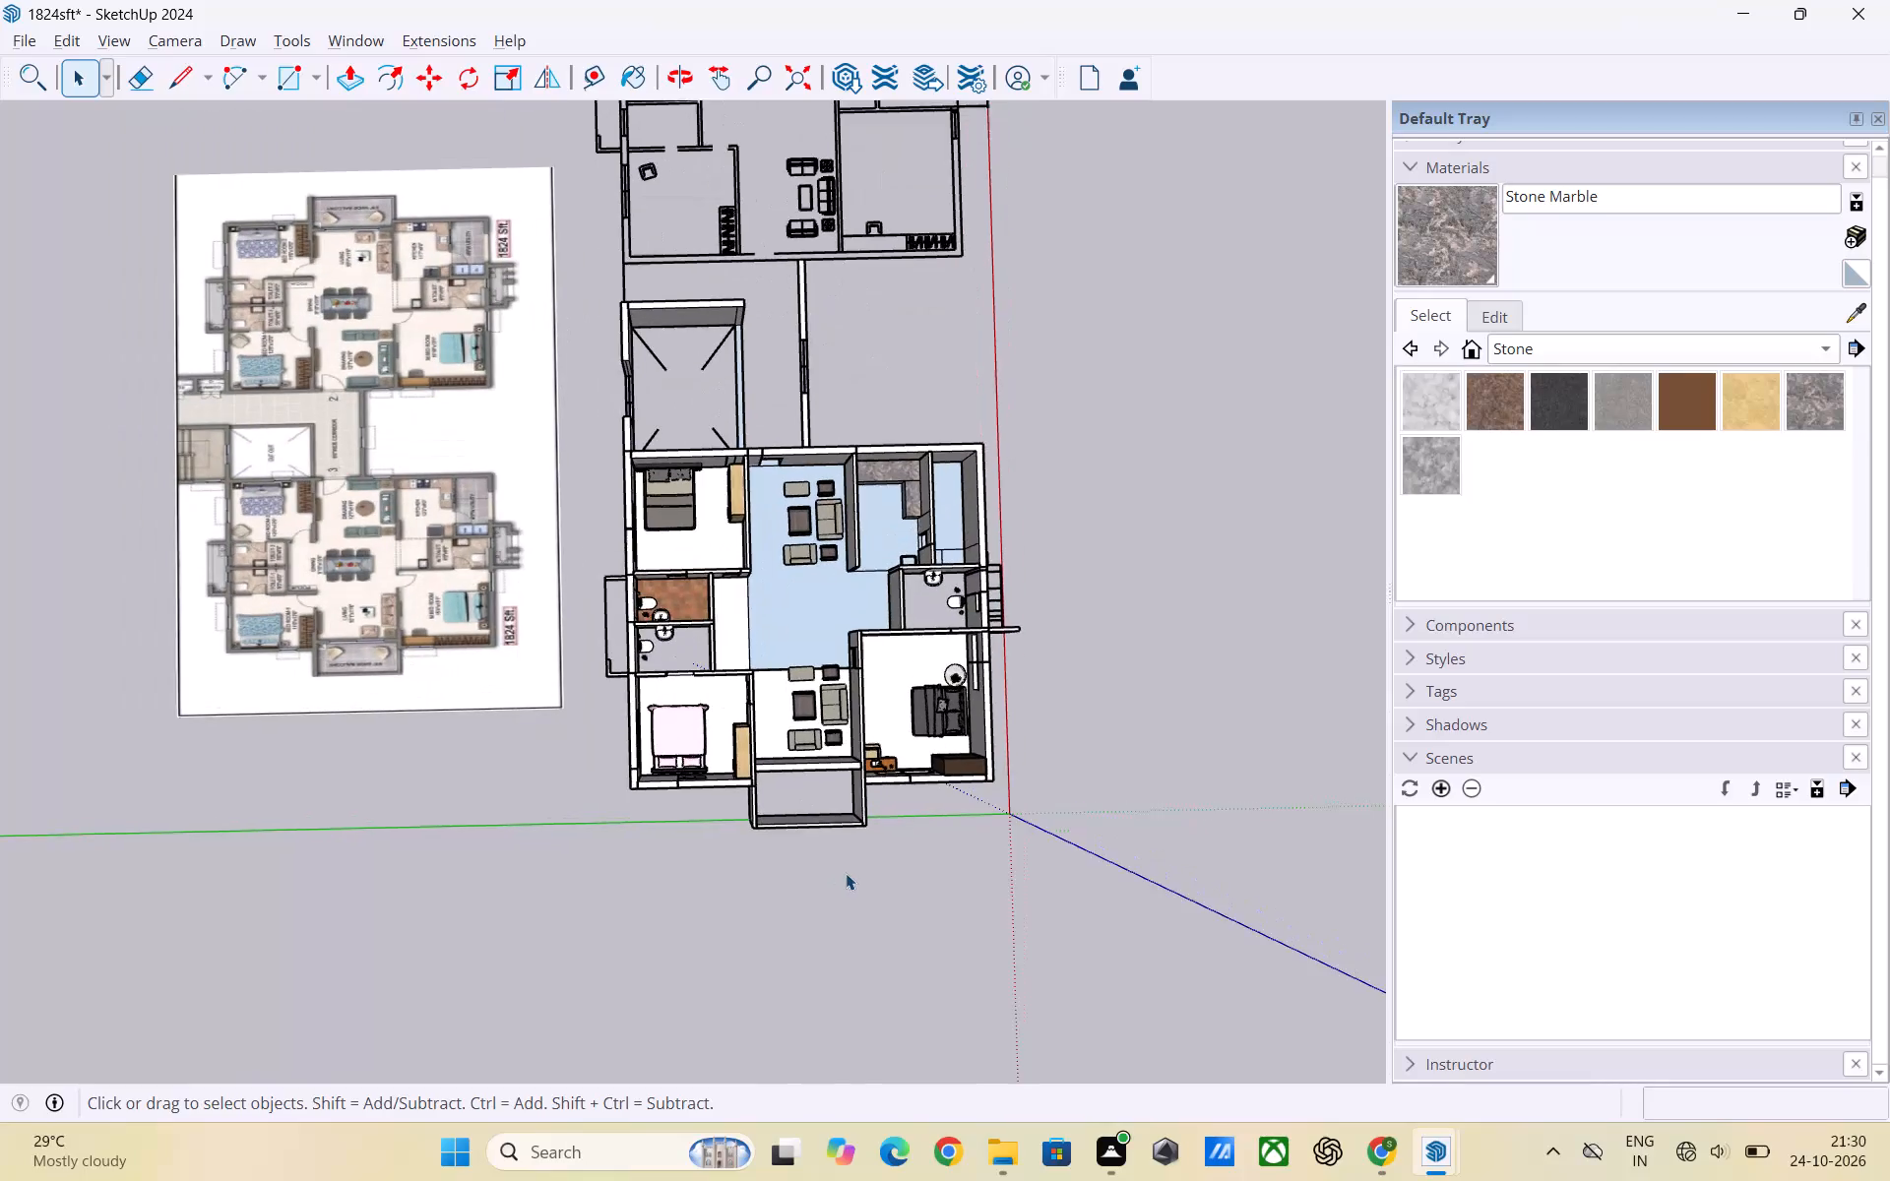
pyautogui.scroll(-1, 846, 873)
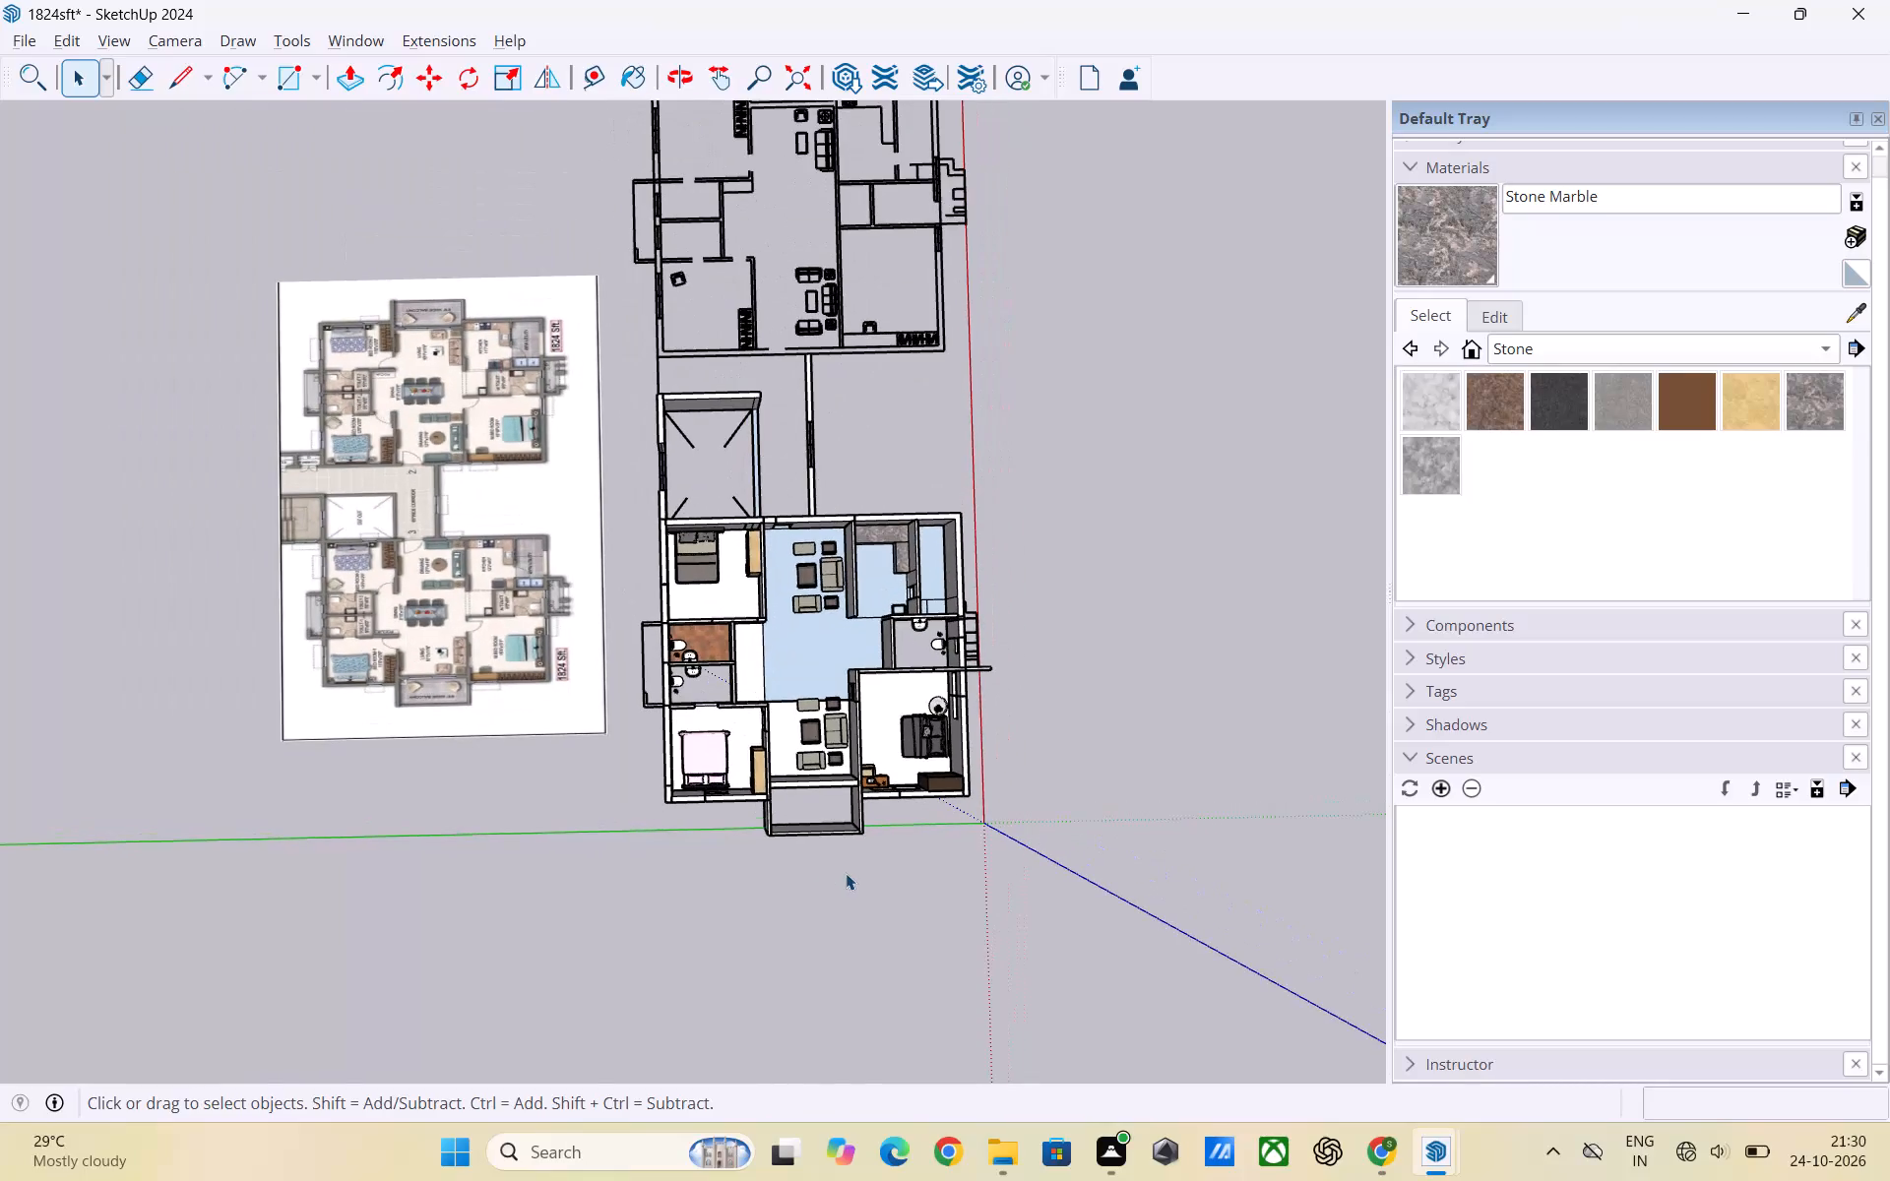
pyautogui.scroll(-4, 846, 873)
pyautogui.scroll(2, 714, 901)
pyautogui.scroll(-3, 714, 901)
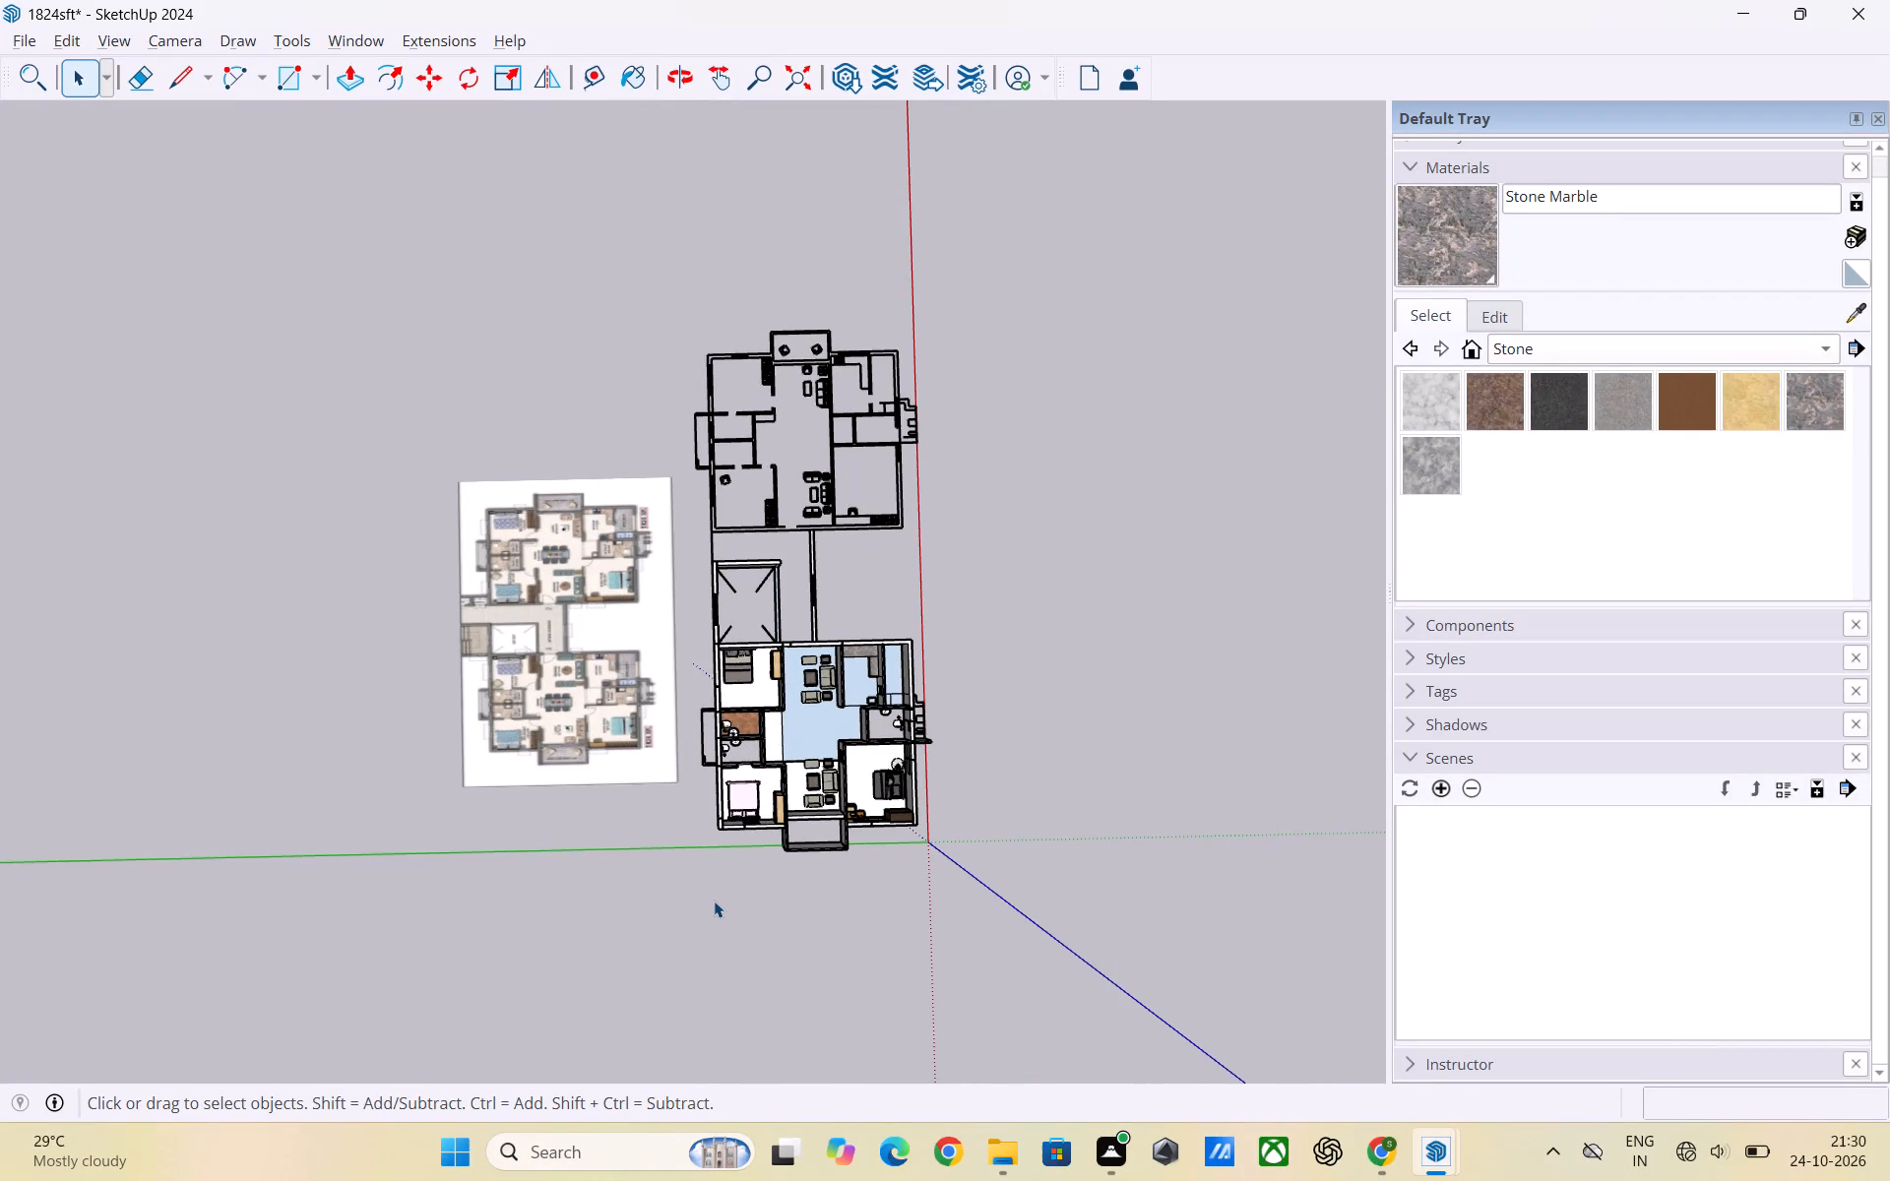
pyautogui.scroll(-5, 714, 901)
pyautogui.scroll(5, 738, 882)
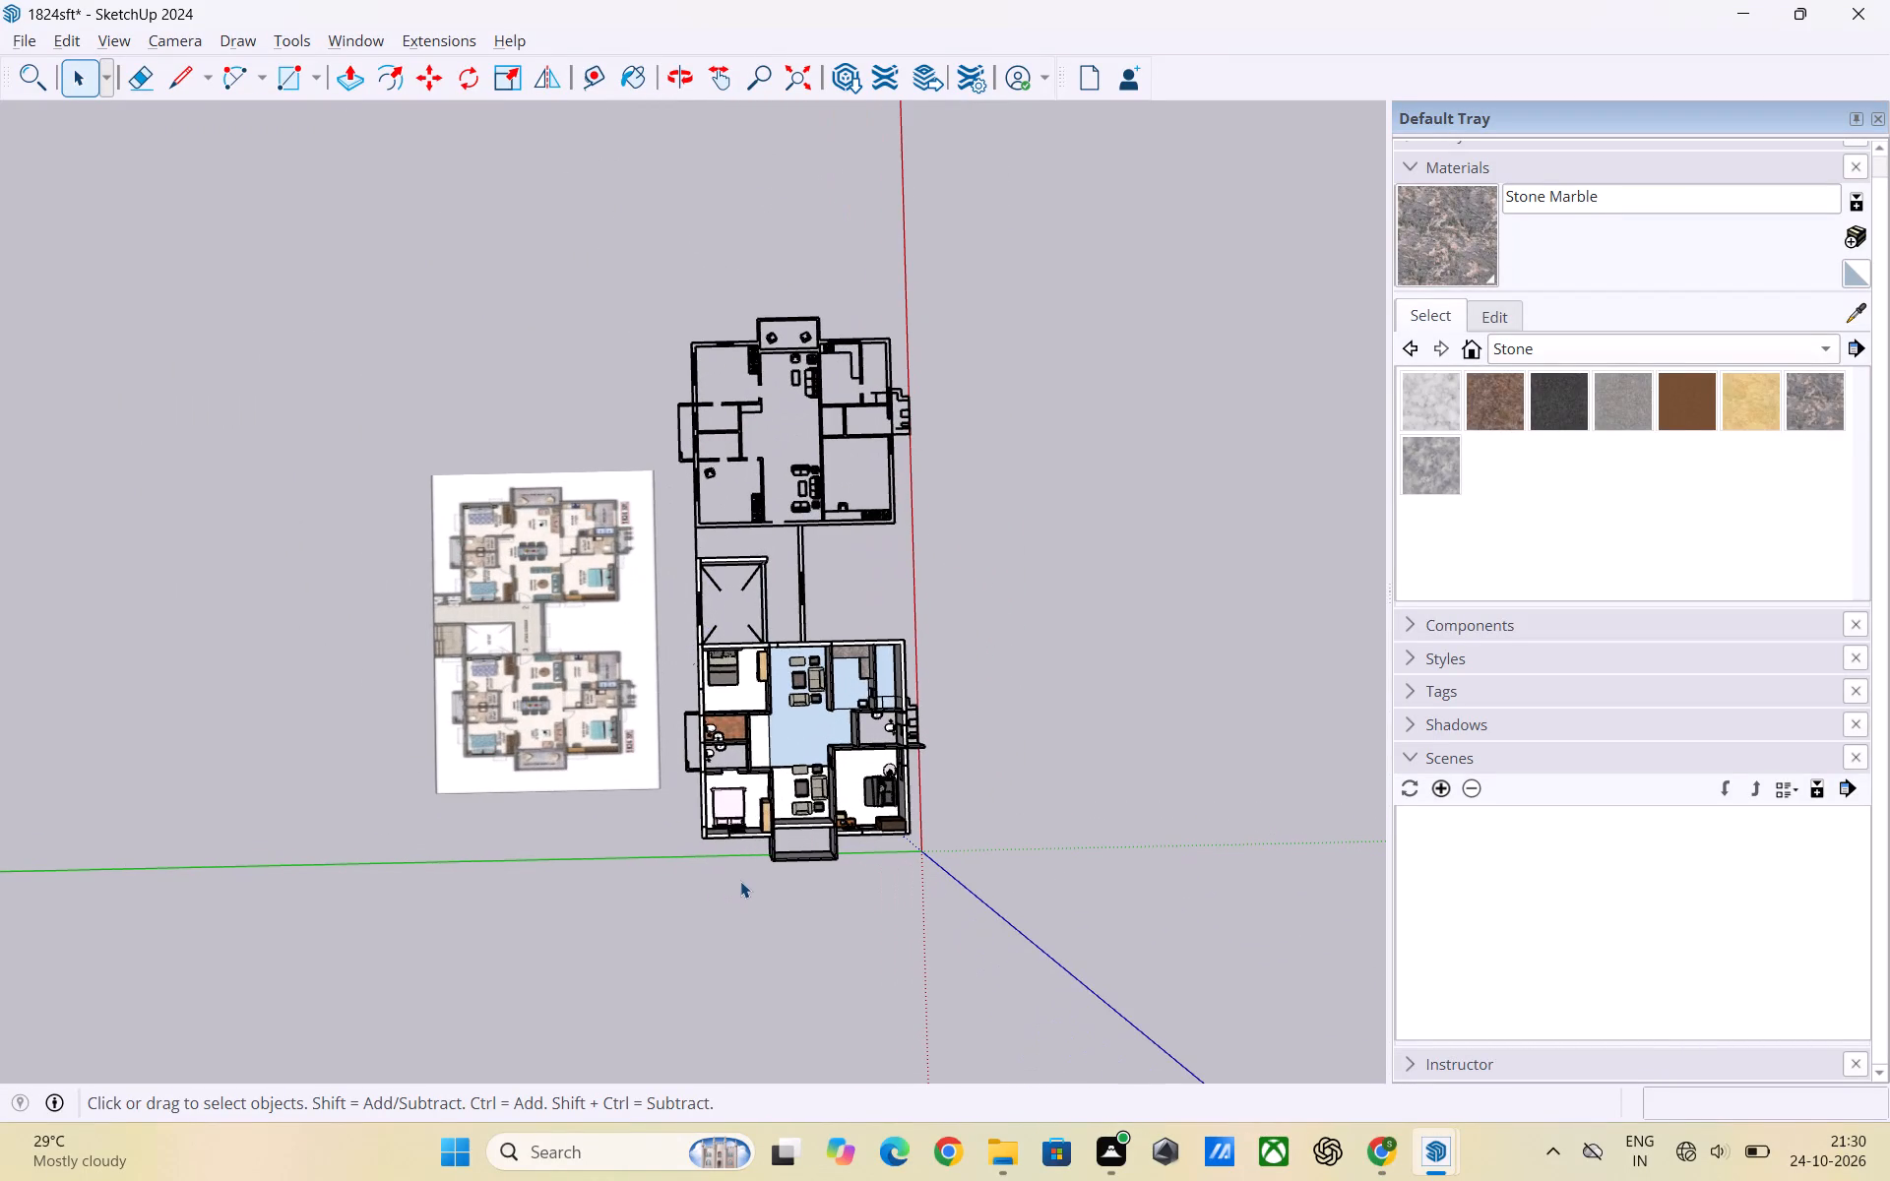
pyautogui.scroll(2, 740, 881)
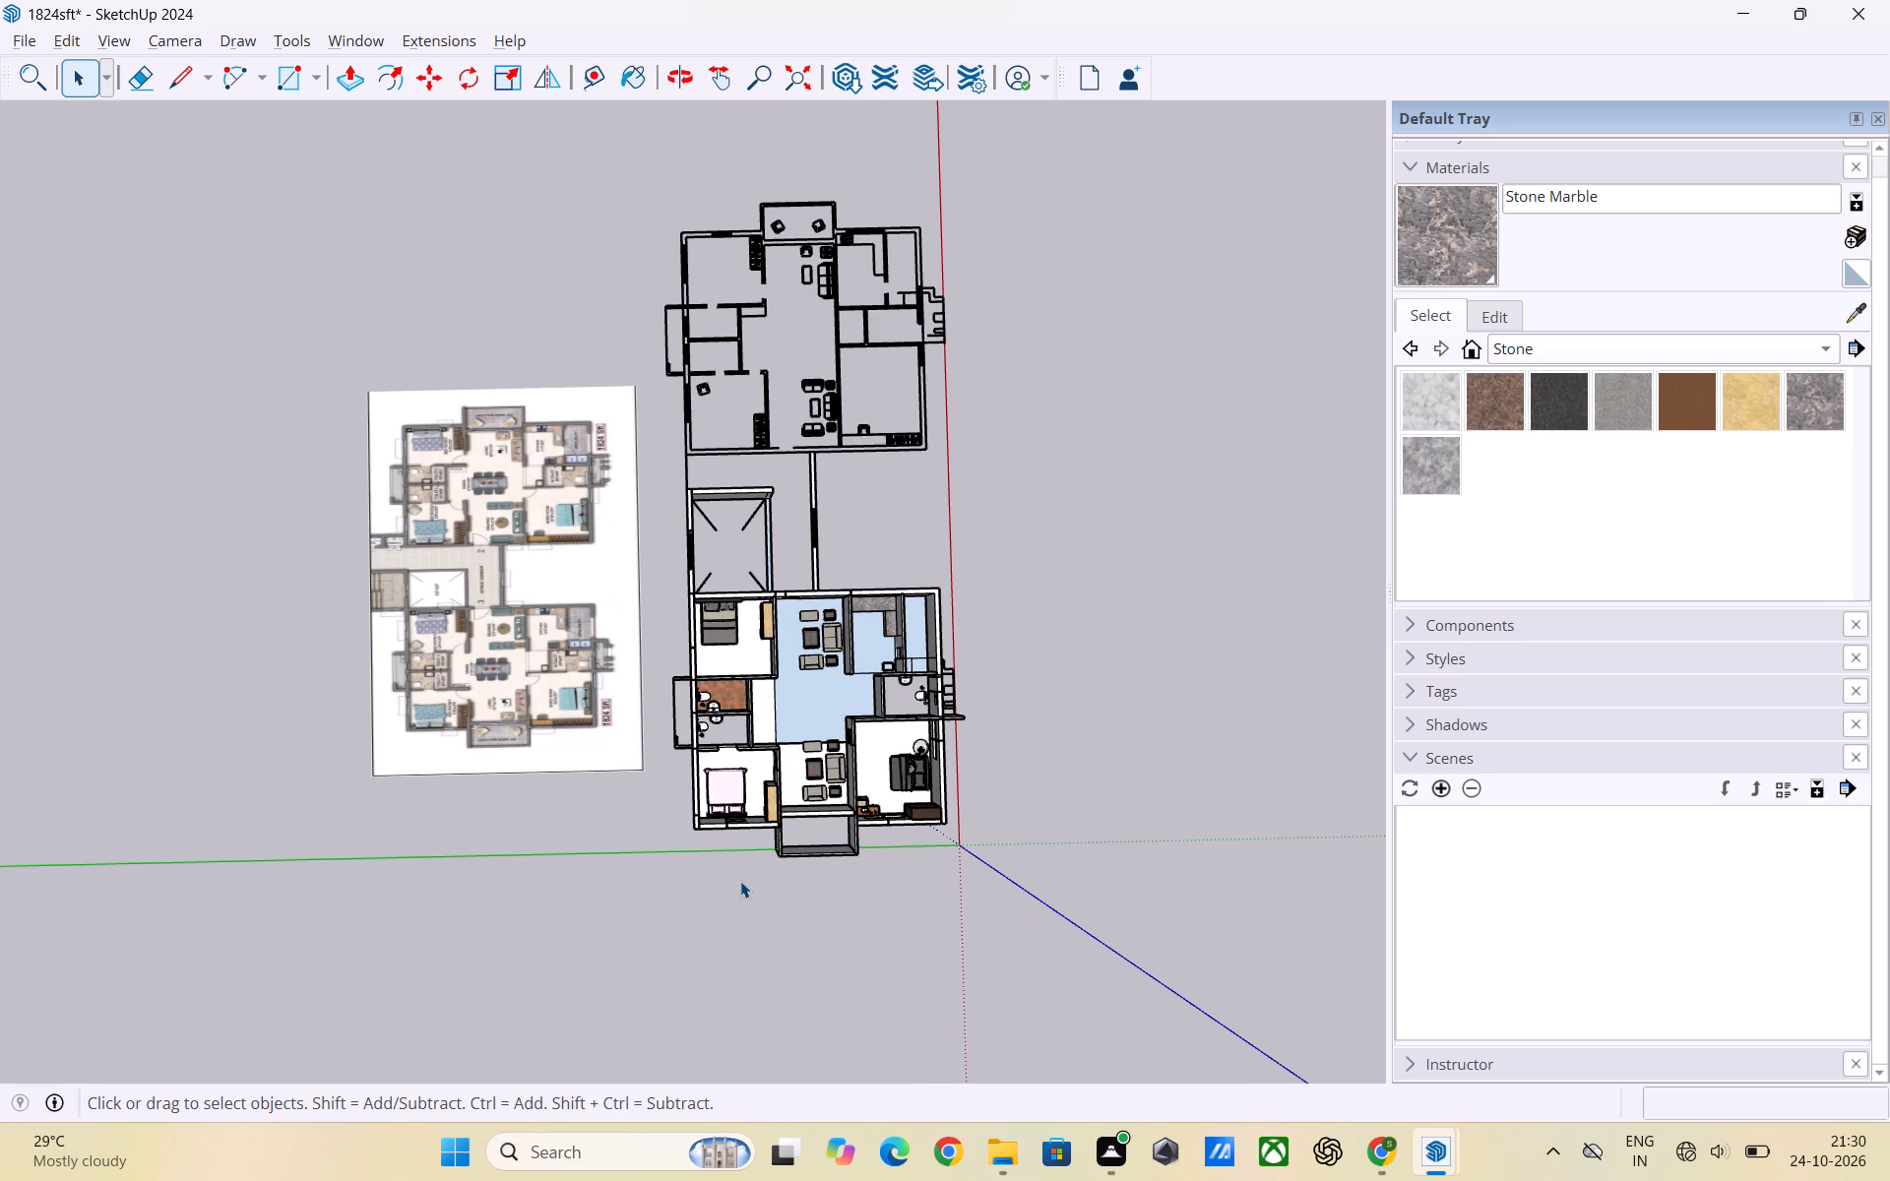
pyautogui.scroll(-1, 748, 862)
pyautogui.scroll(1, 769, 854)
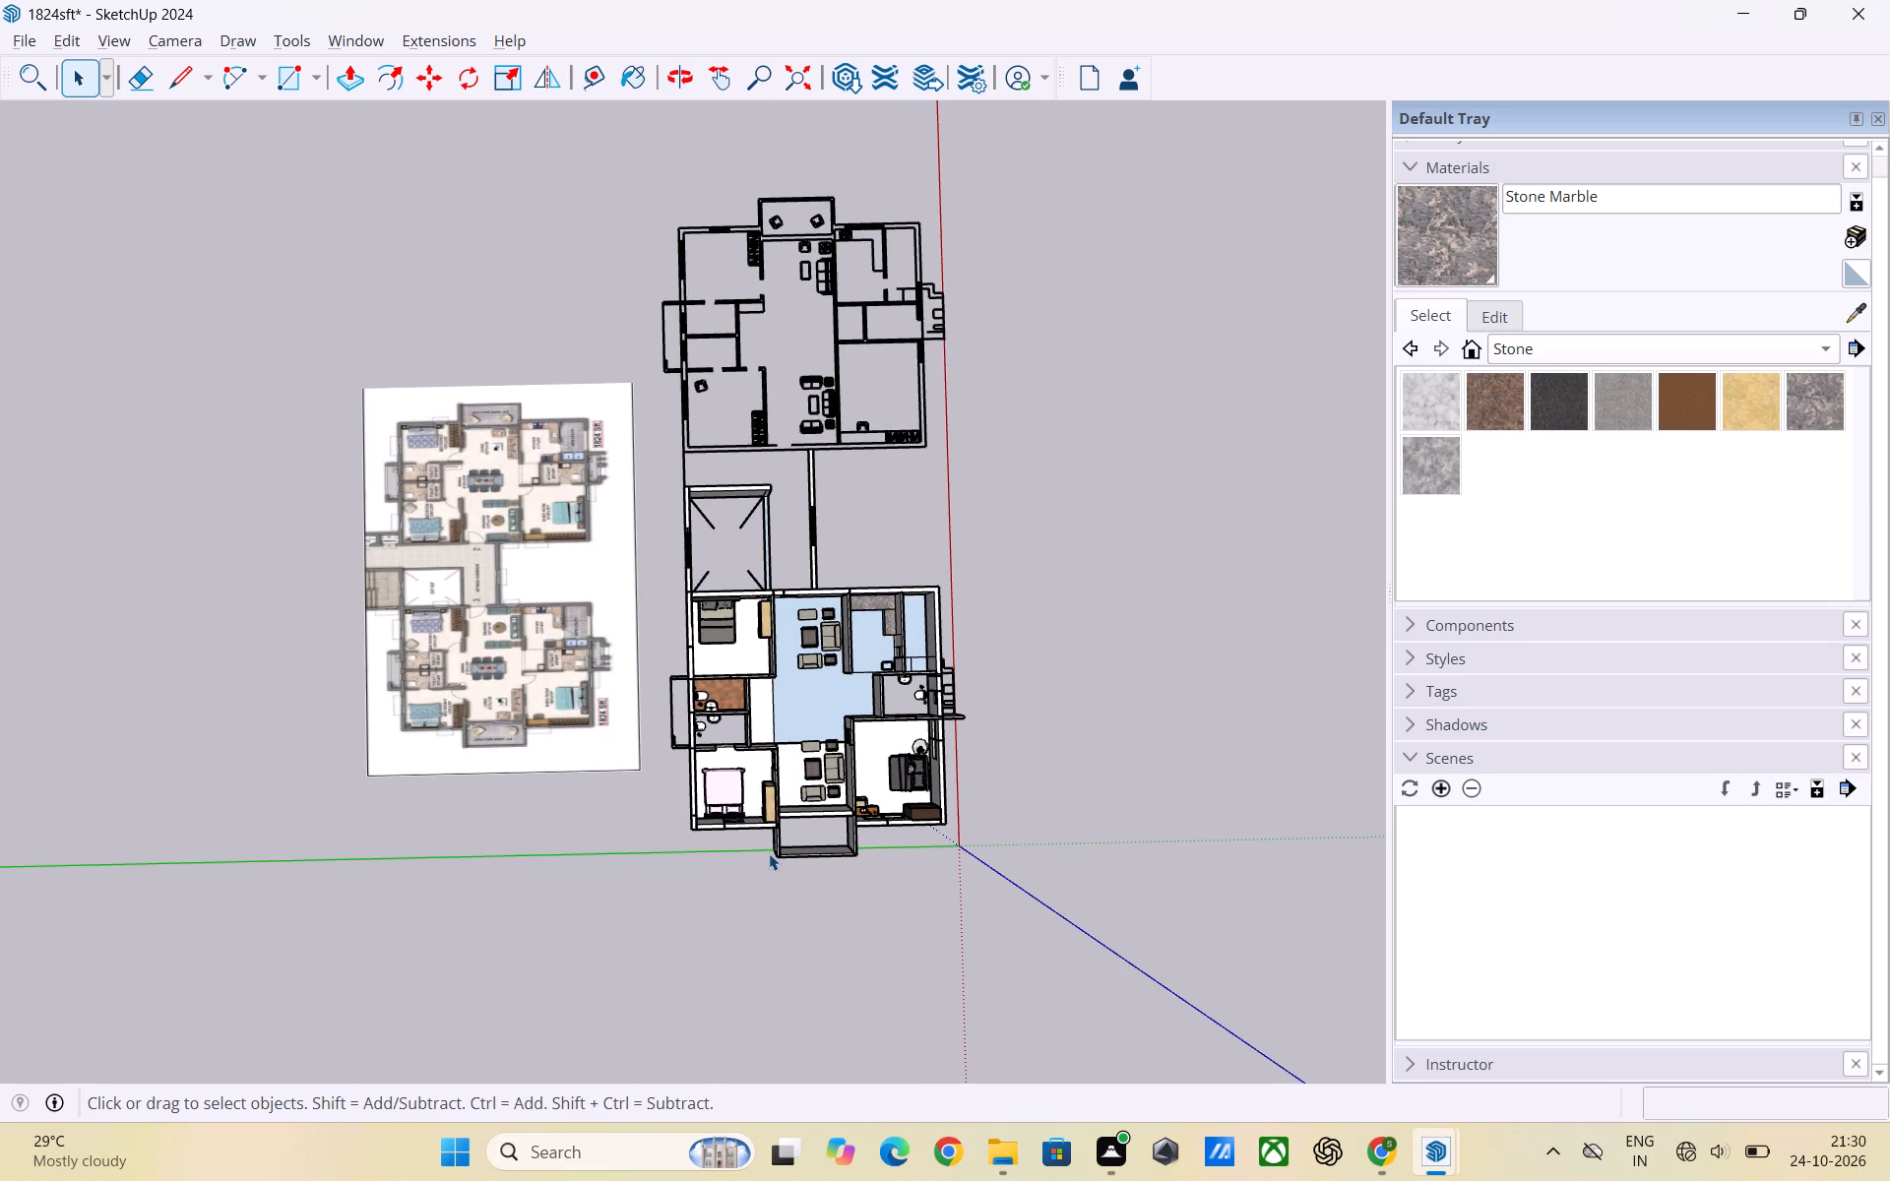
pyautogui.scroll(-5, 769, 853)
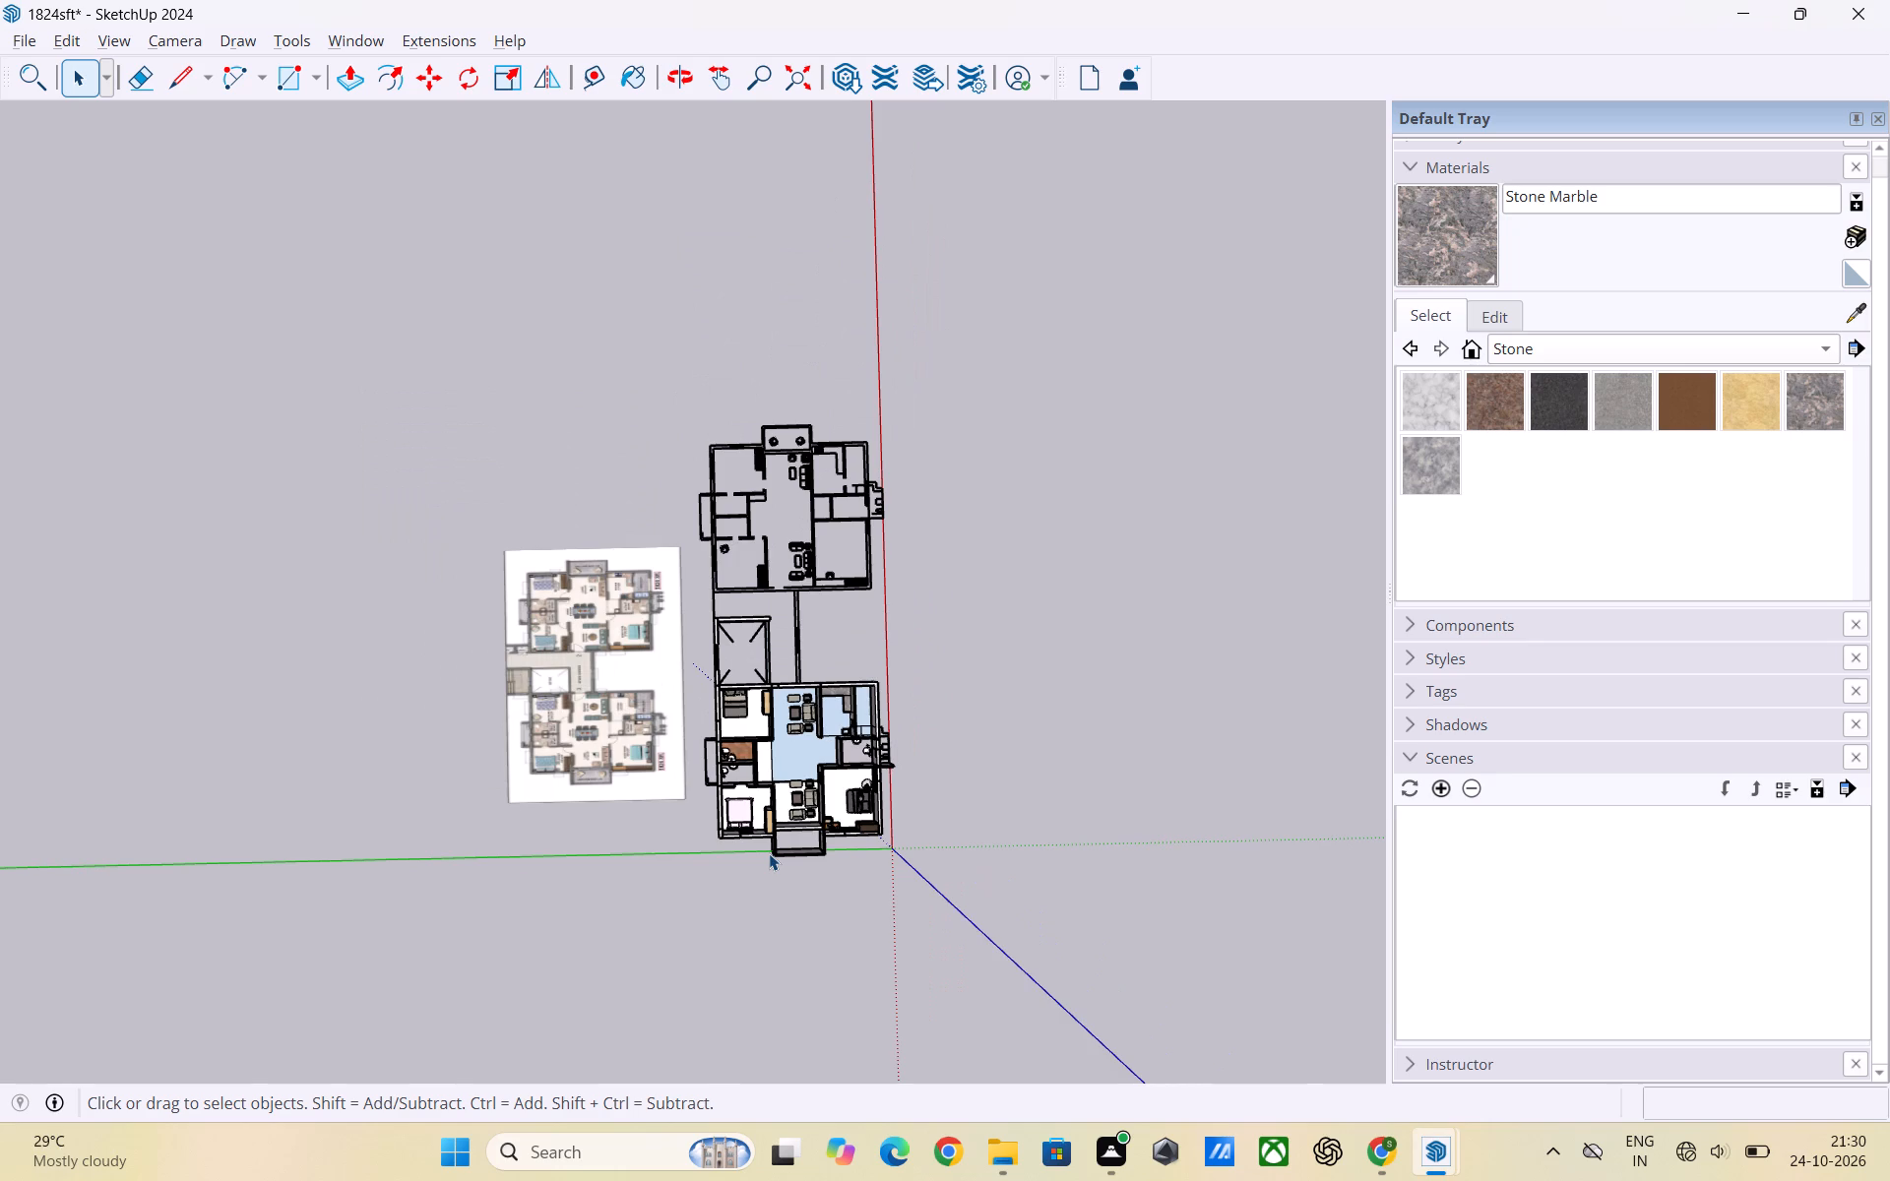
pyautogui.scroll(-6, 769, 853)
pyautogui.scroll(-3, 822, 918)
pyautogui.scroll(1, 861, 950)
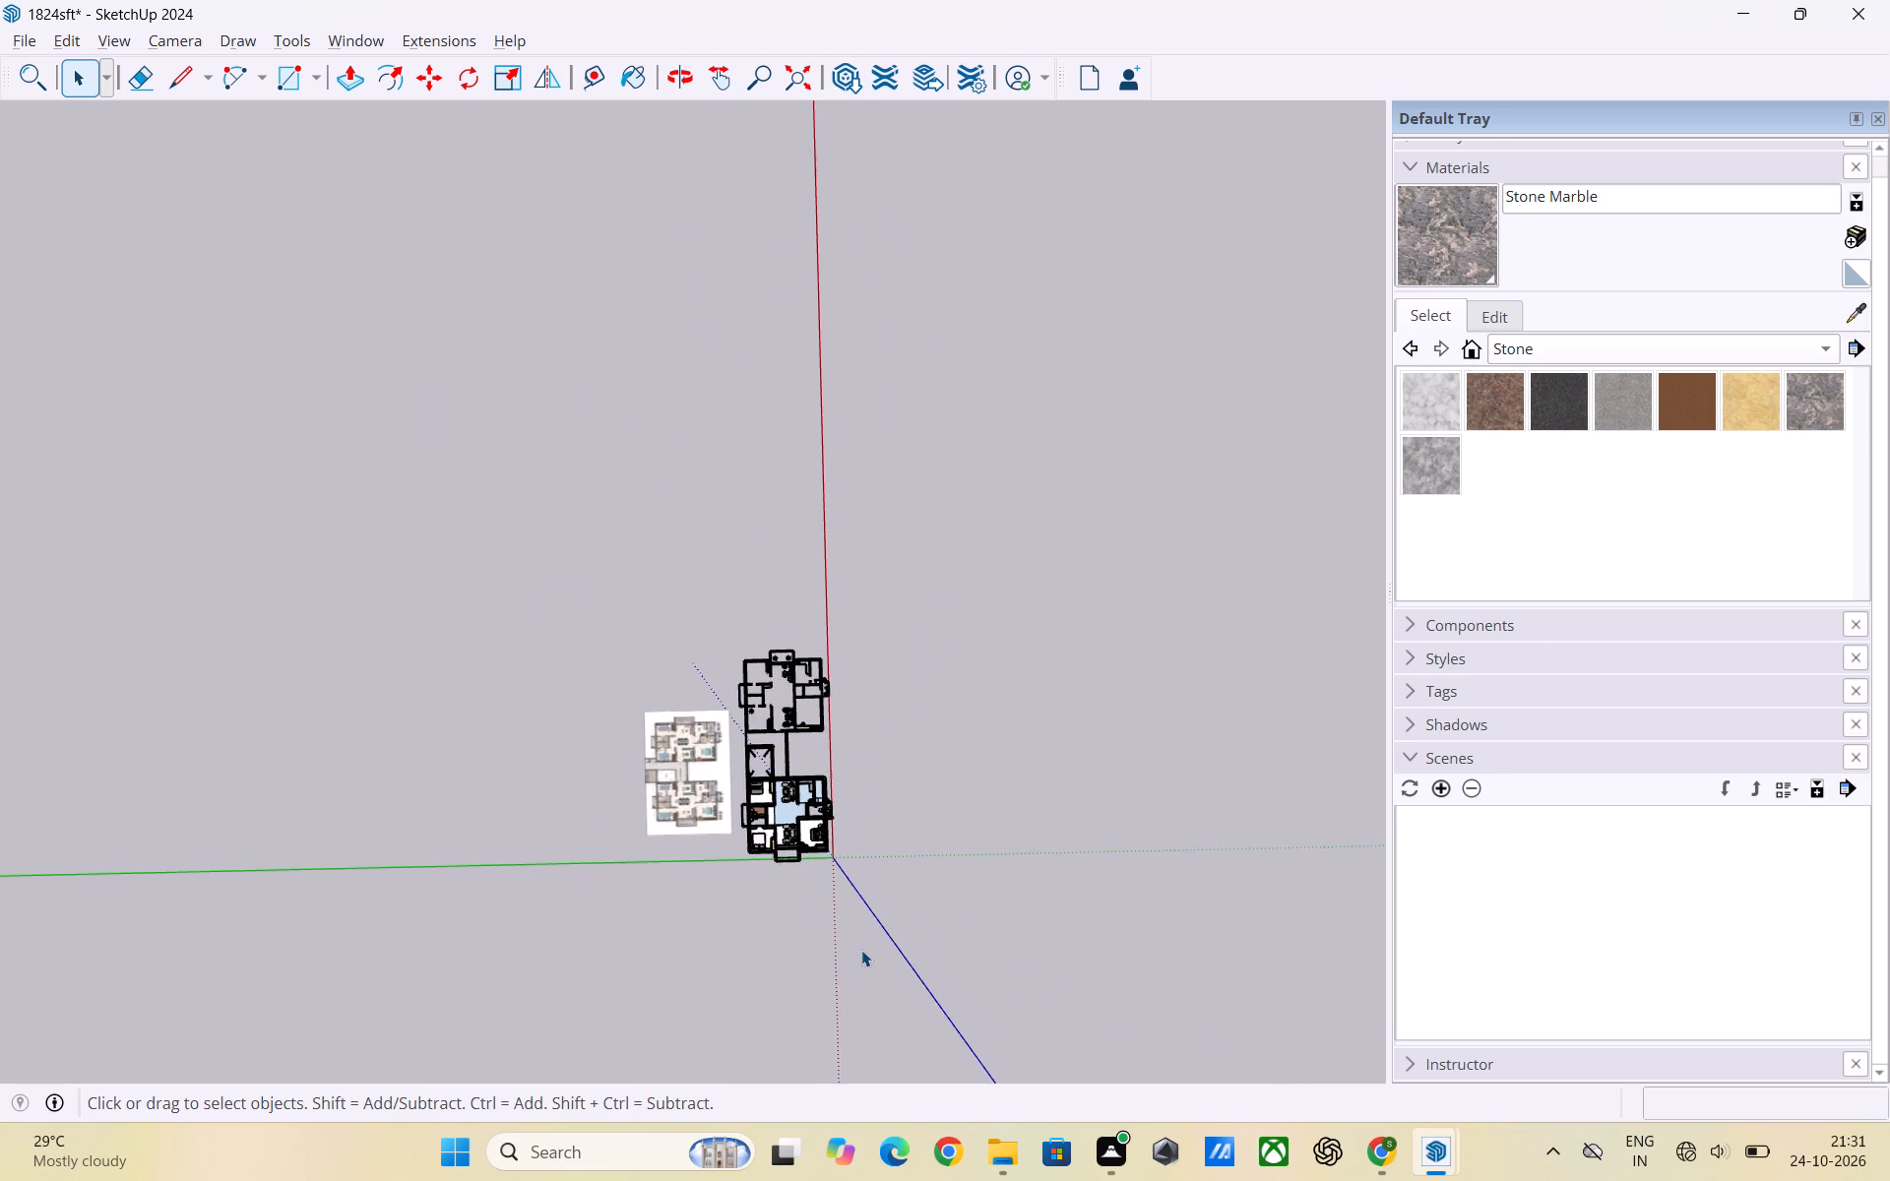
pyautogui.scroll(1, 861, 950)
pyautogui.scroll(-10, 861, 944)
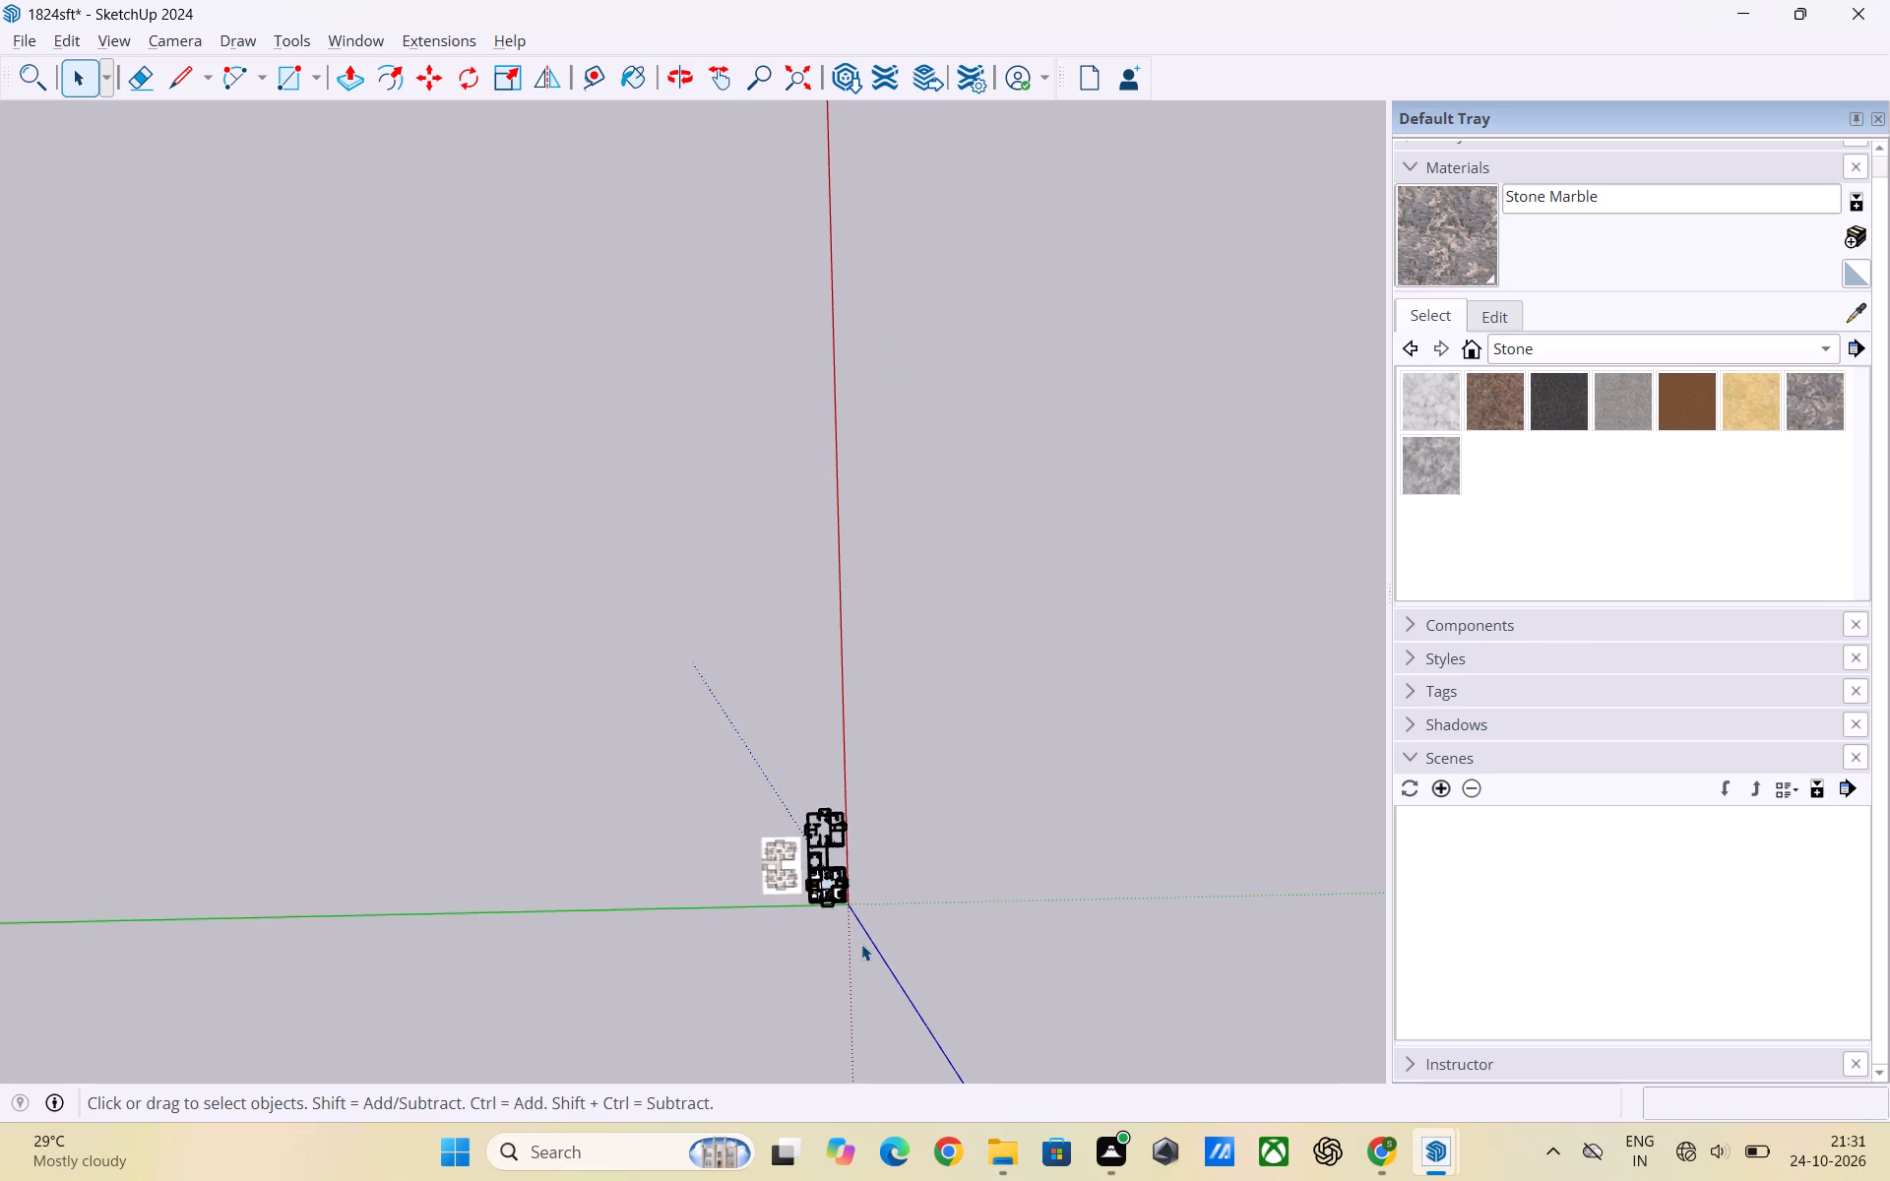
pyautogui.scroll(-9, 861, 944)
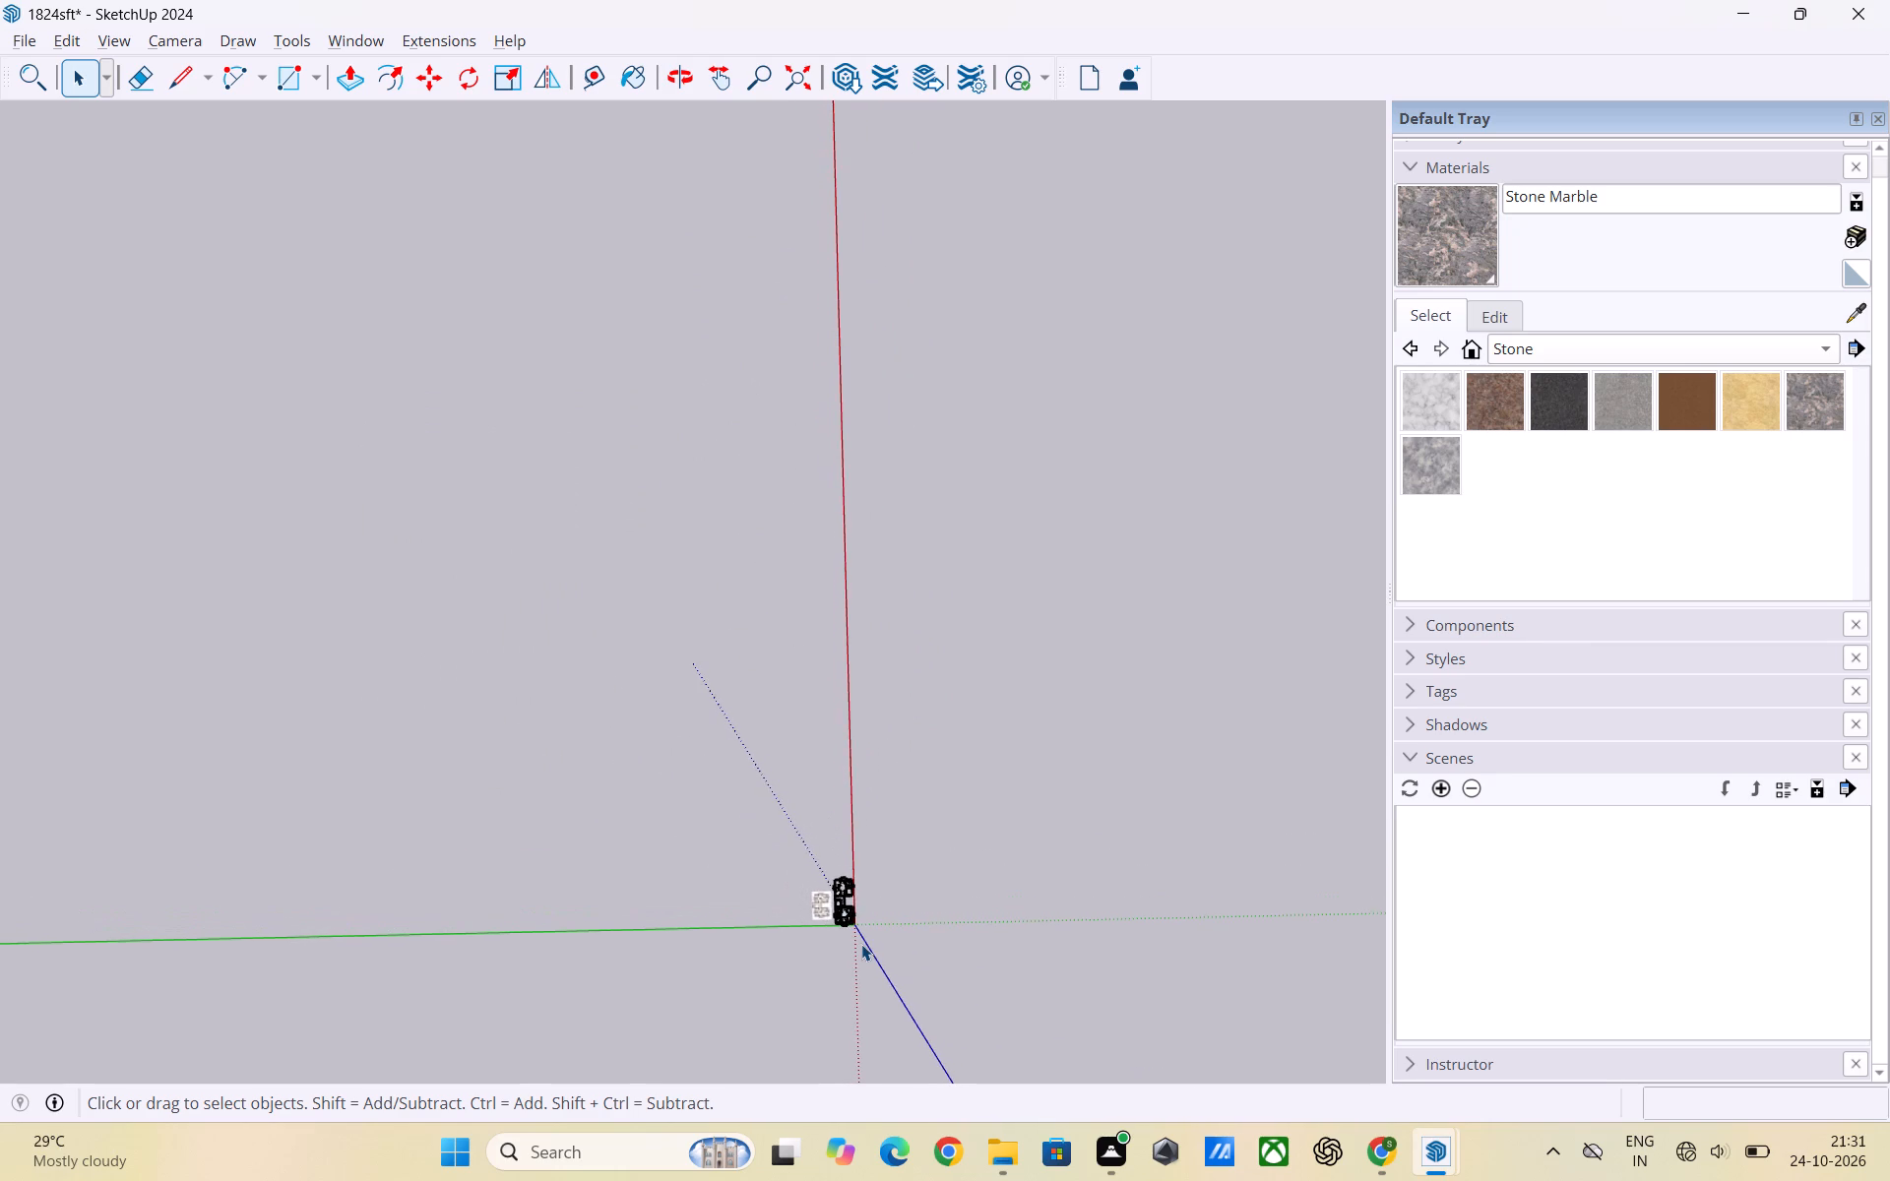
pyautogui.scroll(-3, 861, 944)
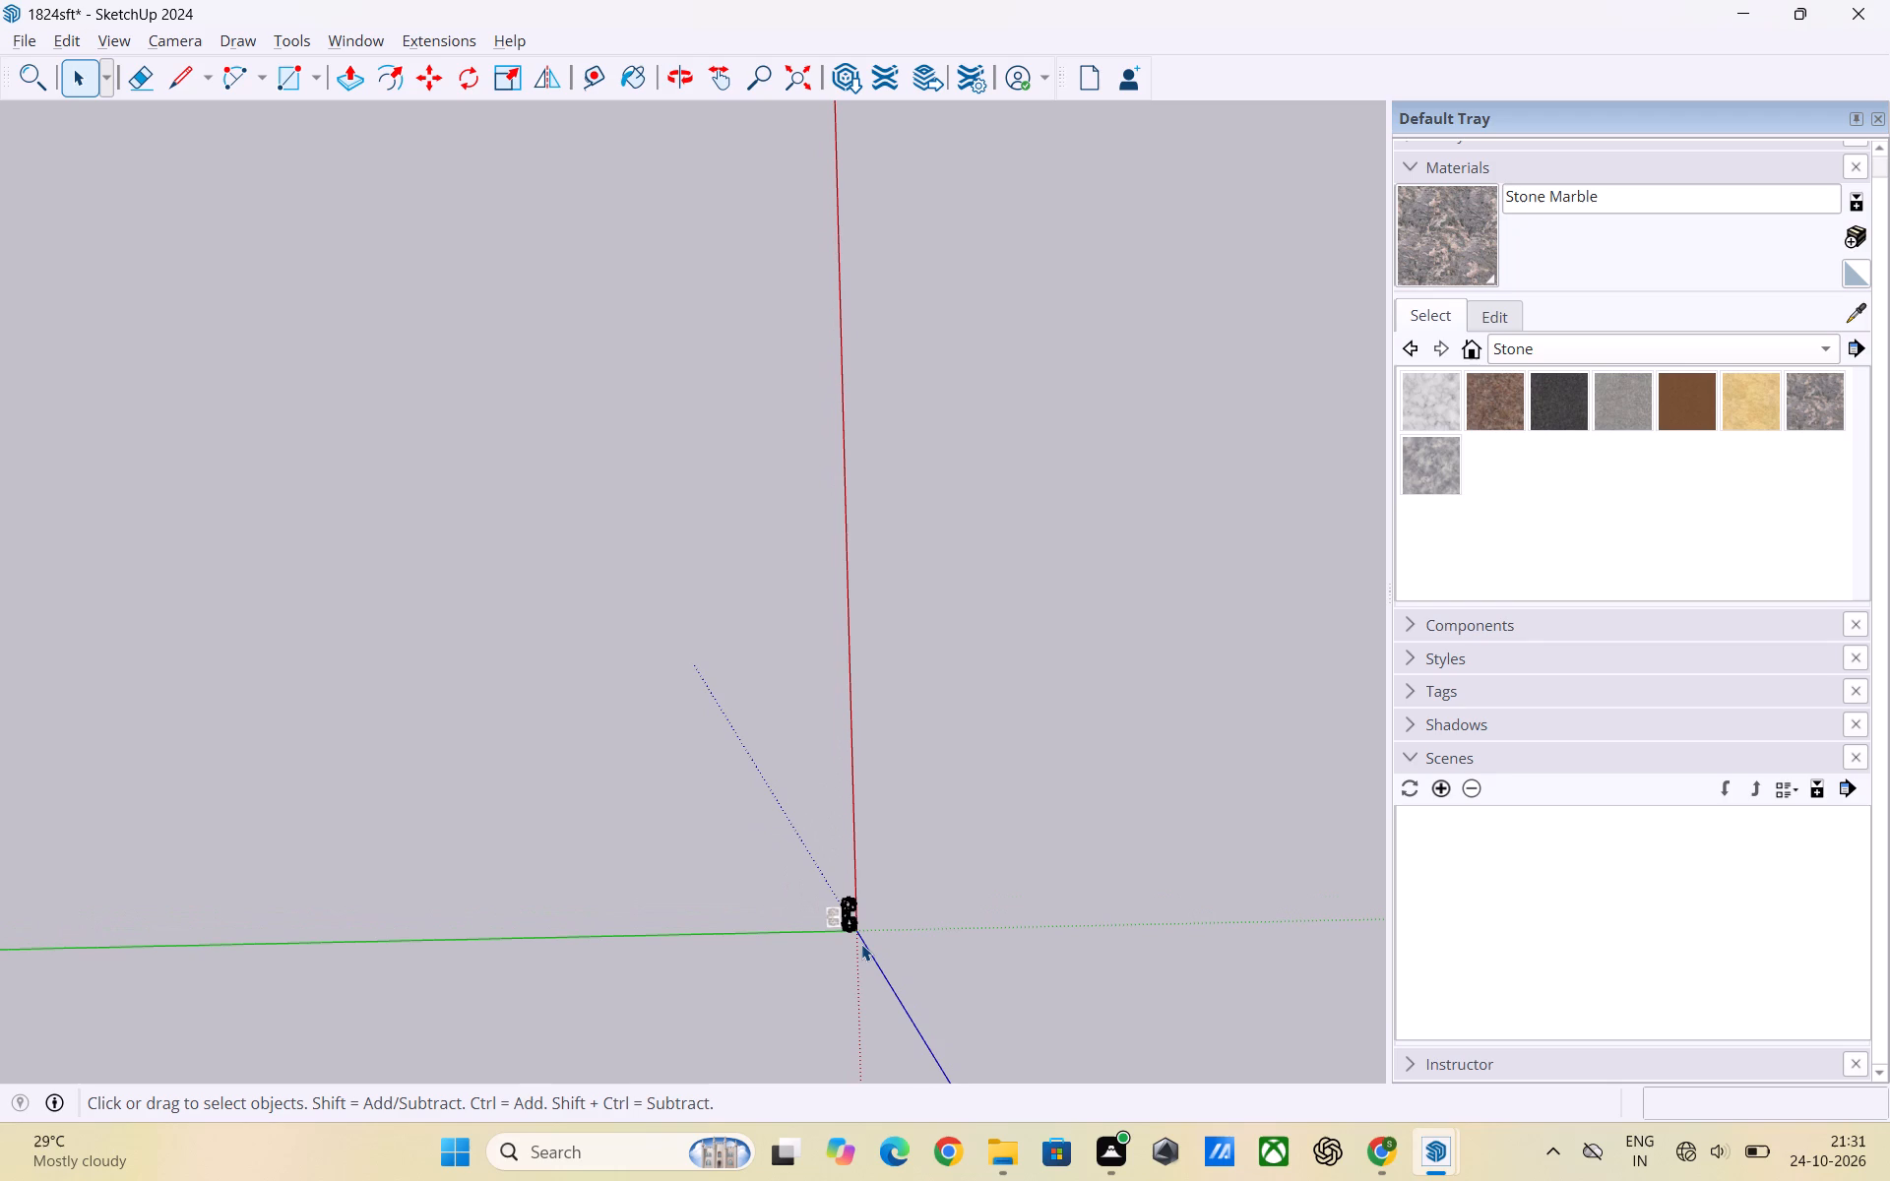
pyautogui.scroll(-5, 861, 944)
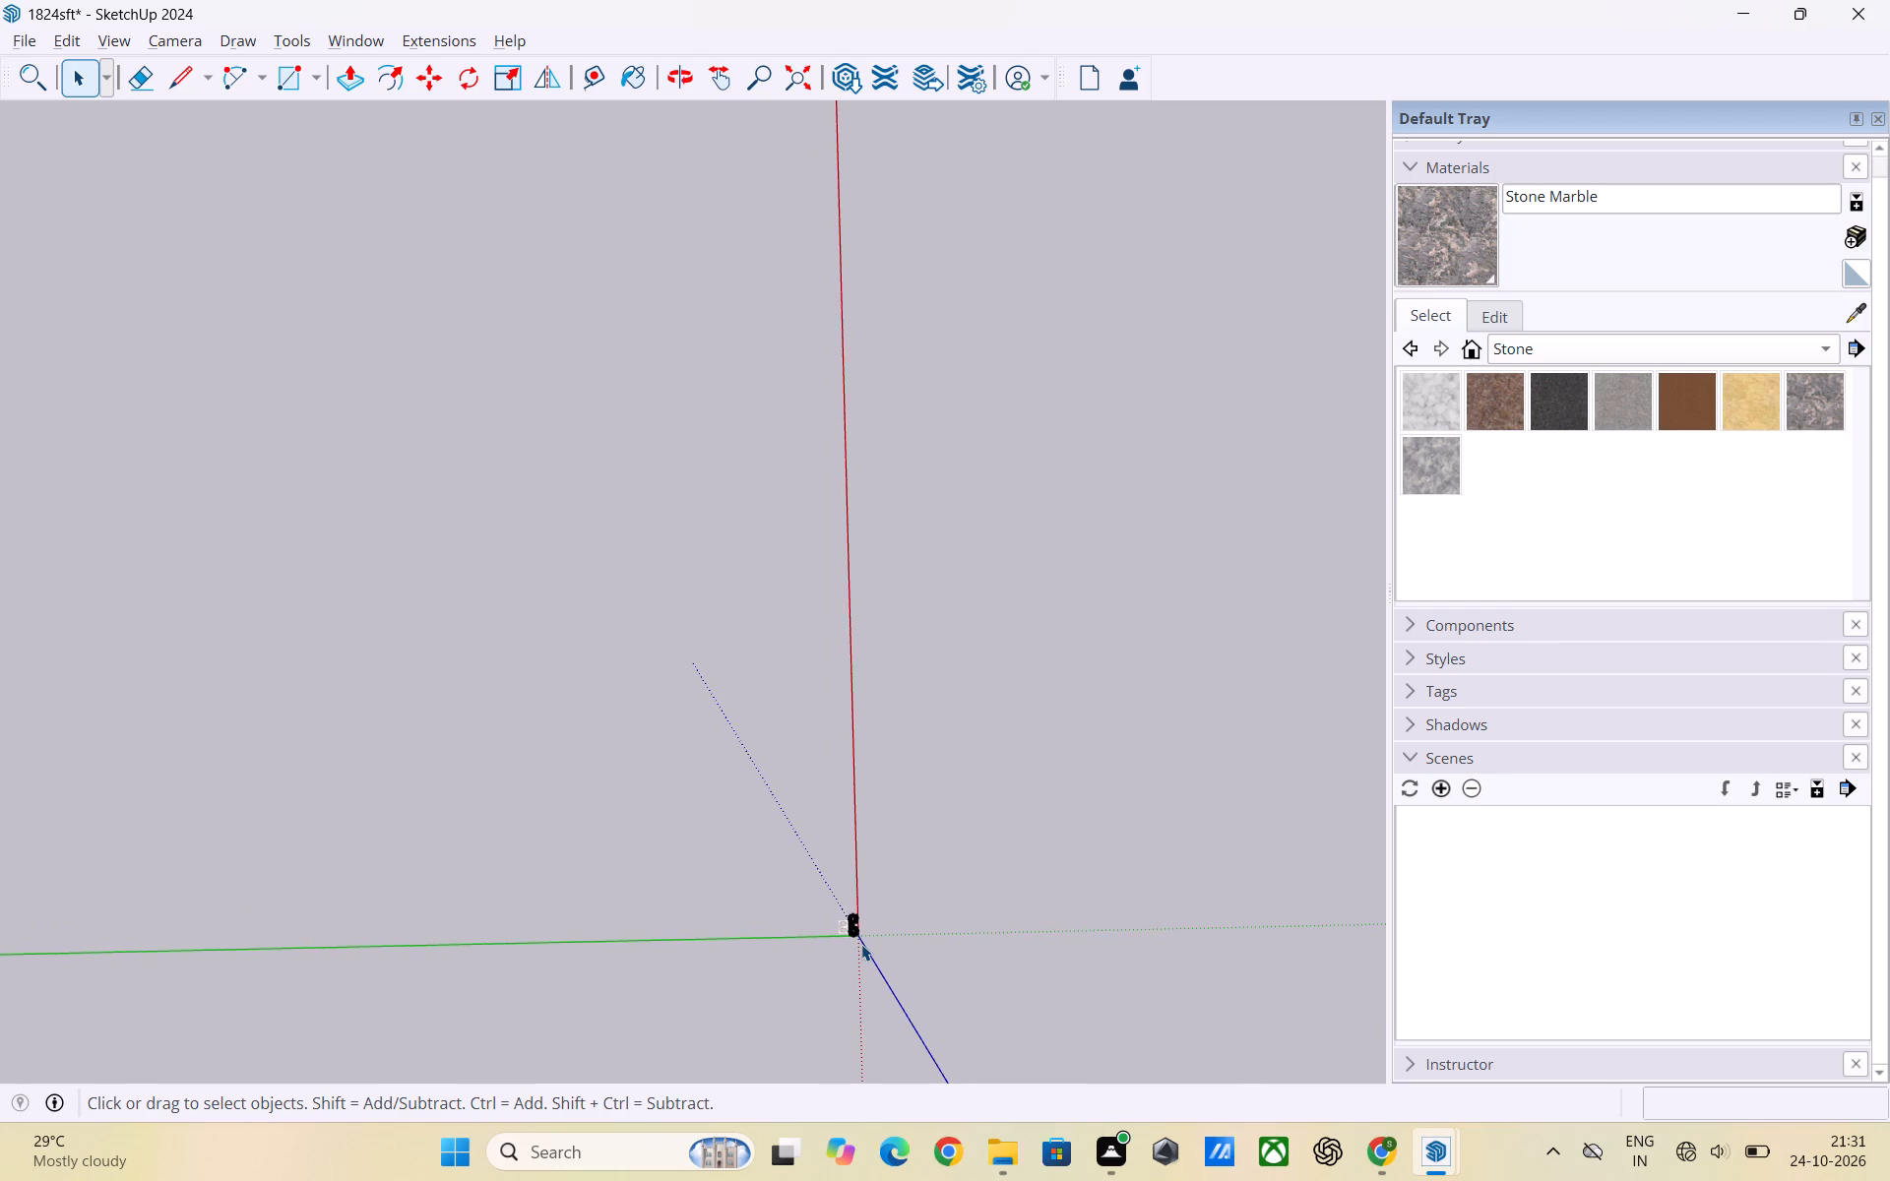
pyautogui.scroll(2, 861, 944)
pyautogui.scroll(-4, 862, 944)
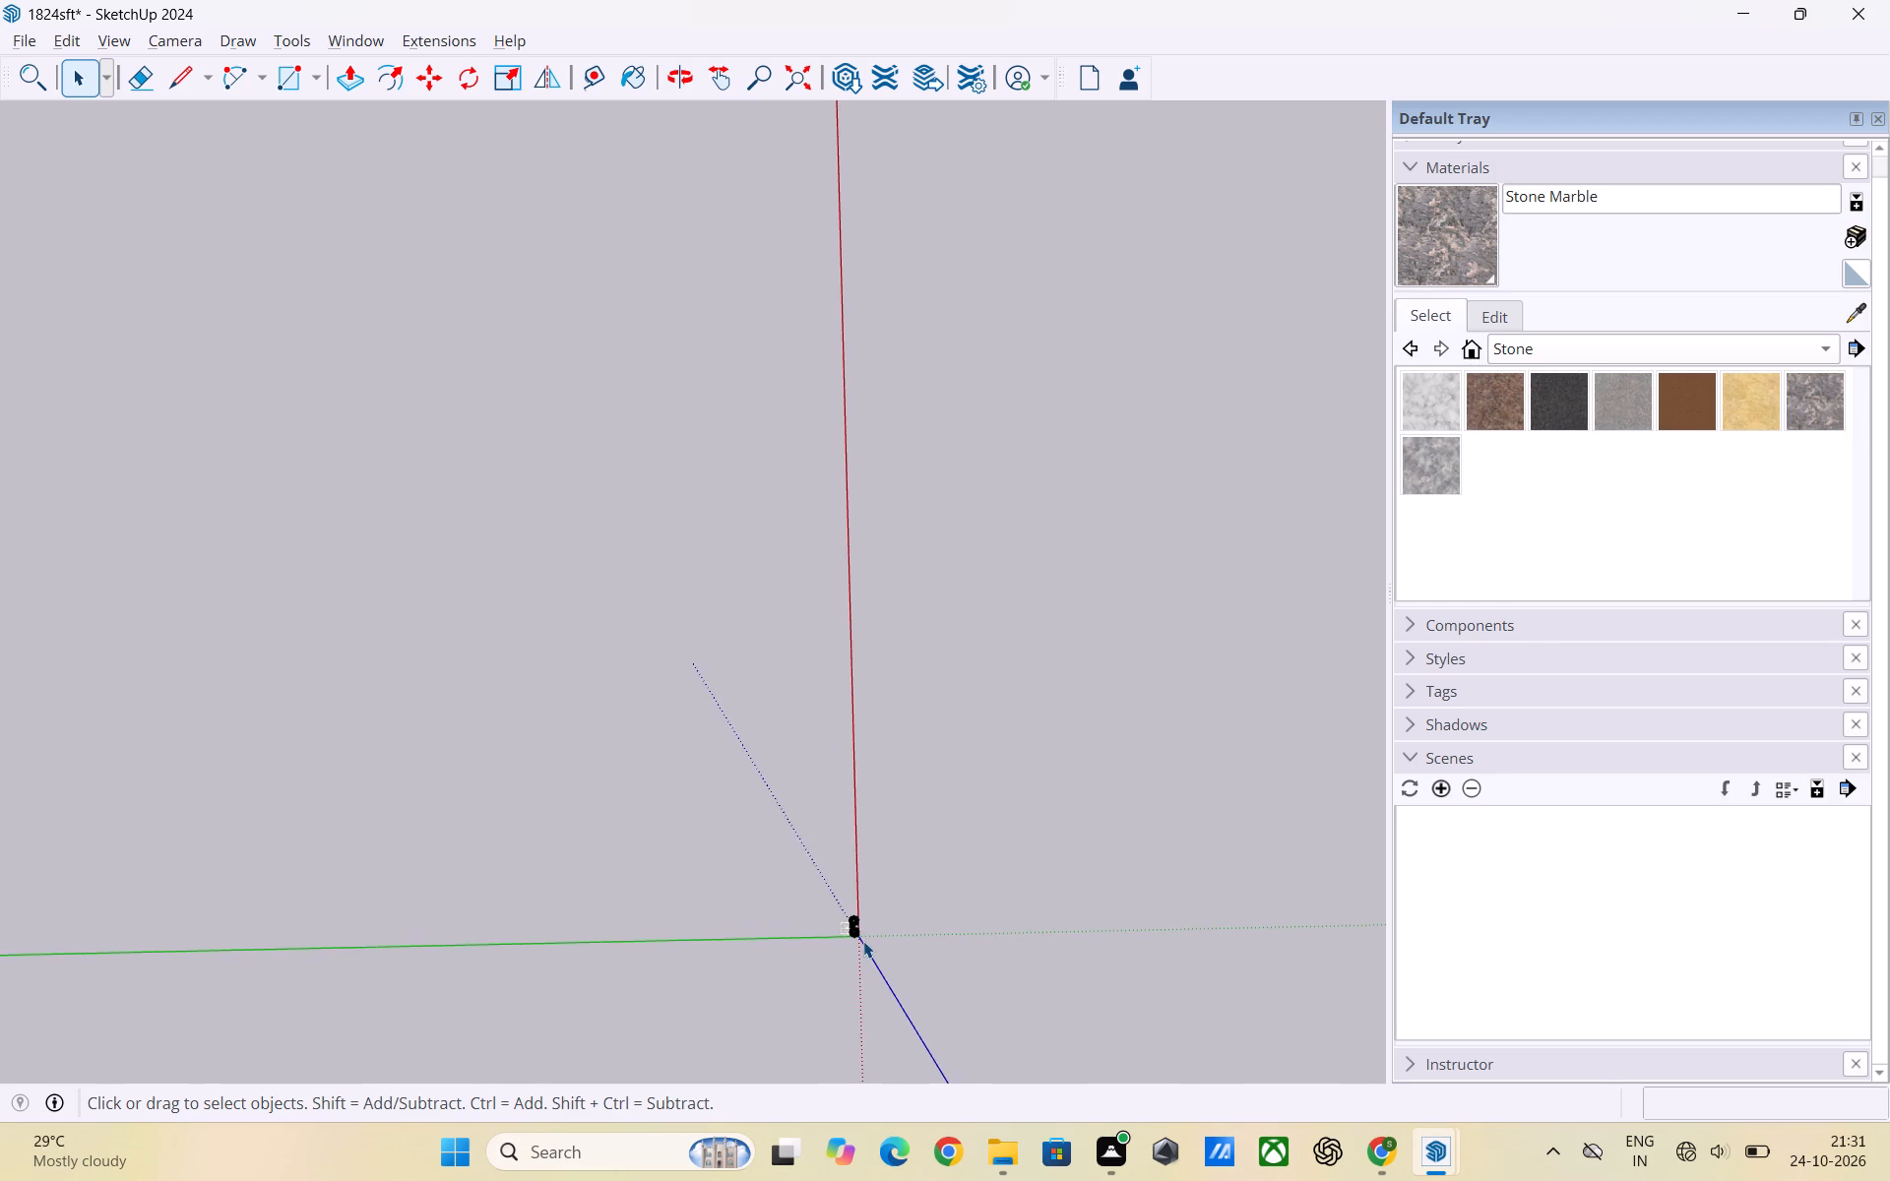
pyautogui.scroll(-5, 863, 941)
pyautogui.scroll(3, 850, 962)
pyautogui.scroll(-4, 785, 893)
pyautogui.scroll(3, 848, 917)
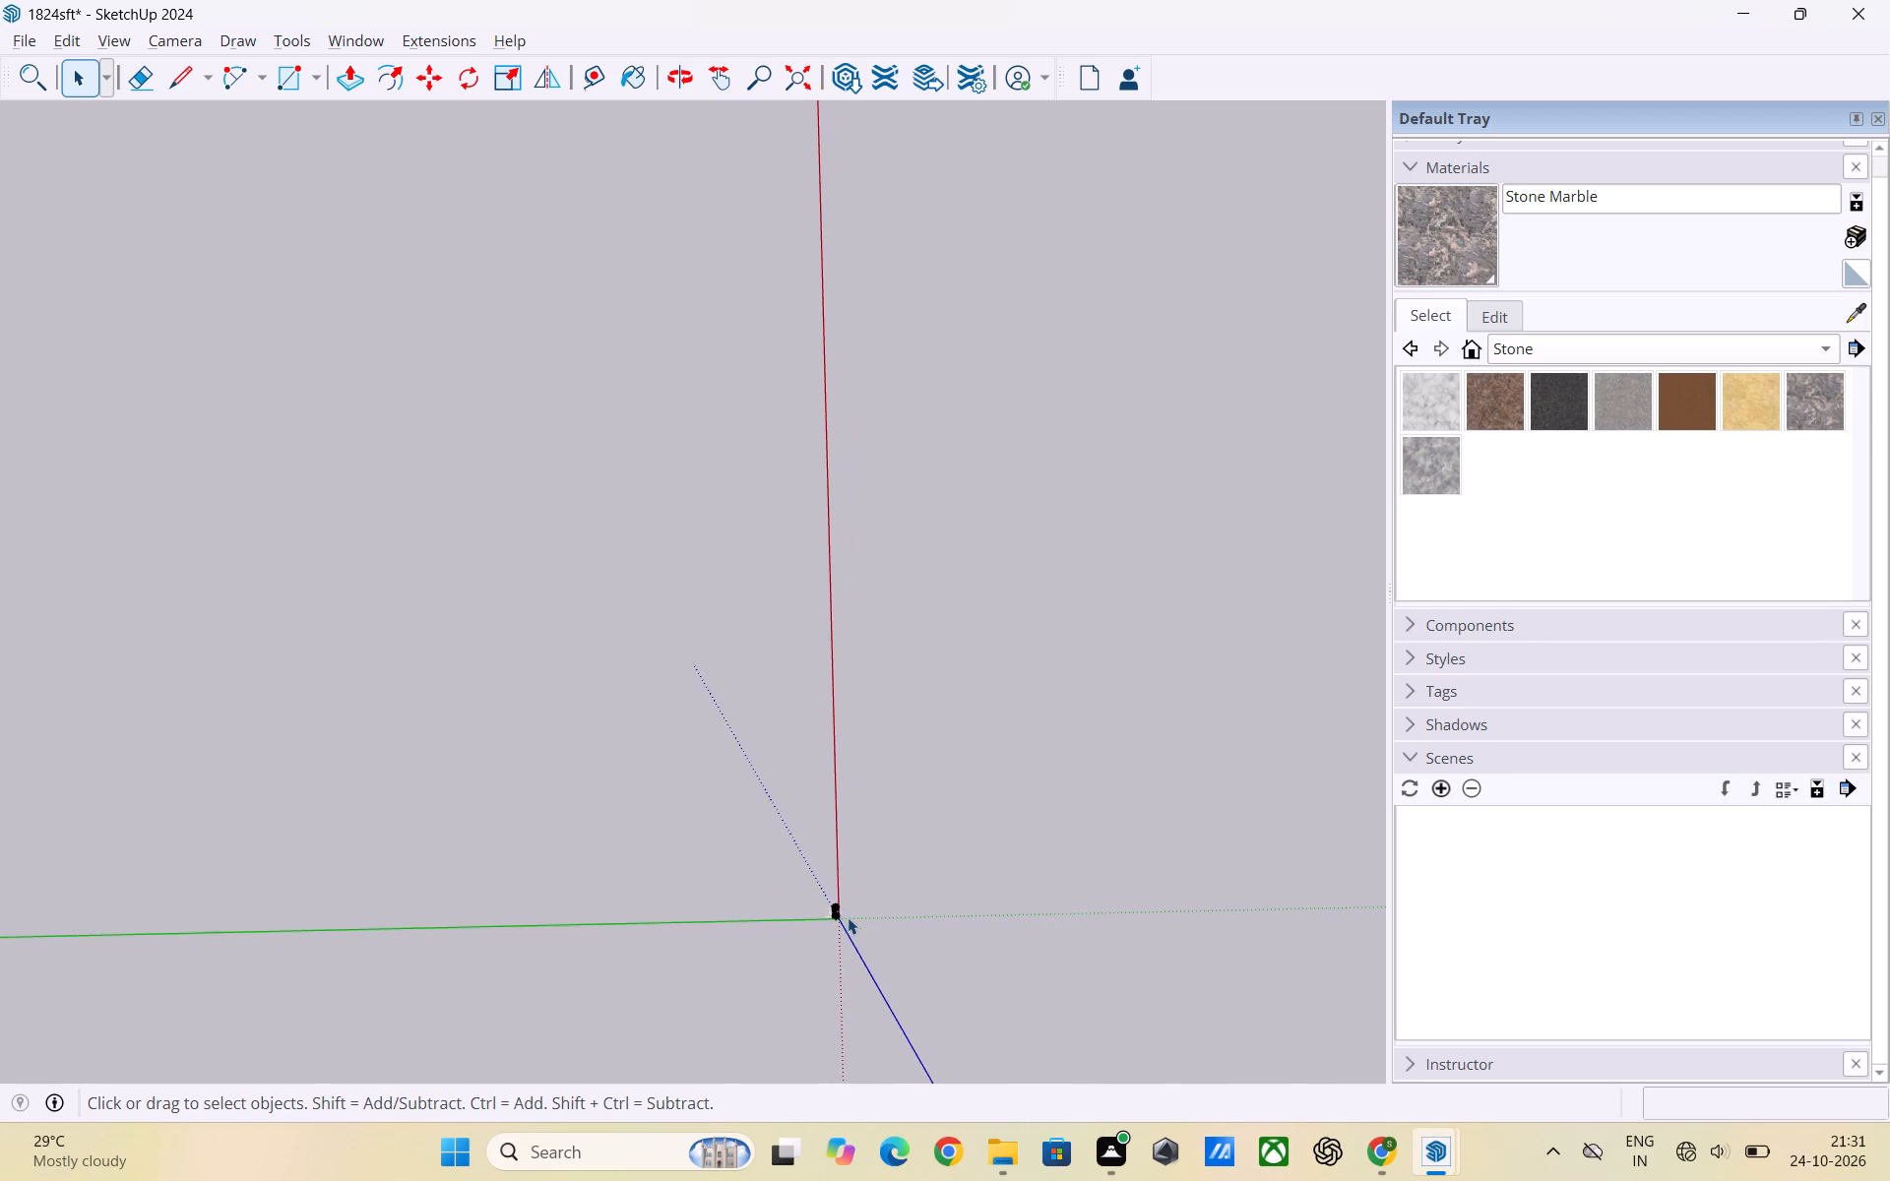
# Examine the furnished apartment, including its bedrooms, living area and balcony, beside the reference plan for items that still need work.
pyautogui.scroll(14, 848, 917)
pyautogui.scroll(20, 848, 915)
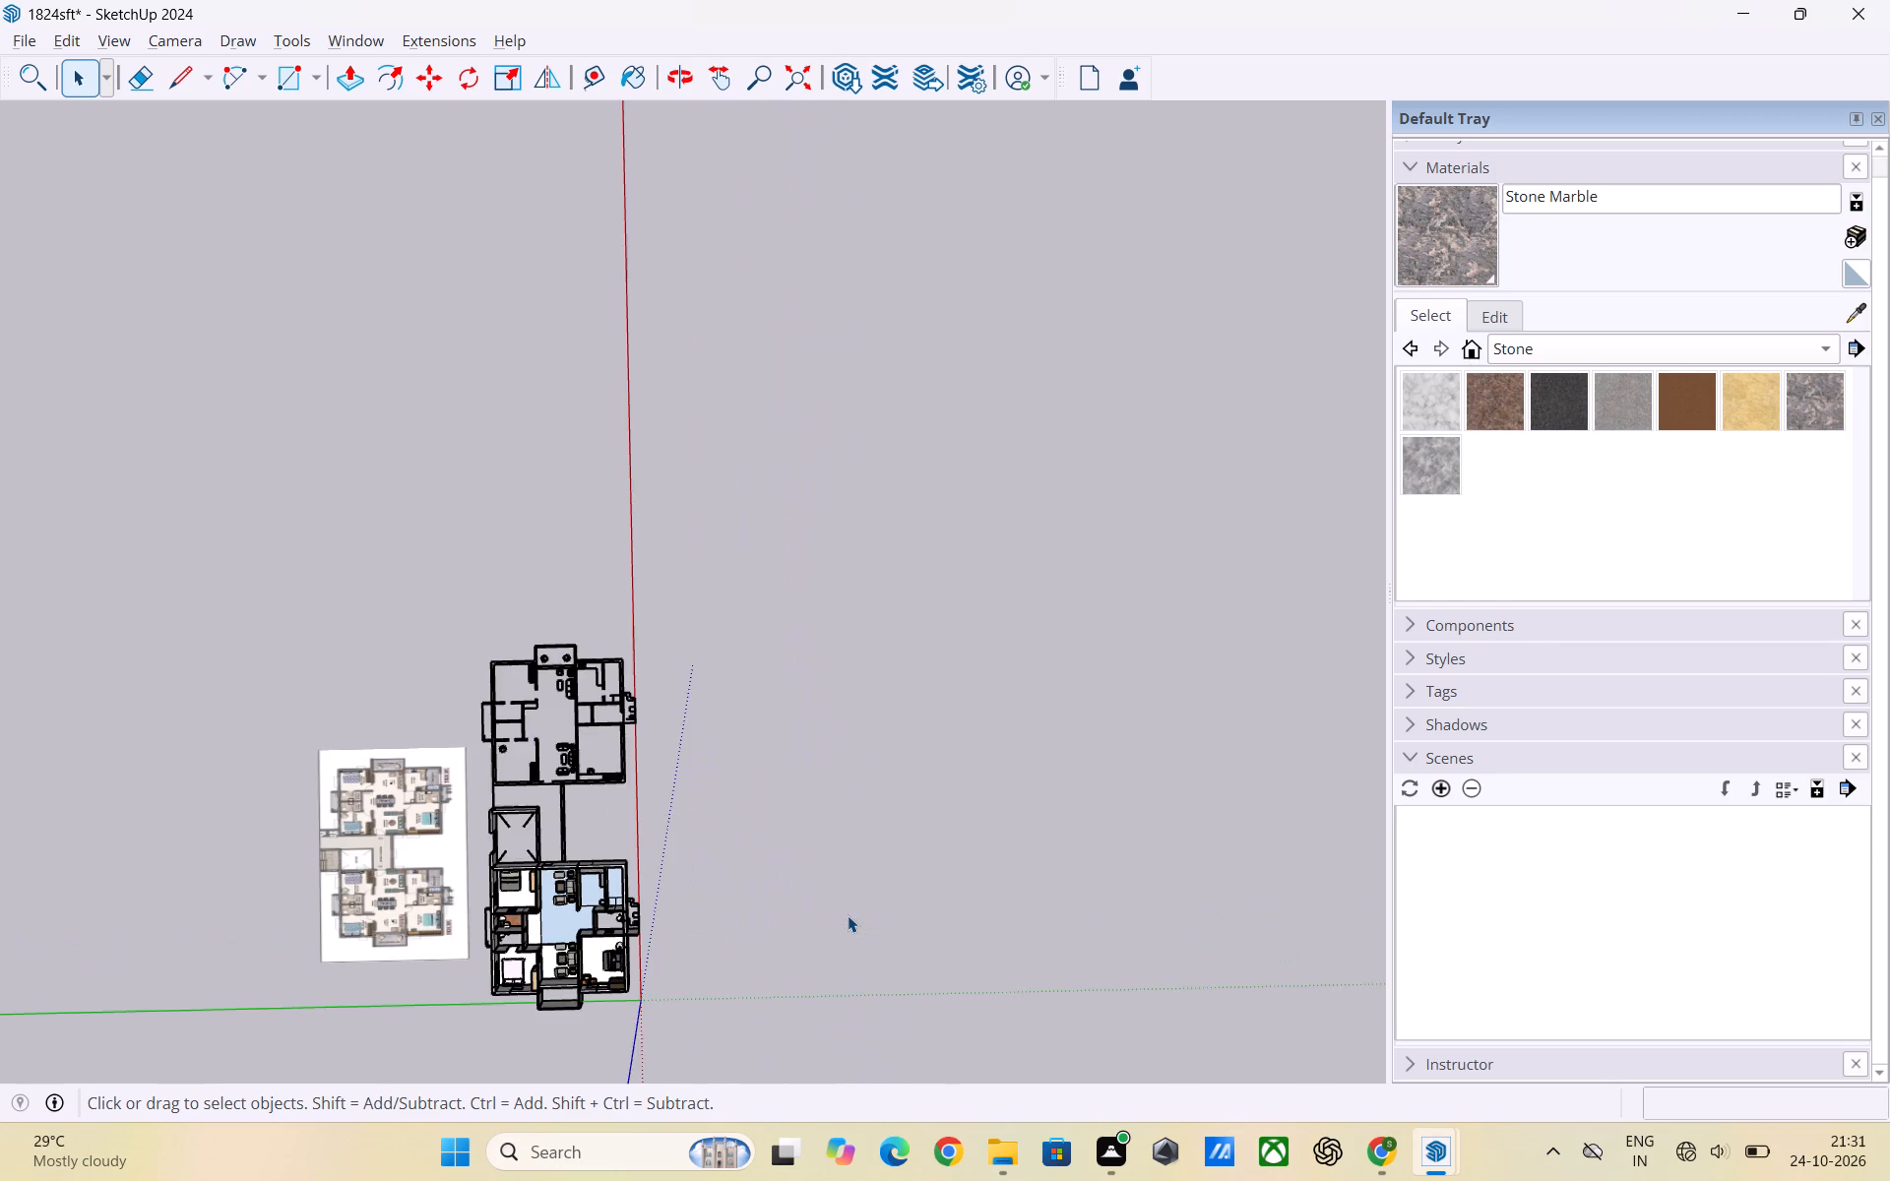
pyautogui.scroll(7, 429, 1026)
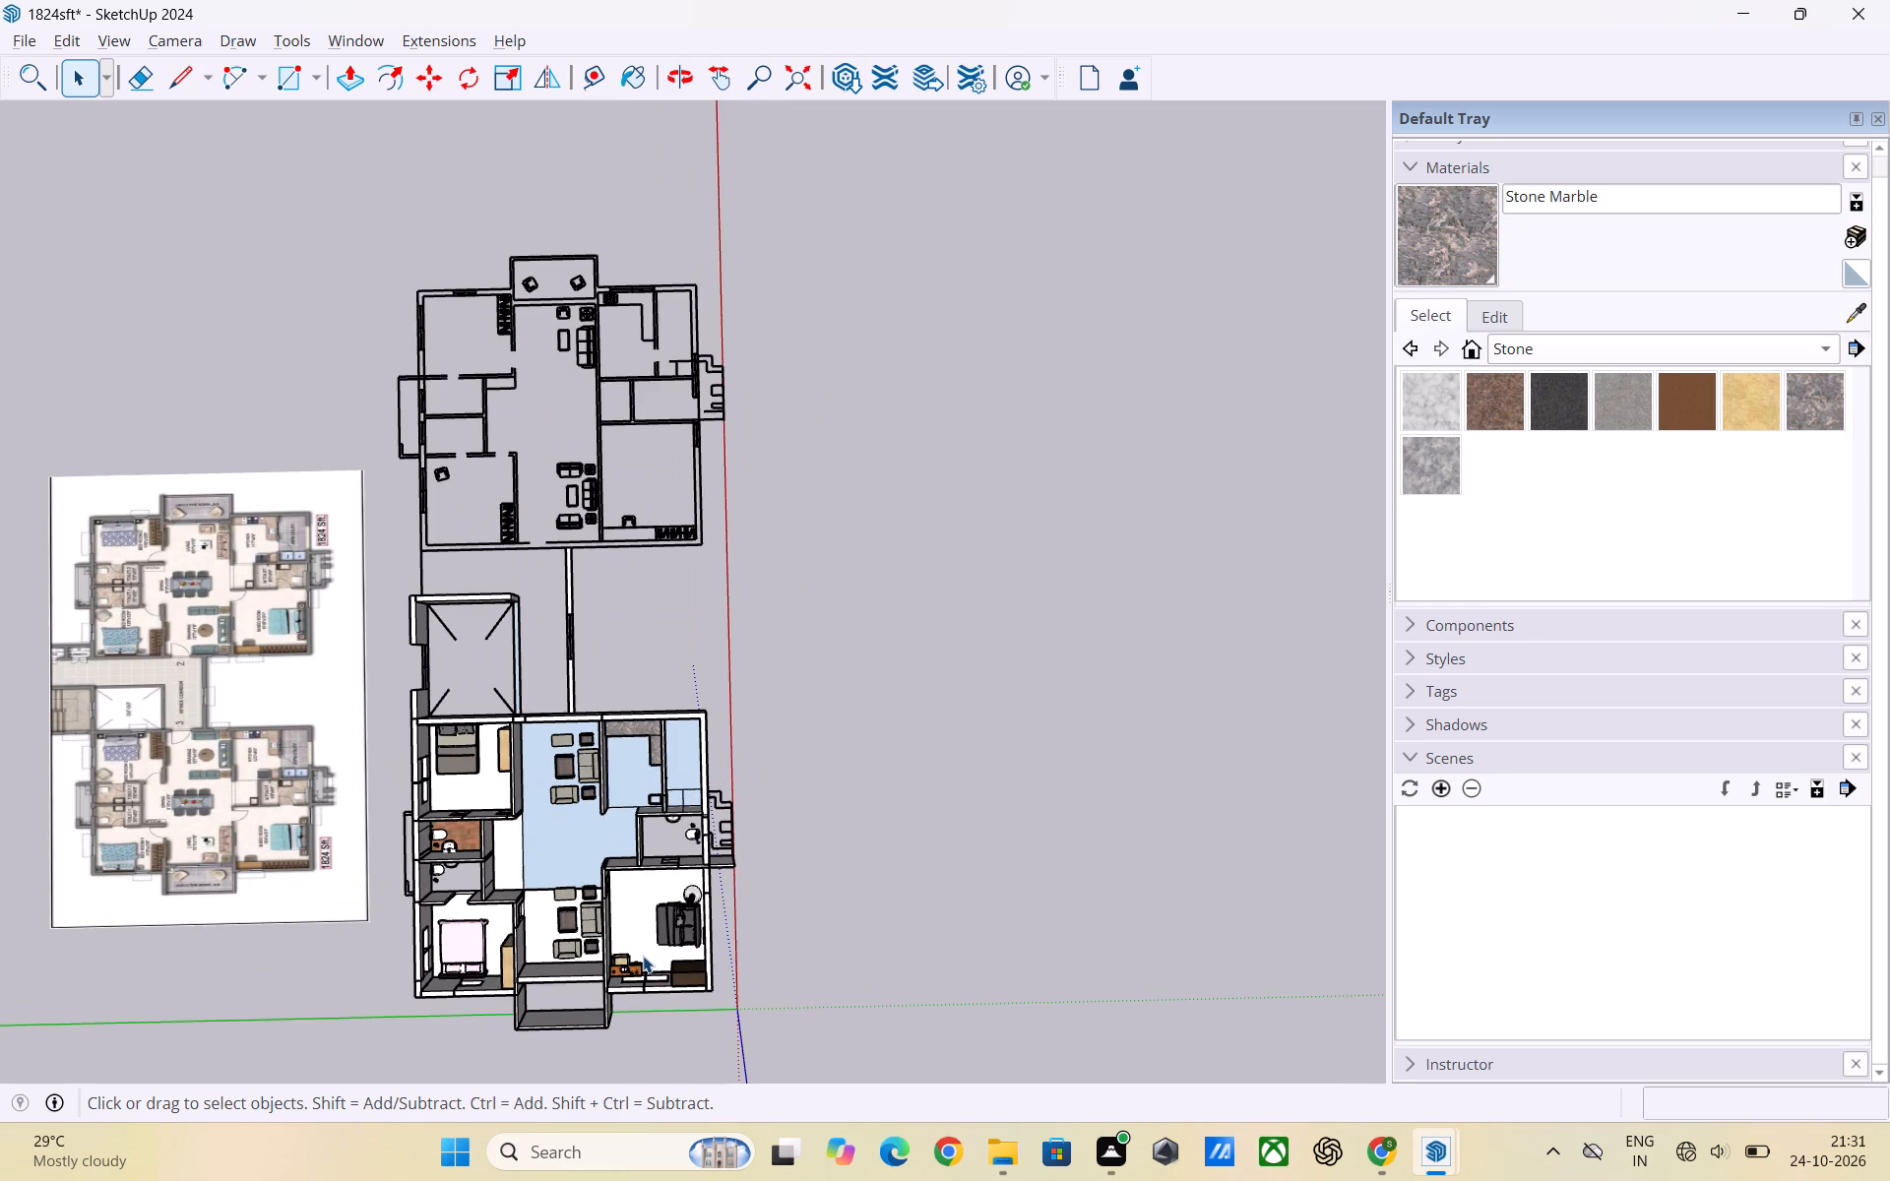
pyautogui.scroll(3, 644, 957)
pyautogui.scroll(-3, 814, 936)
pyautogui.scroll(1, 683, 949)
pyautogui.scroll(-3, 913, 839)
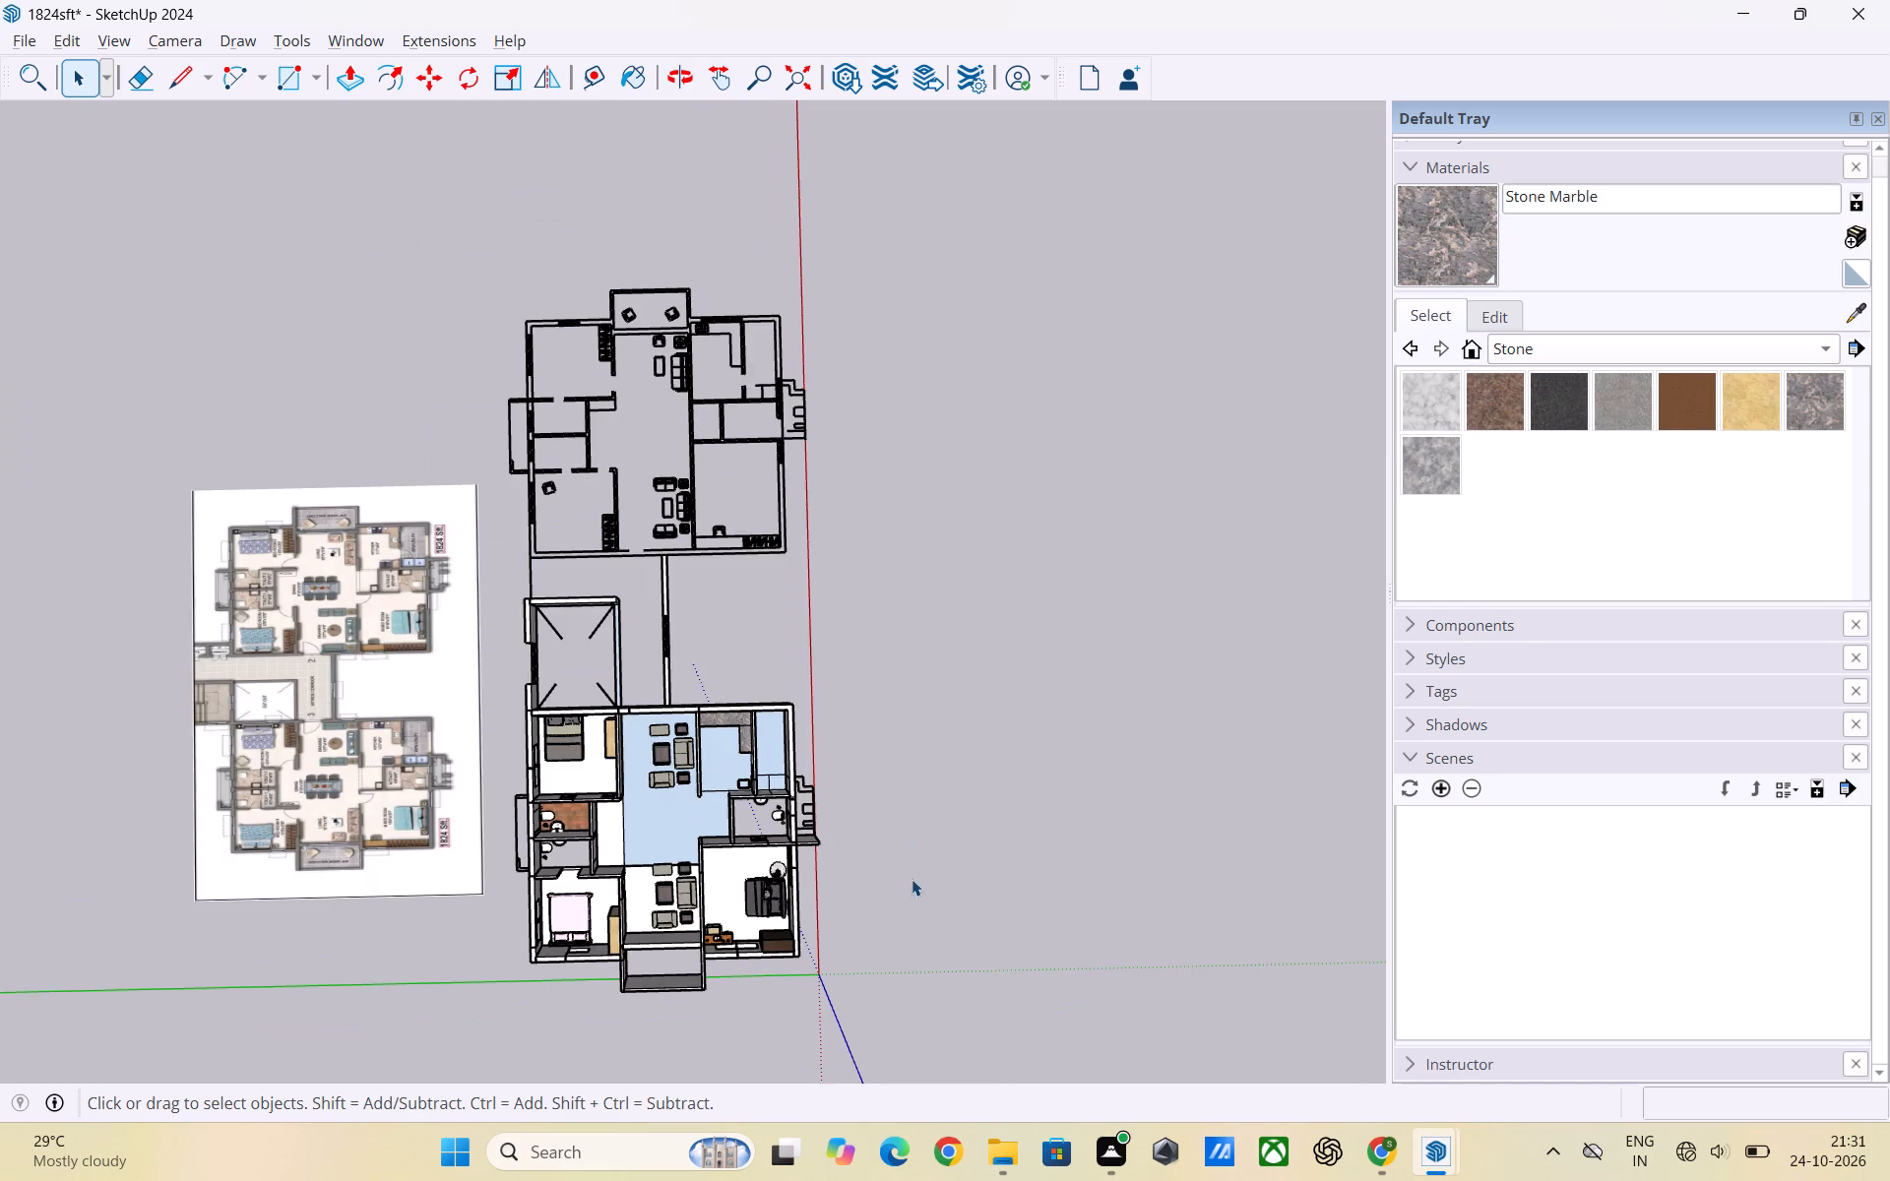
pyautogui.scroll(3, 777, 983)
pyautogui.scroll(-6, 927, 878)
pyautogui.scroll(3, 752, 1015)
pyautogui.scroll(2, 787, 938)
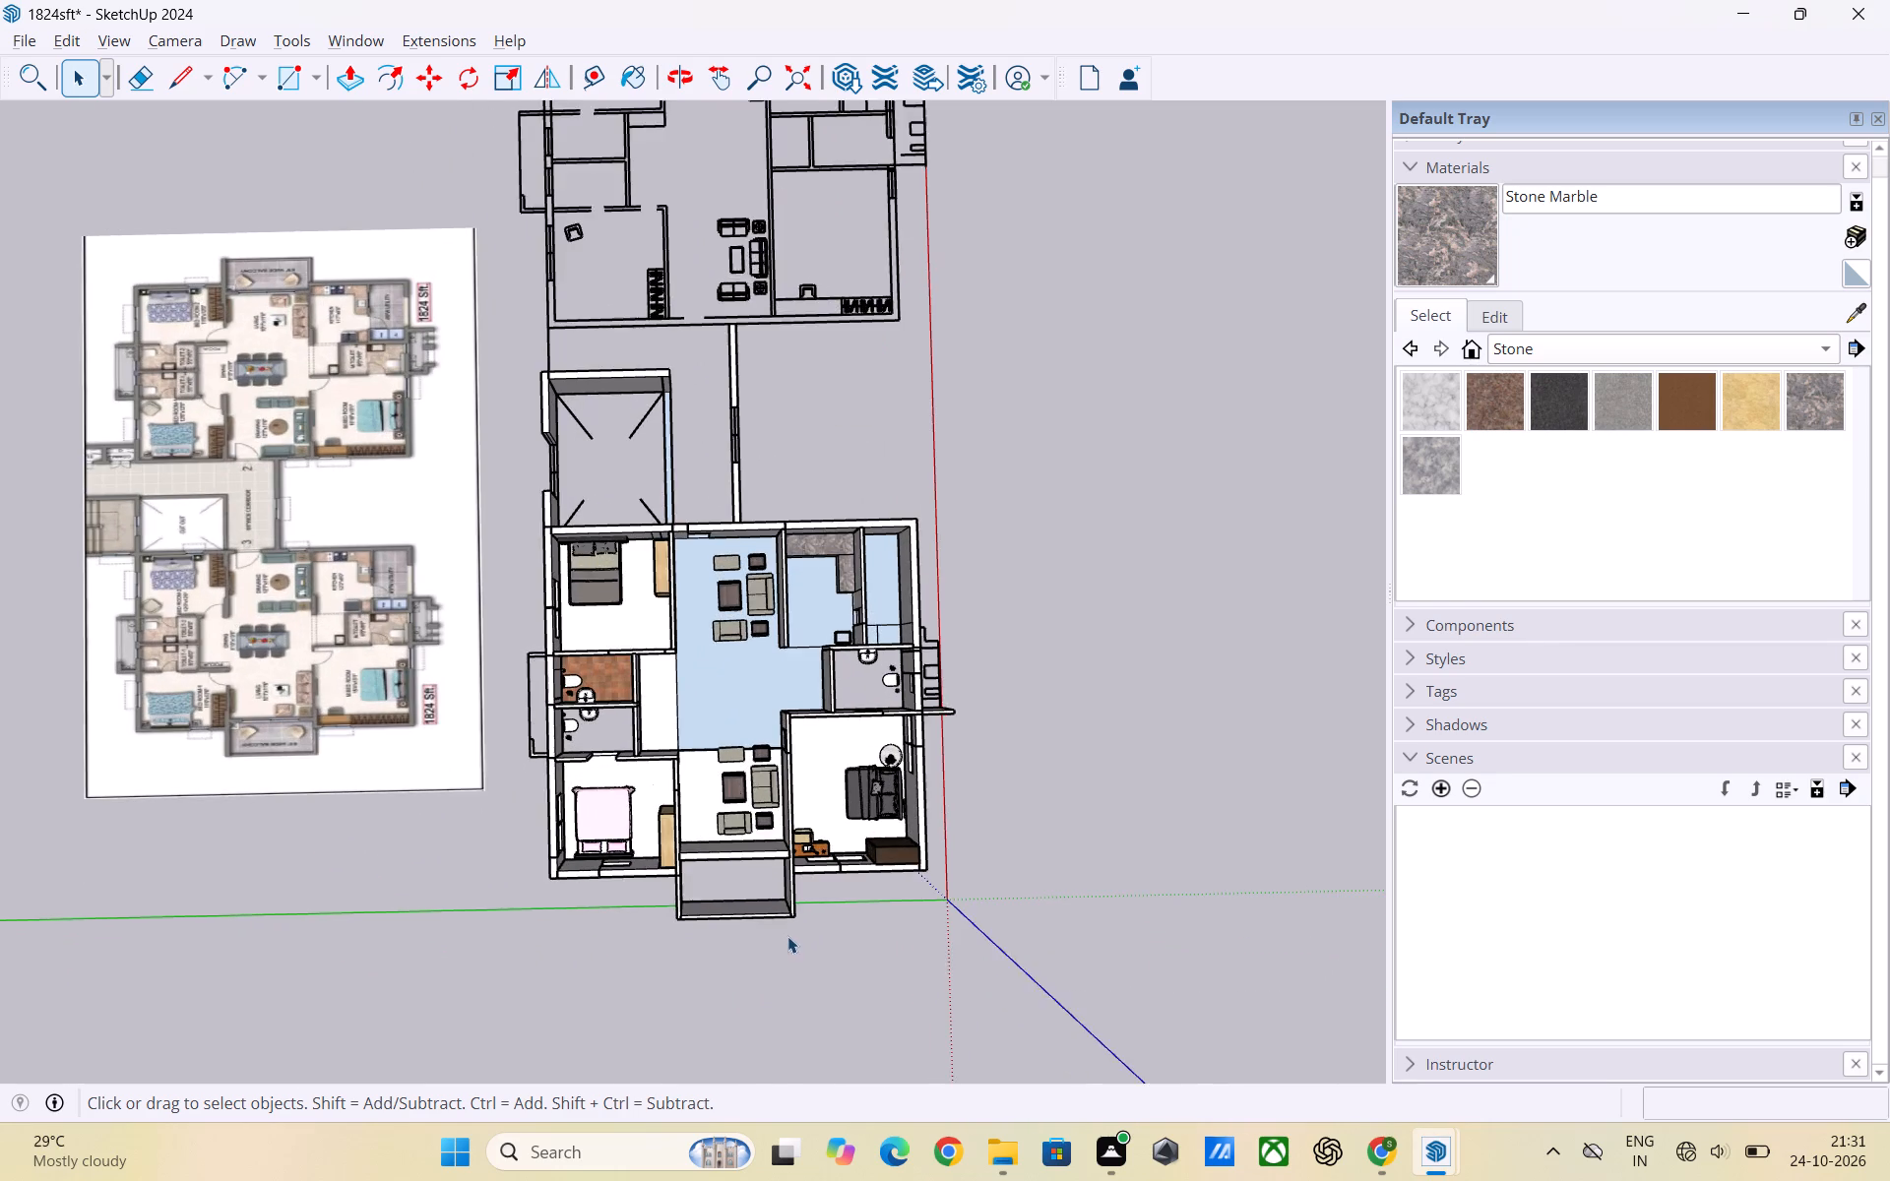
pyautogui.scroll(2, 787, 936)
pyautogui.moveTo(825, 926); pyautogui.dragTo(801, 828, button='middle')
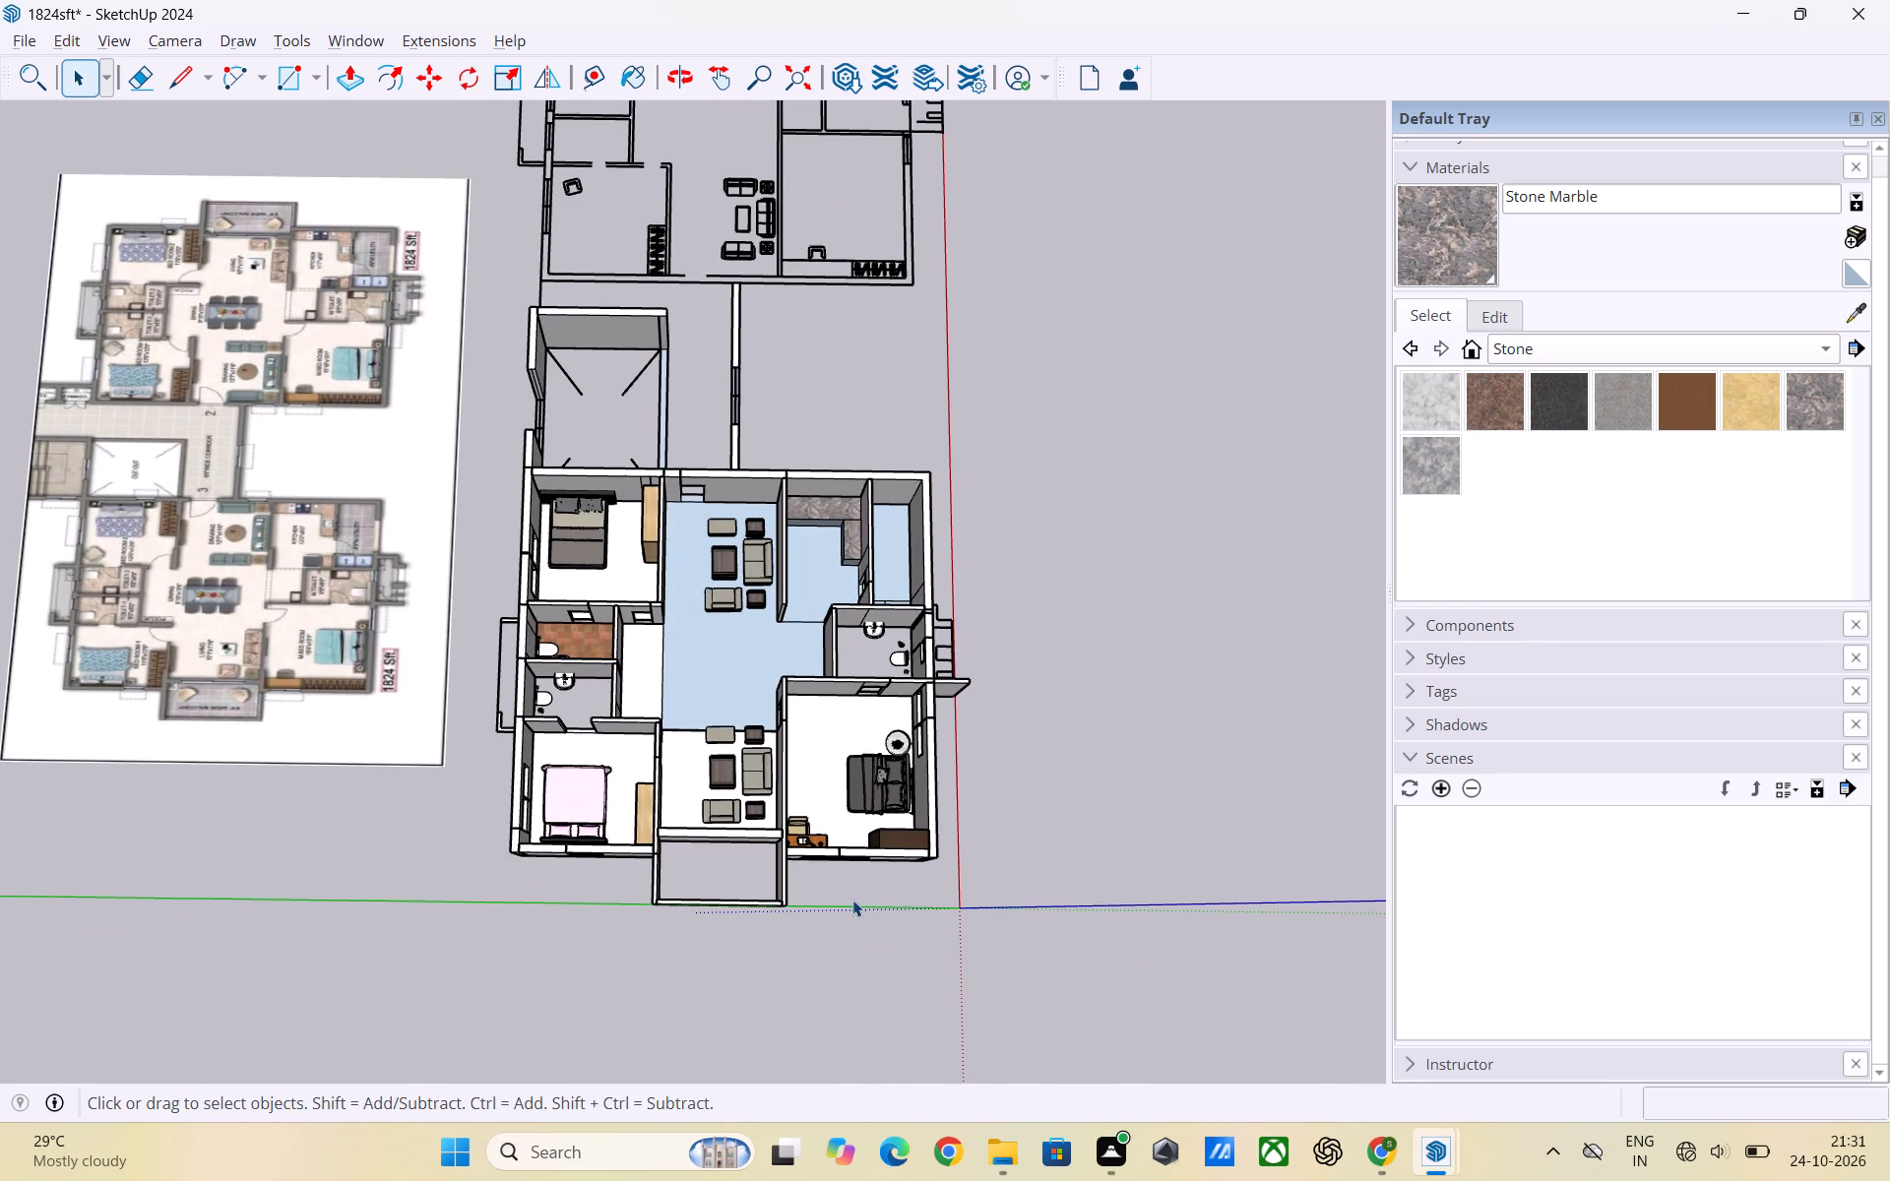
pyautogui.scroll(3, 850, 901)
pyautogui.moveTo(849, 902); pyautogui.dragTo(883, 902, button='middle')
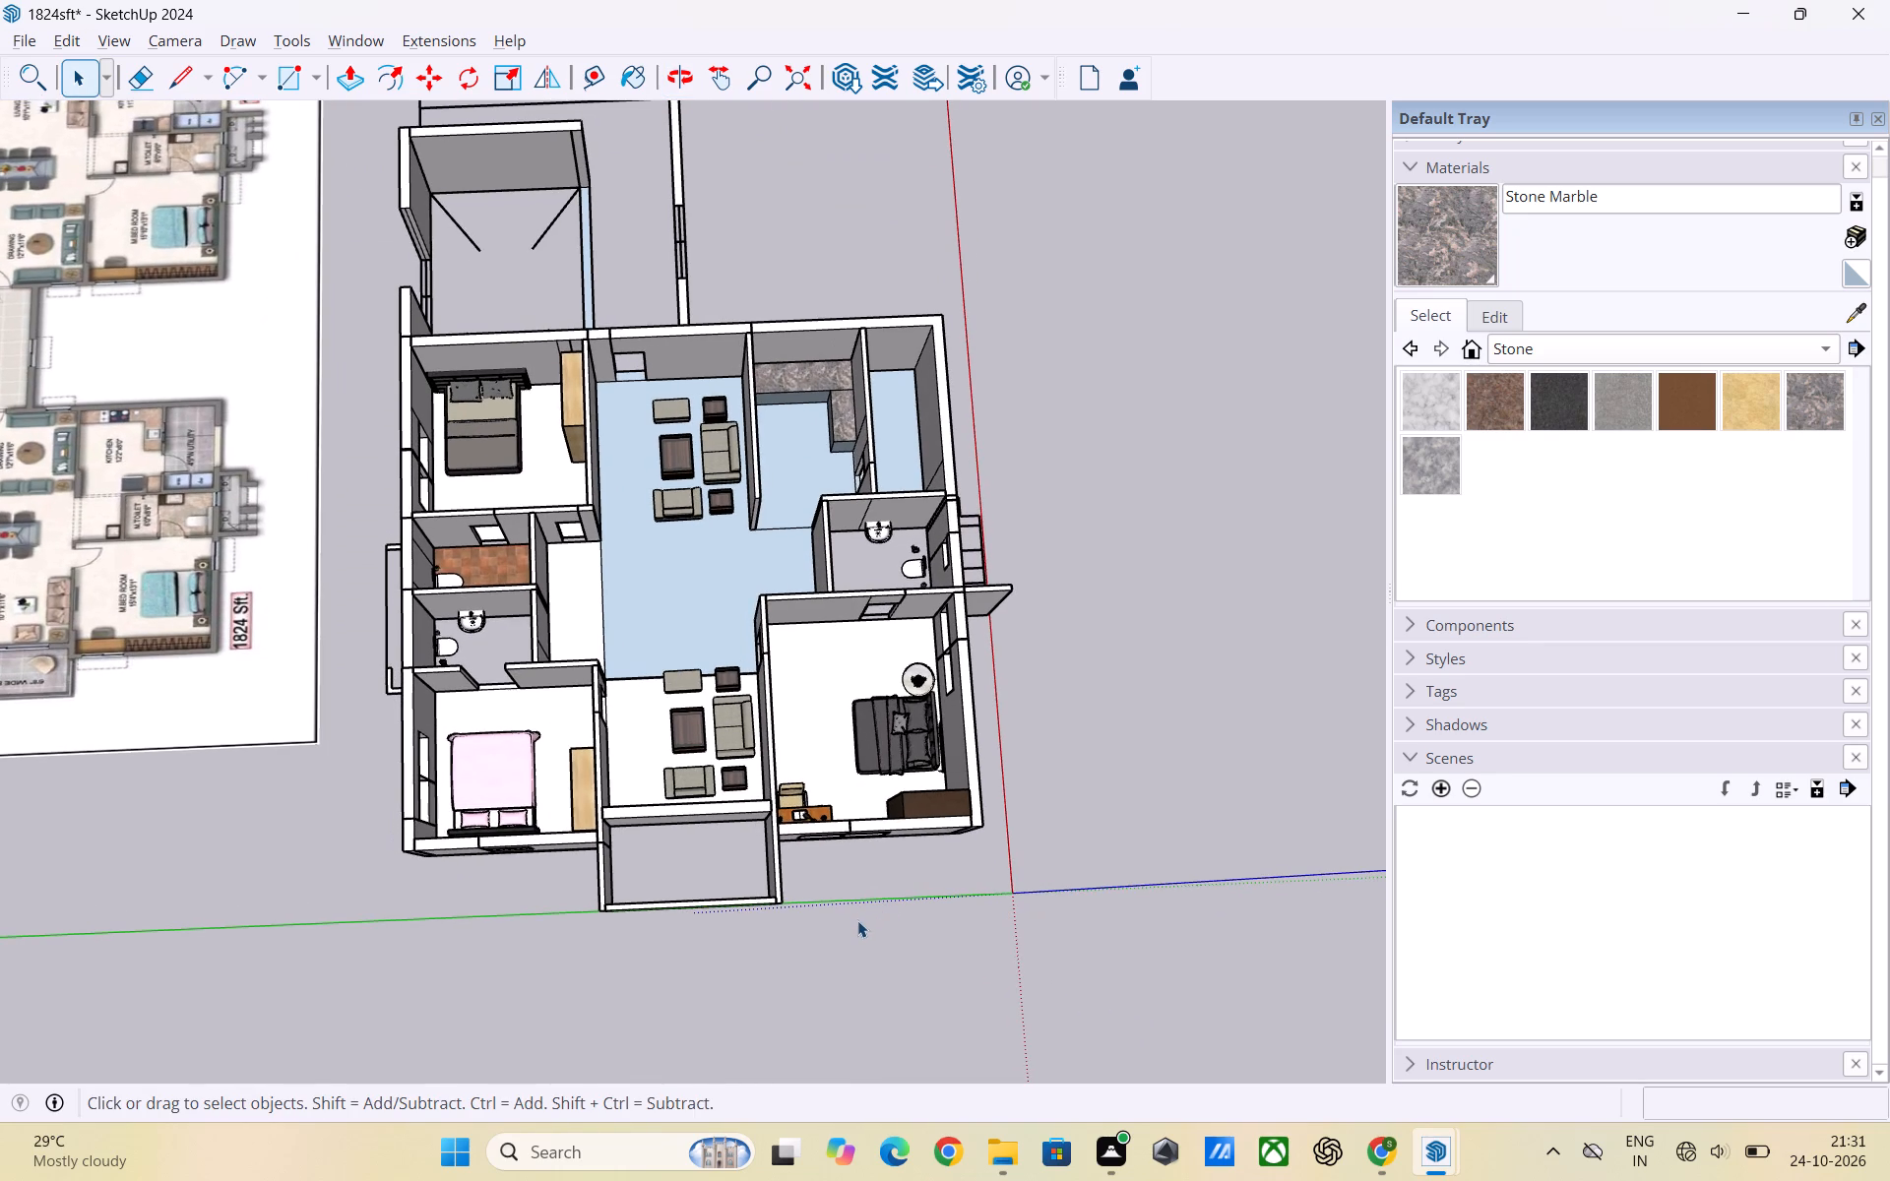
pyautogui.moveTo(817, 948); pyautogui.dragTo(748, 940, button='middle')
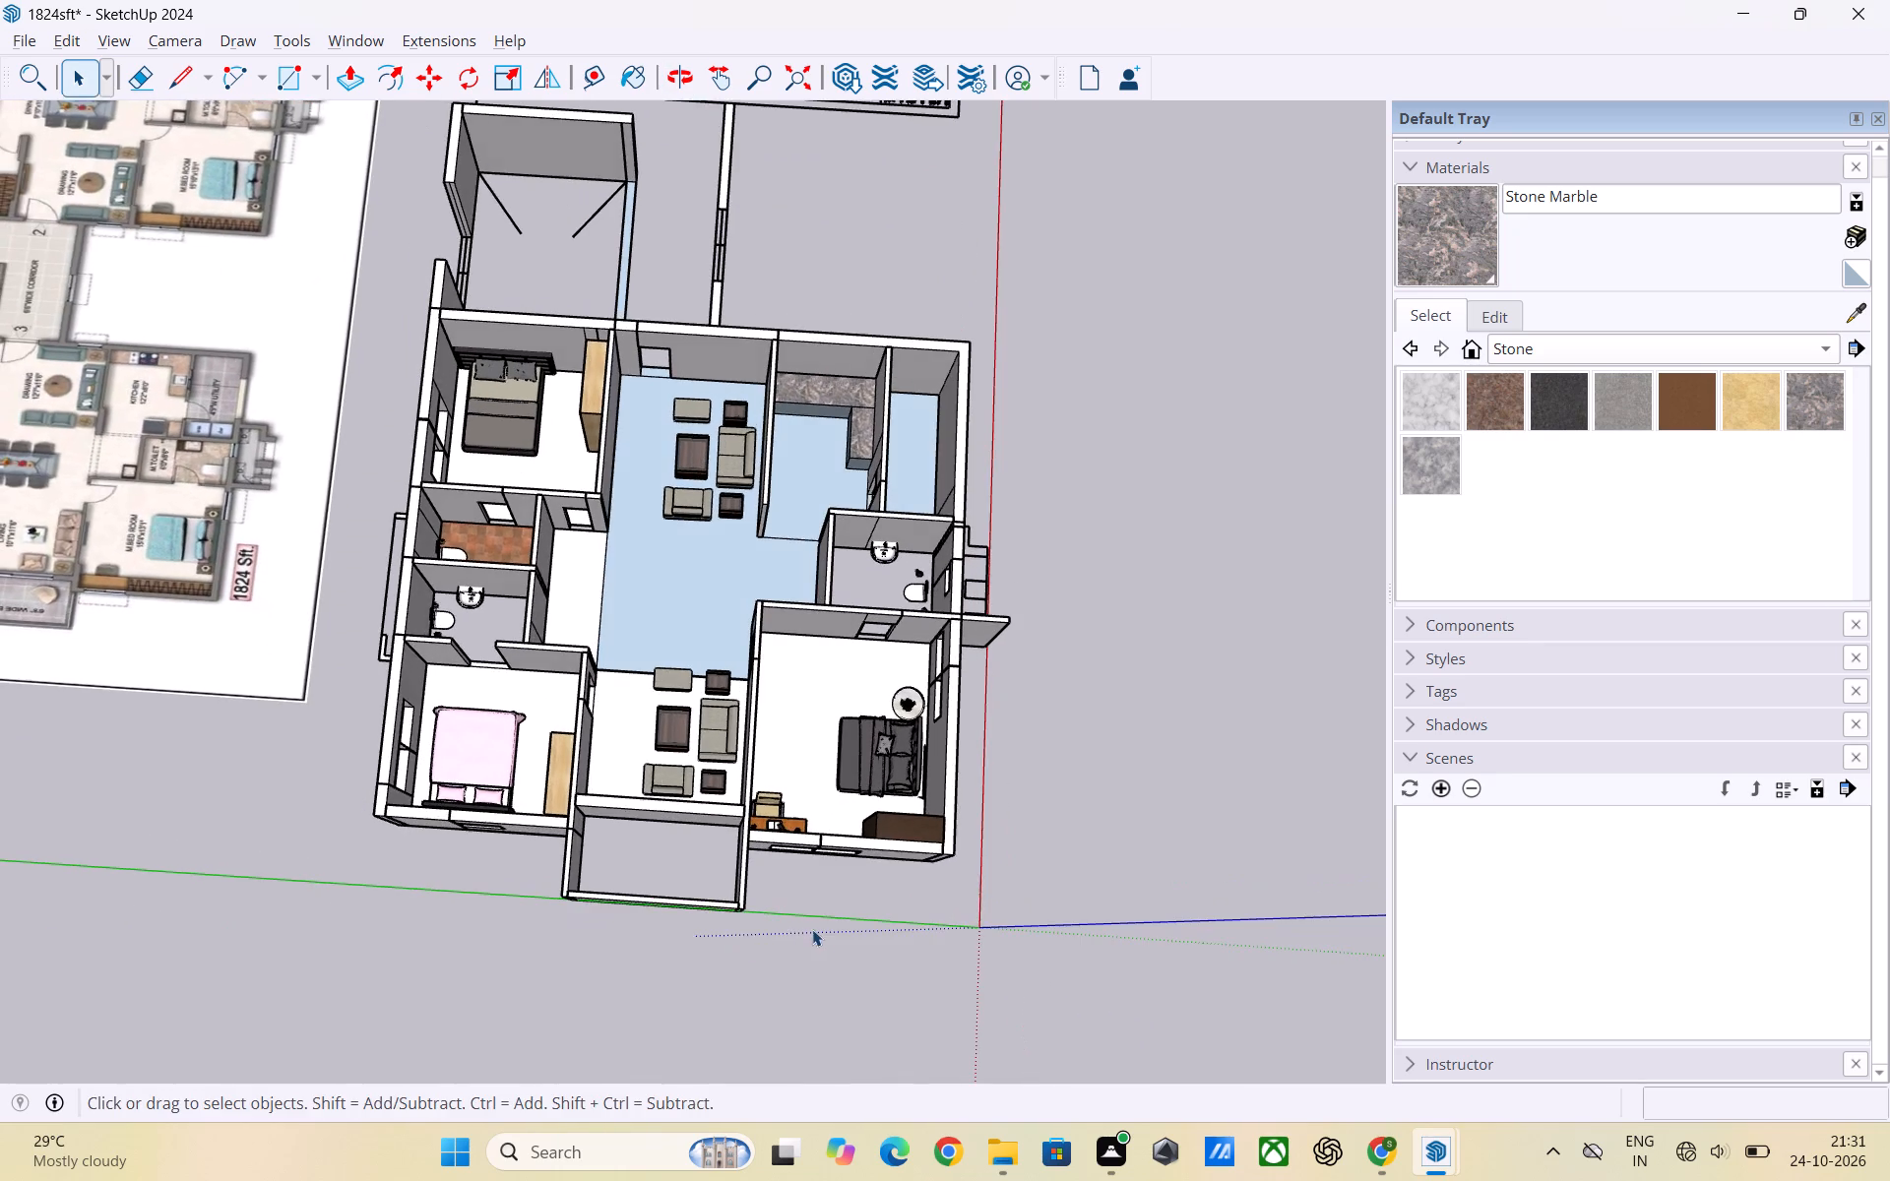
pyautogui.scroll(2, 813, 929)
pyautogui.moveTo(818, 932); pyautogui.dragTo(856, 932, button='middle')
pyautogui.scroll(2, 856, 932)
pyautogui.scroll(-2, 866, 923)
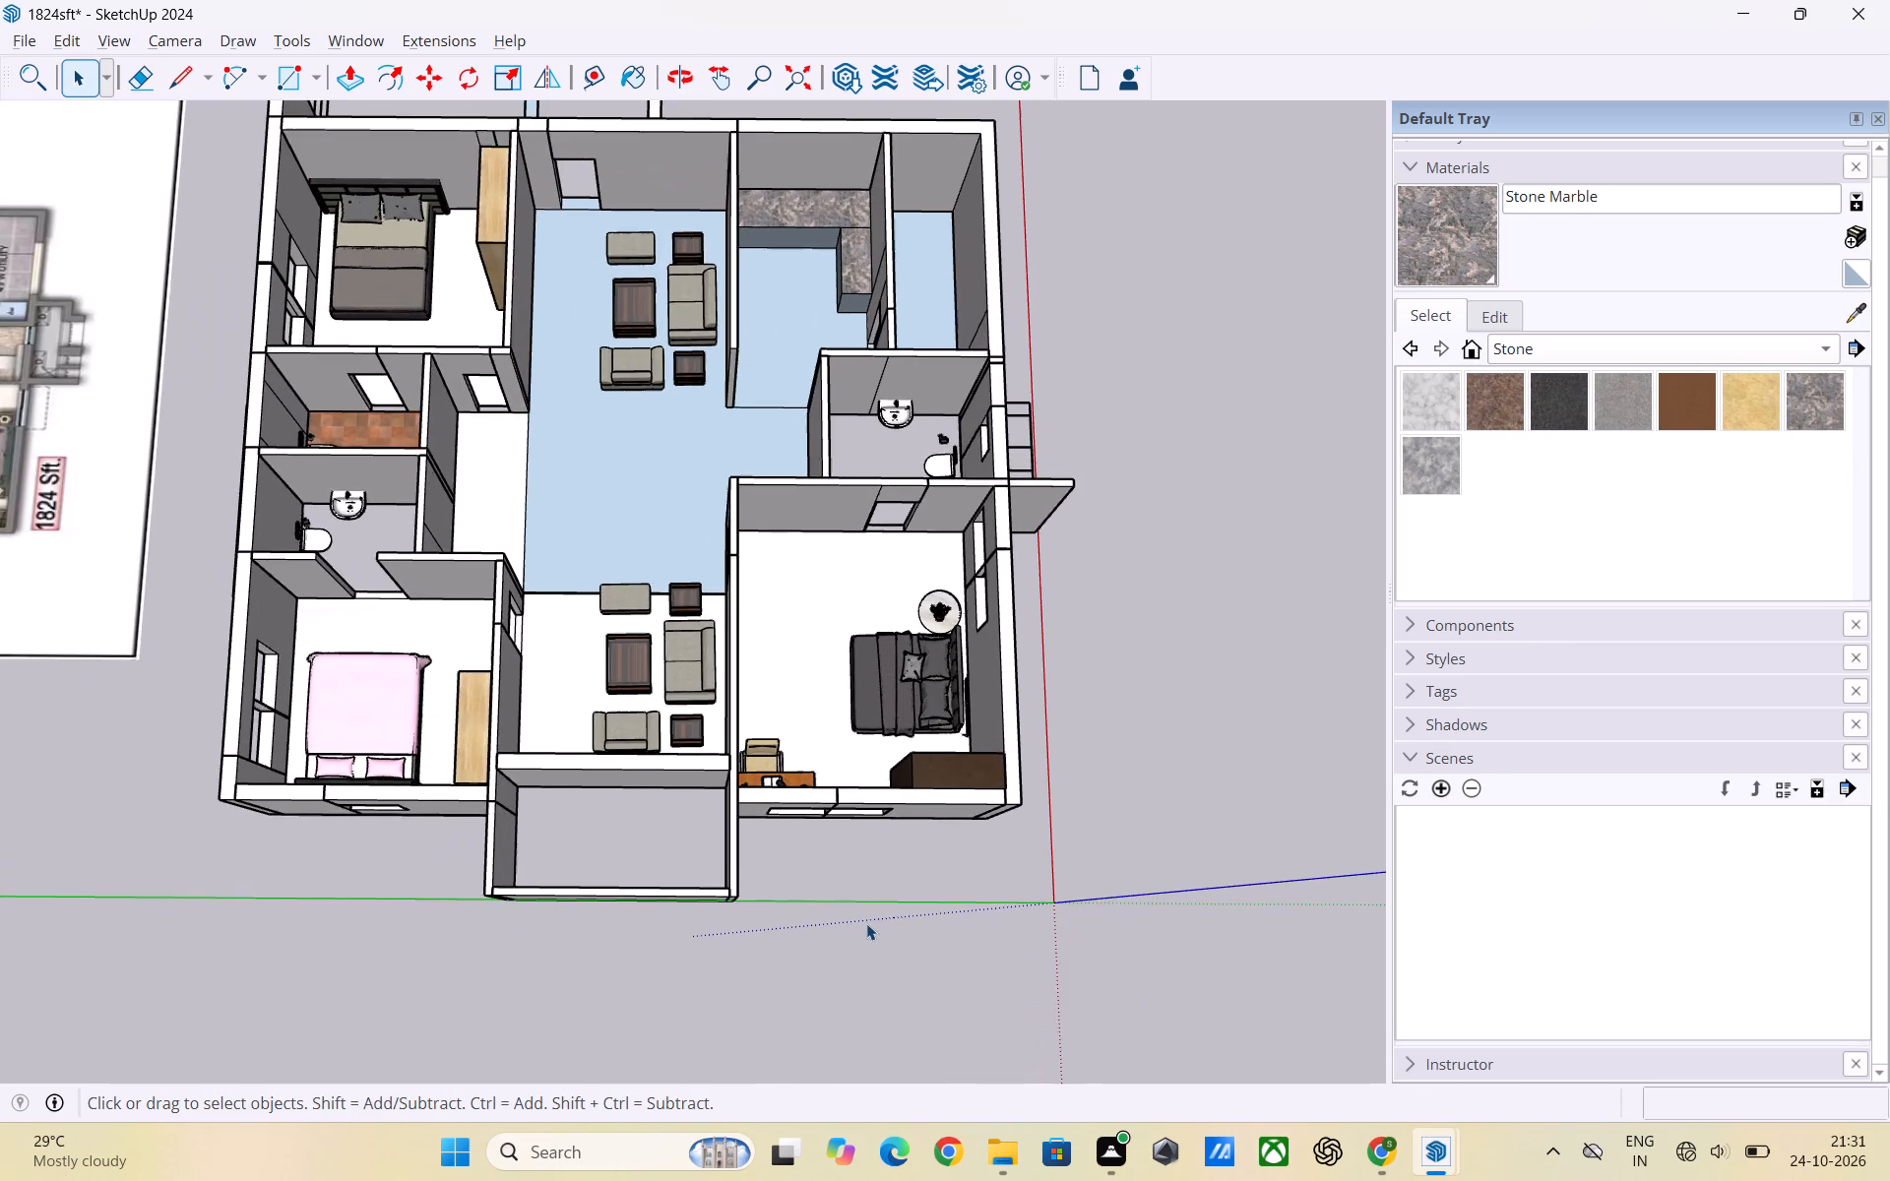
pyautogui.scroll(-2, 871, 920)
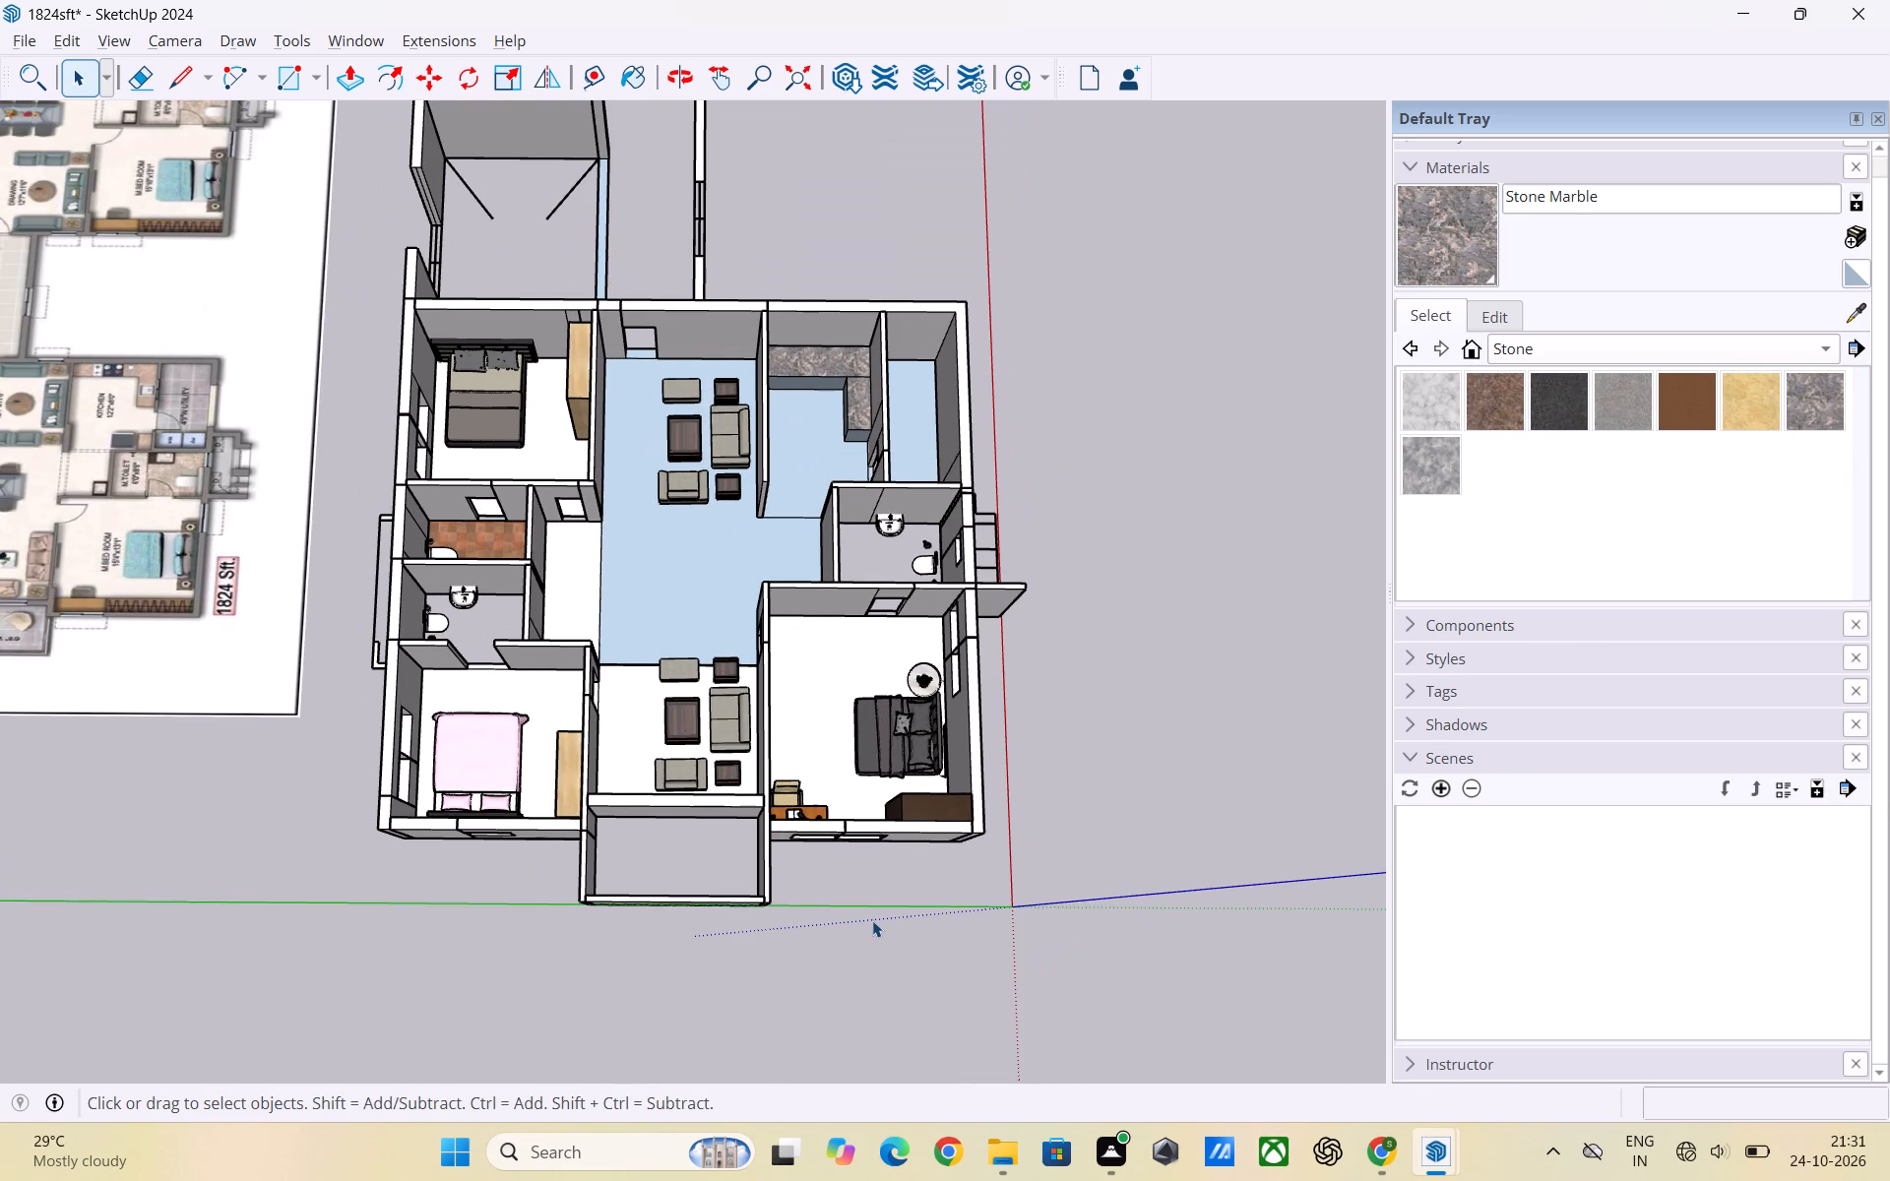
pyautogui.scroll(1, 872, 920)
pyautogui.scroll(-3, 872, 920)
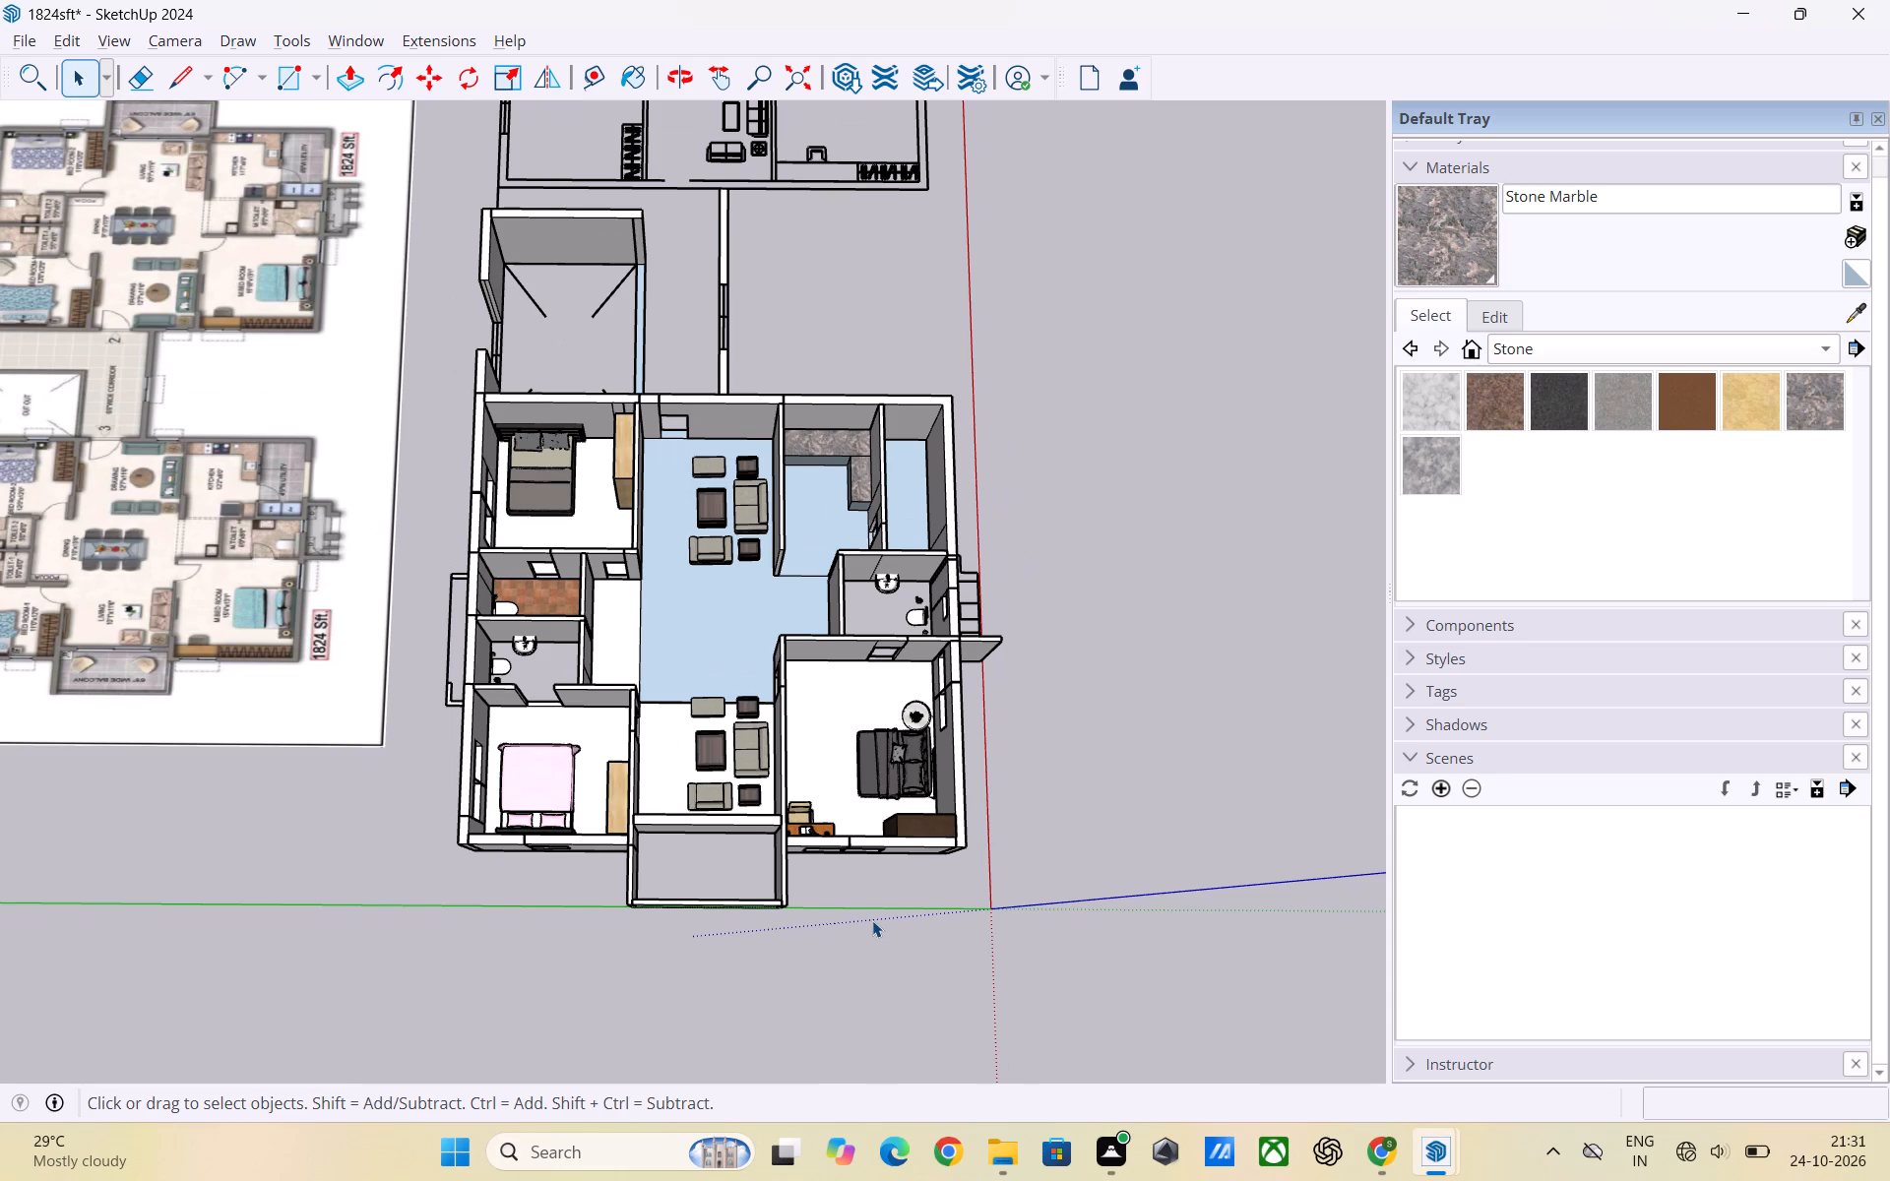
pyautogui.scroll(-3, 878, 882)
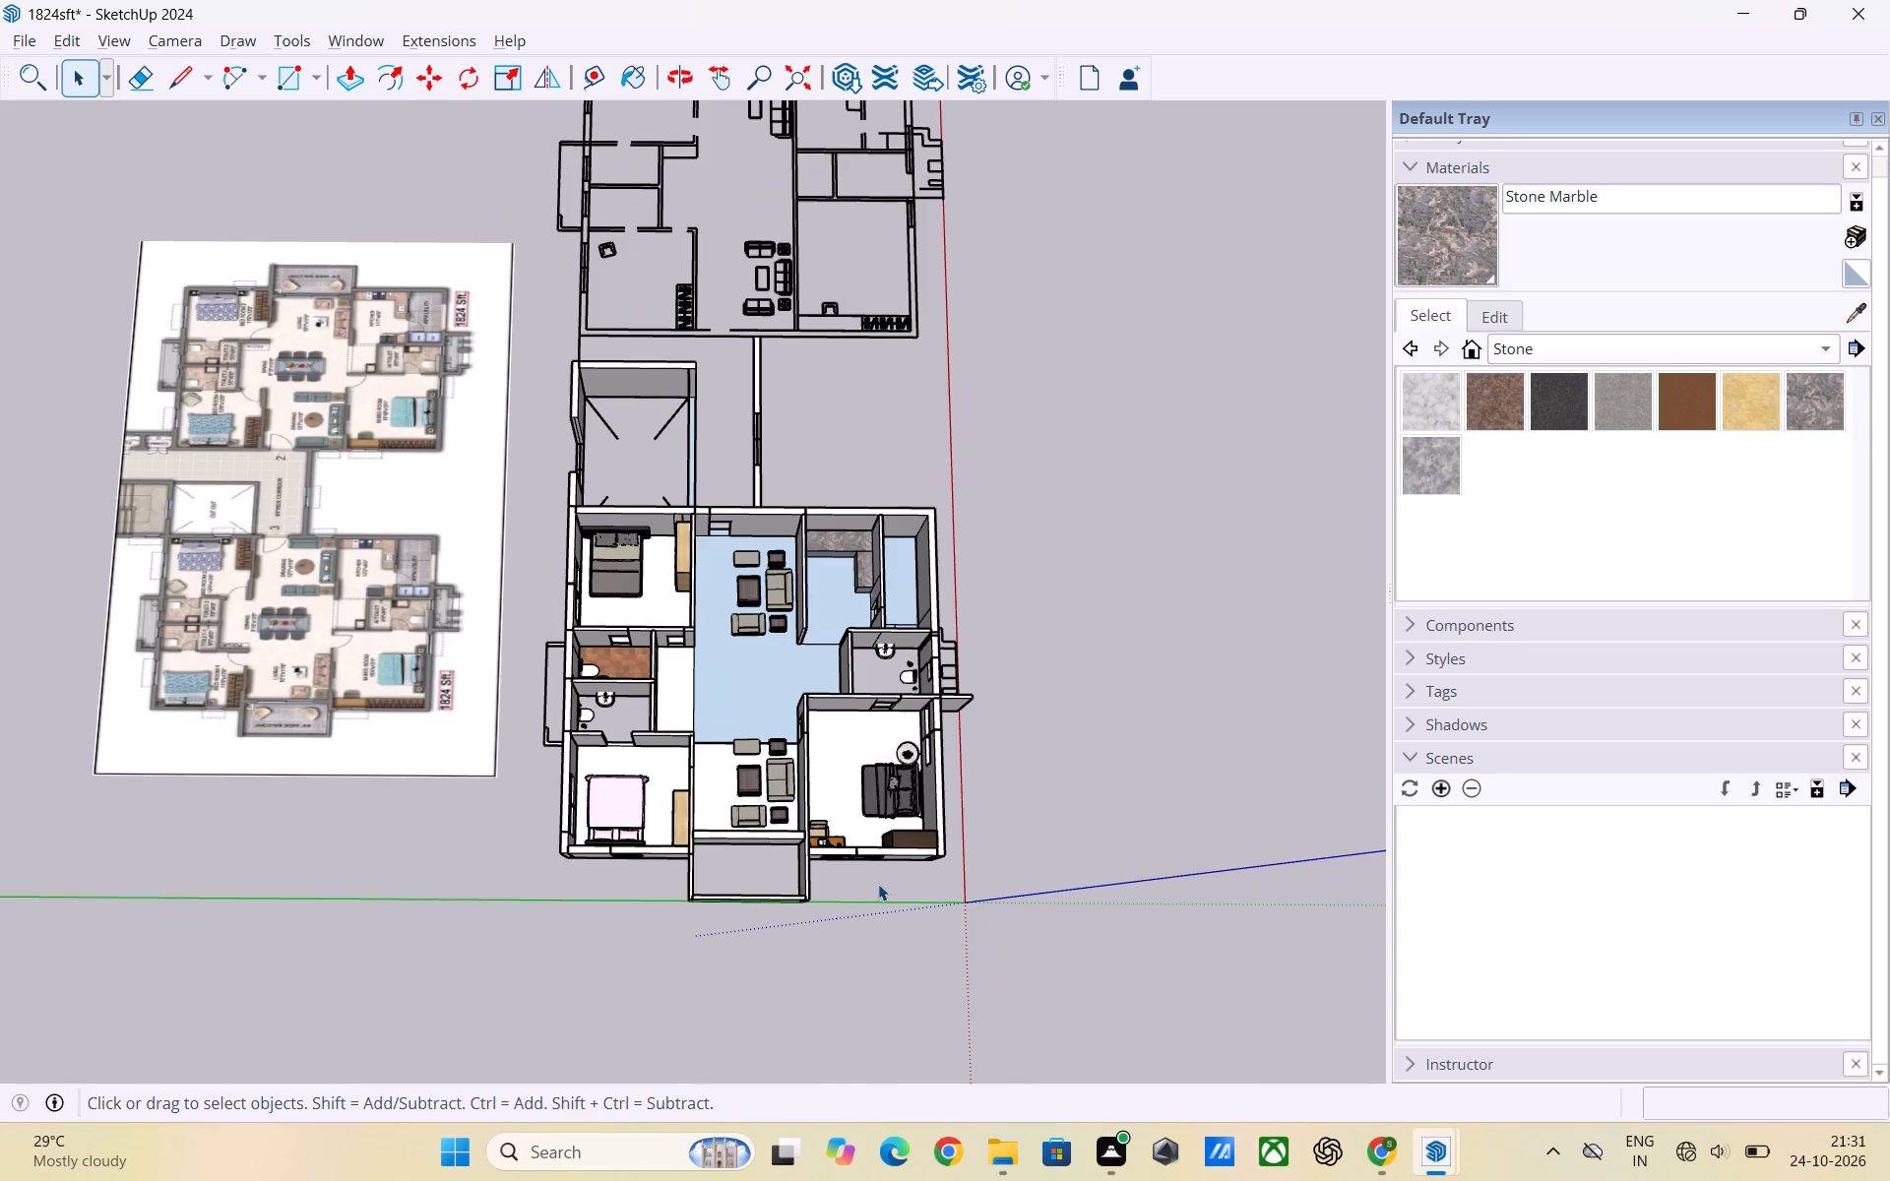
pyautogui.scroll(1, 875, 888)
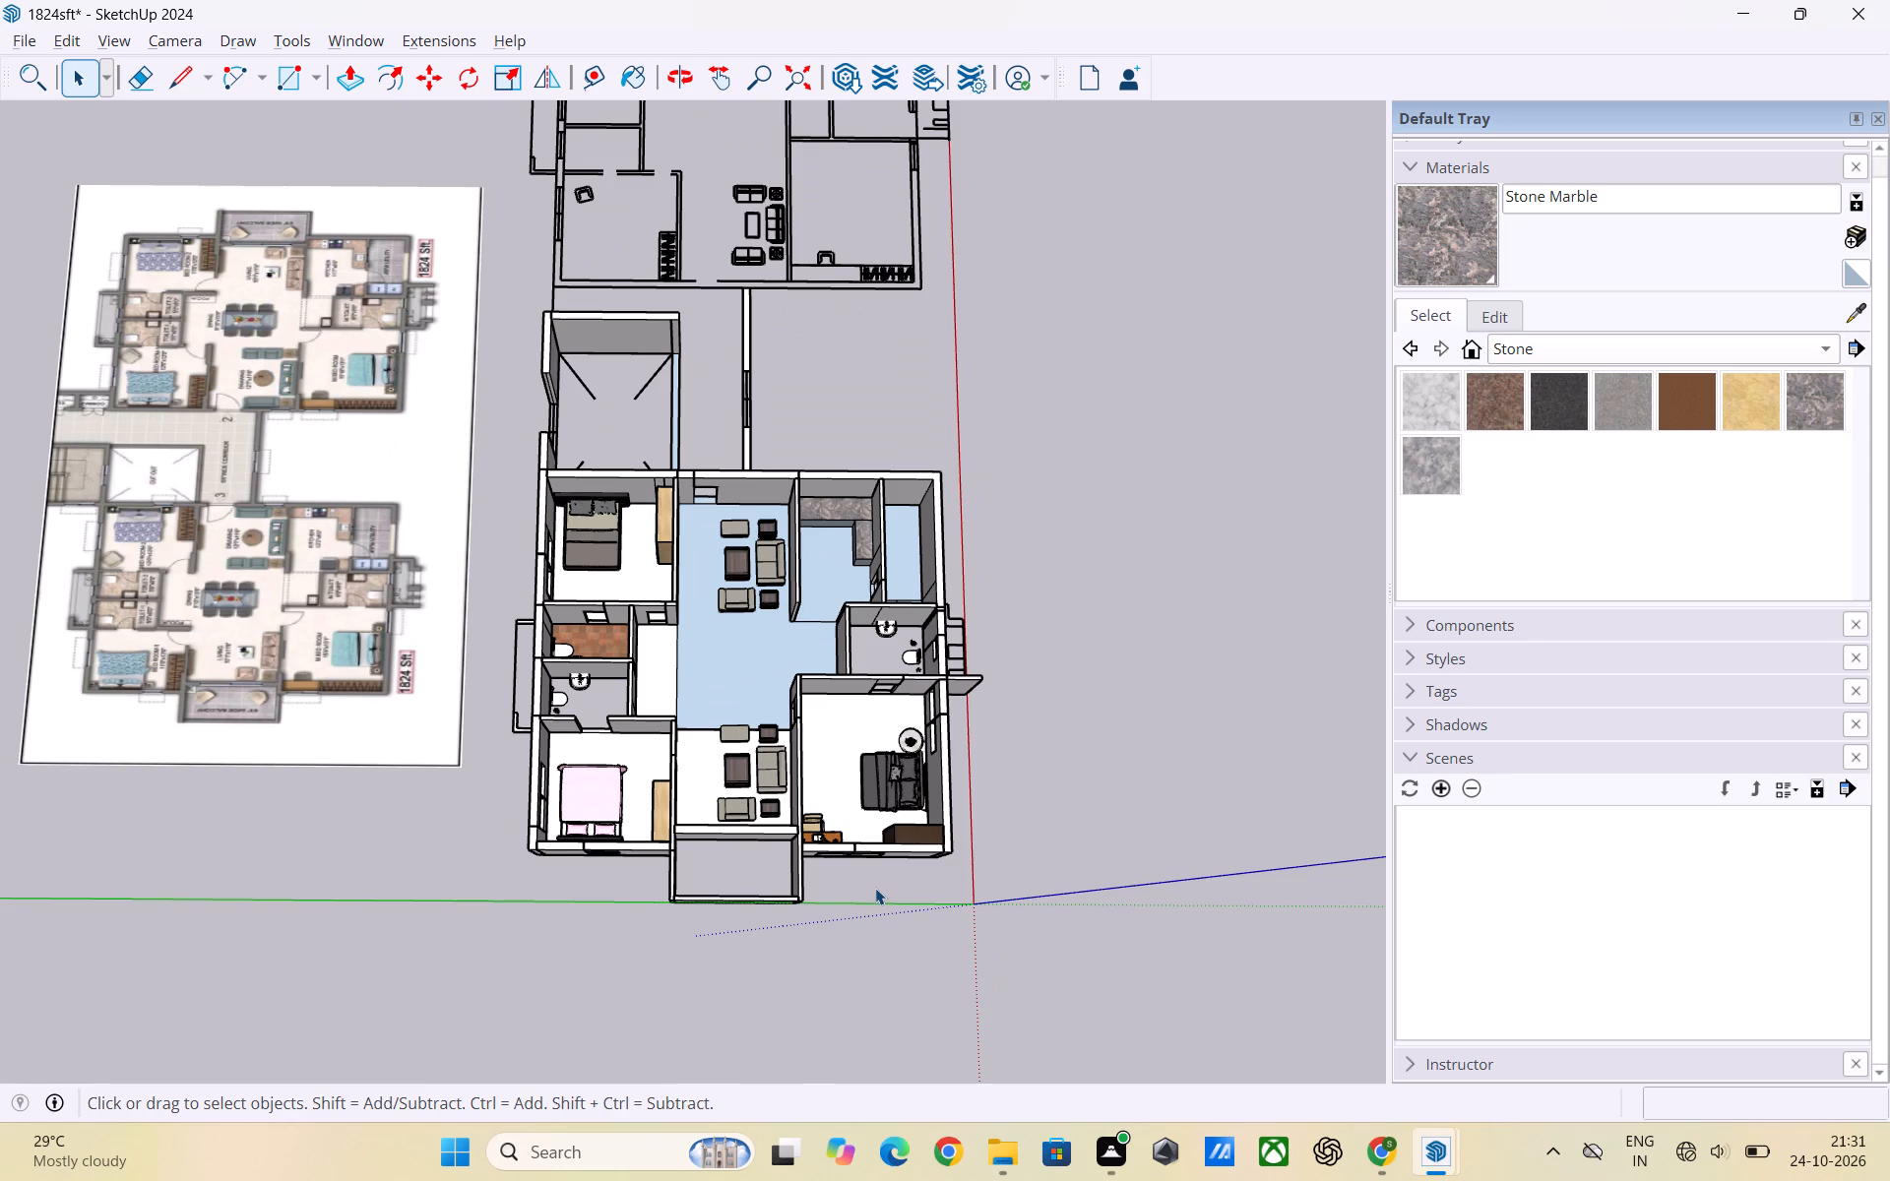
pyautogui.scroll(2, 875, 888)
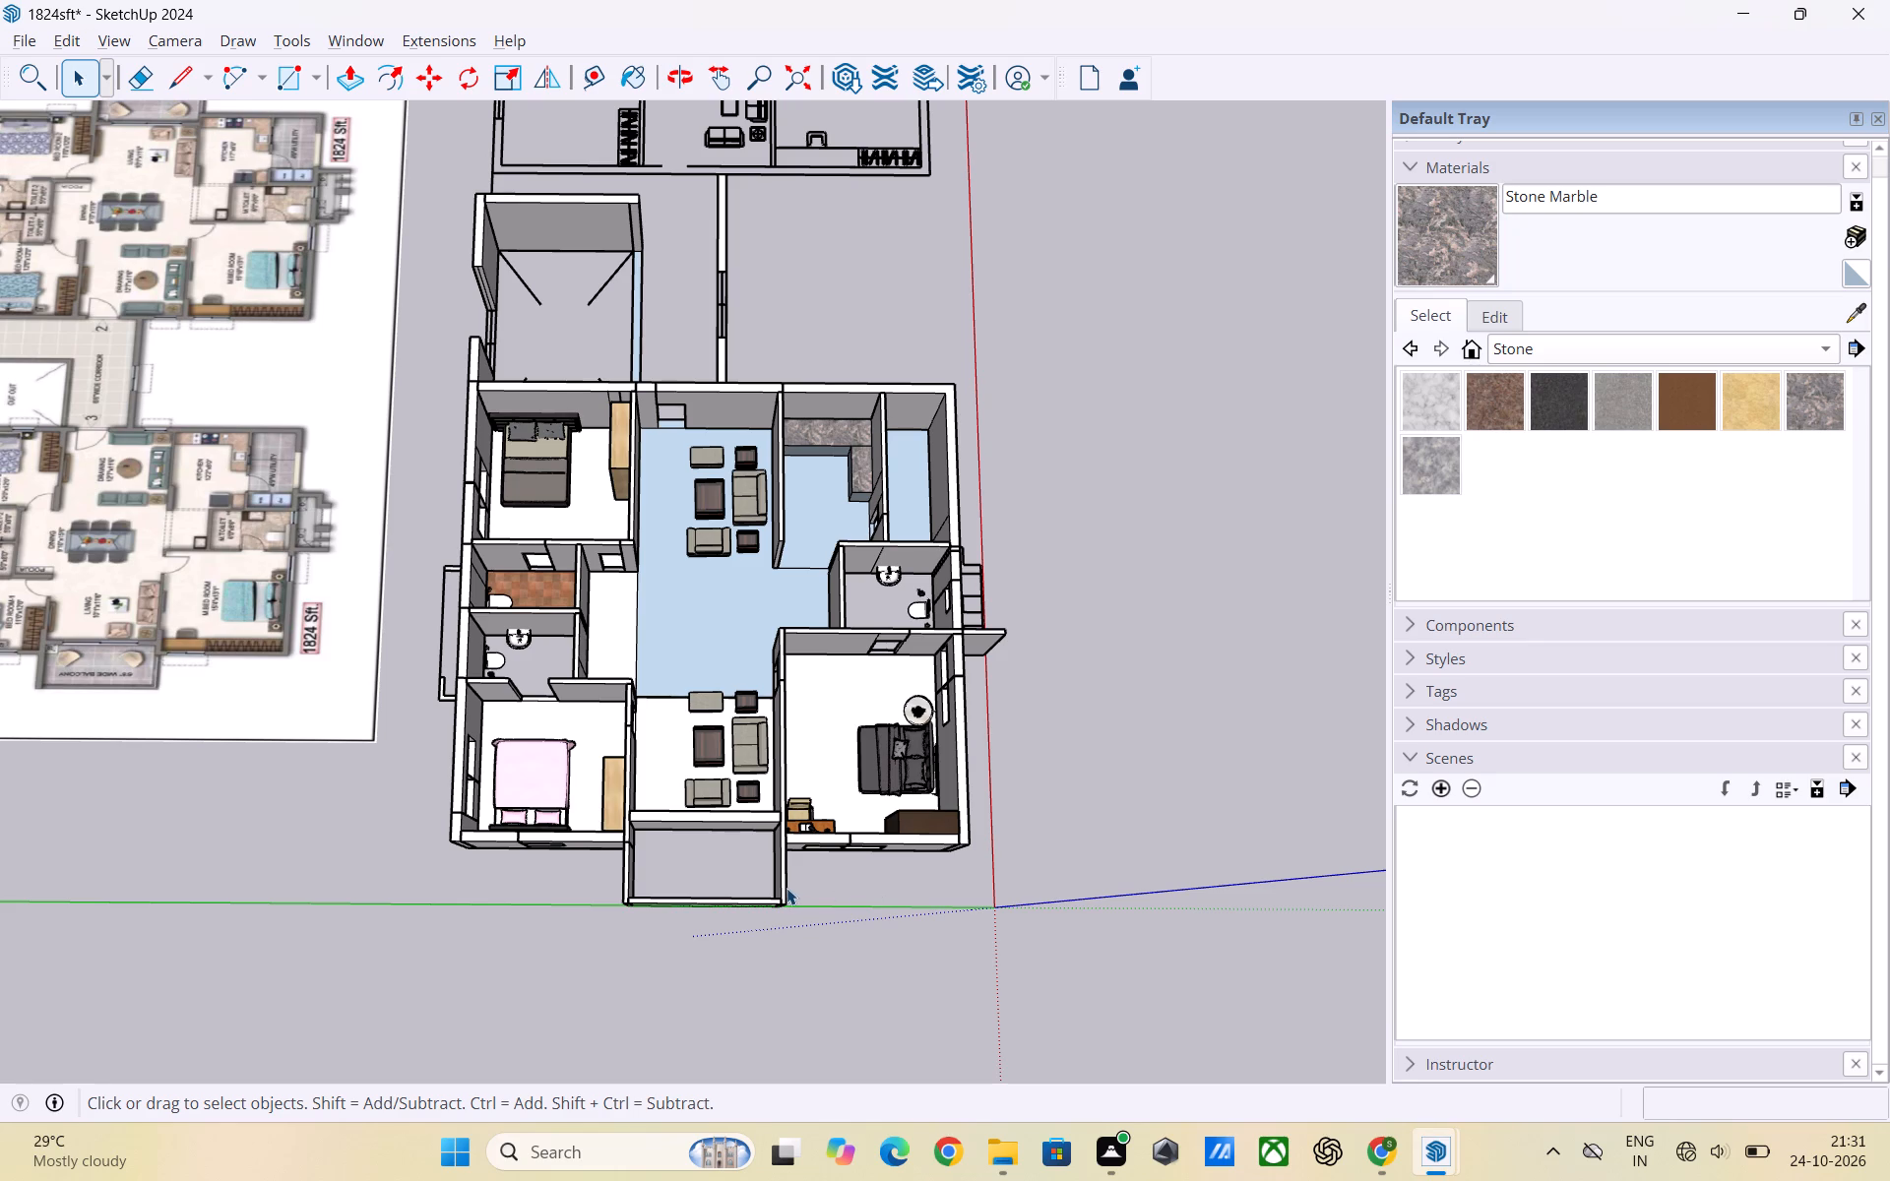
pyautogui.scroll(-2, 807, 899)
pyautogui.scroll(5, 791, 924)
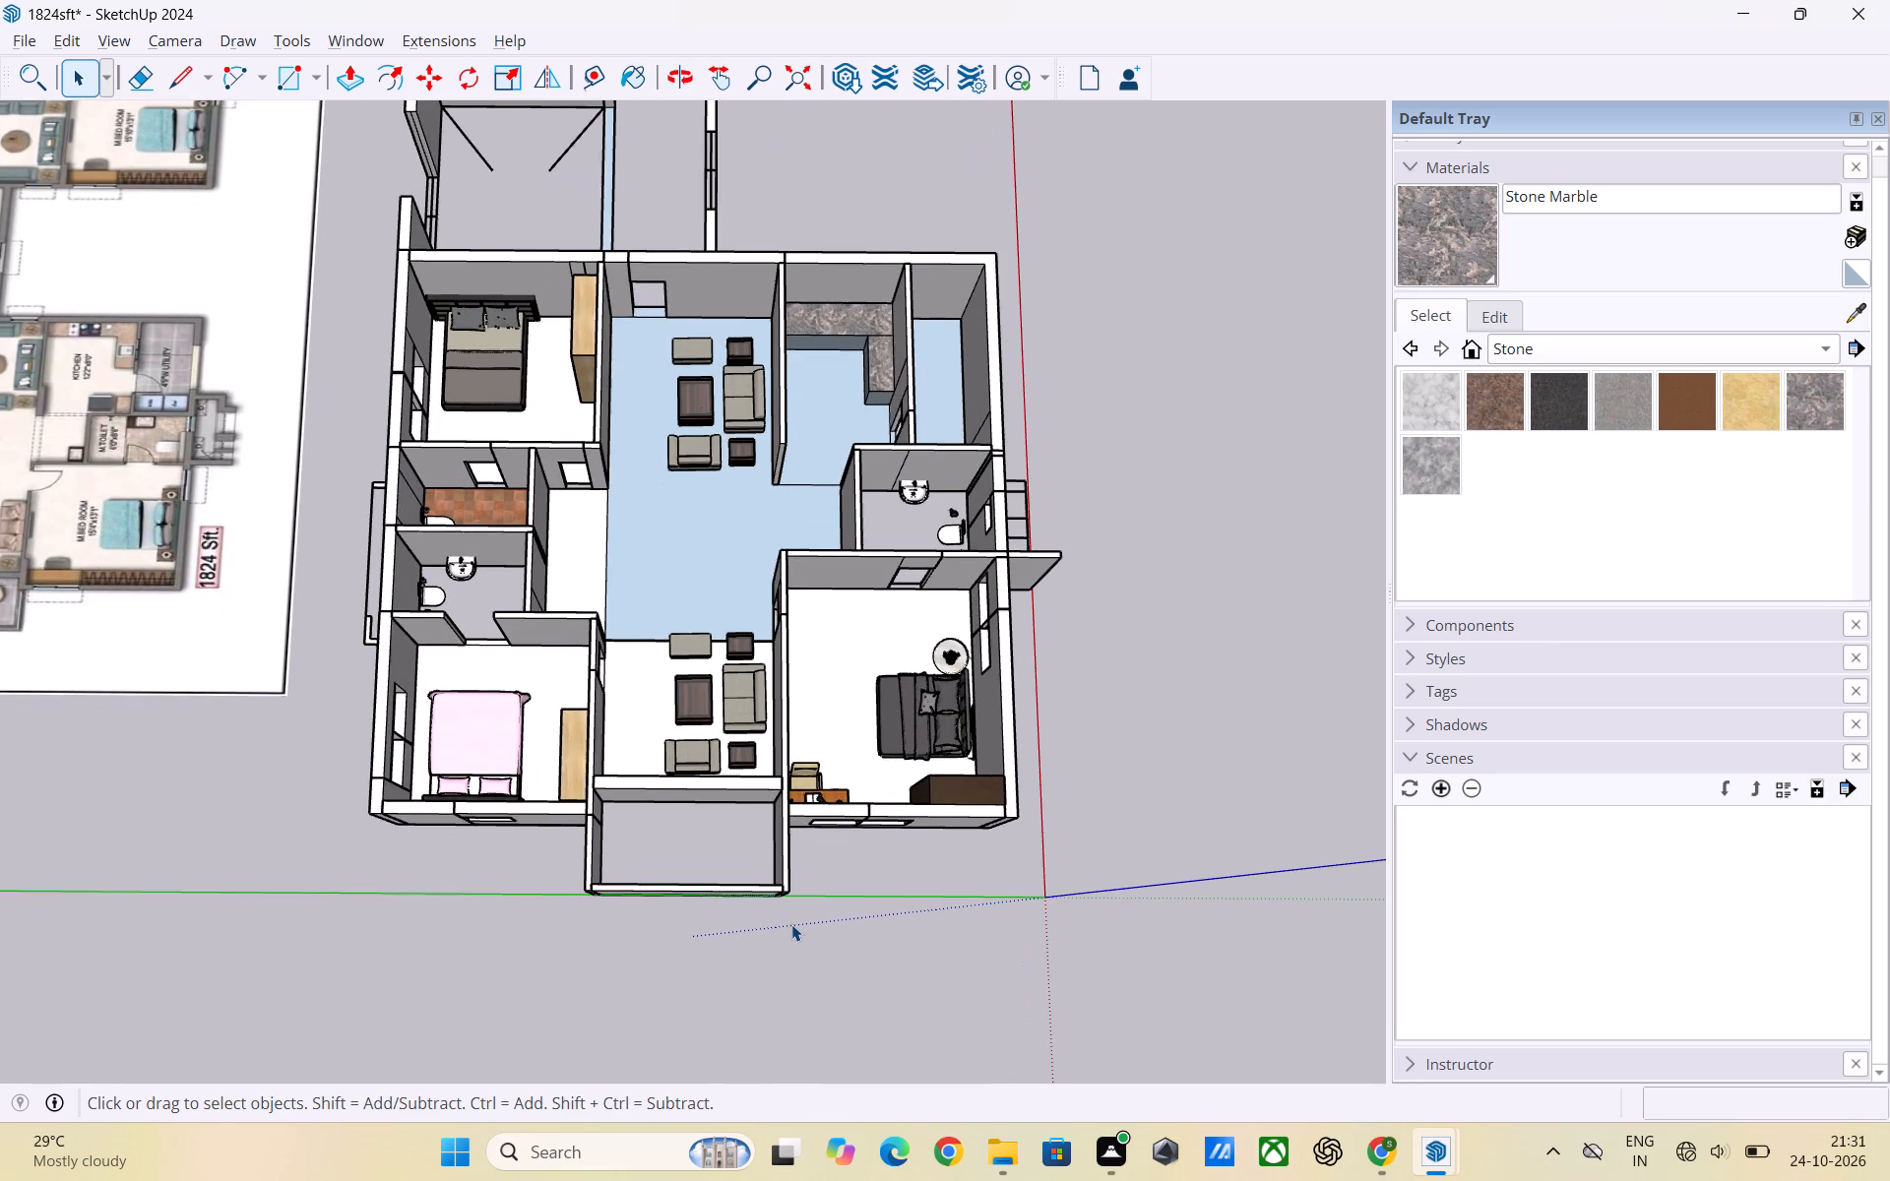
pyautogui.scroll(2, 791, 924)
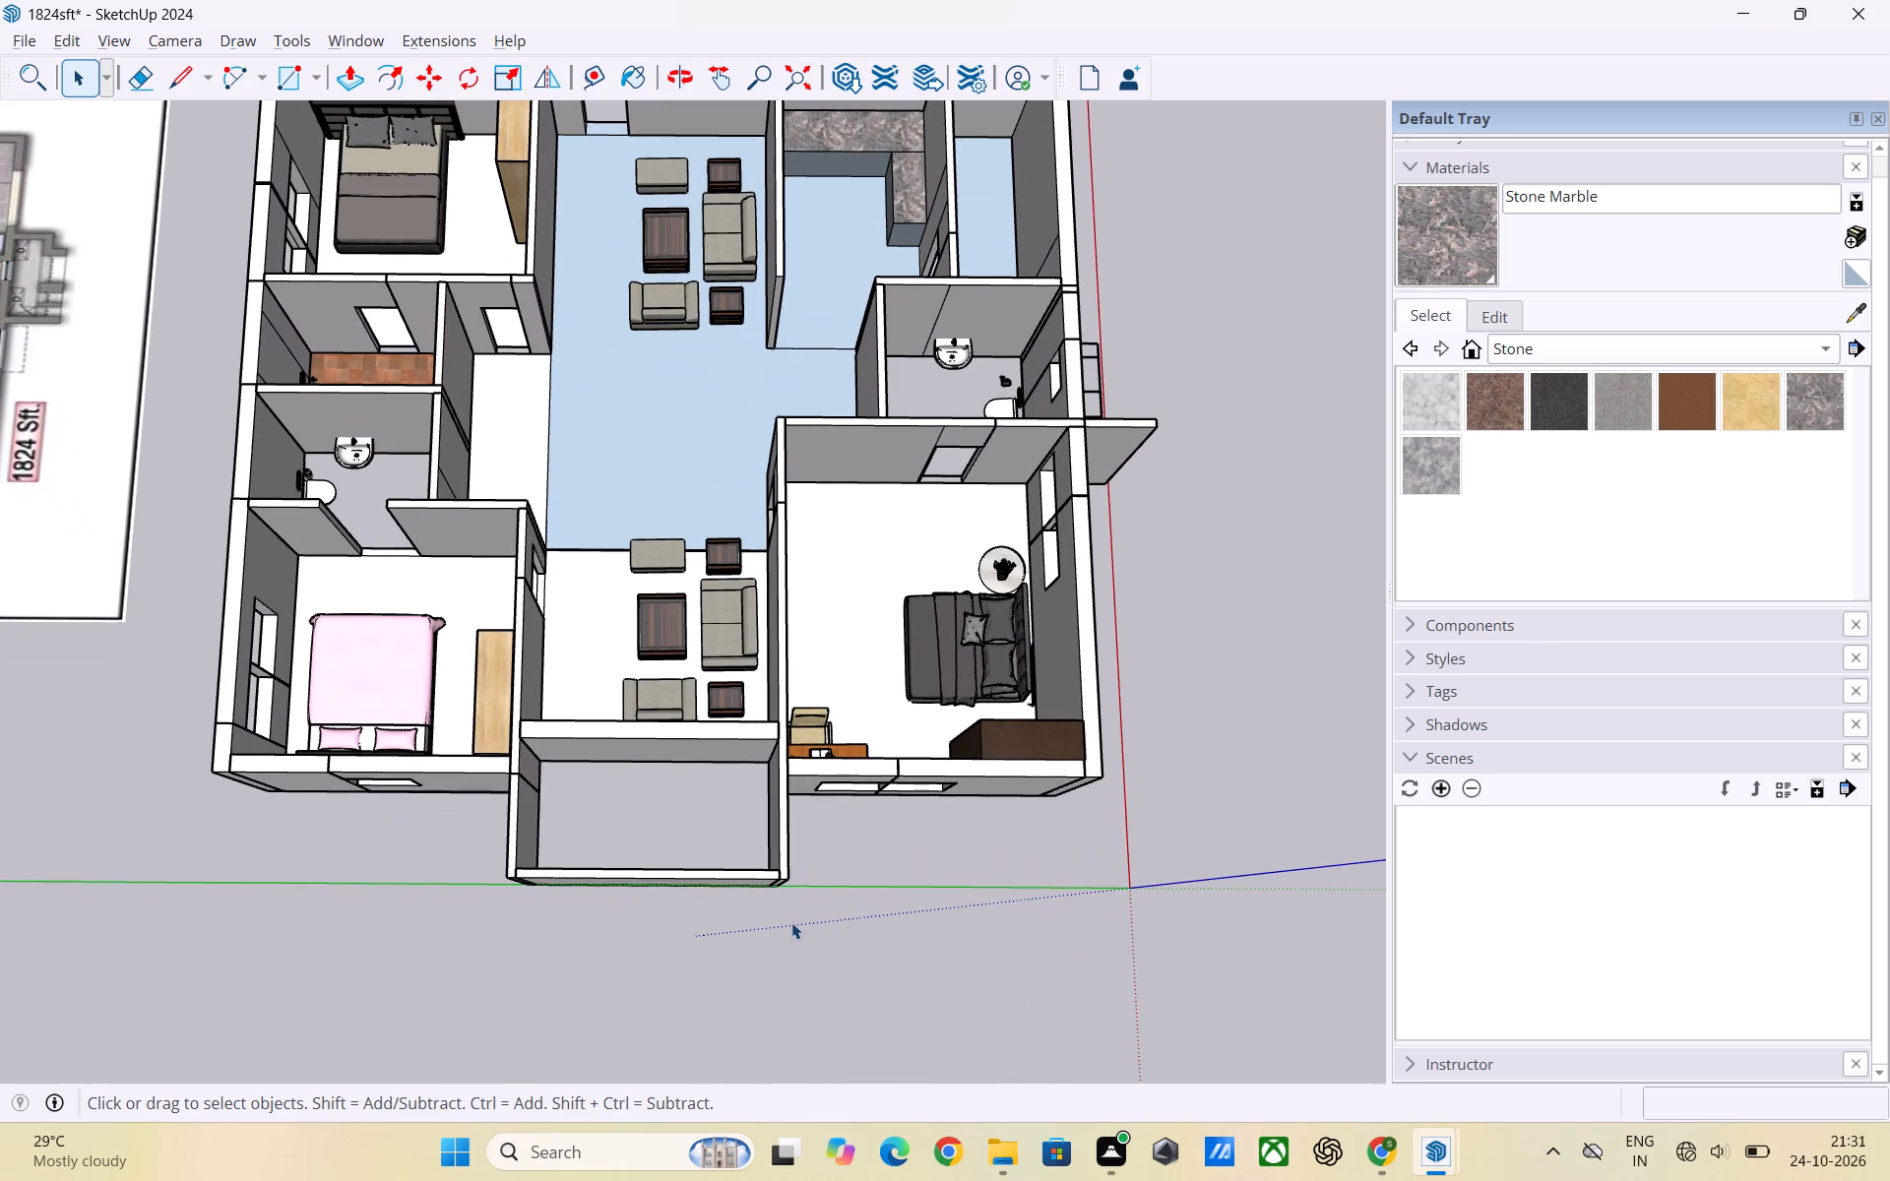
pyautogui.scroll(2, 791, 921)
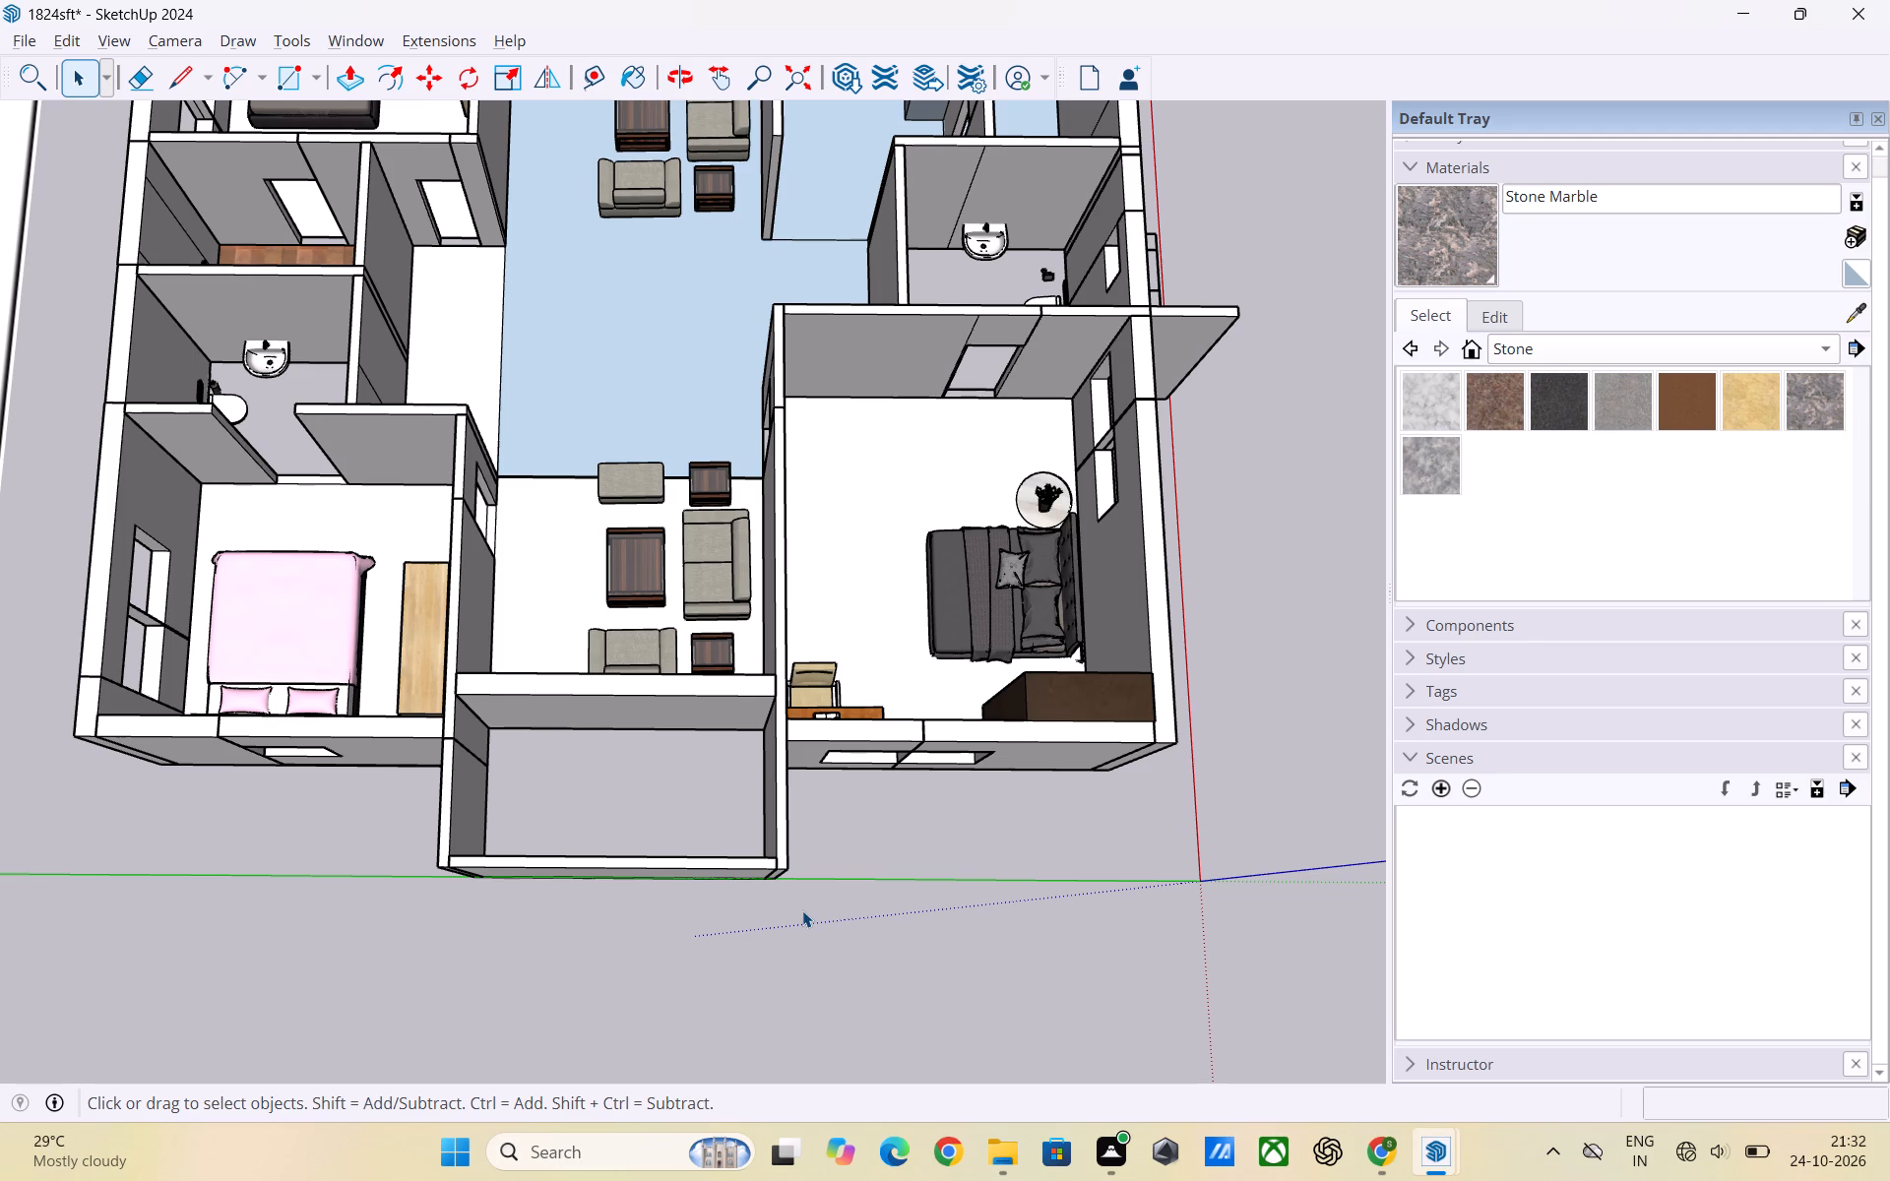
pyautogui.scroll(1, 802, 910)
pyautogui.scroll(-3, 802, 910)
pyautogui.scroll(2, 803, 948)
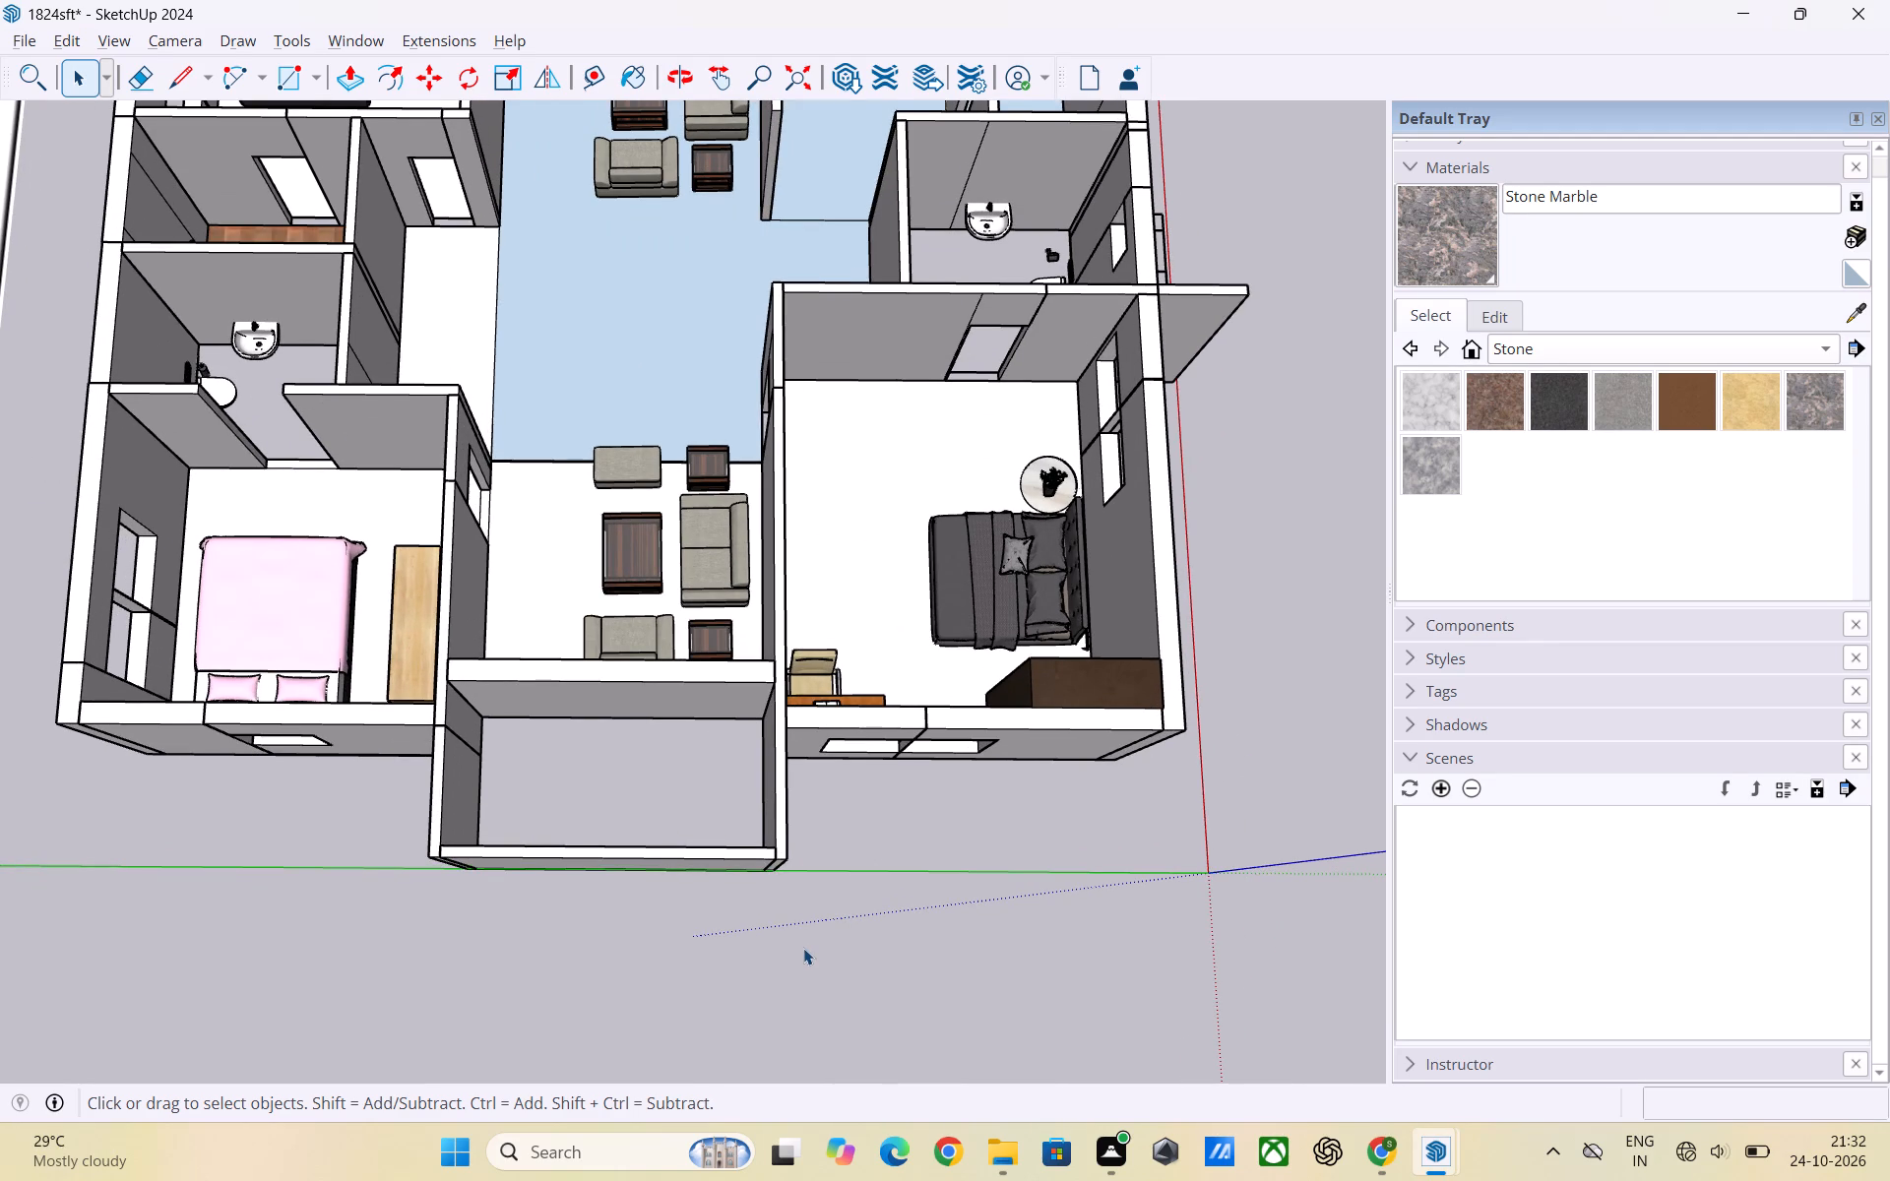
pyautogui.scroll(-3, 803, 948)
pyautogui.scroll(3, 832, 1127)
pyautogui.scroll(-3, 714, 843)
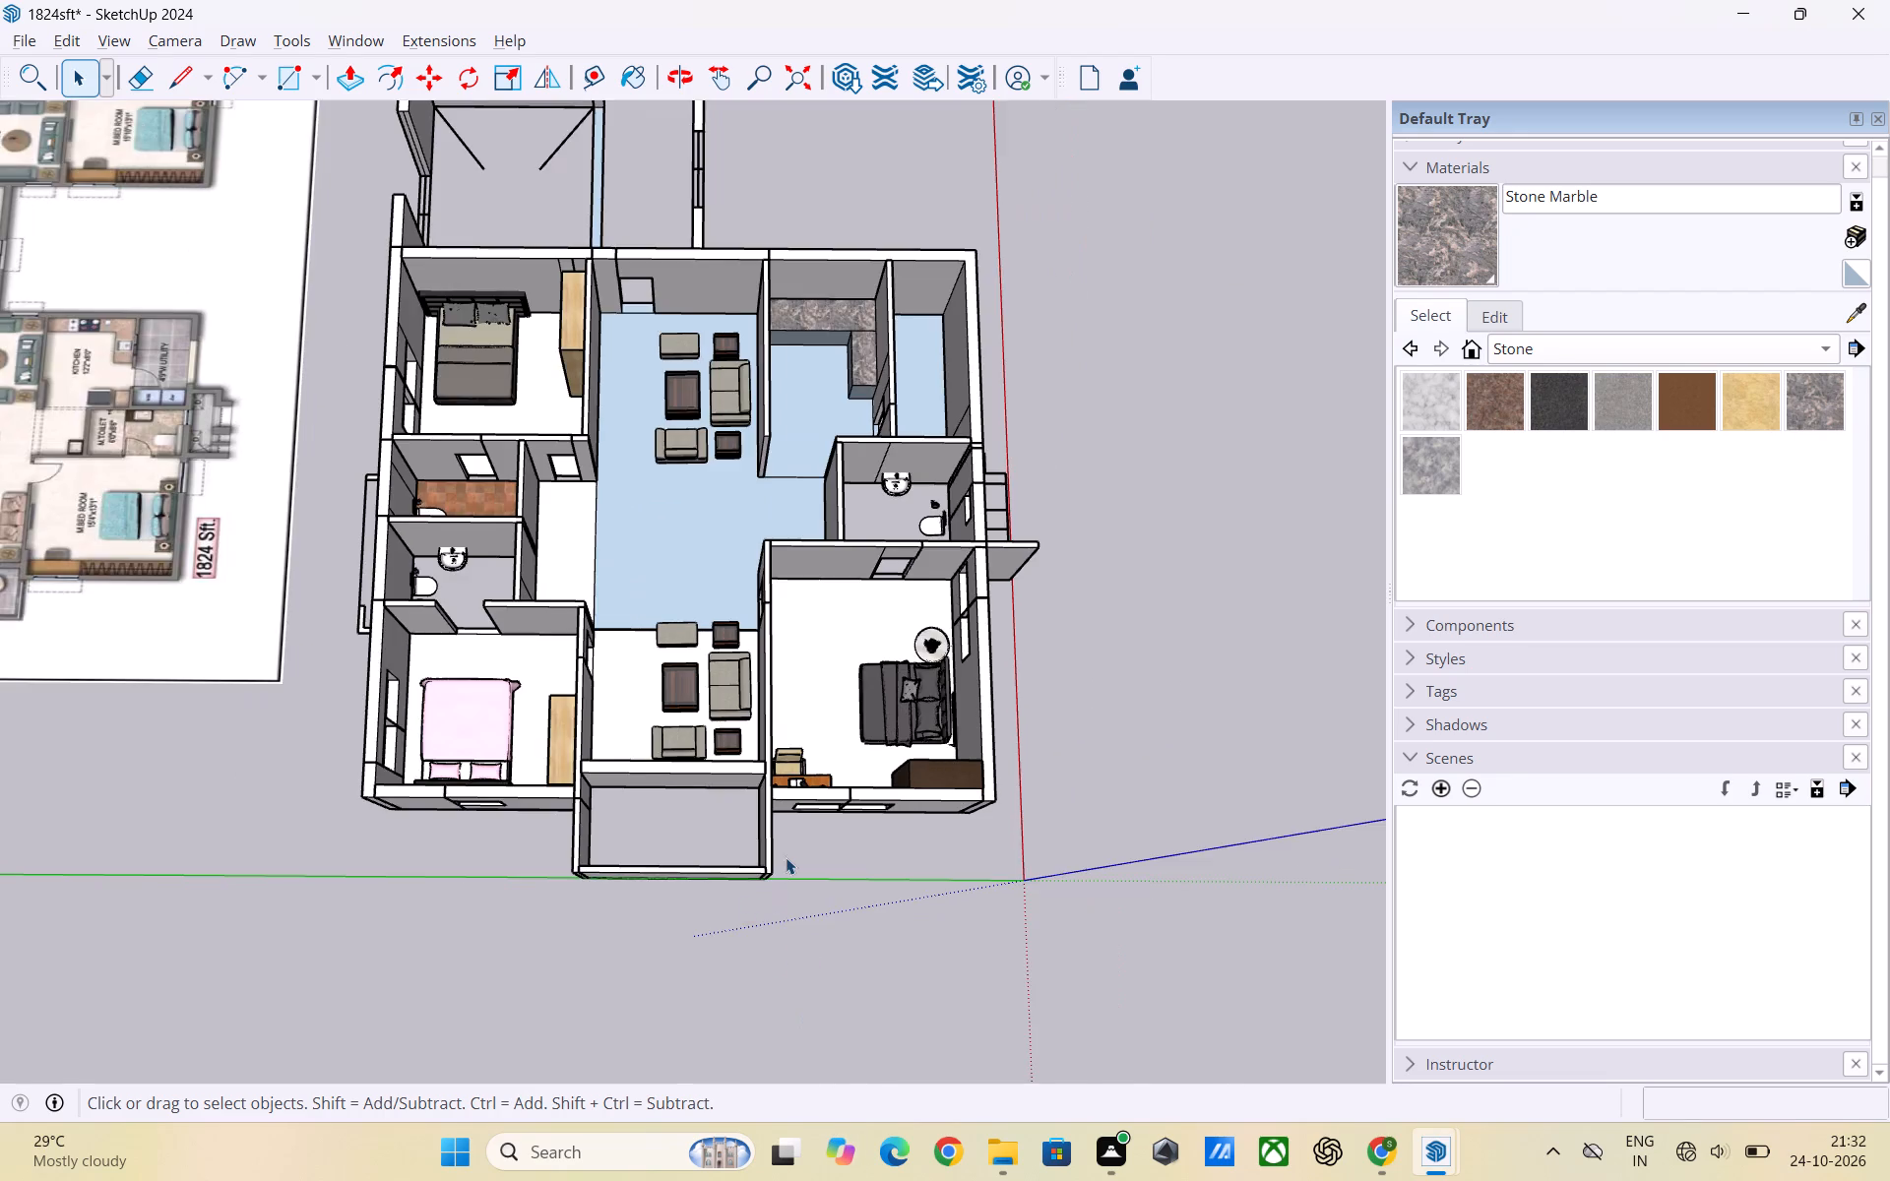
pyautogui.scroll(7, 786, 852)
pyautogui.scroll(-3, 786, 852)
pyautogui.scroll(2, 516, 848)
pyautogui.scroll(-1, 681, 871)
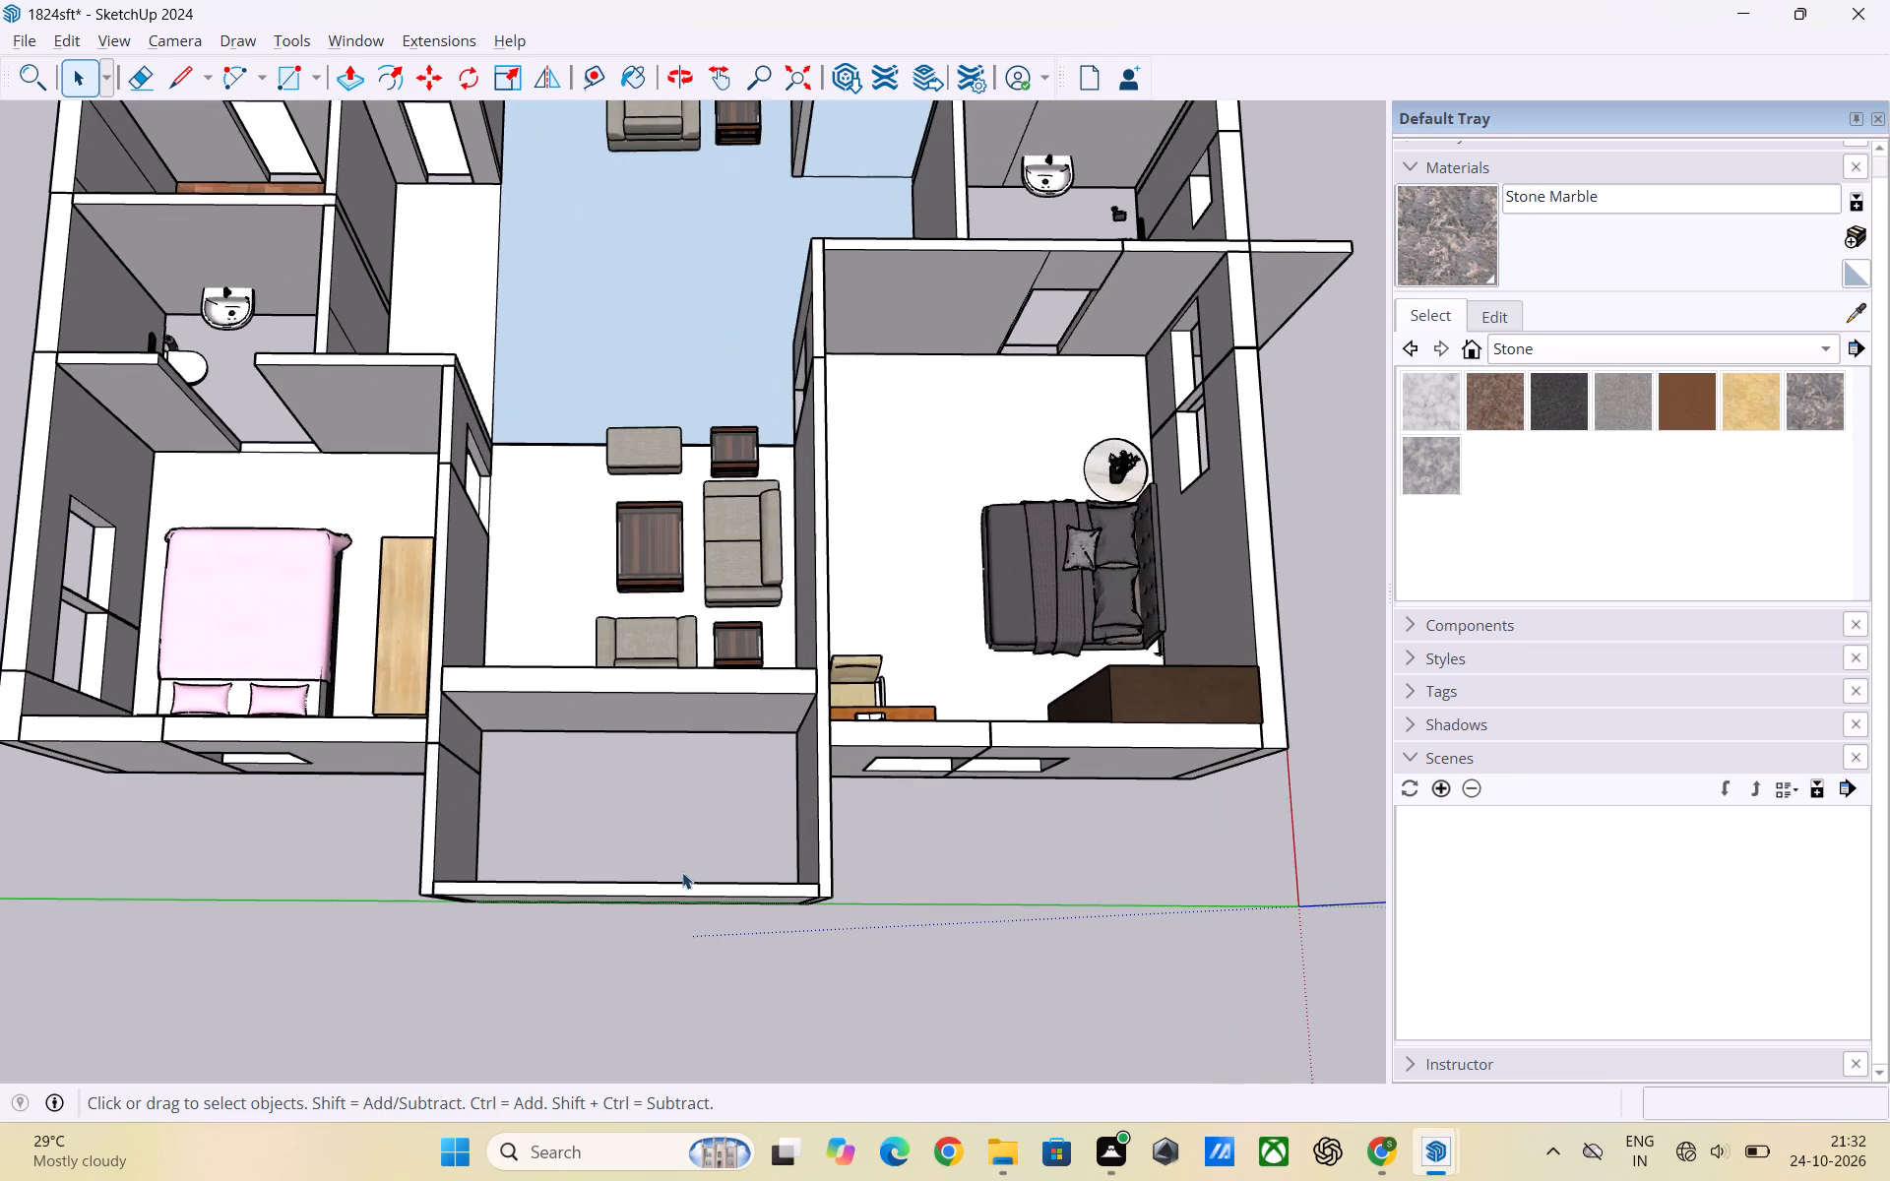
pyautogui.scroll(-4, 682, 872)
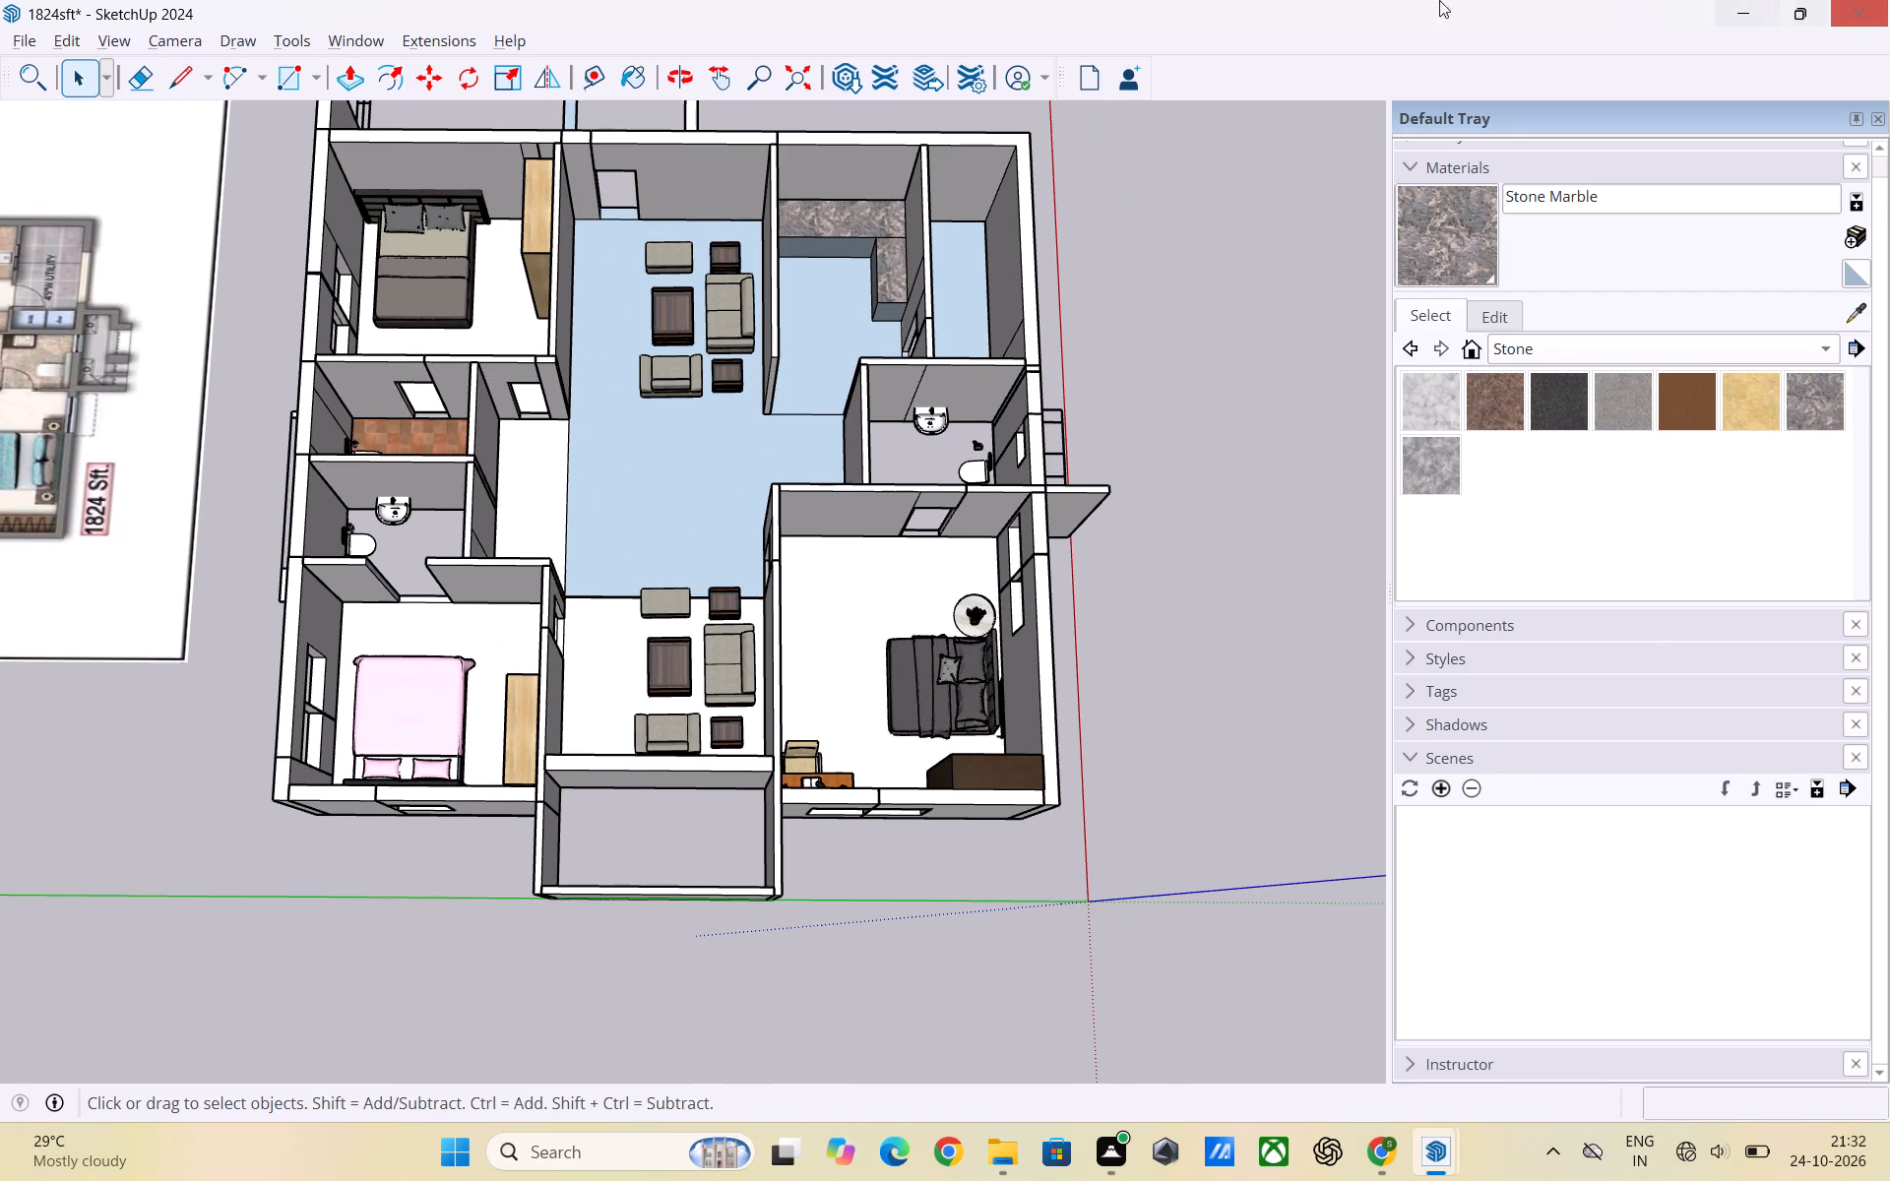
pyautogui.scroll(-2, 943, 595)
pyautogui.scroll(2, 374, 669)
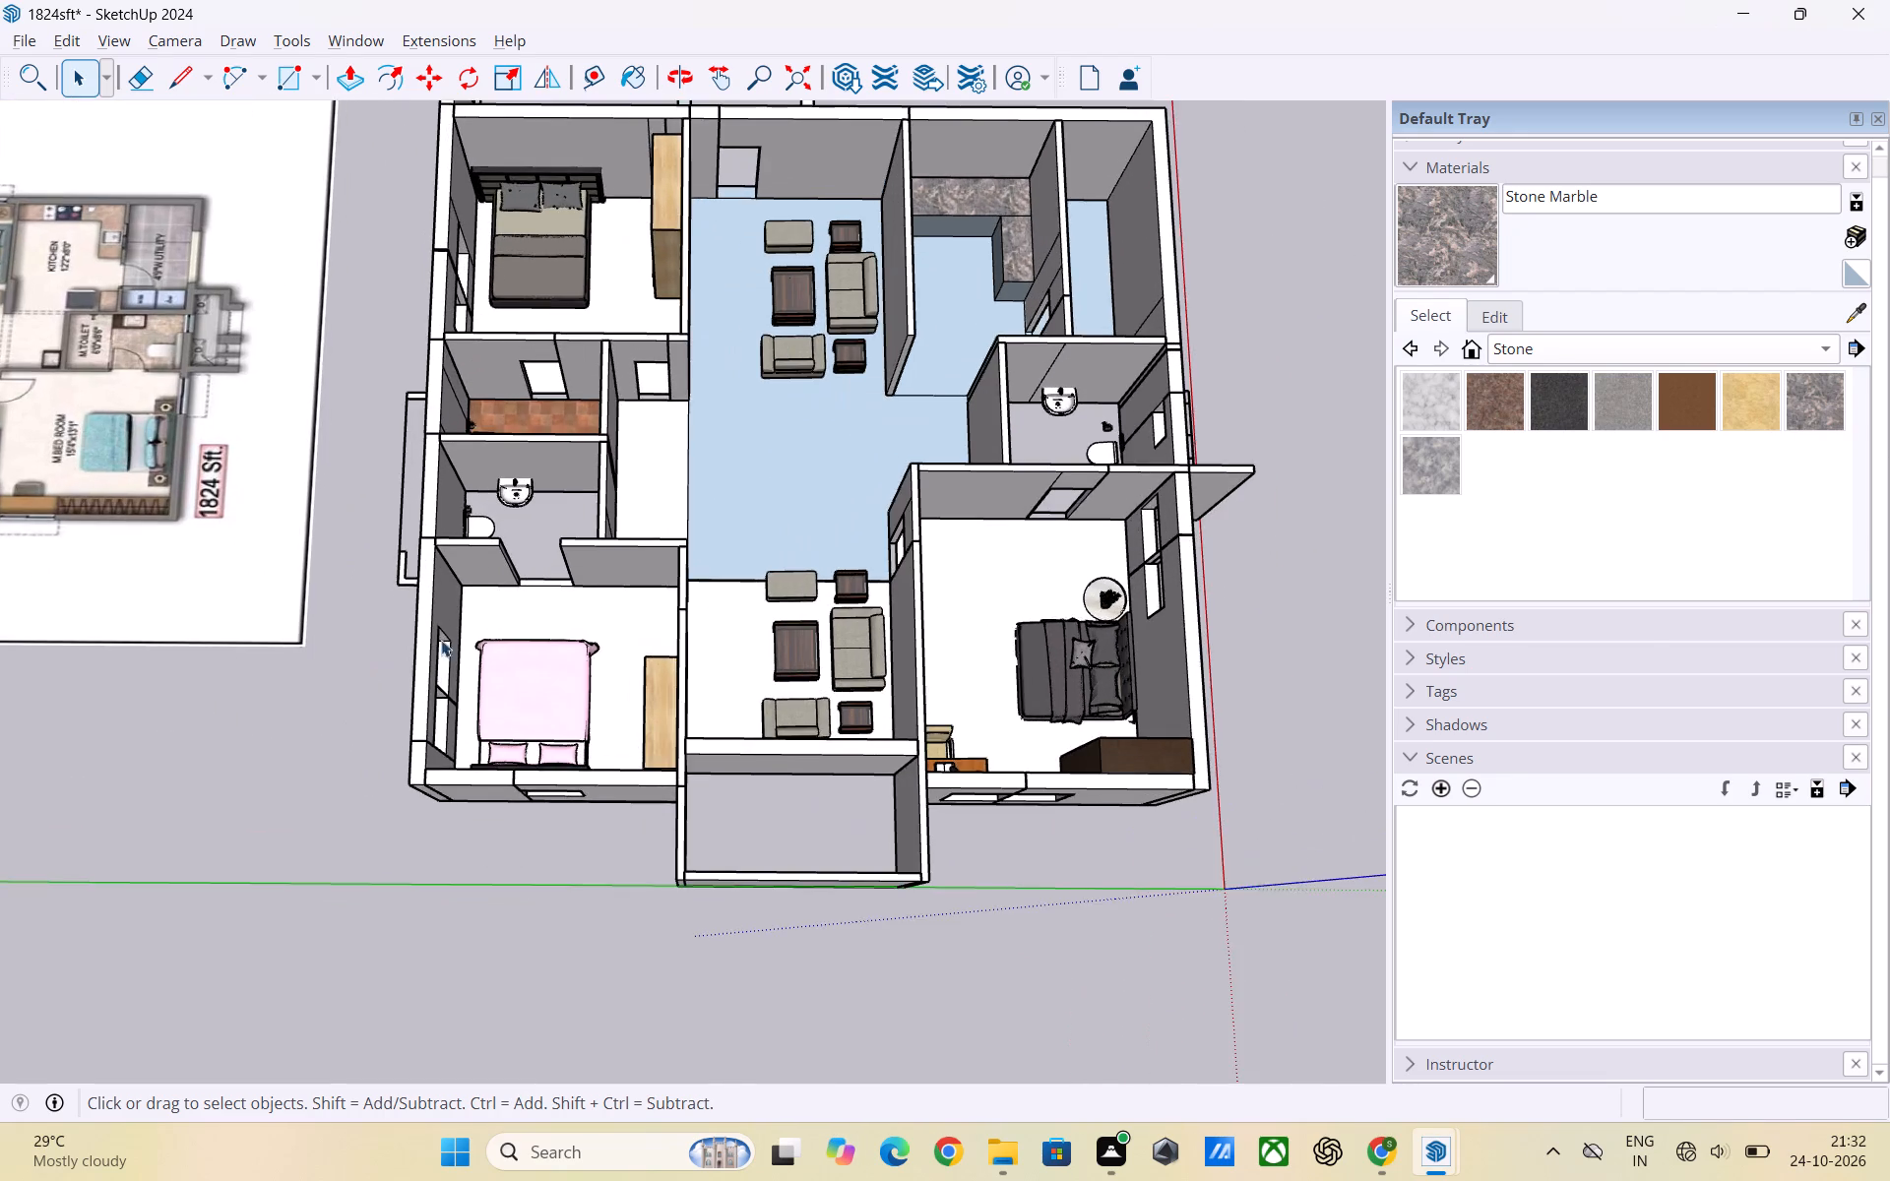
pyautogui.scroll(-4, 541, 589)
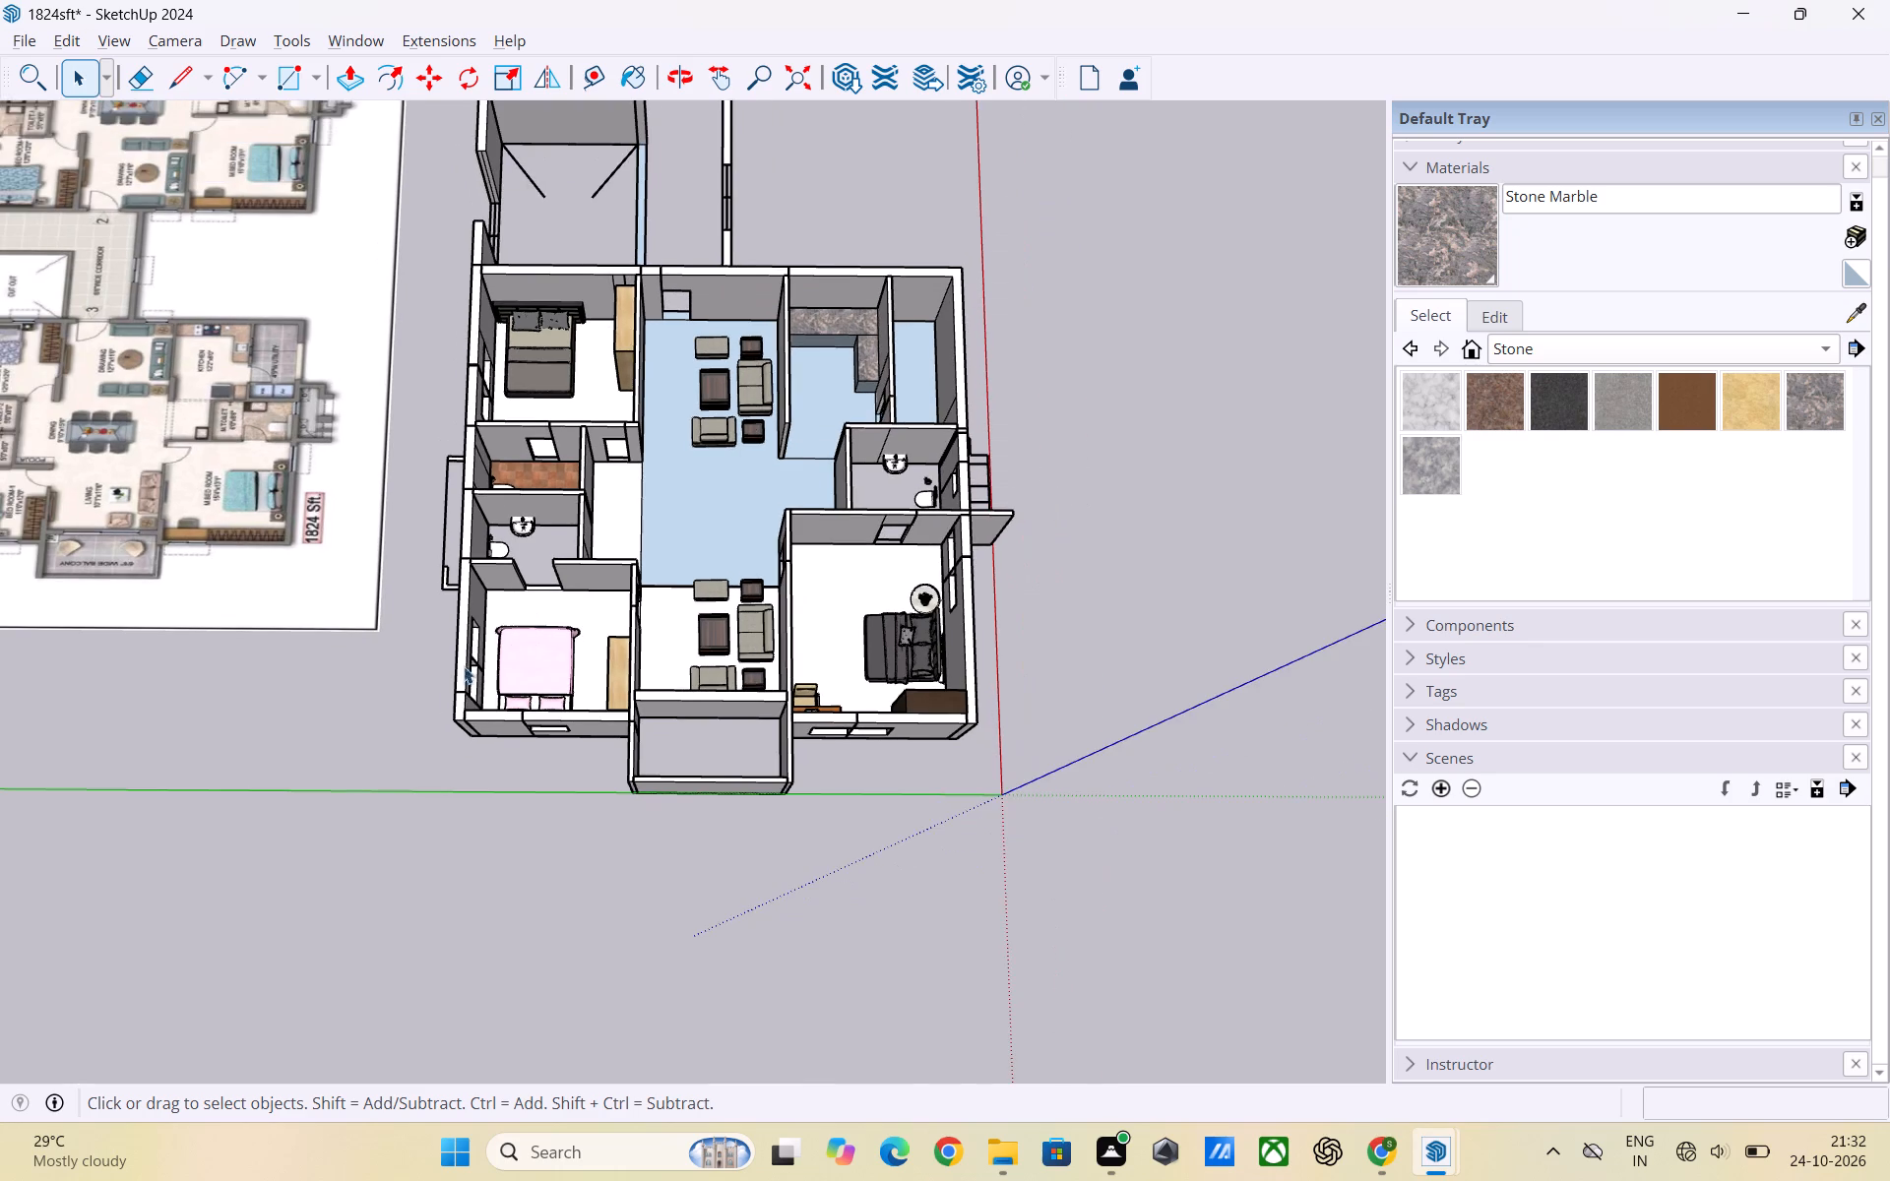
# Examine the full layout, with the furnished apartment, the unfinished mirrored unit and the connecting corridor, beside the reference plan.
pyautogui.scroll(-2, 449, 669)
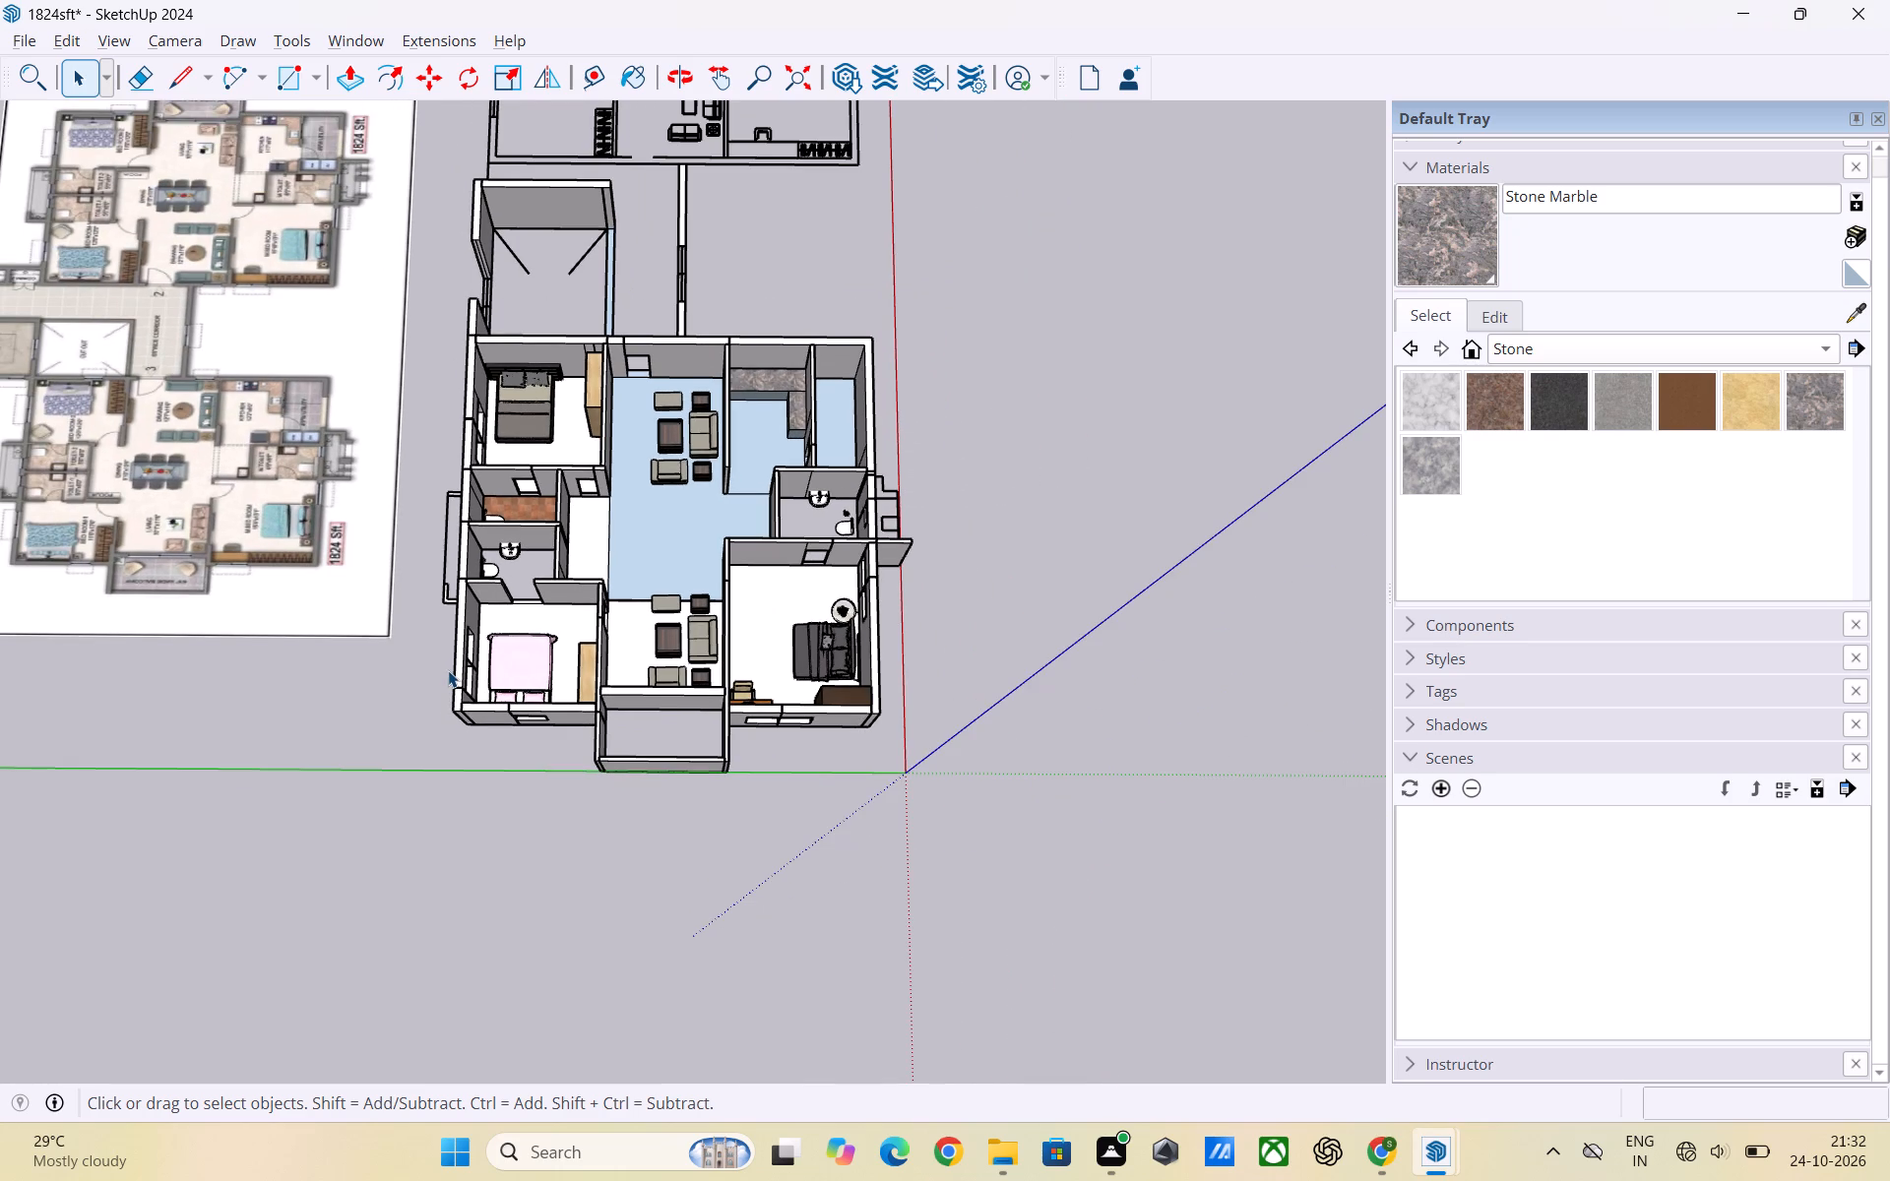
pyautogui.scroll(-2, 448, 670)
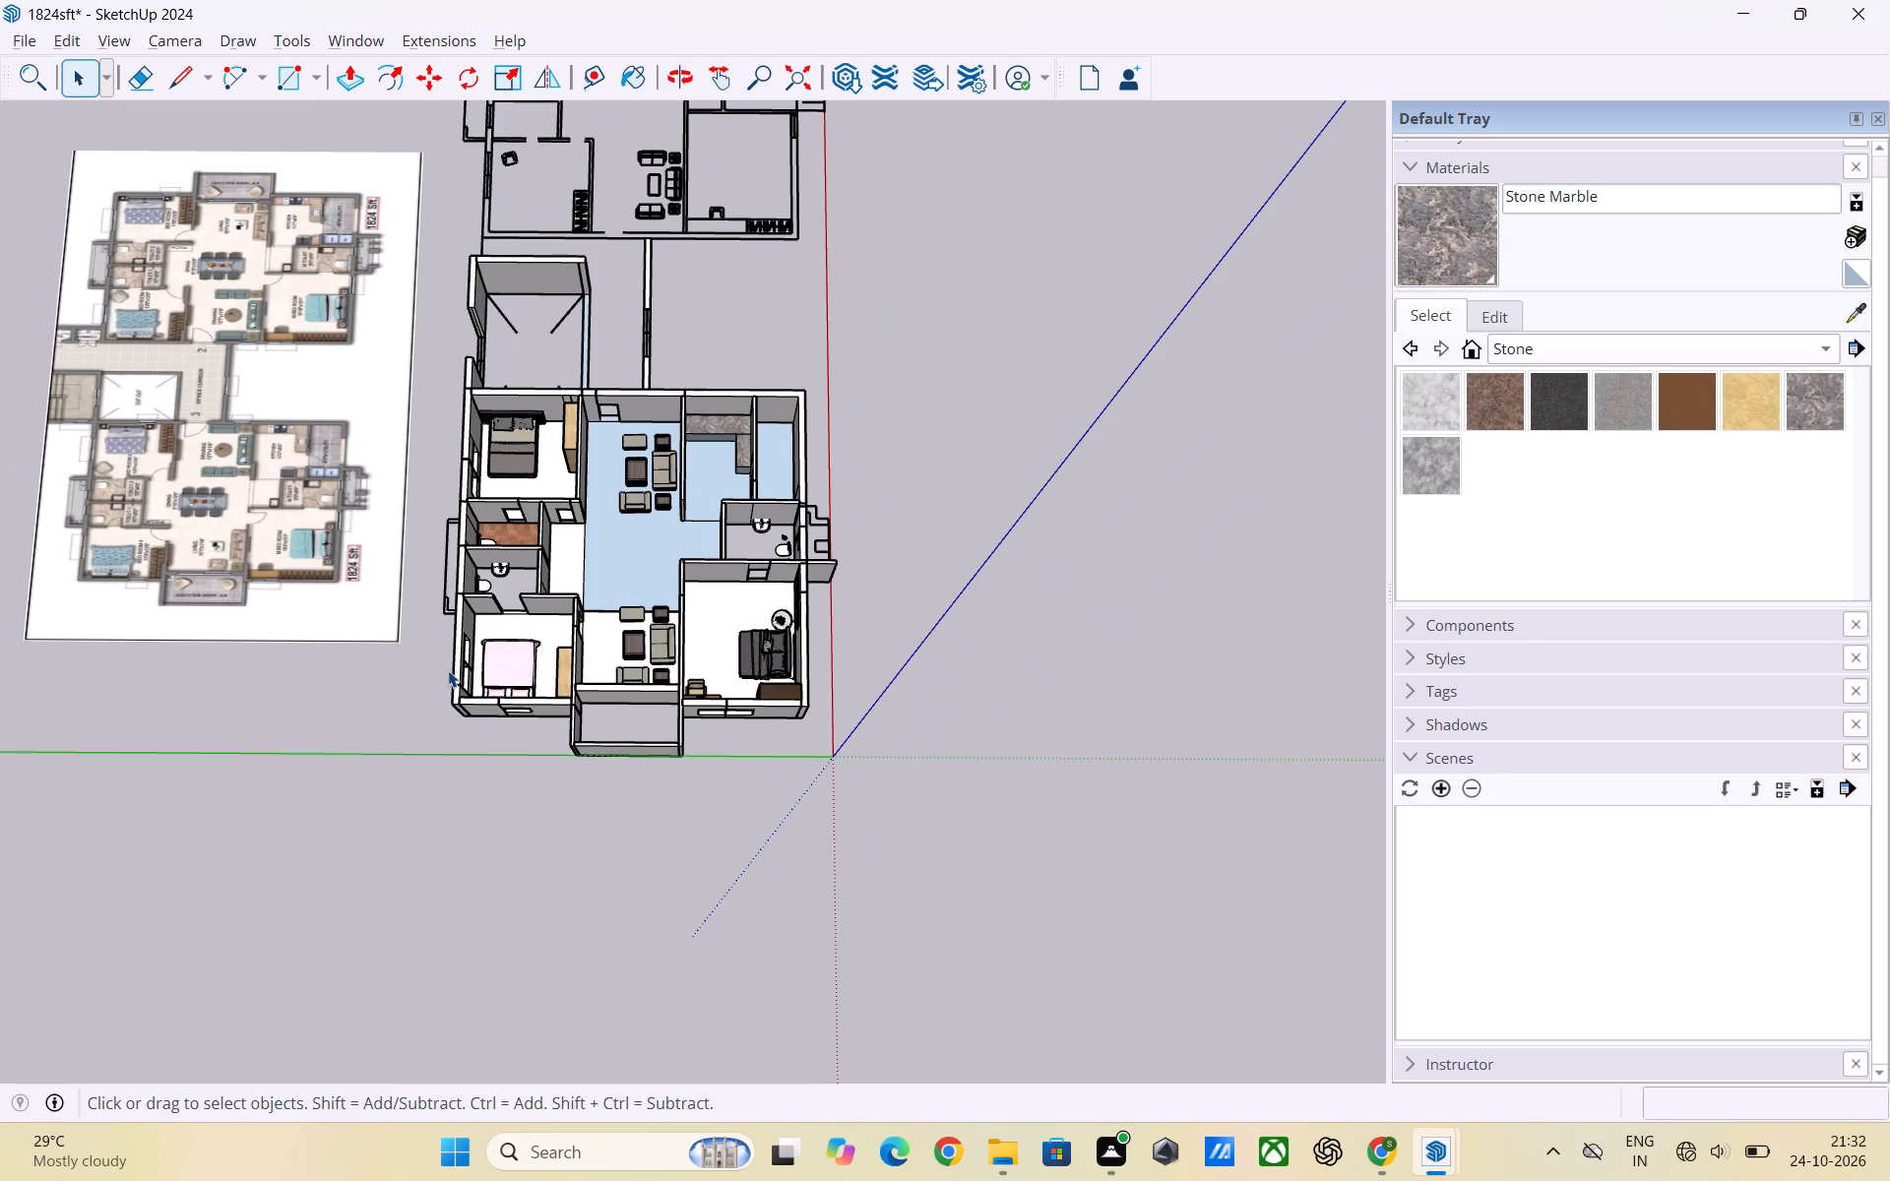
pyautogui.scroll(-2, 448, 670)
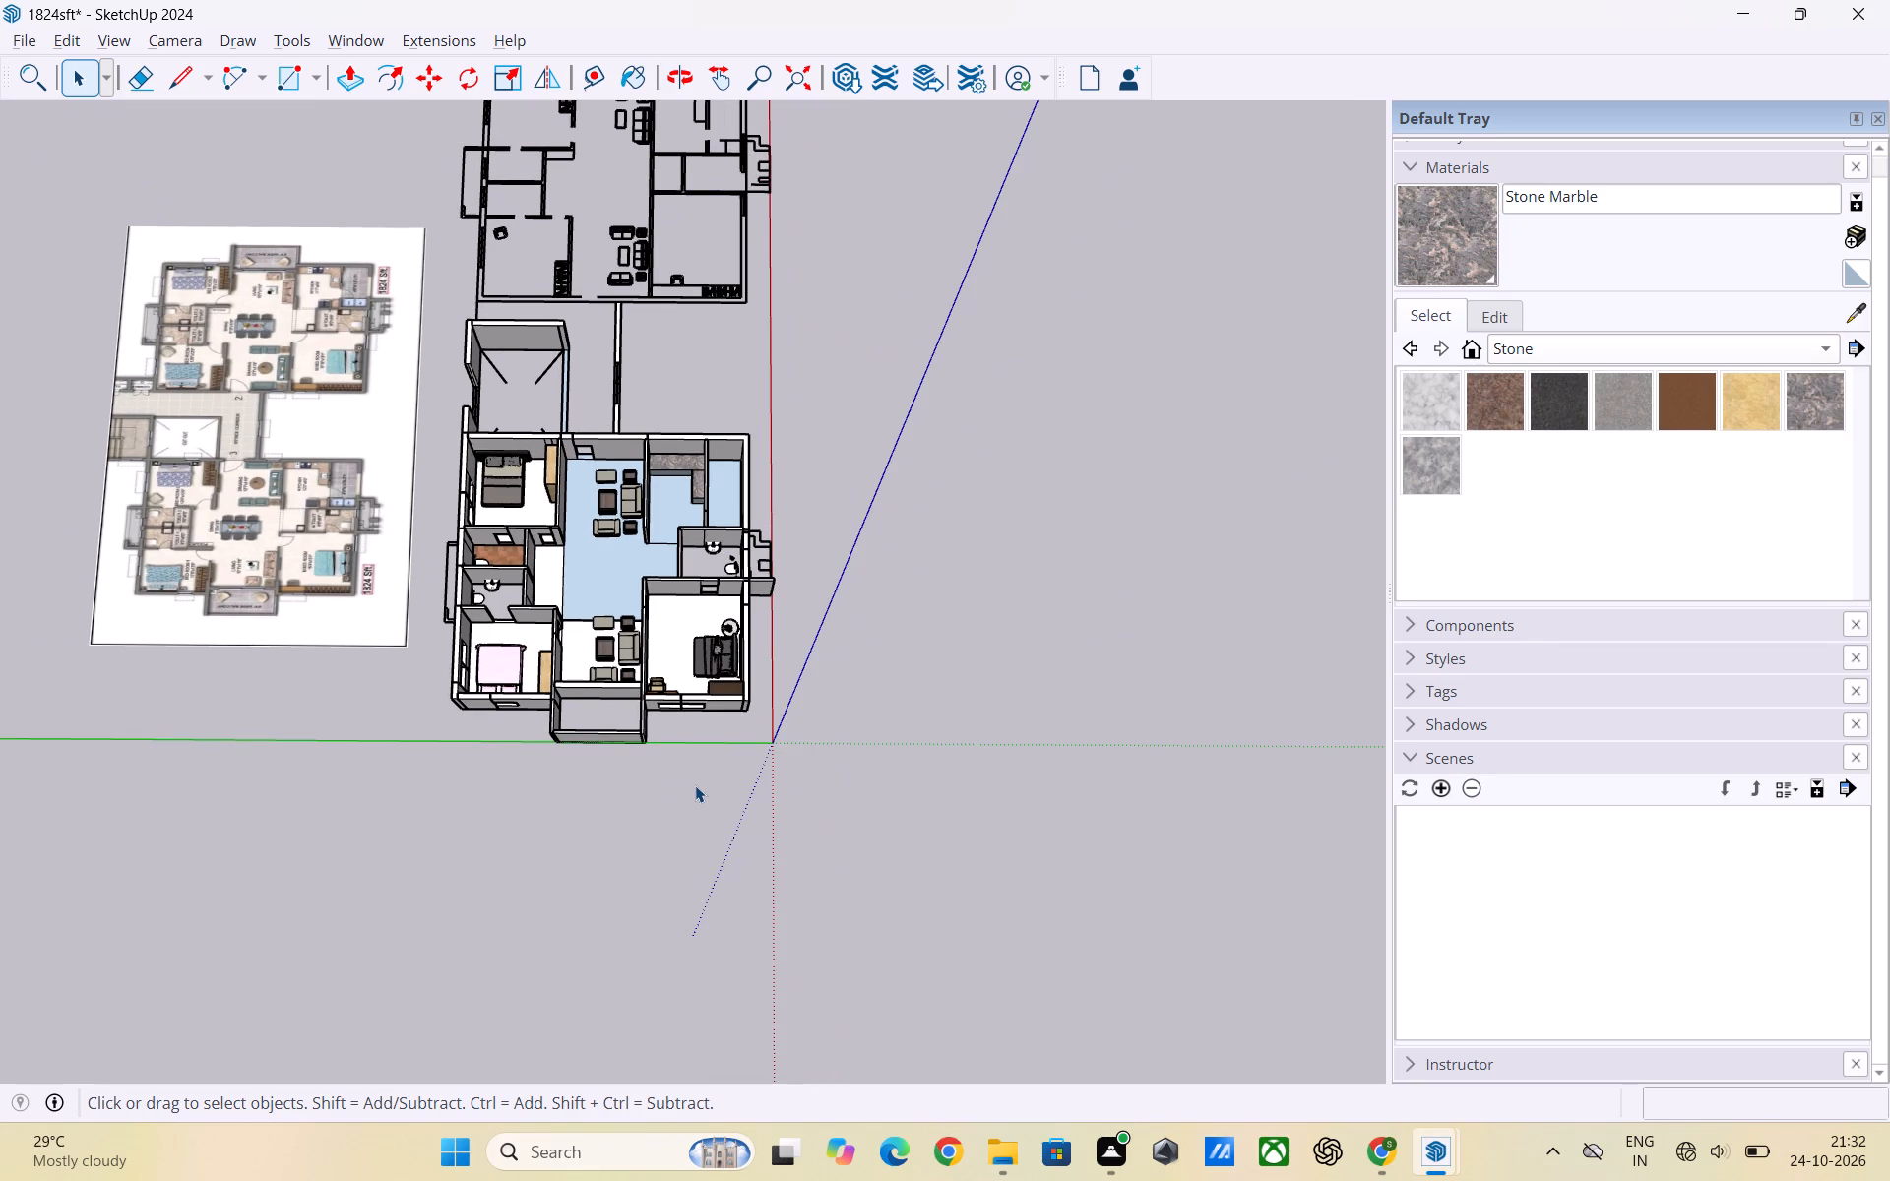
pyautogui.scroll(-2, 695, 785)
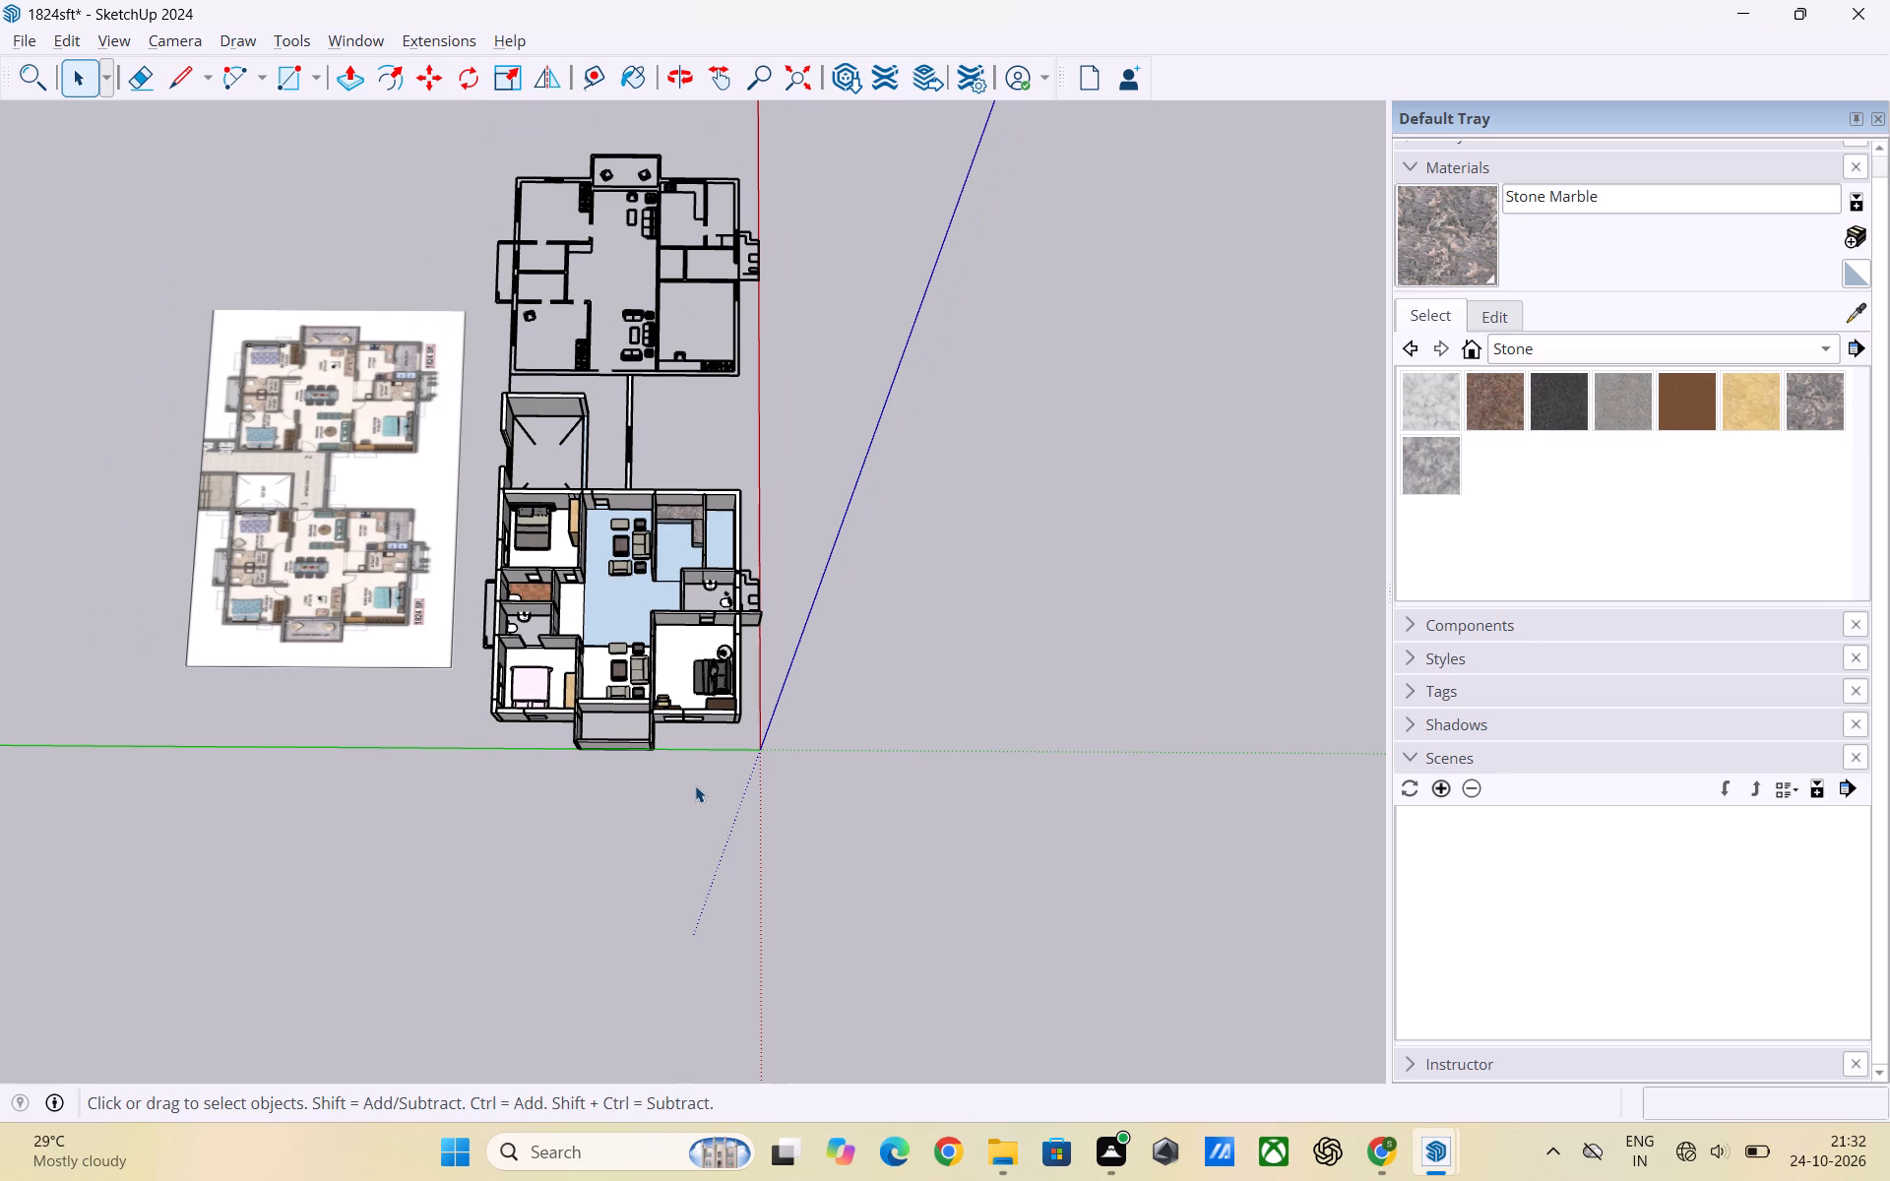
pyautogui.scroll(-1, 695, 785)
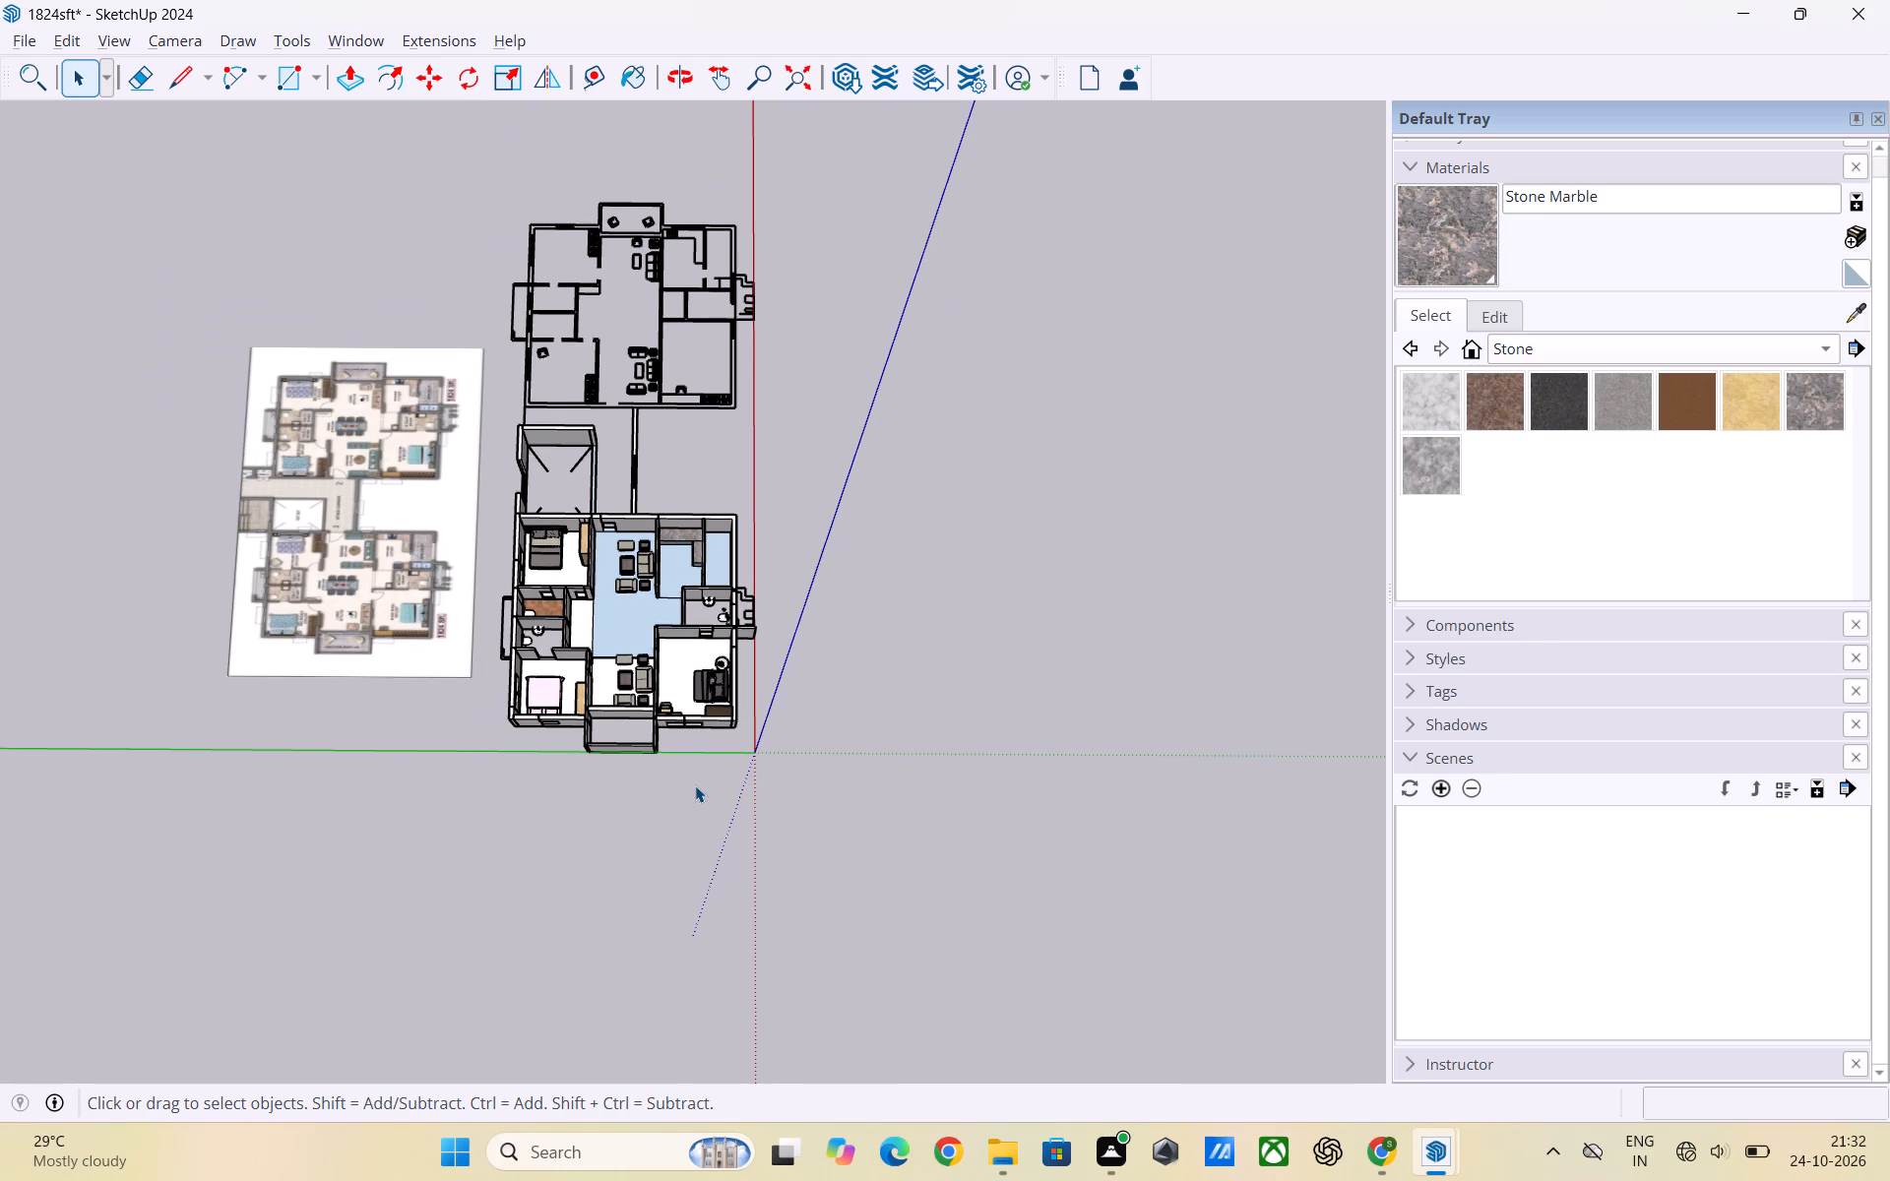
pyautogui.scroll(-1, 695, 785)
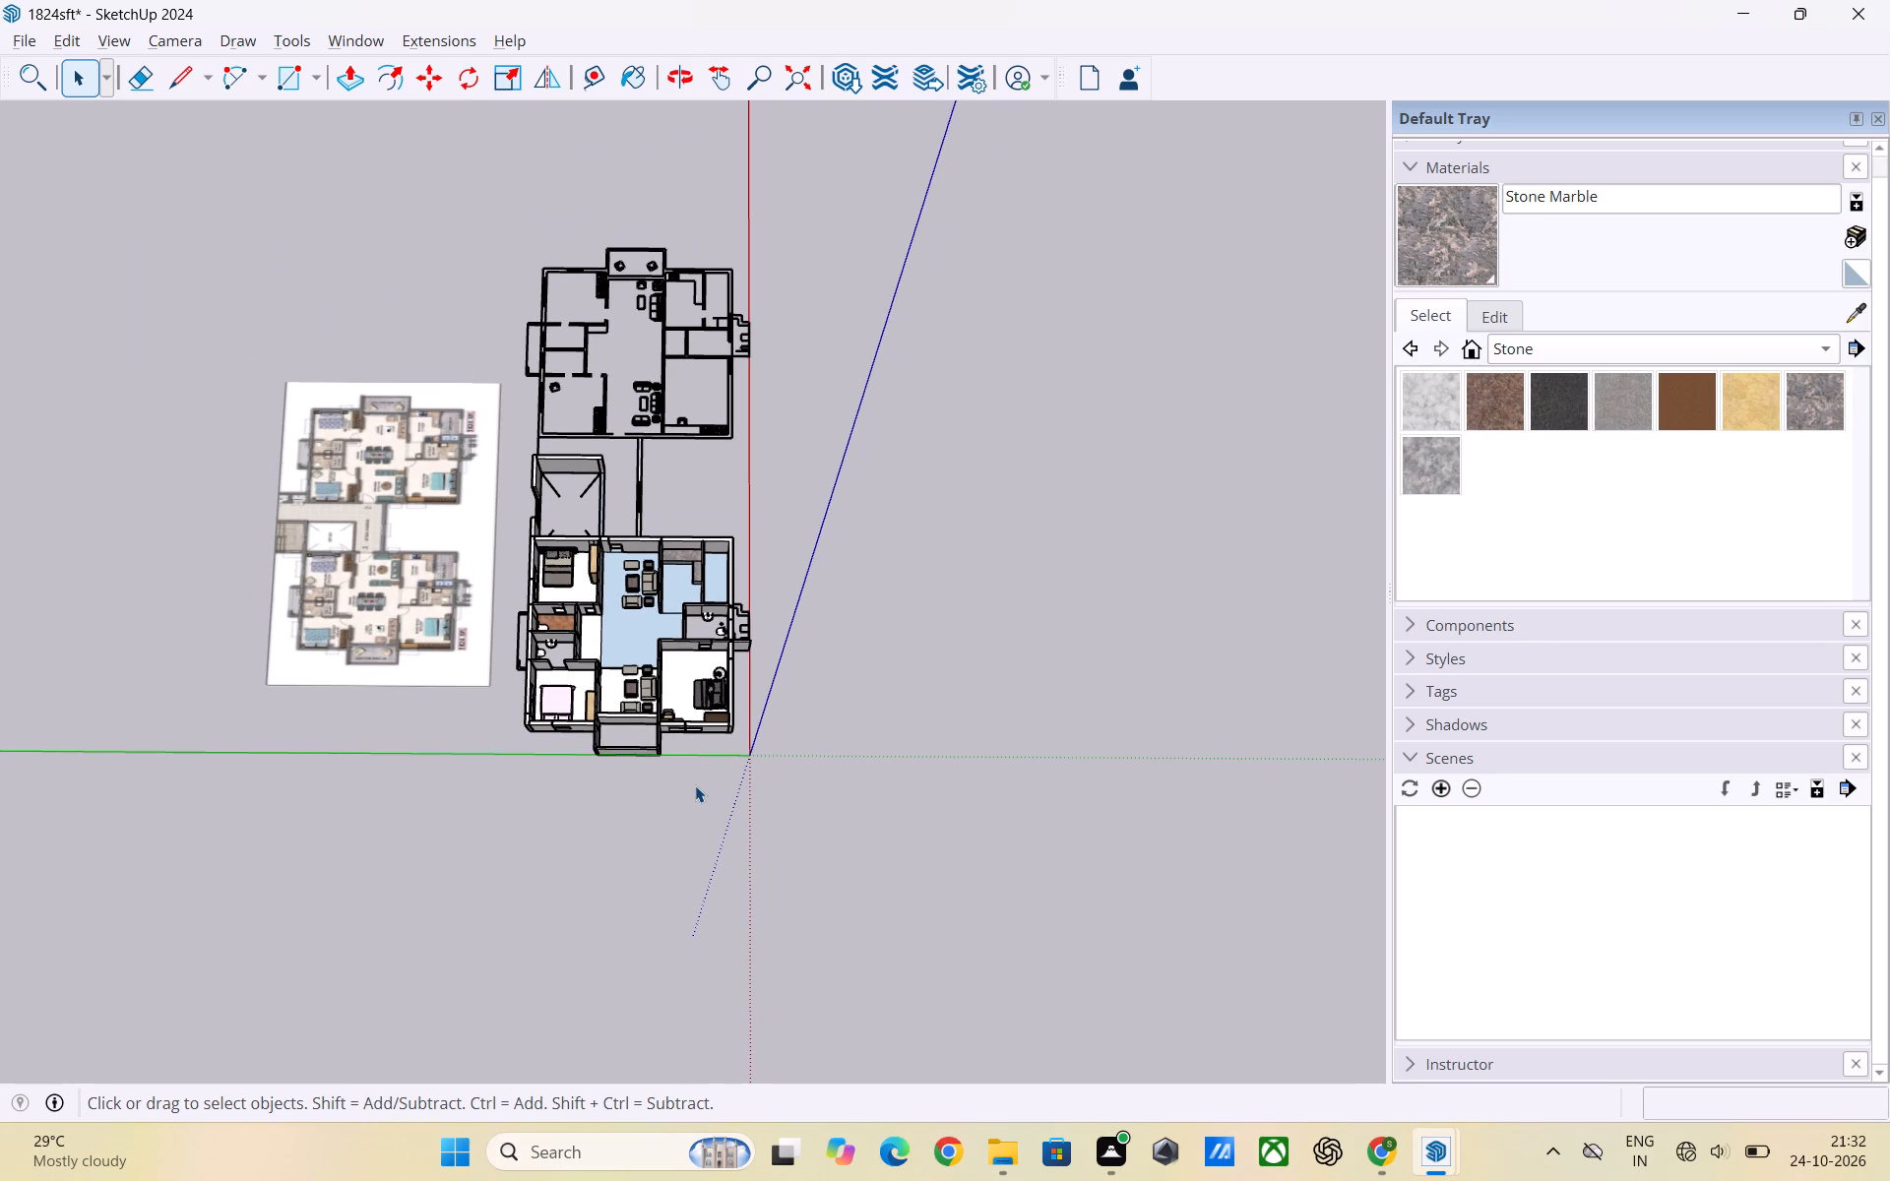
pyautogui.scroll(-2, 695, 785)
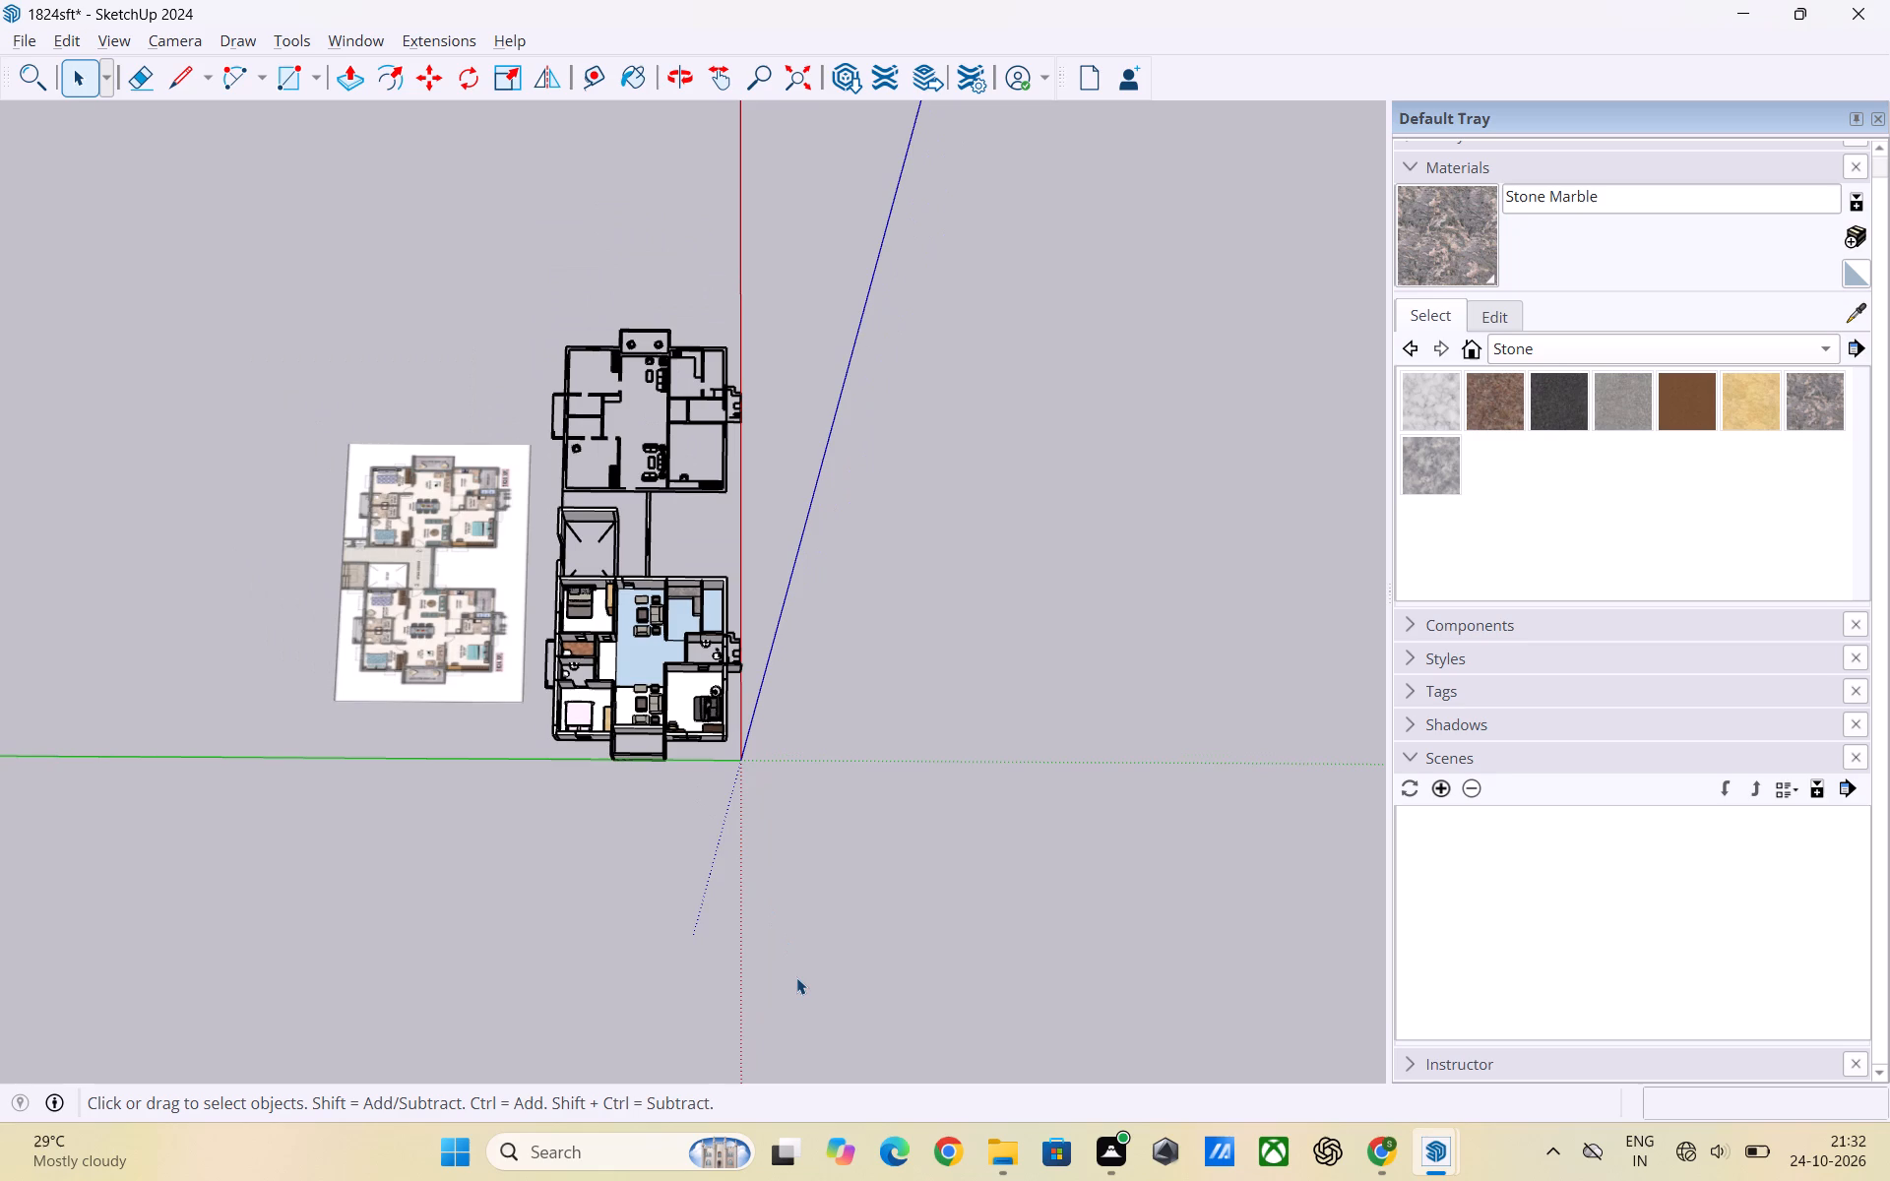
pyautogui.scroll(1, 797, 978)
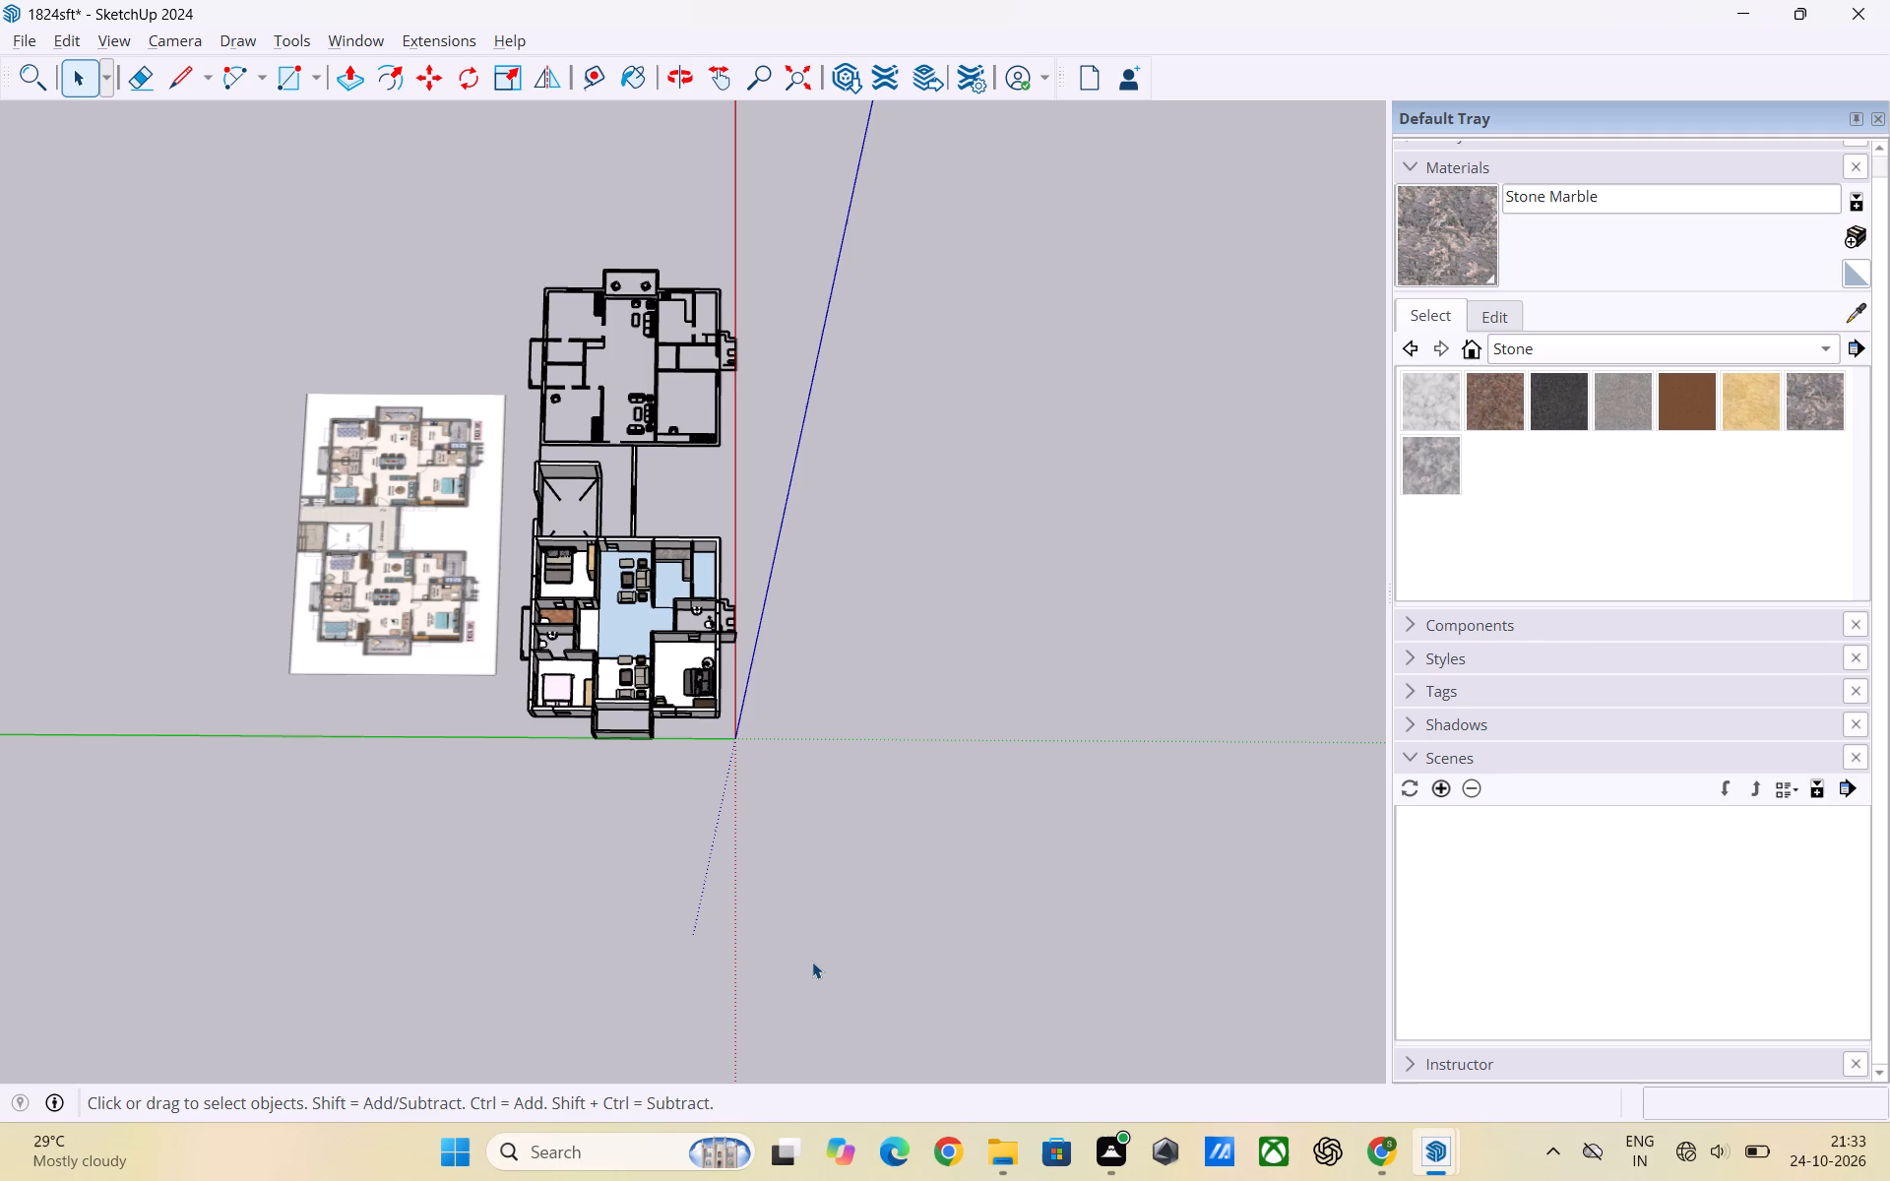
pyautogui.scroll(-2, 790, 965)
pyautogui.scroll(6, 543, 741)
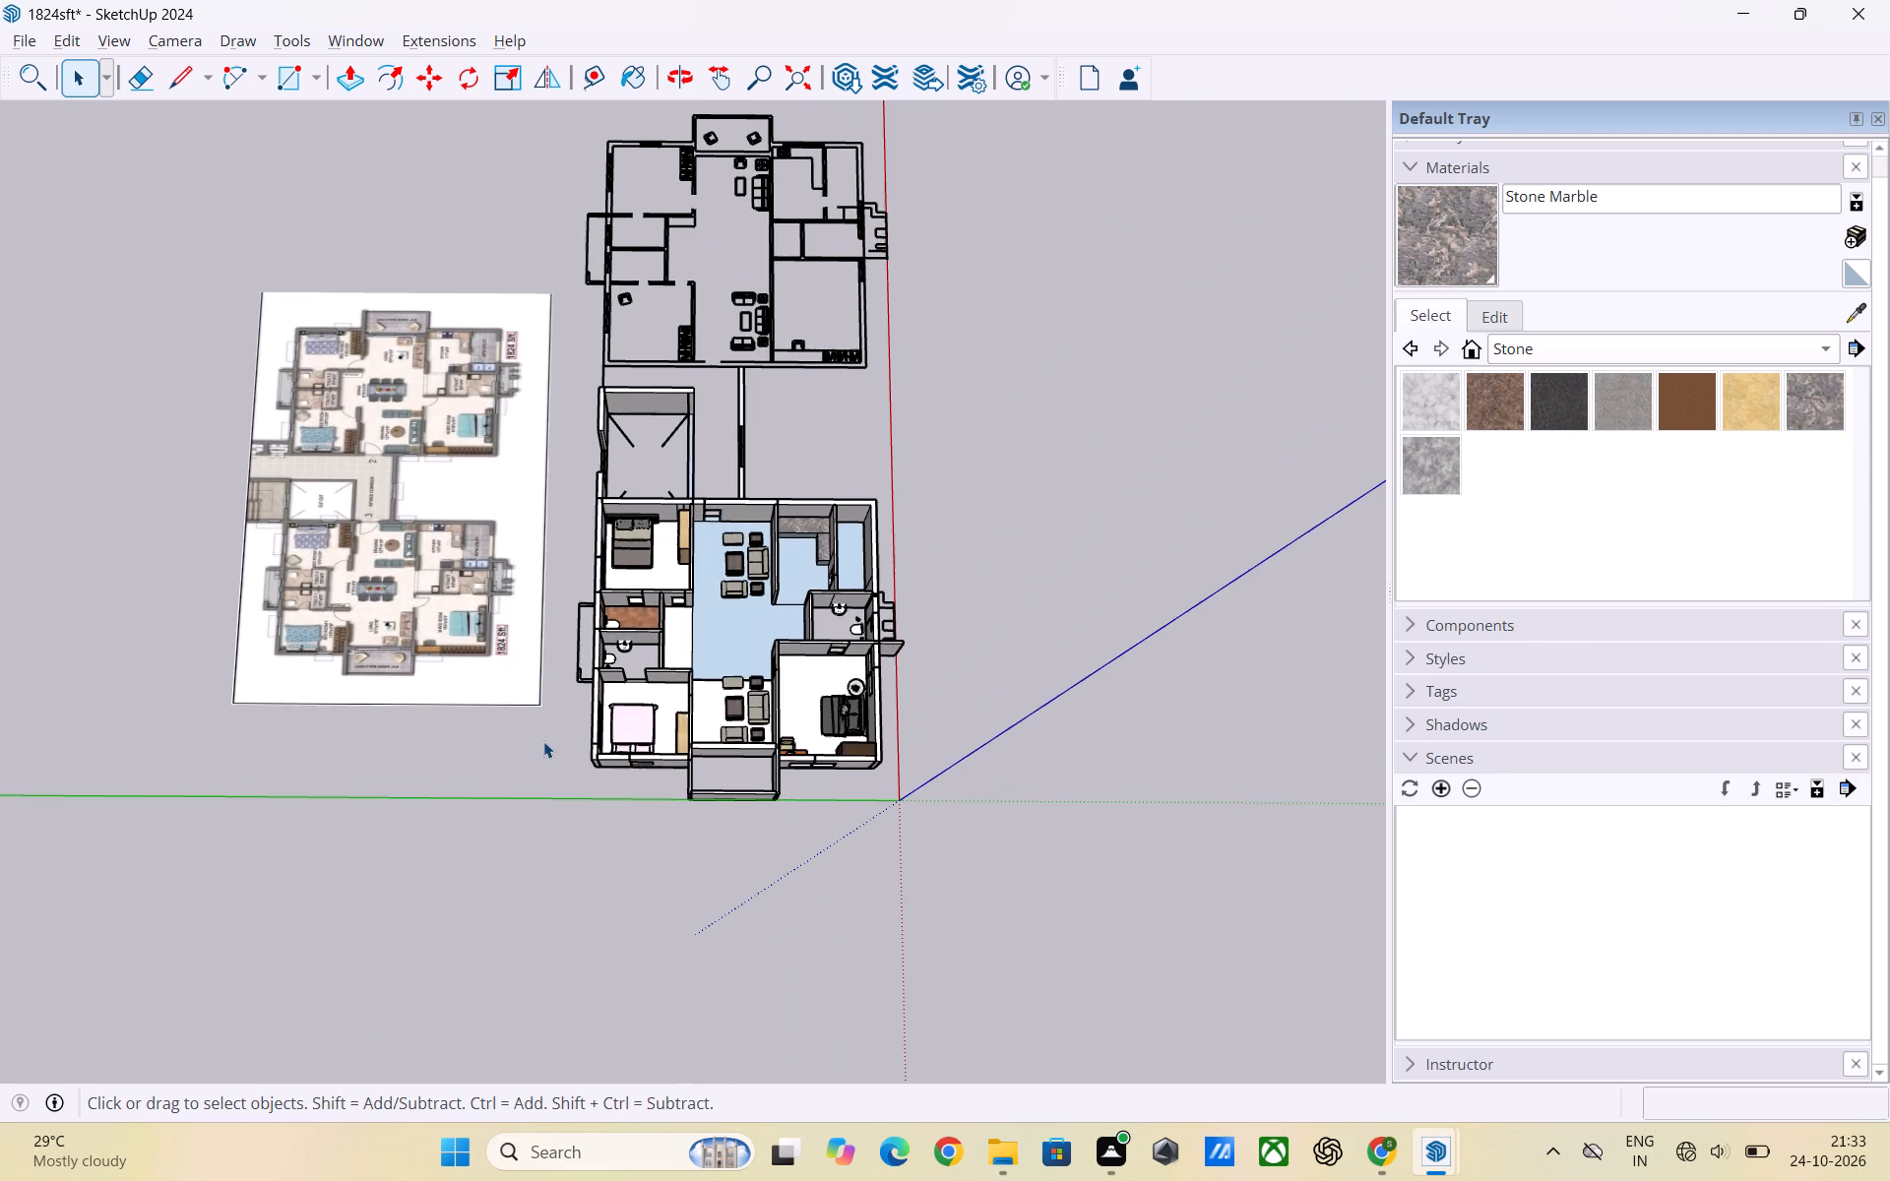
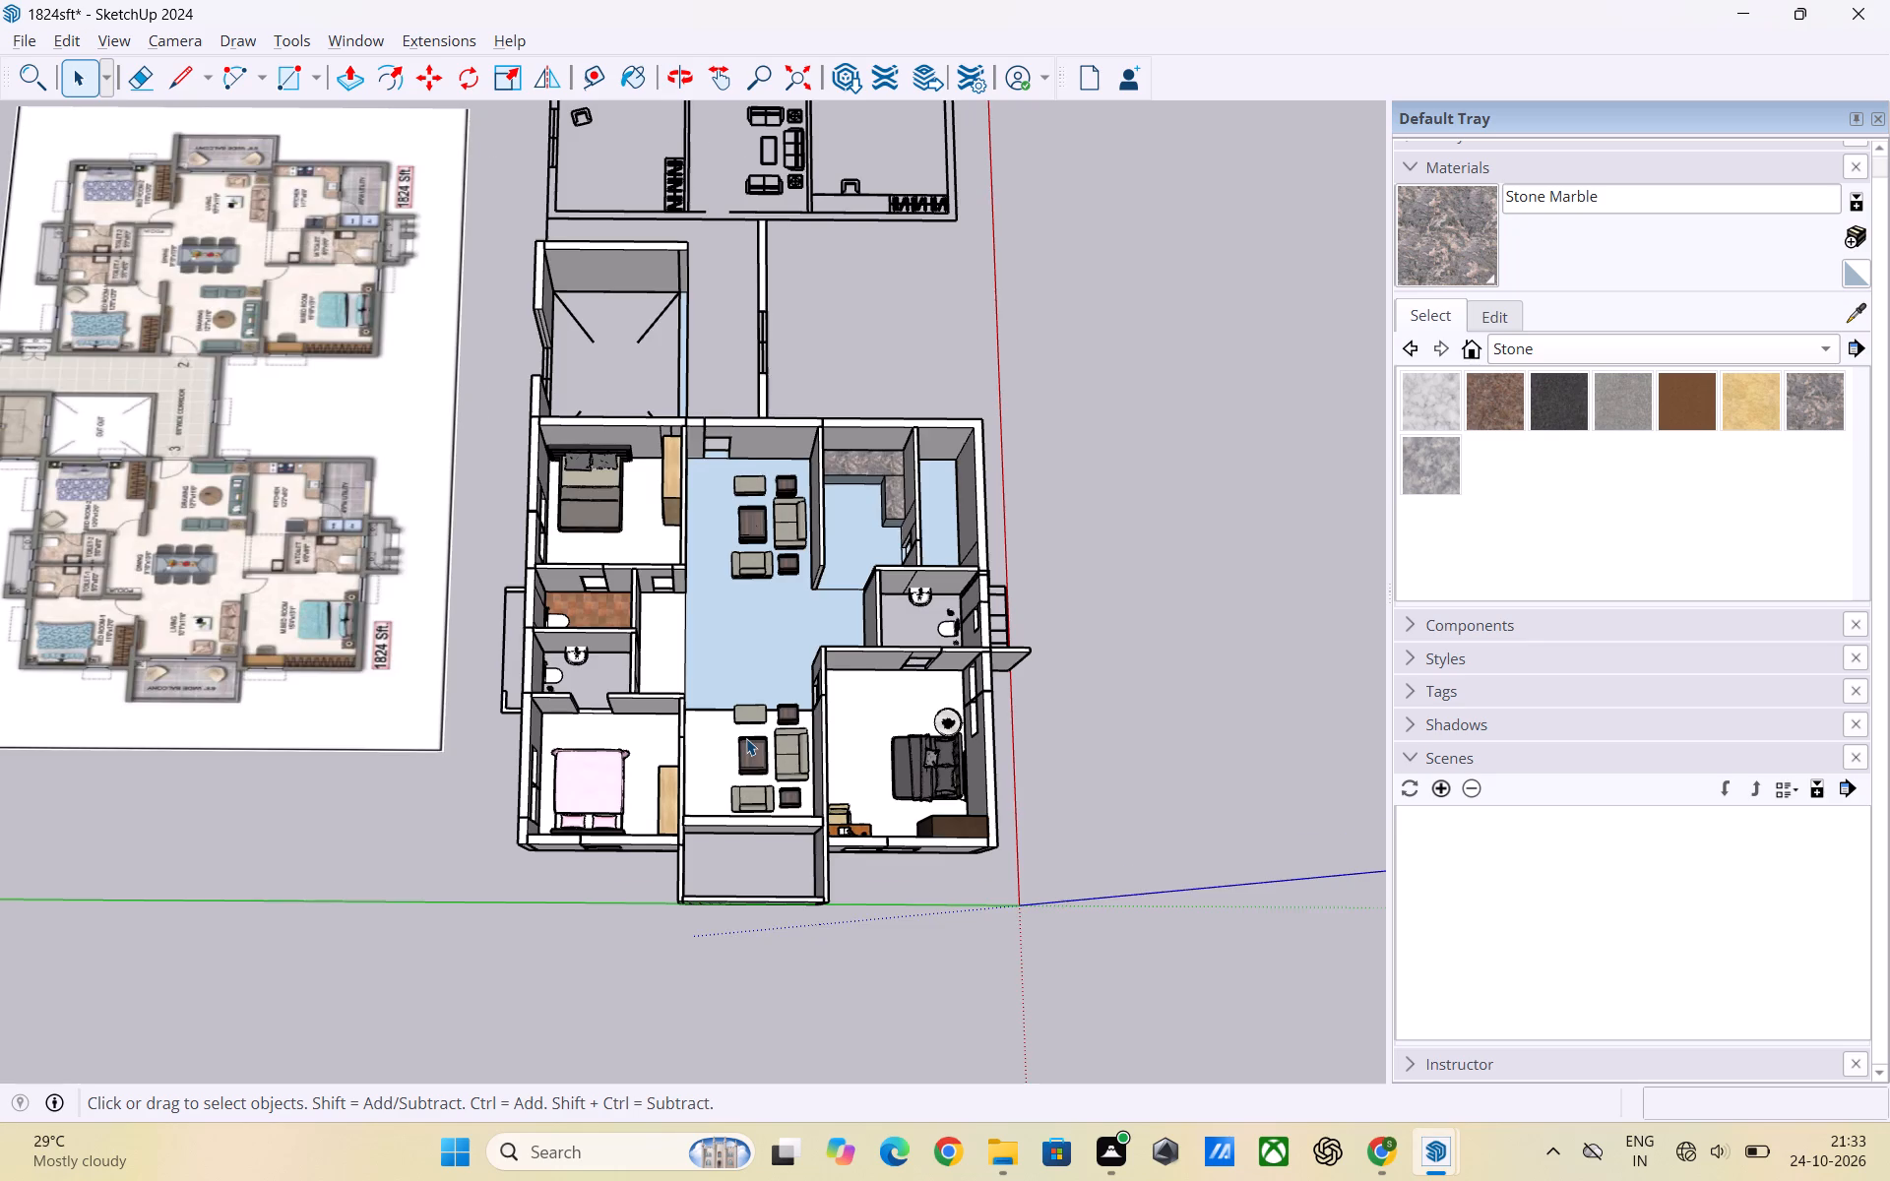
# Examine the furnished apartment's living and dining floor, kitchen, bathrooms and bedrooms up close for remaining work.
pyautogui.scroll(-4, 746, 738)
pyautogui.scroll(2, 742, 740)
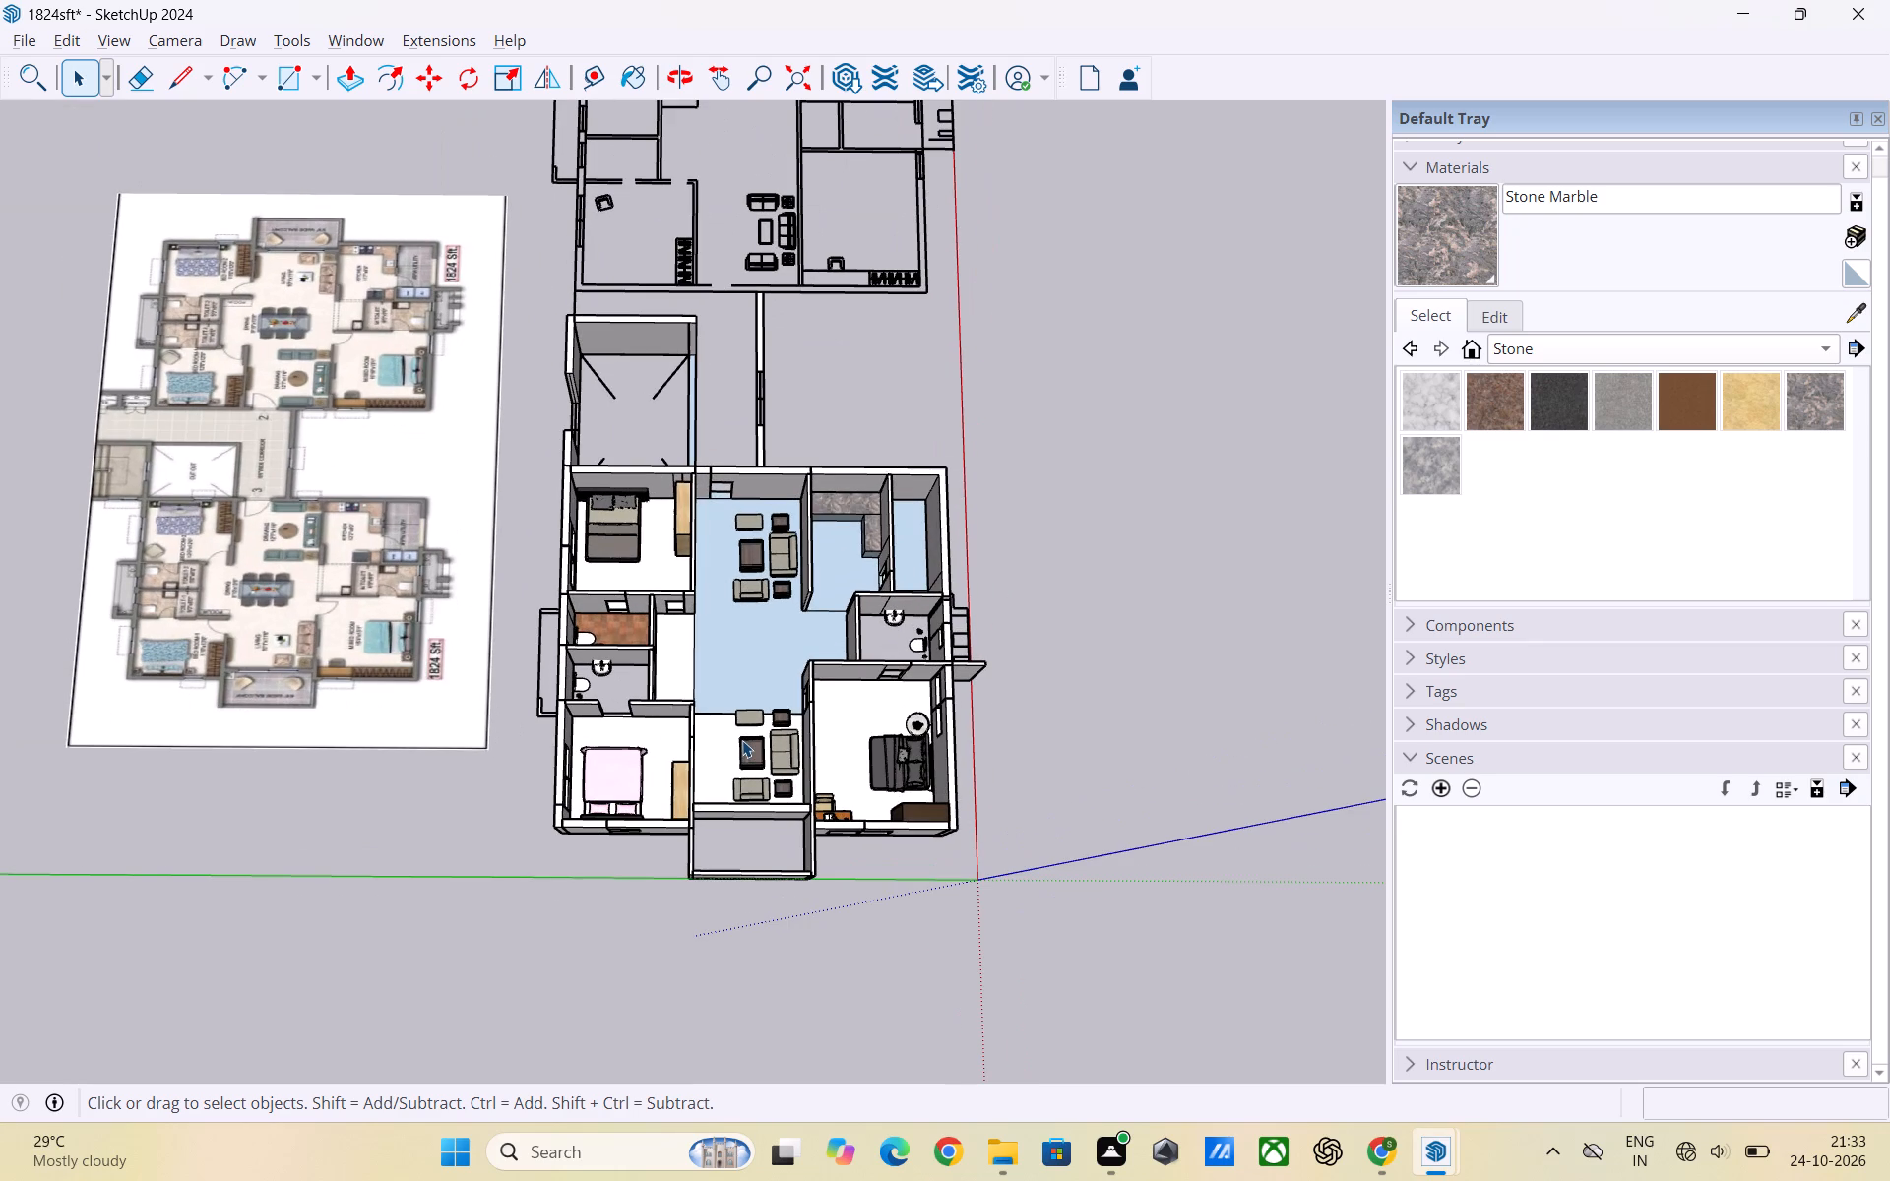
pyautogui.scroll(-3, 742, 740)
pyautogui.scroll(6, 539, 751)
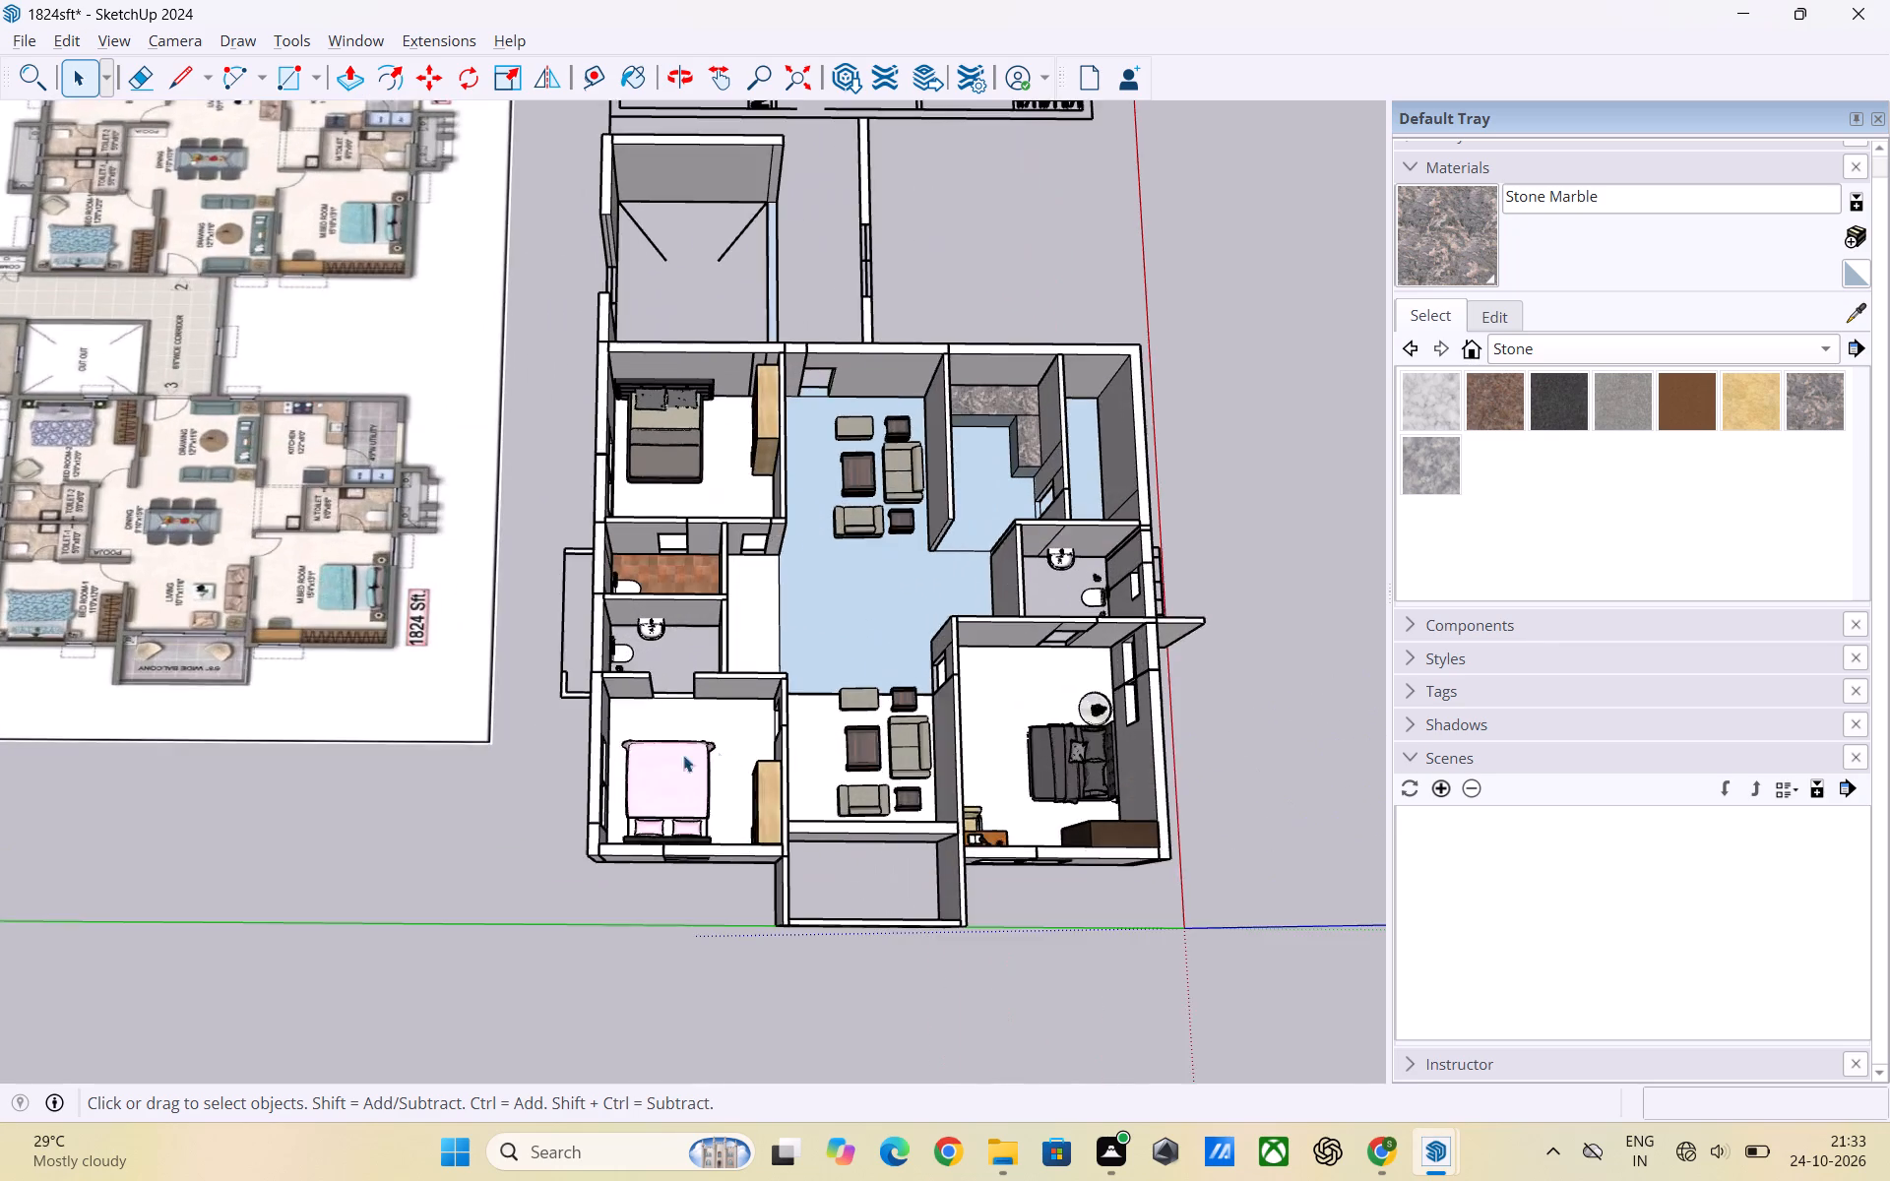
pyautogui.scroll(3, 610, 761)
pyautogui.scroll(-5, 466, 748)
pyautogui.scroll(-2, 653, 720)
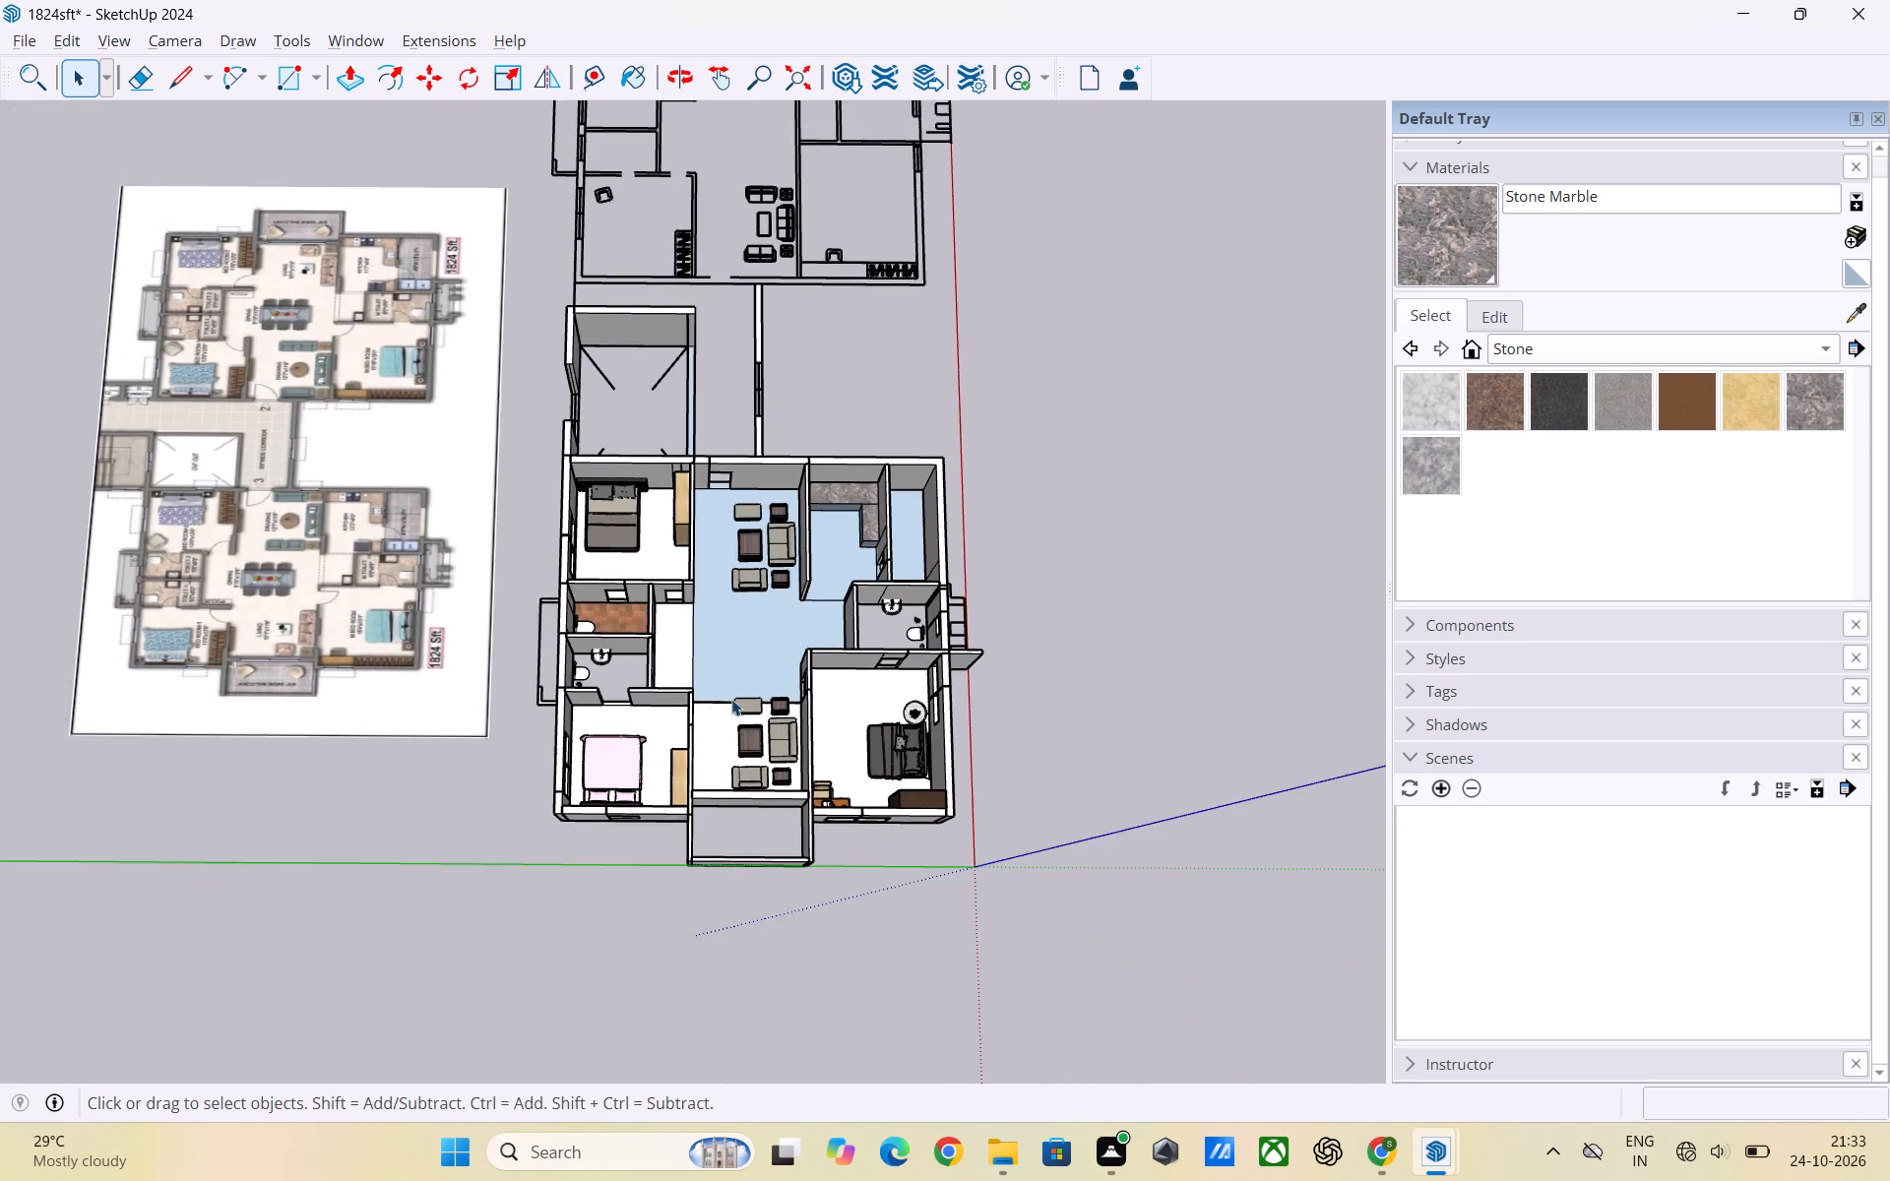
pyautogui.scroll(11, 731, 699)
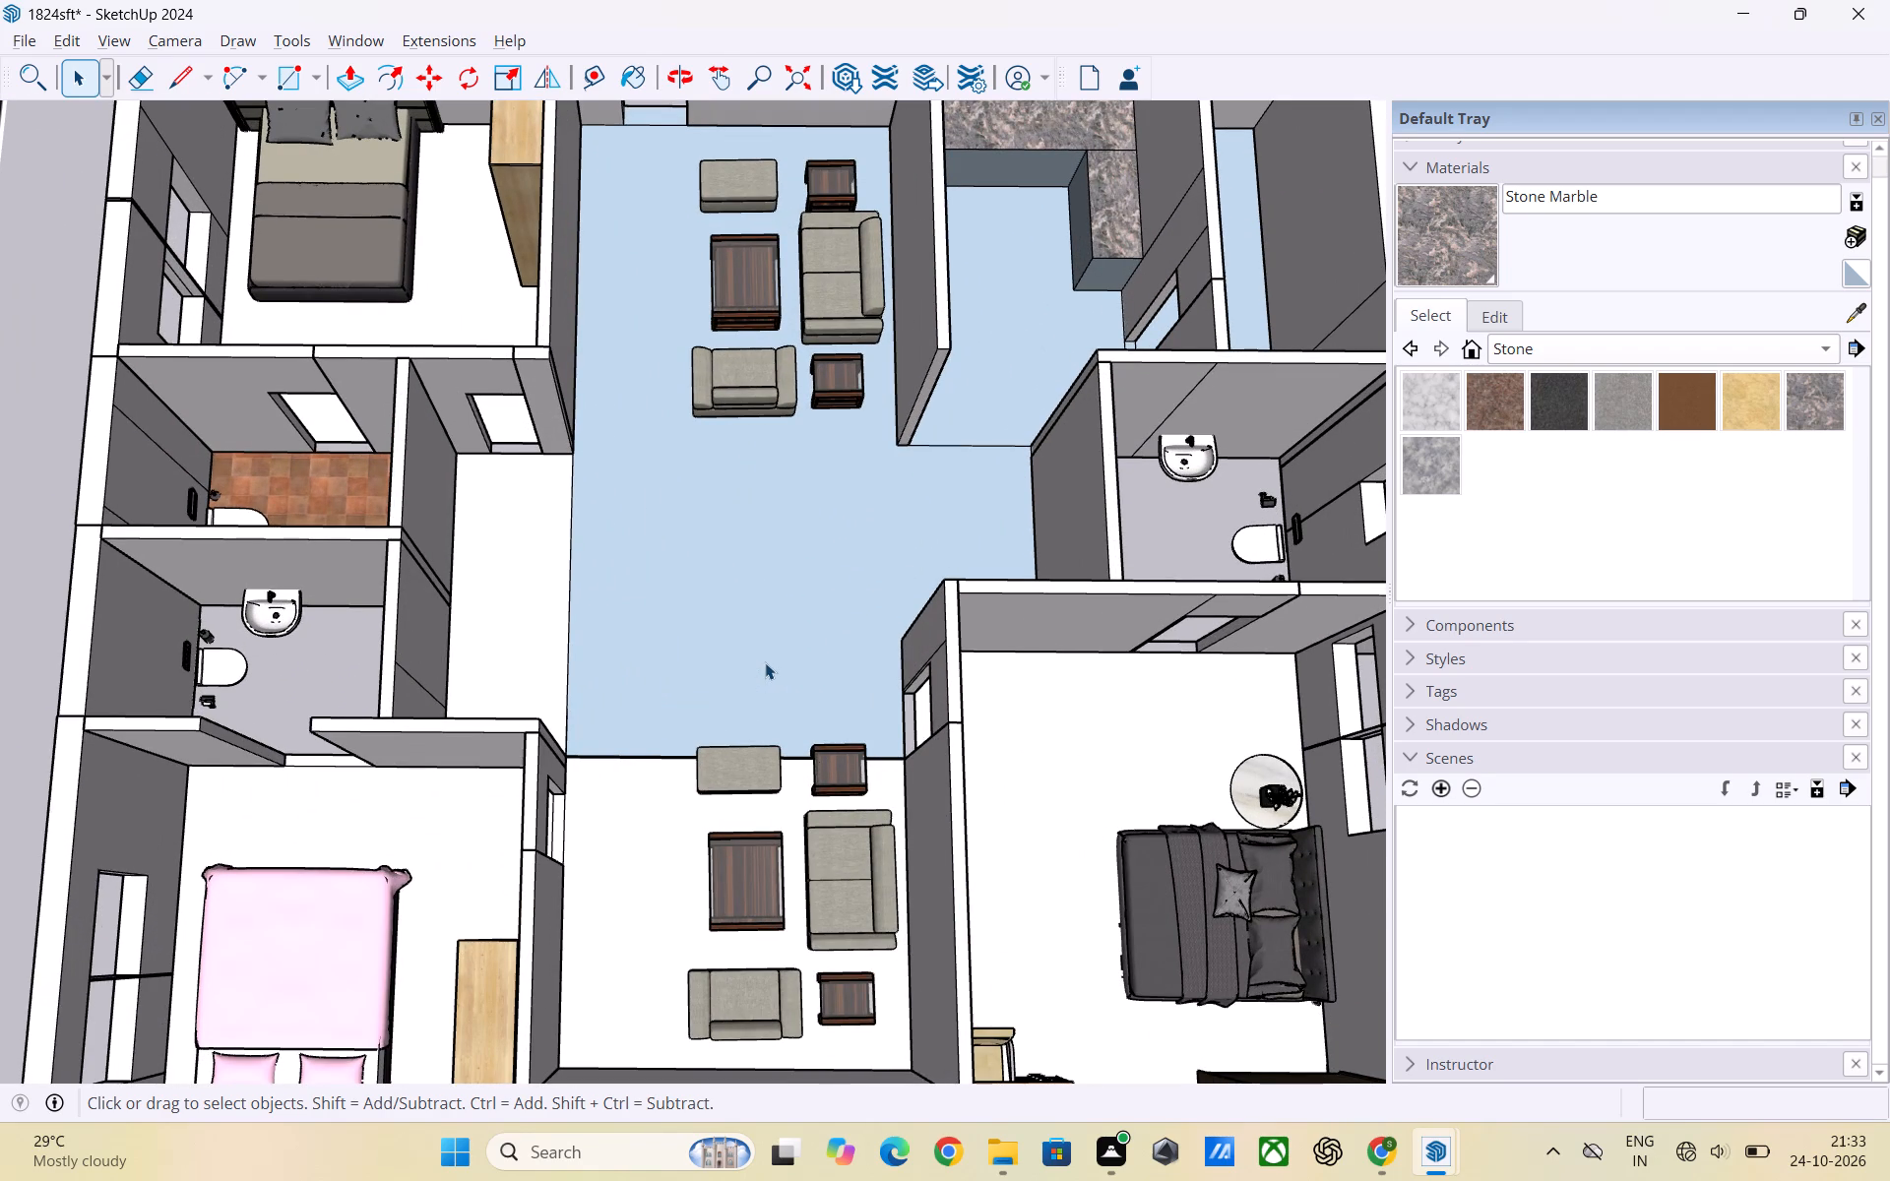
pyautogui.scroll(-3, 765, 662)
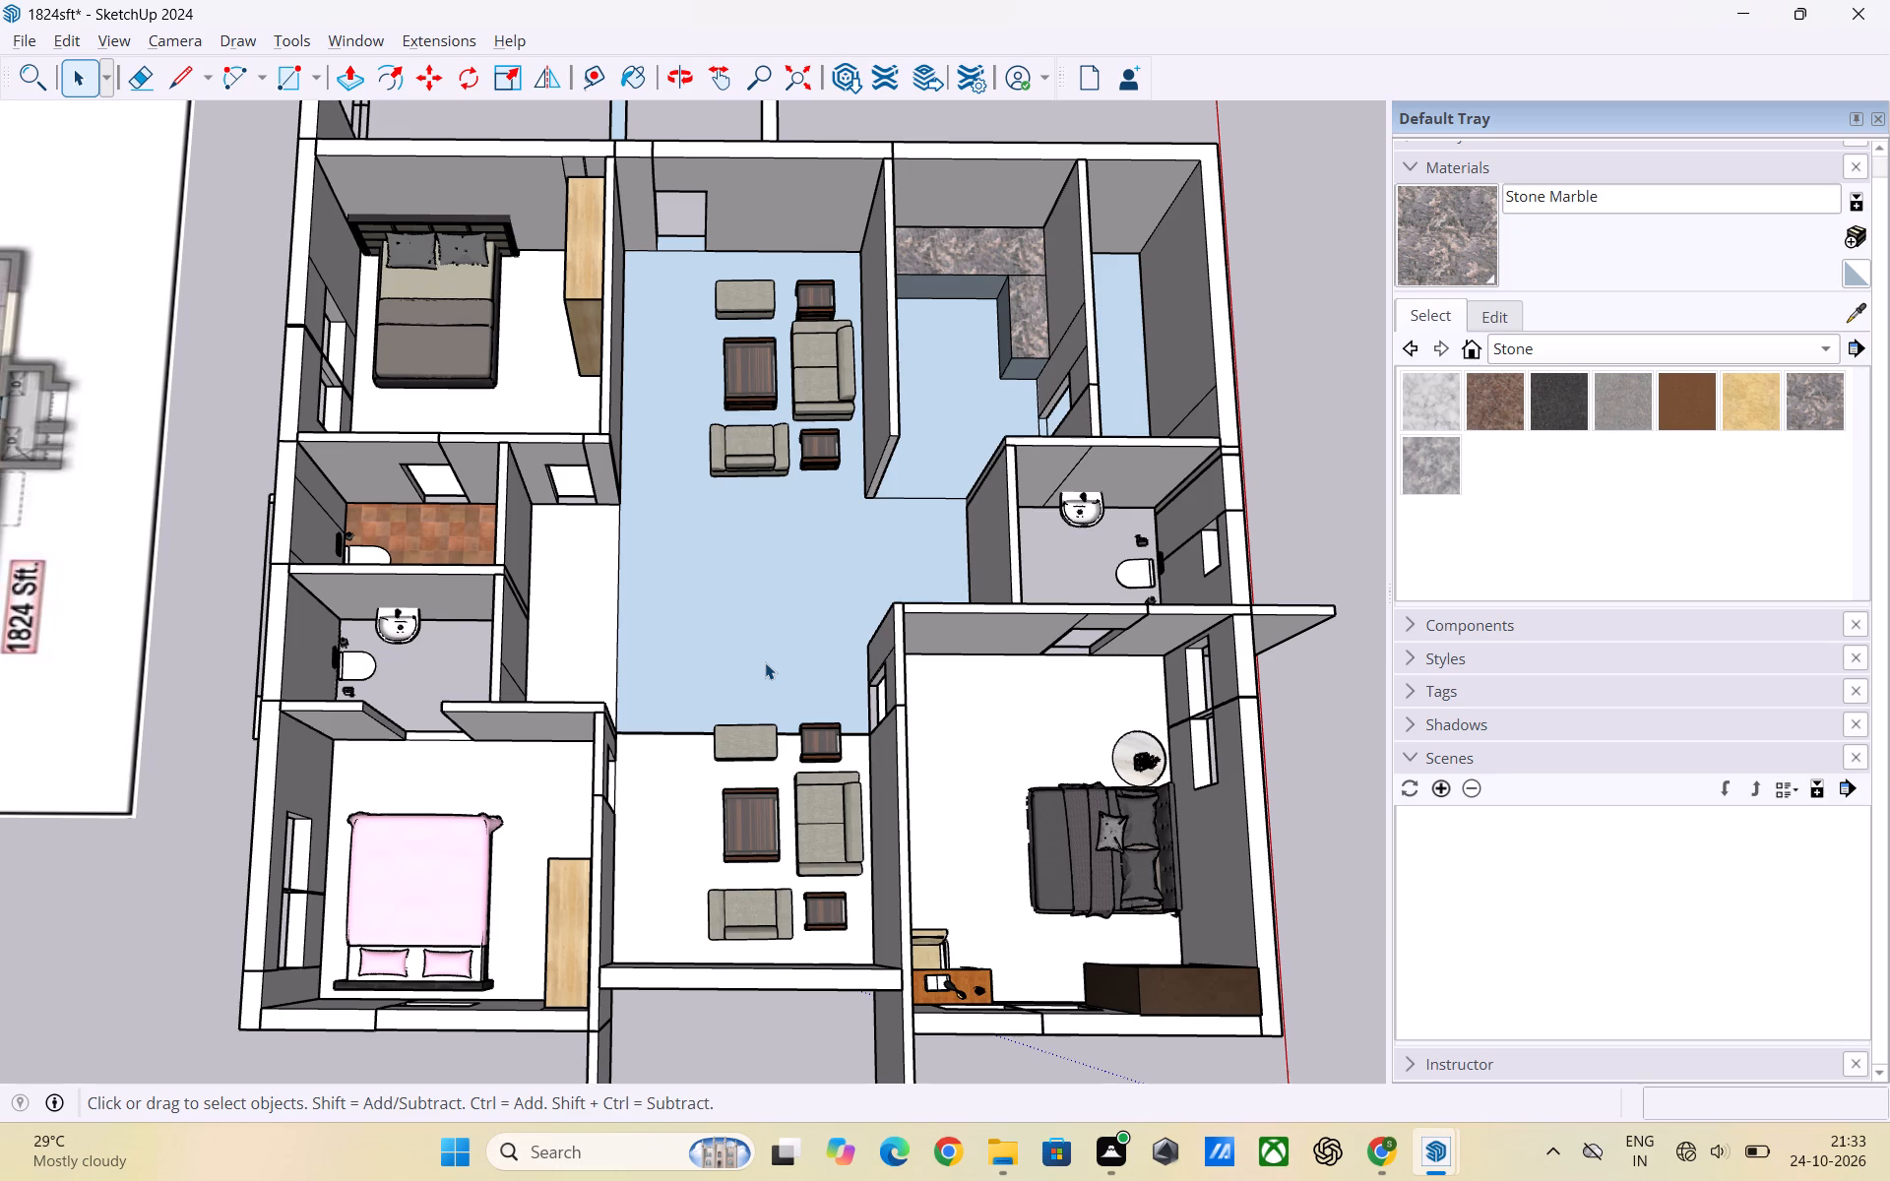
pyautogui.scroll(-2, 498, 625)
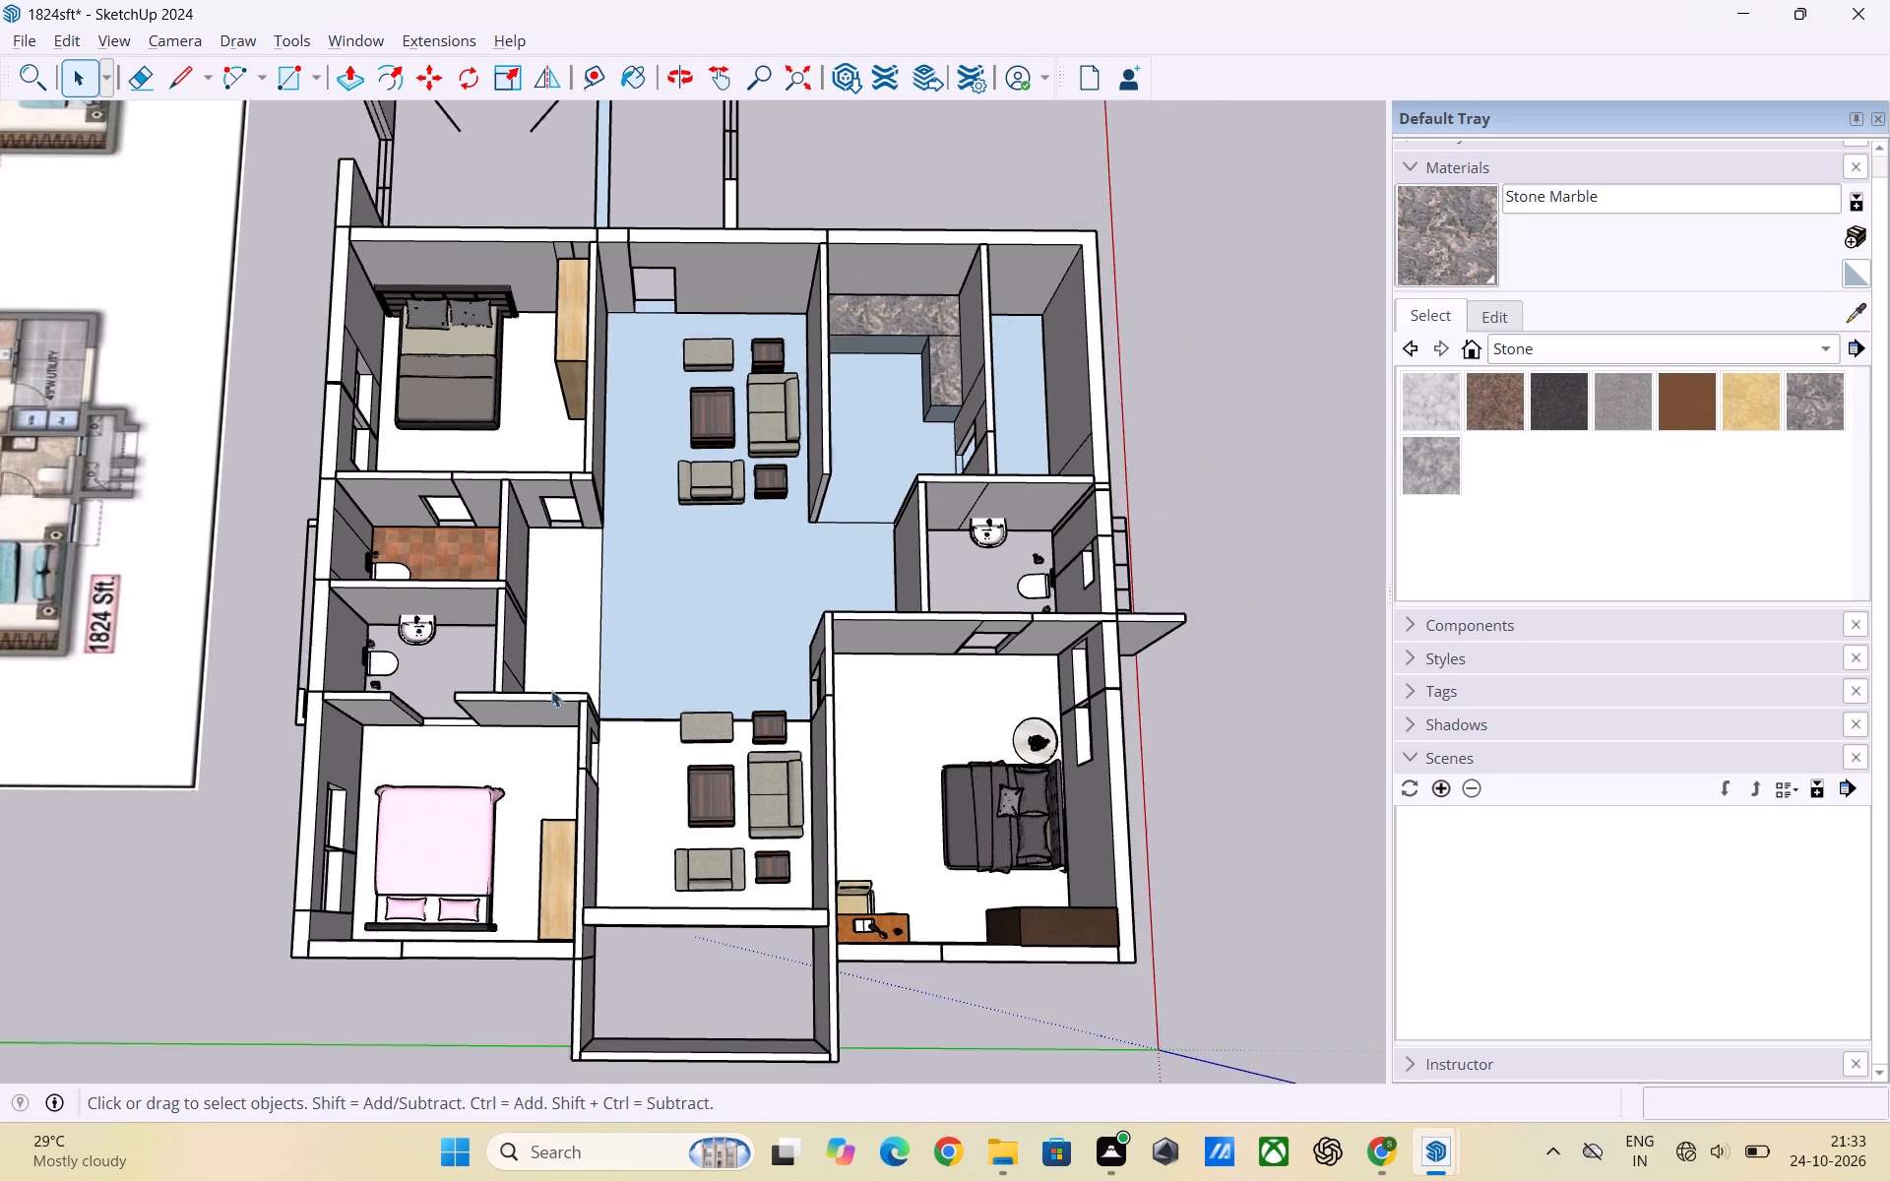
pyautogui.scroll(1, 657, 715)
pyautogui.scroll(-2, 727, 684)
pyautogui.scroll(3, 776, 683)
pyautogui.scroll(-3, 584, 592)
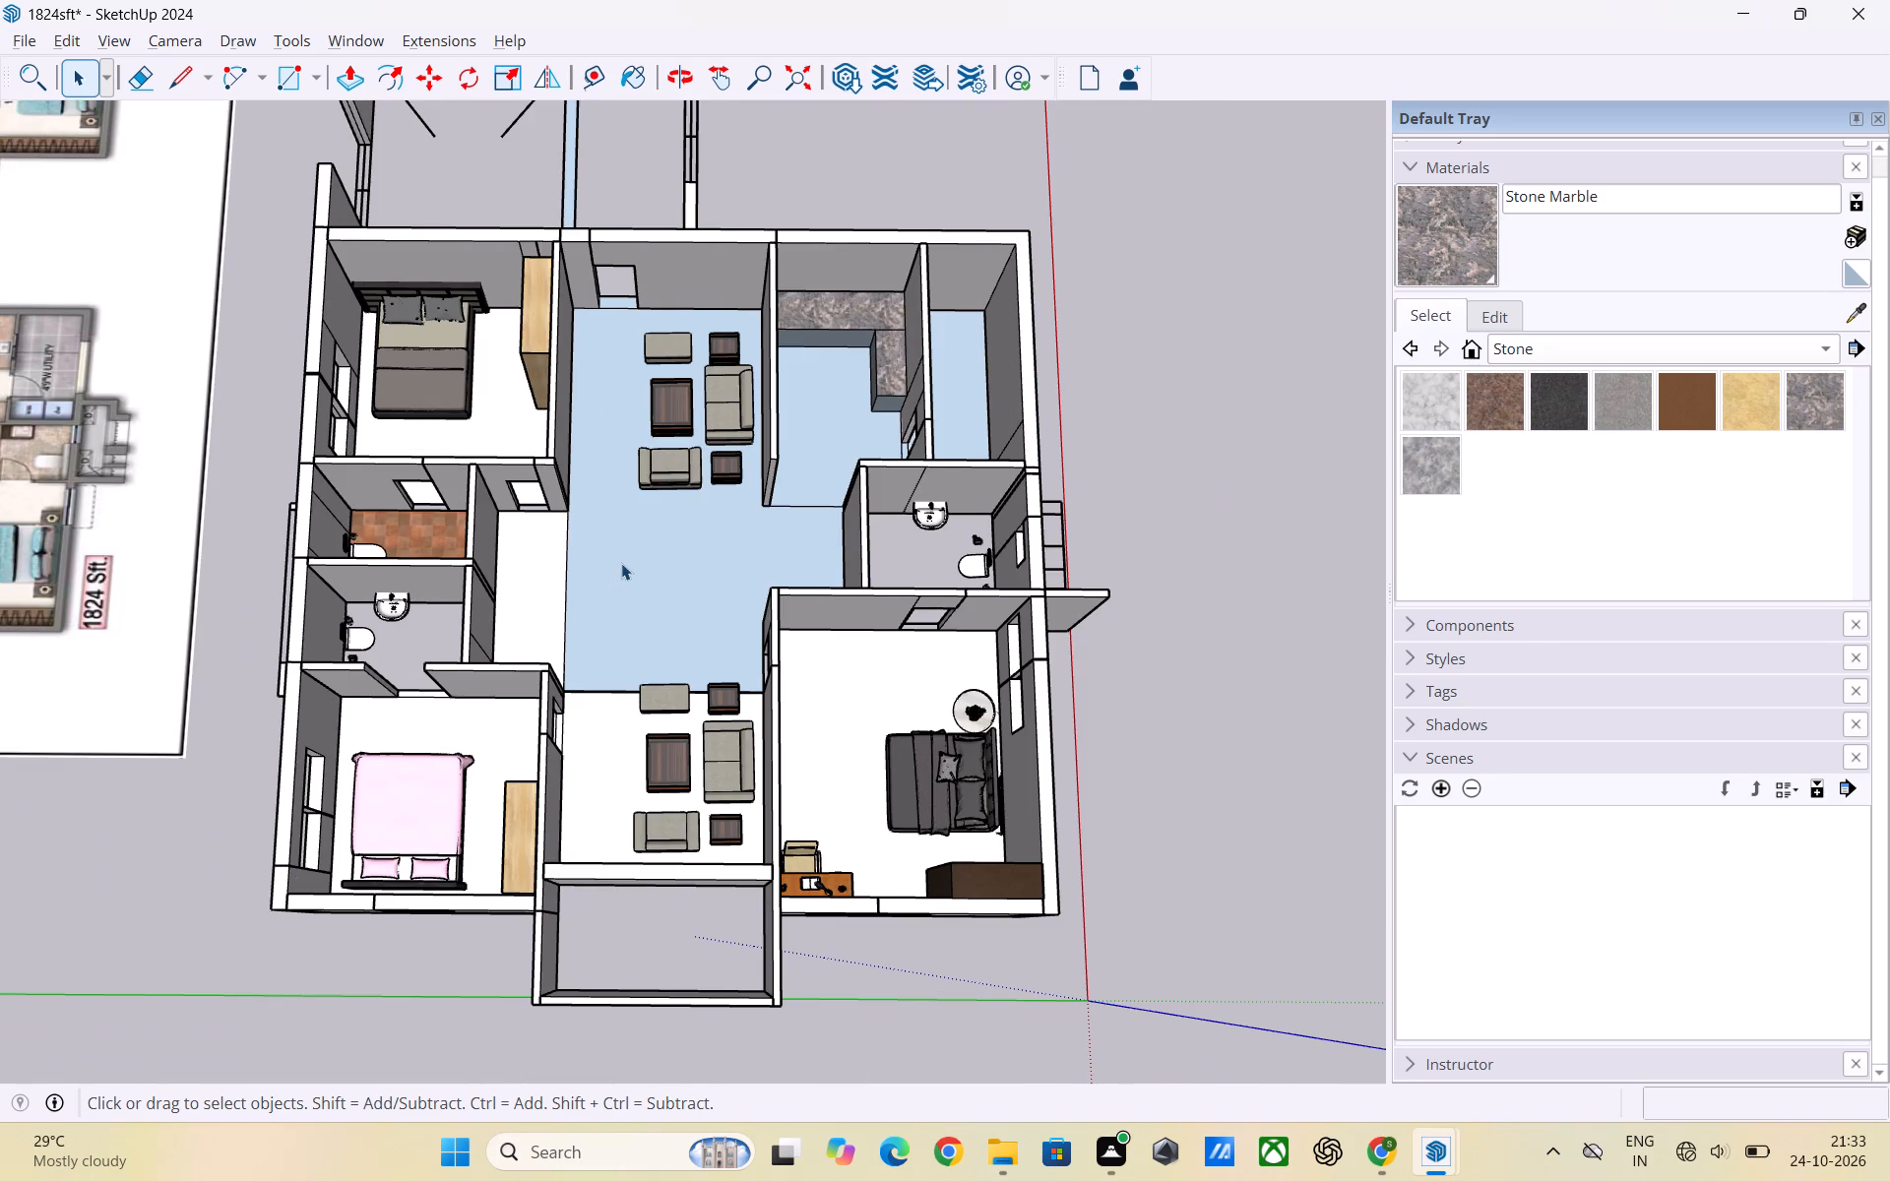
# Review the whole two-unit layout beside the reference plan, including the unfinished mirrored unit and connecting corridor.
pyautogui.scroll(-2, 622, 561)
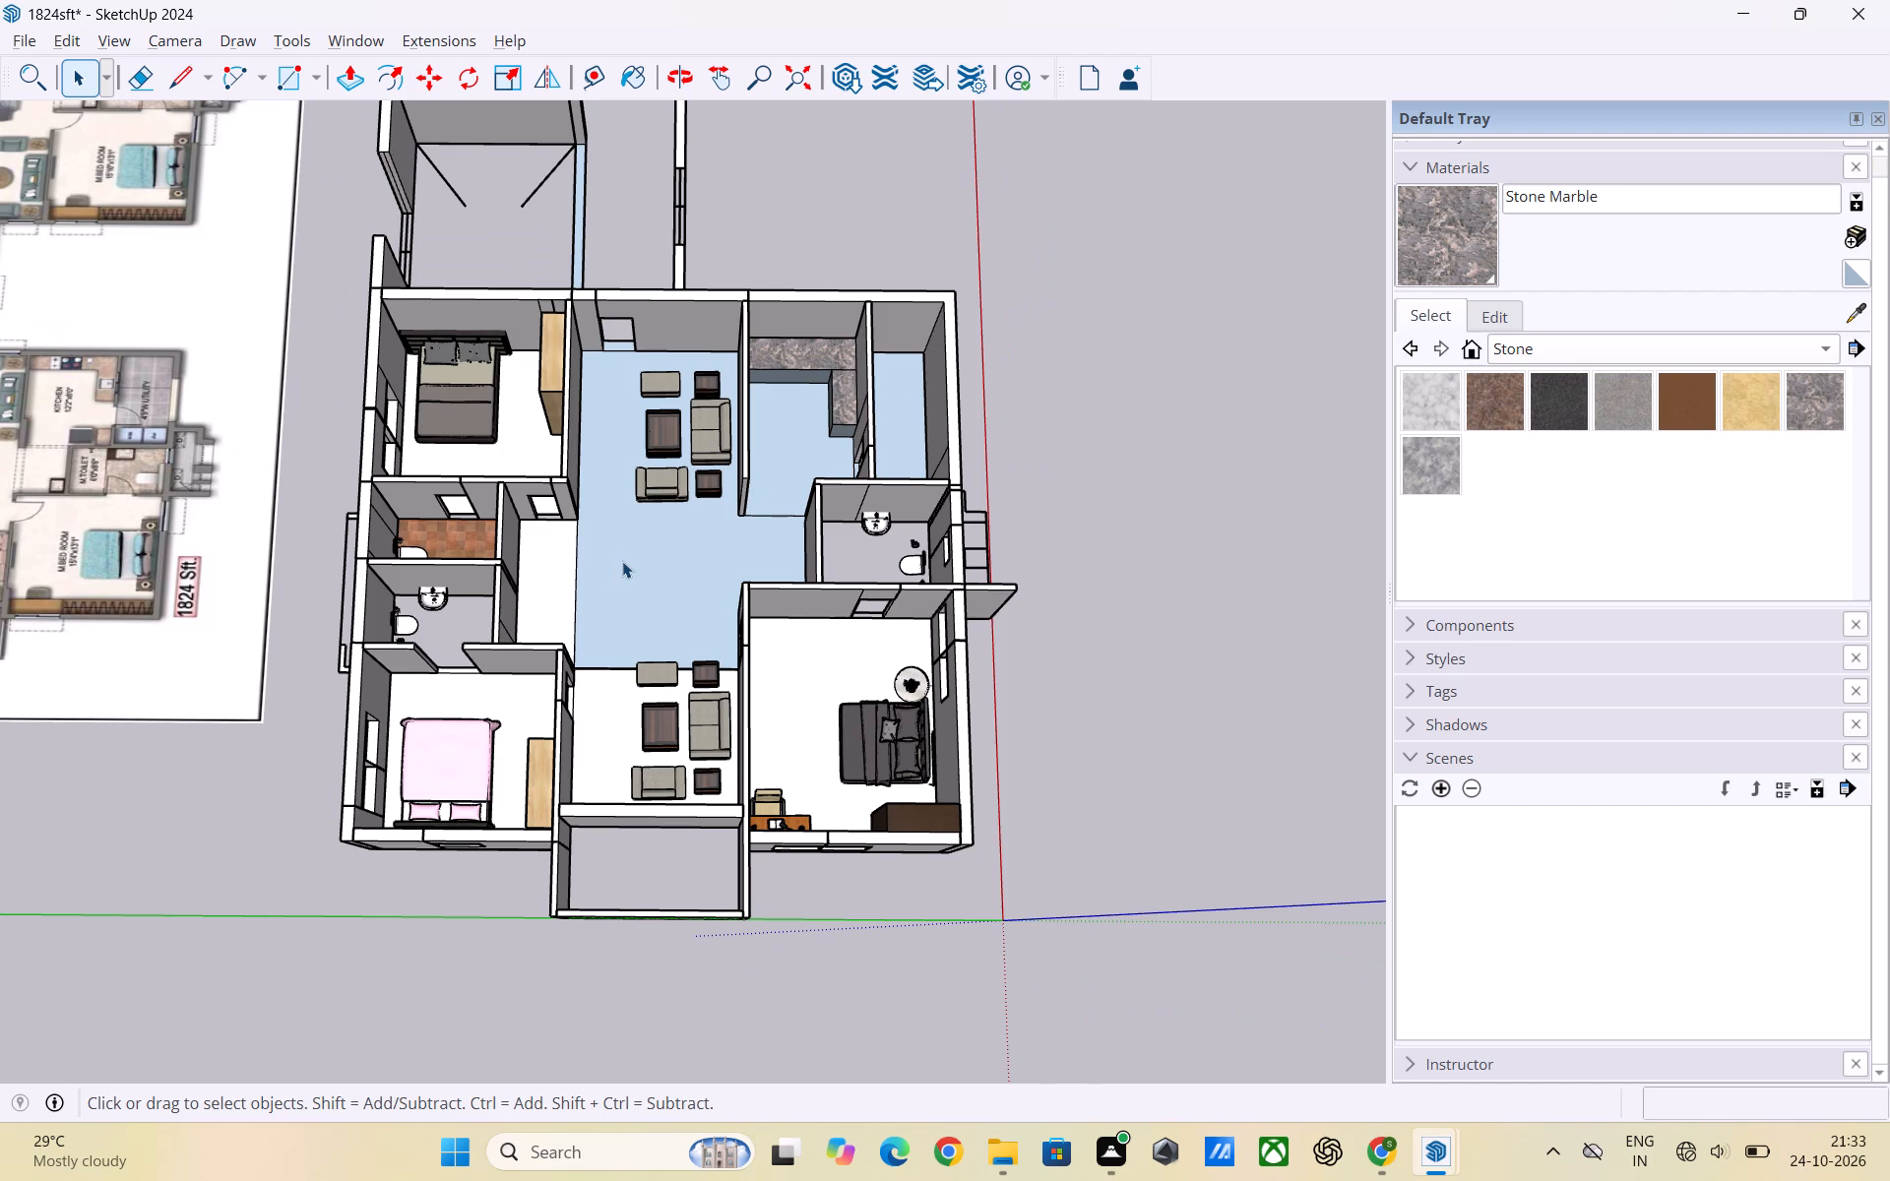
pyautogui.scroll(-4, 622, 561)
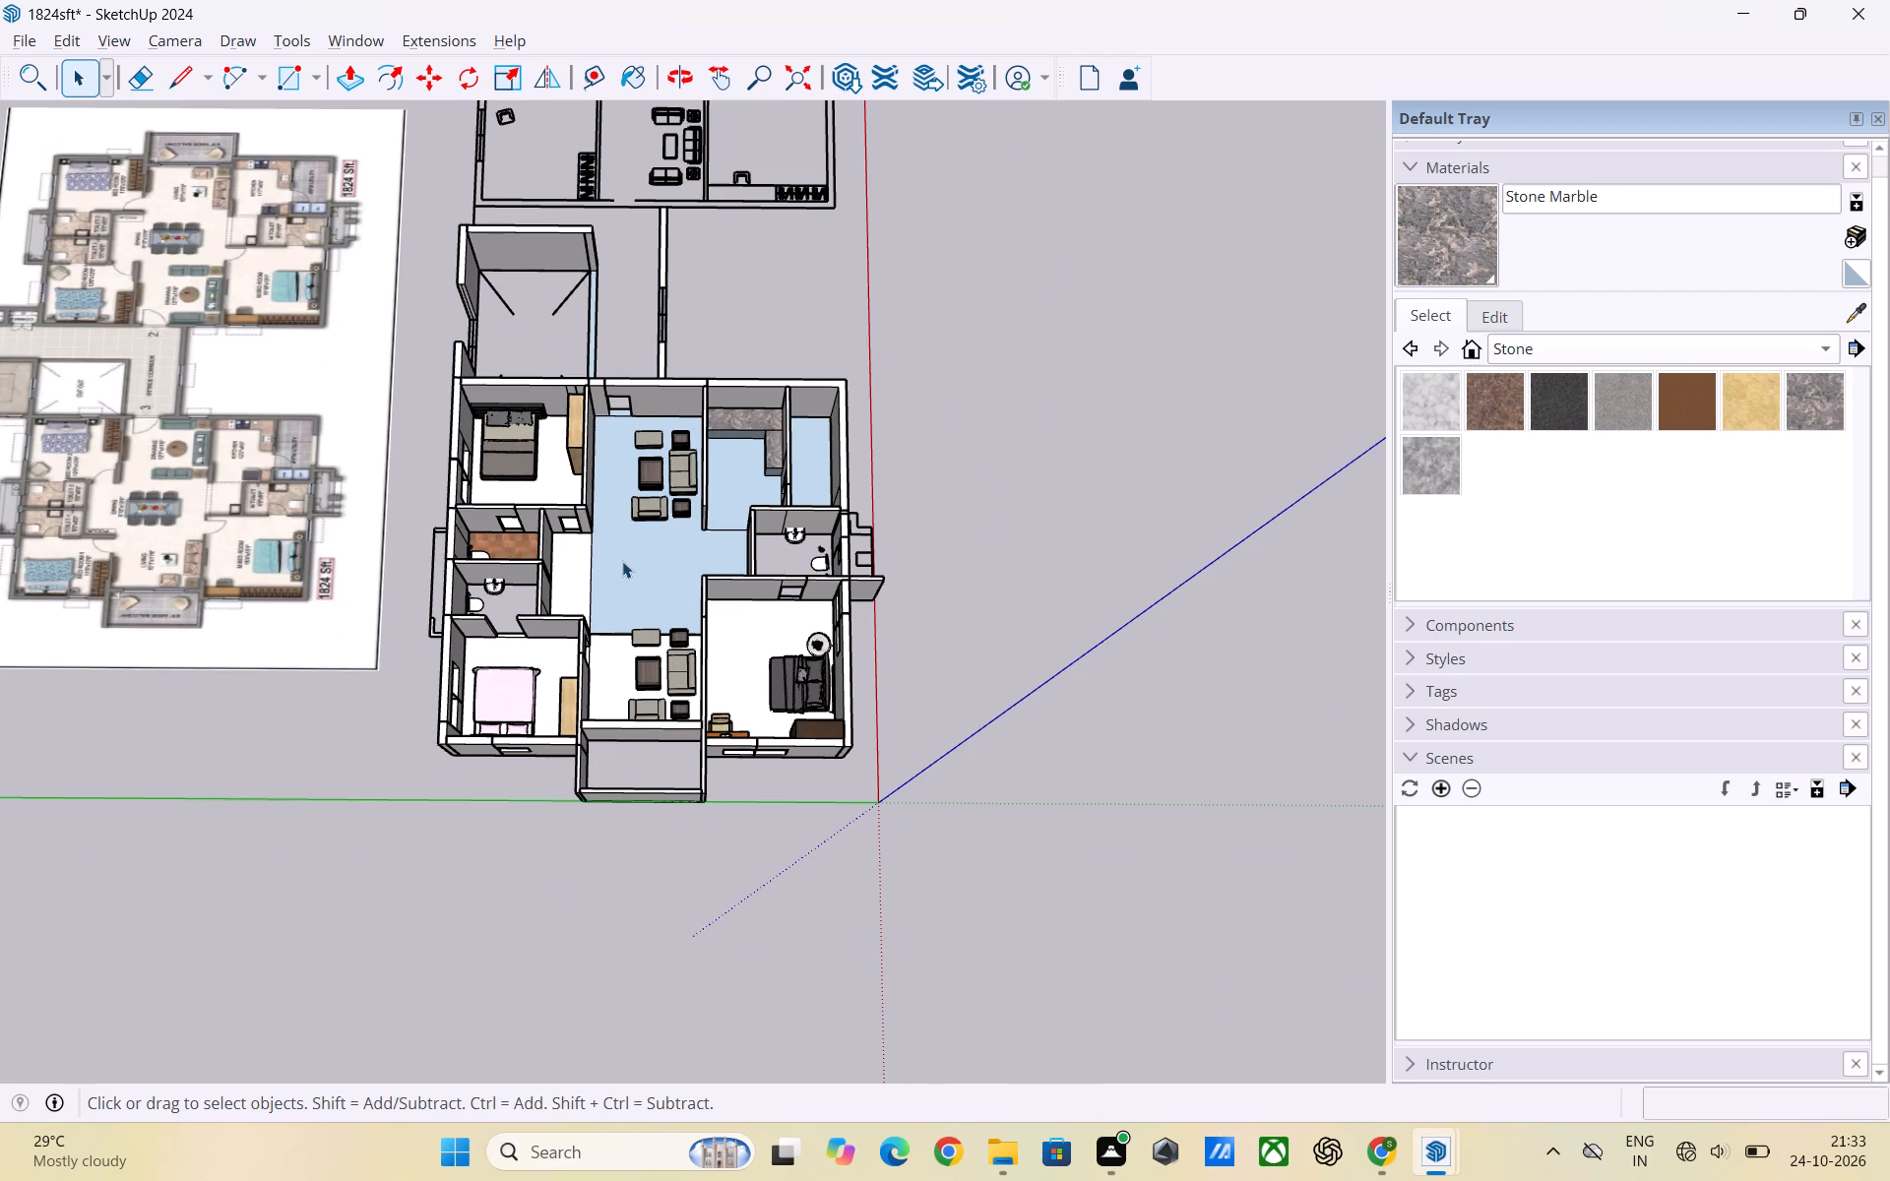
pyautogui.scroll(-5, 622, 561)
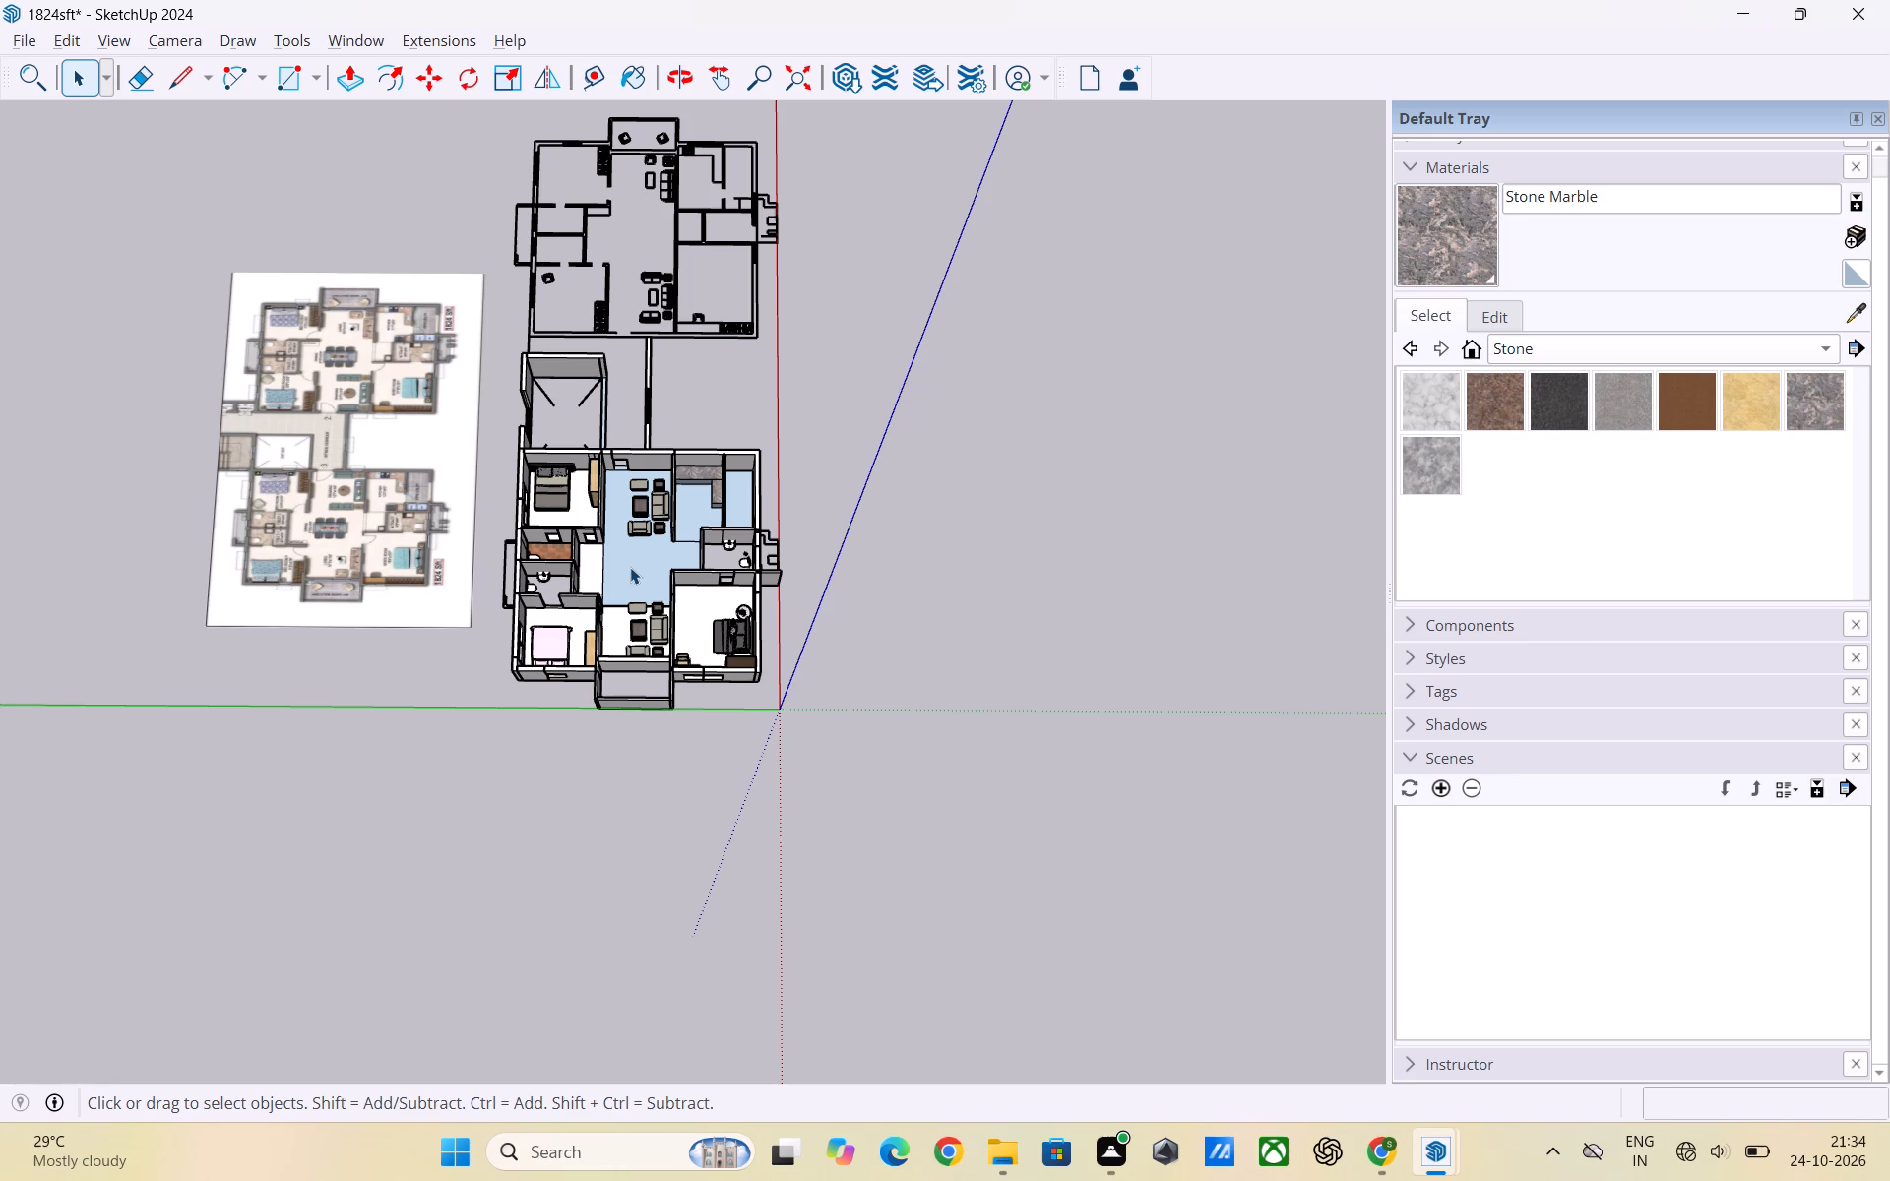
pyautogui.scroll(-3, 630, 567)
pyautogui.scroll(3, 719, 865)
pyautogui.scroll(-1, 886, 827)
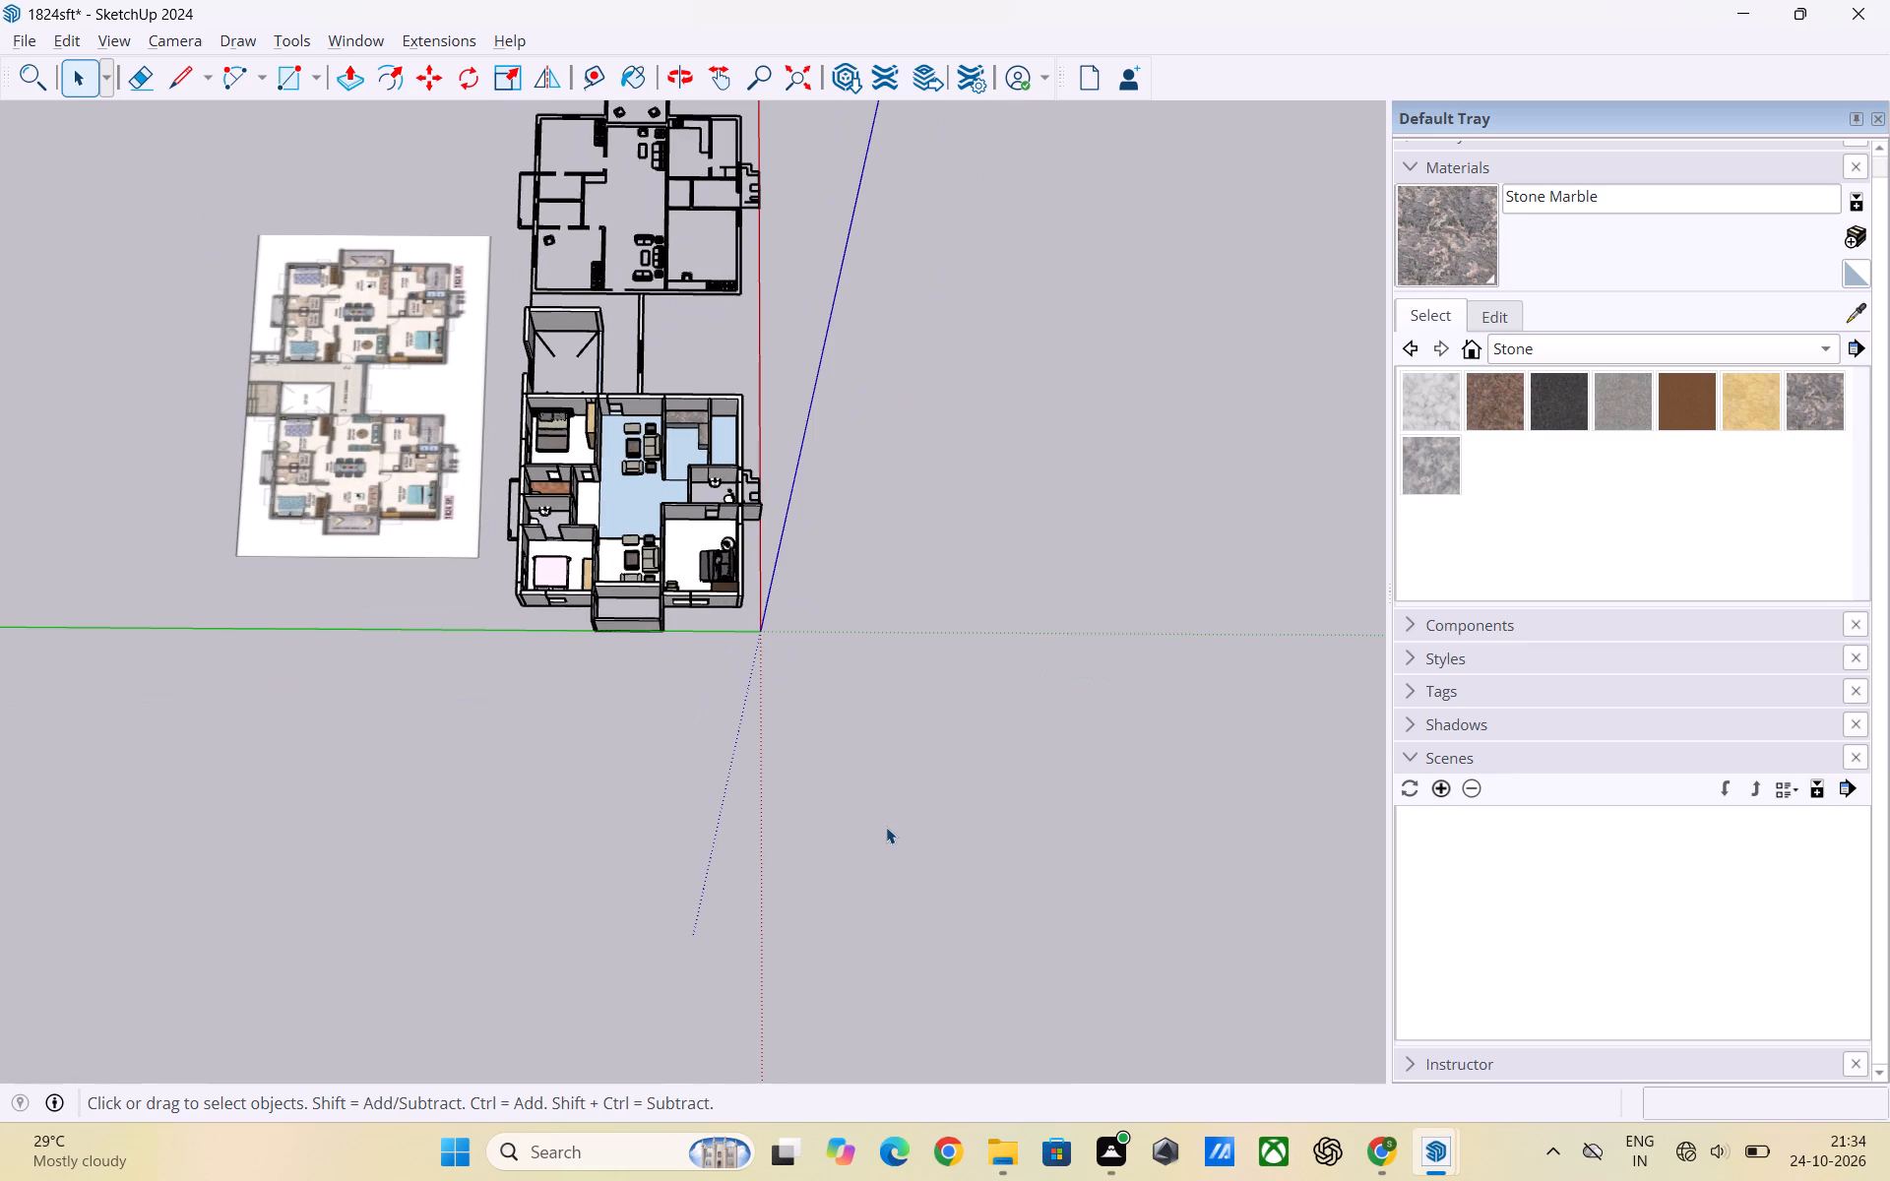
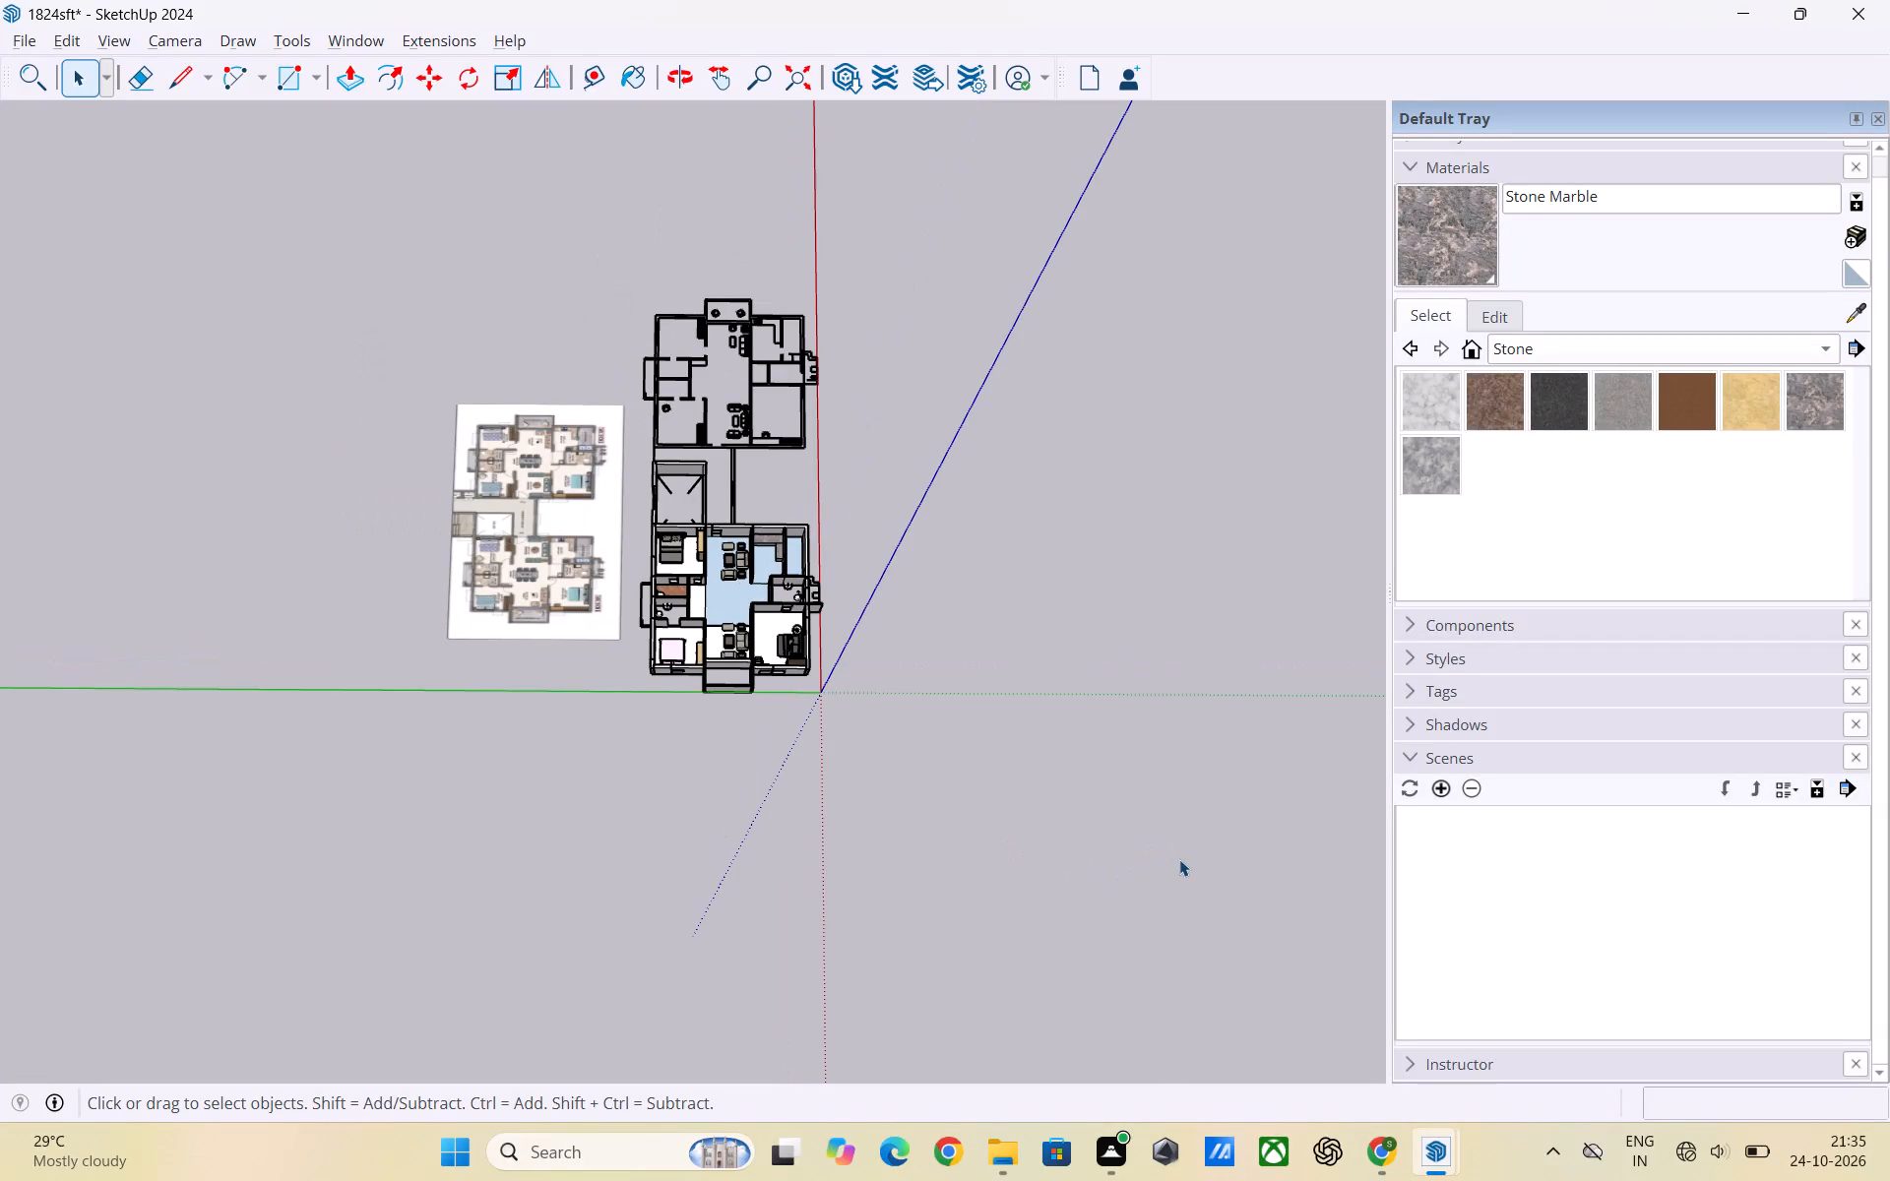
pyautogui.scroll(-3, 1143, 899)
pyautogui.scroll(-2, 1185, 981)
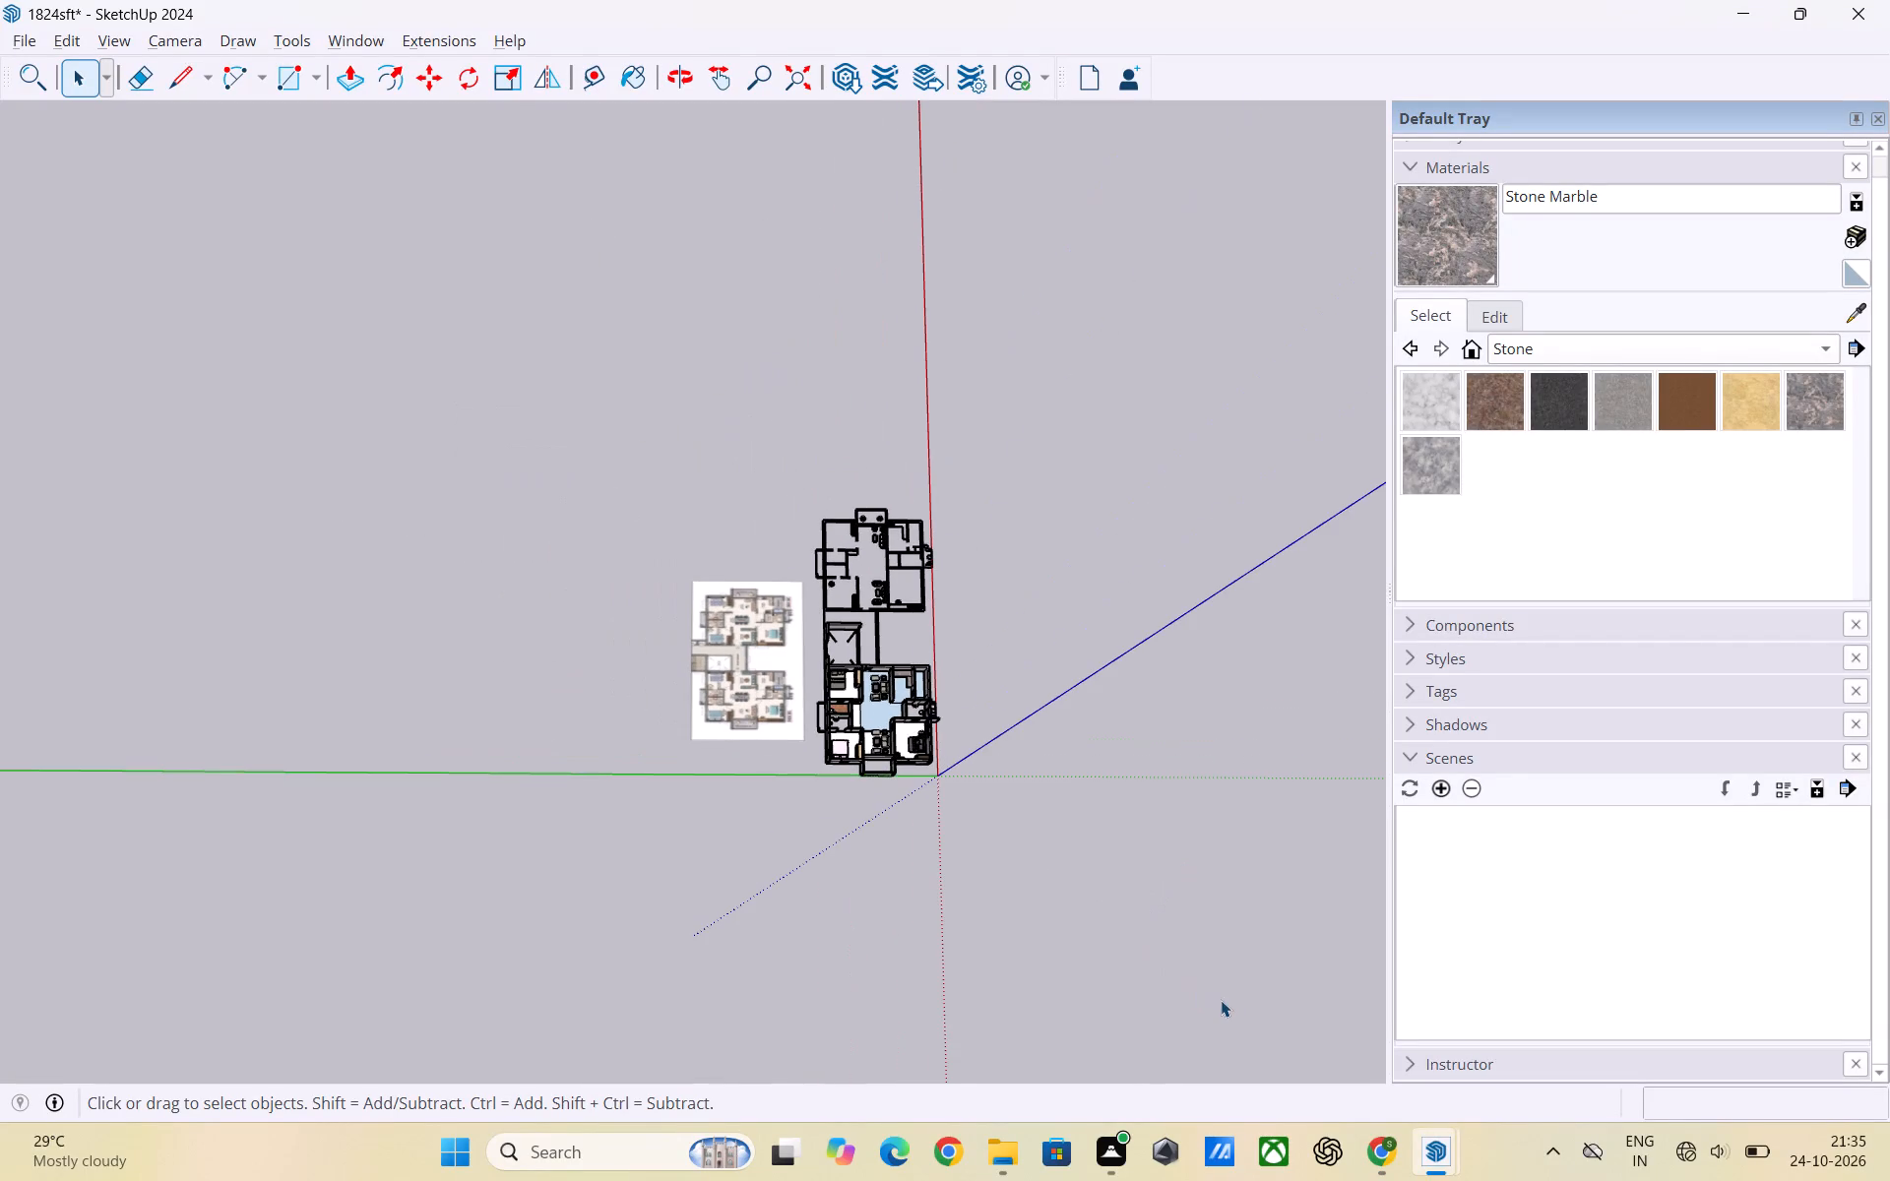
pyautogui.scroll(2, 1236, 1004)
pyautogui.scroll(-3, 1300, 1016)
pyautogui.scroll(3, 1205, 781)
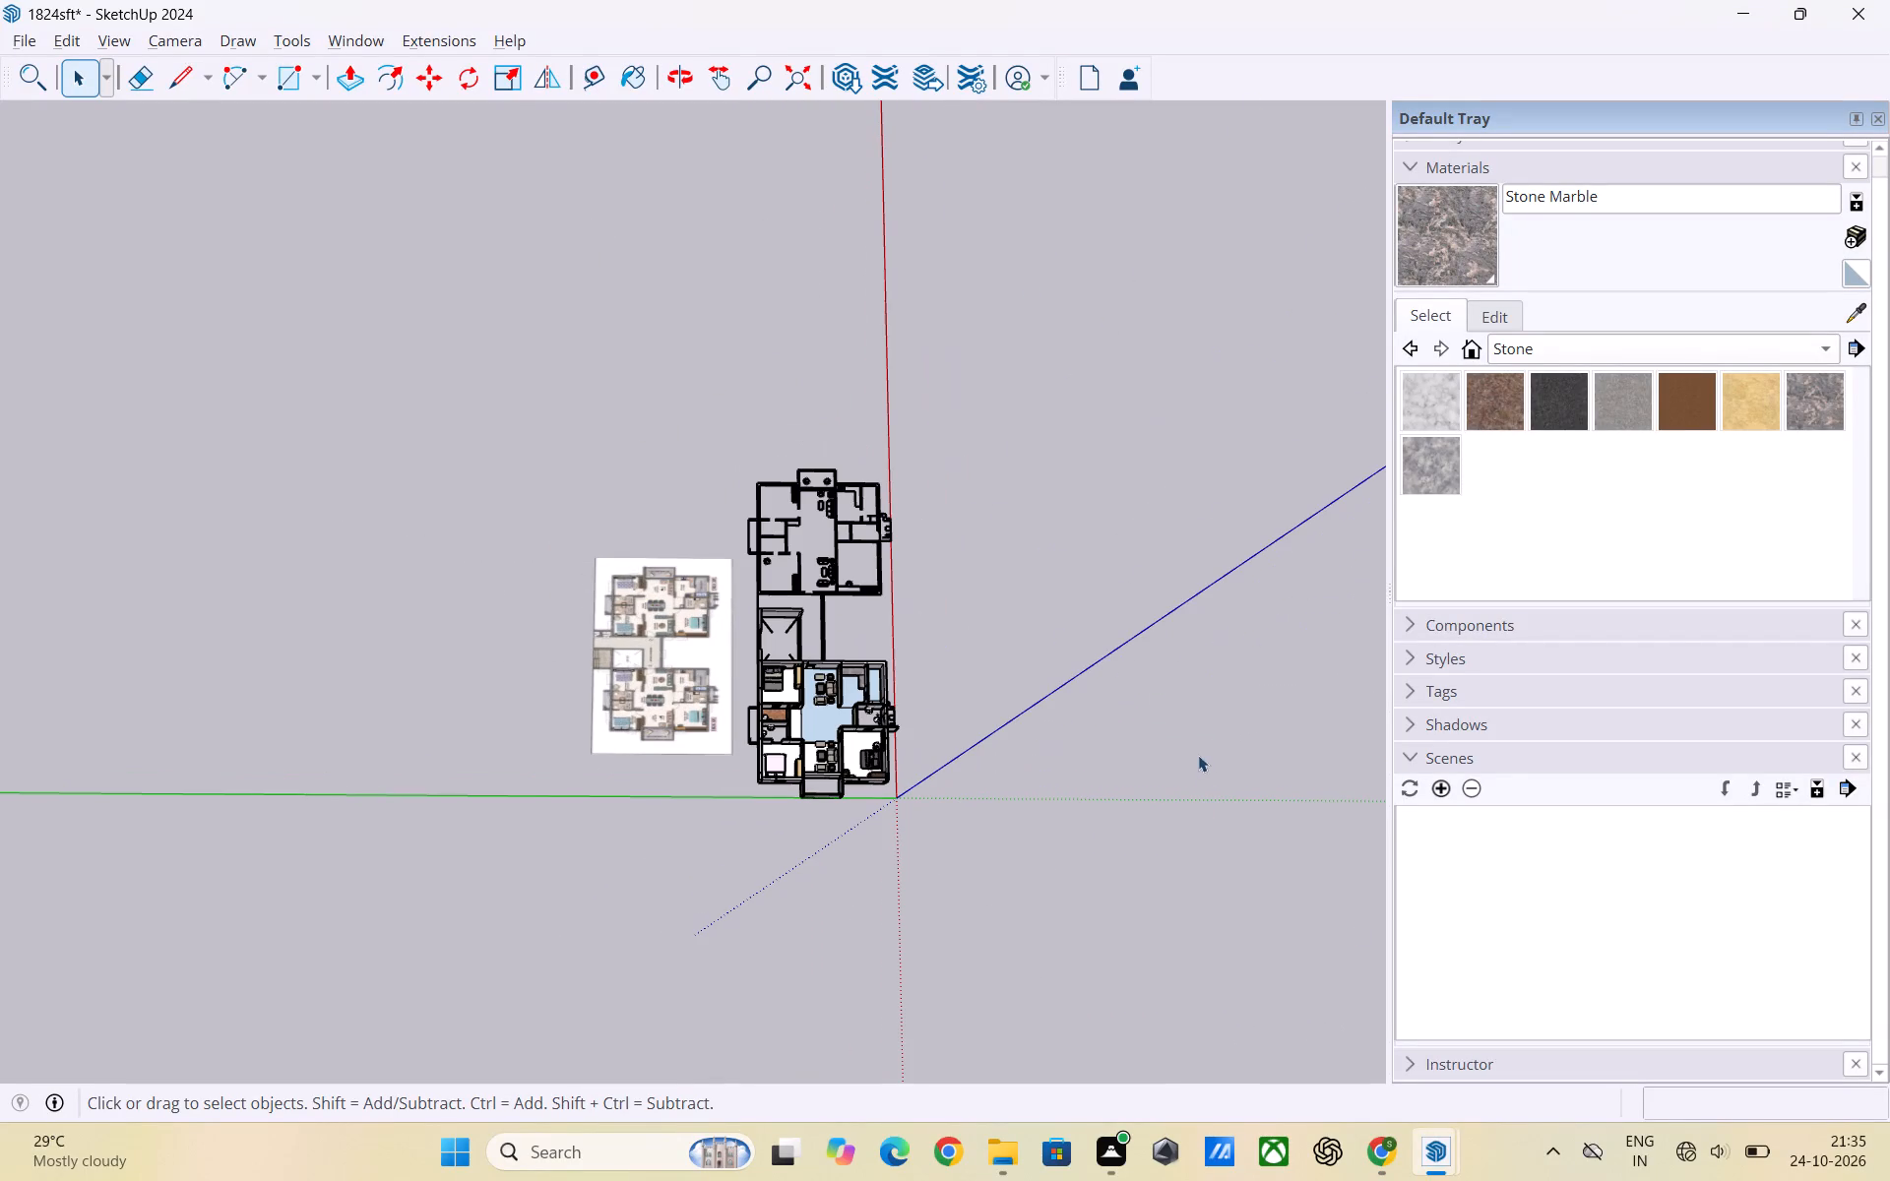
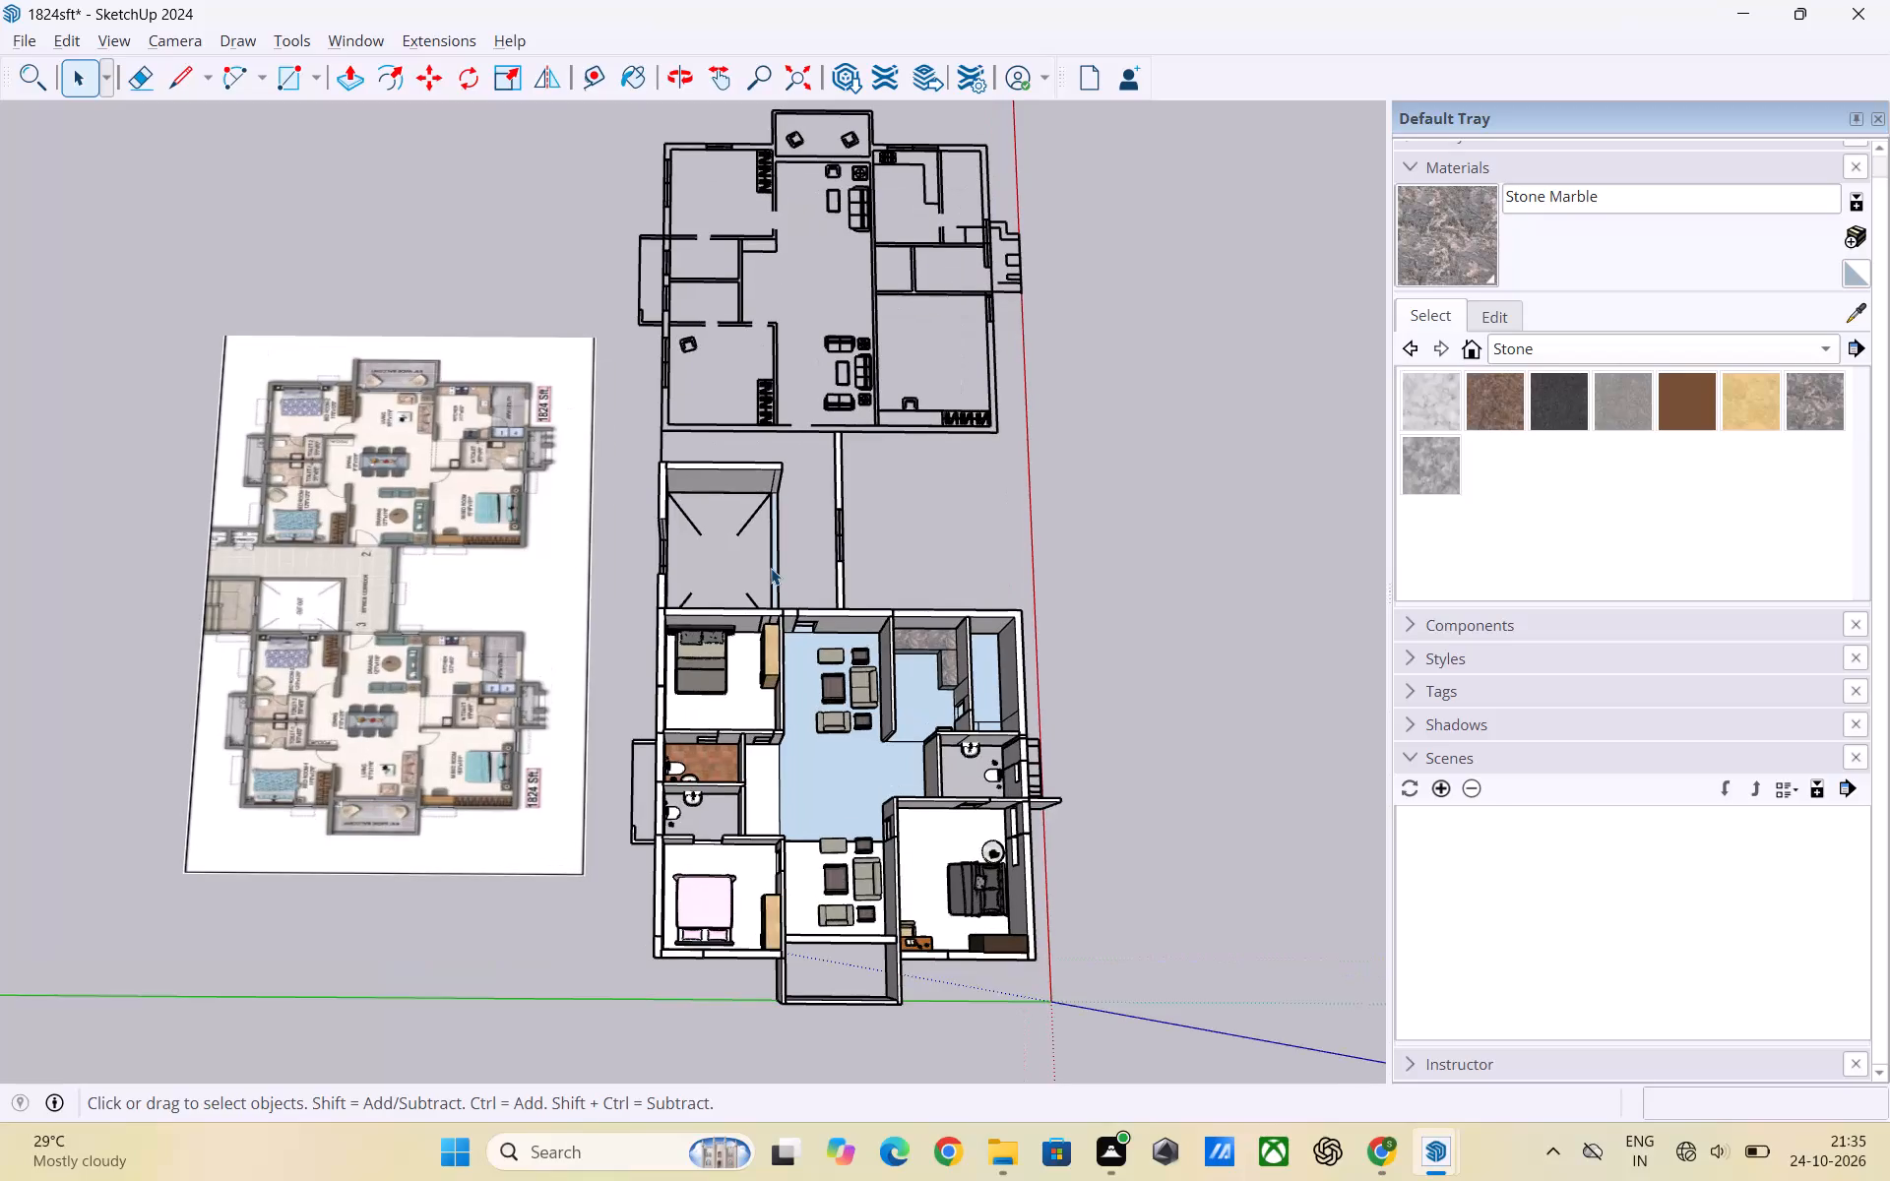
# Delete the flat linework of the entire unmodelled upper unit, including its balcony and furniture outlines.
pyautogui.scroll(-3, 771, 568)
pyautogui.scroll(3, 844, 501)
pyautogui.scroll(-2, 868, 486)
pyautogui.moveTo(880, 519); pyautogui.dragTo(893, 584, button='middle')
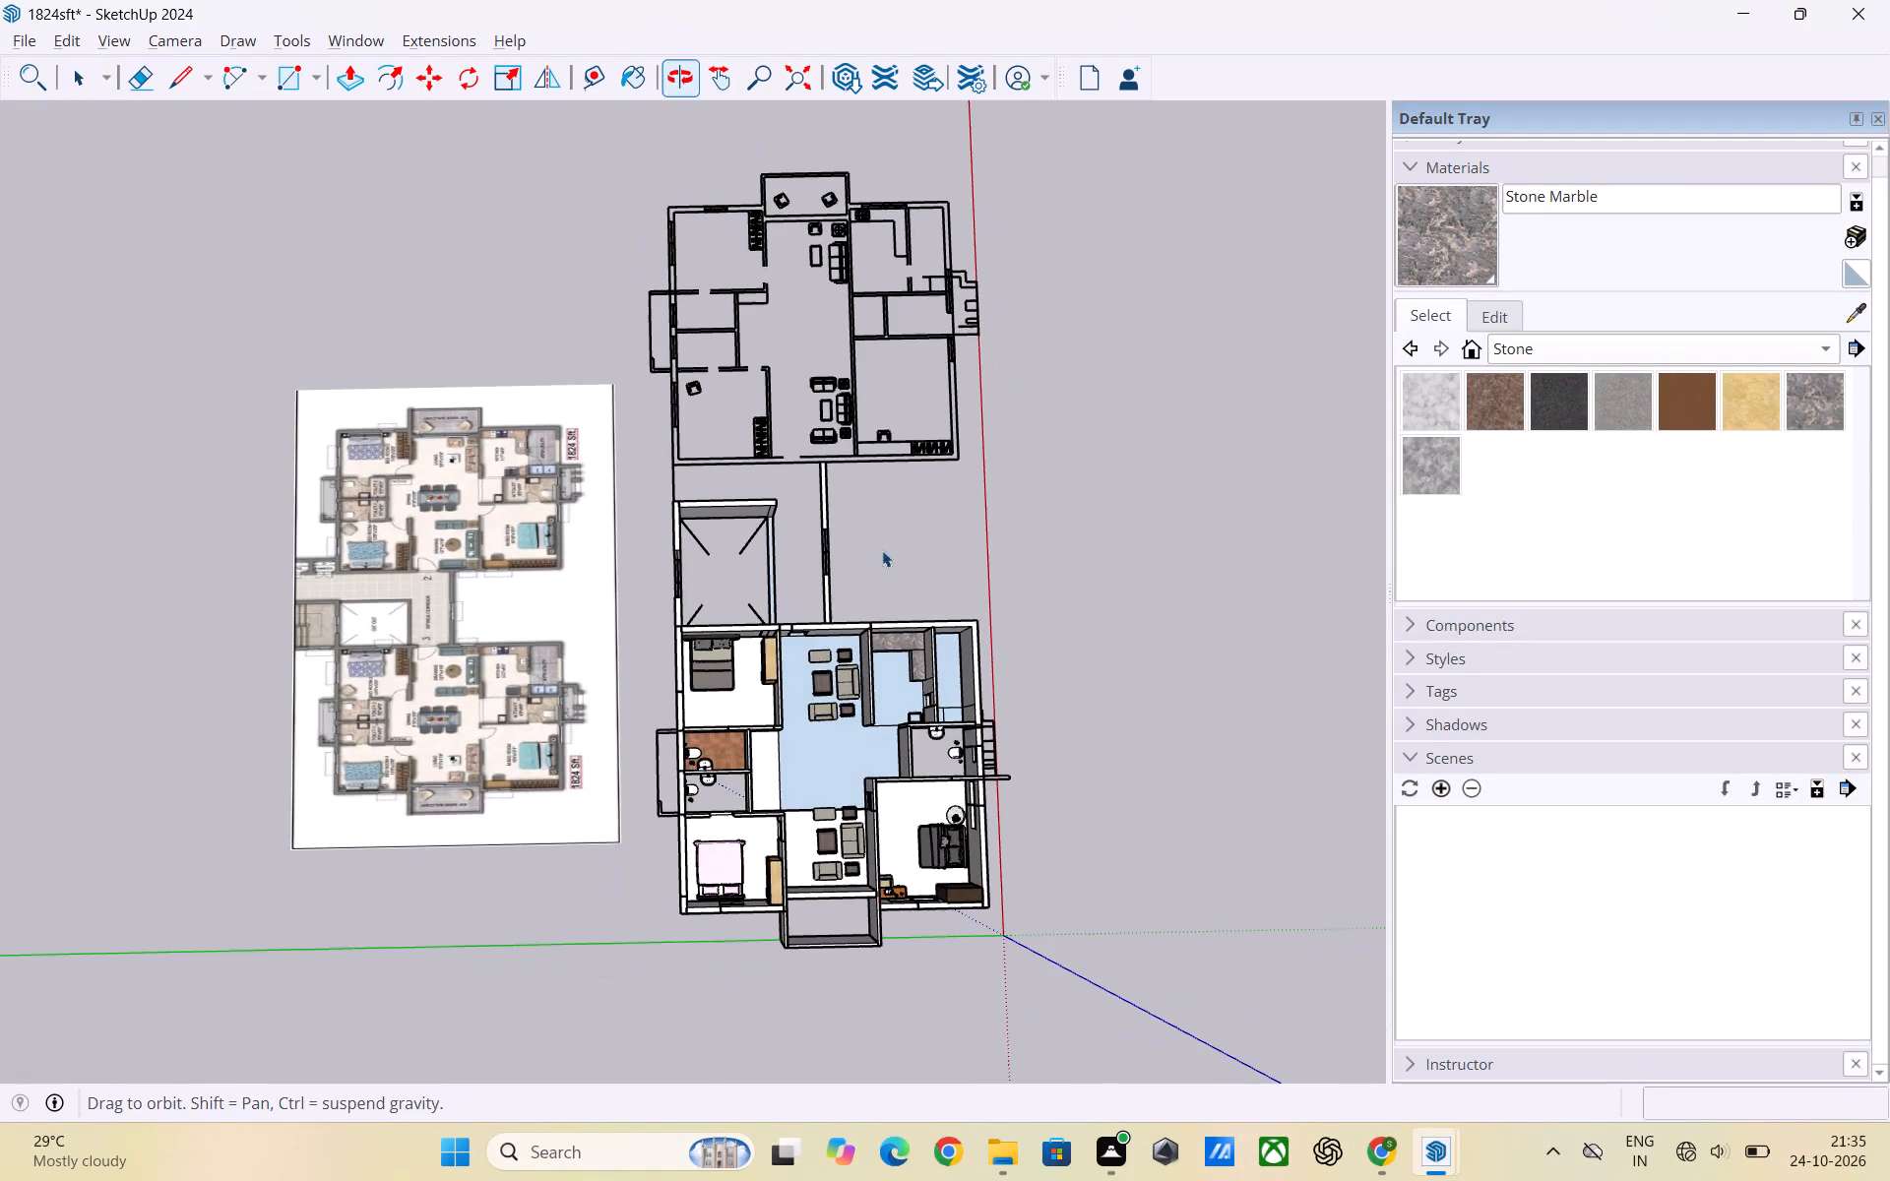
pyautogui.scroll(2, 709, 199)
pyautogui.moveTo(628, 160); pyautogui.dragTo(1092, 510)
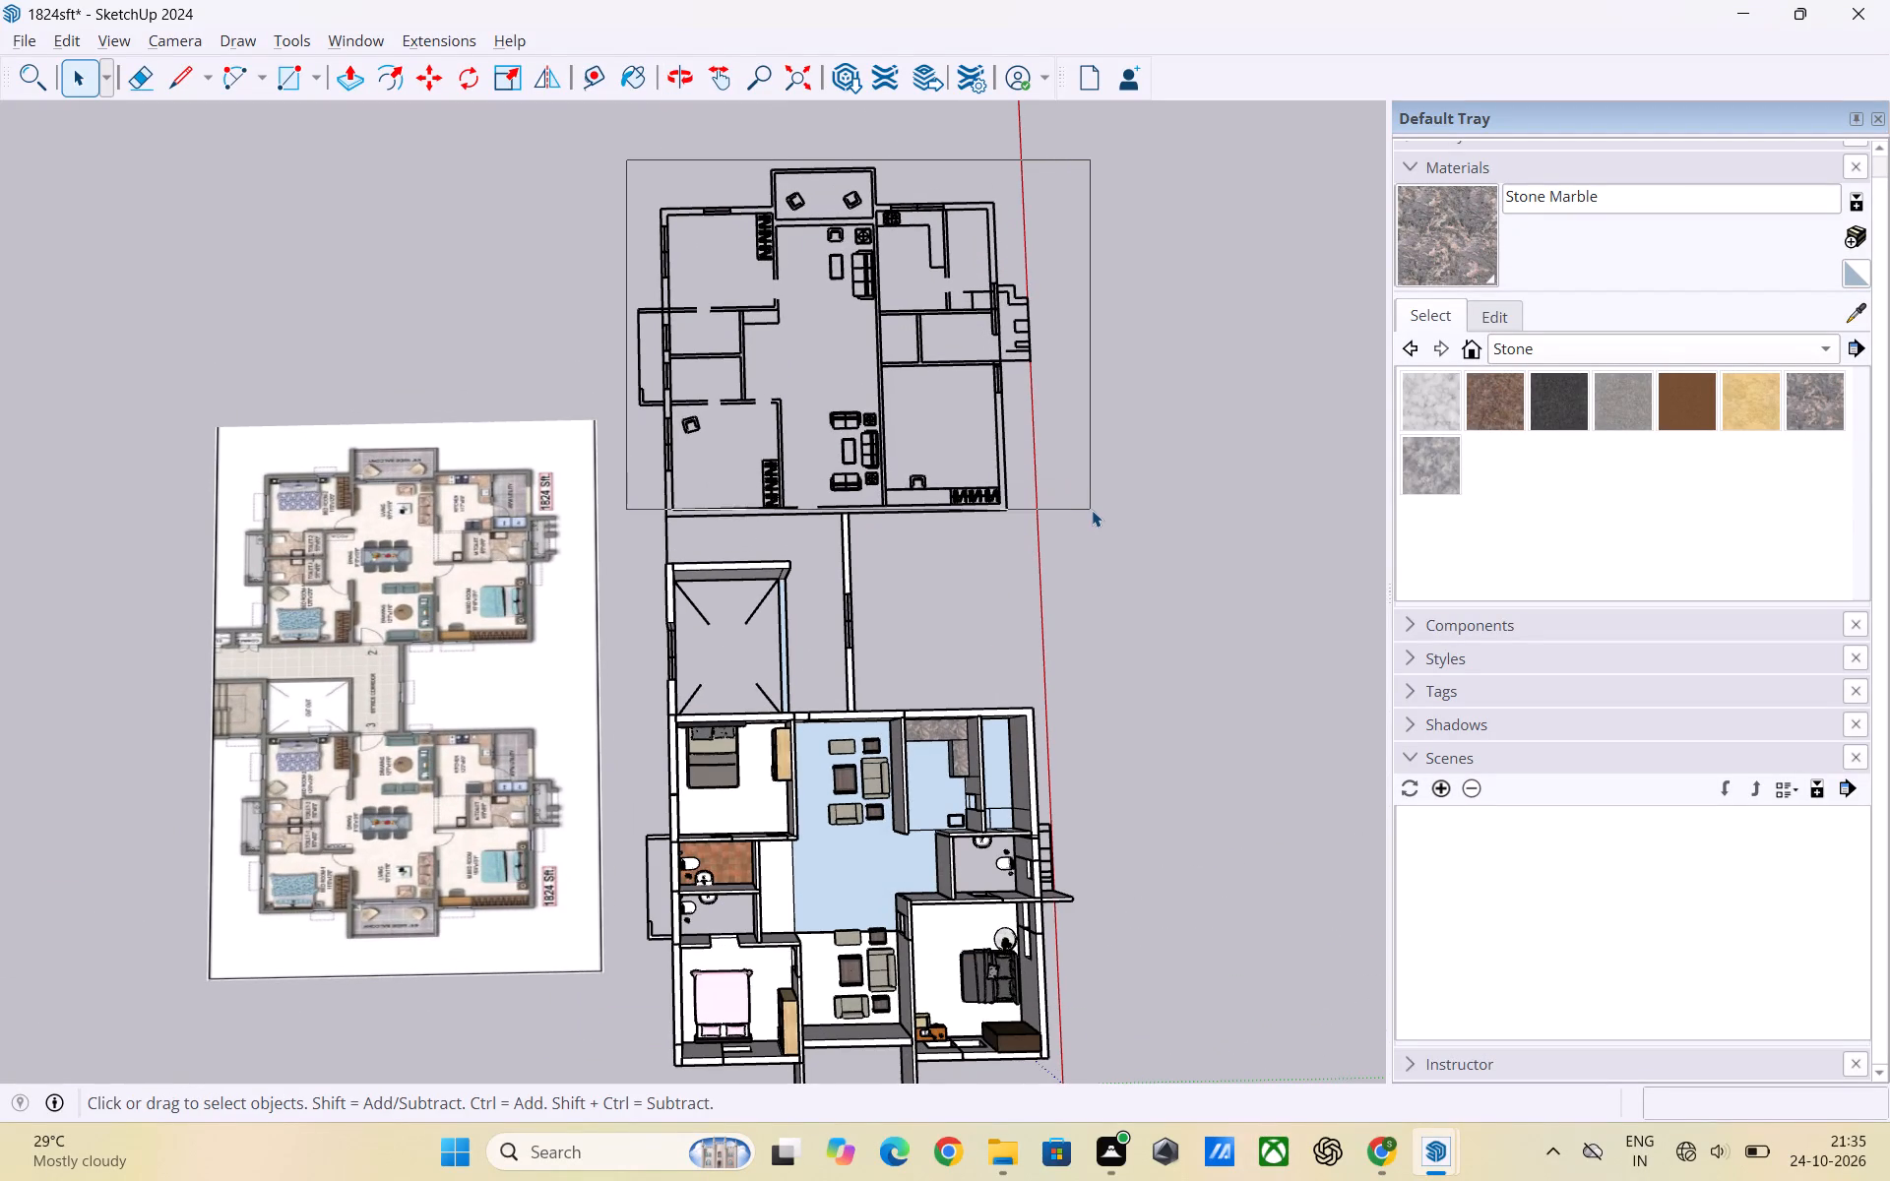
pyautogui.moveTo(1092, 510); pyautogui.dragTo(1095, 522)
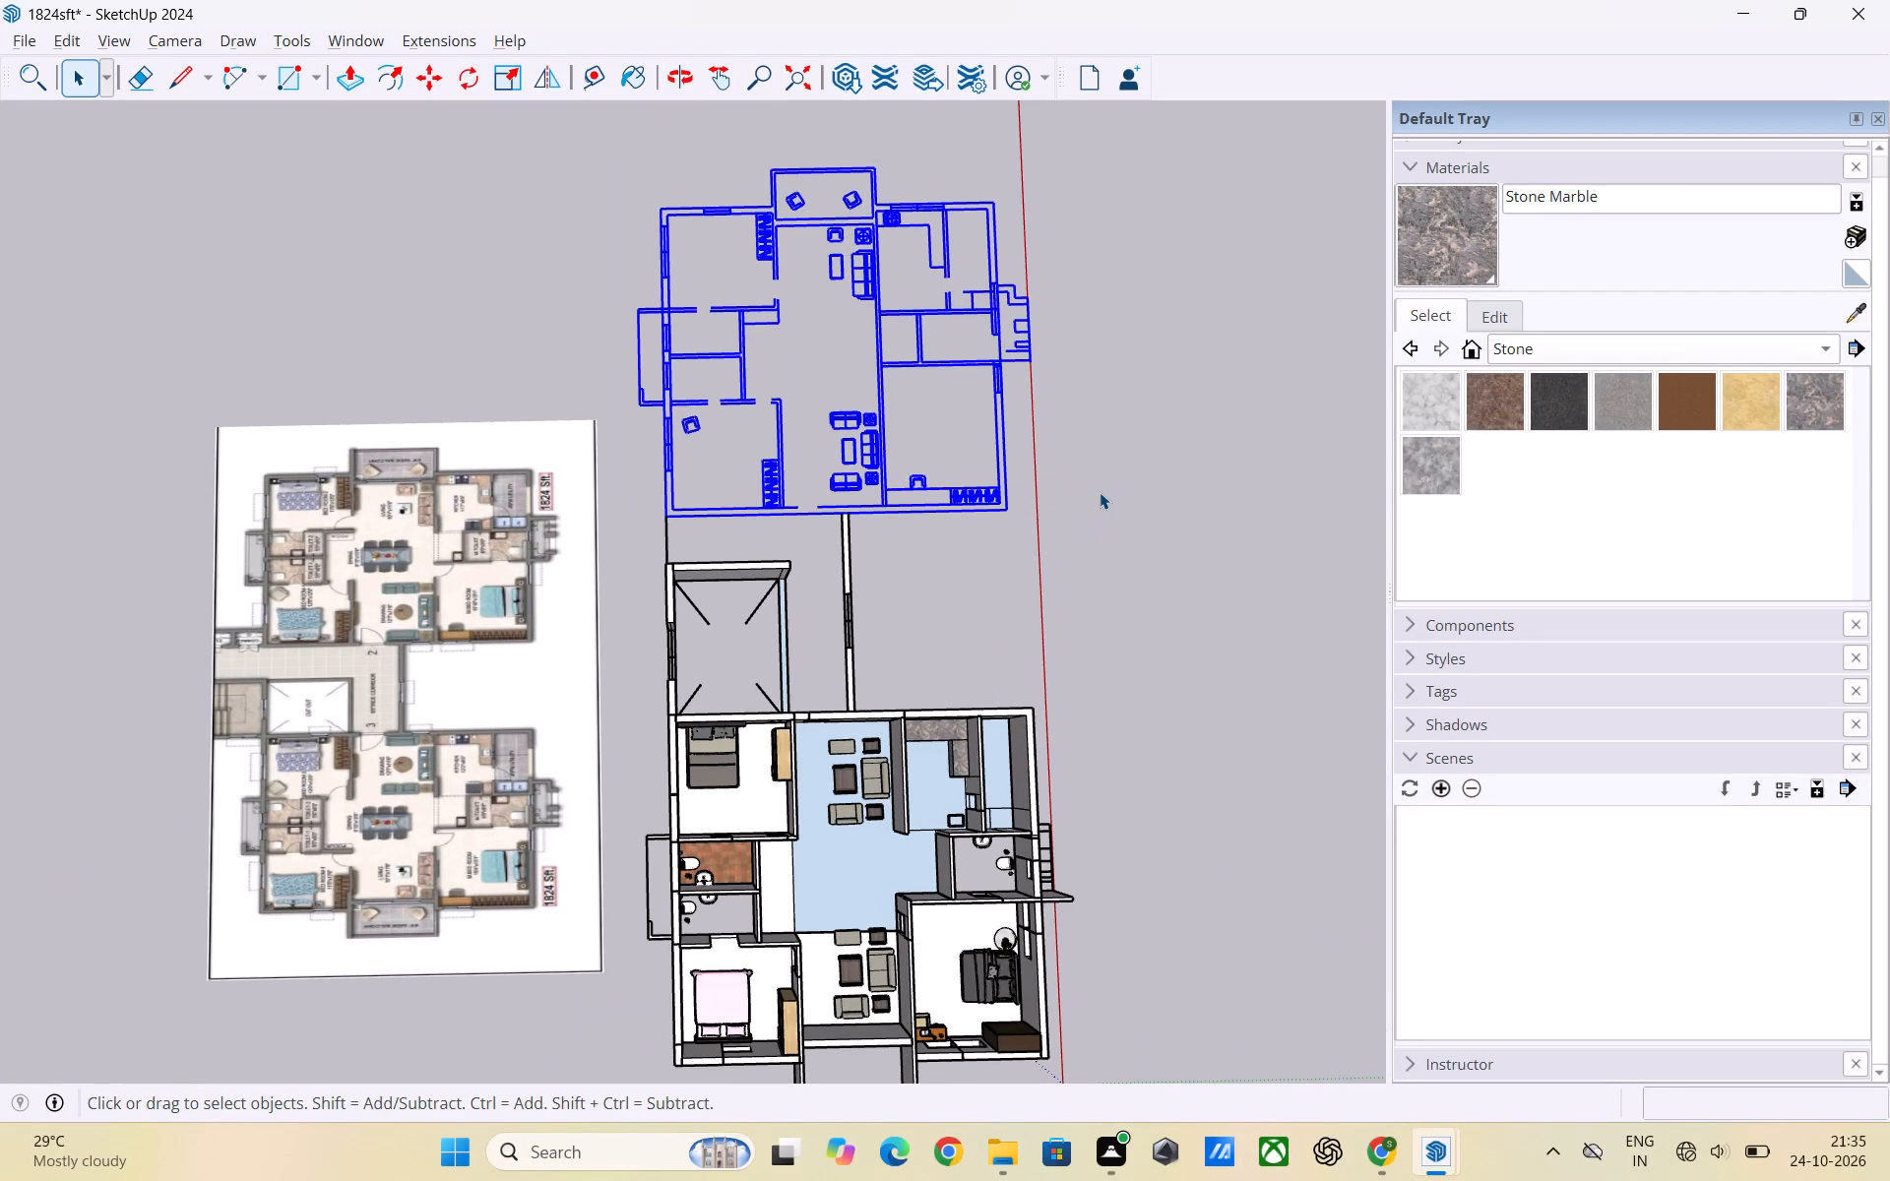
pyautogui.press('Delete')
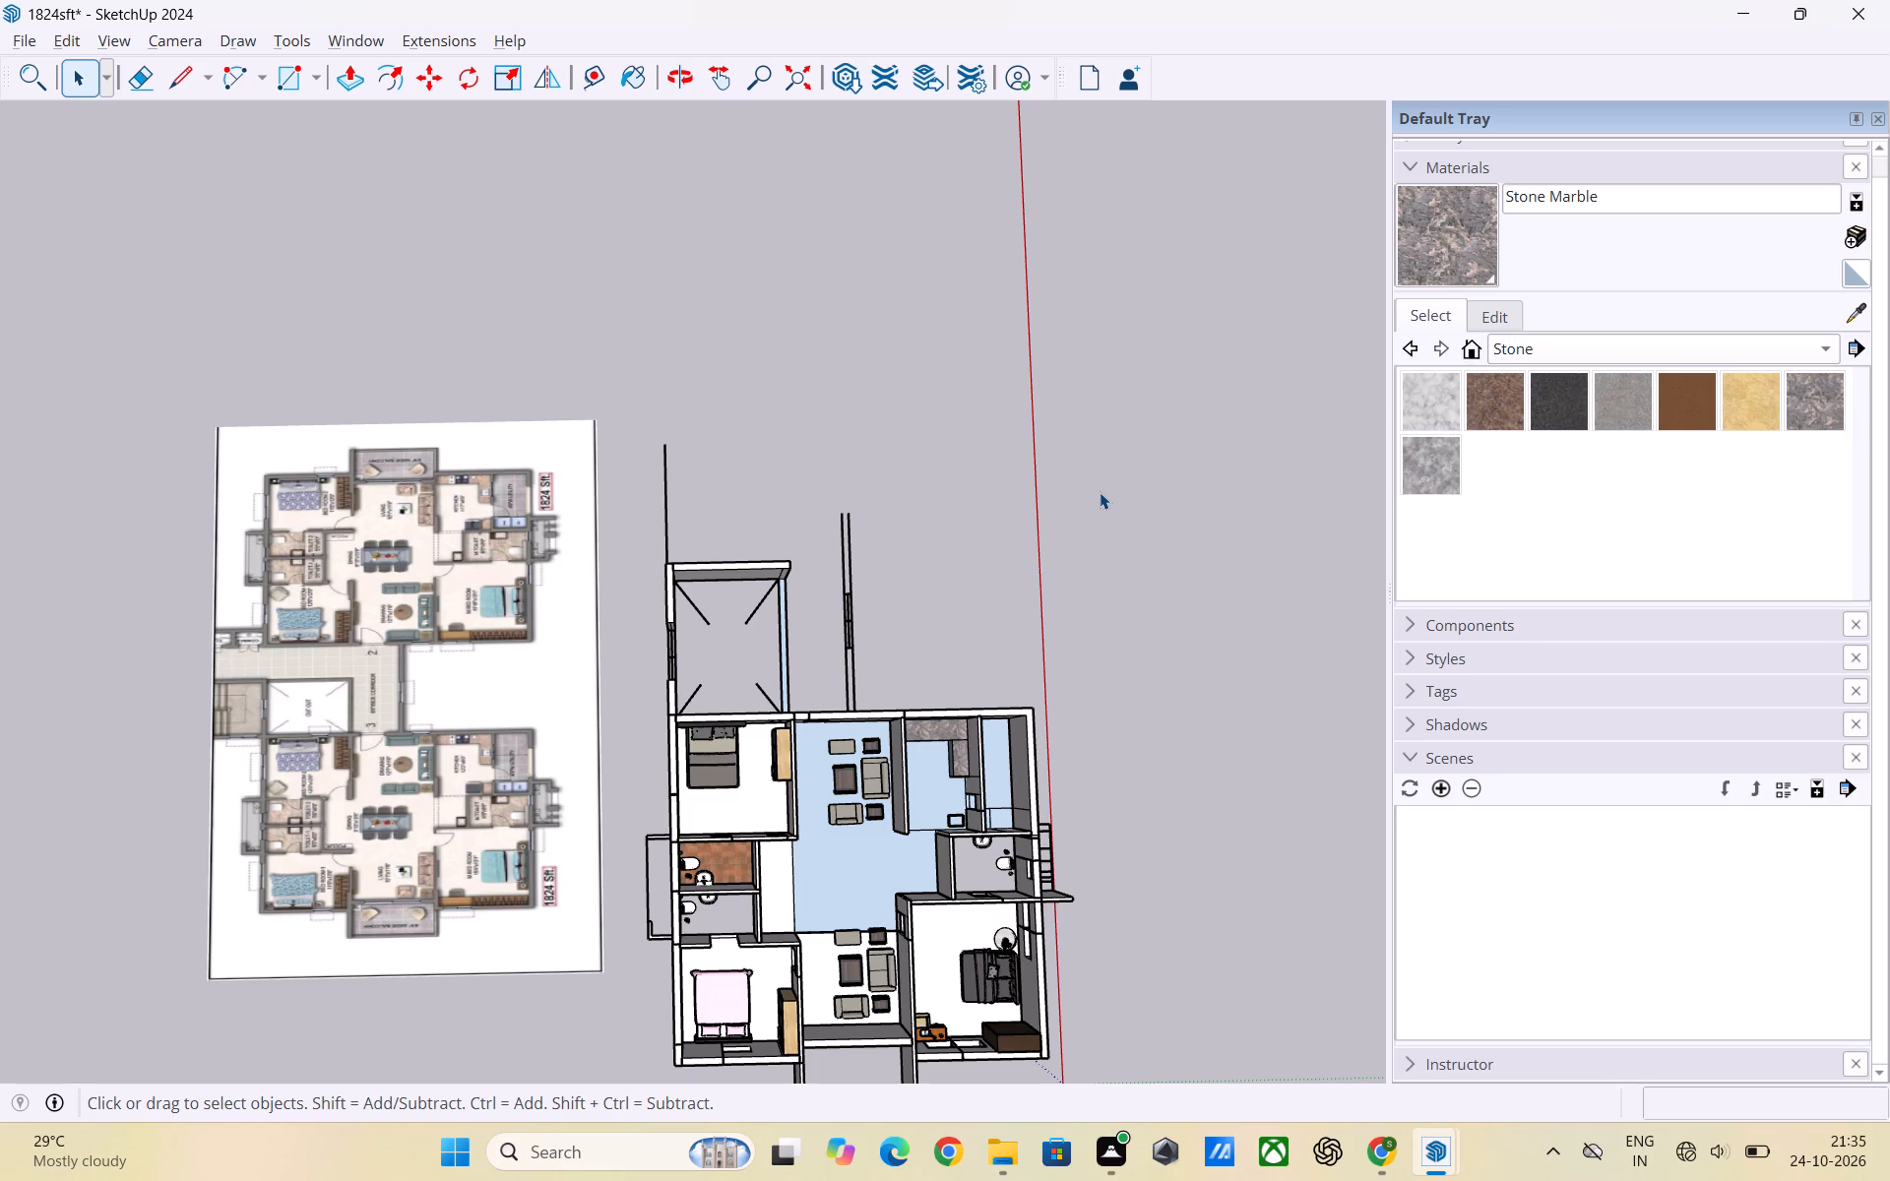
# Delete the leftover double-line wall and window linework on the corridor side opposite the cut-out shaft.
pyautogui.scroll(-2, 1100, 492)
pyautogui.scroll(5, 882, 600)
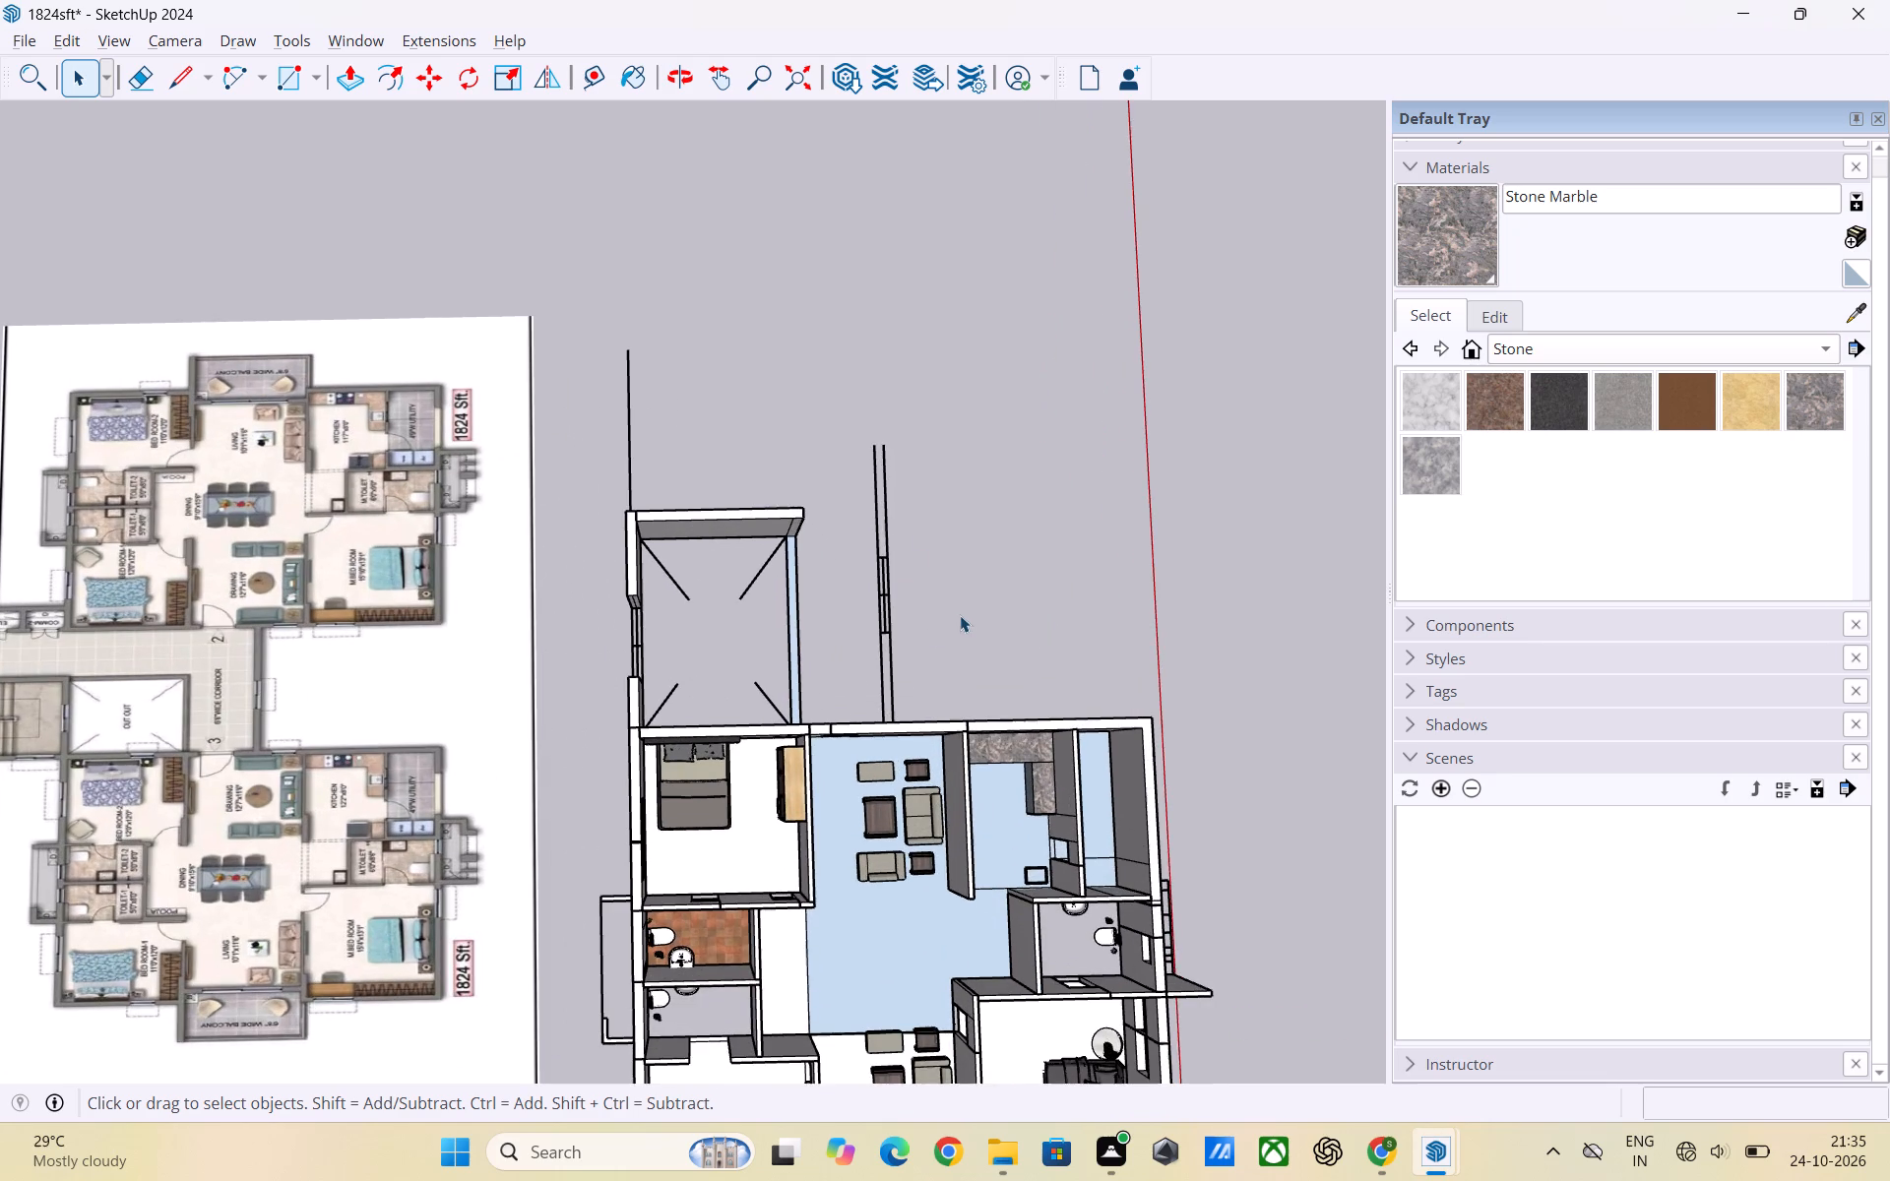
pyautogui.scroll(-3, 946, 605)
pyautogui.moveTo(918, 617); pyautogui.dragTo(898, 808, button='middle')
pyautogui.scroll(2, 910, 636)
pyautogui.moveTo(955, 603); pyautogui.dragTo(820, 476)
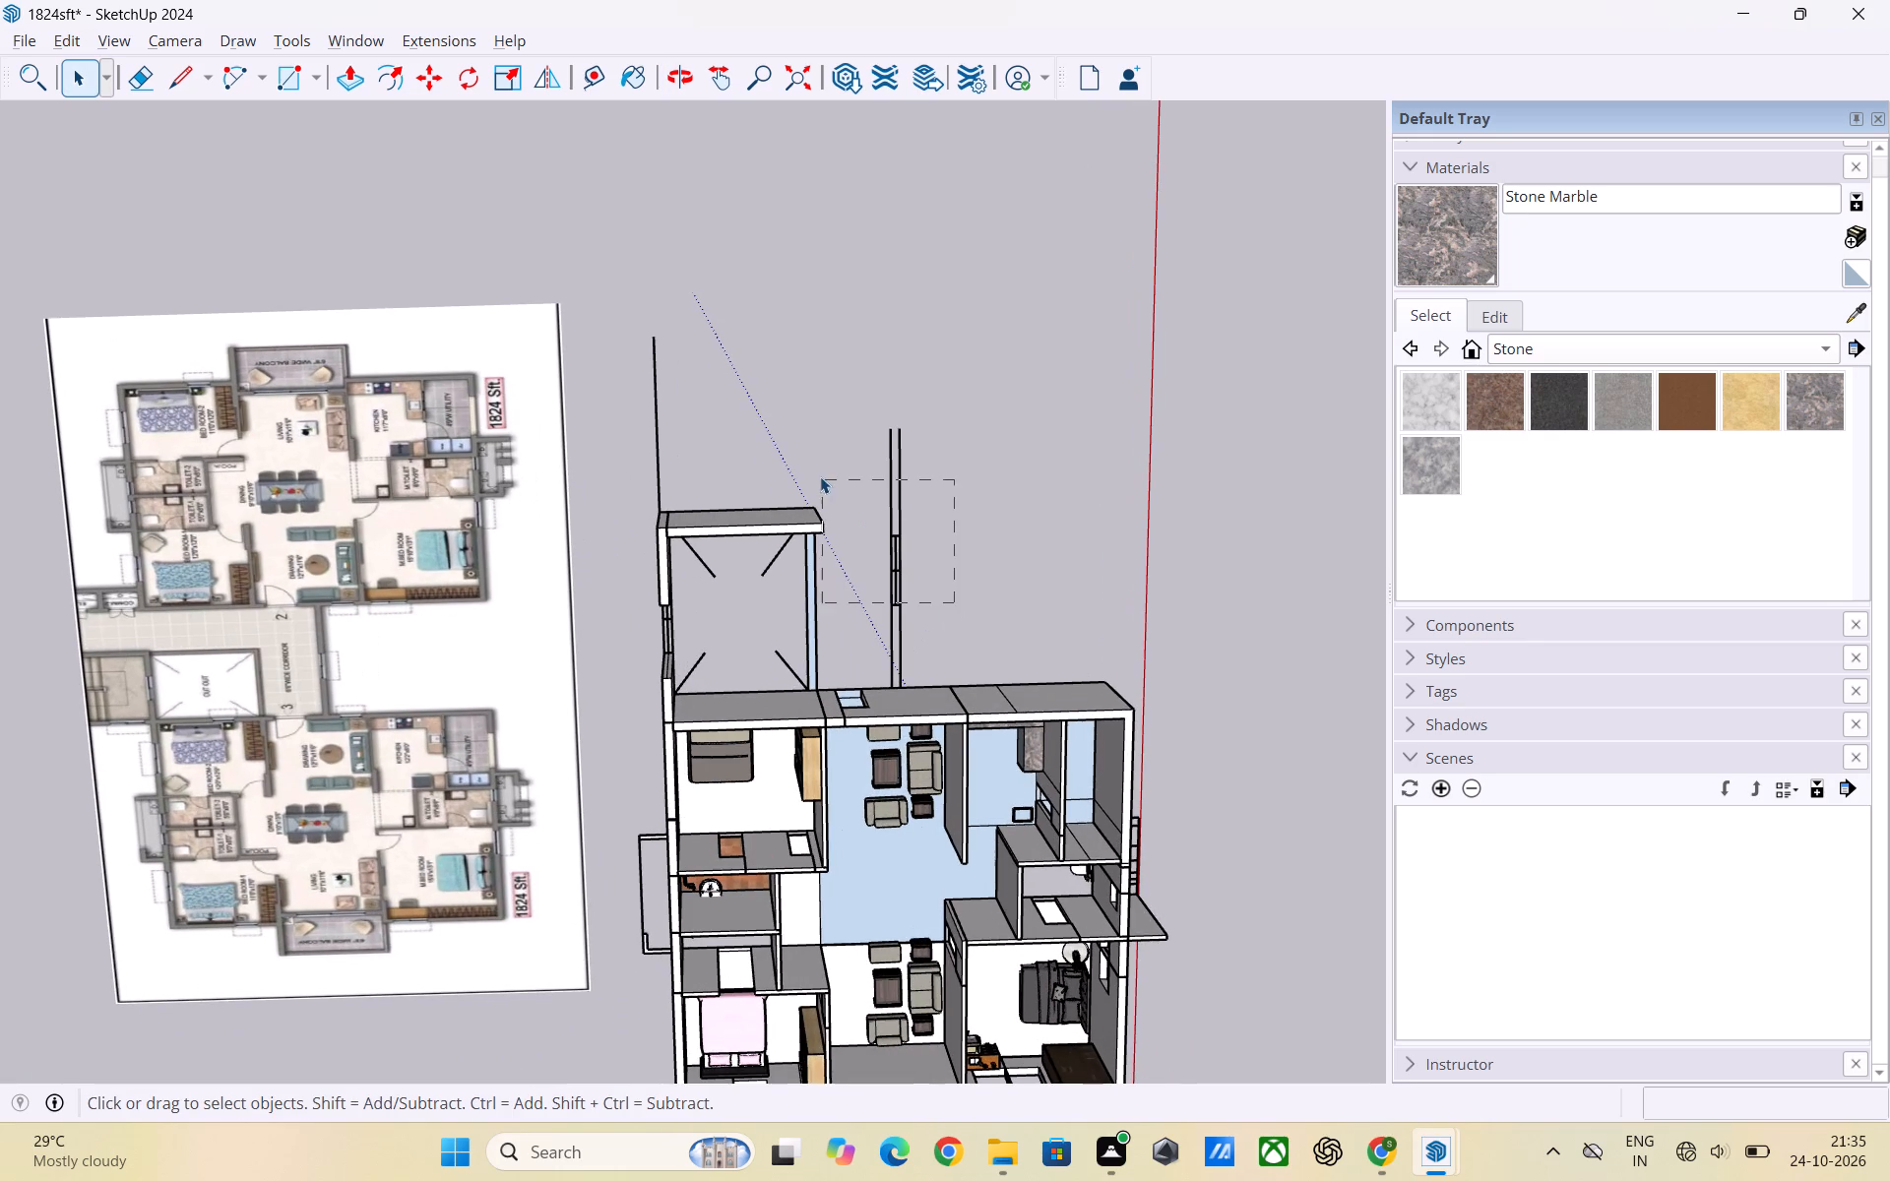
pyautogui.moveTo(820, 476); pyautogui.dragTo(818, 474)
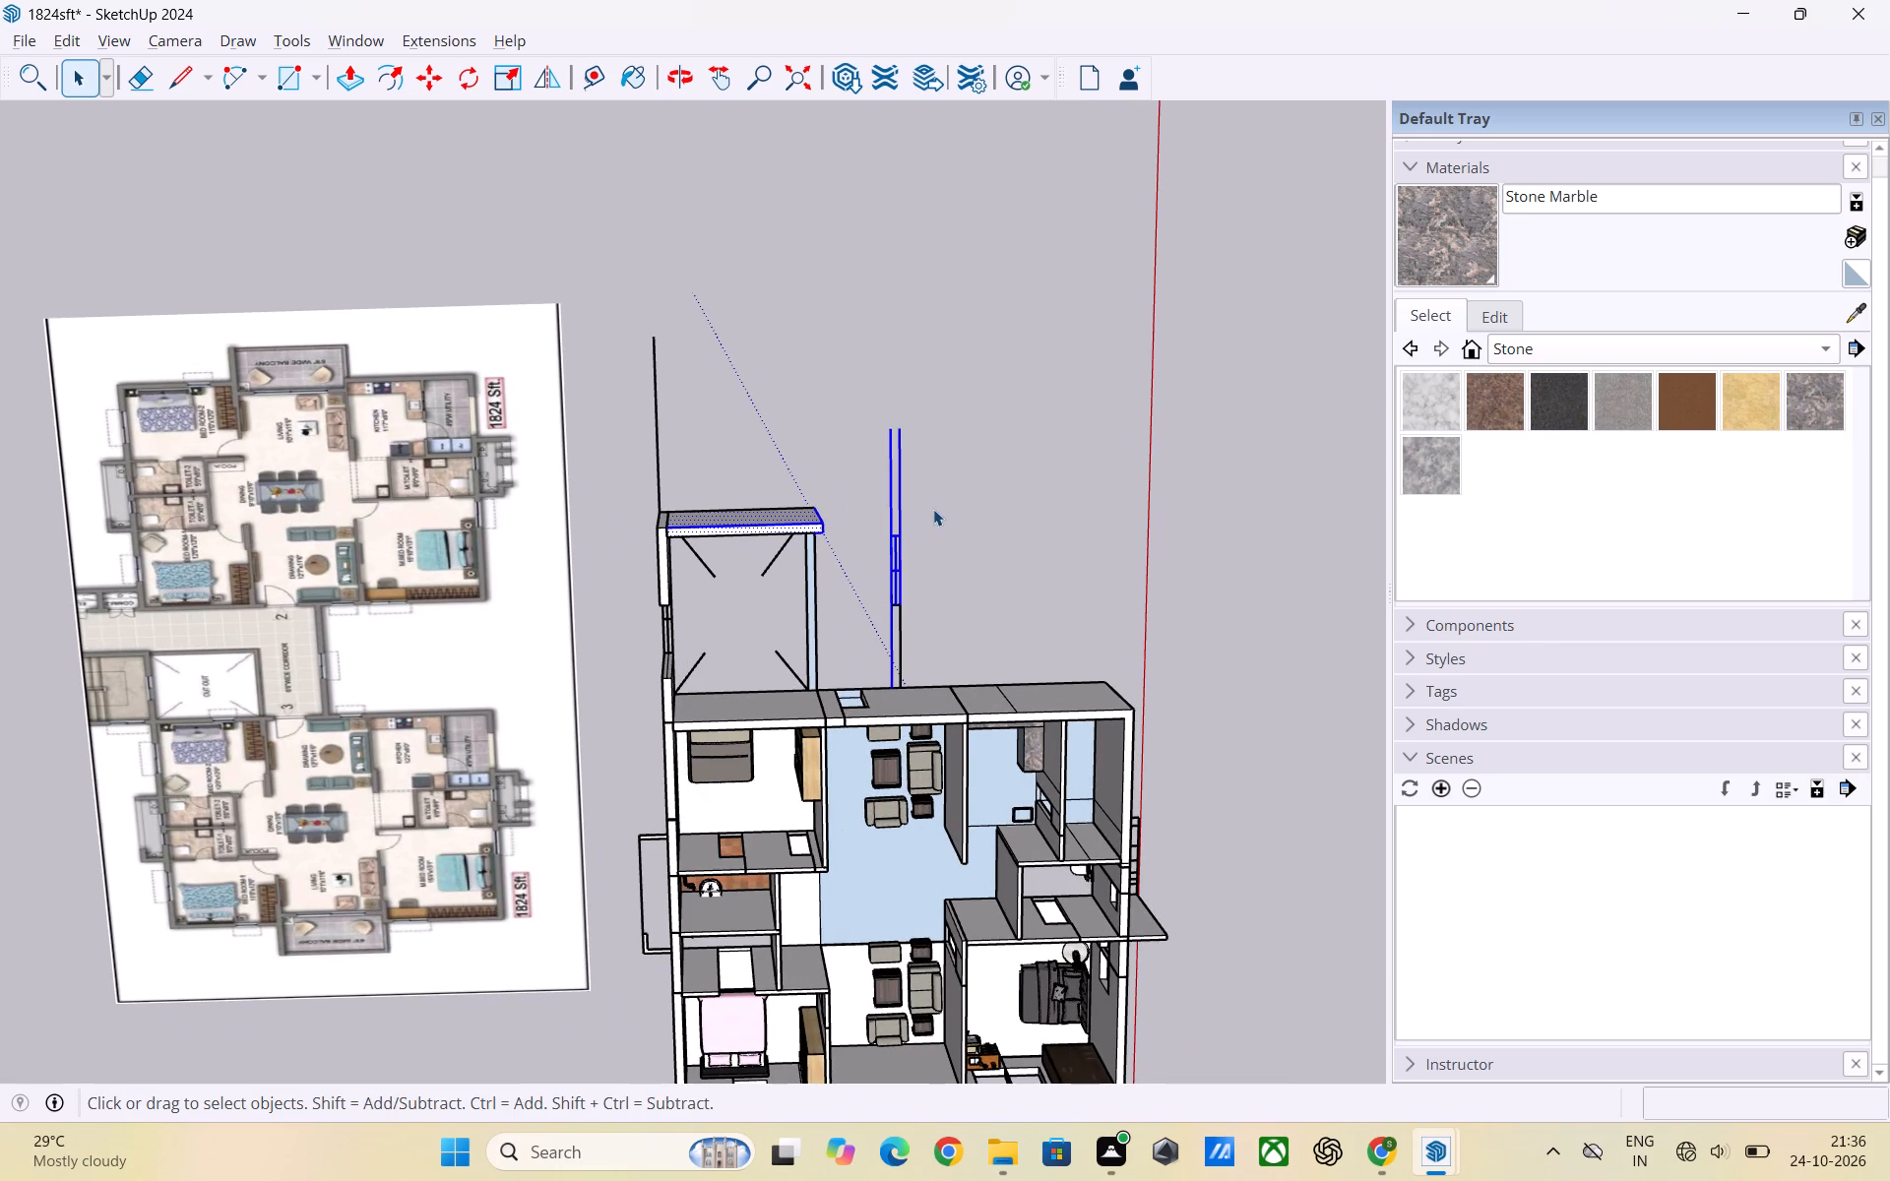
pyautogui.click(933, 509)
pyautogui.moveTo(963, 597); pyautogui.dragTo(853, 415)
pyautogui.press('Delete')
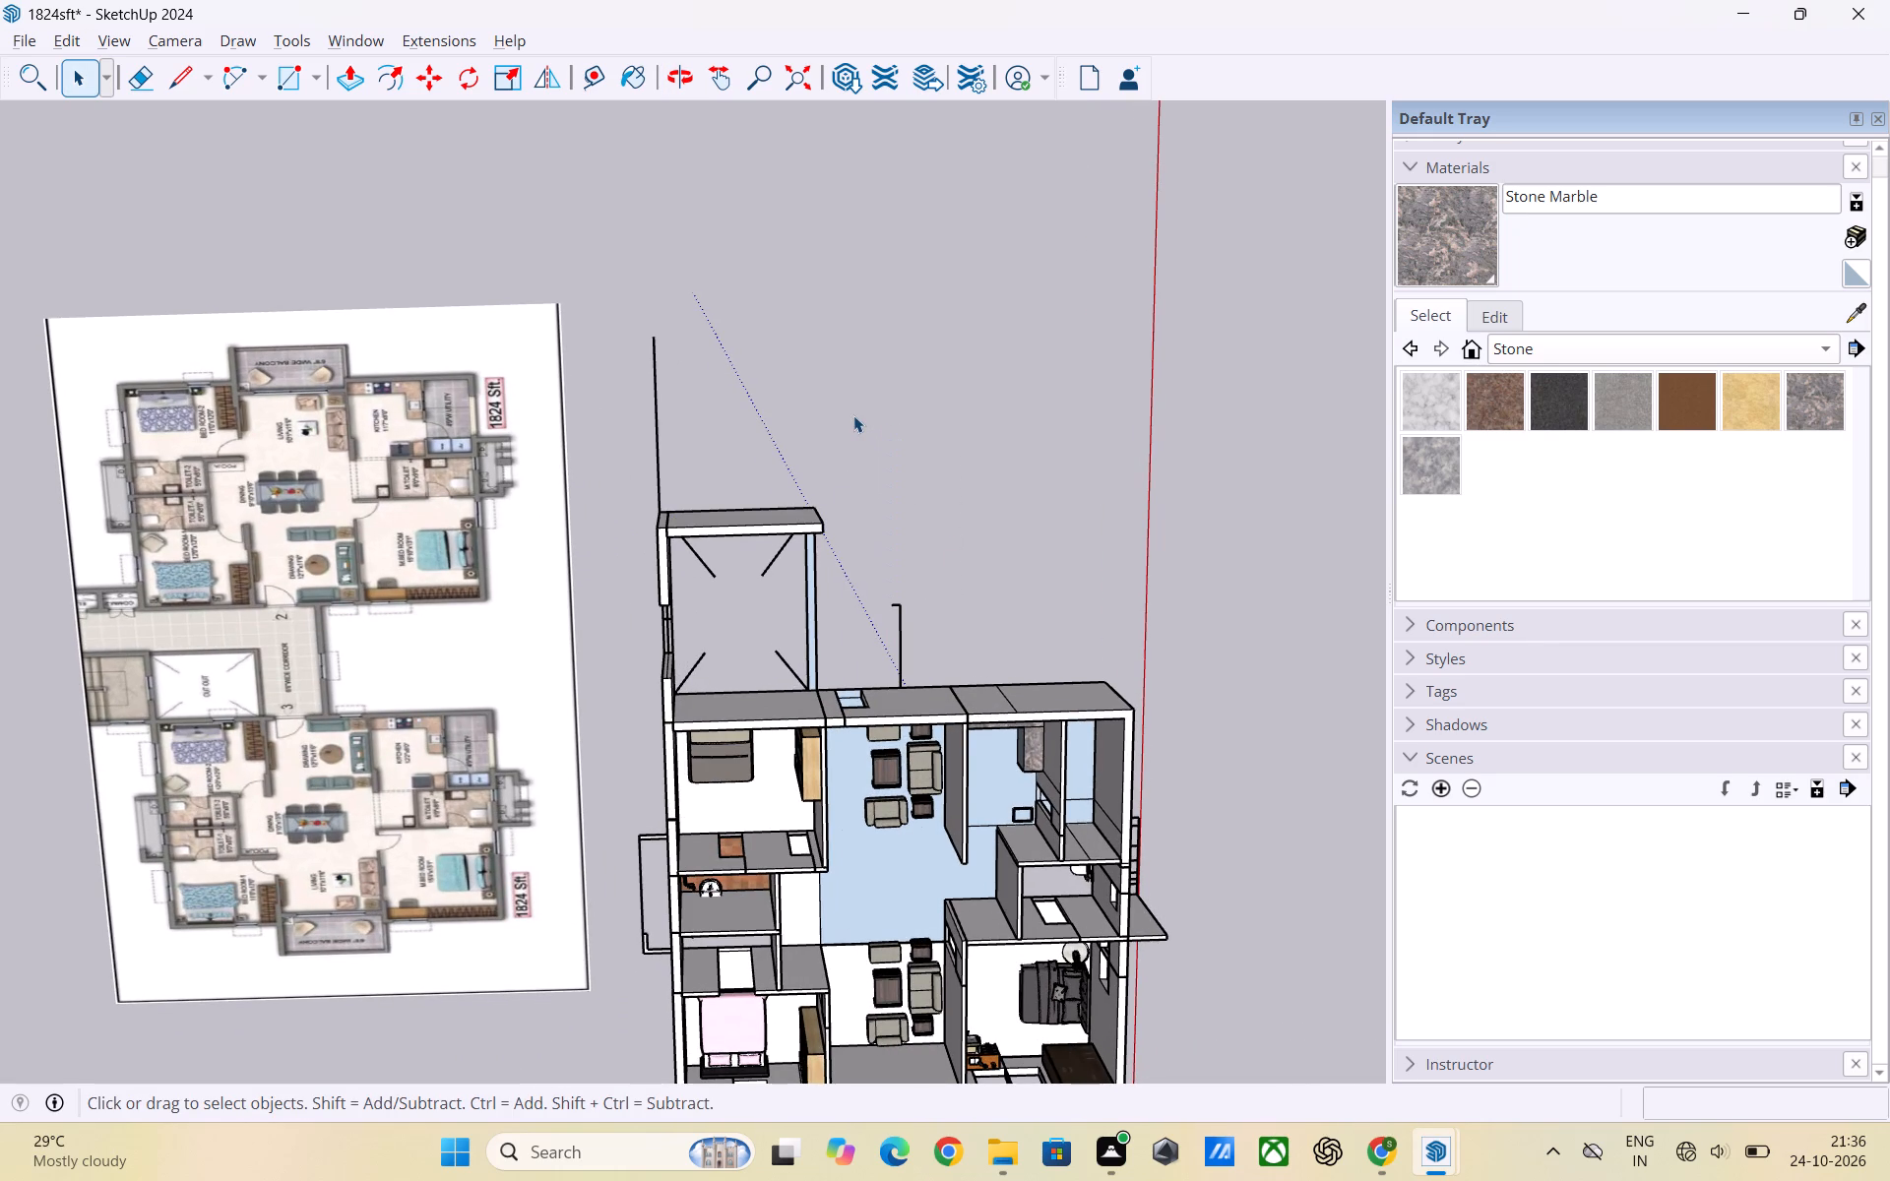
# Delete the last corridor wall line and its short end segment above the modelled unit.
pyautogui.moveTo(953, 633); pyautogui.dragTo(804, 589)
pyautogui.click(900, 554)
pyautogui.moveTo(869, 575); pyautogui.dragTo(951, 658)
pyautogui.scroll(1, 957, 628)
pyautogui.moveTo(935, 658); pyautogui.dragTo(859, 605)
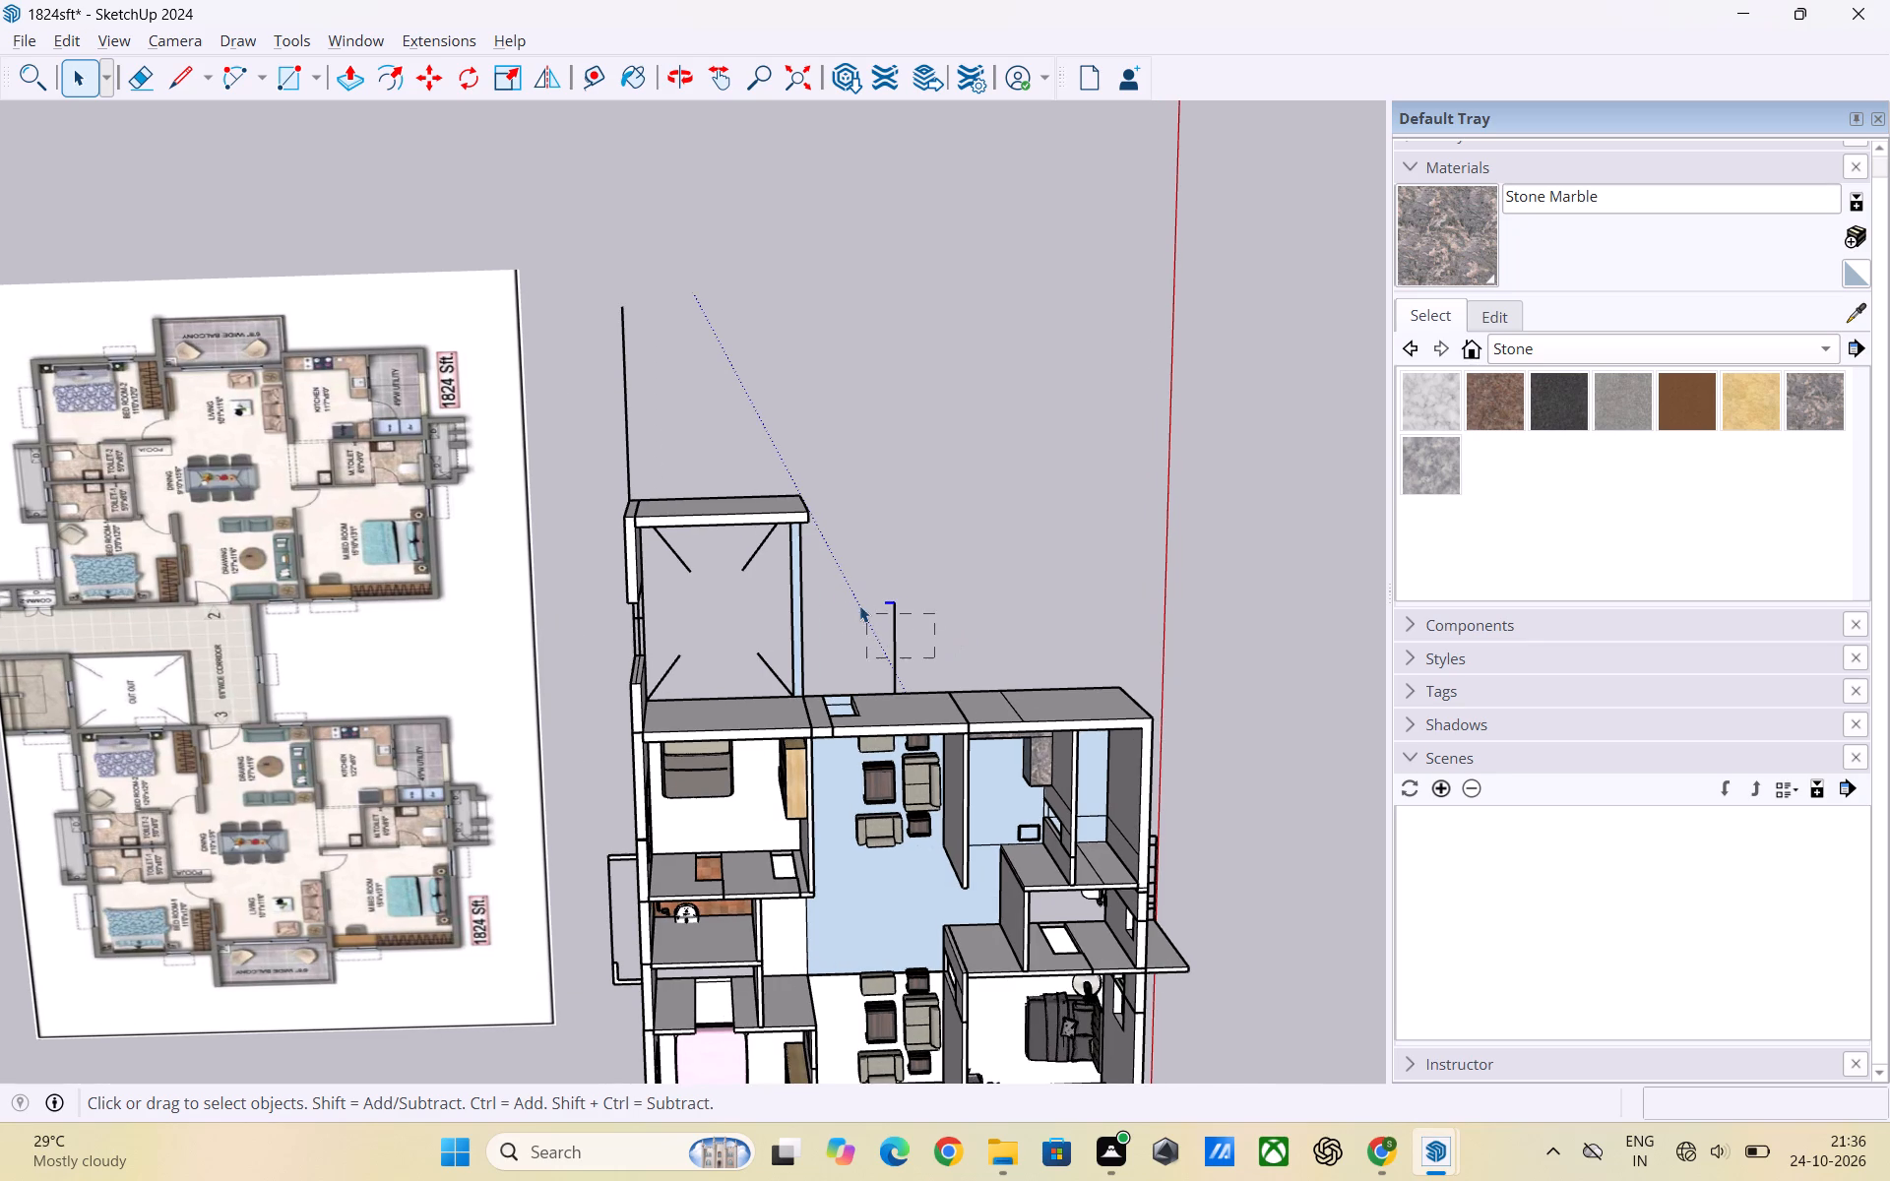
pyautogui.moveTo(859, 605); pyautogui.dragTo(857, 603)
pyautogui.press('Delete')
pyautogui.moveTo(869, 567); pyautogui.dragTo(931, 639)
pyautogui.moveTo(935, 639); pyautogui.dragTo(866, 573)
pyautogui.press('Delete')
# Examine the leftover wall line extending beyond the cut-out shaft.
pyautogui.scroll(-4, 866, 573)
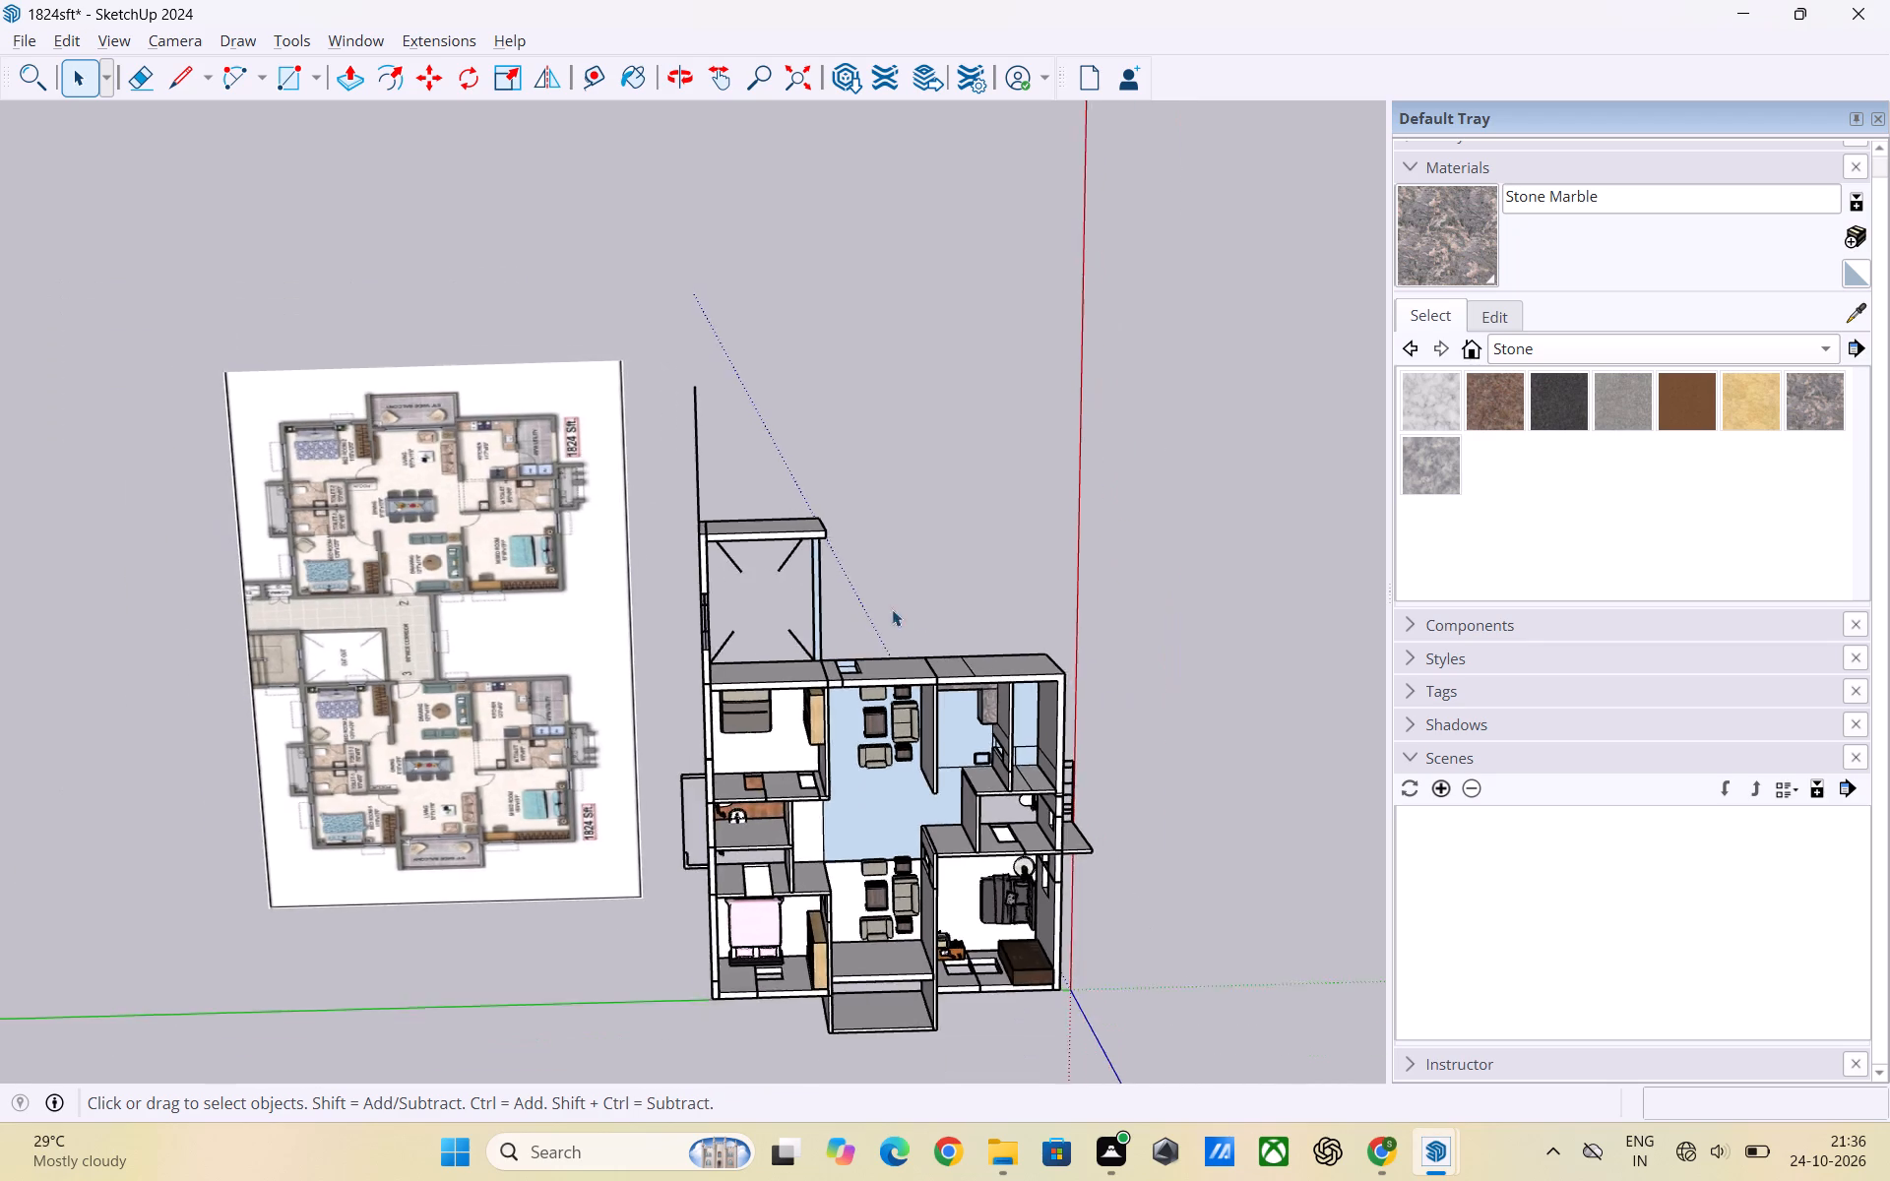
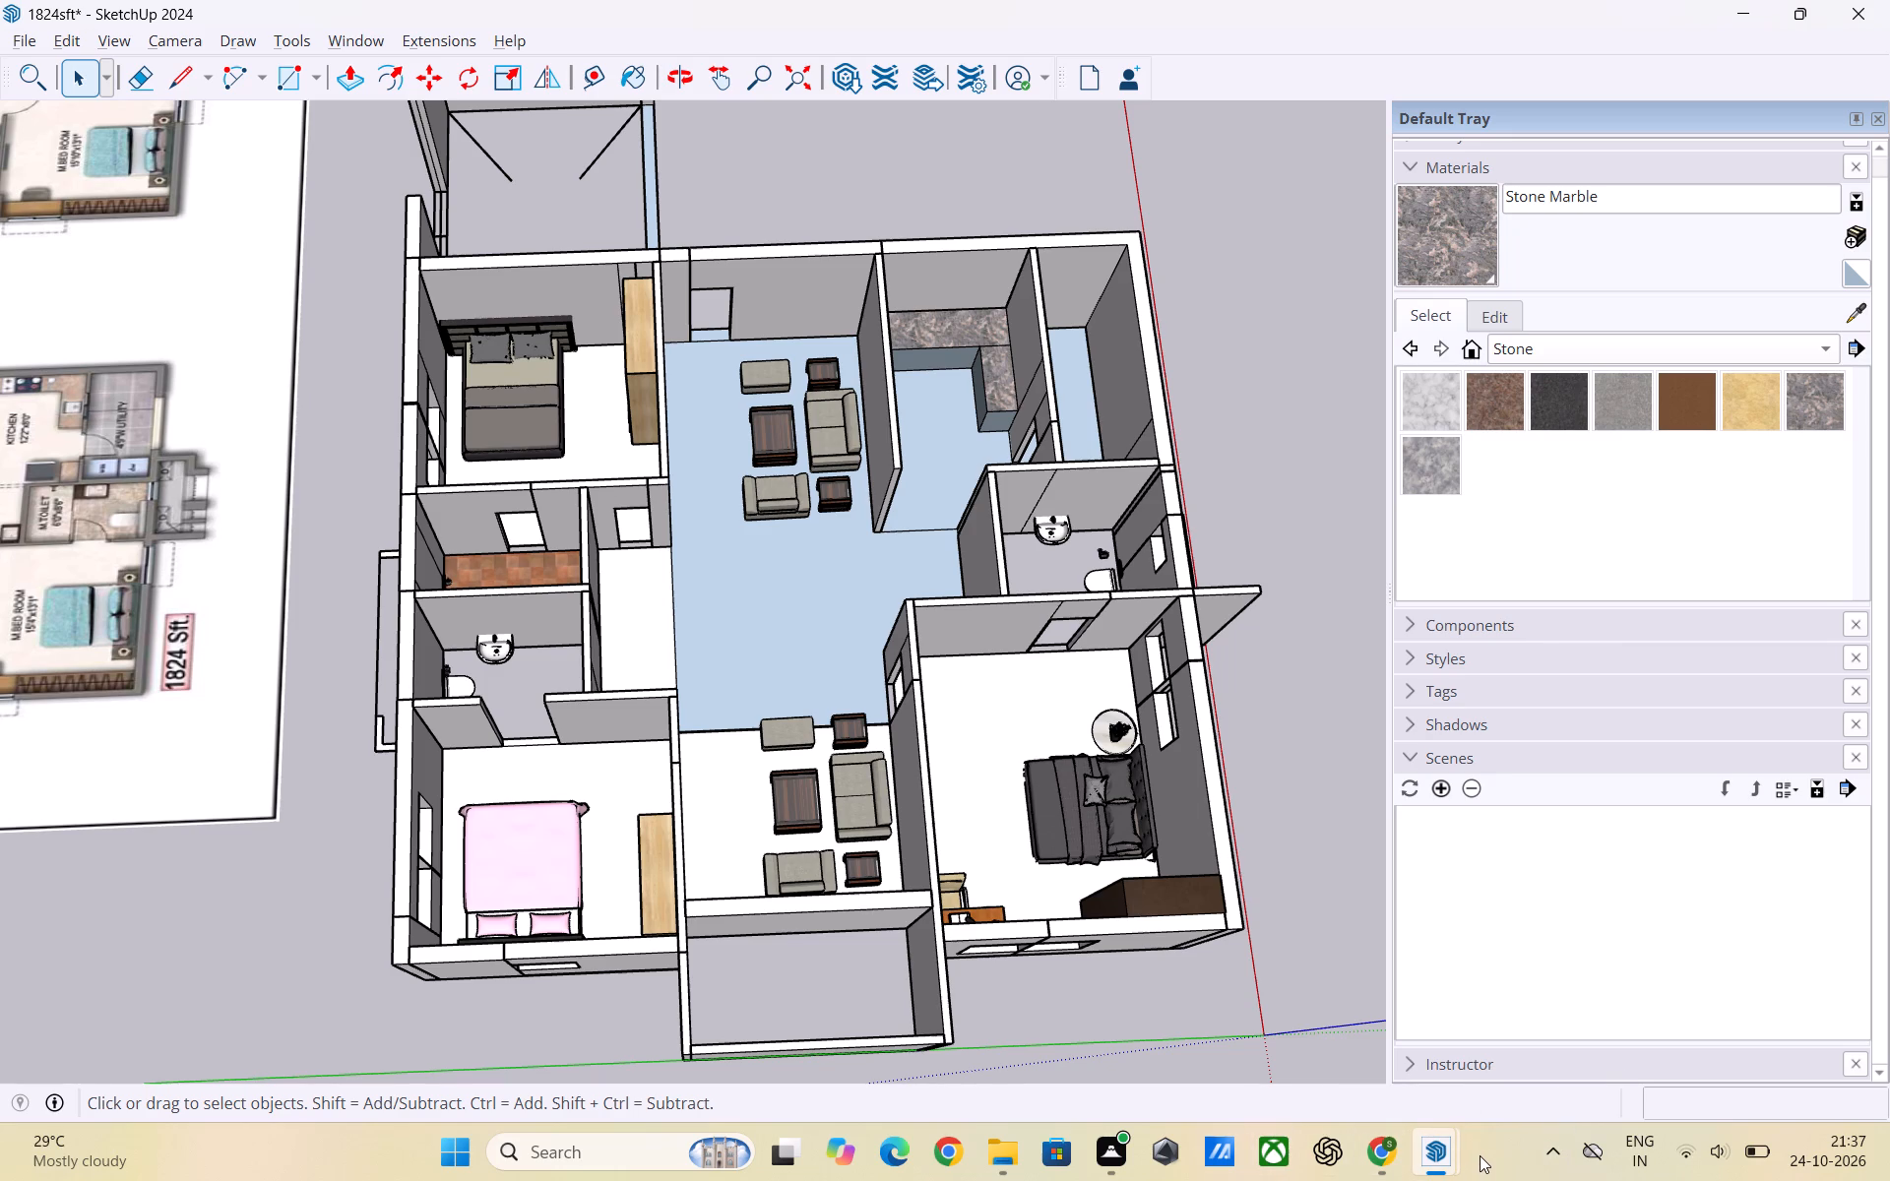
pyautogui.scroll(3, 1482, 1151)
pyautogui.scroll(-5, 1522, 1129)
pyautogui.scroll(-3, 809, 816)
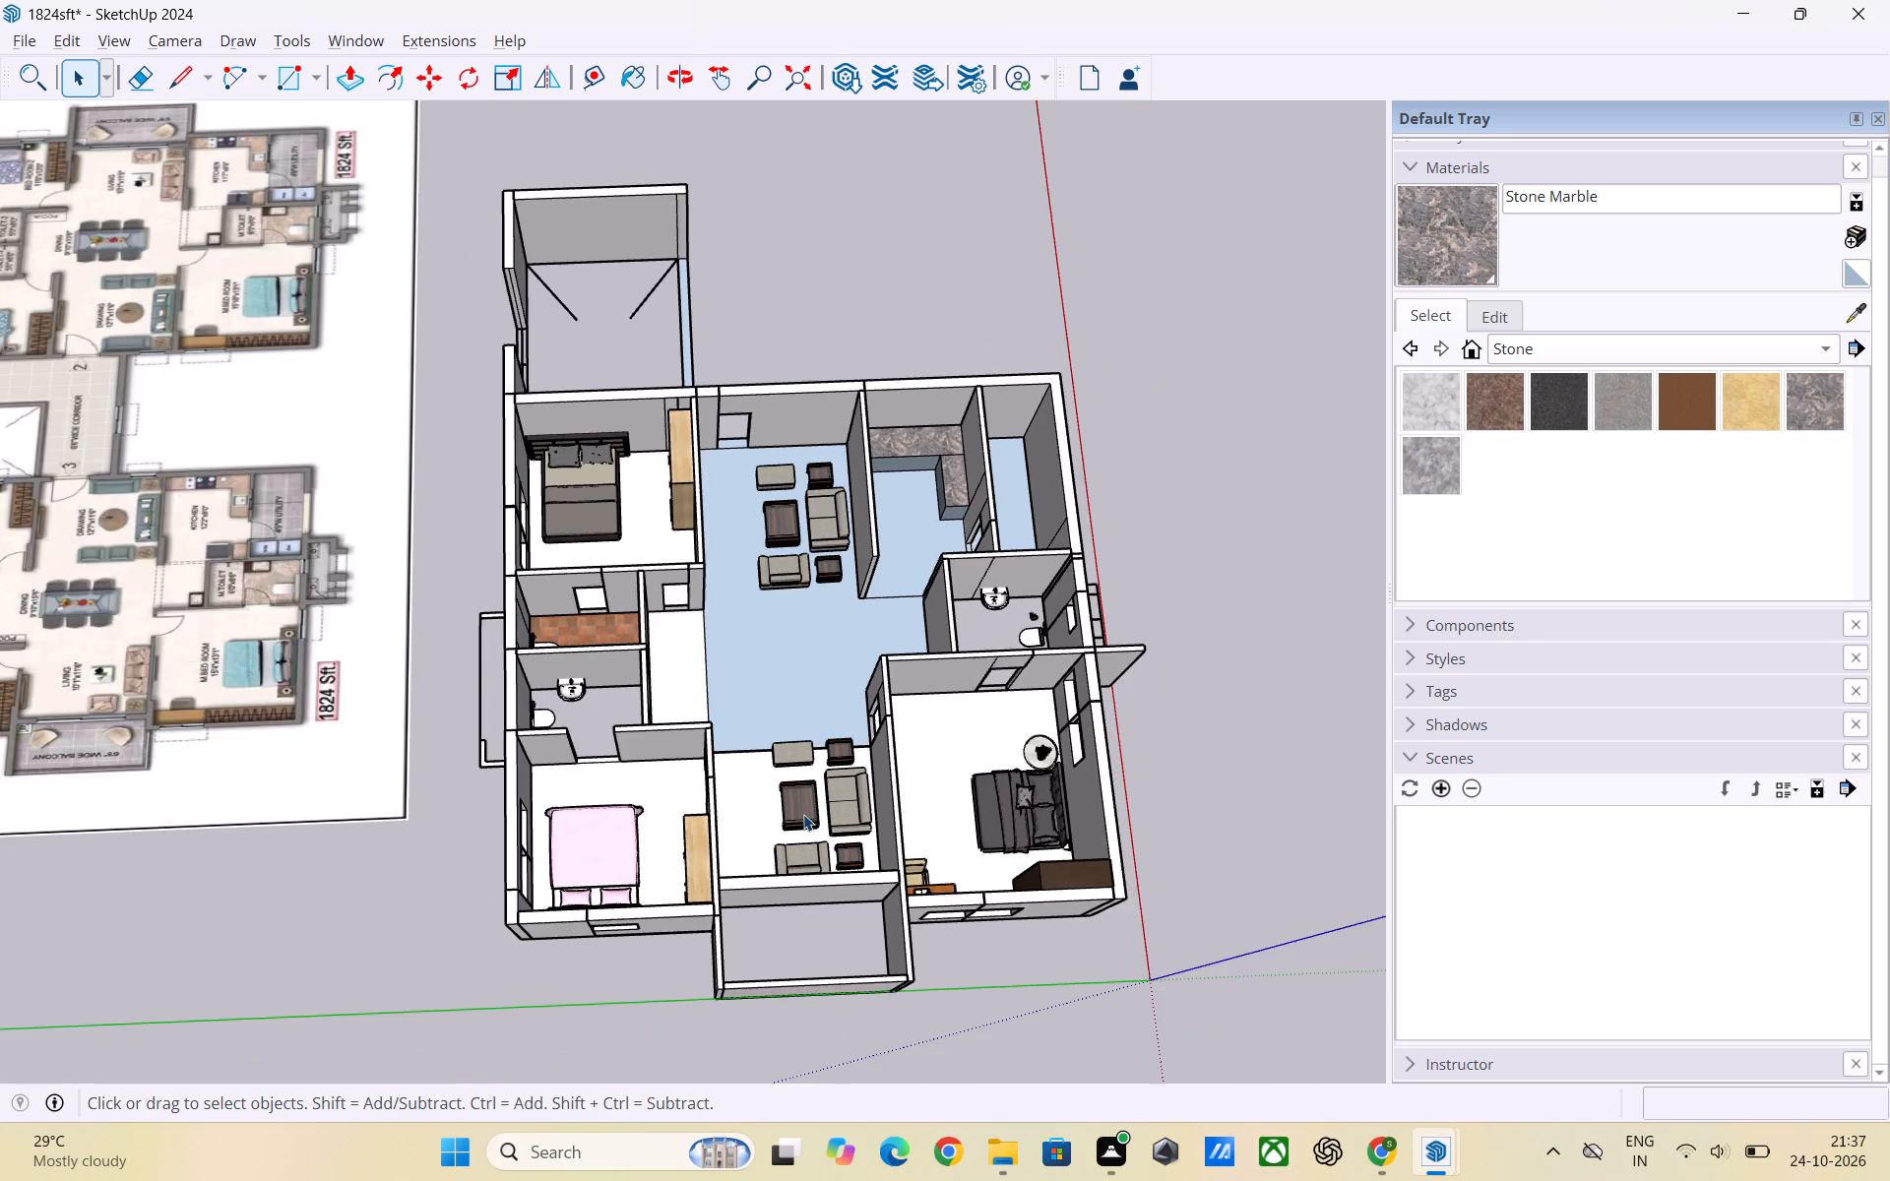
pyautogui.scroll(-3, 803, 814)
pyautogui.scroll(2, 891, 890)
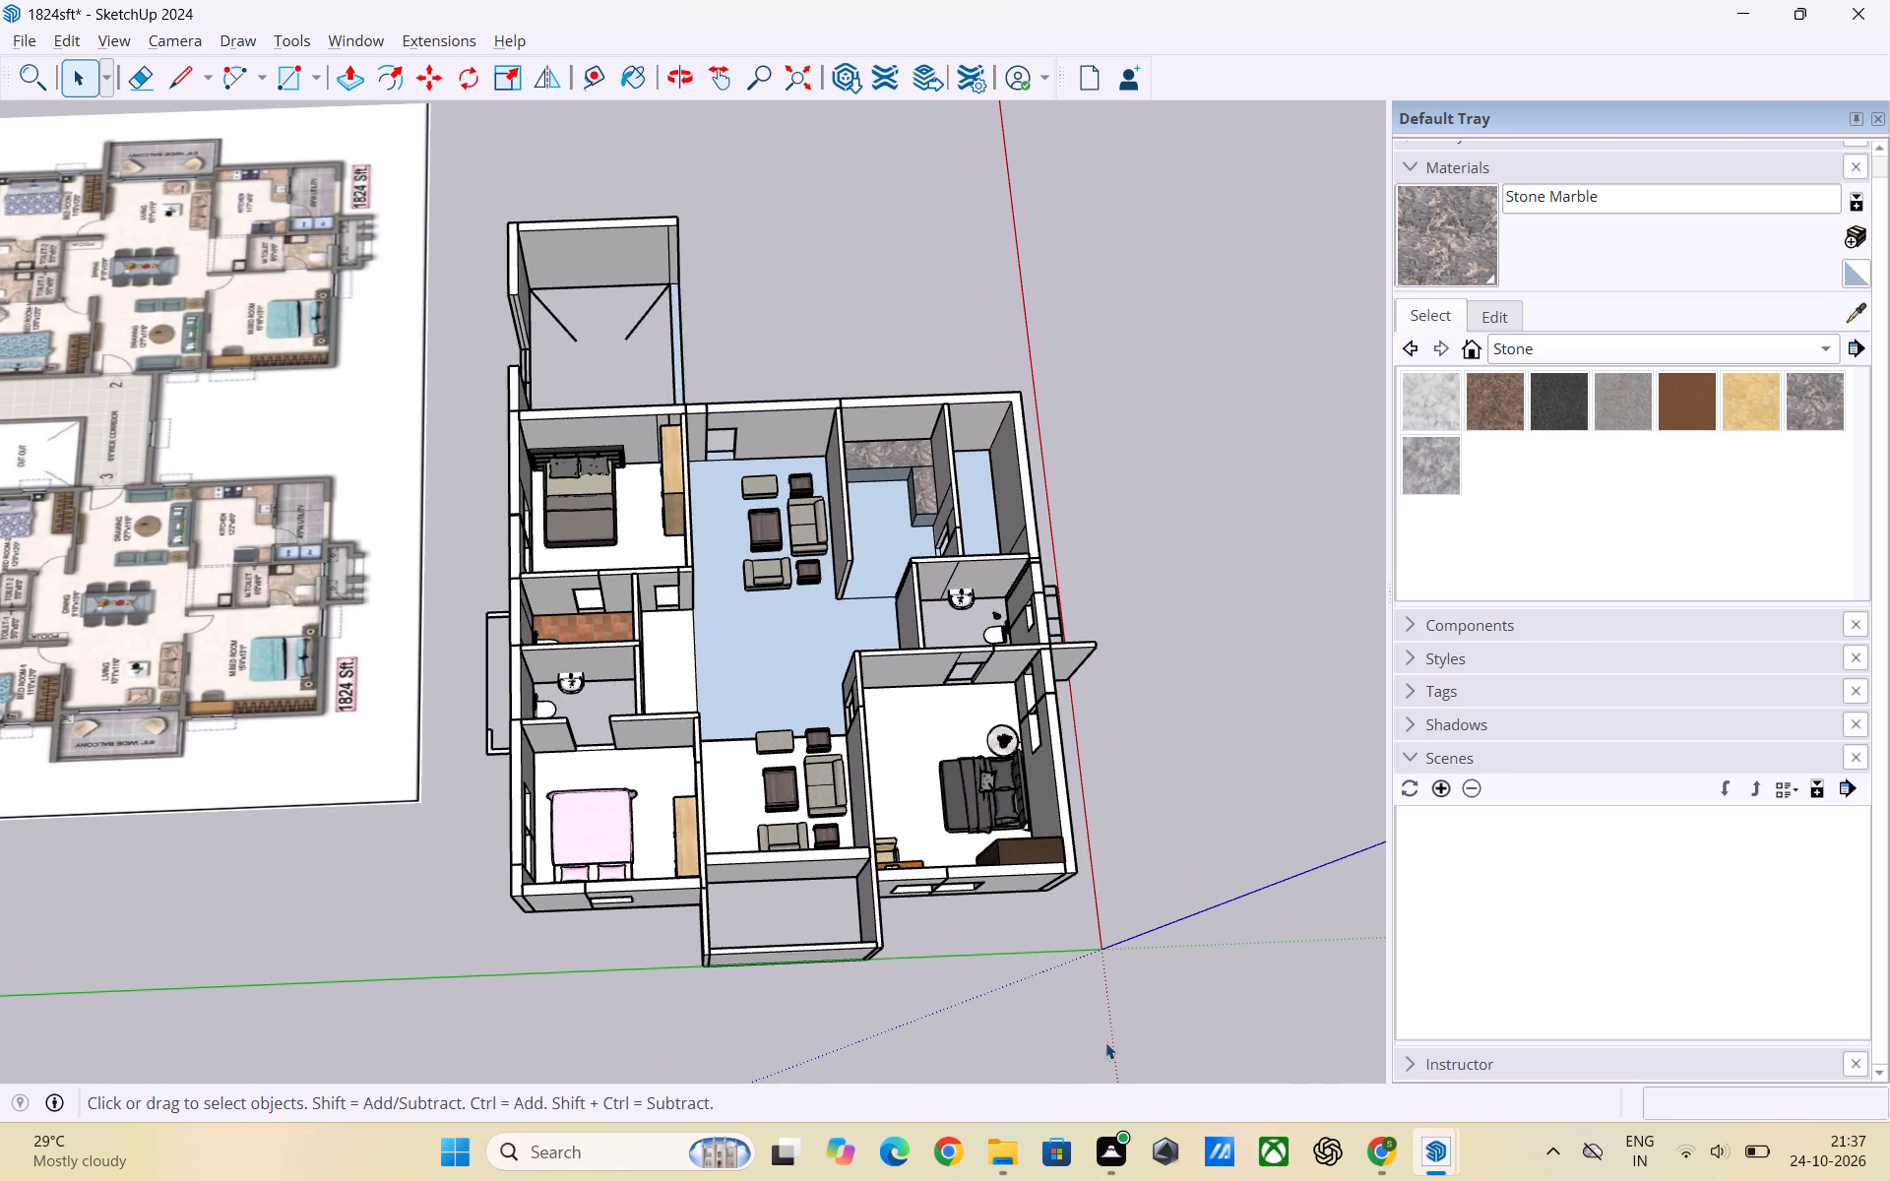
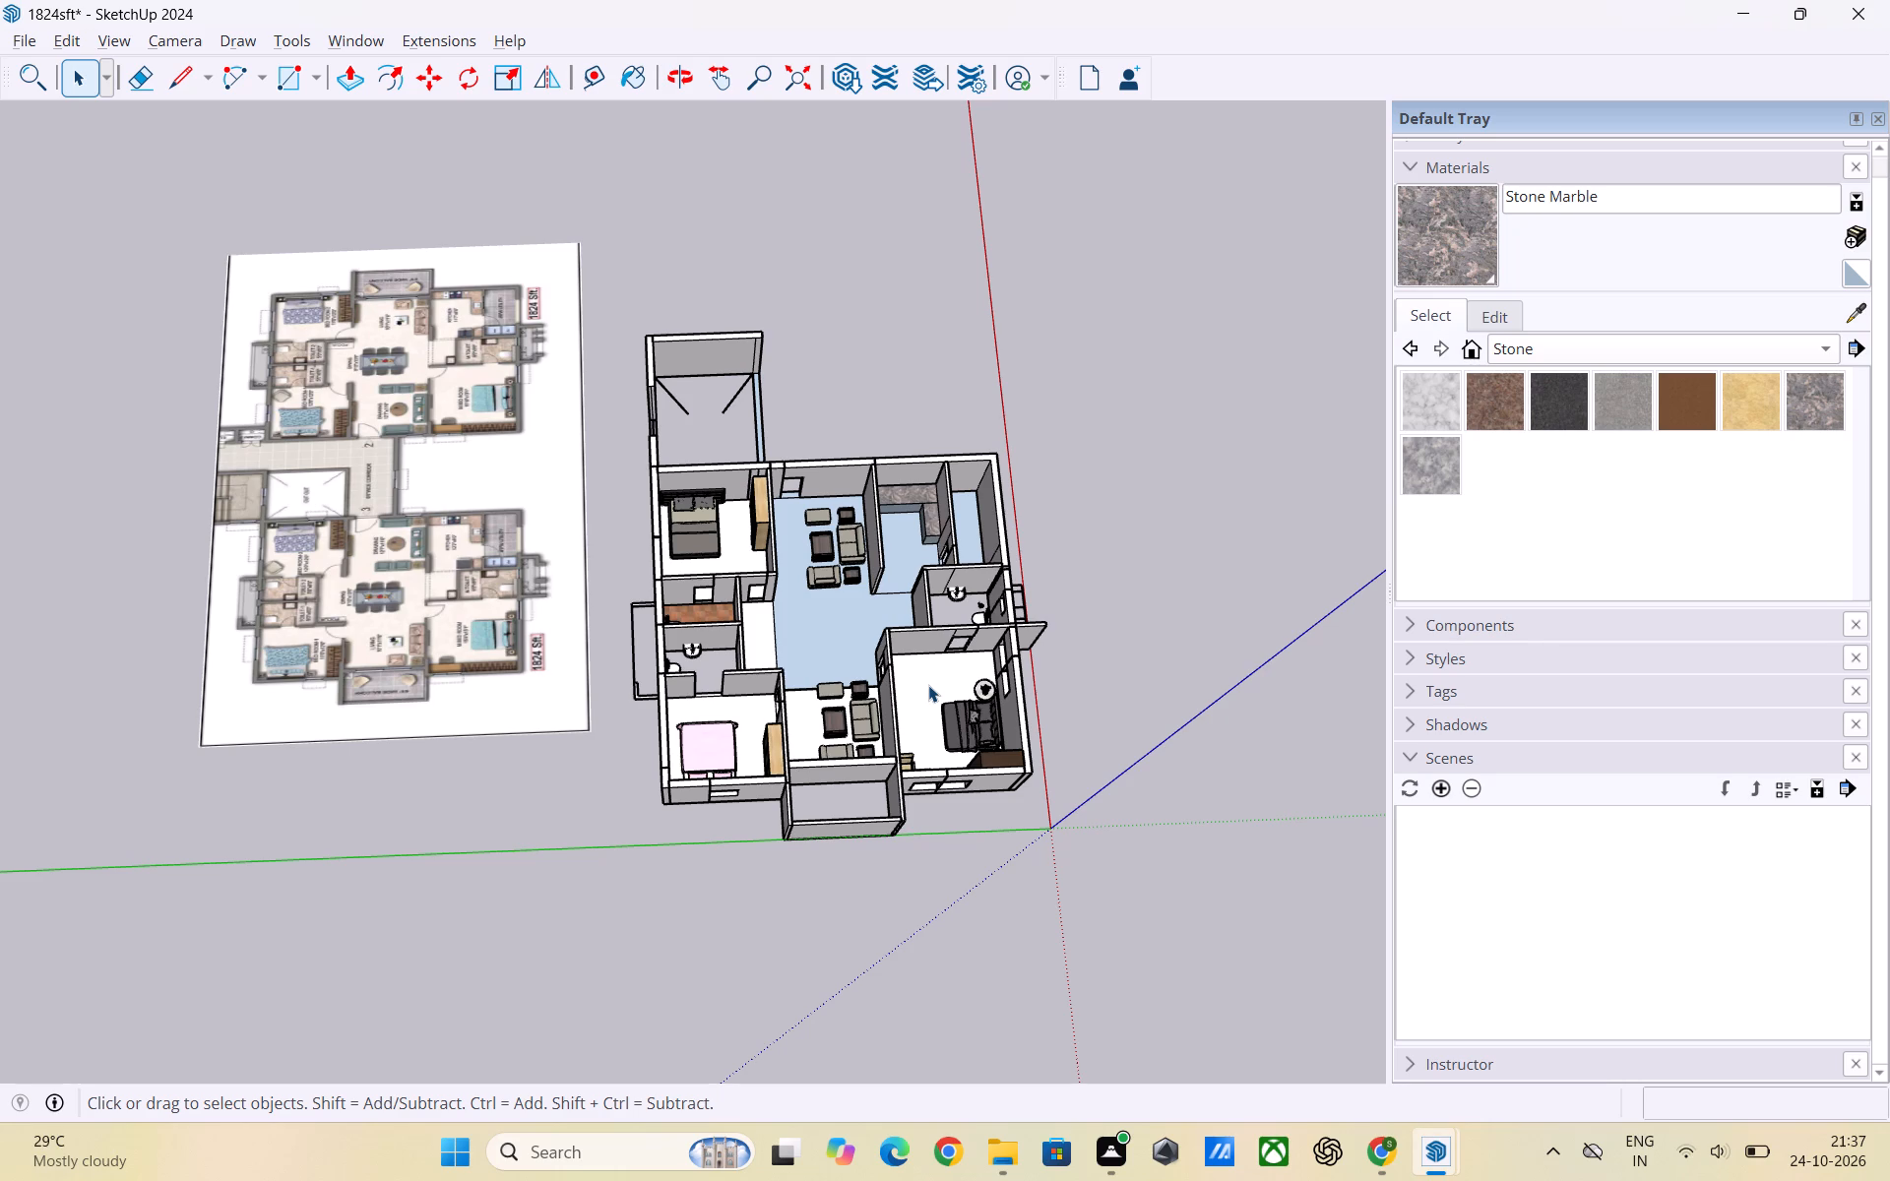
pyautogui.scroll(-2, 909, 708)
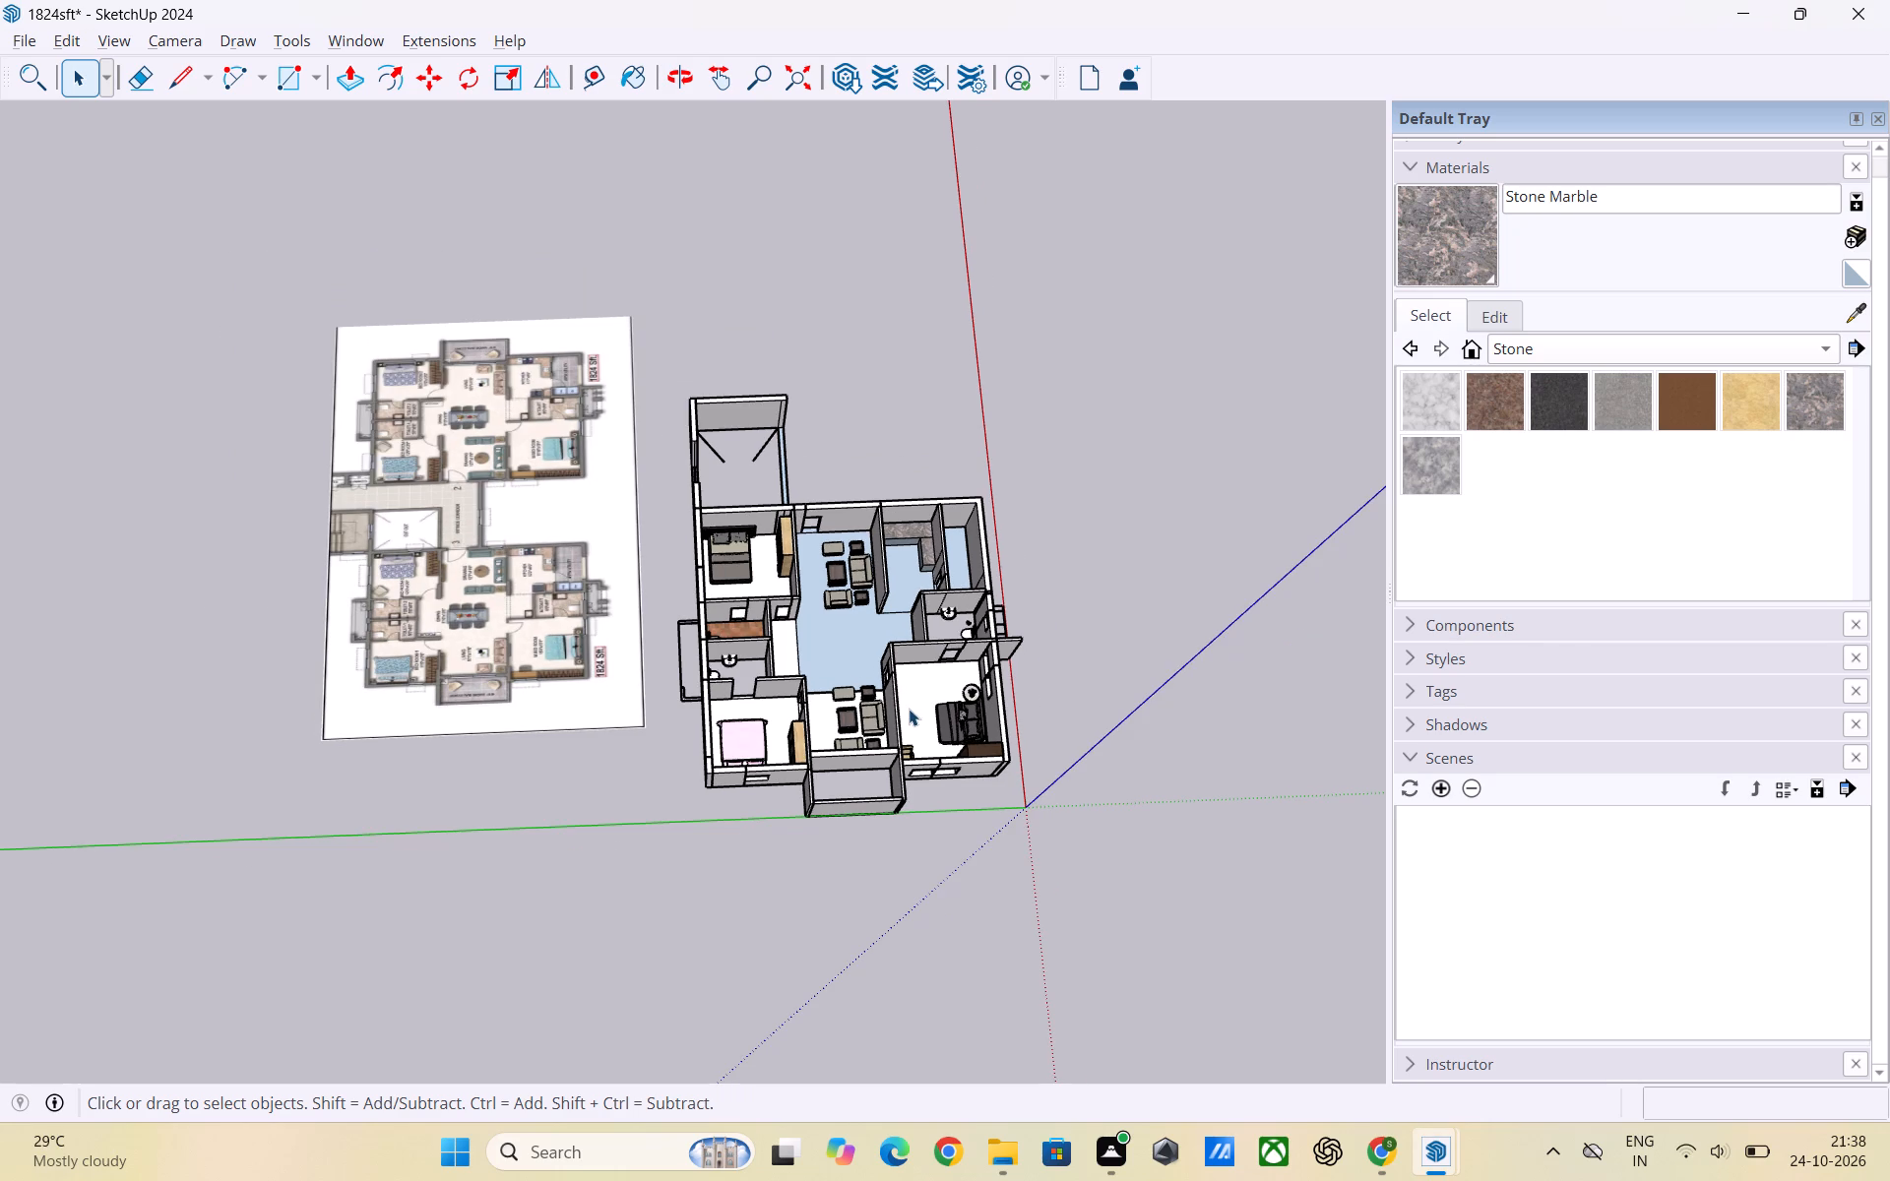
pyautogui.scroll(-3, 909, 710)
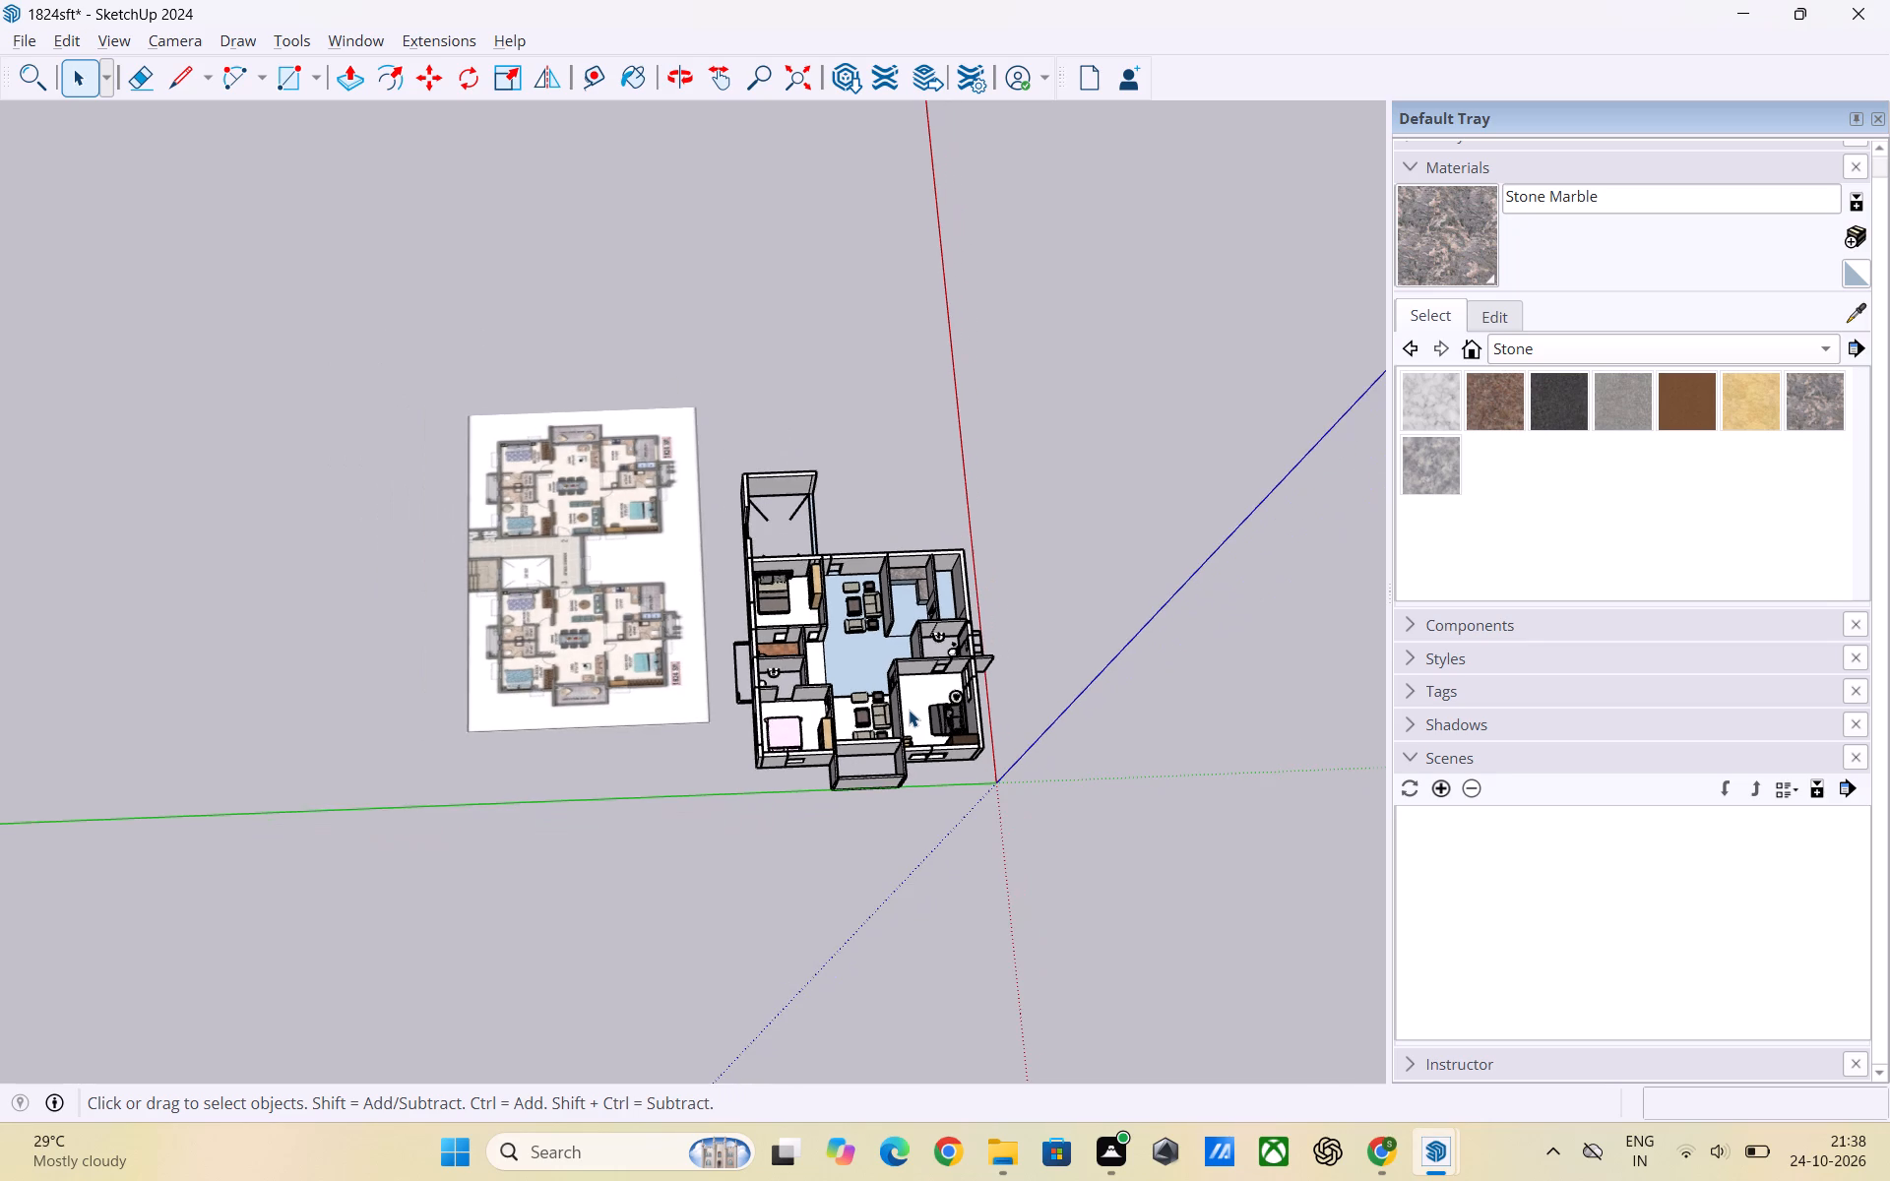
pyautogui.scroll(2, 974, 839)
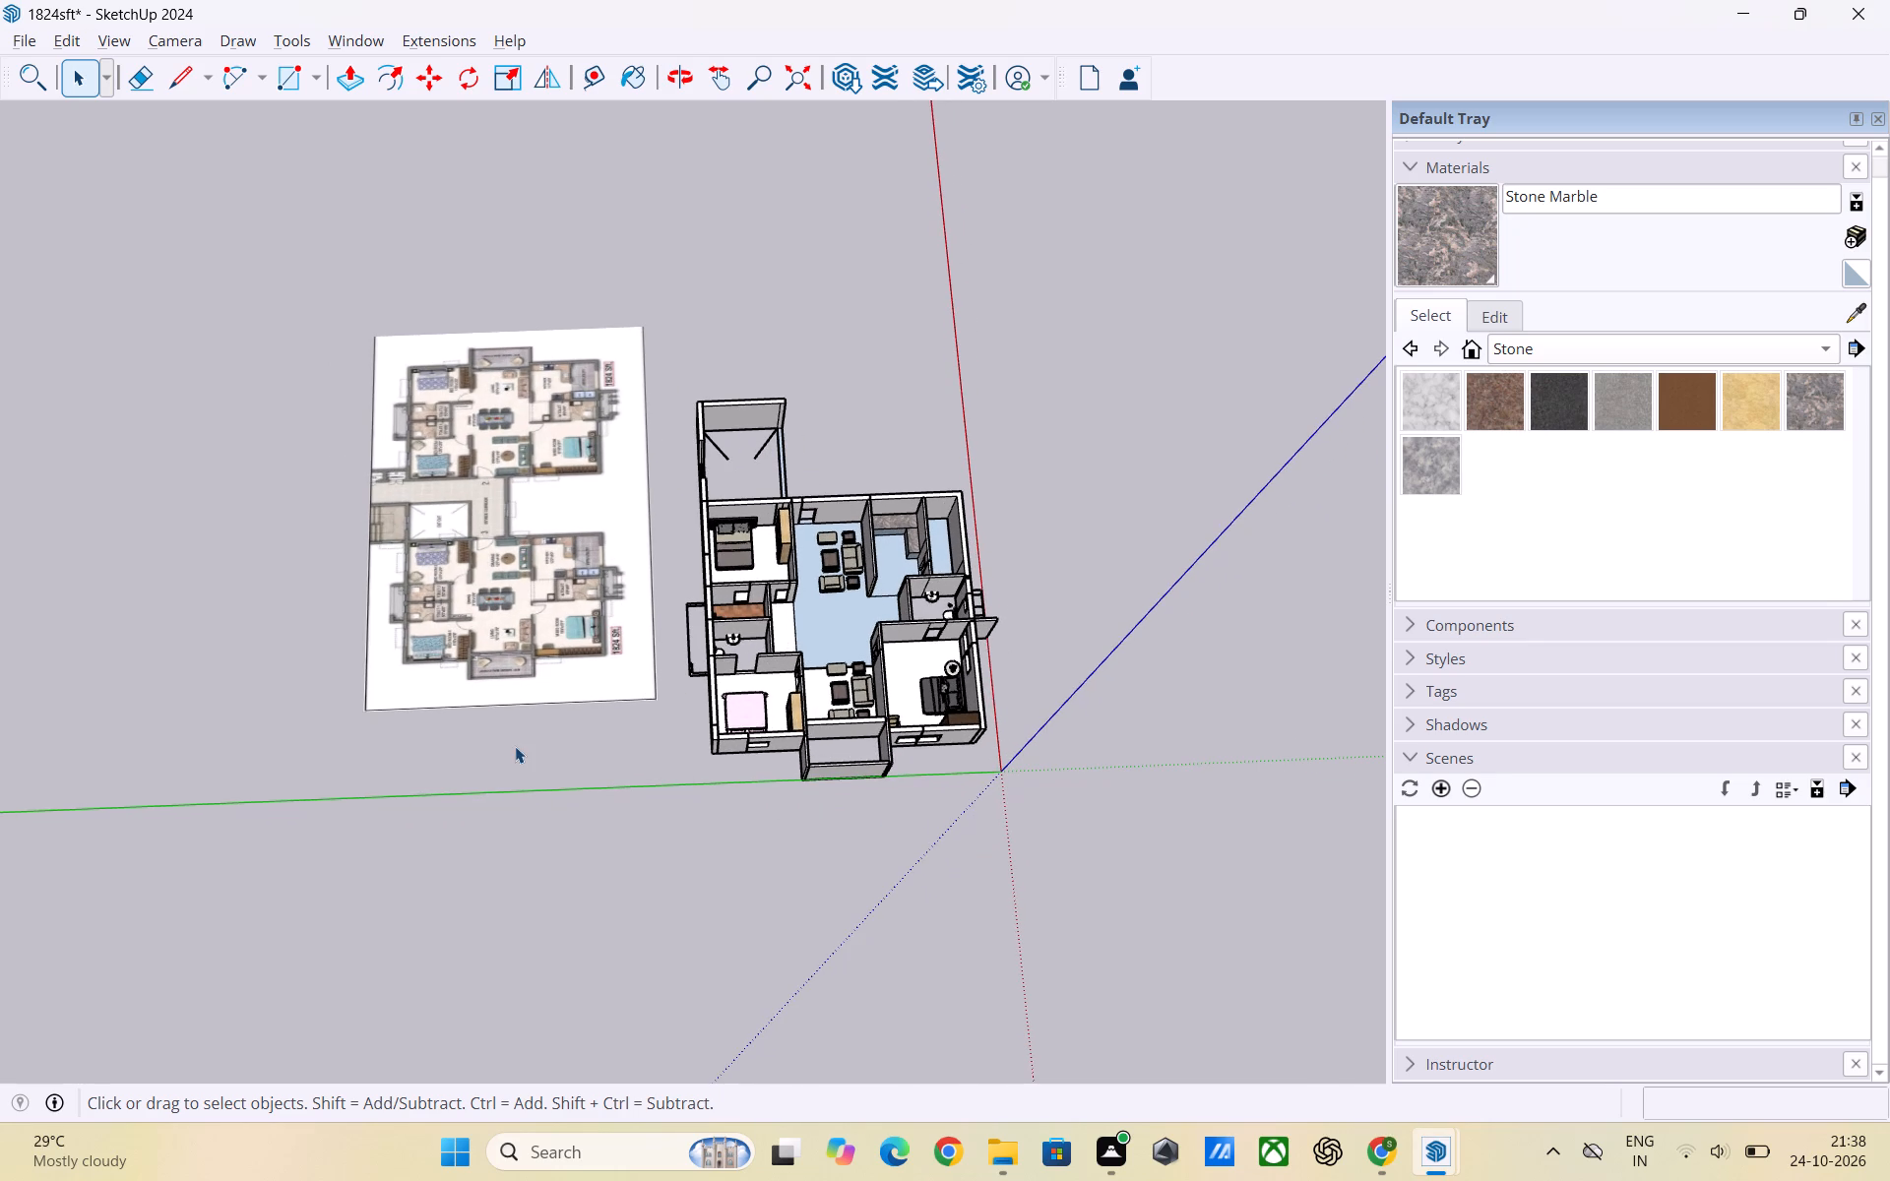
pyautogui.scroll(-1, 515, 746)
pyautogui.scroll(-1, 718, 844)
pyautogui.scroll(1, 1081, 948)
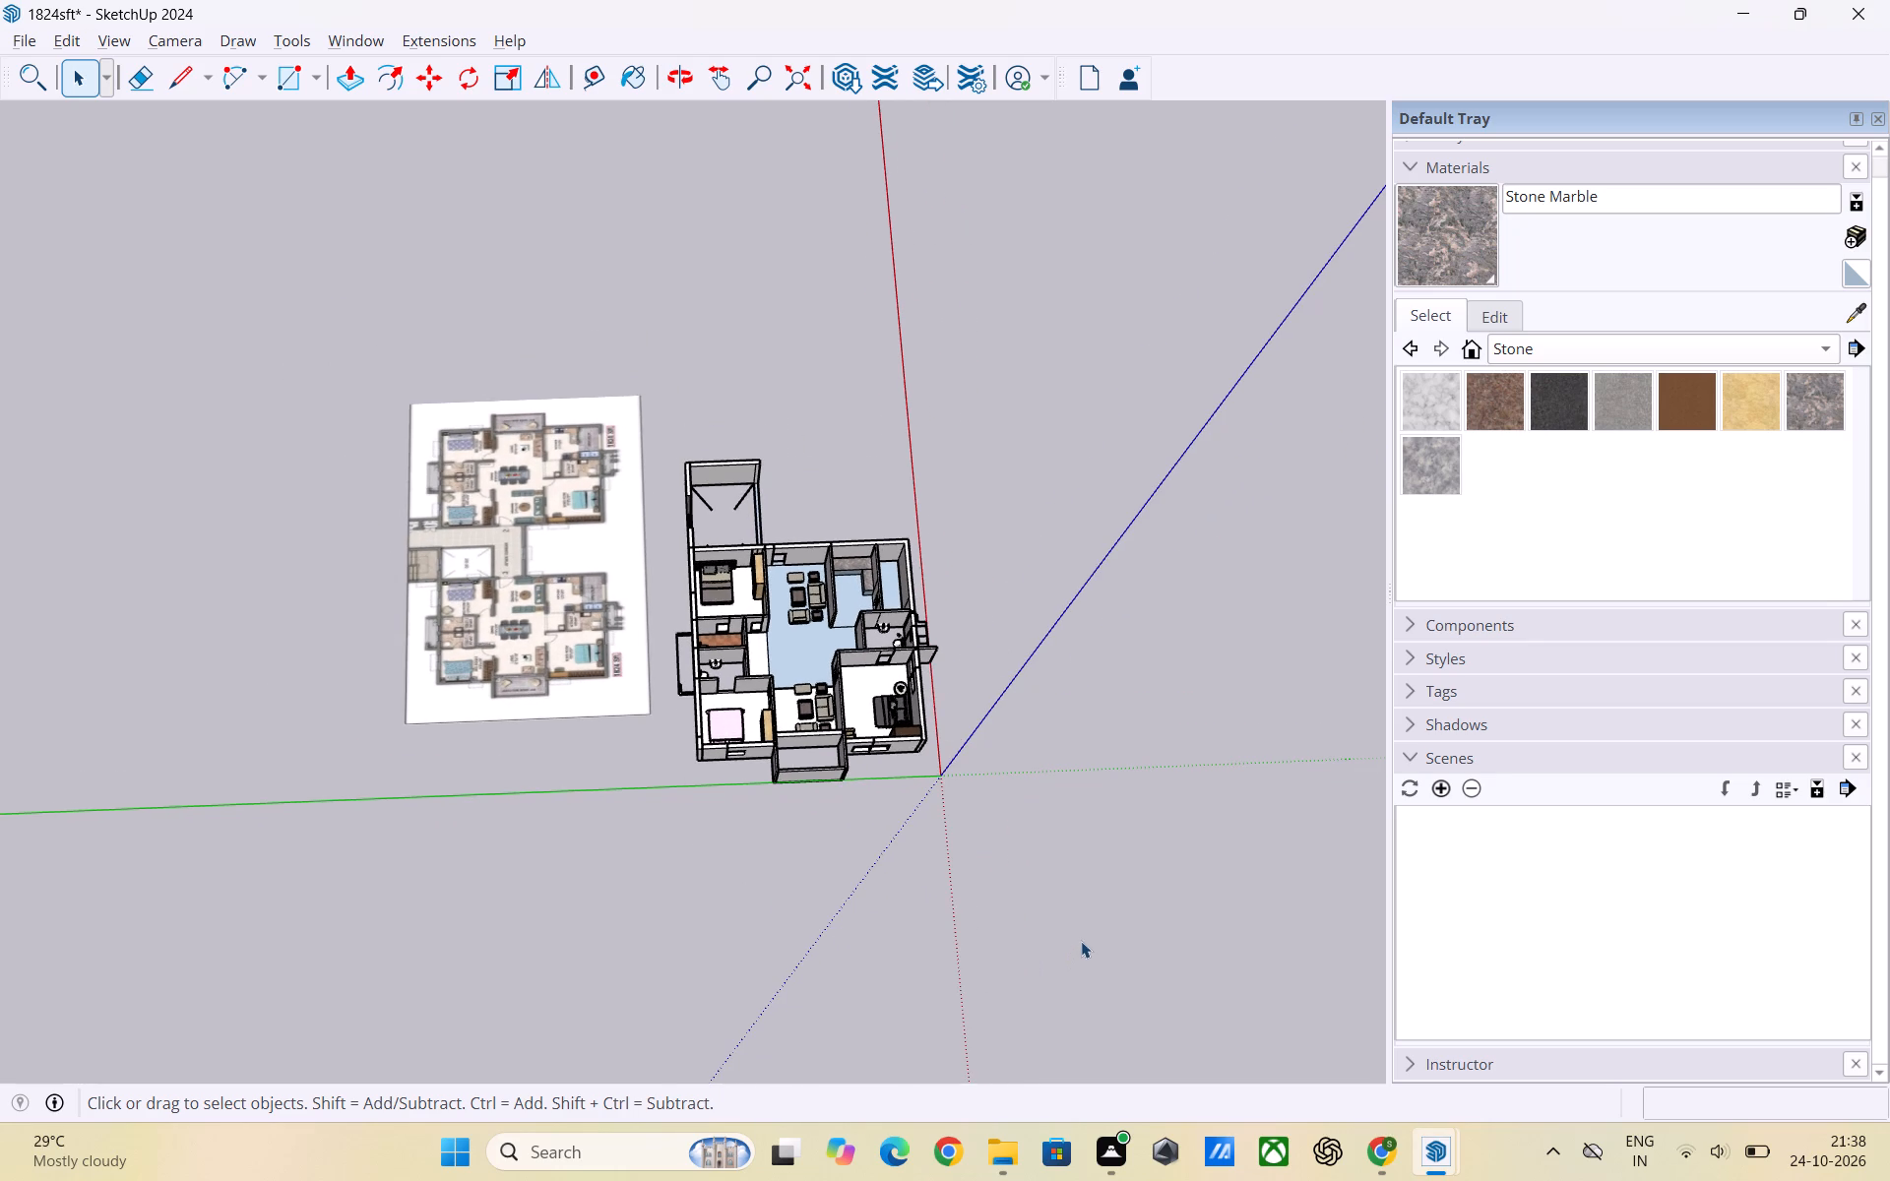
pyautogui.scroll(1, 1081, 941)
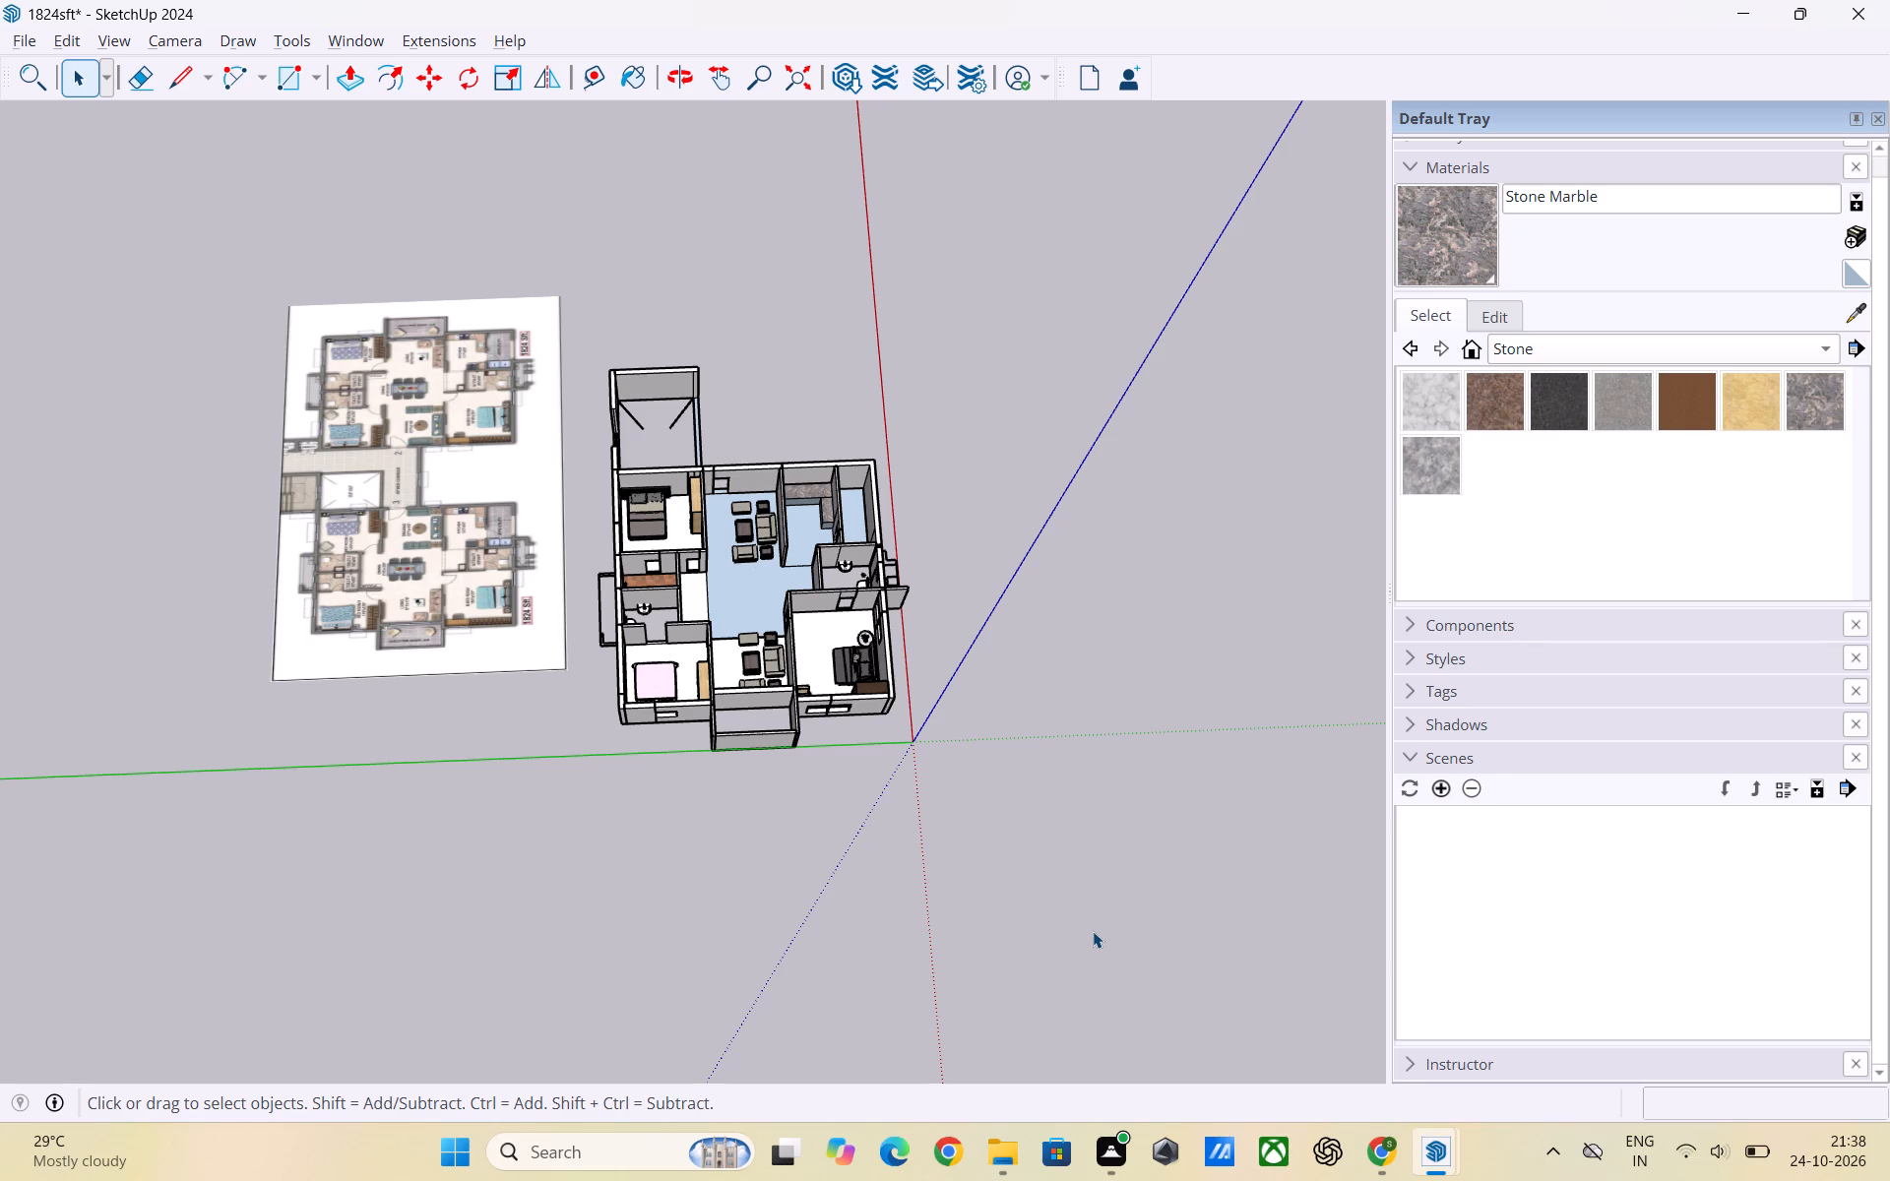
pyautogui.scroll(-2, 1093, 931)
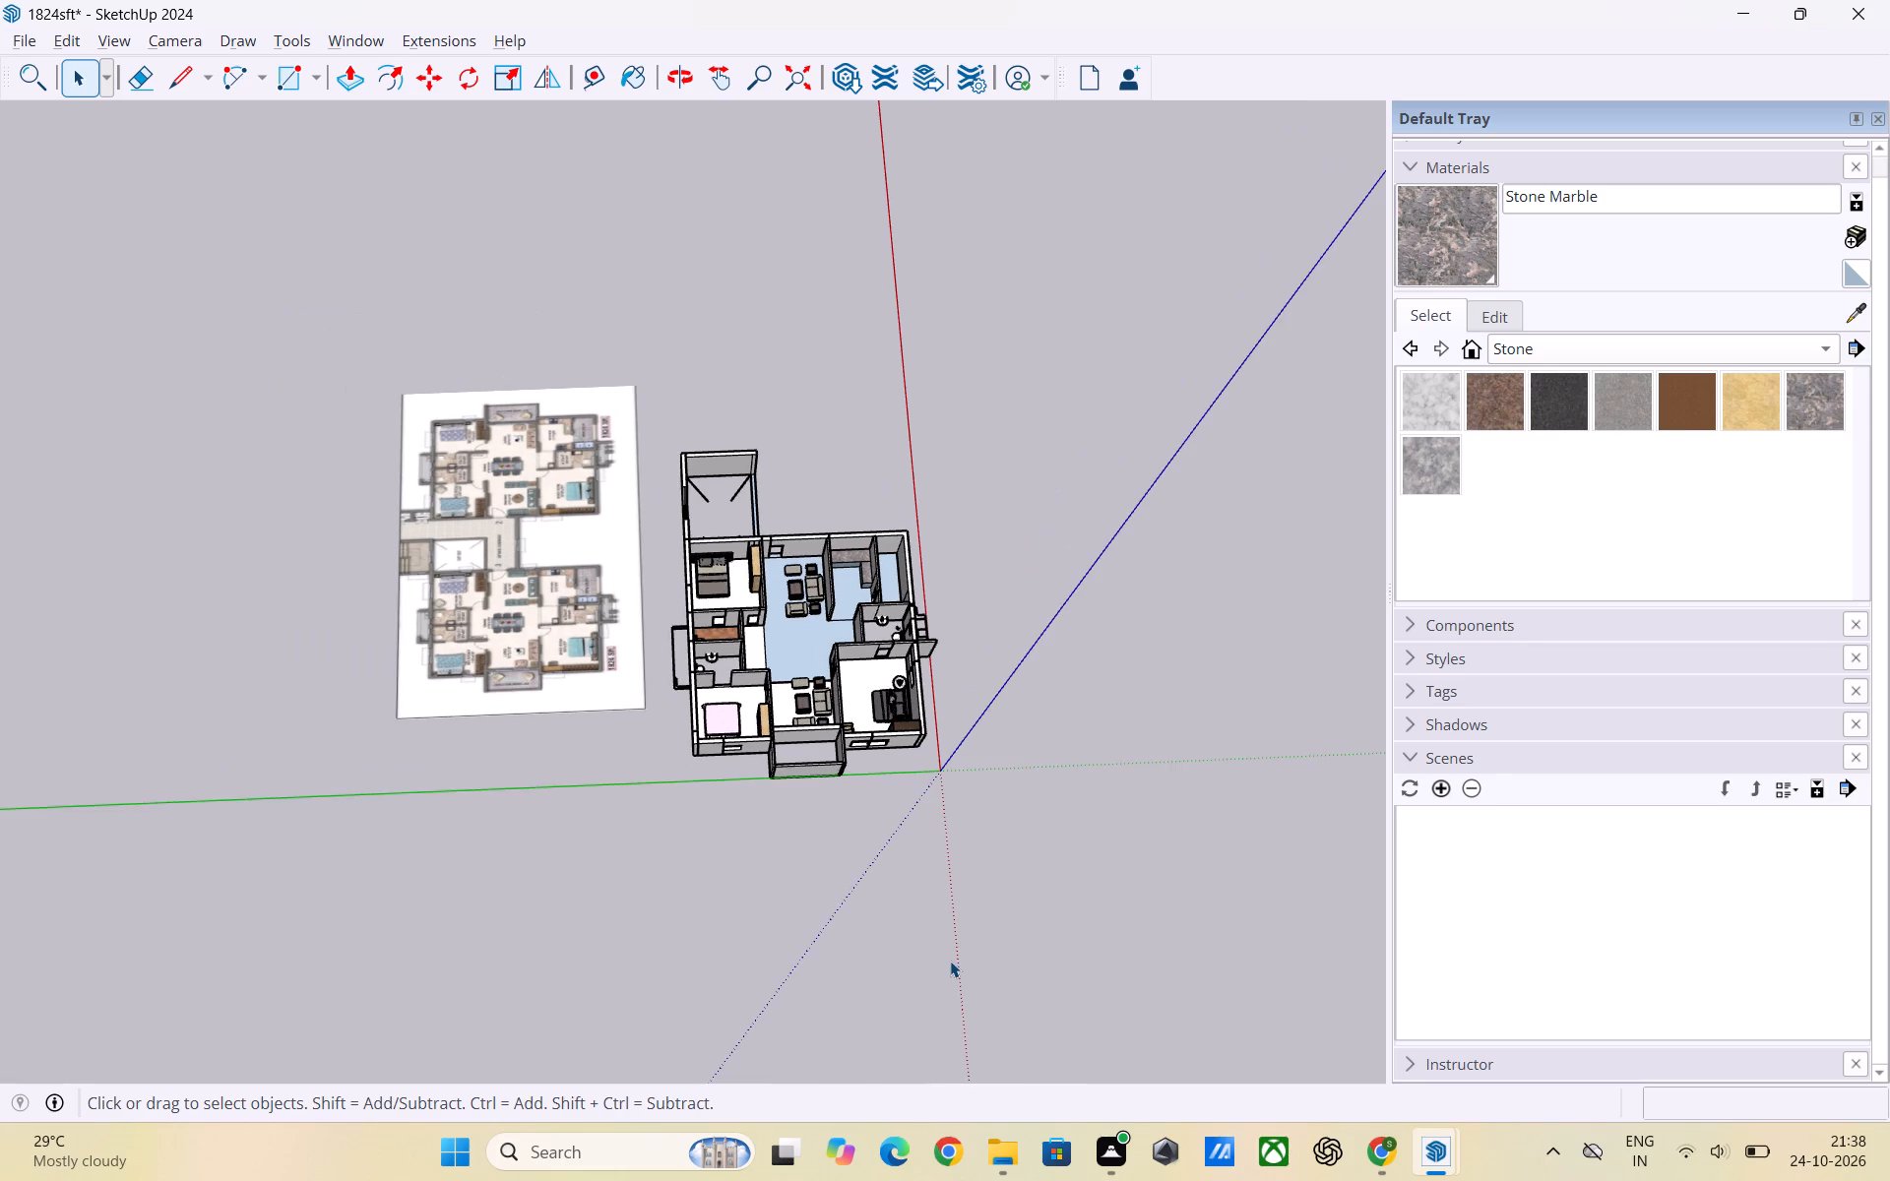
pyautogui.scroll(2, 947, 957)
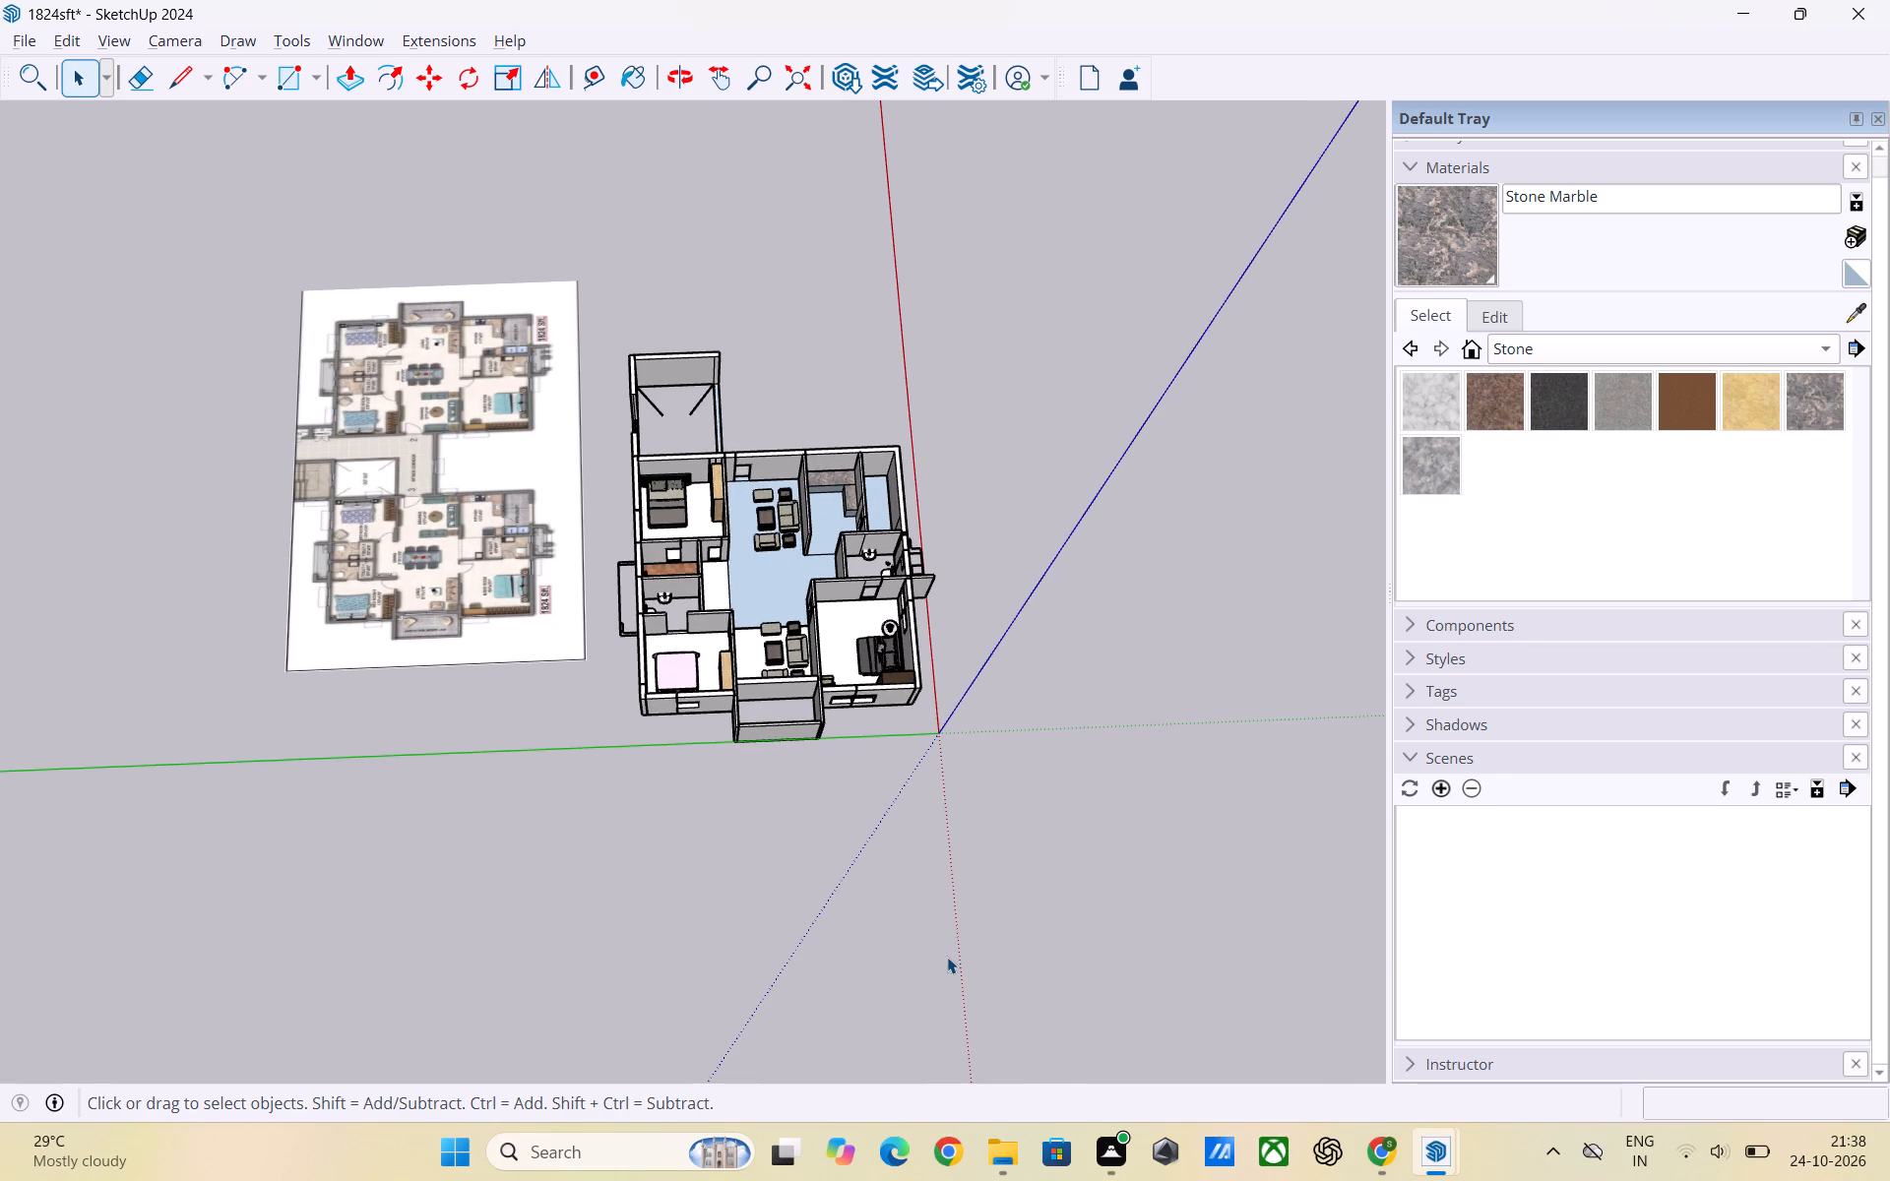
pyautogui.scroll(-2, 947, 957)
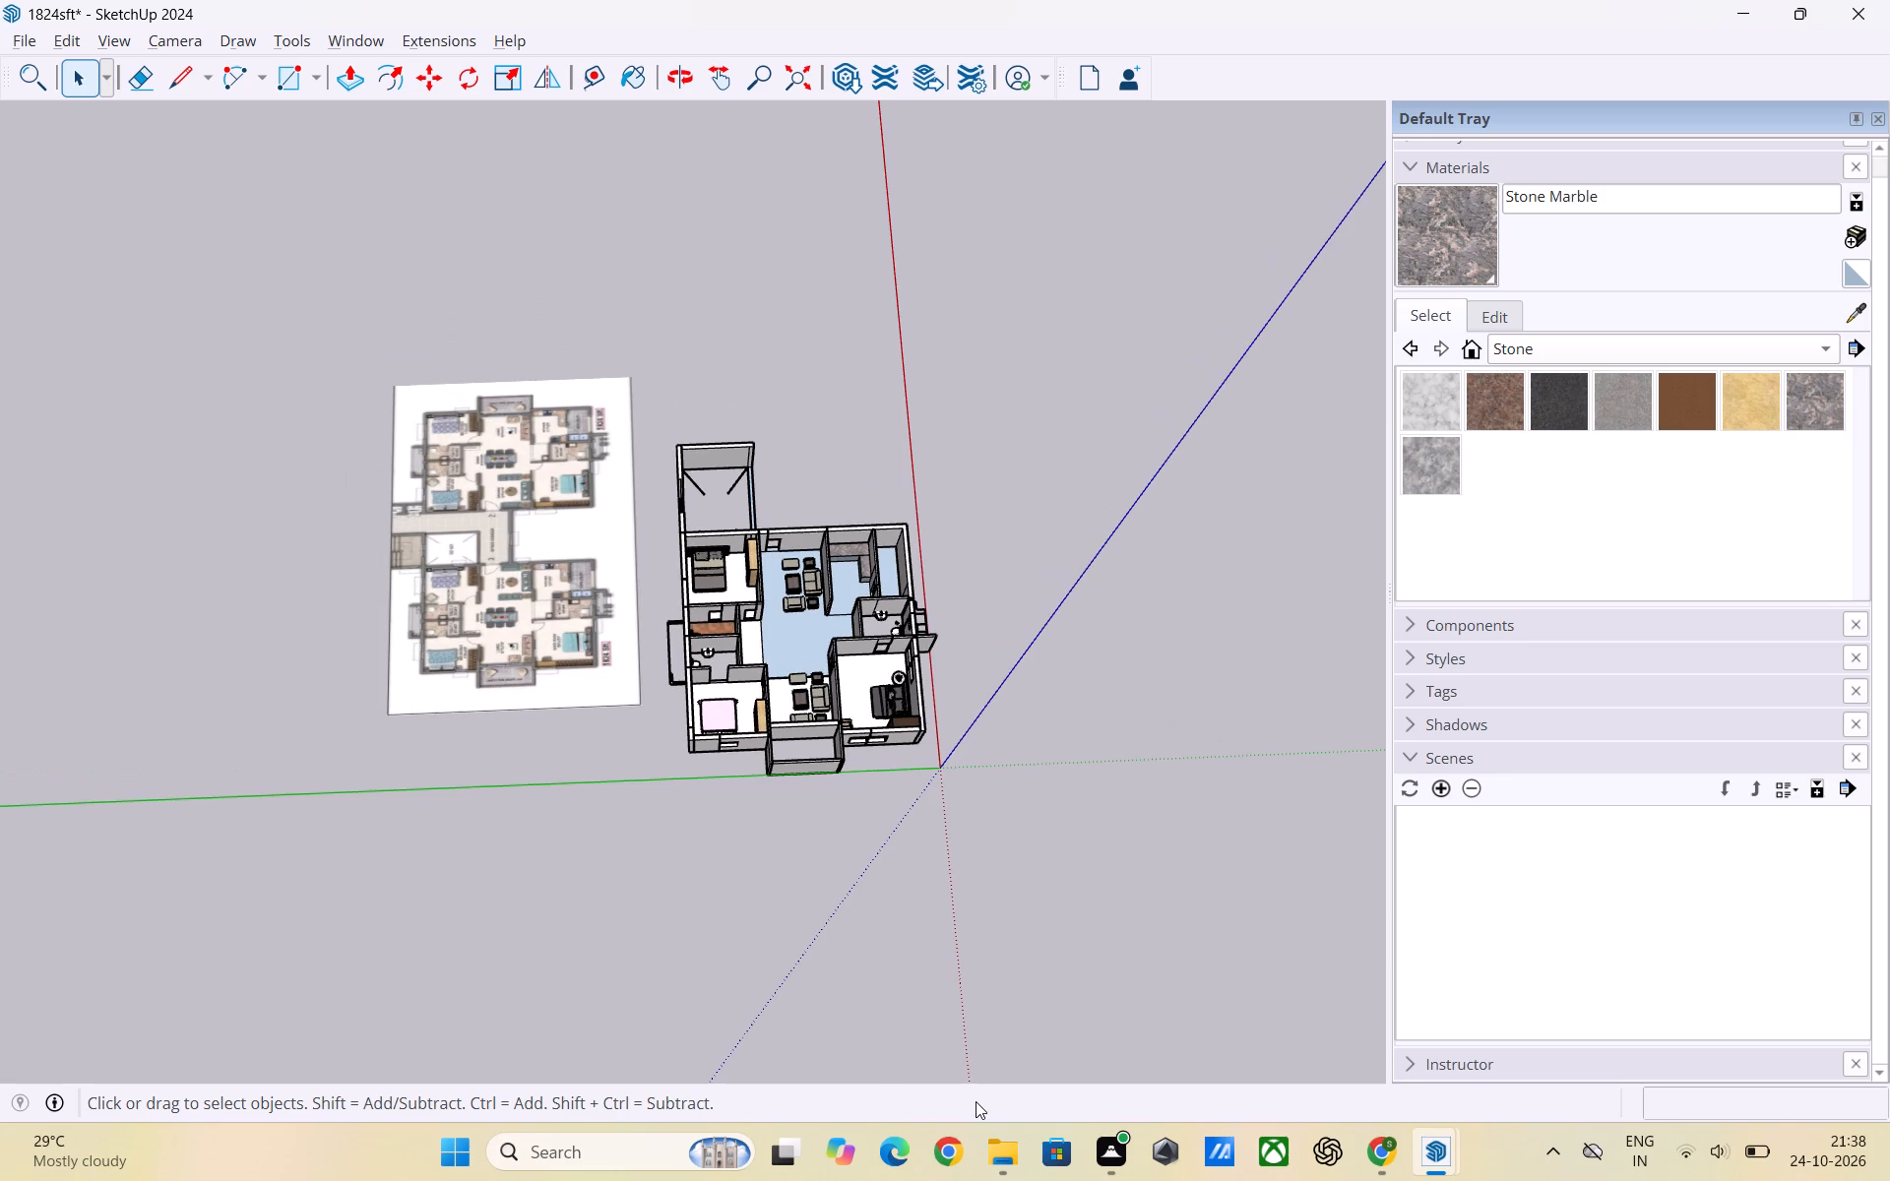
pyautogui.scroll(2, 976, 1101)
# Examine the furnished apartment's rooms and outer walls from above, next to the reference plan.
pyautogui.scroll(3, 1090, 953)
pyautogui.scroll(3, 821, 565)
pyautogui.scroll(-2, 820, 566)
pyautogui.moveTo(803, 626); pyautogui.dragTo(806, 765, button='middle')
pyautogui.scroll(7, 621, 694)
pyautogui.moveTo(690, 713); pyautogui.dragTo(683, 670, button='middle')
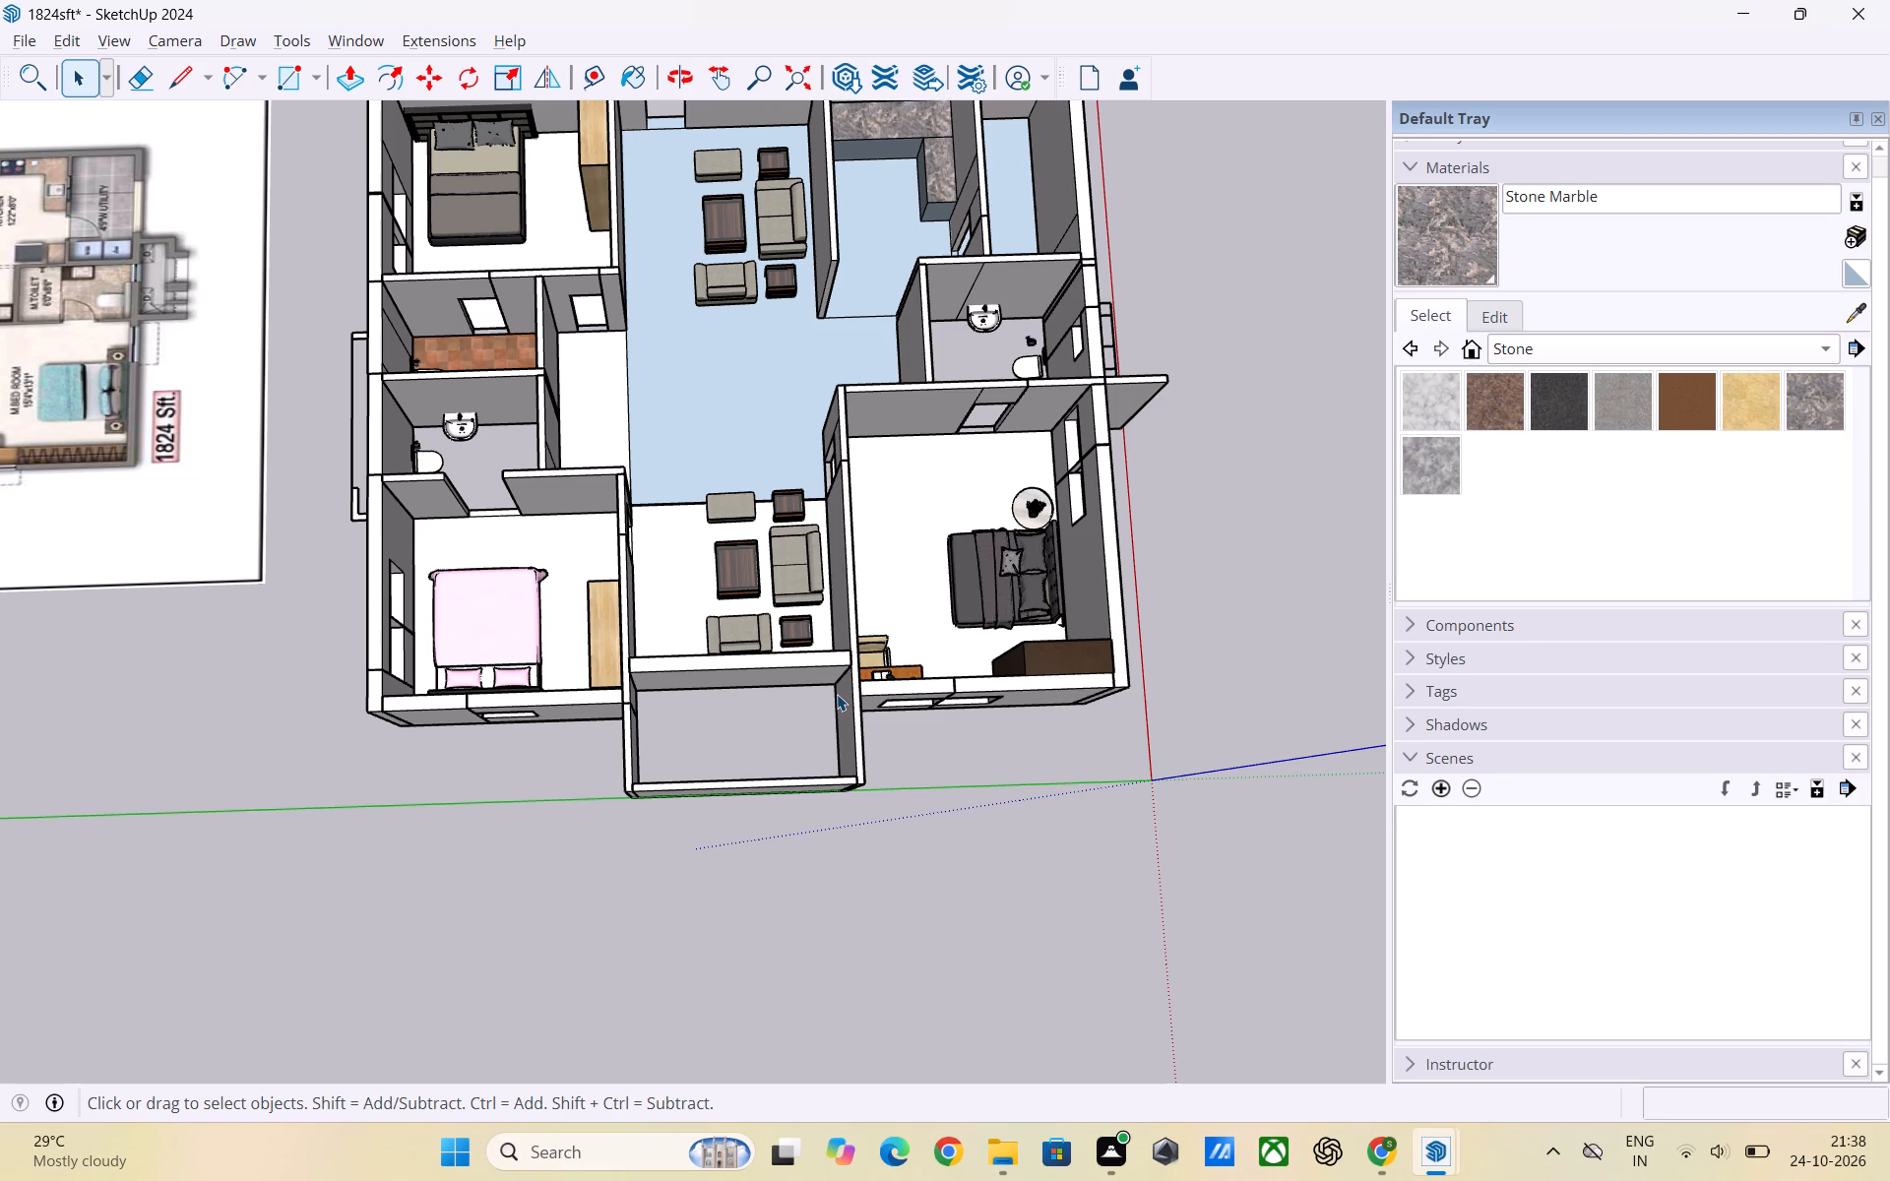
pyautogui.scroll(-5, 837, 694)
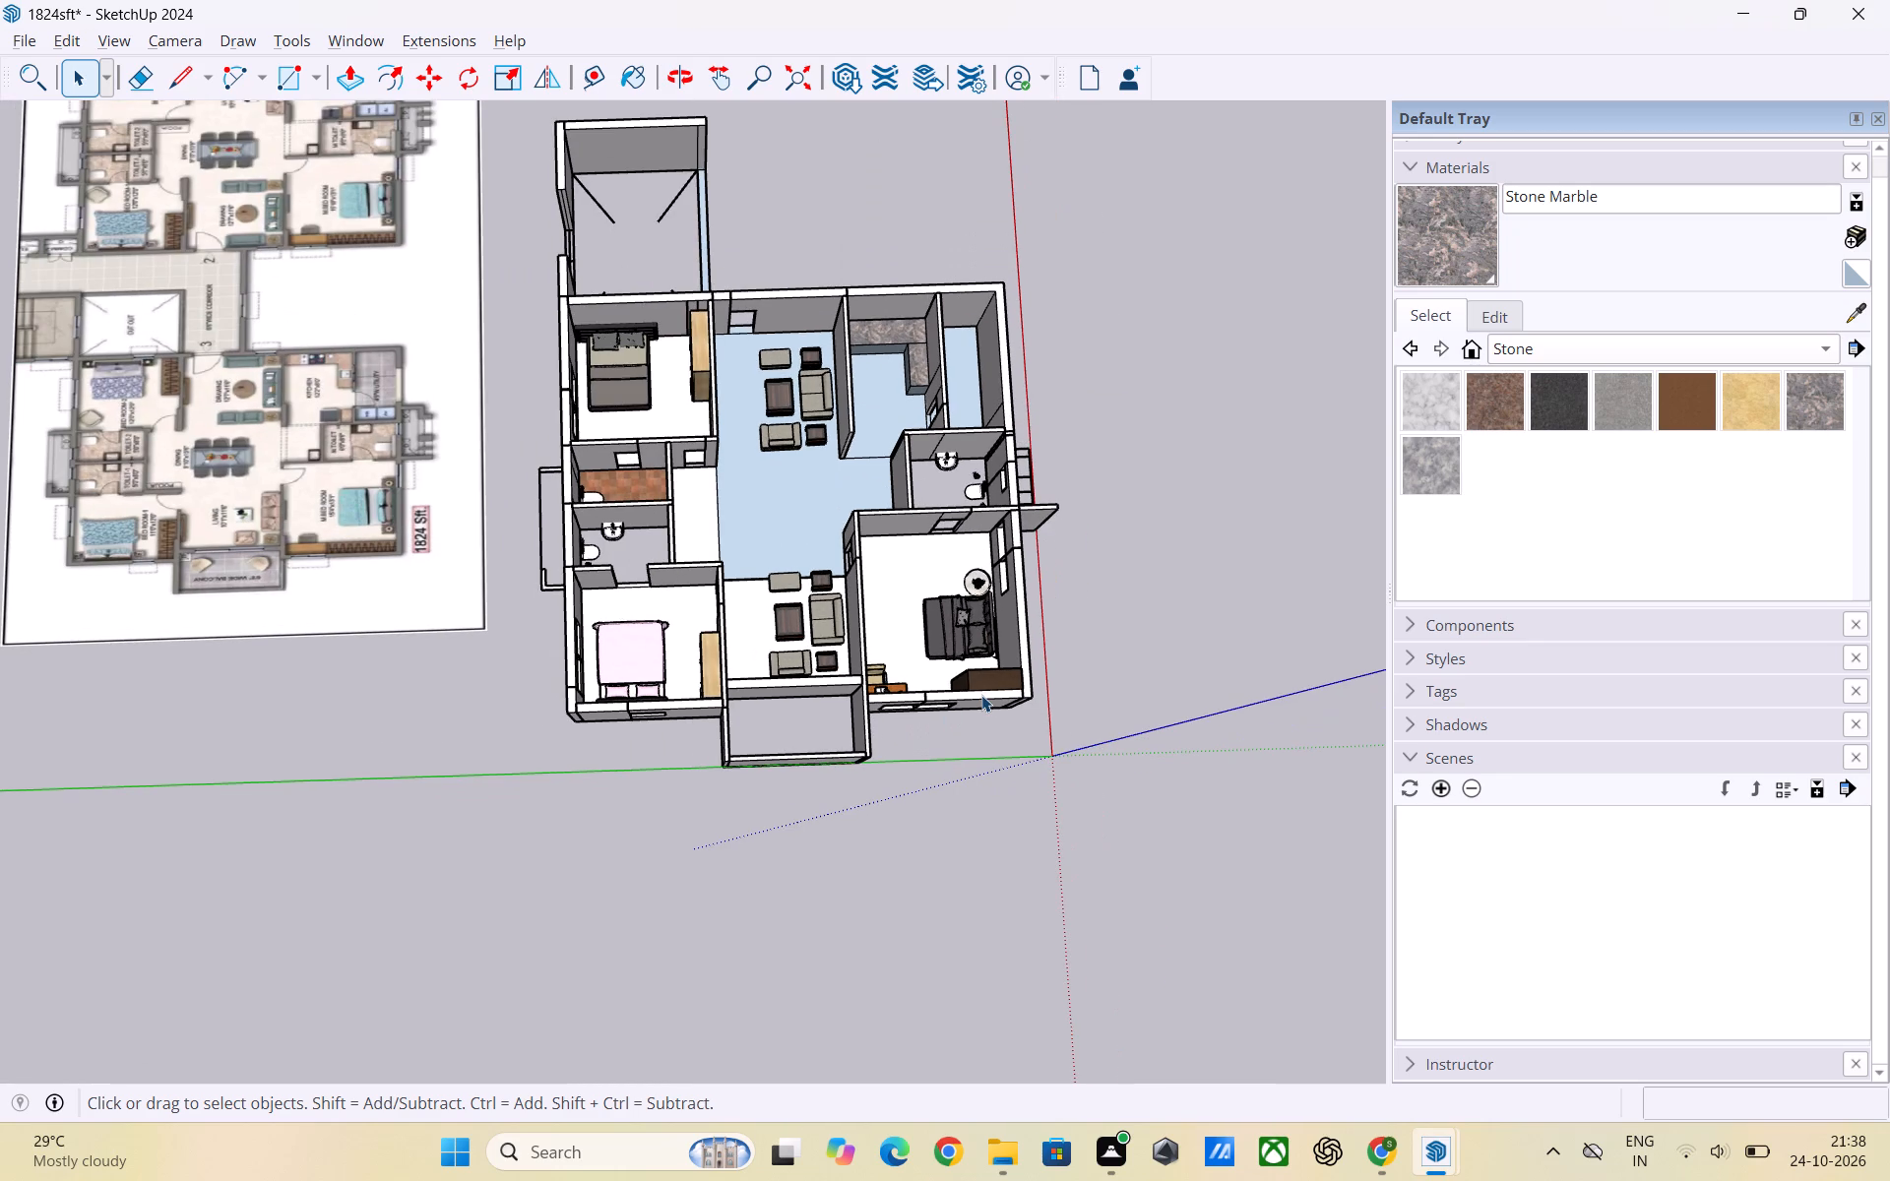
pyautogui.scroll(3, 960, 791)
pyautogui.scroll(-1, 765, 864)
pyautogui.moveTo(778, 914); pyautogui.dragTo(788, 965, button='middle')
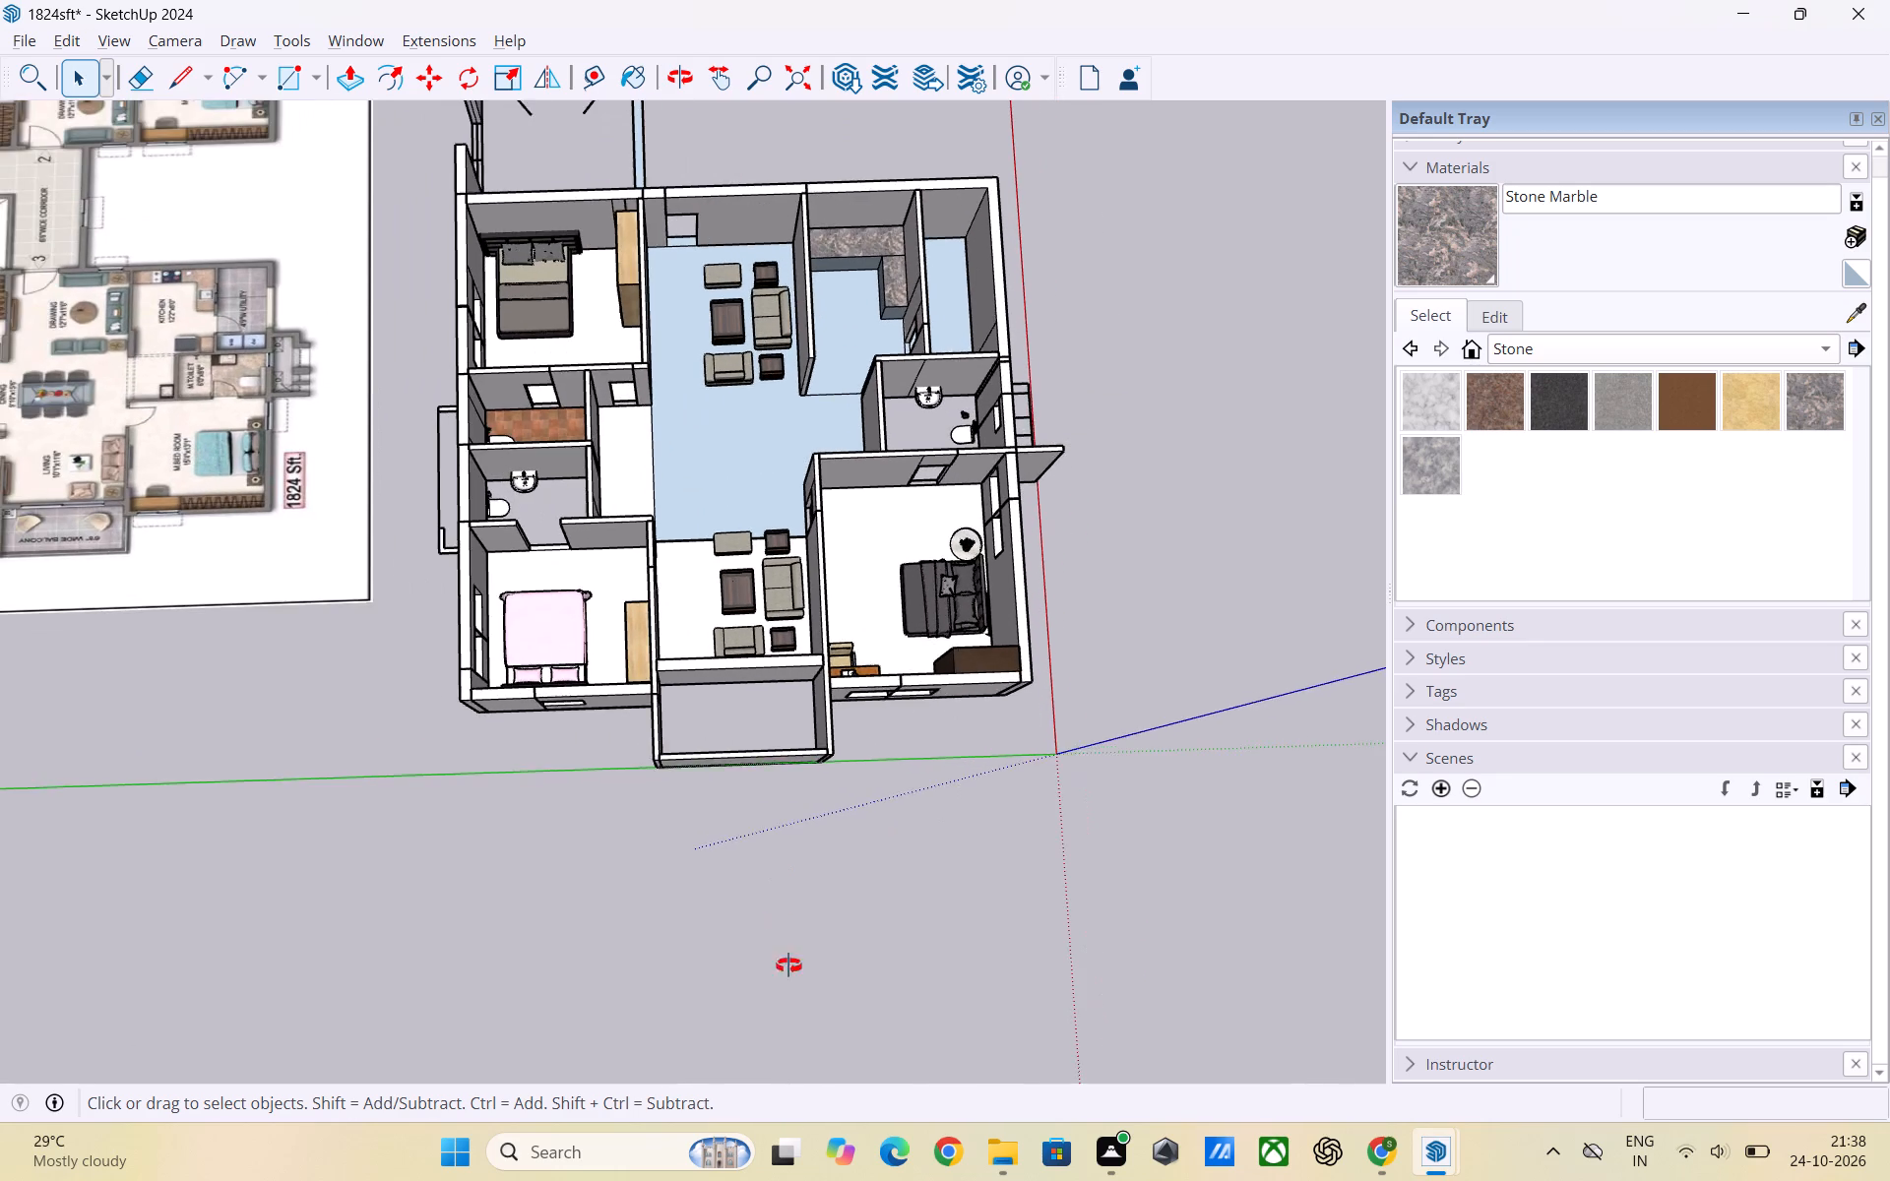
pyautogui.moveTo(788, 965); pyautogui.dragTo(789, 970, button='middle')
pyautogui.scroll(-2, 989, 839)
pyautogui.moveTo(976, 880); pyautogui.dragTo(936, 884, button='middle')
pyautogui.scroll(-1, 976, 880)
pyautogui.scroll(1, 957, 739)
pyautogui.scroll(-1, 1043, 814)
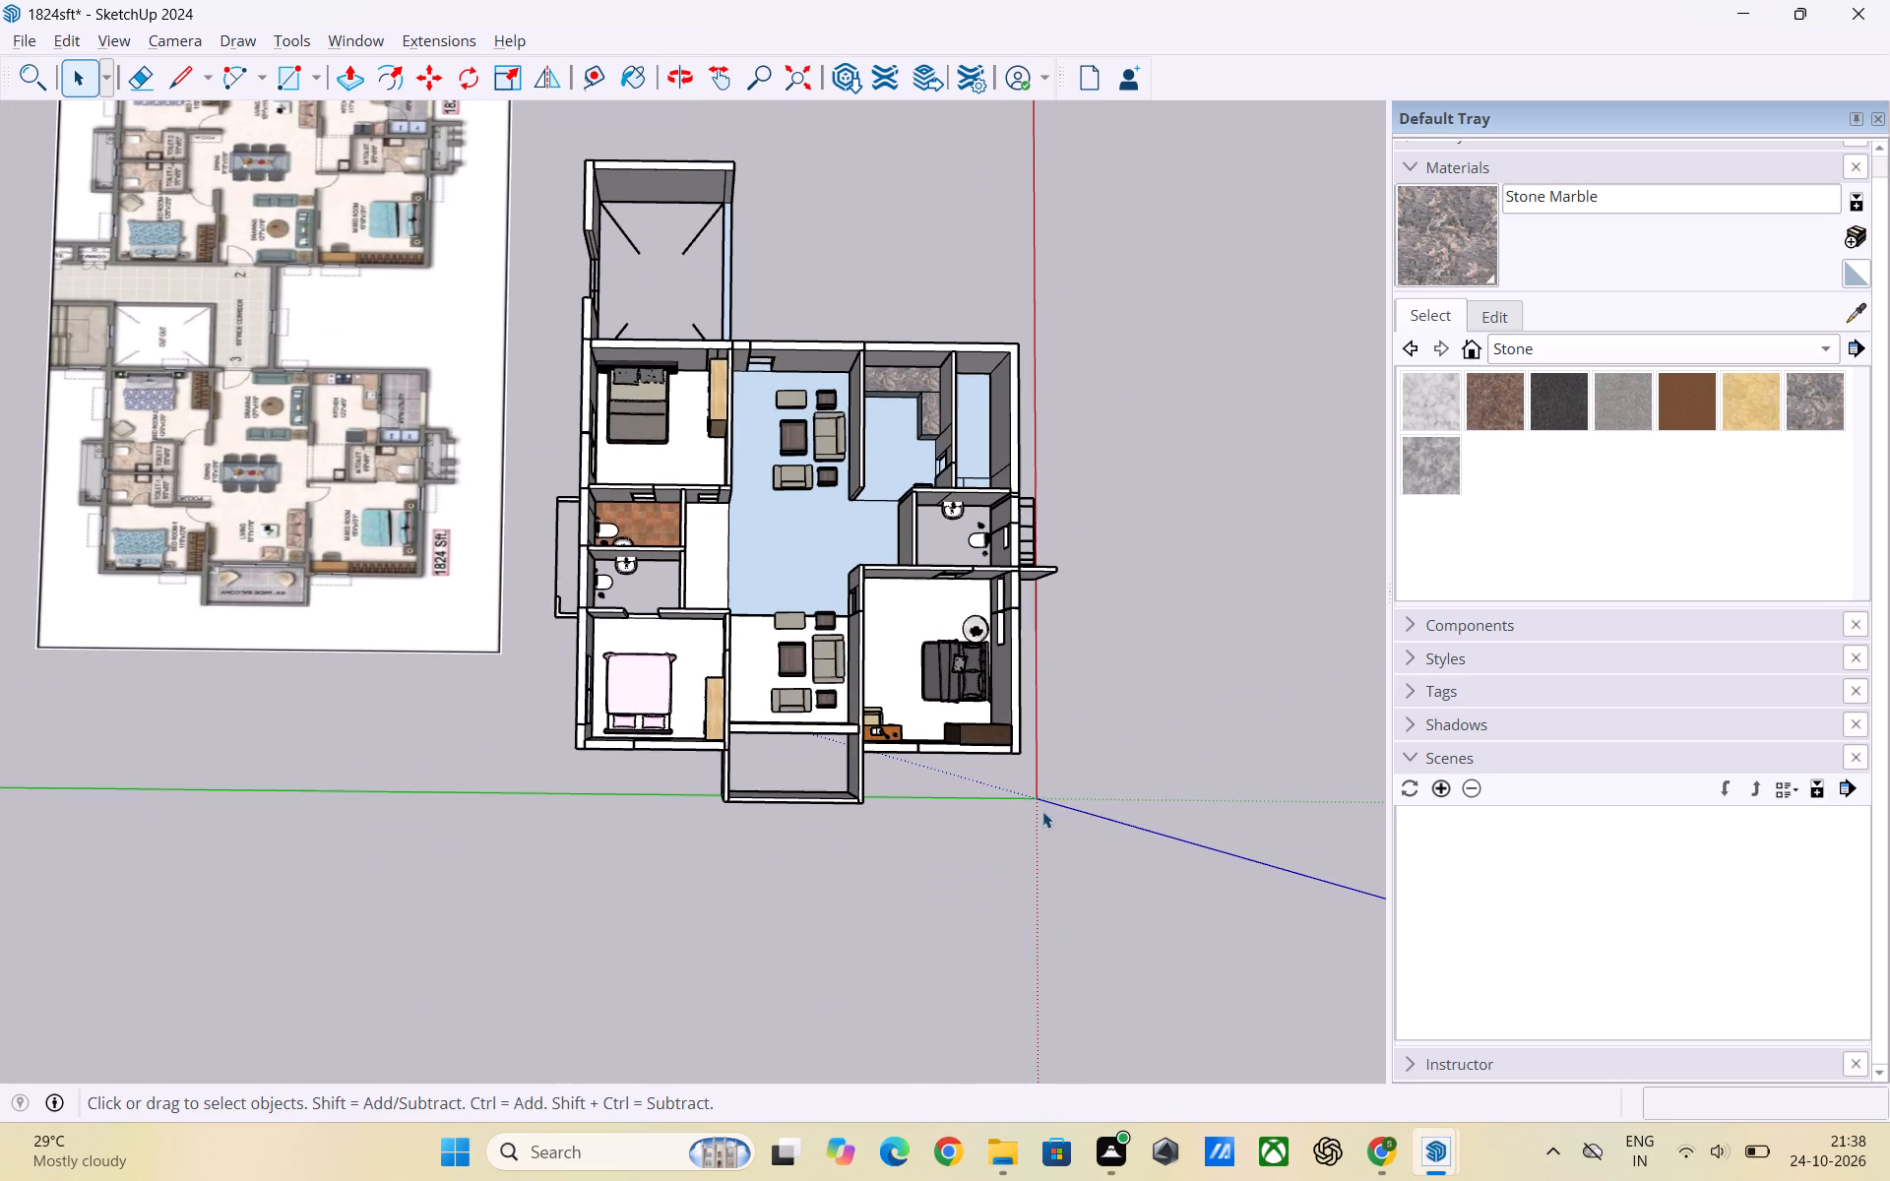
# Extrude the flat wall strip along the open side of the unfurnished room 9' up to the adjoining wall tops.
pyautogui.scroll(4, 698, 156)
pyautogui.moveTo(686, 229); pyautogui.dragTo(689, 296, button='middle')
pyautogui.scroll(2, 663, 276)
pyautogui.moveTo(794, 296); pyautogui.dragTo(511, 286, button='middle')
pyautogui.scroll(-2, 727, 242)
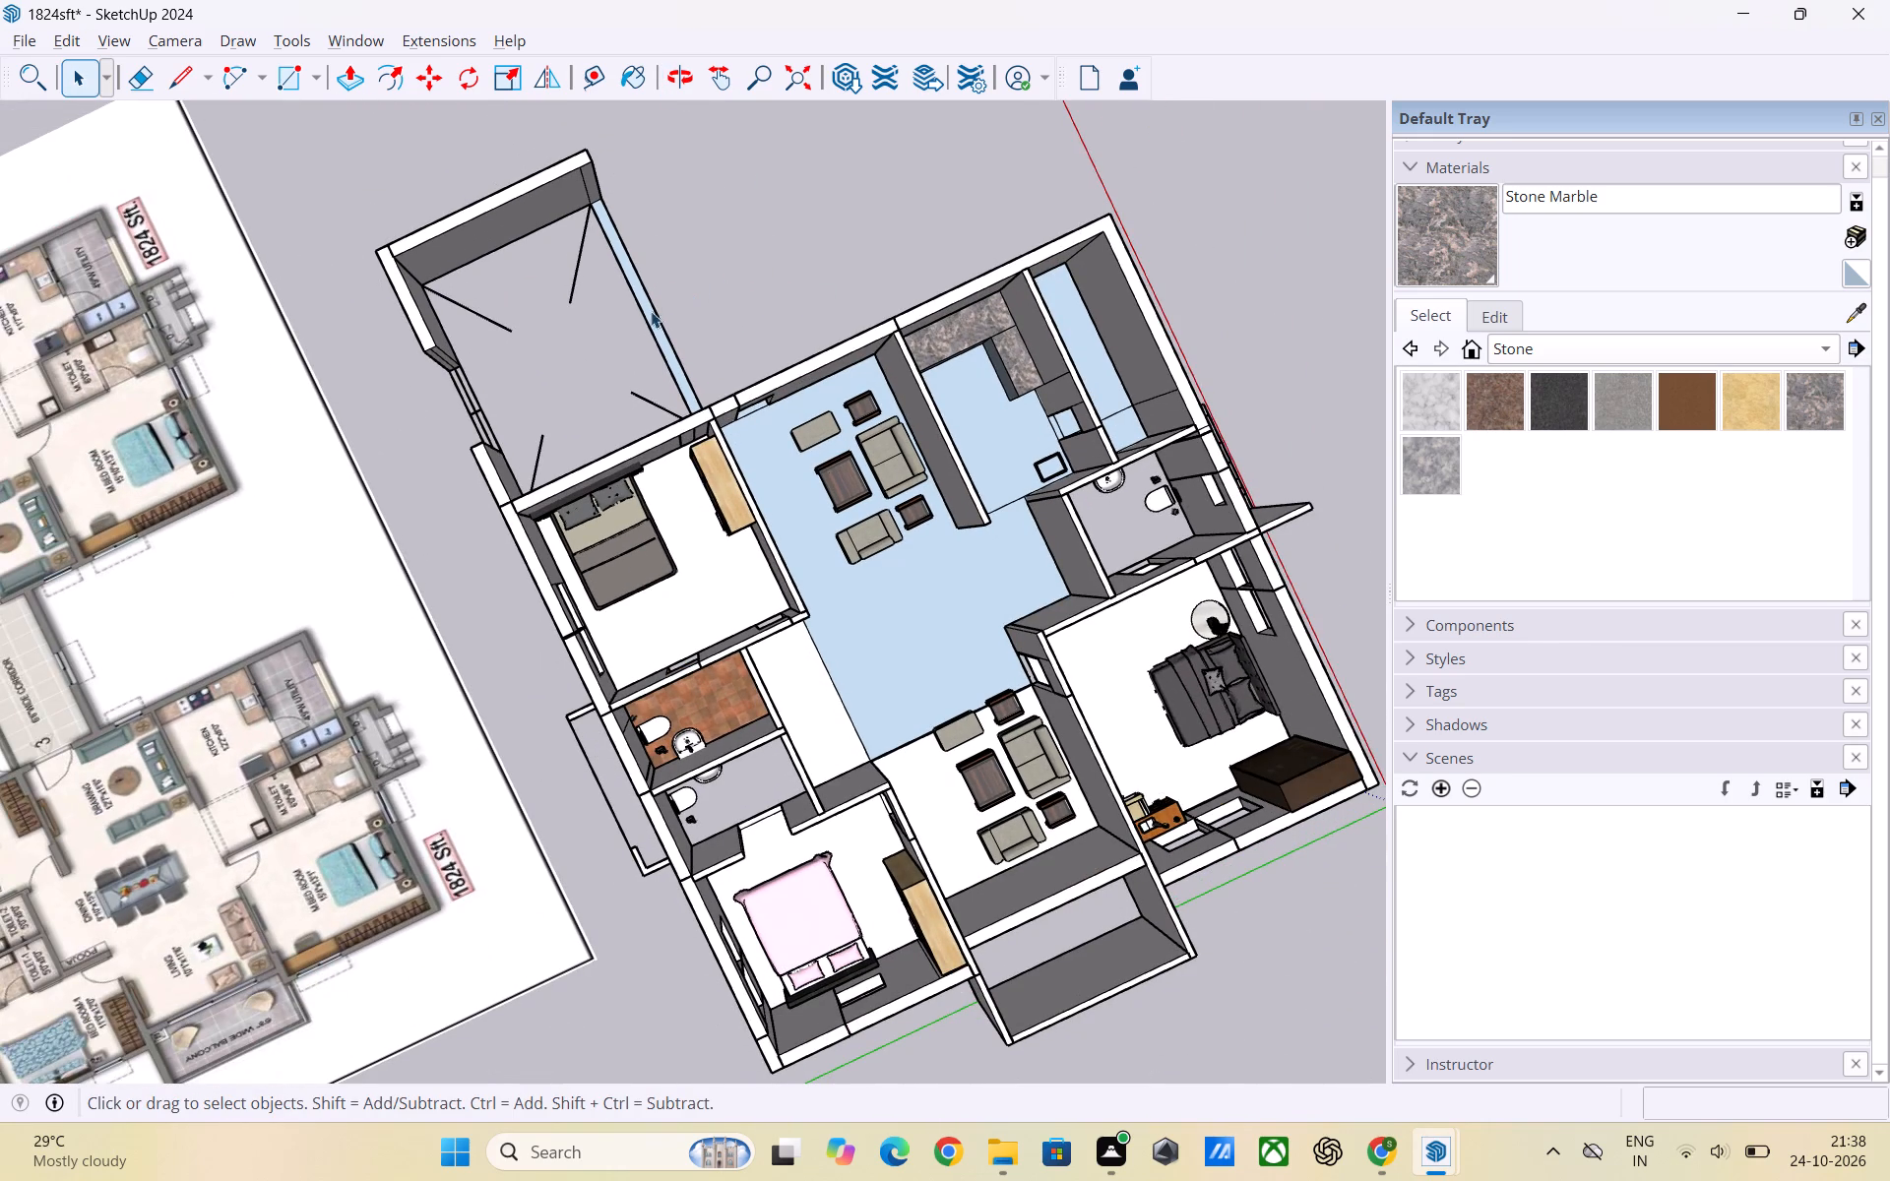
pyautogui.click(657, 319)
pyautogui.doubleClick(653, 321)
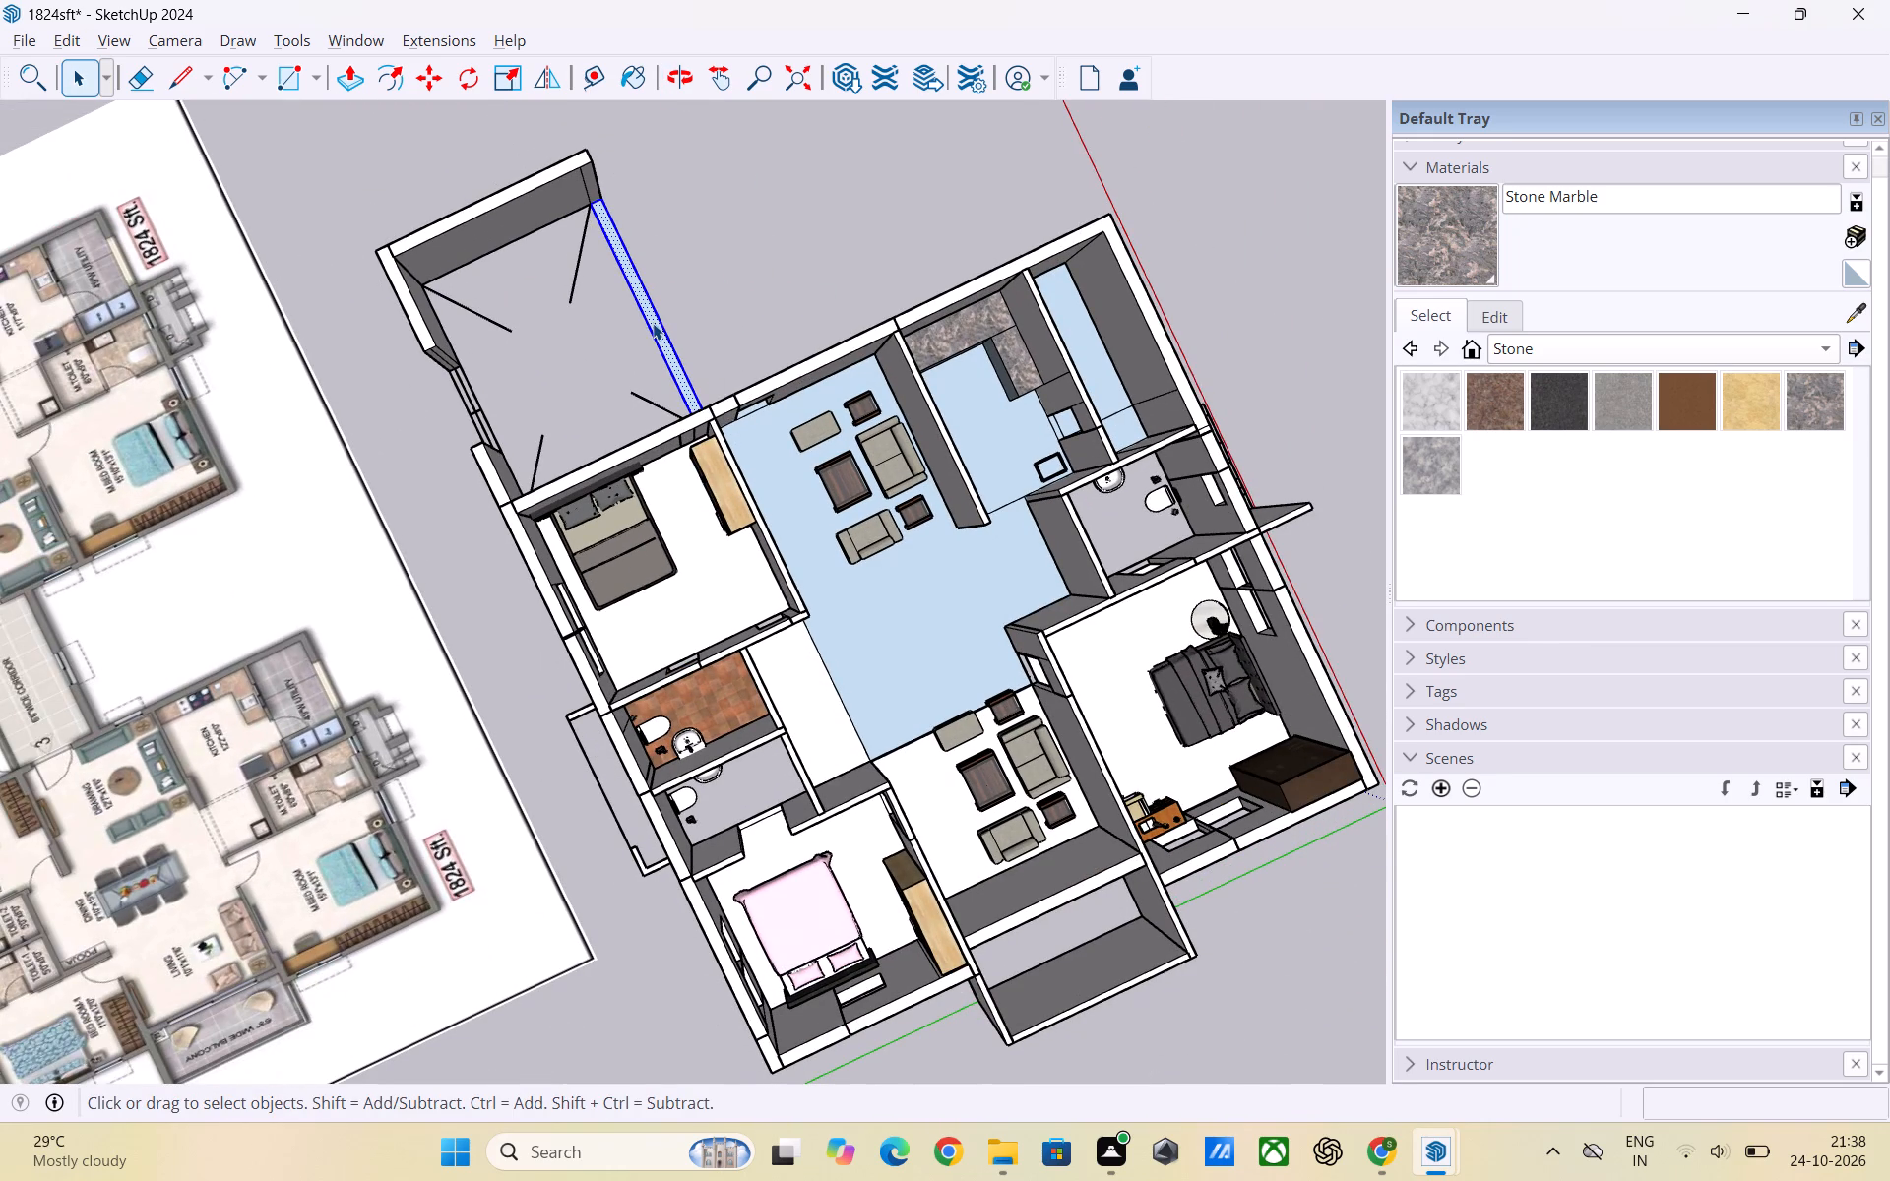
pyautogui.press('p')
pyautogui.click(653, 323)
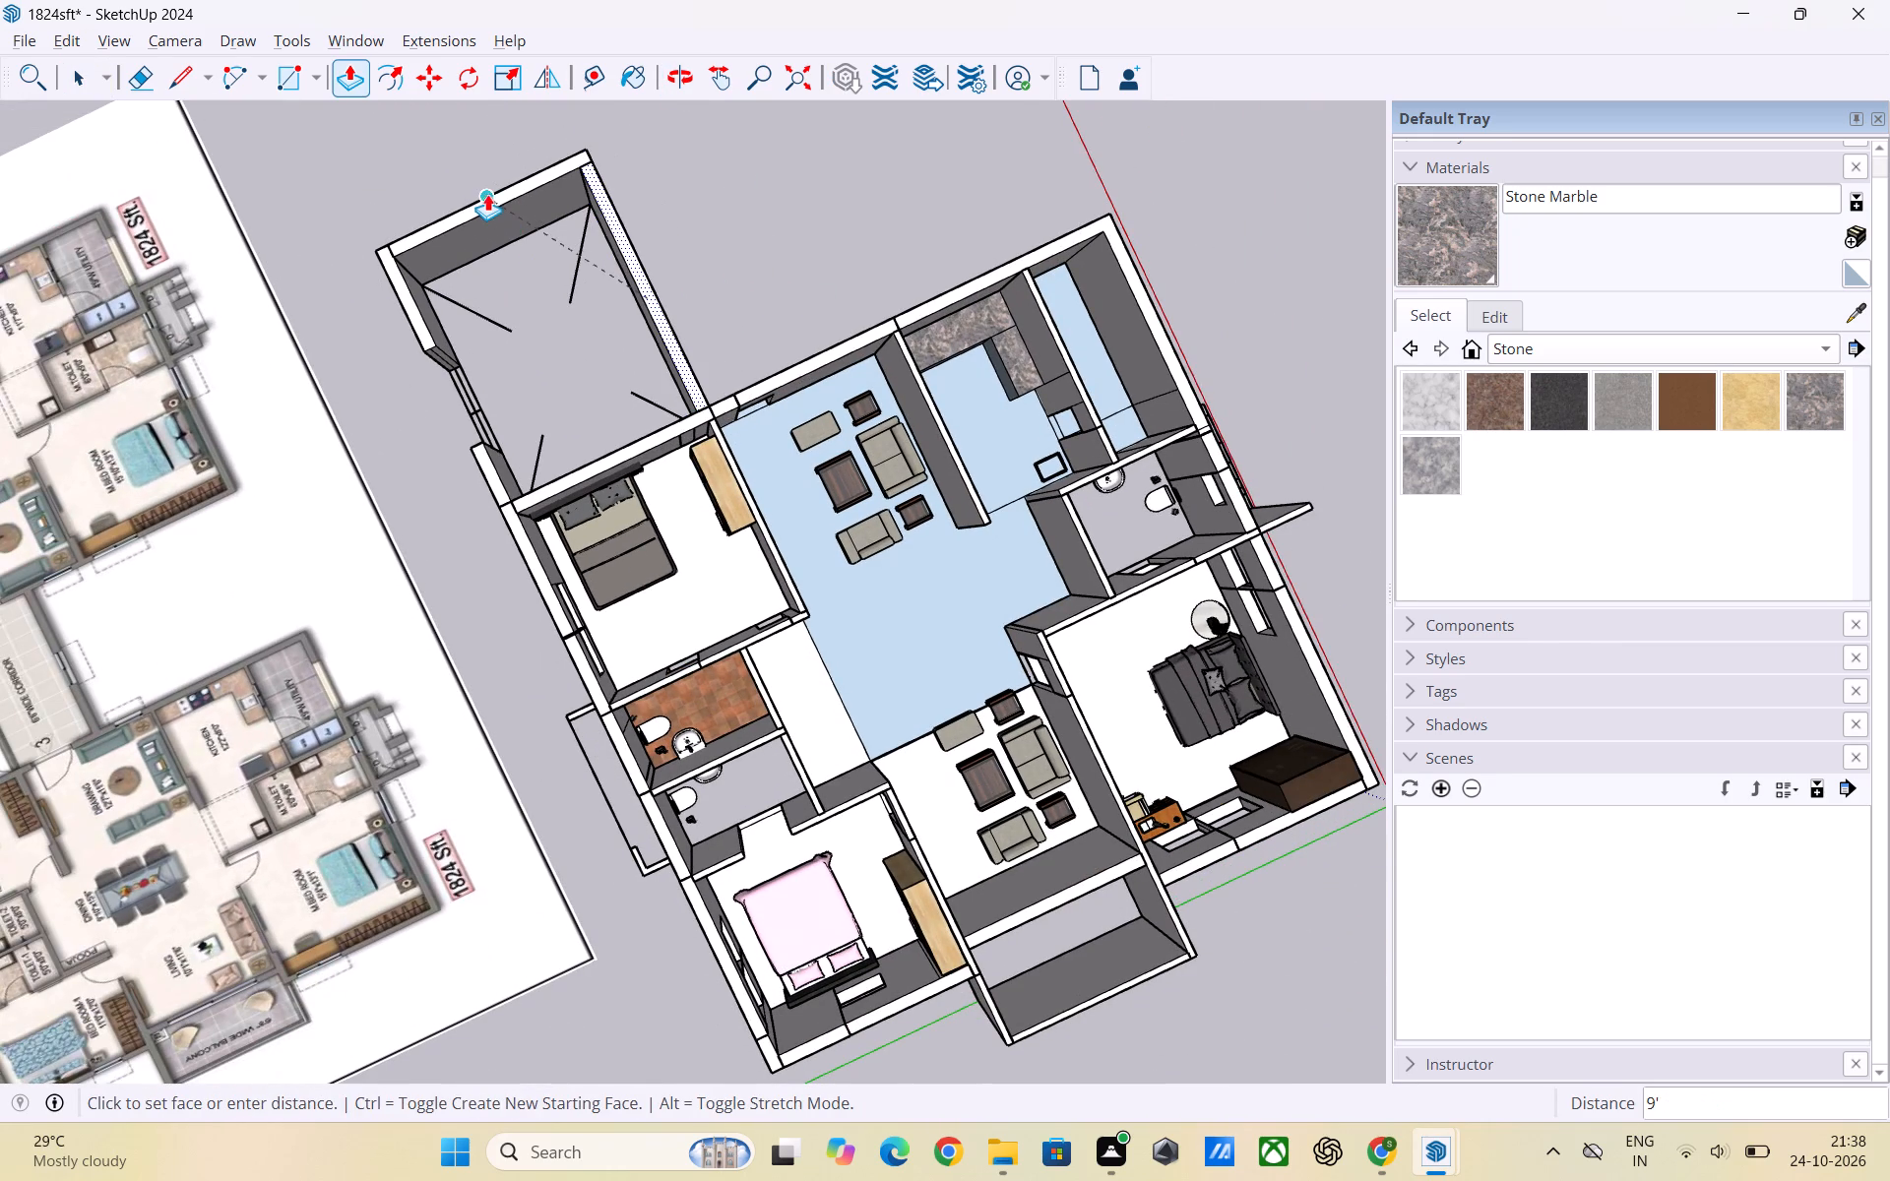
pyautogui.click(485, 194)
pyautogui.press('space')
pyautogui.click(740, 161)
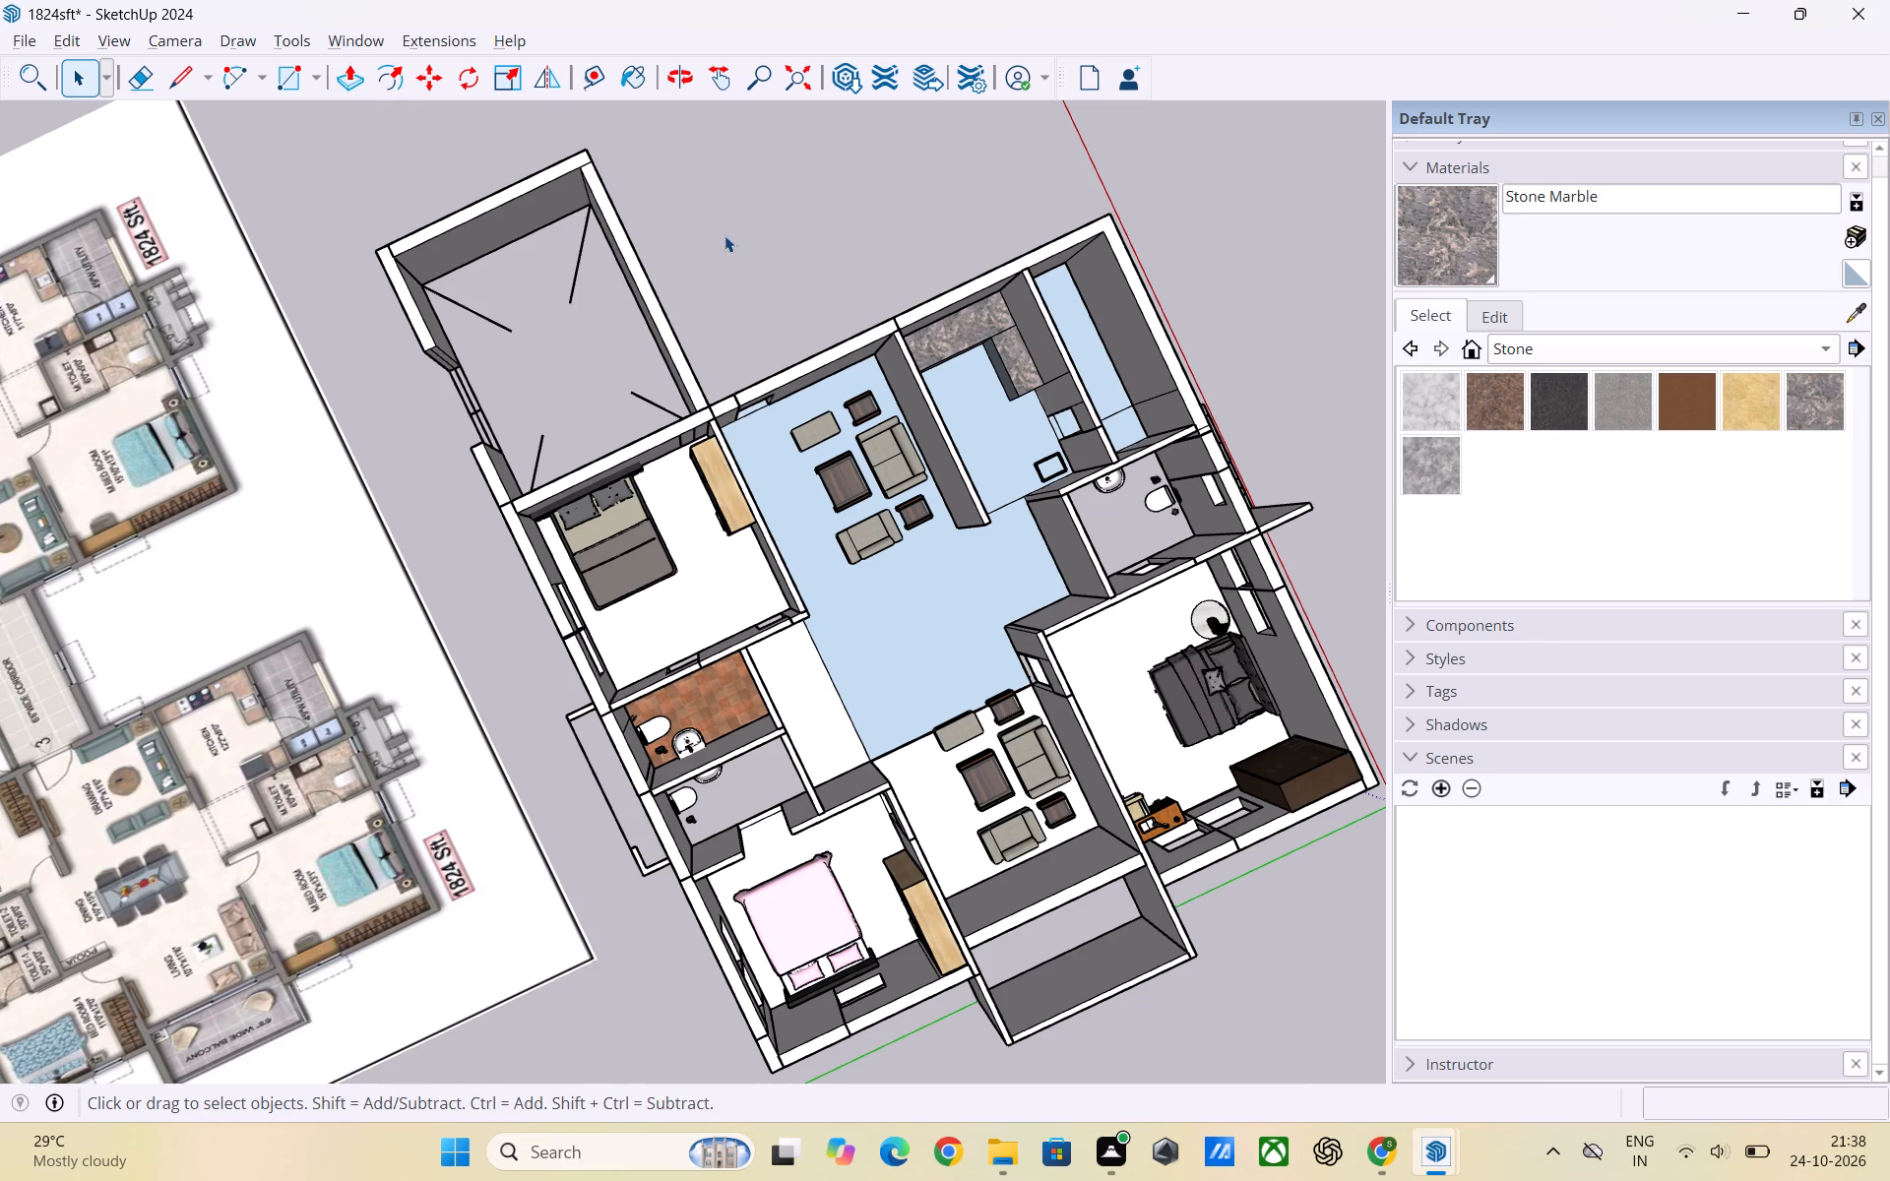
# Examine the apartment and its unfurnished annex room from several angles against the reference plan.
pyautogui.scroll(2, 724, 235)
pyautogui.scroll(-5, 918, 235)
pyautogui.moveTo(907, 199); pyautogui.dragTo(847, 260, button='middle')
pyautogui.scroll(-4, 1306, 143)
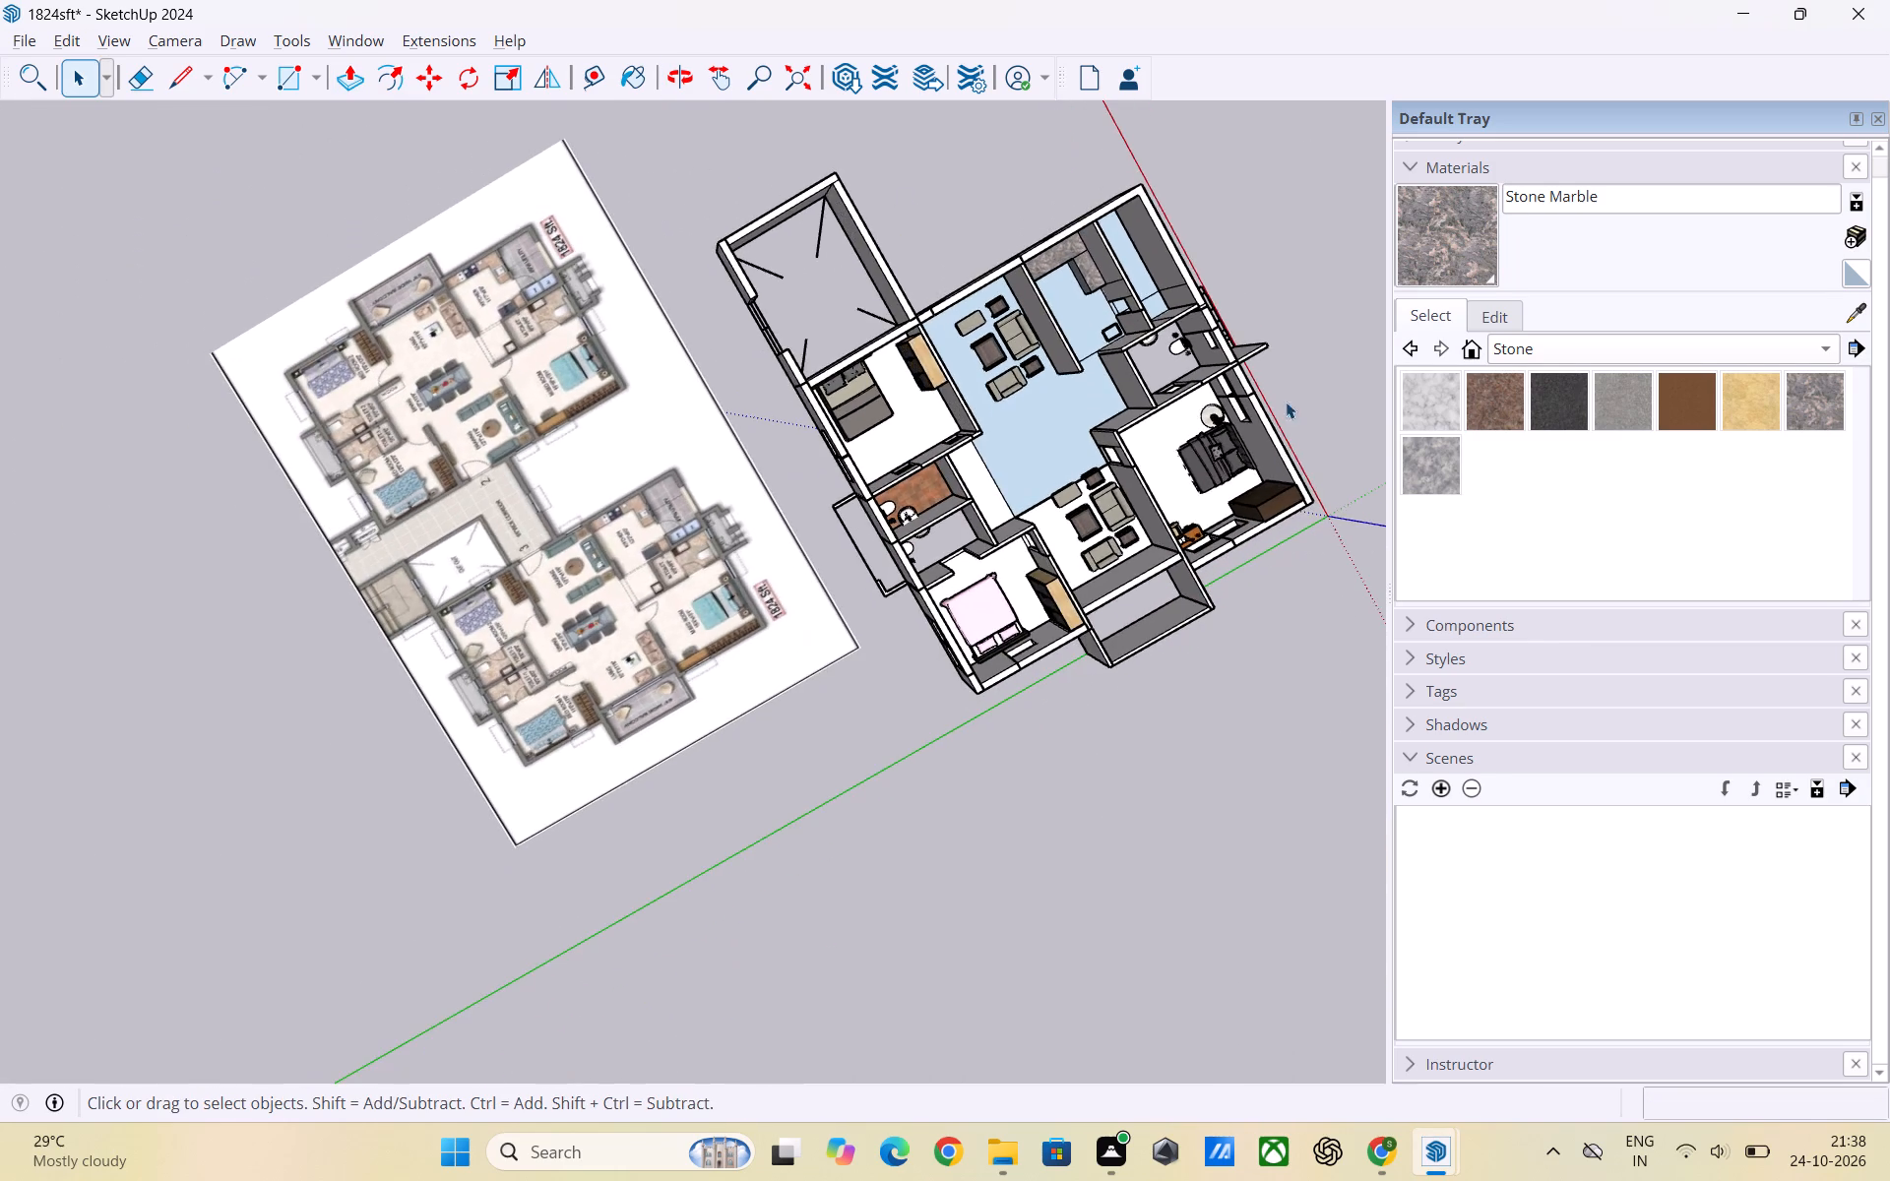
pyautogui.moveTo(1305, 593); pyautogui.dragTo(1223, 386, button='middle')
pyautogui.scroll(6, 1196, 291)
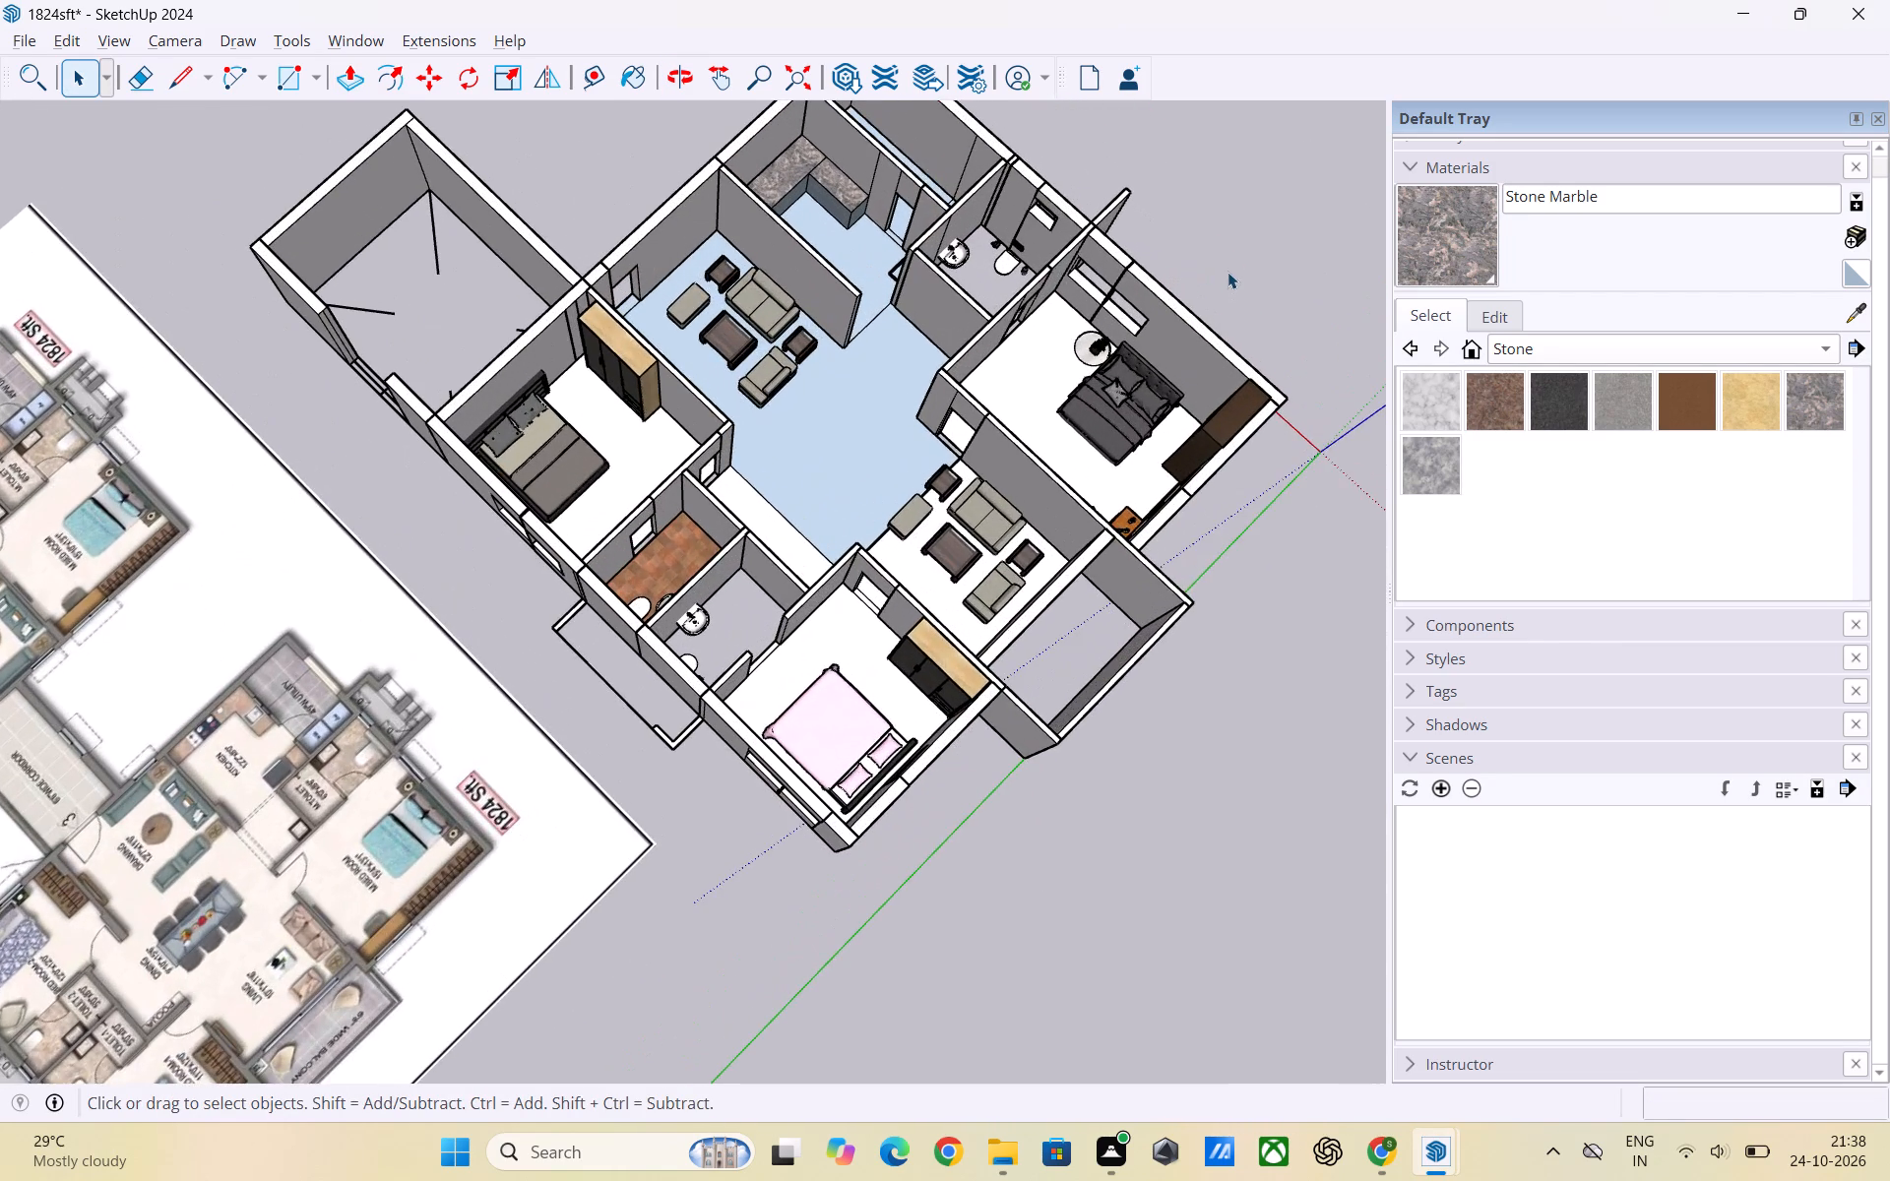
pyautogui.scroll(-9, 1217, 232)
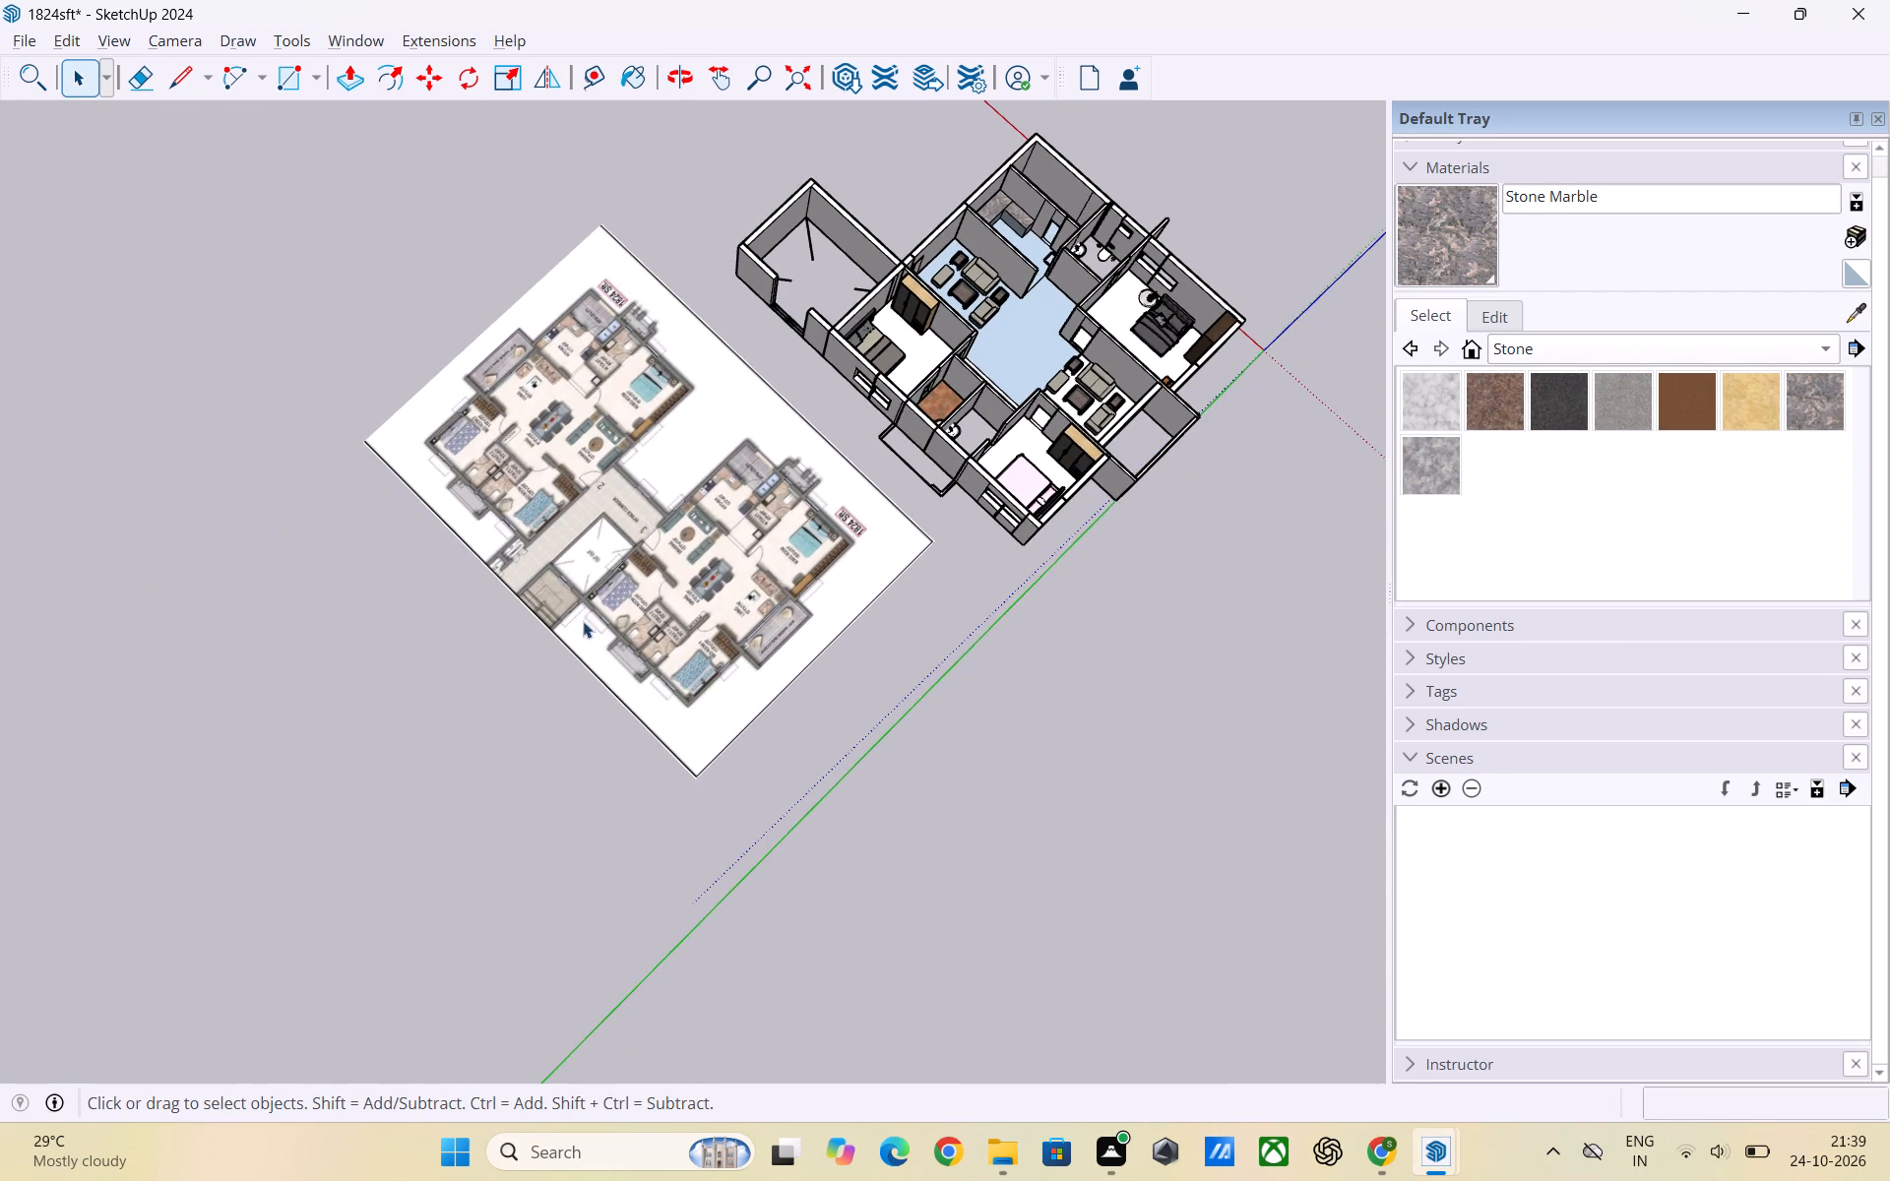
pyautogui.moveTo(579, 607); pyautogui.dragTo(610, 452, button='middle')
pyautogui.scroll(3, 871, 748)
pyautogui.moveTo(968, 770); pyautogui.dragTo(372, 711, button='middle')
pyautogui.scroll(-1, 932, 776)
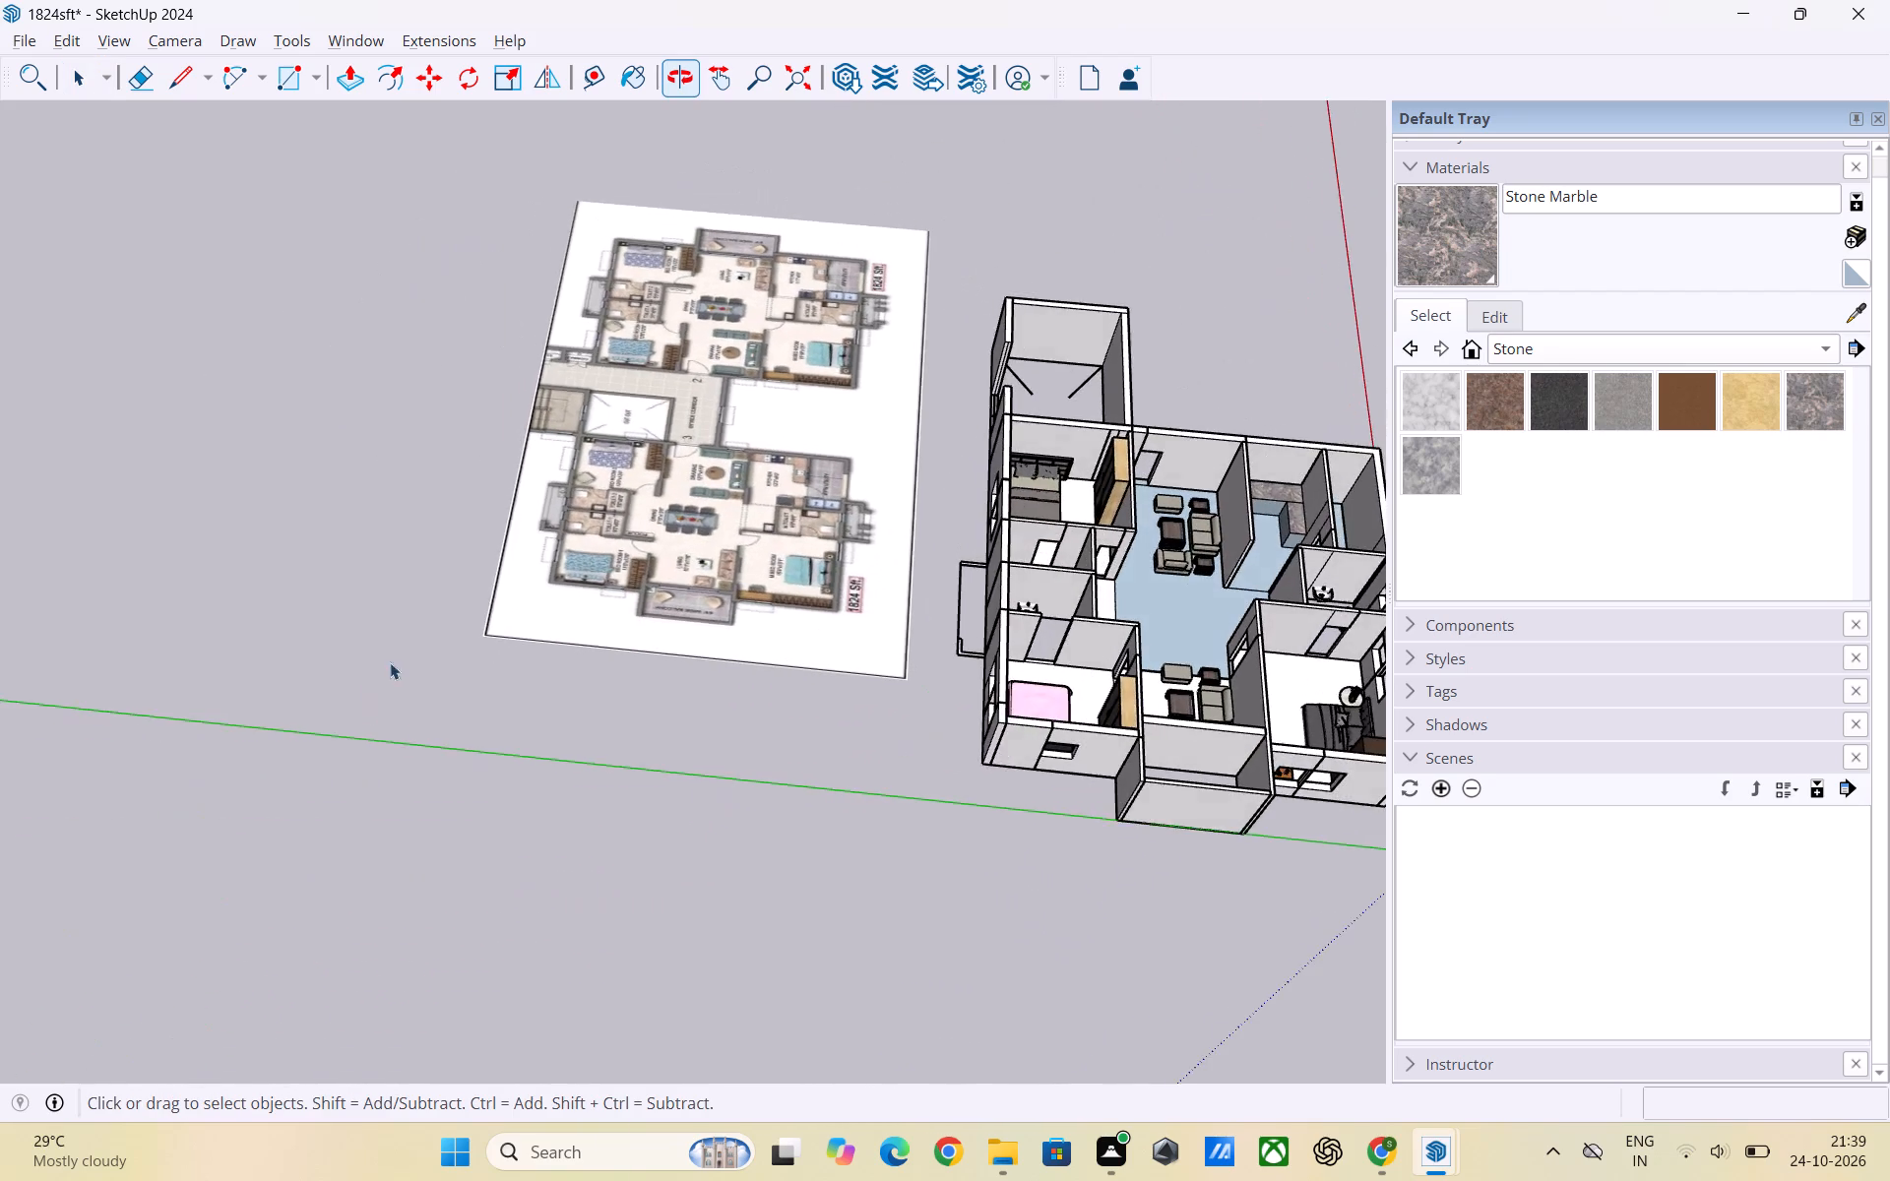
pyautogui.scroll(3, 923, 647)
pyautogui.scroll(-6, 344, 544)
pyautogui.moveTo(710, 504); pyautogui.dragTo(771, 734, button='middle')
pyautogui.scroll(2, 828, 190)
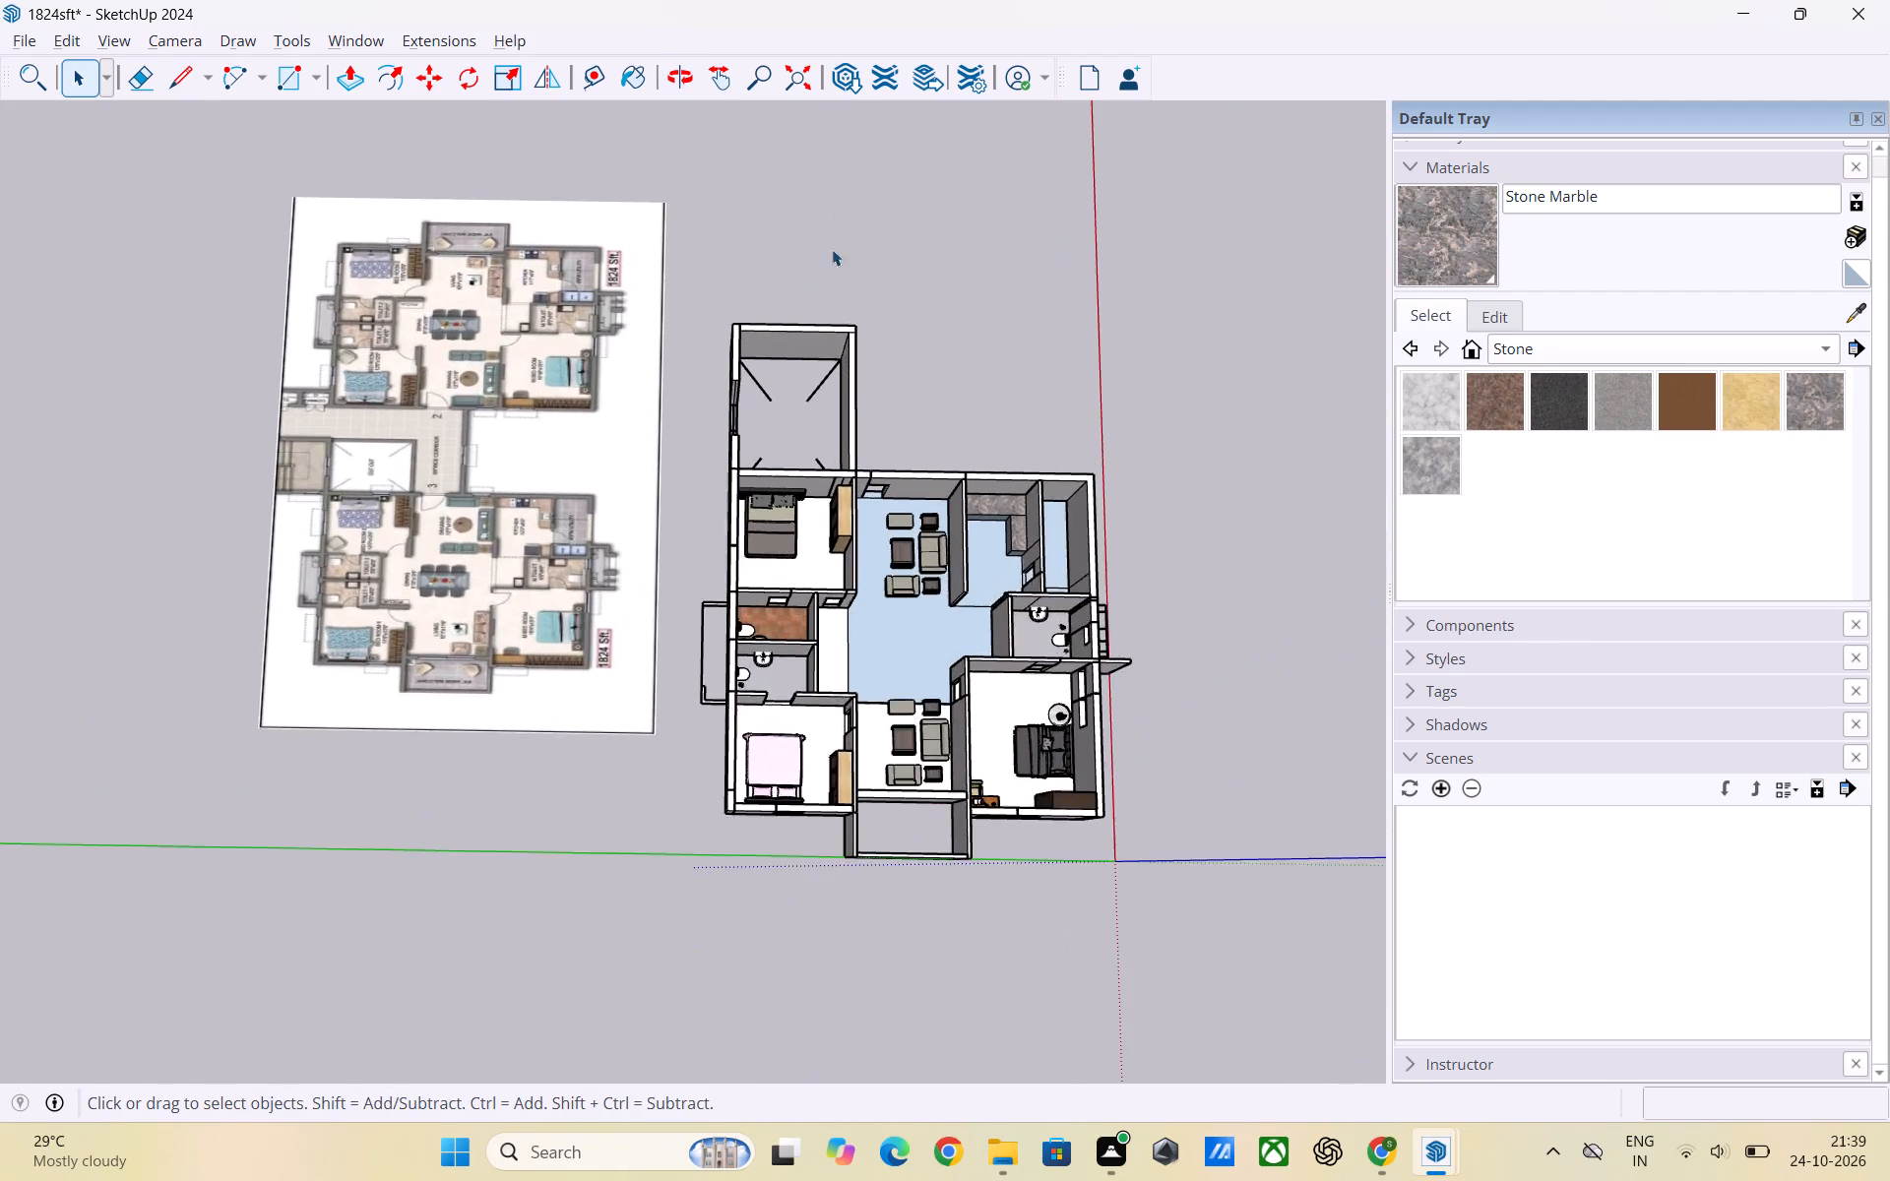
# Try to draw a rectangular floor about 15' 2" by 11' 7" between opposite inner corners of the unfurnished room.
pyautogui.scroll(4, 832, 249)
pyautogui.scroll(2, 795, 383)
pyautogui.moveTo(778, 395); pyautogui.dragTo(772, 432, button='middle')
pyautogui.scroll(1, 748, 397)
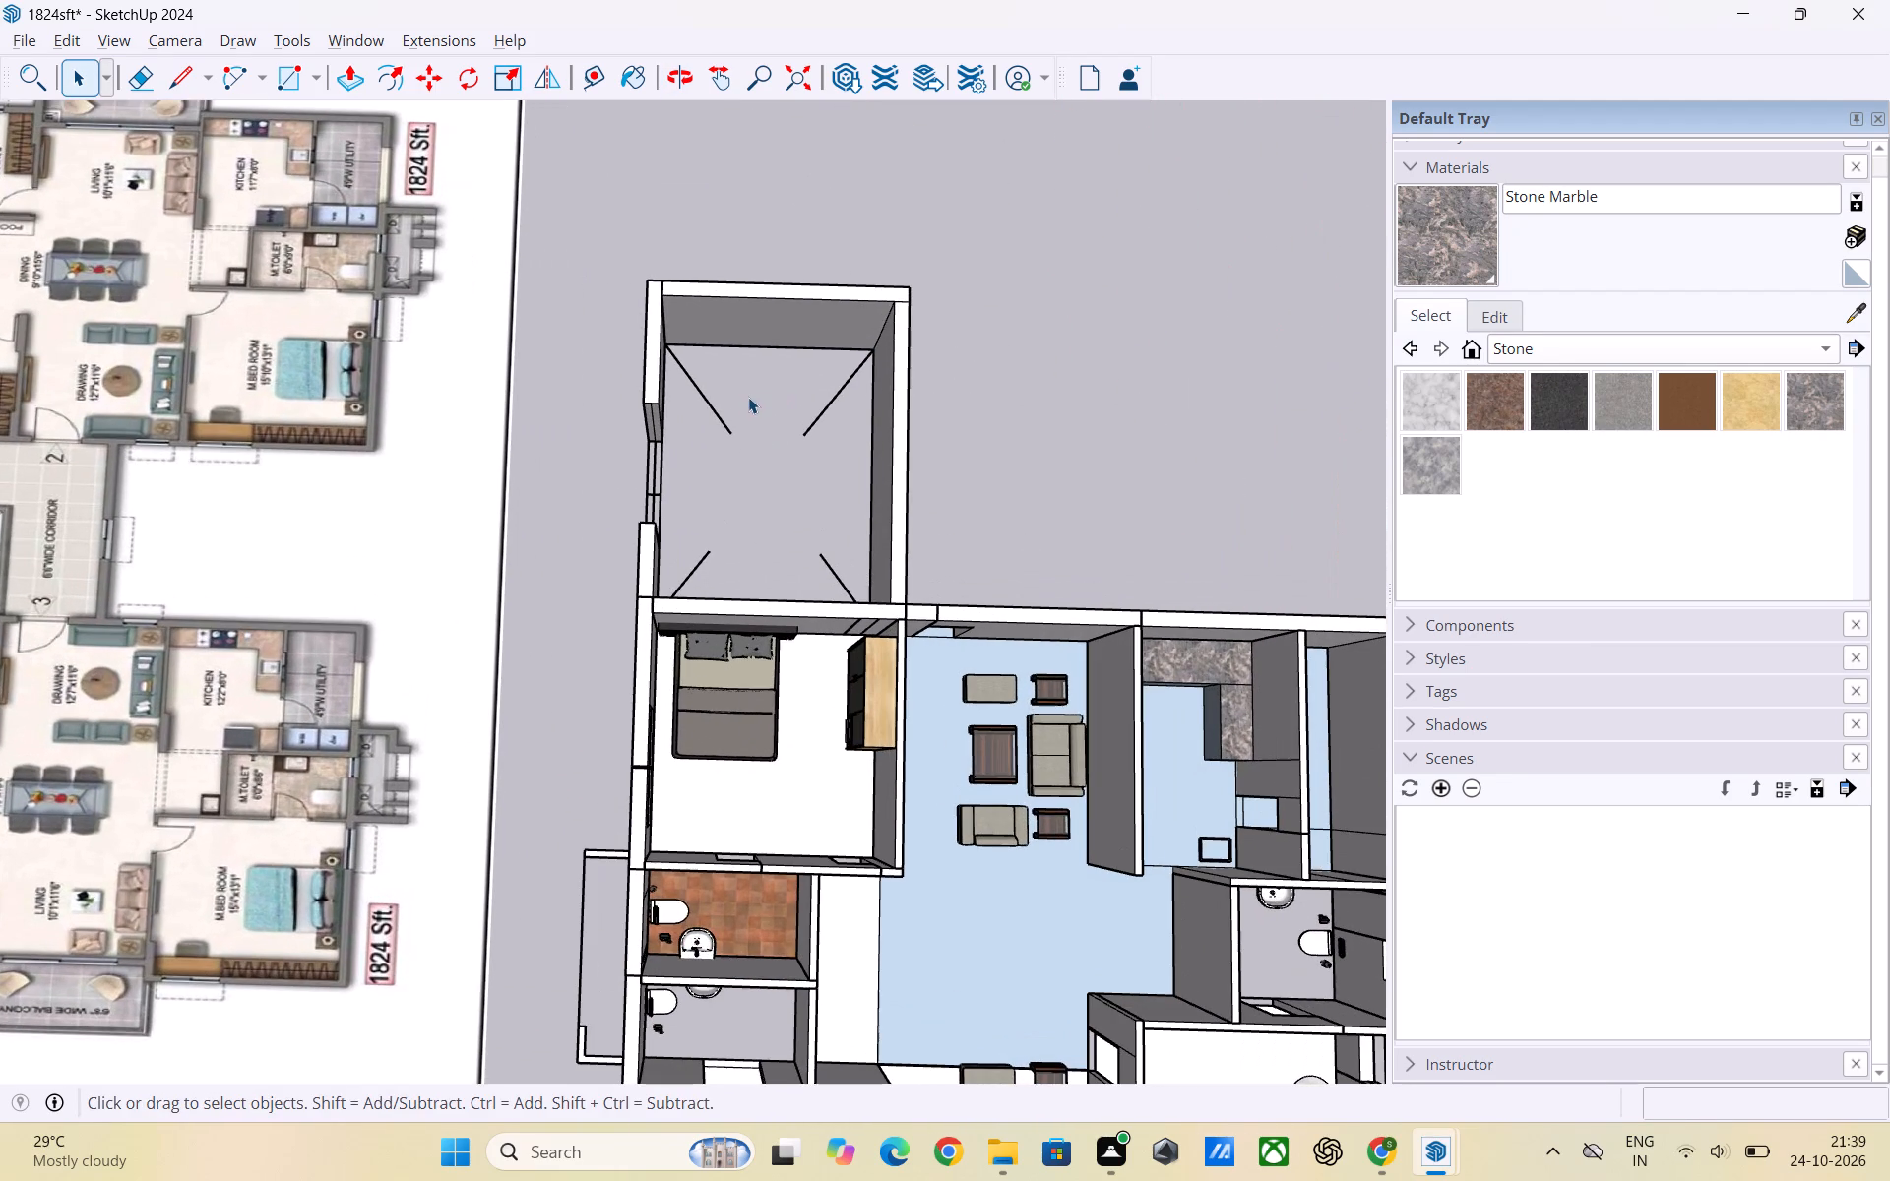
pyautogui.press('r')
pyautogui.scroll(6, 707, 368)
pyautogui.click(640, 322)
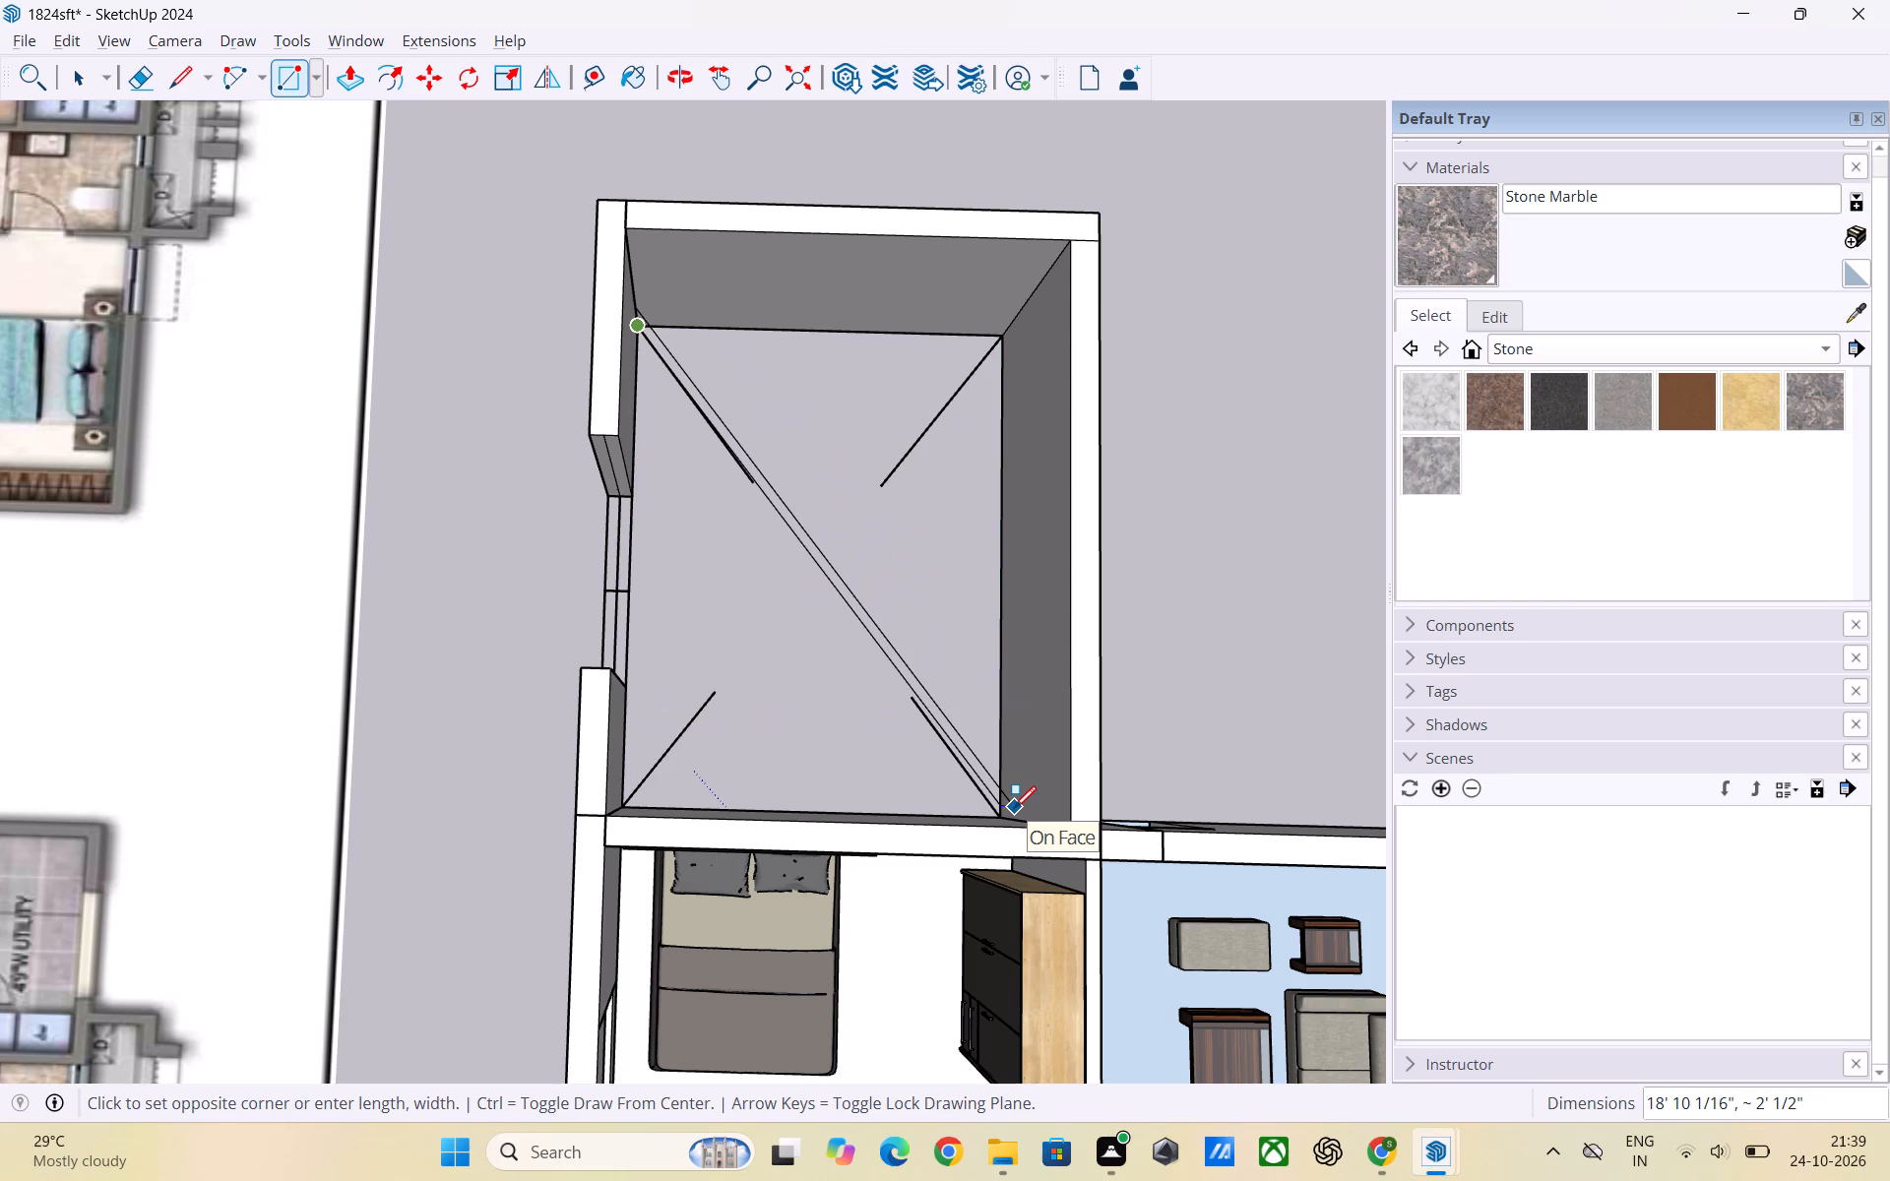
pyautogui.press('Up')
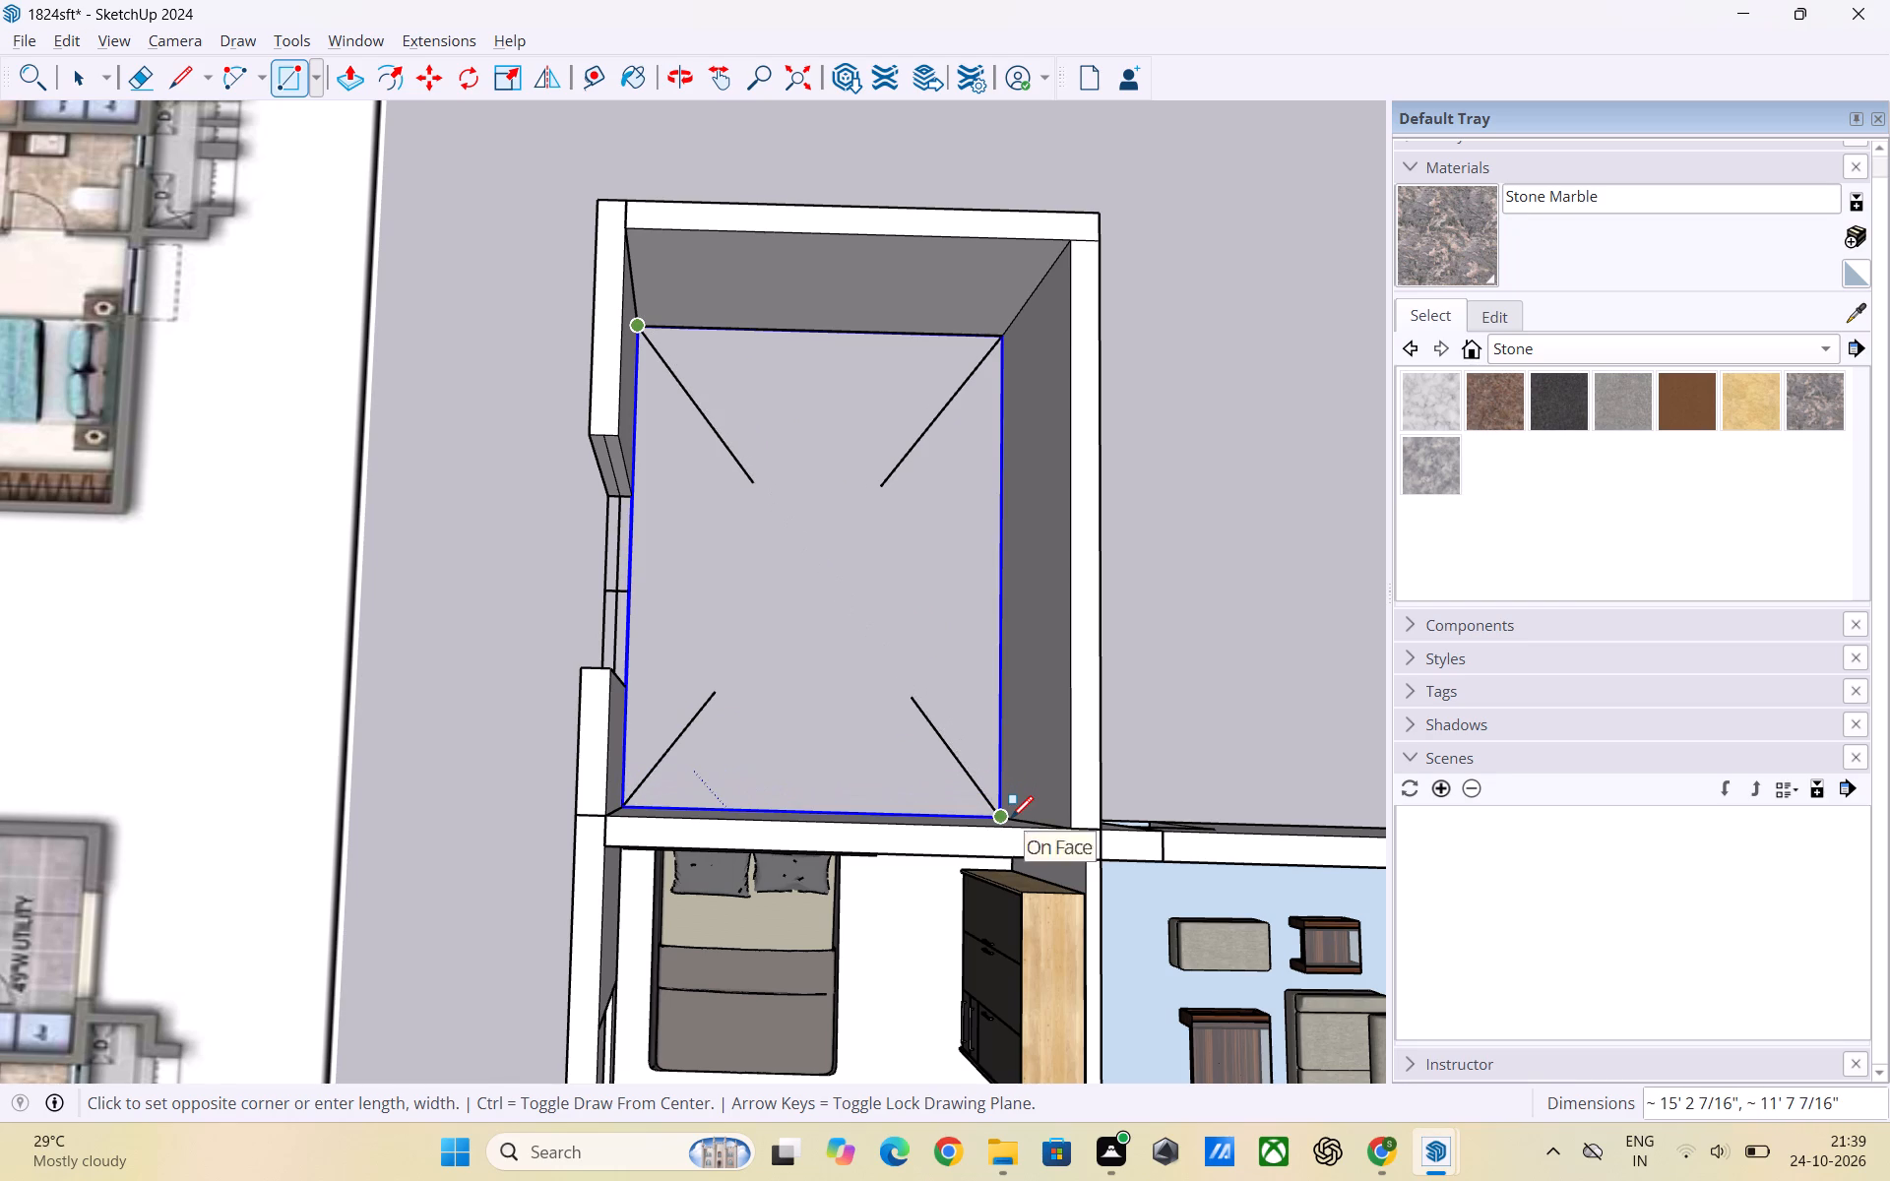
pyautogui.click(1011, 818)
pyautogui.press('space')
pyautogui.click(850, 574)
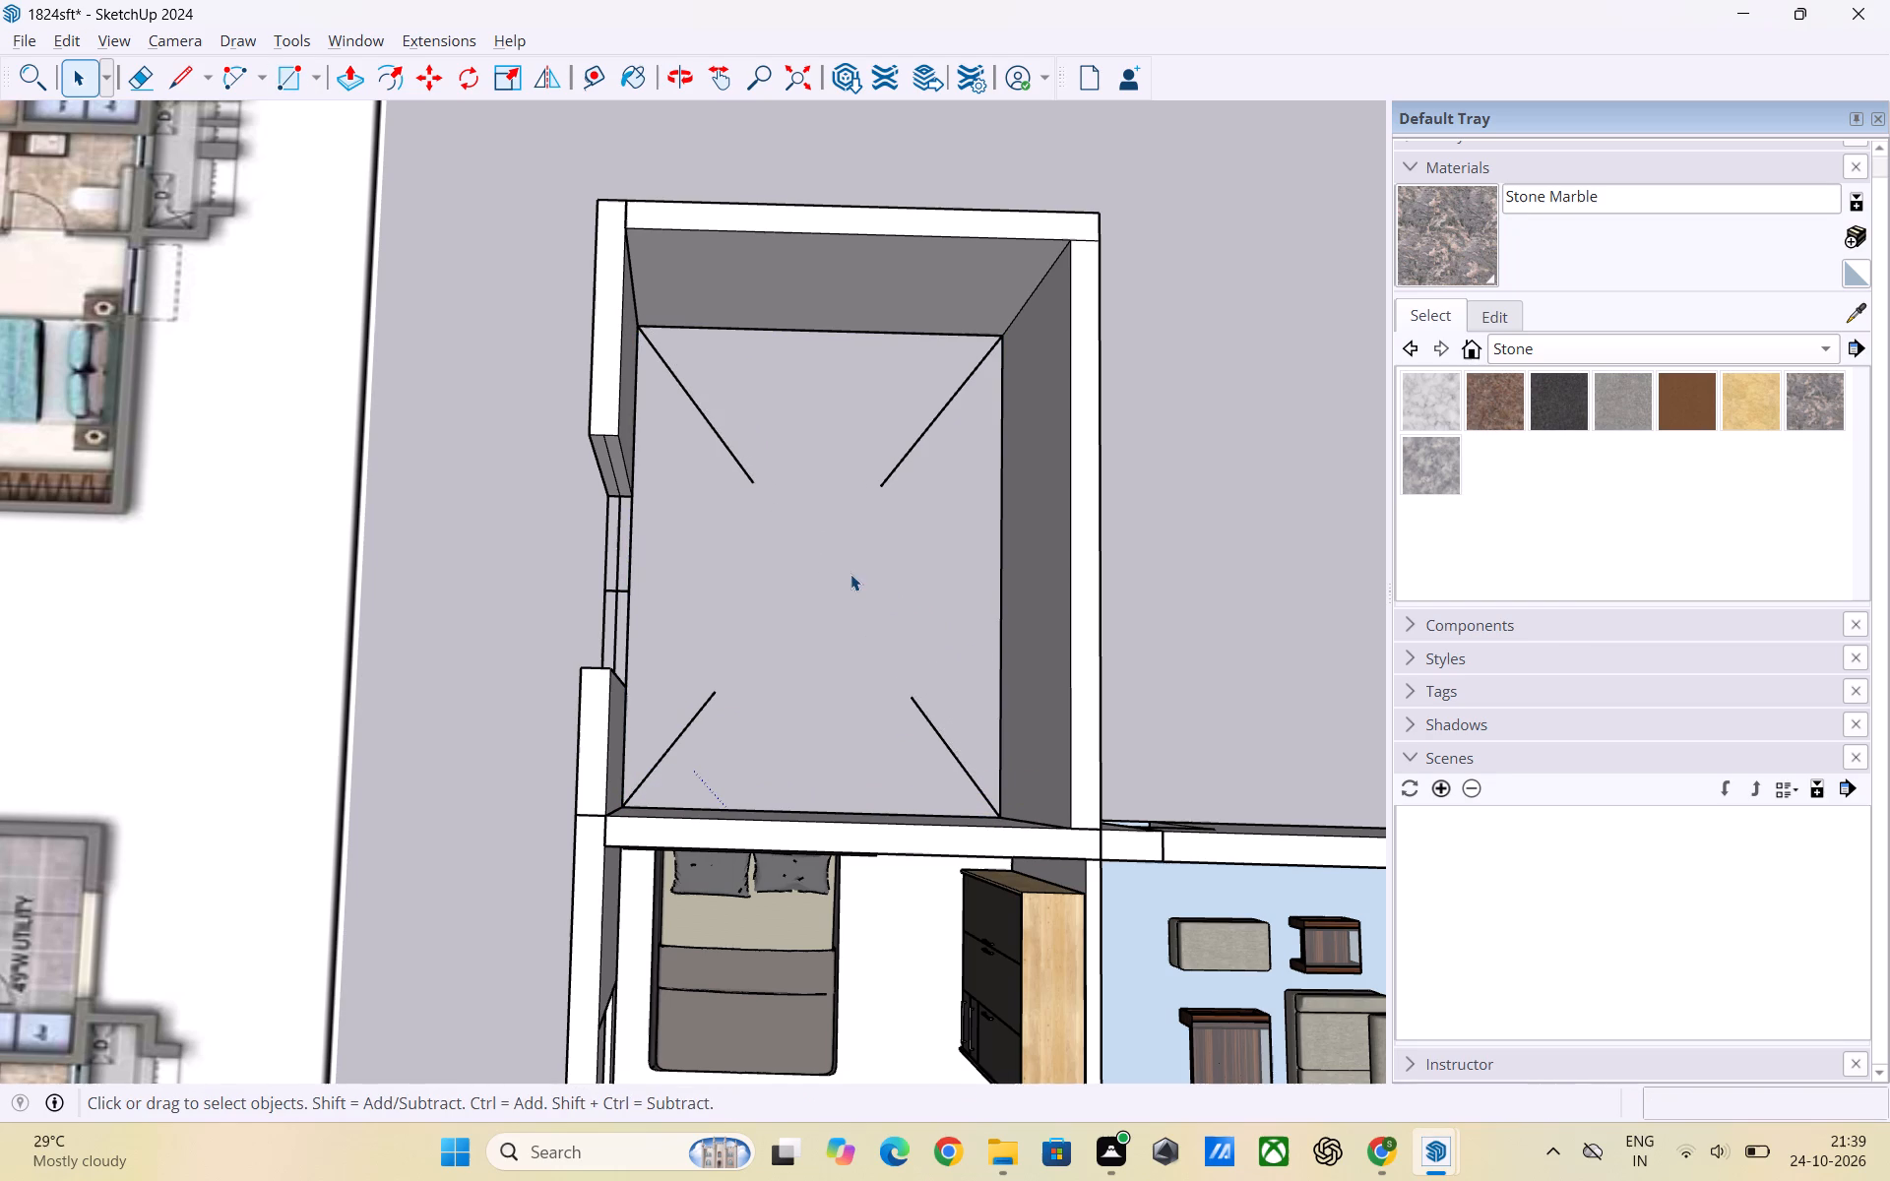
# Delete the leftover centre line segments and short cross line at the base of the unfurnished room's wall opening.
pyautogui.scroll(6, 590, 566)
pyautogui.moveTo(763, 590); pyautogui.dragTo(689, 625, button='middle')
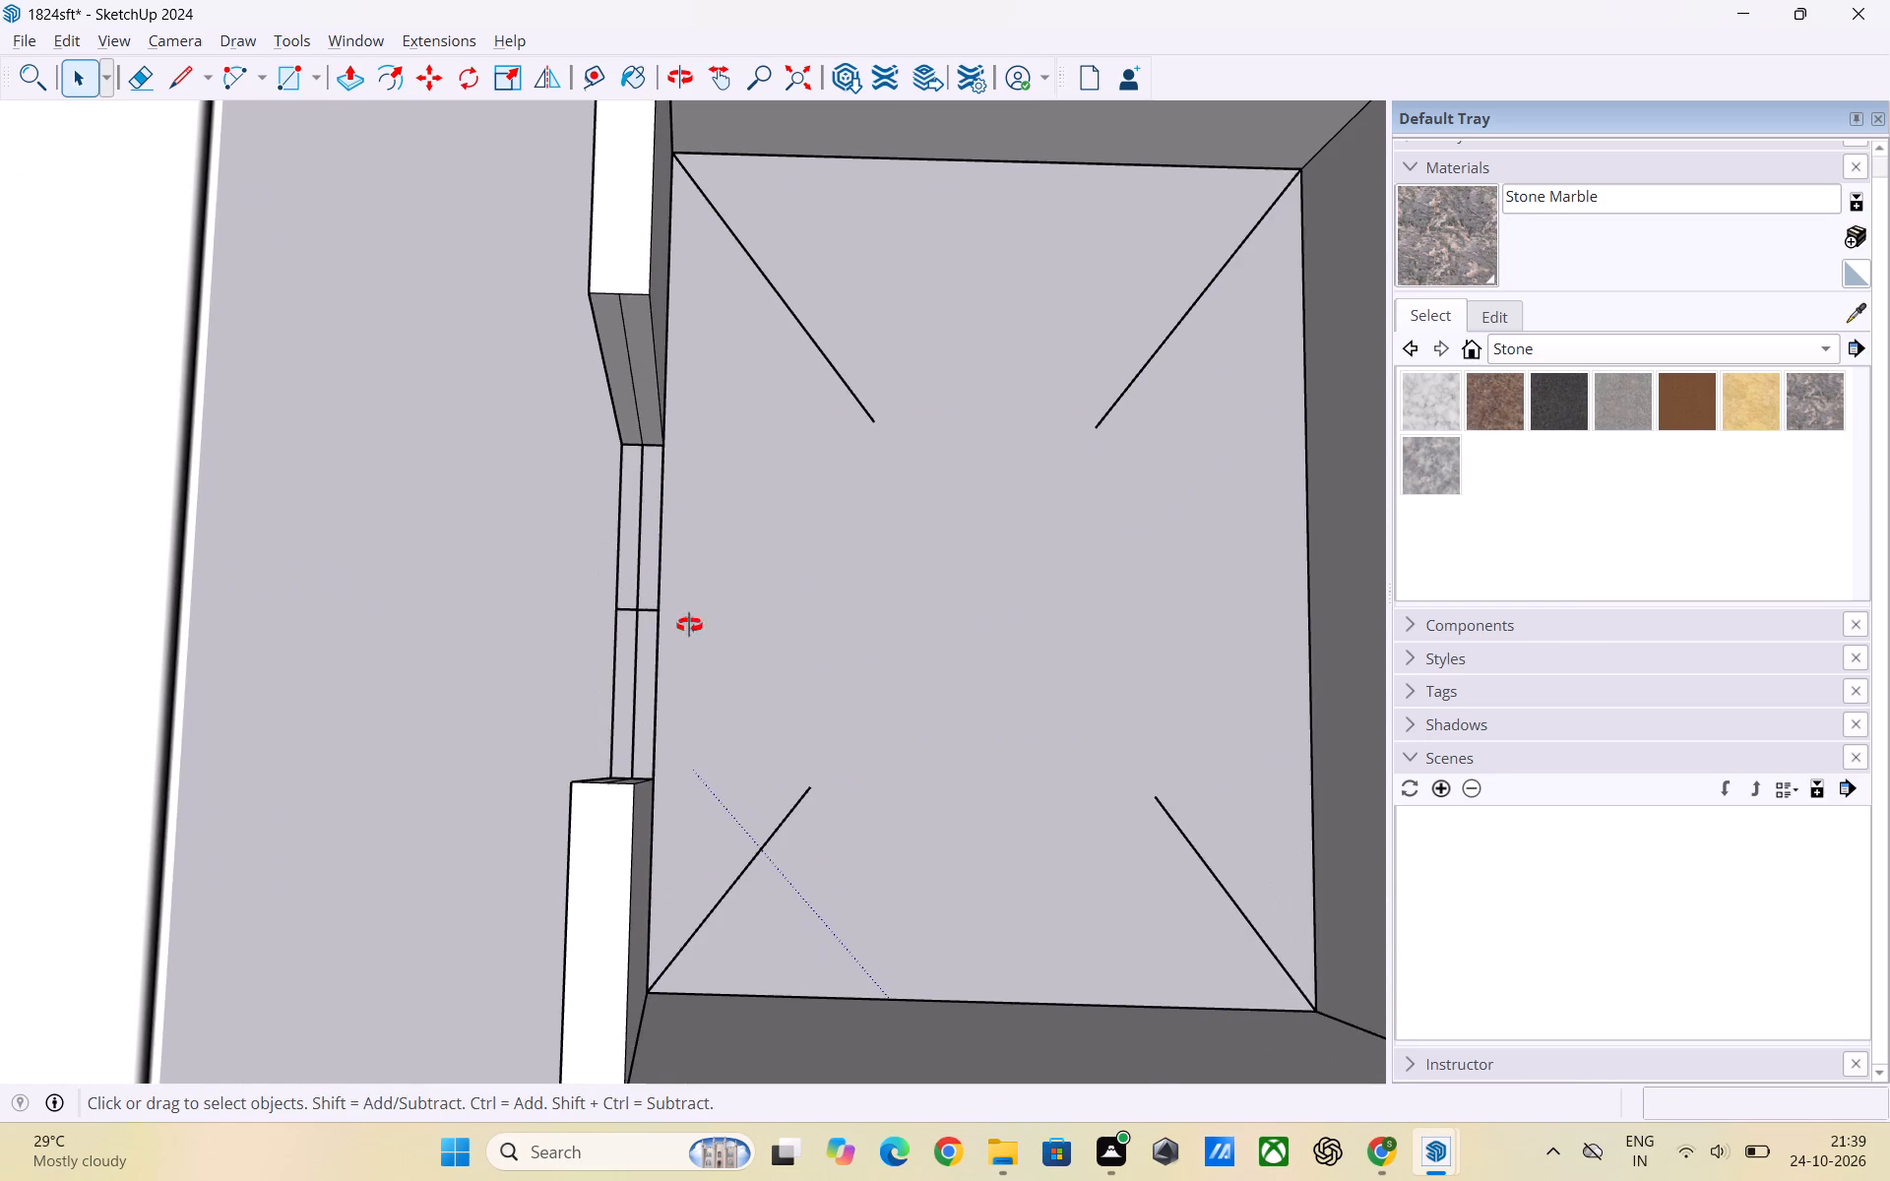
pyautogui.moveTo(689, 625); pyautogui.dragTo(418, 566, button='middle')
pyautogui.scroll(-5, 721, 515)
pyautogui.moveTo(843, 675); pyautogui.dragTo(459, 620, button='middle')
pyautogui.scroll(4, 731, 558)
pyautogui.moveTo(786, 629); pyautogui.dragTo(591, 659, button='middle')
pyautogui.scroll(2, 613, 560)
pyautogui.moveTo(588, 559); pyautogui.dragTo(645, 632)
pyautogui.moveTo(694, 638); pyautogui.dragTo(656, 552)
pyautogui.doubleClick(712, 584)
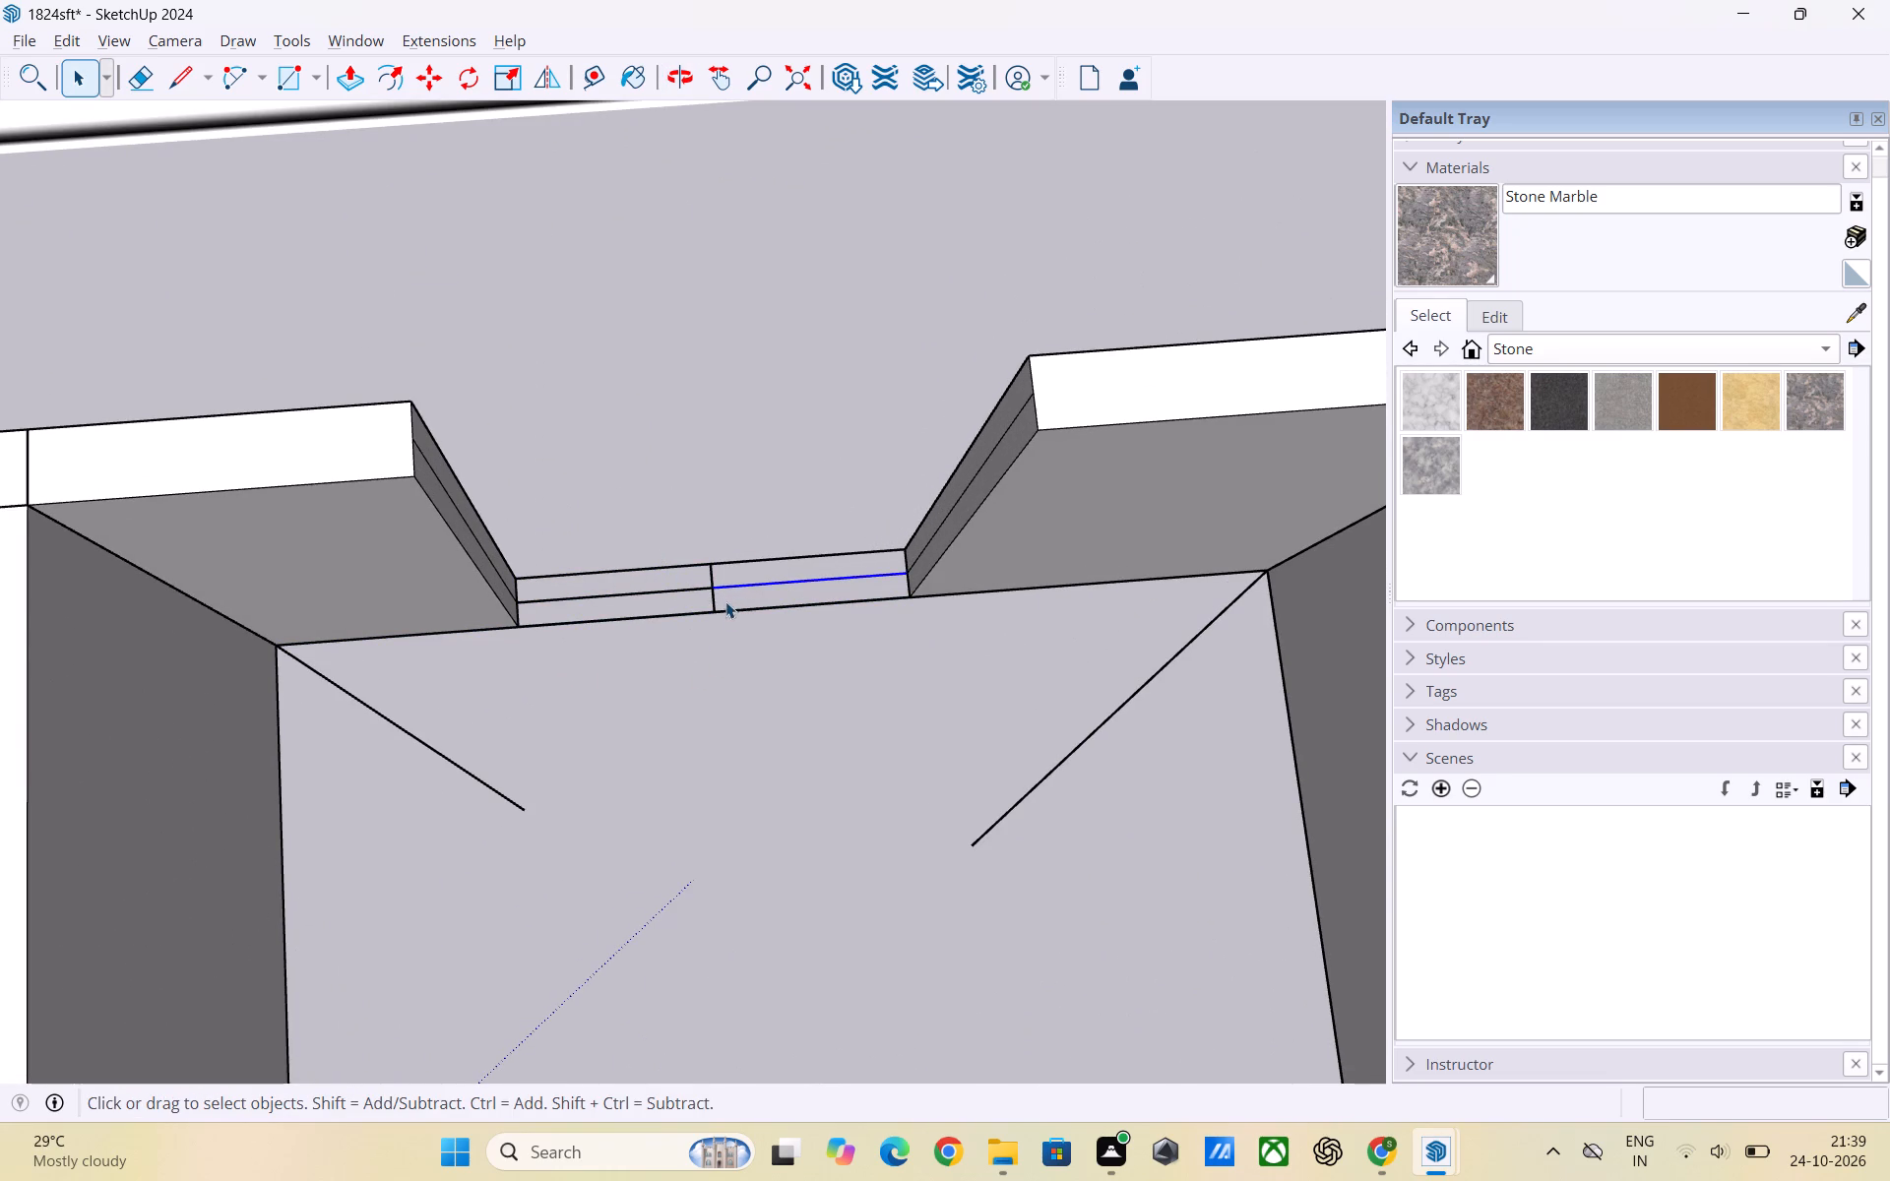
pyautogui.keyDown('shift'); pyautogui.click(685, 589); pyautogui.keyUp('shift')
pyautogui.keyDown('shift'); pyautogui.click(715, 578); pyautogui.keyUp('shift')
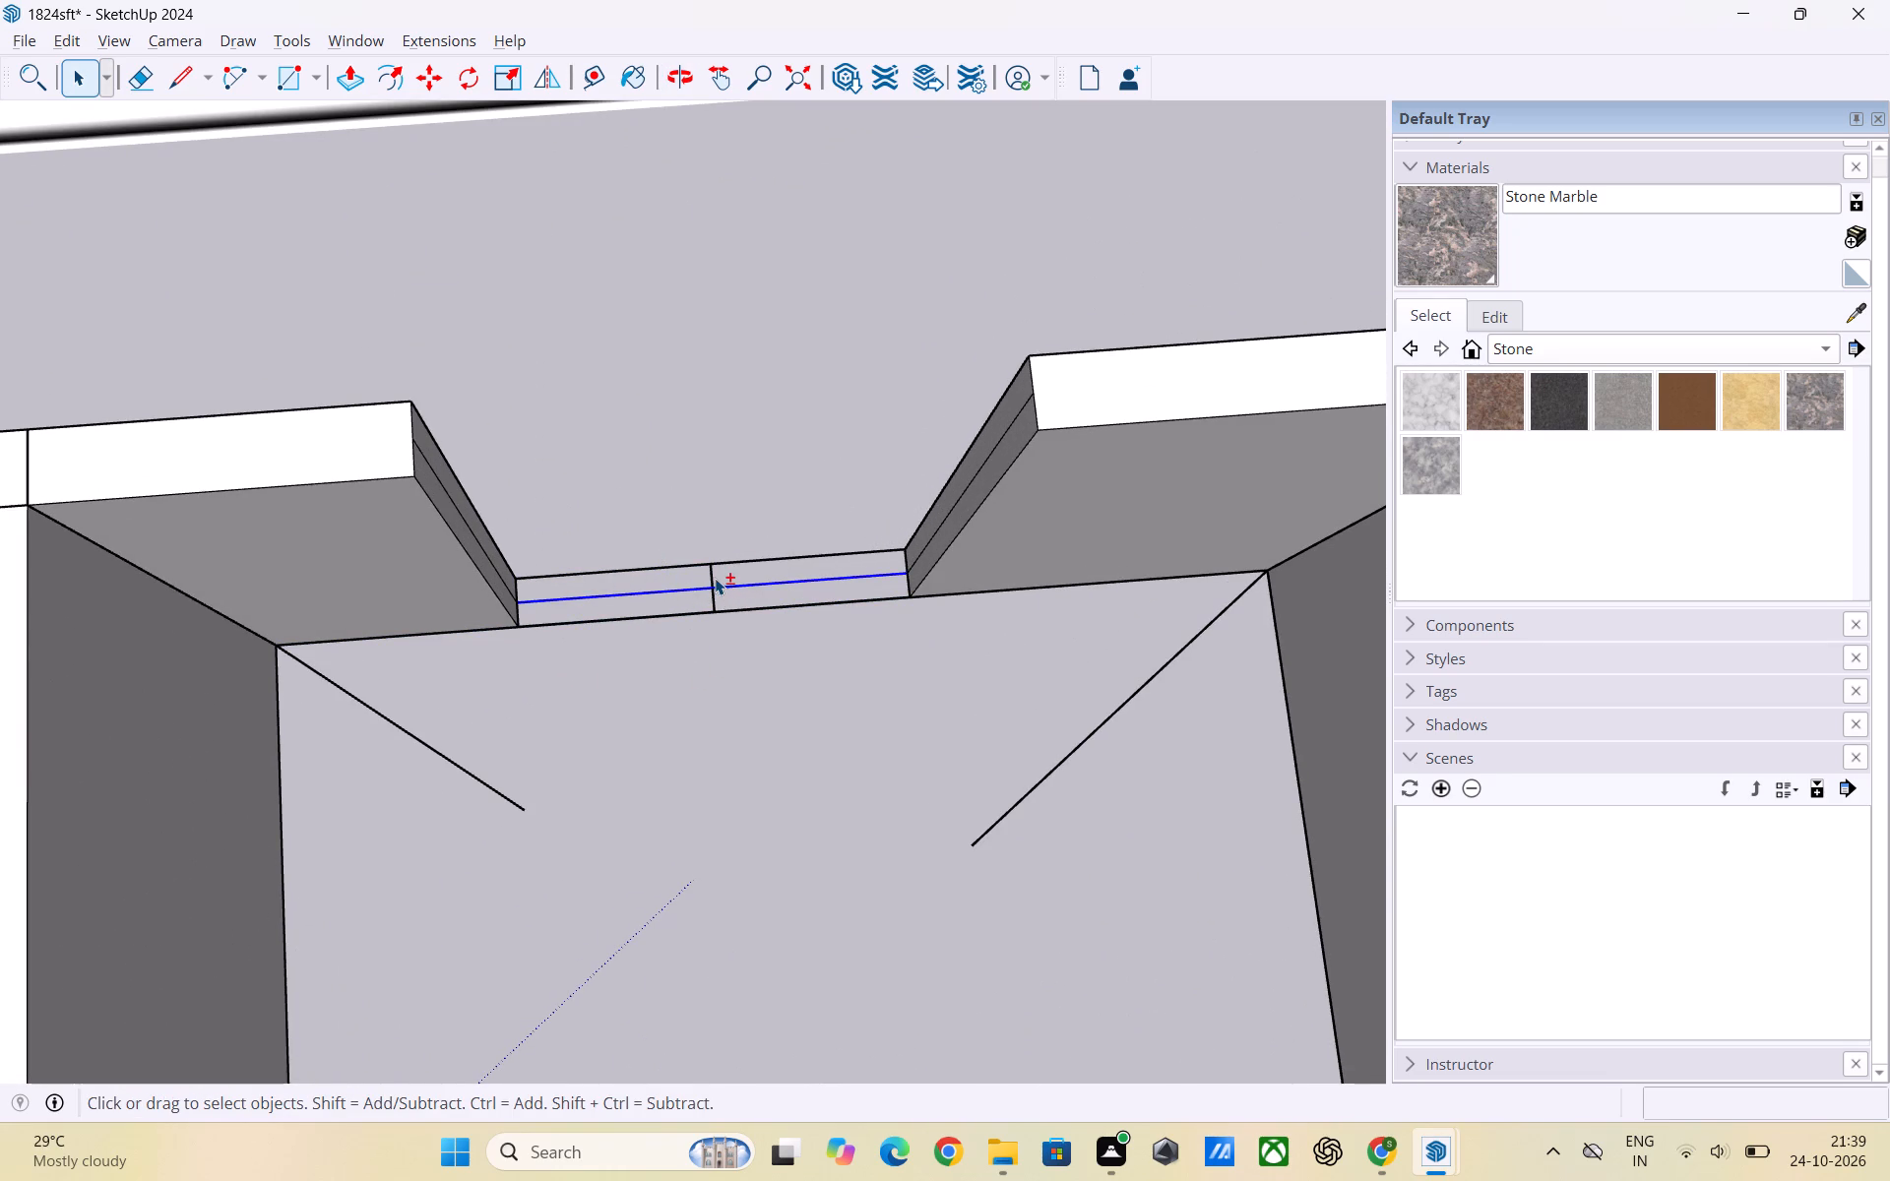
pyautogui.keyDown('shift'); pyautogui.click(715, 601); pyautogui.keyUp('shift')
pyautogui.press('Delete')
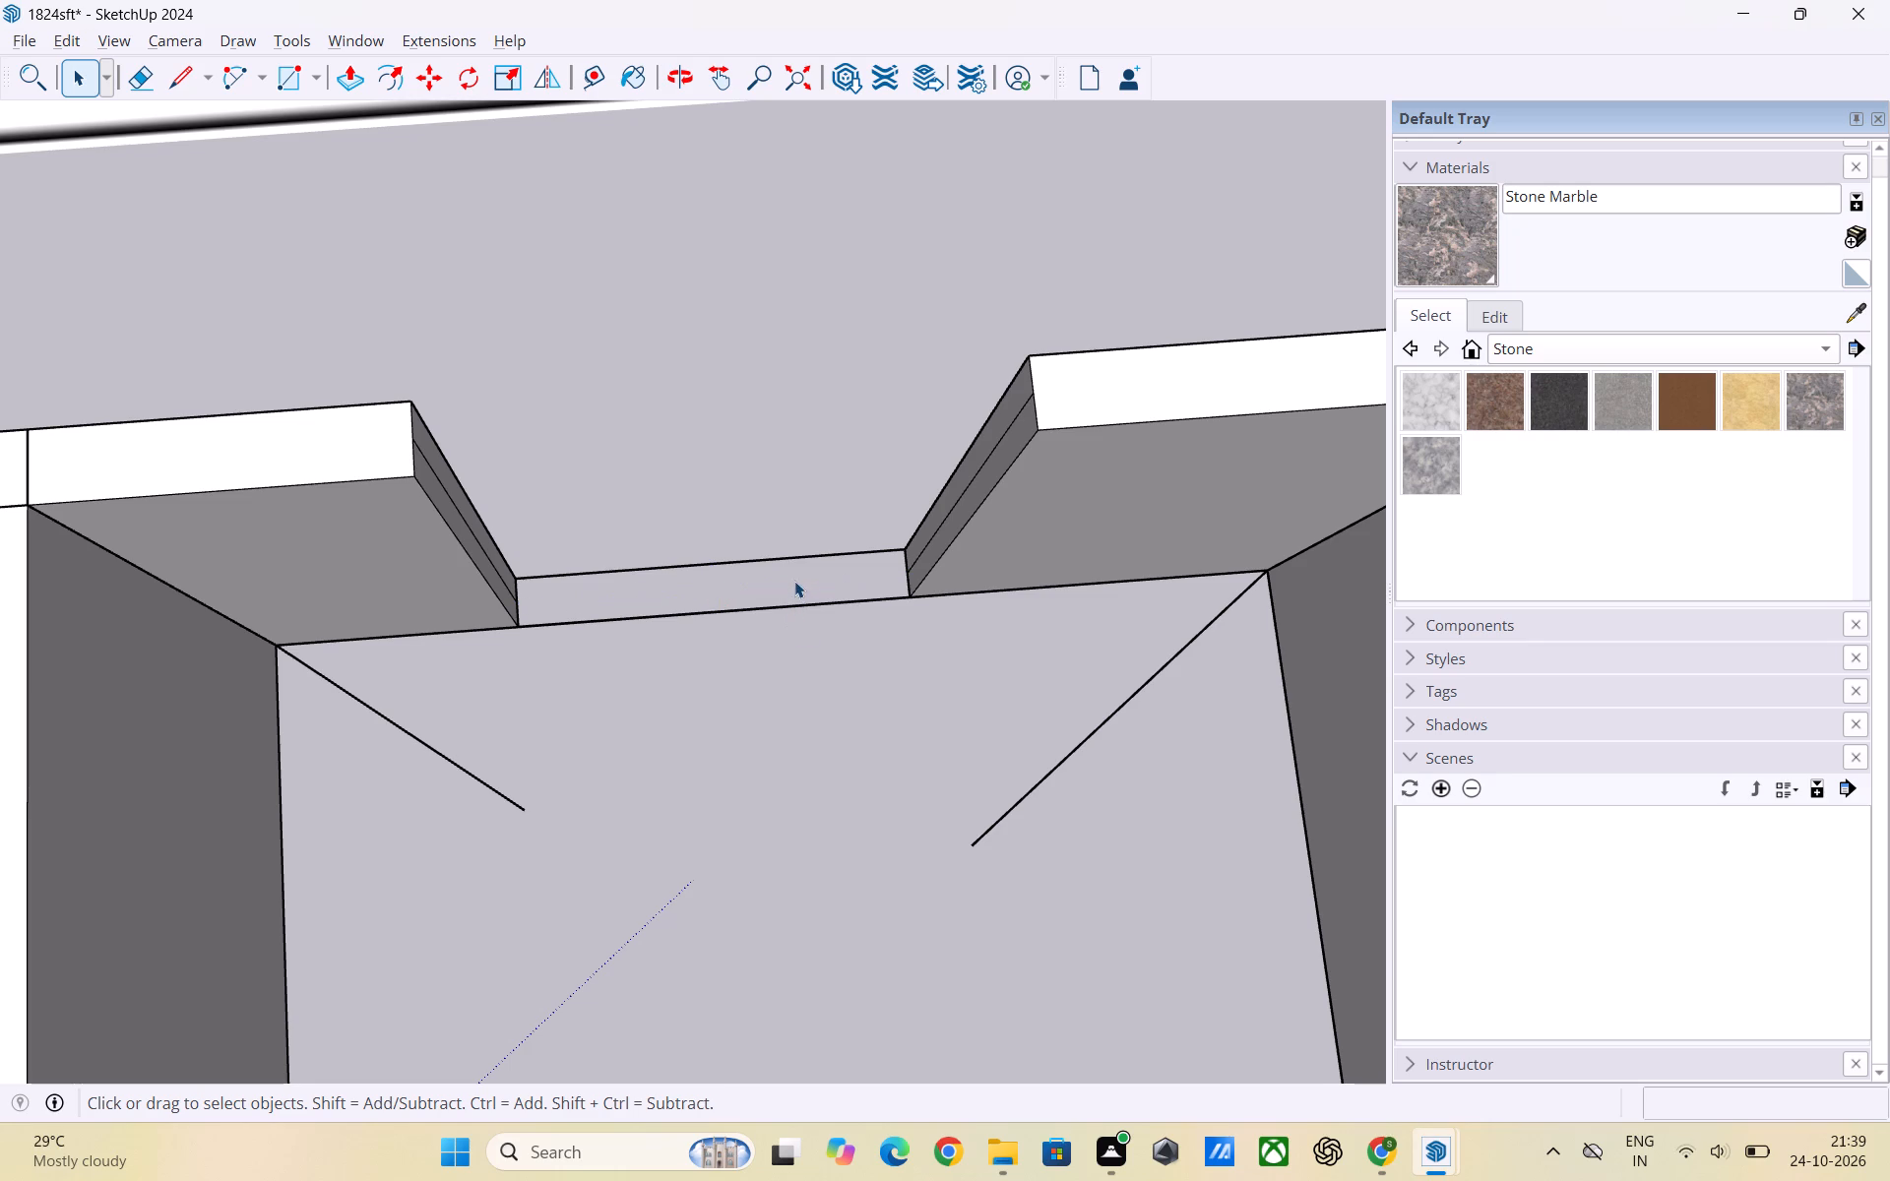
# Delete the leftover vertical line on the end face of the wall beside the bedroom, at the unfurnished room's opening.
pyautogui.scroll(-4, 817, 628)
pyautogui.moveTo(804, 679); pyautogui.dragTo(605, 595, button='middle')
pyautogui.scroll(3, 622, 539)
pyautogui.moveTo(629, 529); pyautogui.dragTo(575, 543, button='middle')
pyautogui.scroll(2, 575, 543)
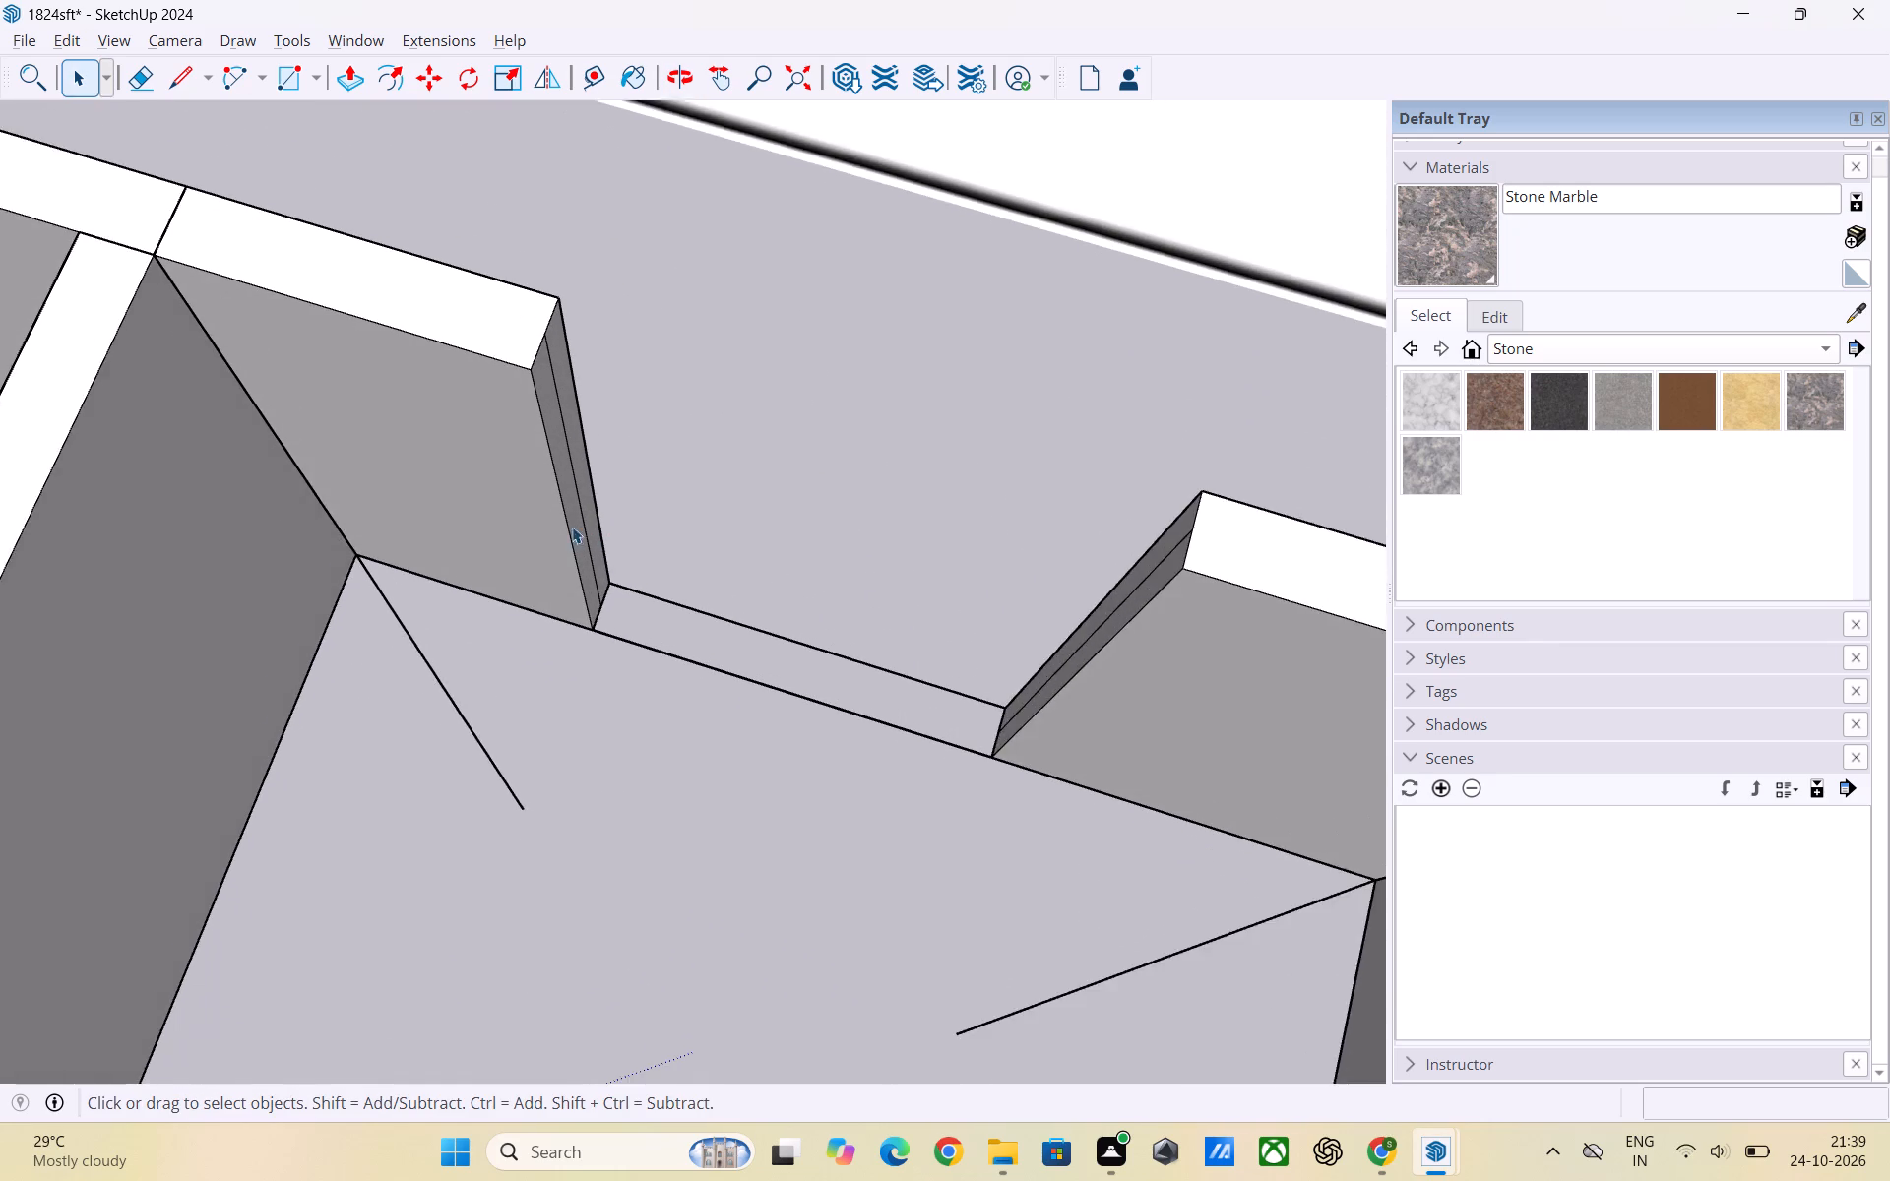
pyautogui.scroll(1, 572, 527)
pyautogui.click(580, 502)
pyautogui.click(585, 502)
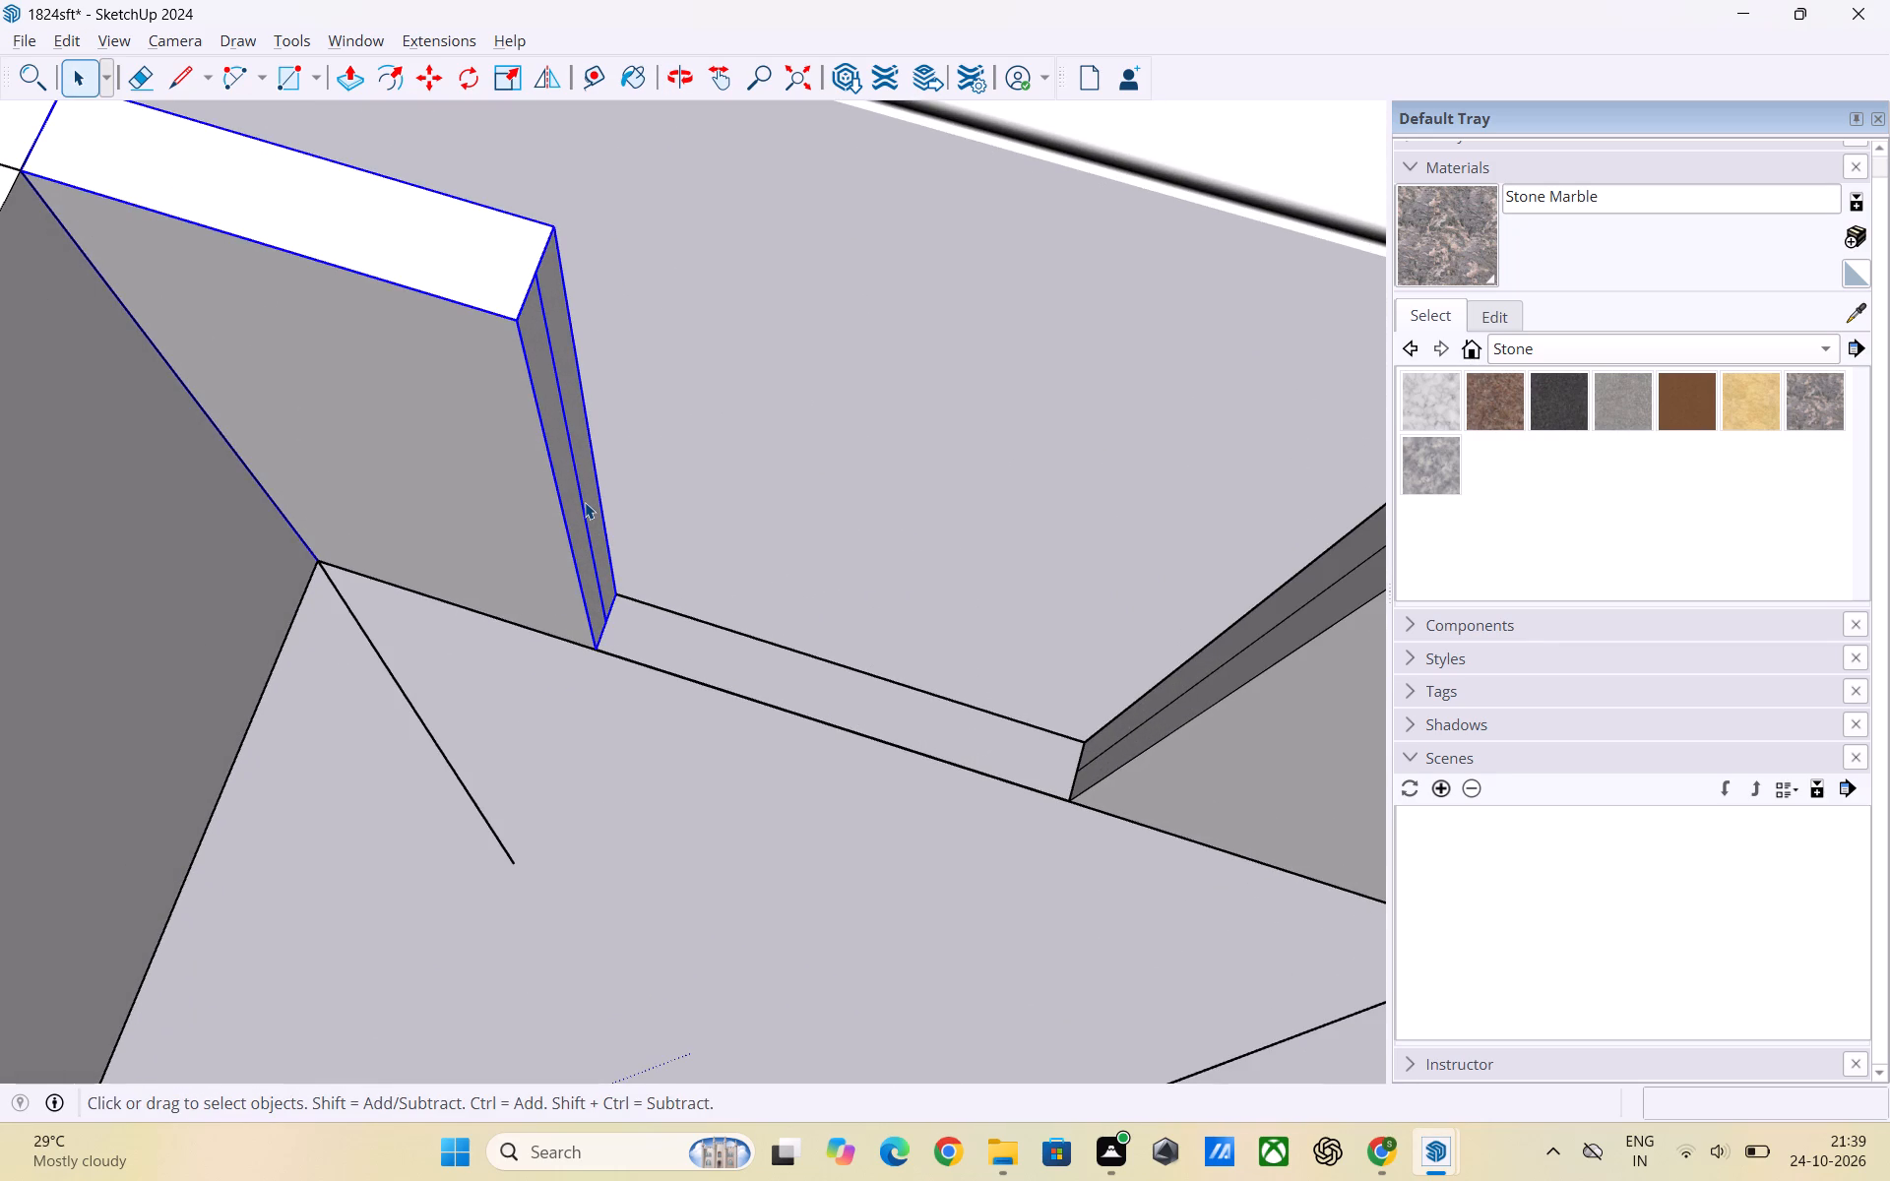
pyautogui.click(585, 502)
pyautogui.click(582, 503)
pyautogui.doubleClick(583, 503)
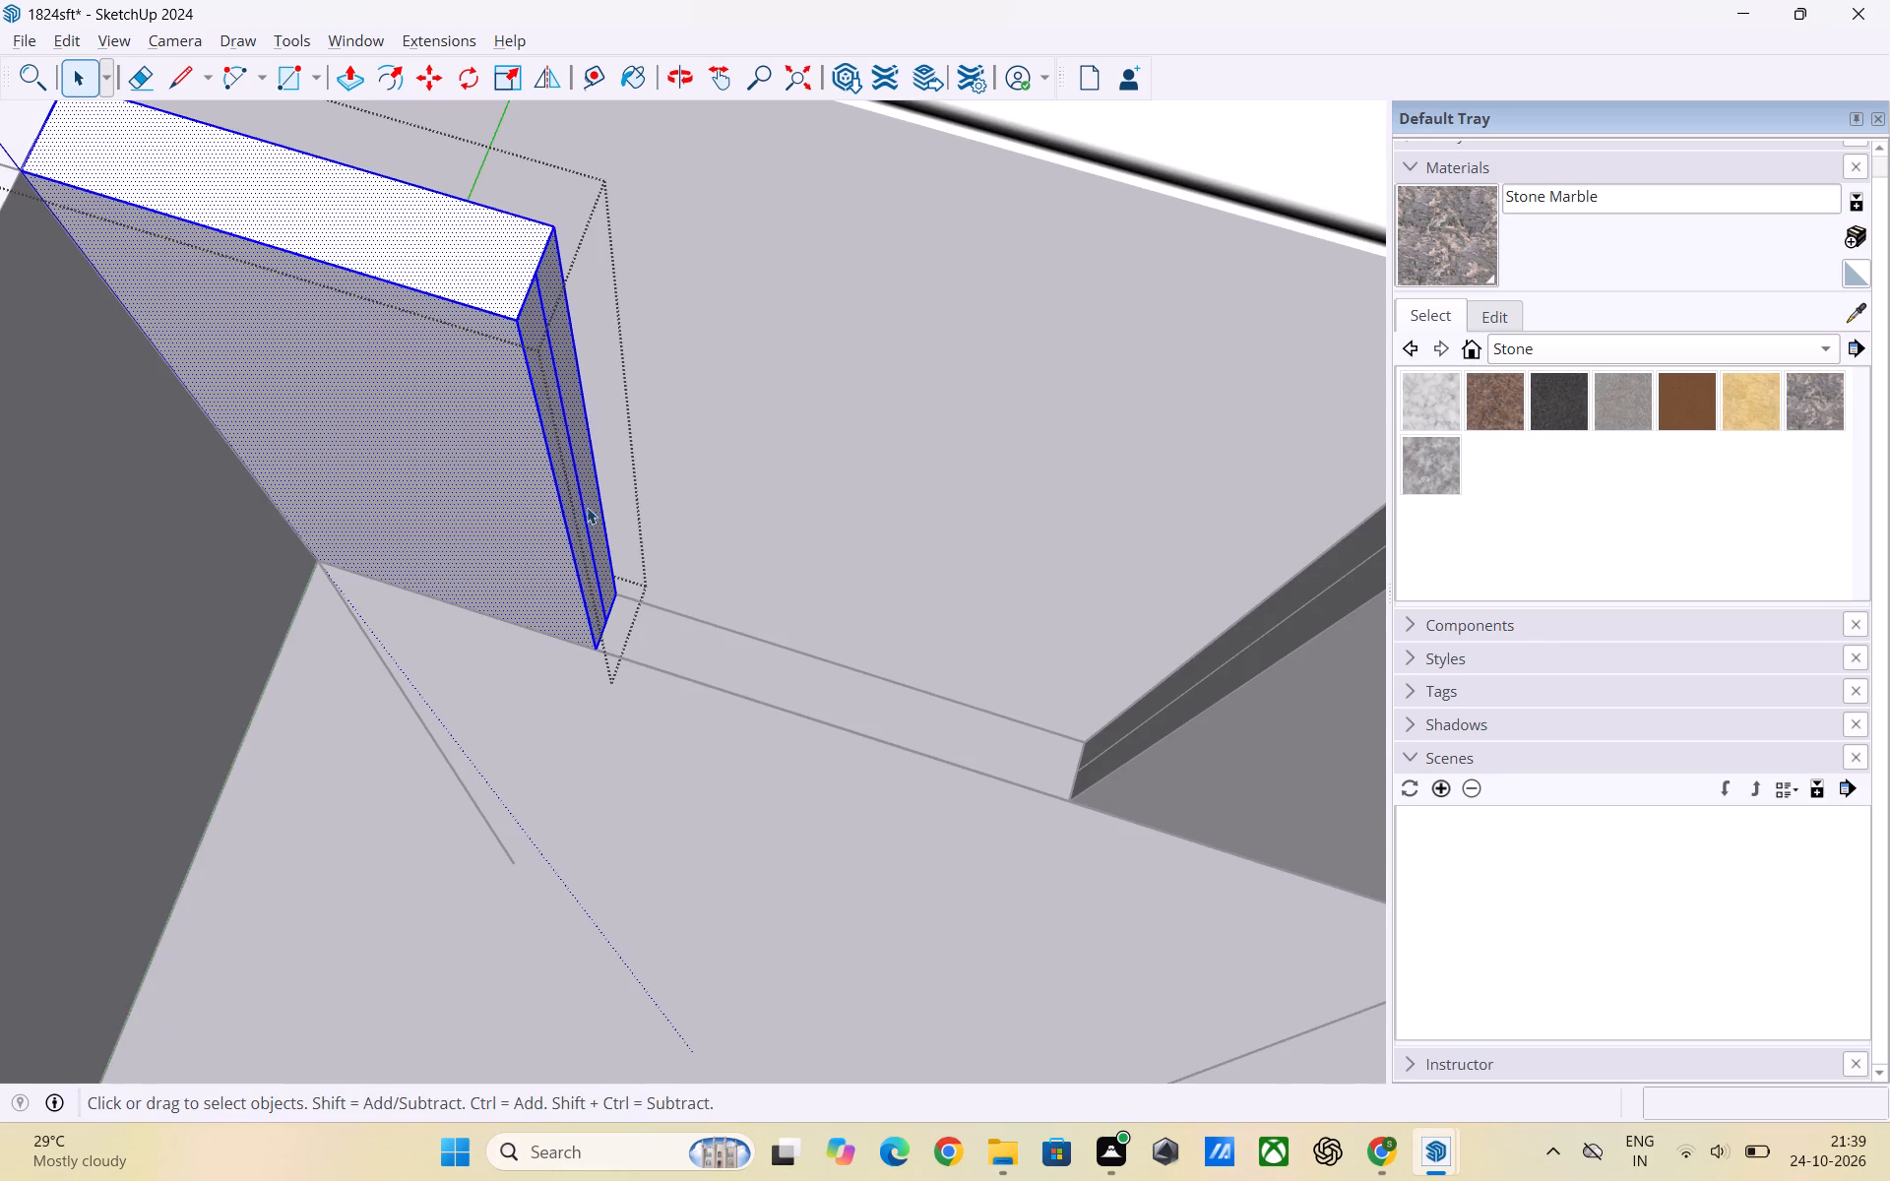
pyautogui.click(760, 478)
pyautogui.click(585, 513)
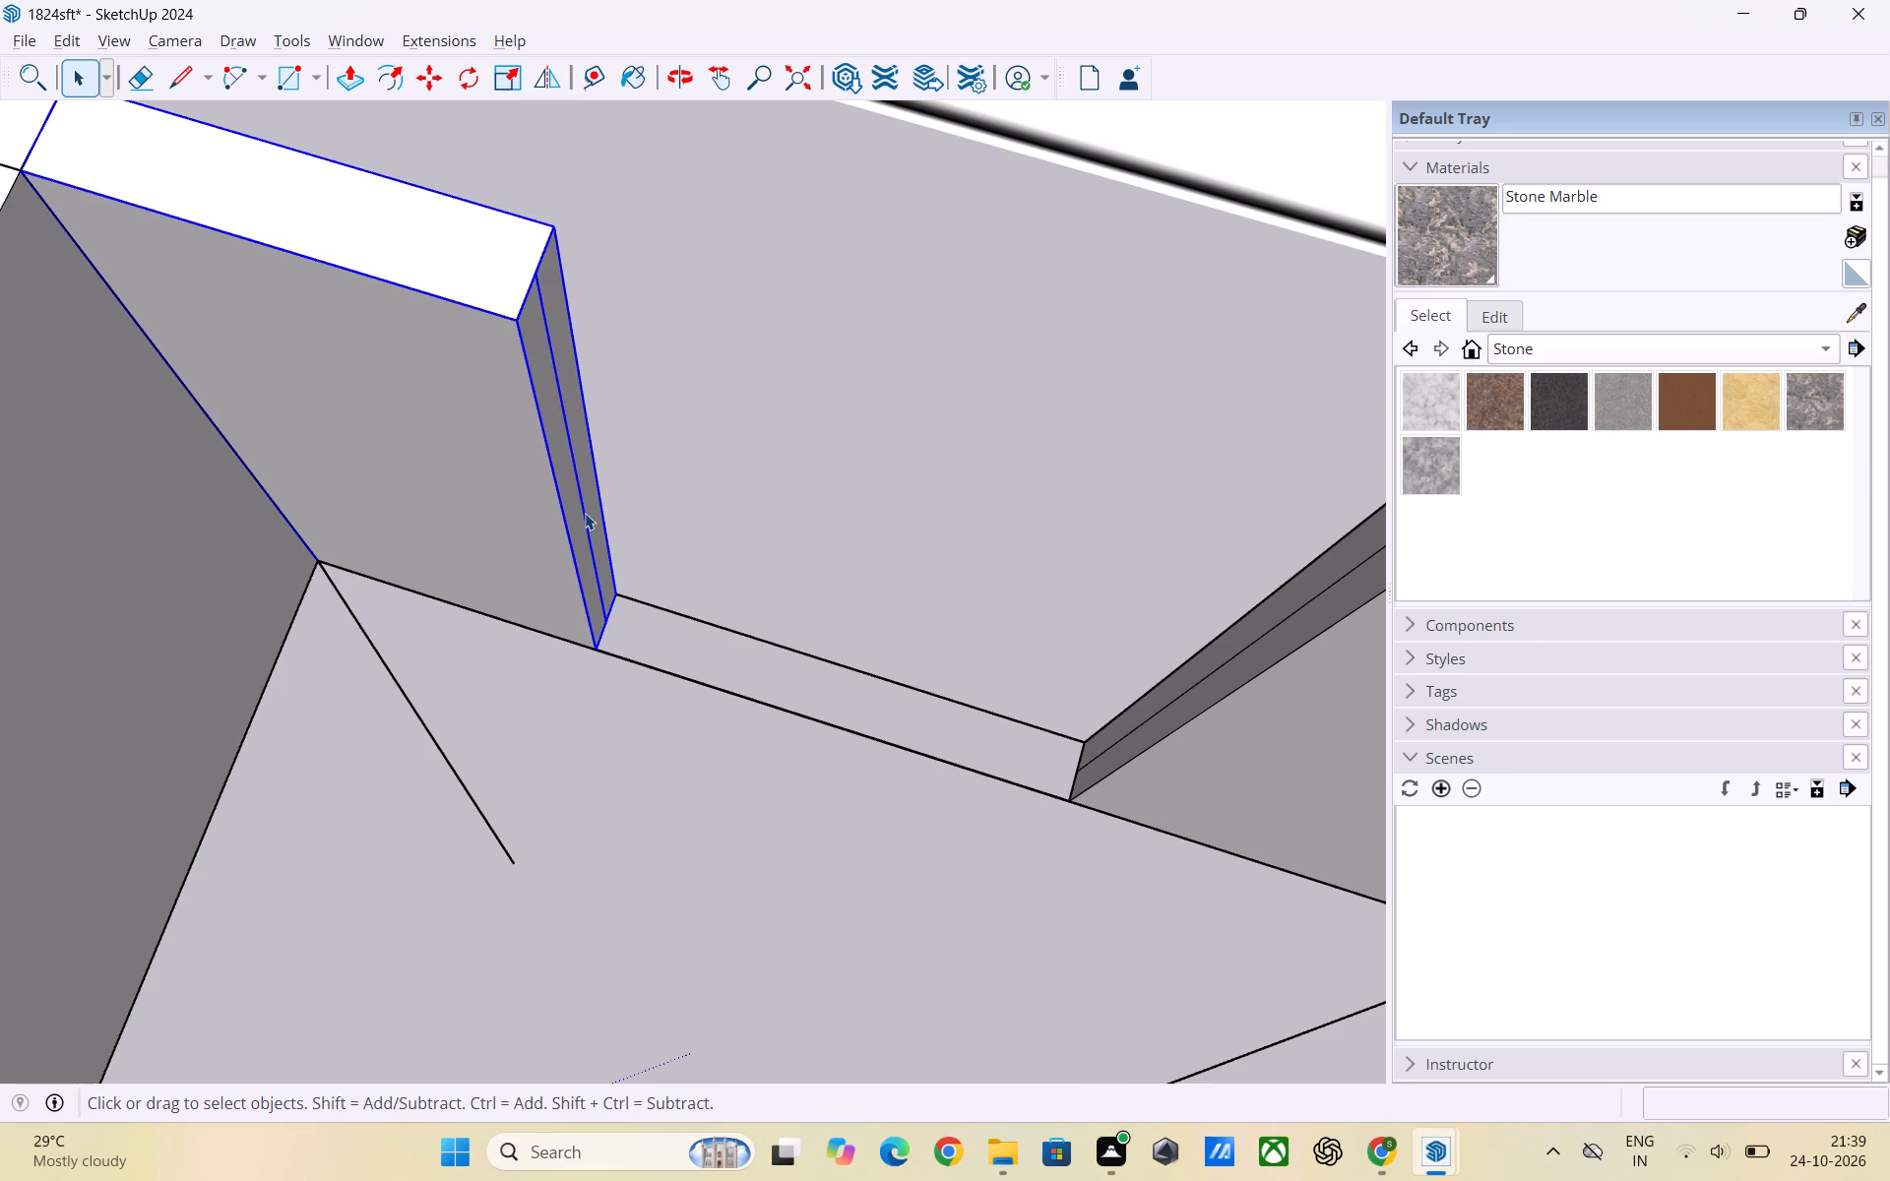
pyautogui.click(585, 513)
pyautogui.click(582, 515)
pyautogui.click(588, 517)
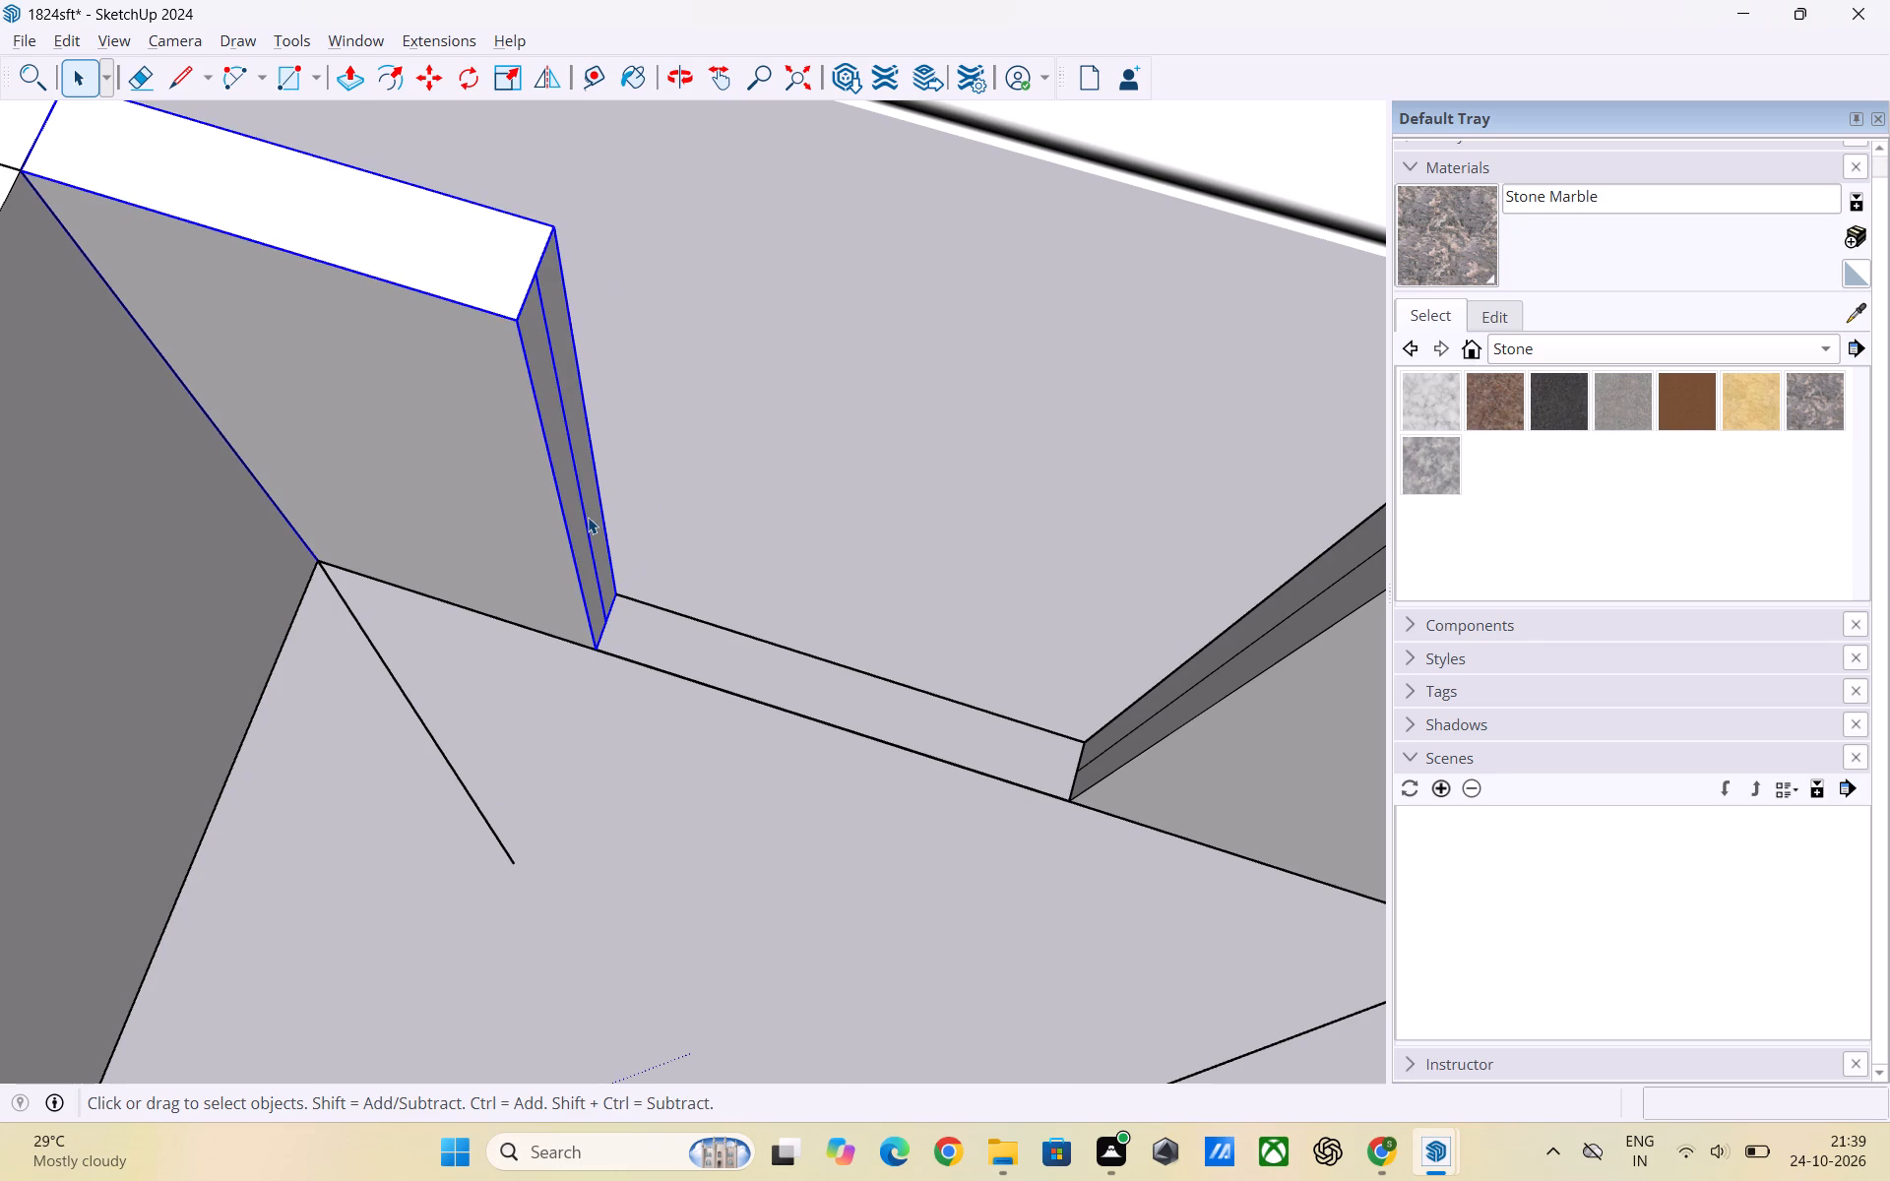
pyautogui.click(588, 517)
pyautogui.click(587, 517)
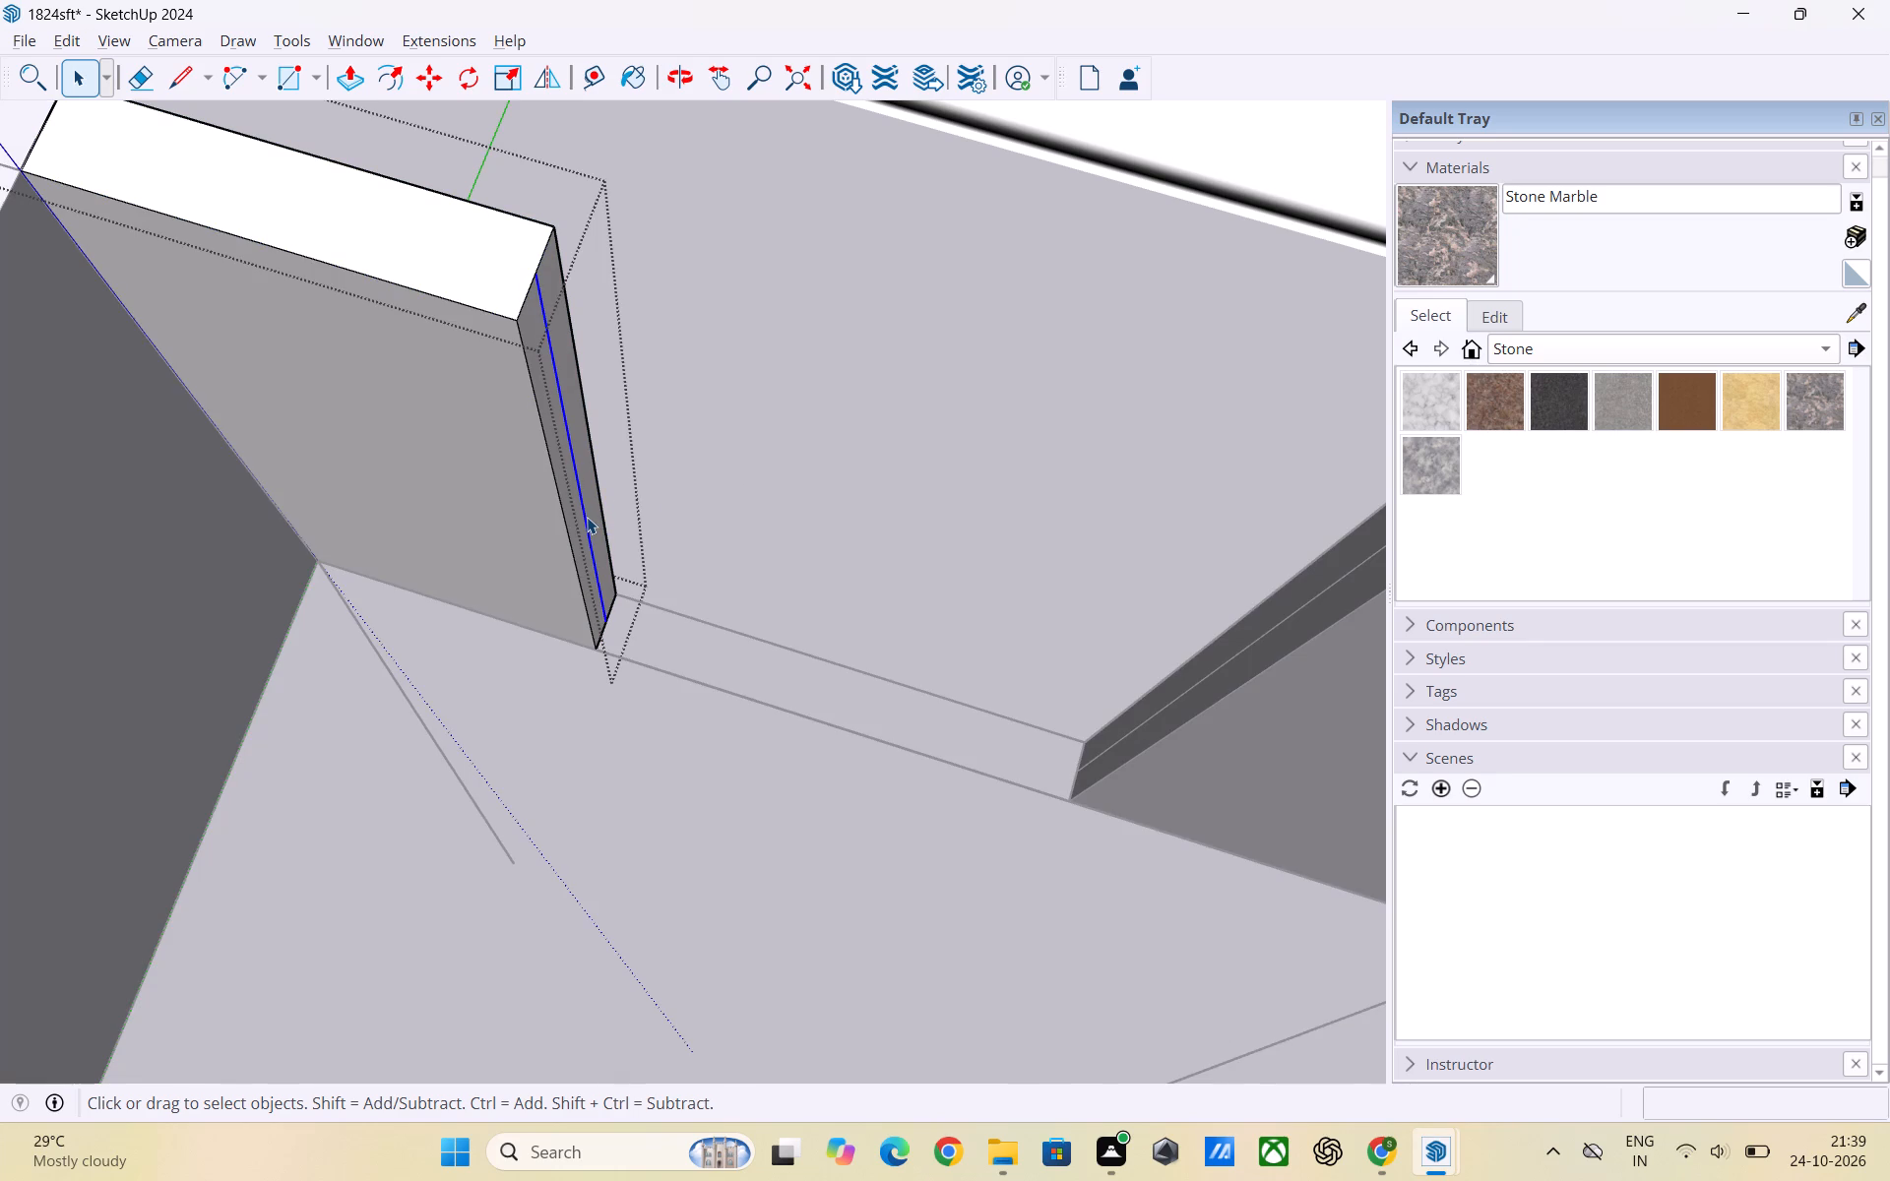
pyautogui.press('Delete')
# Delete the leftover vertical line on the end face of the wall across the opening.
pyautogui.scroll(-2, 606, 632)
pyautogui.moveTo(629, 680); pyautogui.dragTo(904, 727, button='middle')
pyautogui.click(904, 738)
pyautogui.scroll(2, 1091, 560)
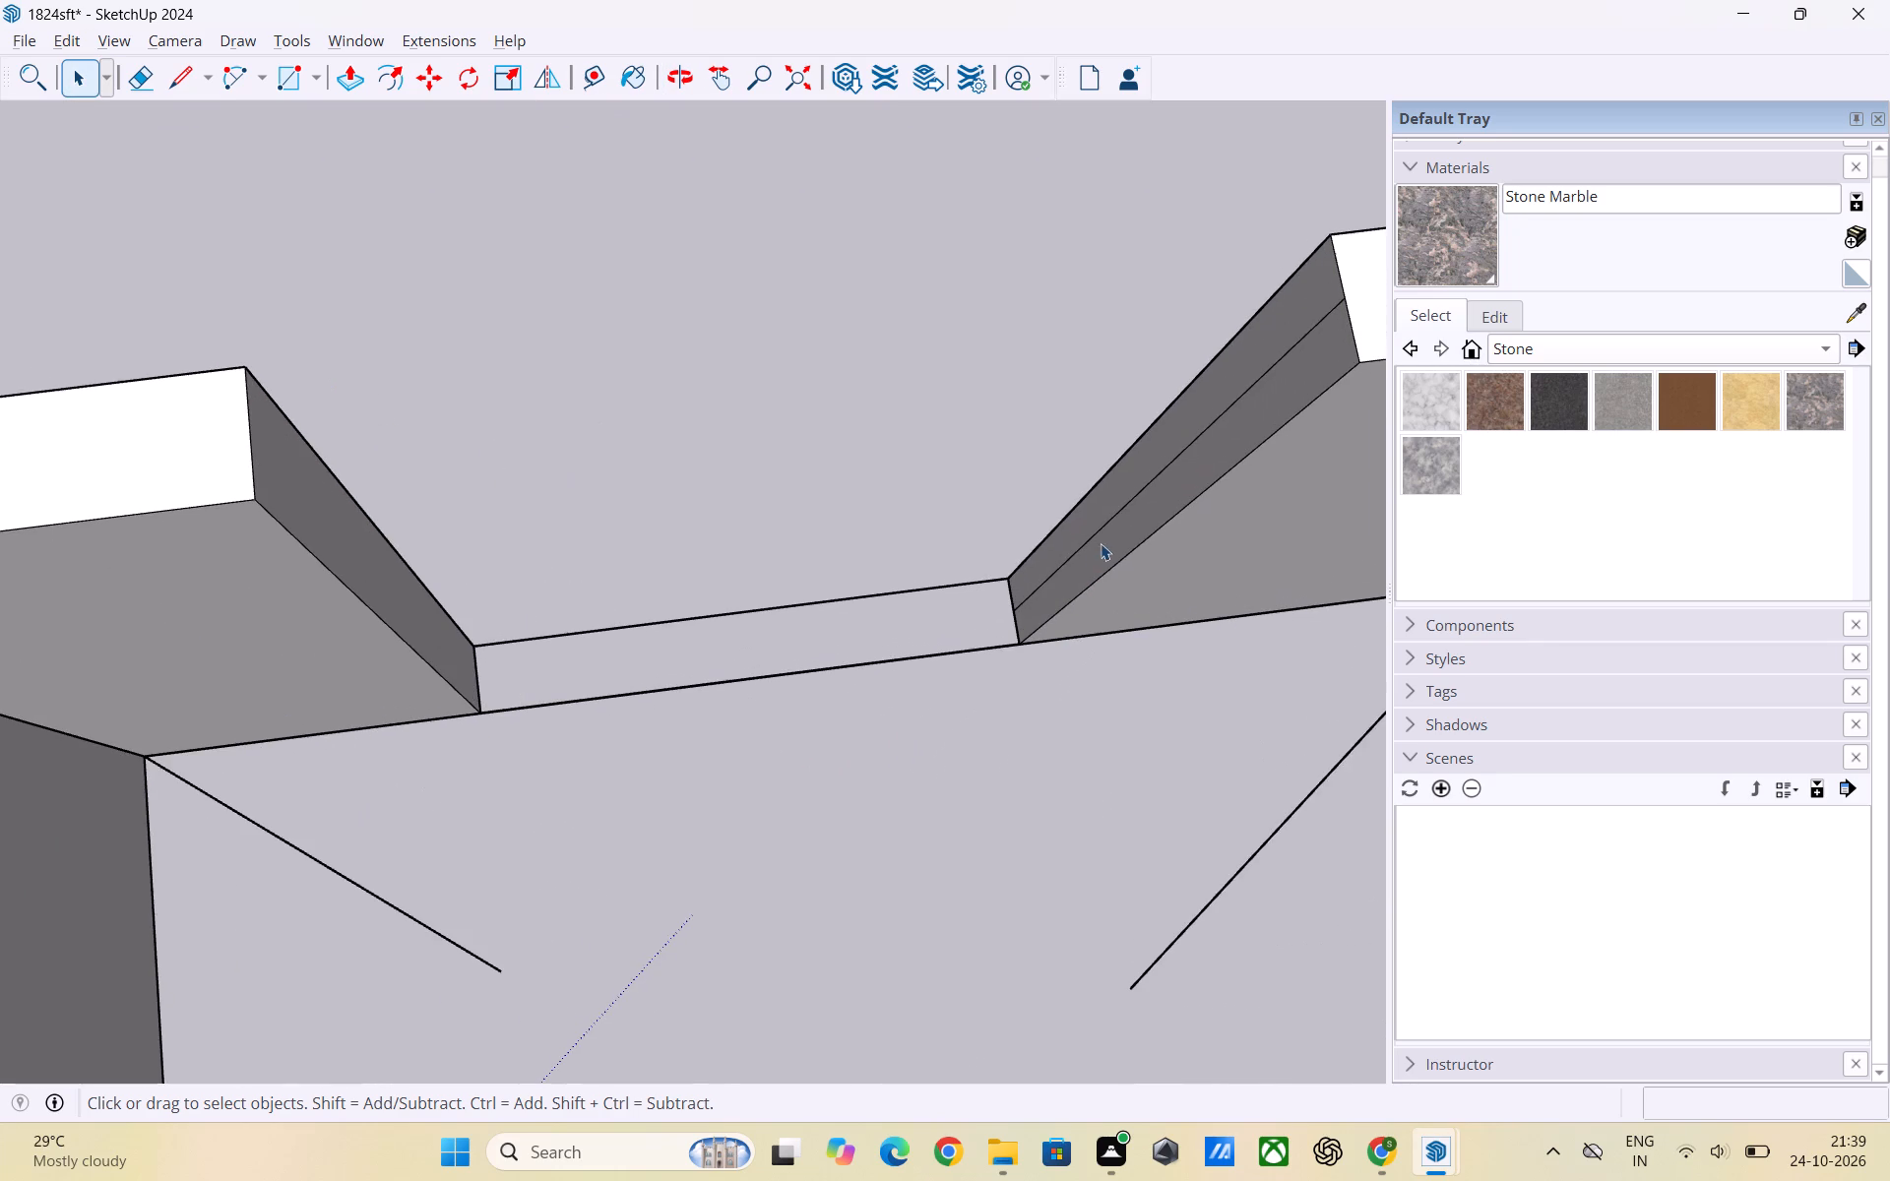
pyautogui.scroll(1, 1101, 543)
pyautogui.click(1107, 528)
pyautogui.click(1107, 528)
pyautogui.click(1107, 522)
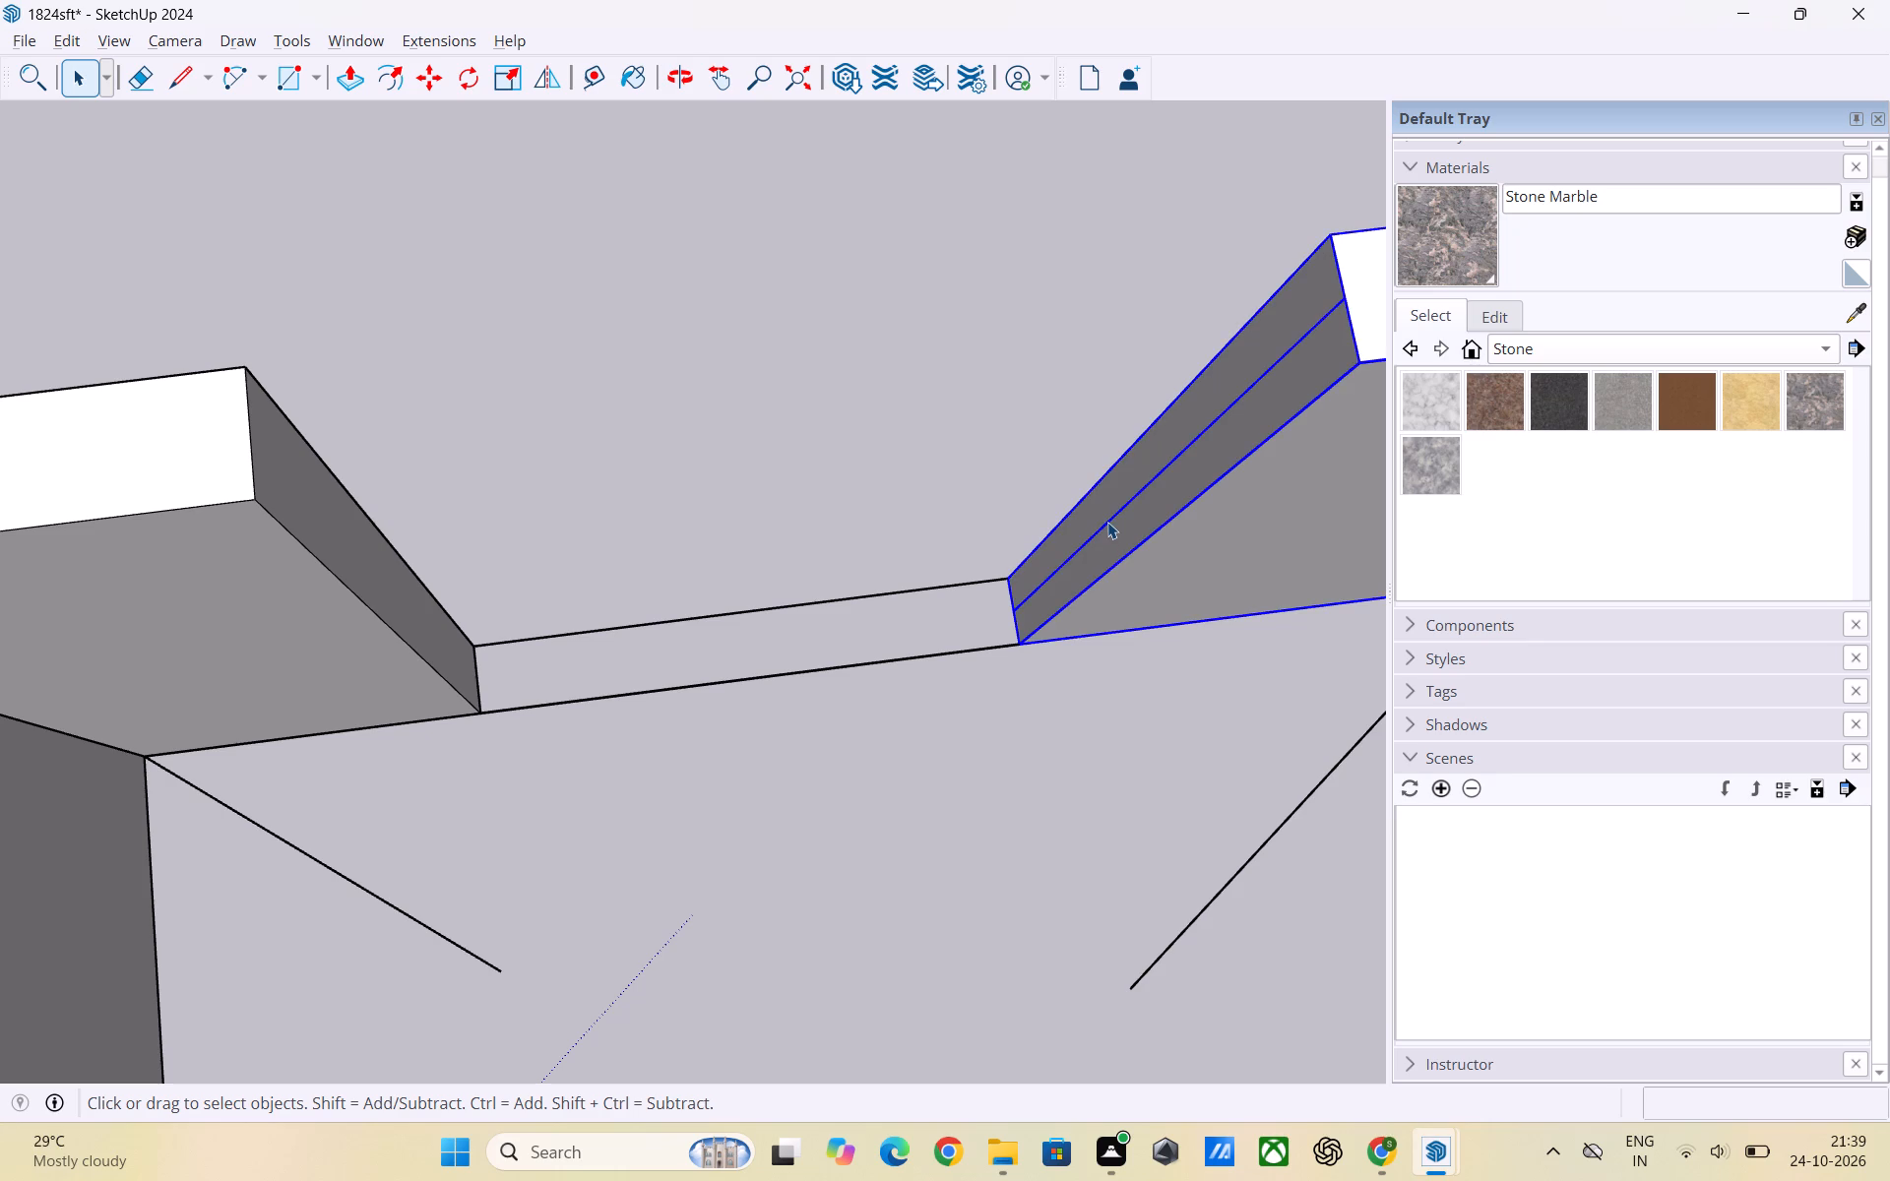
pyautogui.click(1107, 523)
pyautogui.doubleClick(1108, 525)
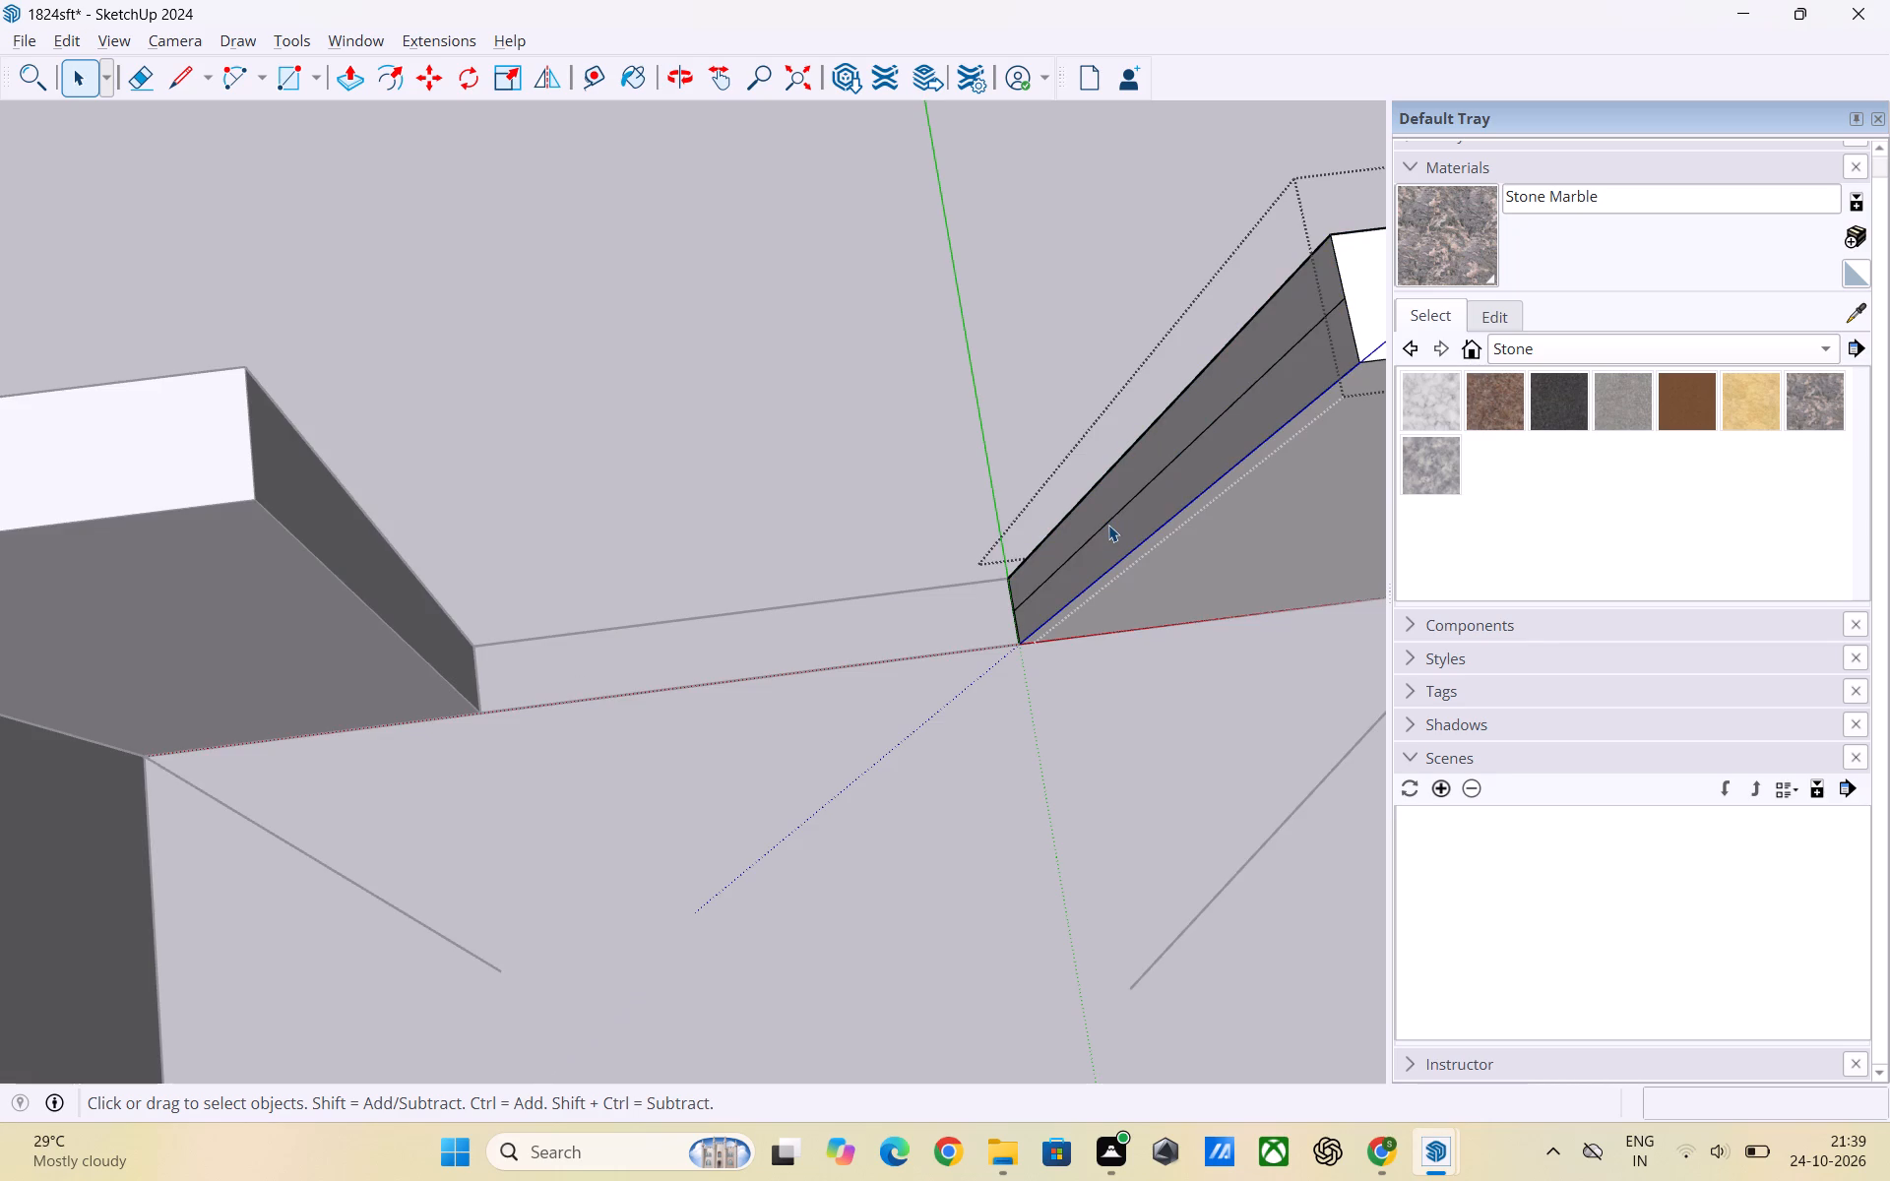
pyautogui.click(1108, 525)
pyautogui.press('Delete')
pyautogui.click(949, 444)
# Delete the four leftover diagonal lines running inward from the unfurnished room's floor corners.
pyautogui.scroll(-4, 1014, 507)
pyautogui.moveTo(1065, 591); pyautogui.dragTo(913, 606, button='middle')
pyautogui.scroll(-6, 824, 517)
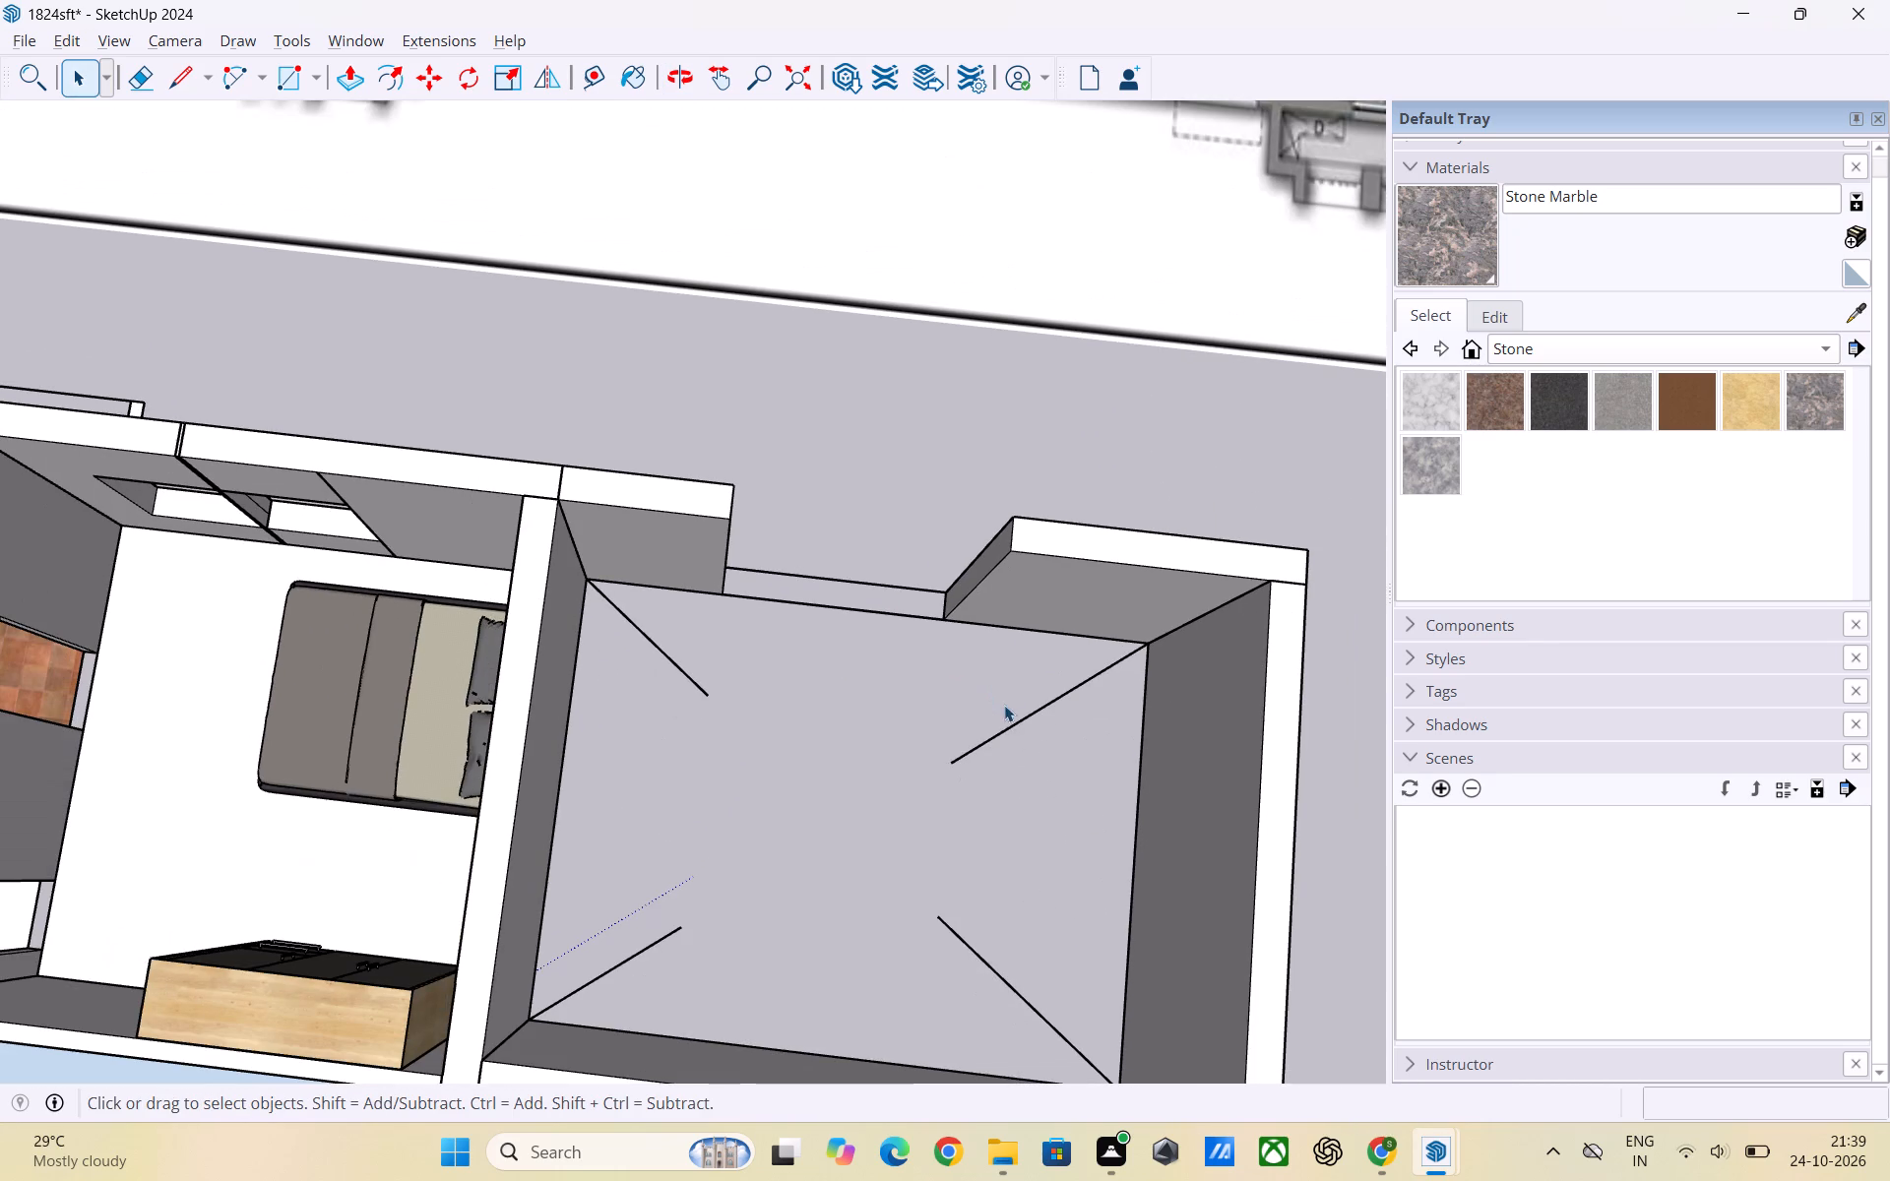
pyautogui.click(1005, 726)
pyautogui.moveTo(1052, 1021); pyautogui.dragTo(882, 903)
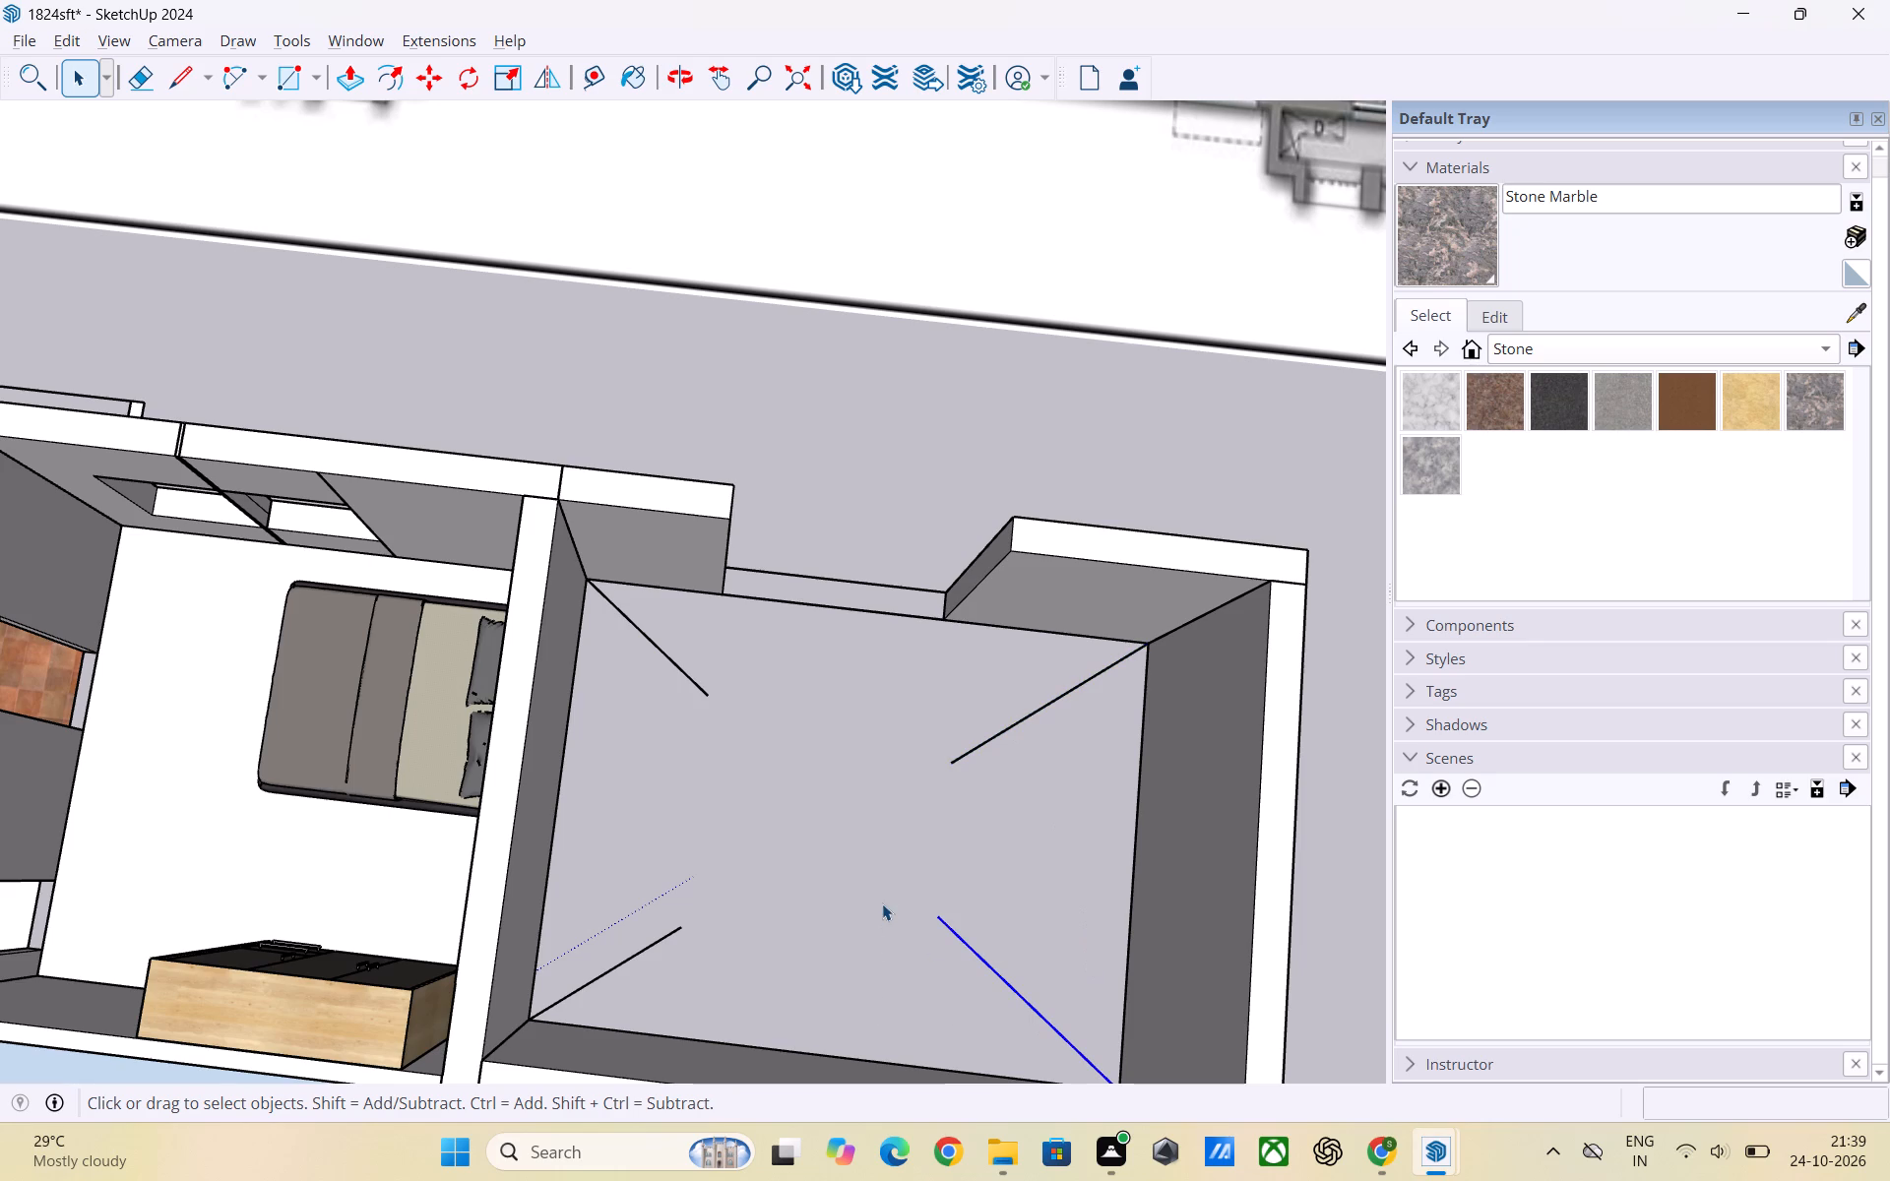
pyautogui.moveTo(735, 954); pyautogui.dragTo(613, 639)
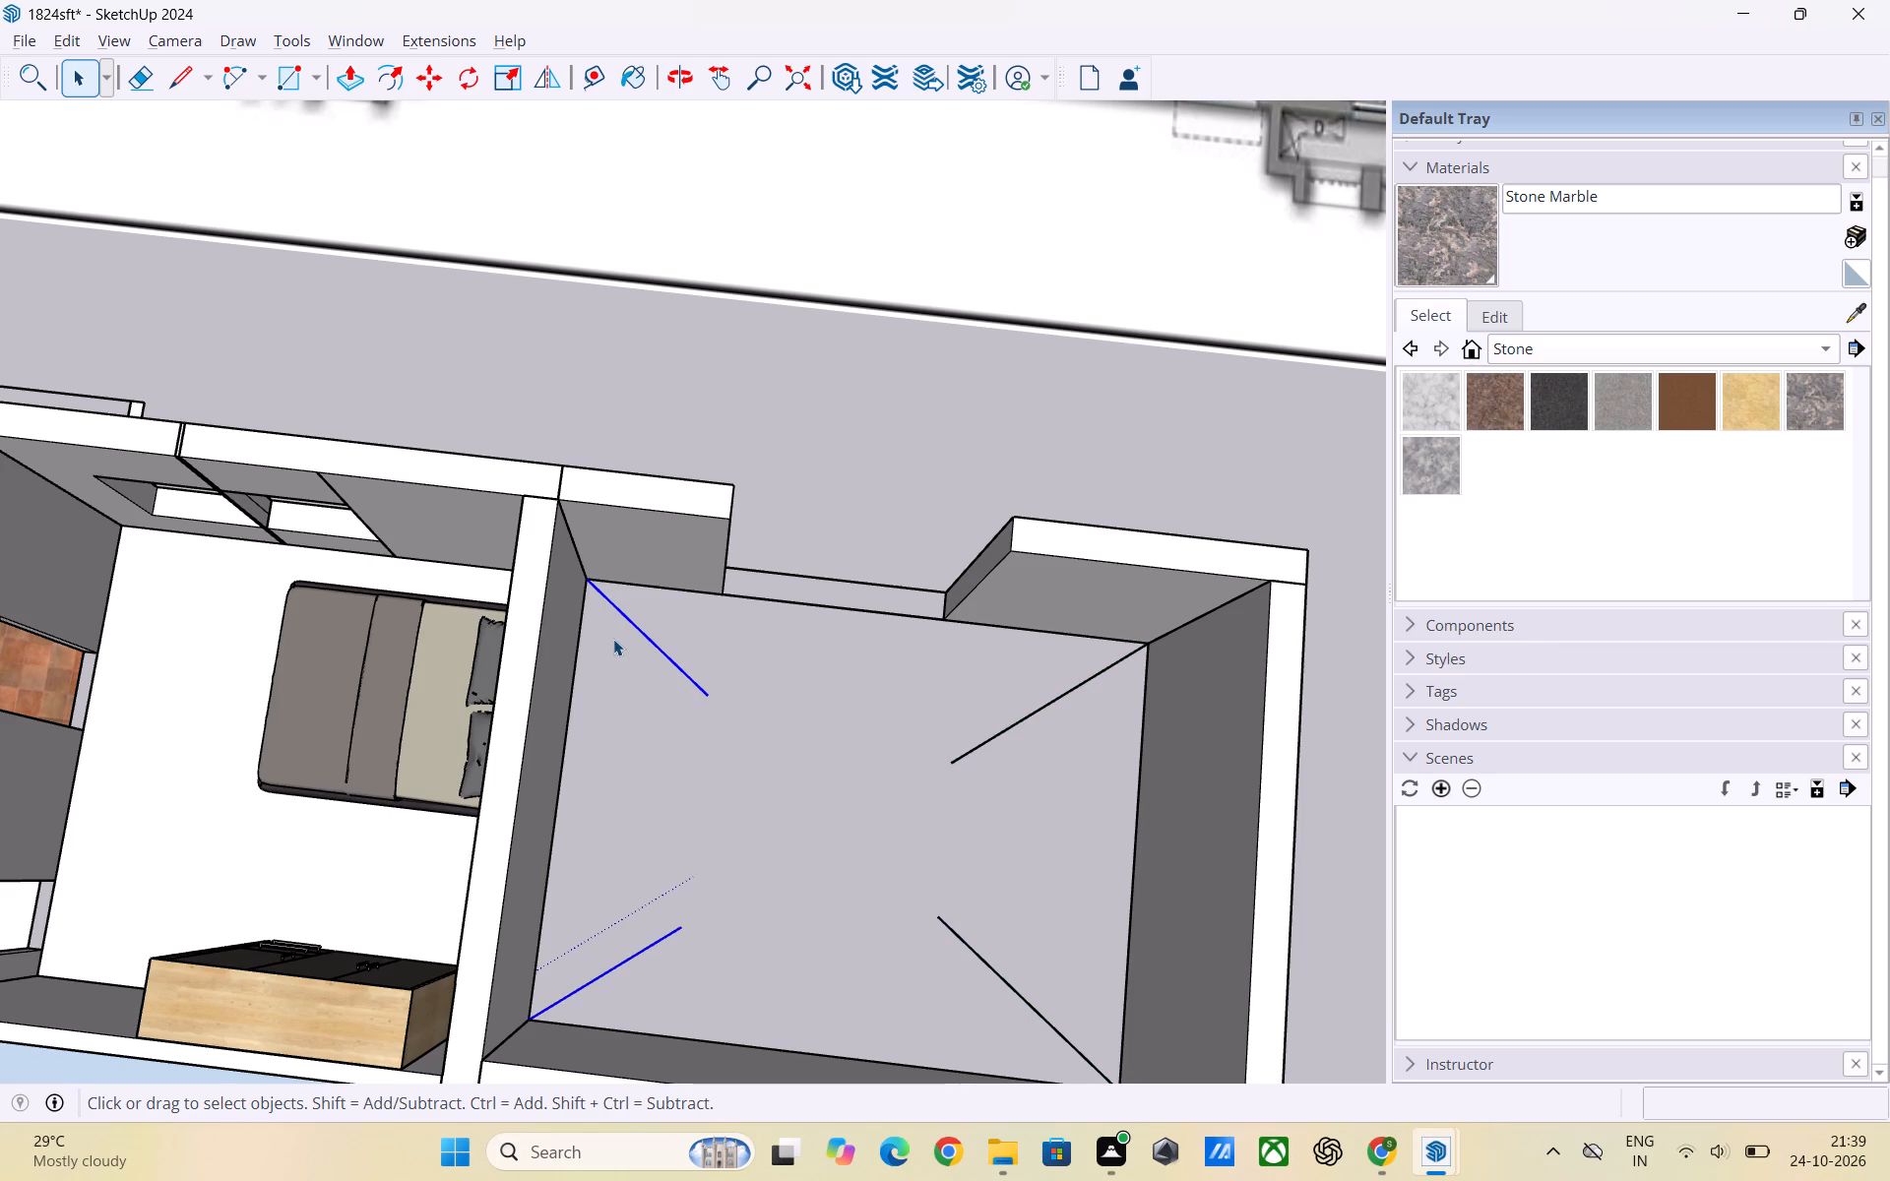
pyautogui.press('Delete')
pyautogui.moveTo(902, 668); pyautogui.dragTo(1057, 964)
pyautogui.press('Delete')
pyautogui.moveTo(1054, 1008); pyautogui.dragTo(913, 737)
pyautogui.press('Delete')
pyautogui.scroll(-3, 897, 734)
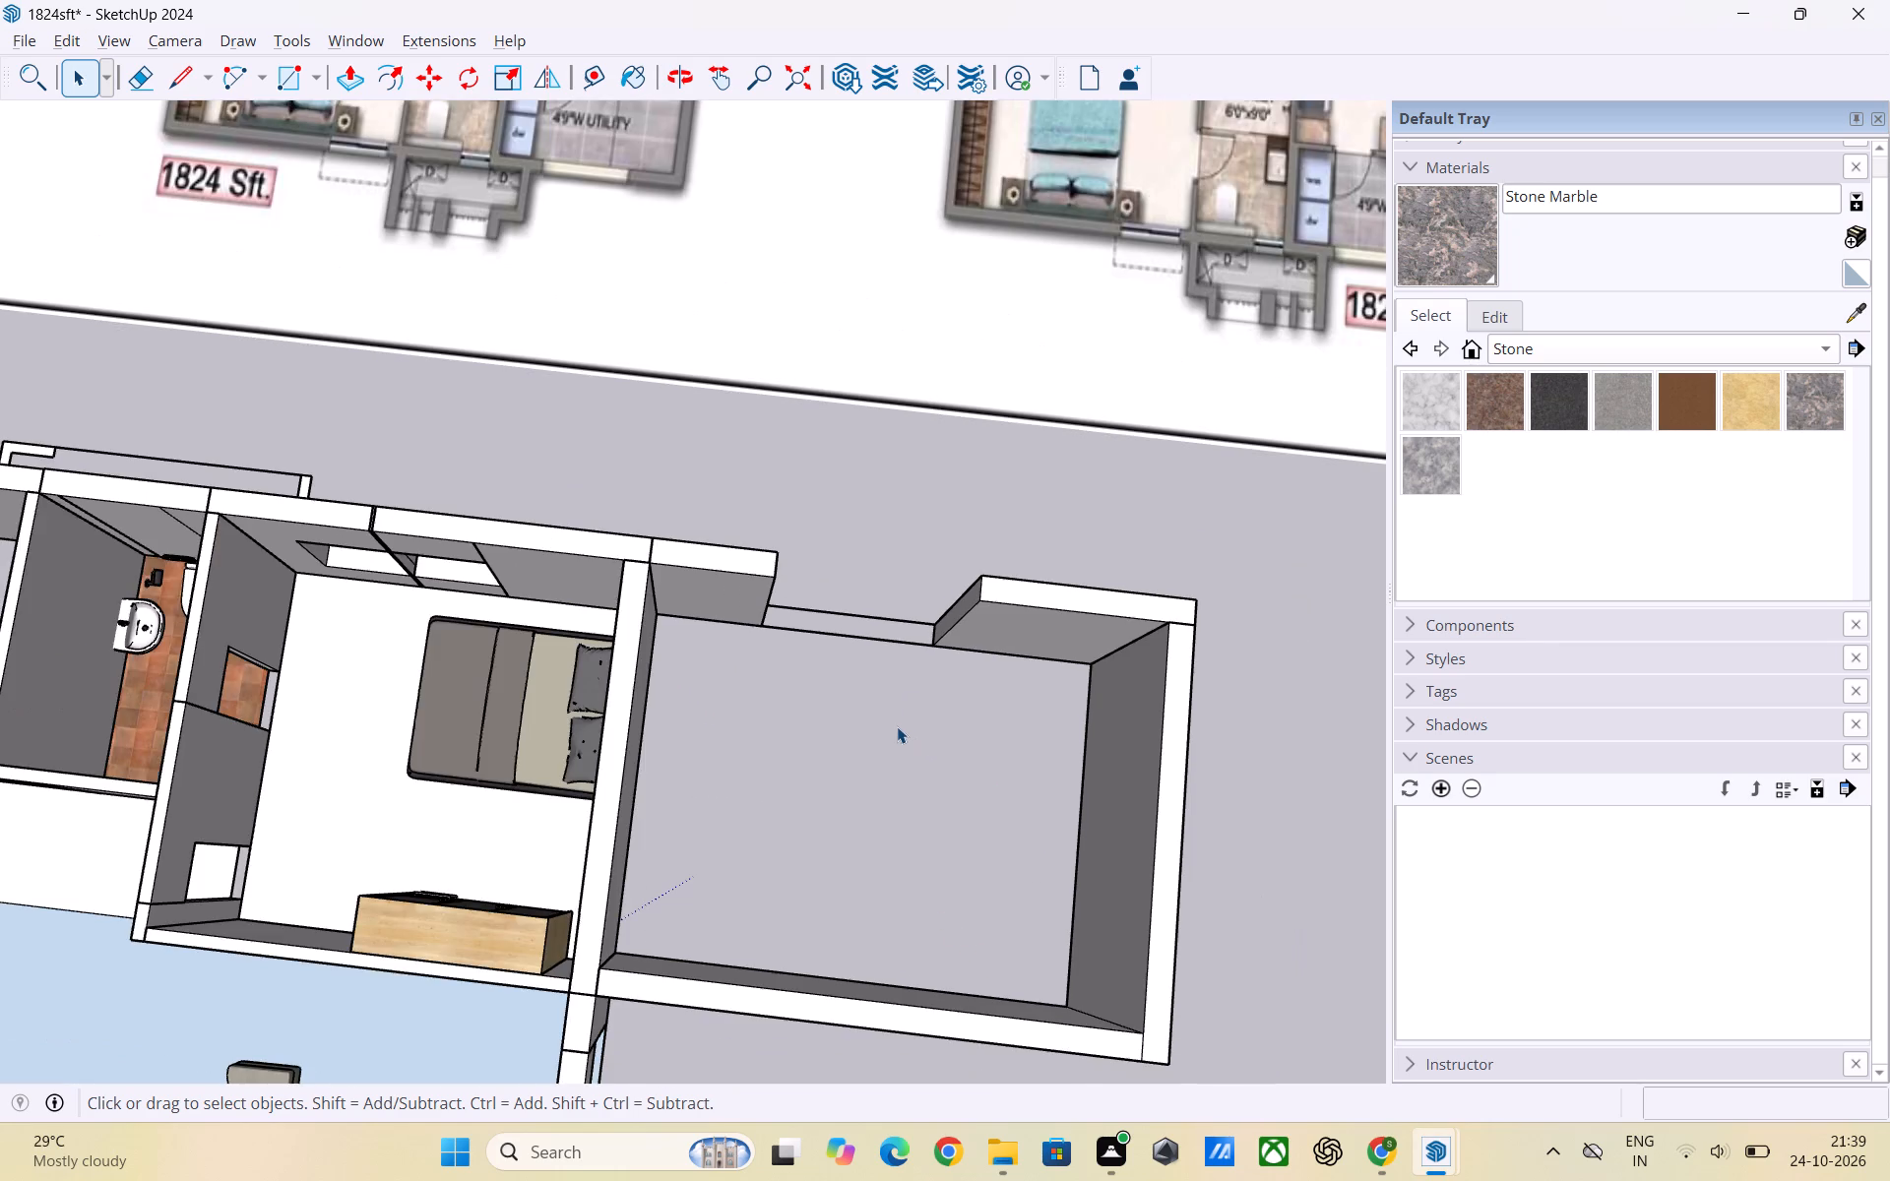
# Open the short wall between the bedroom and the opening for editing and select its end face at the opening.
pyautogui.scroll(3, 830, 528)
pyautogui.moveTo(877, 661); pyautogui.dragTo(668, 599, button='middle')
pyautogui.scroll(3, 764, 647)
pyautogui.moveTo(827, 669); pyautogui.dragTo(681, 634, button='middle')
pyautogui.scroll(5, 700, 619)
pyautogui.scroll(-2, 697, 636)
pyautogui.moveTo(726, 697); pyautogui.dragTo(752, 707, button='middle')
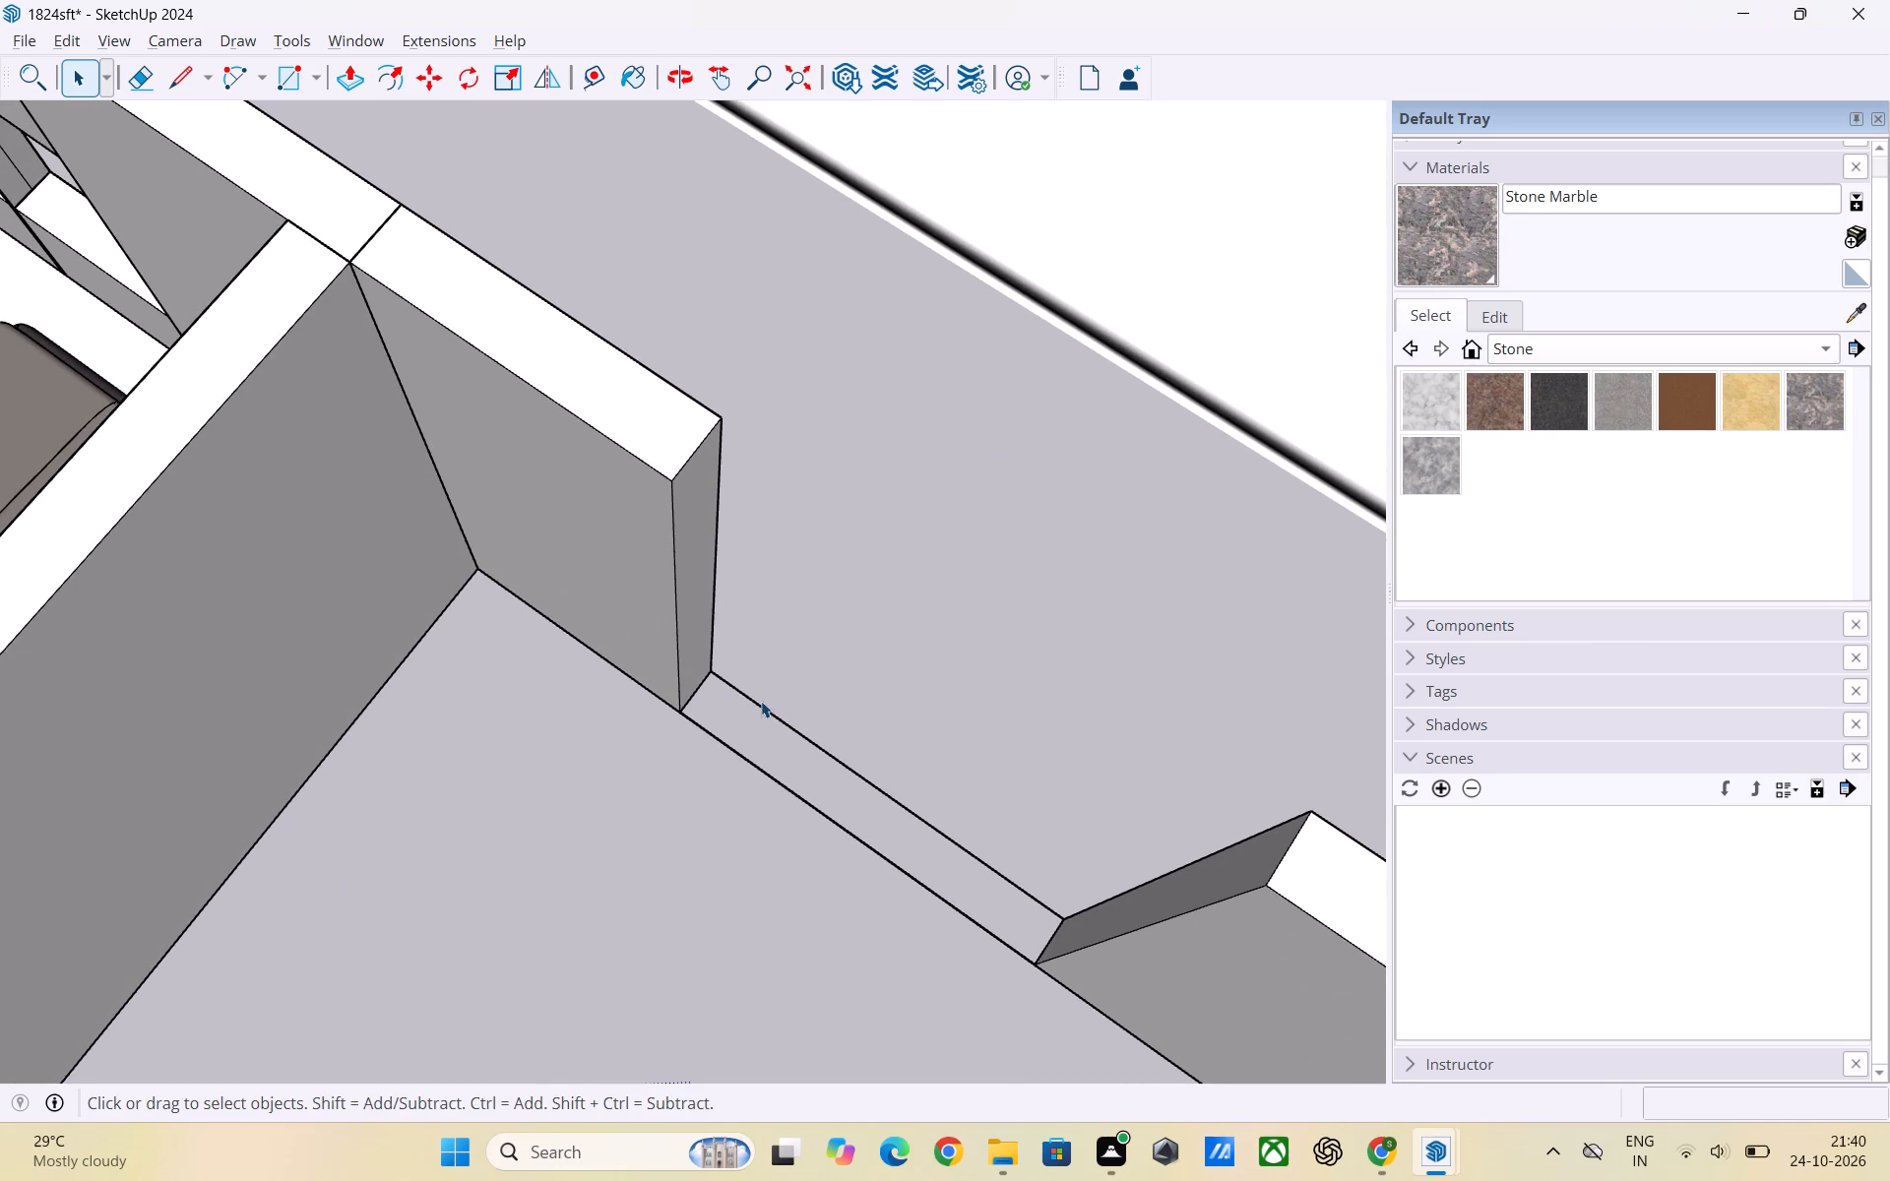
pyautogui.scroll(-3, 776, 691)
pyautogui.scroll(1, 805, 706)
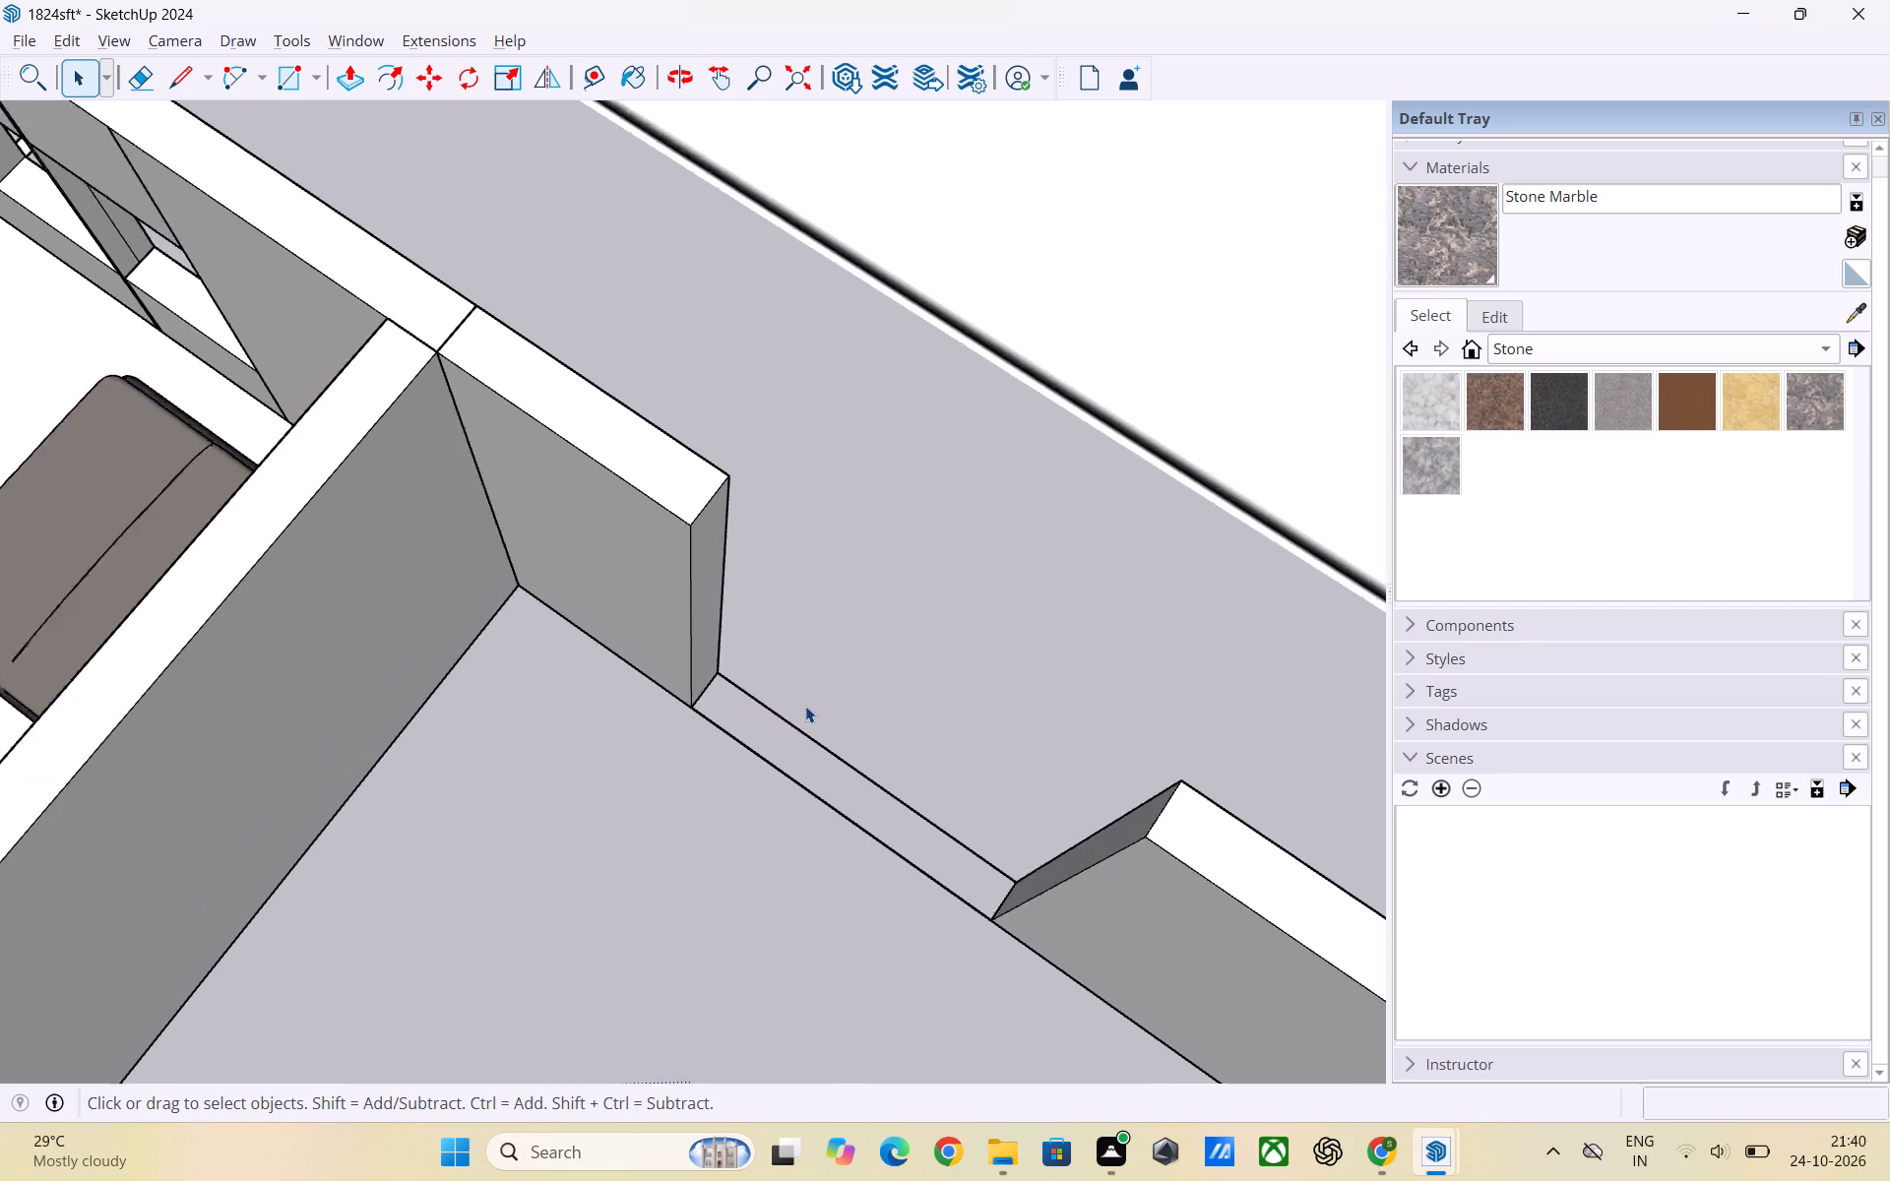
pyautogui.scroll(4, 805, 706)
pyautogui.moveTo(812, 708); pyautogui.dragTo(599, 635, button='middle')
pyautogui.scroll(1, 703, 613)
pyautogui.scroll(-4, 773, 671)
pyautogui.tripleClick(677, 458)
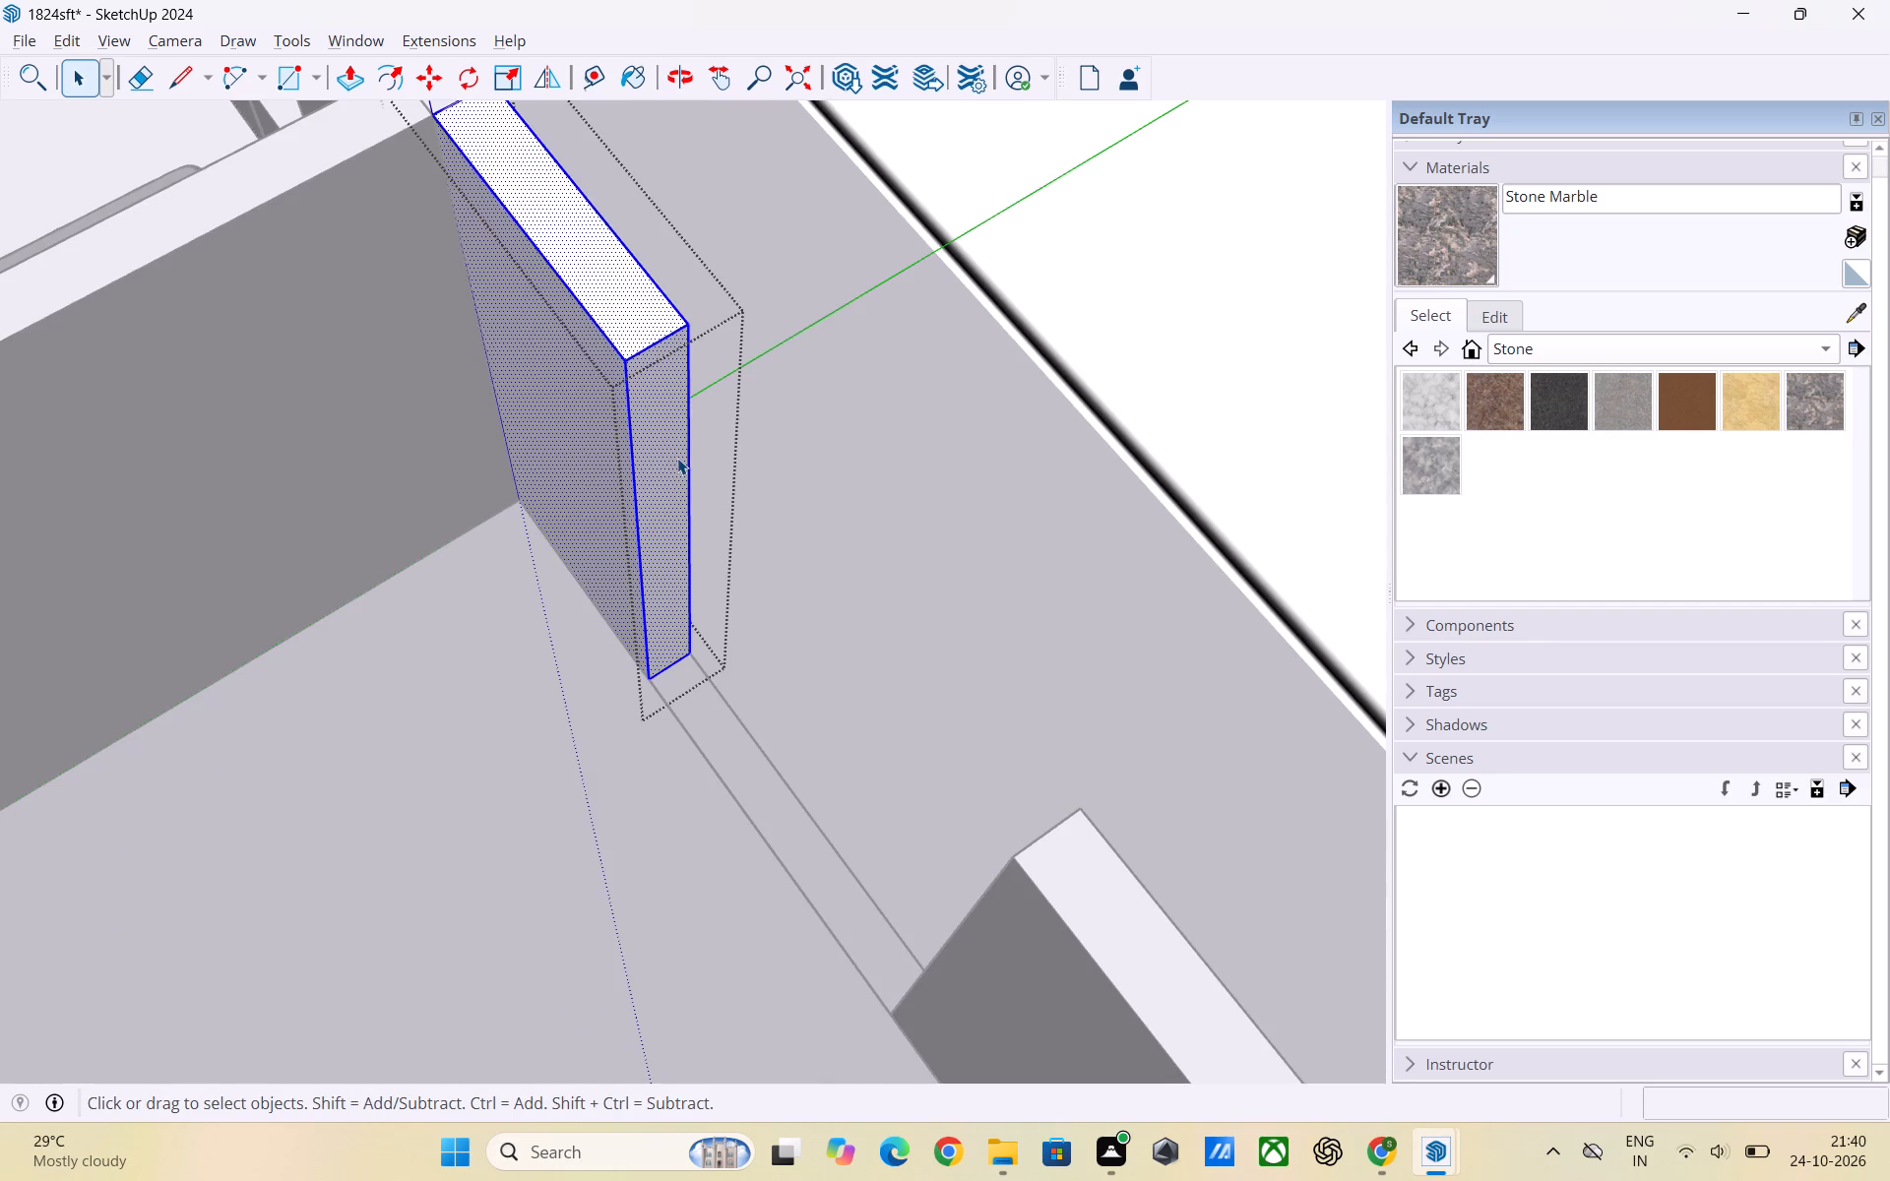
pyautogui.click(677, 458)
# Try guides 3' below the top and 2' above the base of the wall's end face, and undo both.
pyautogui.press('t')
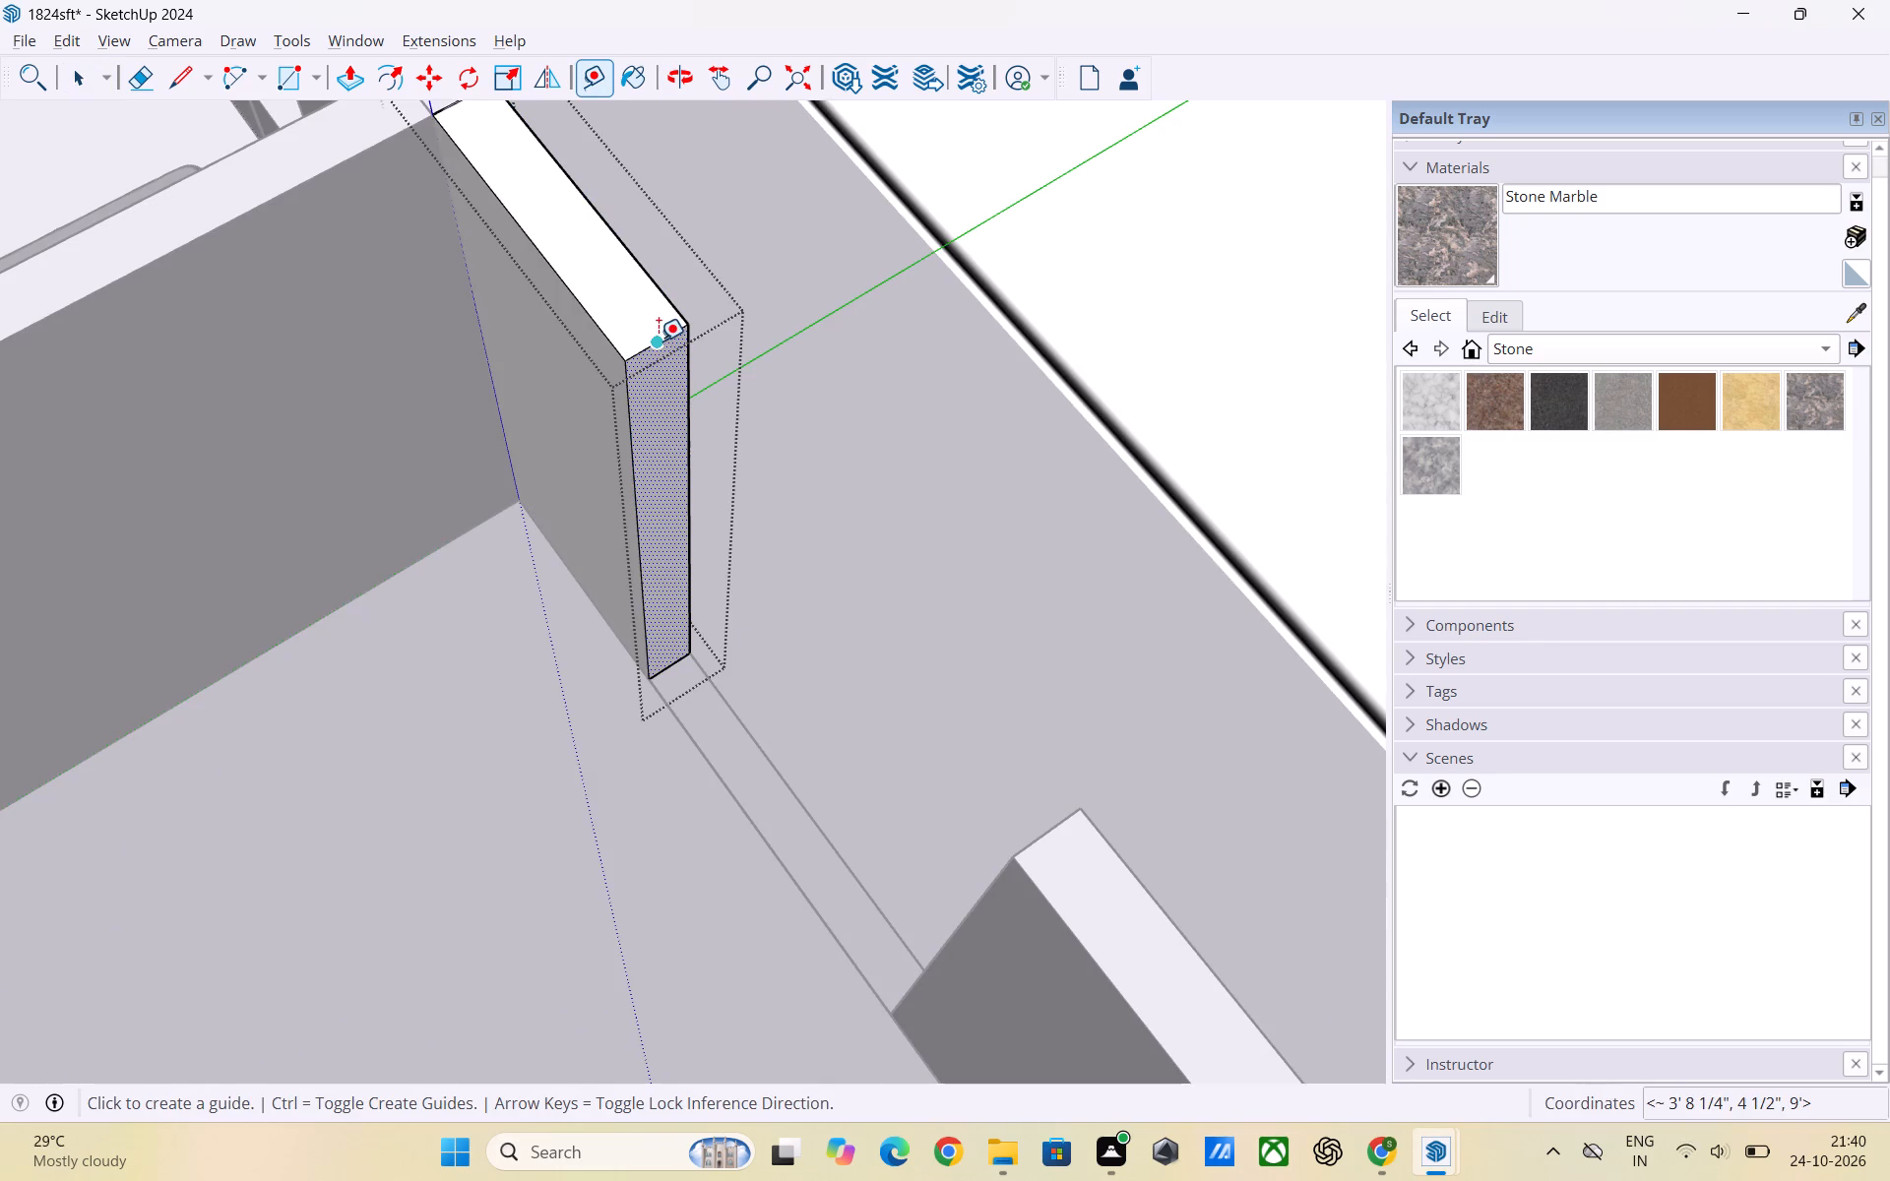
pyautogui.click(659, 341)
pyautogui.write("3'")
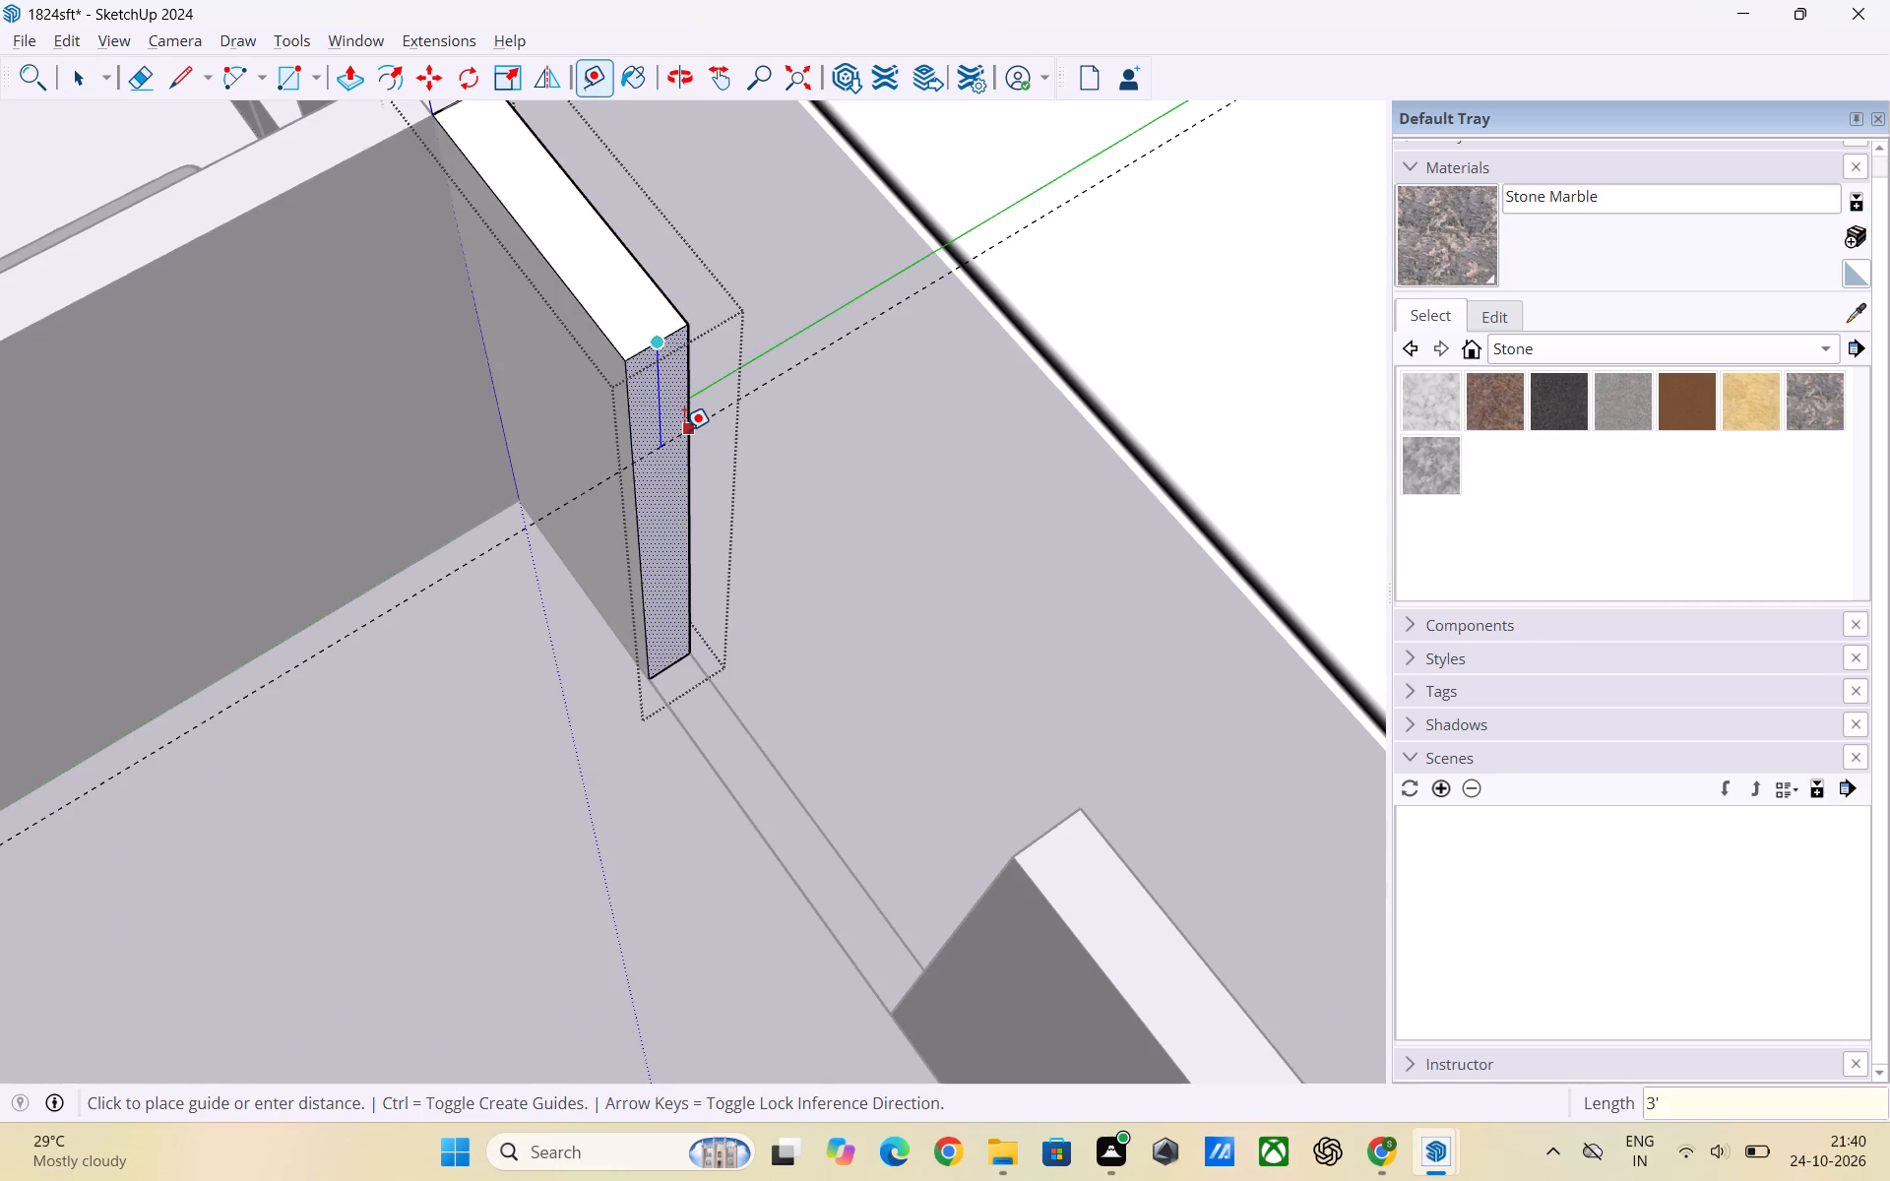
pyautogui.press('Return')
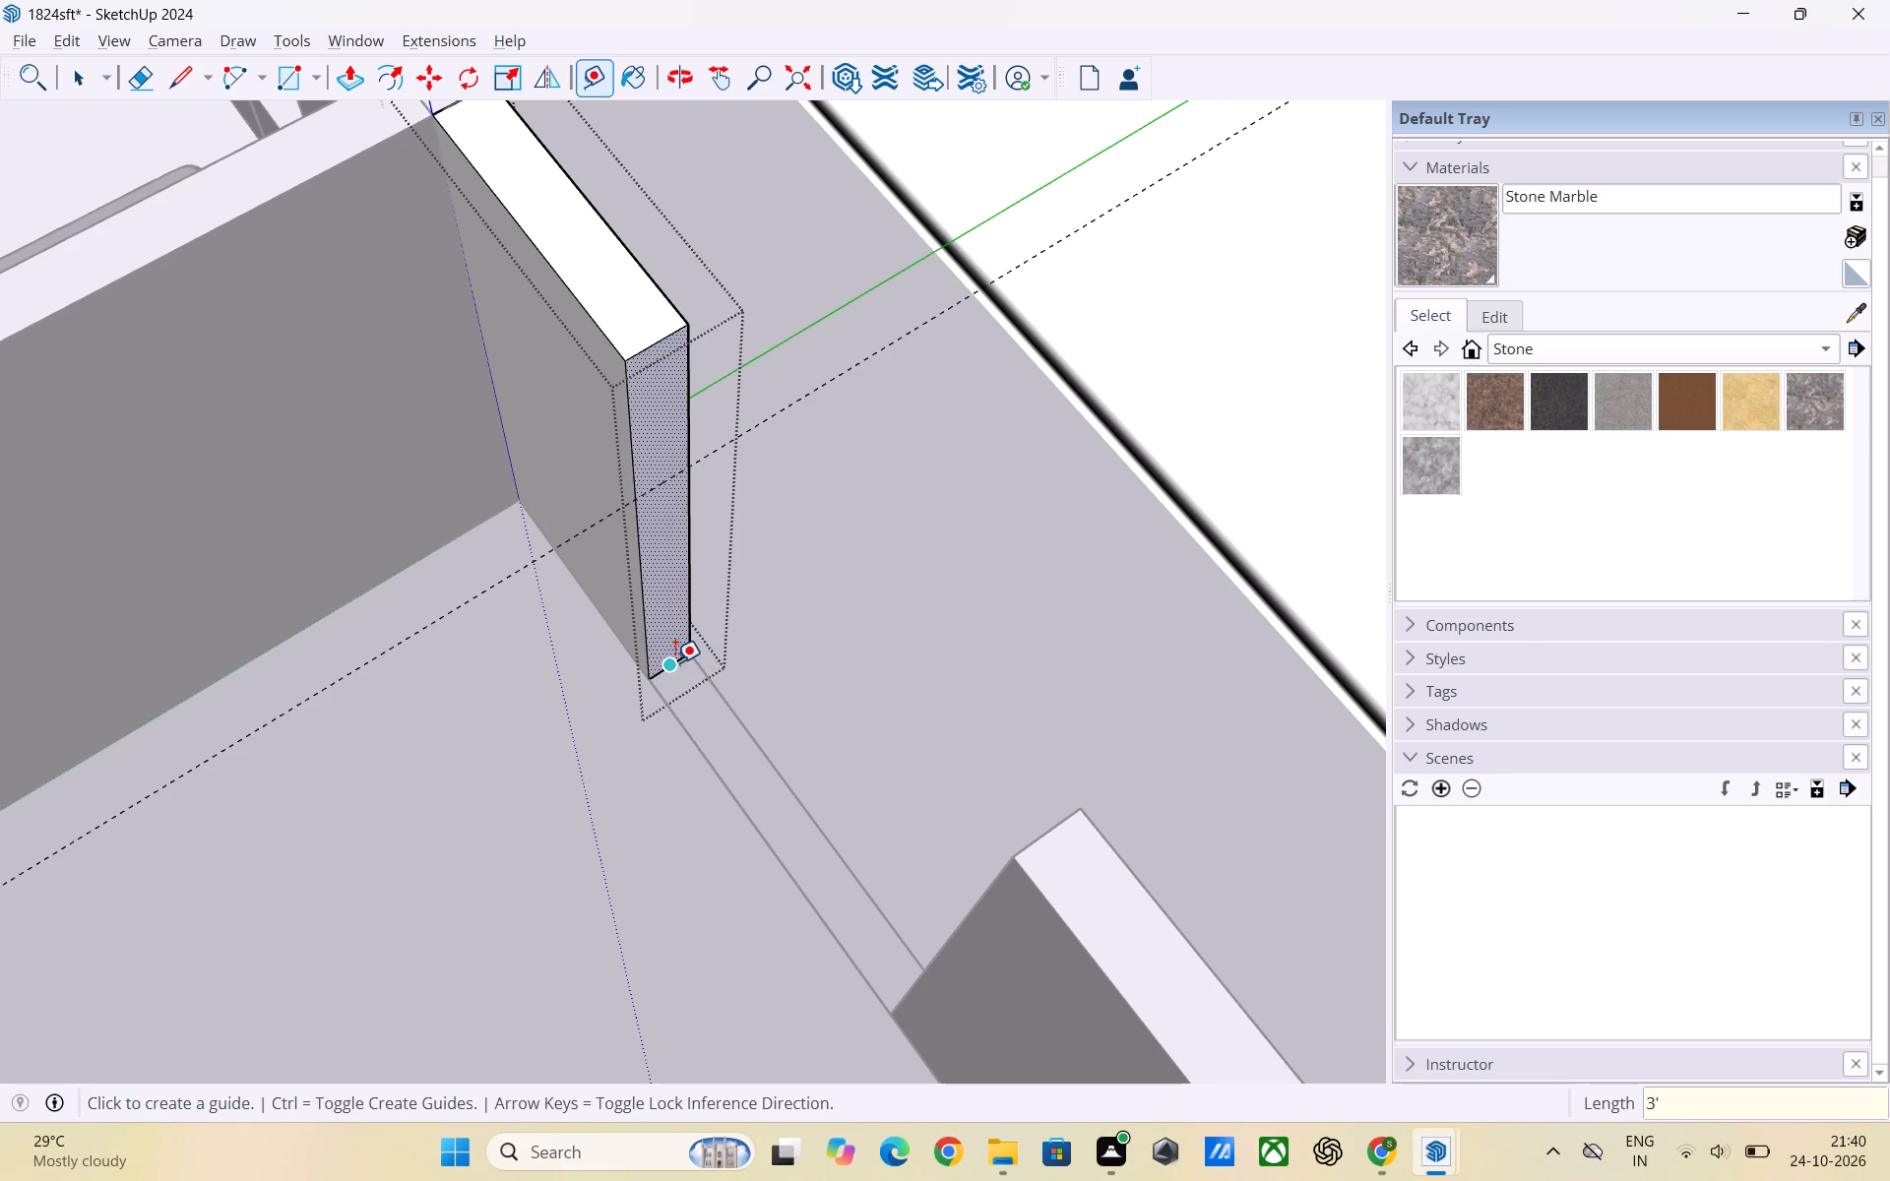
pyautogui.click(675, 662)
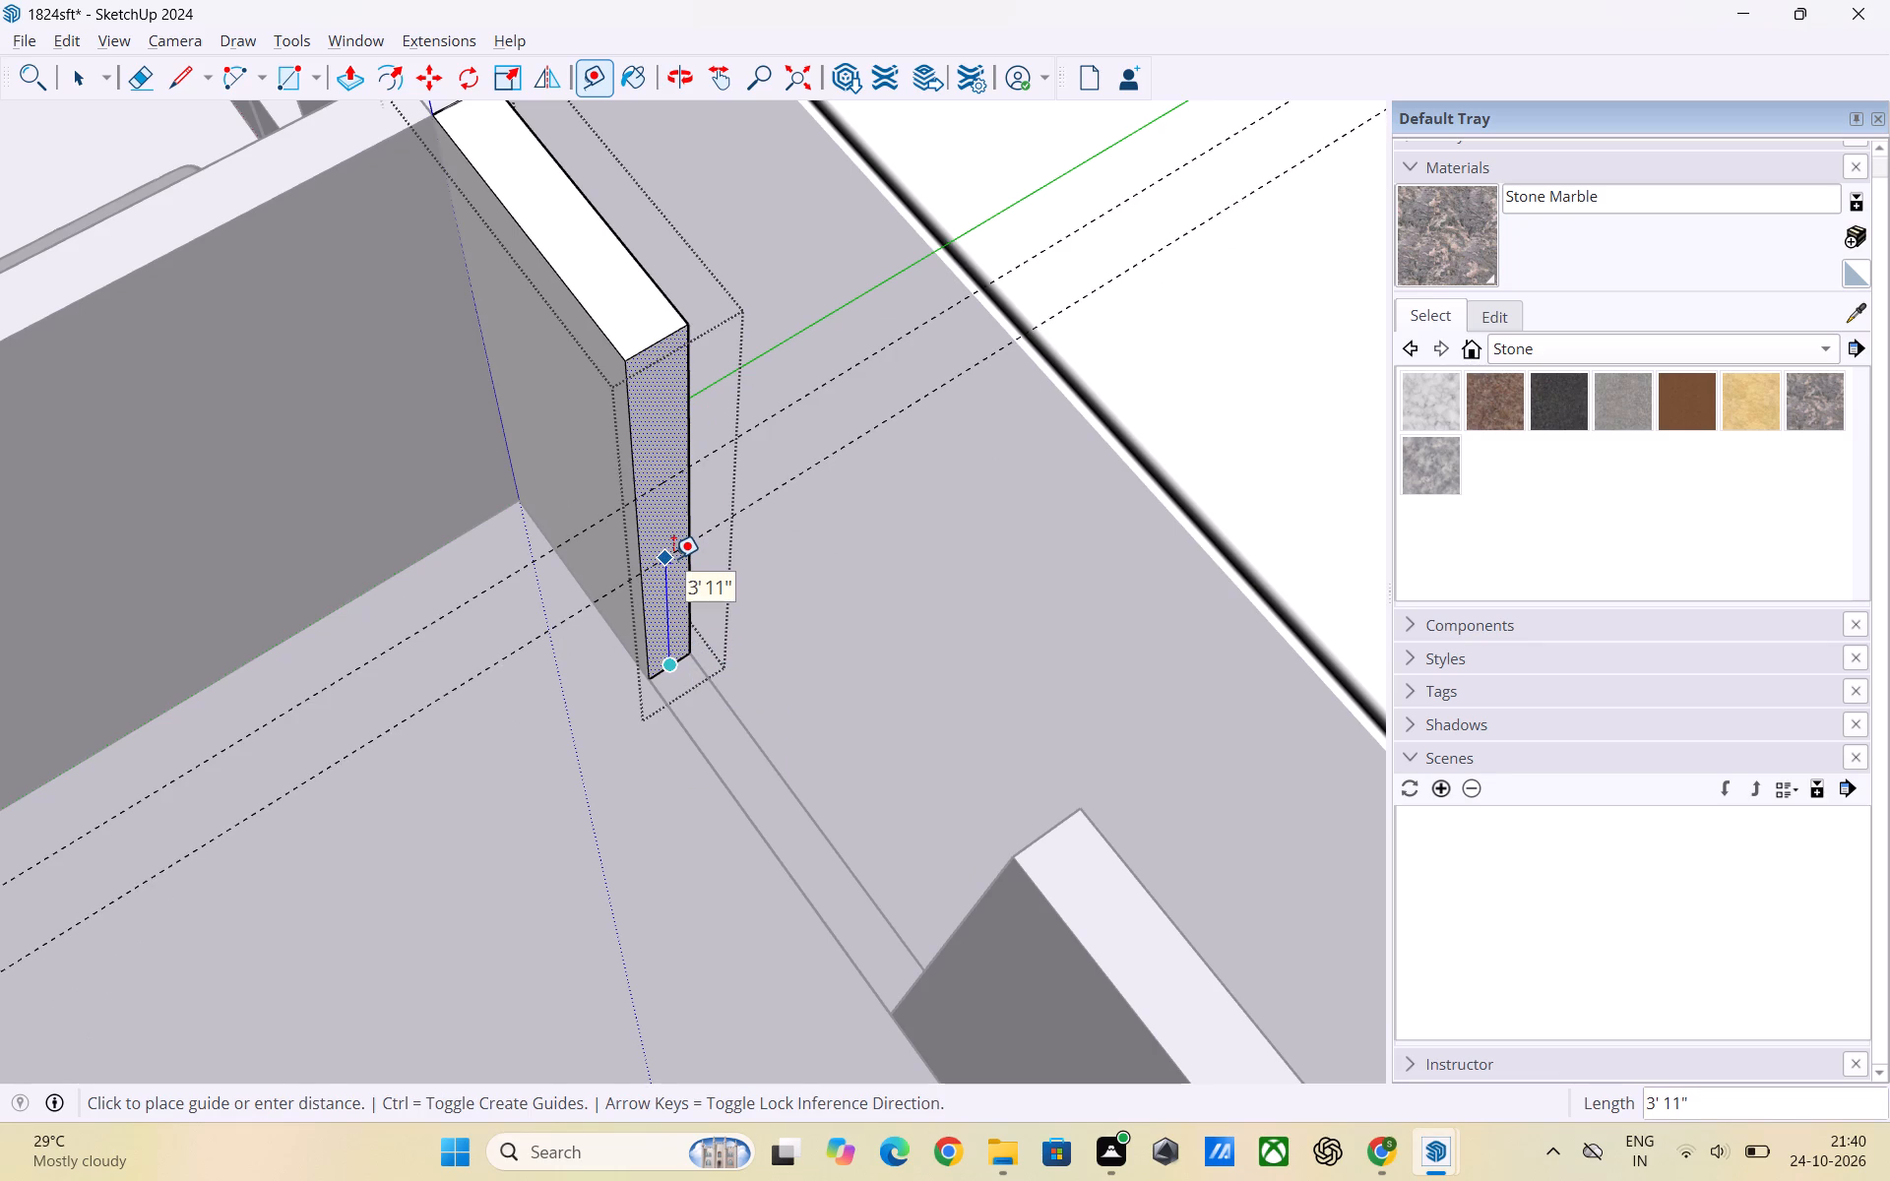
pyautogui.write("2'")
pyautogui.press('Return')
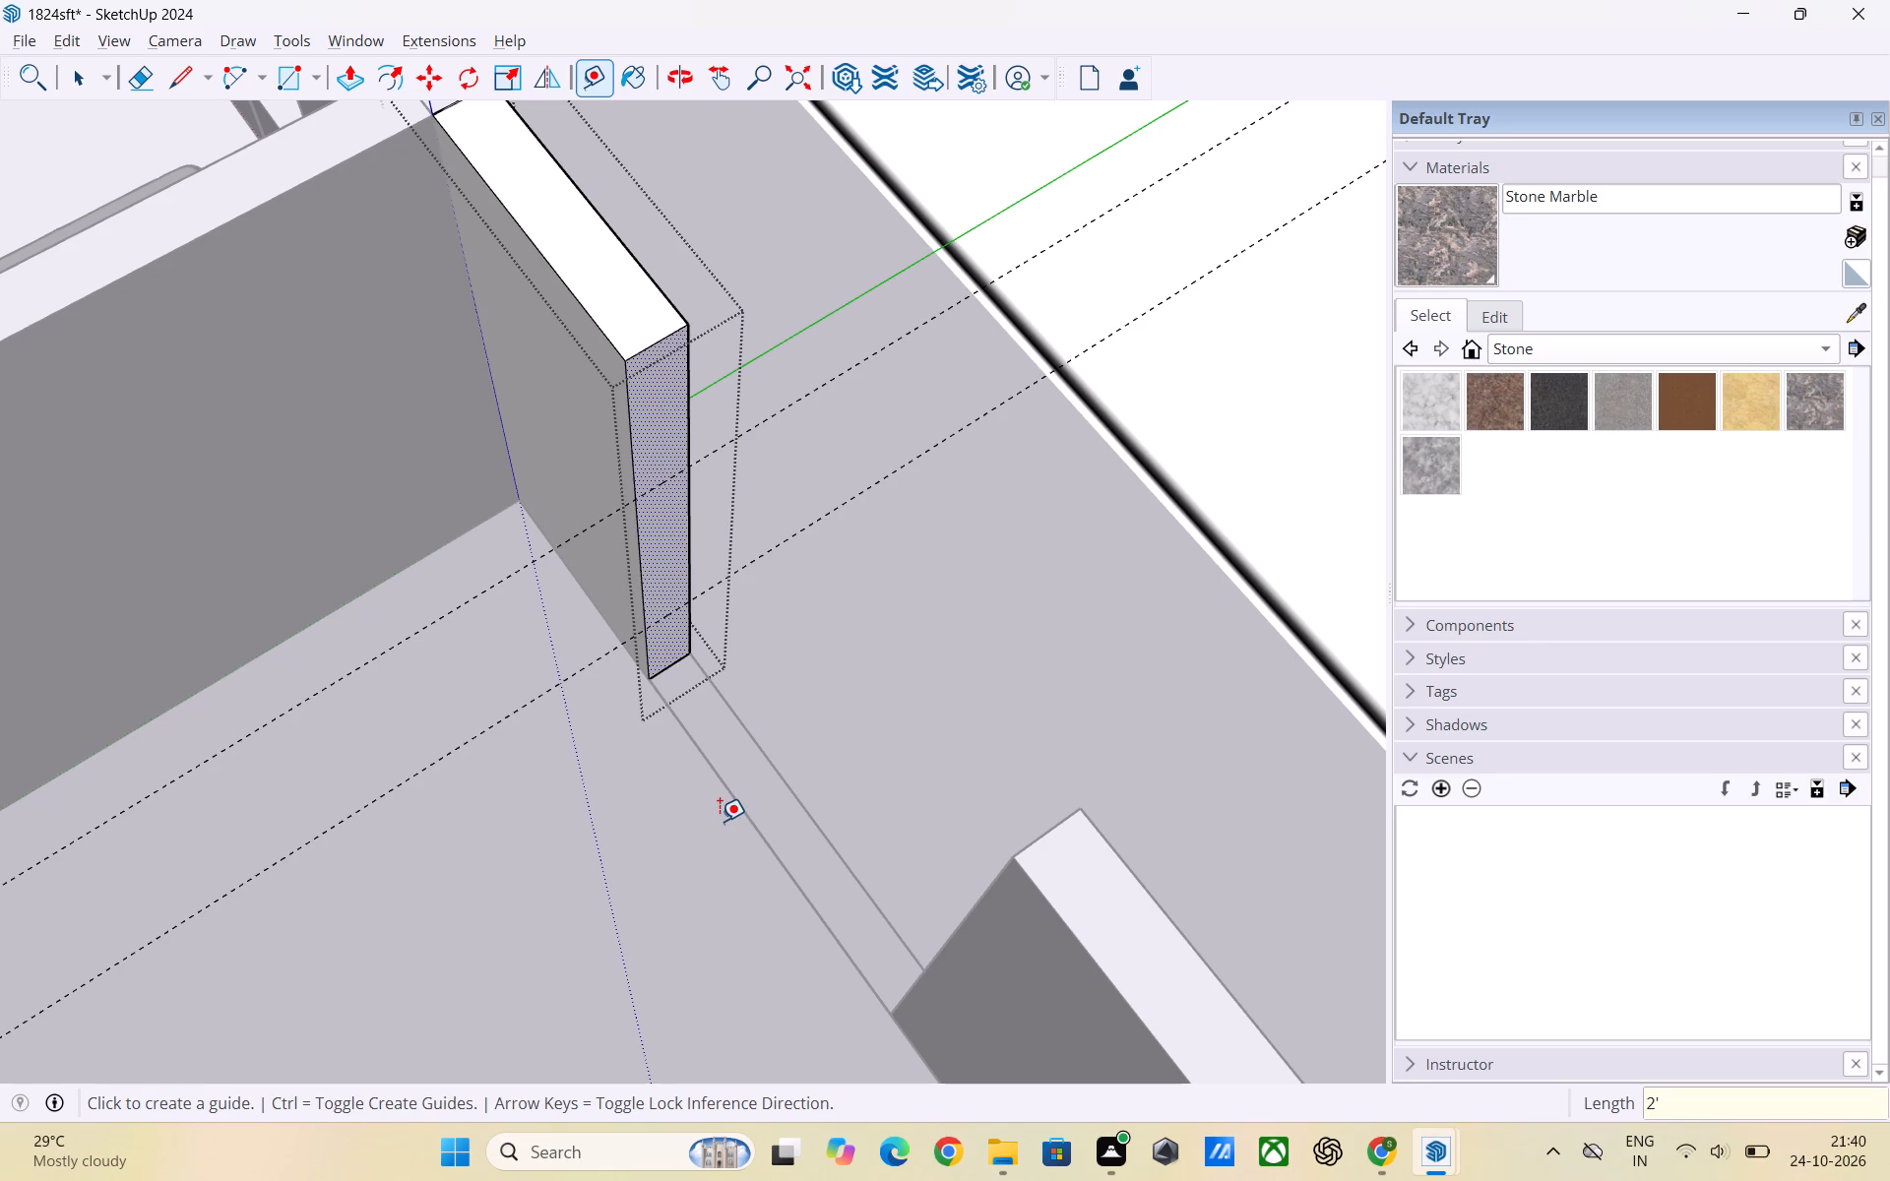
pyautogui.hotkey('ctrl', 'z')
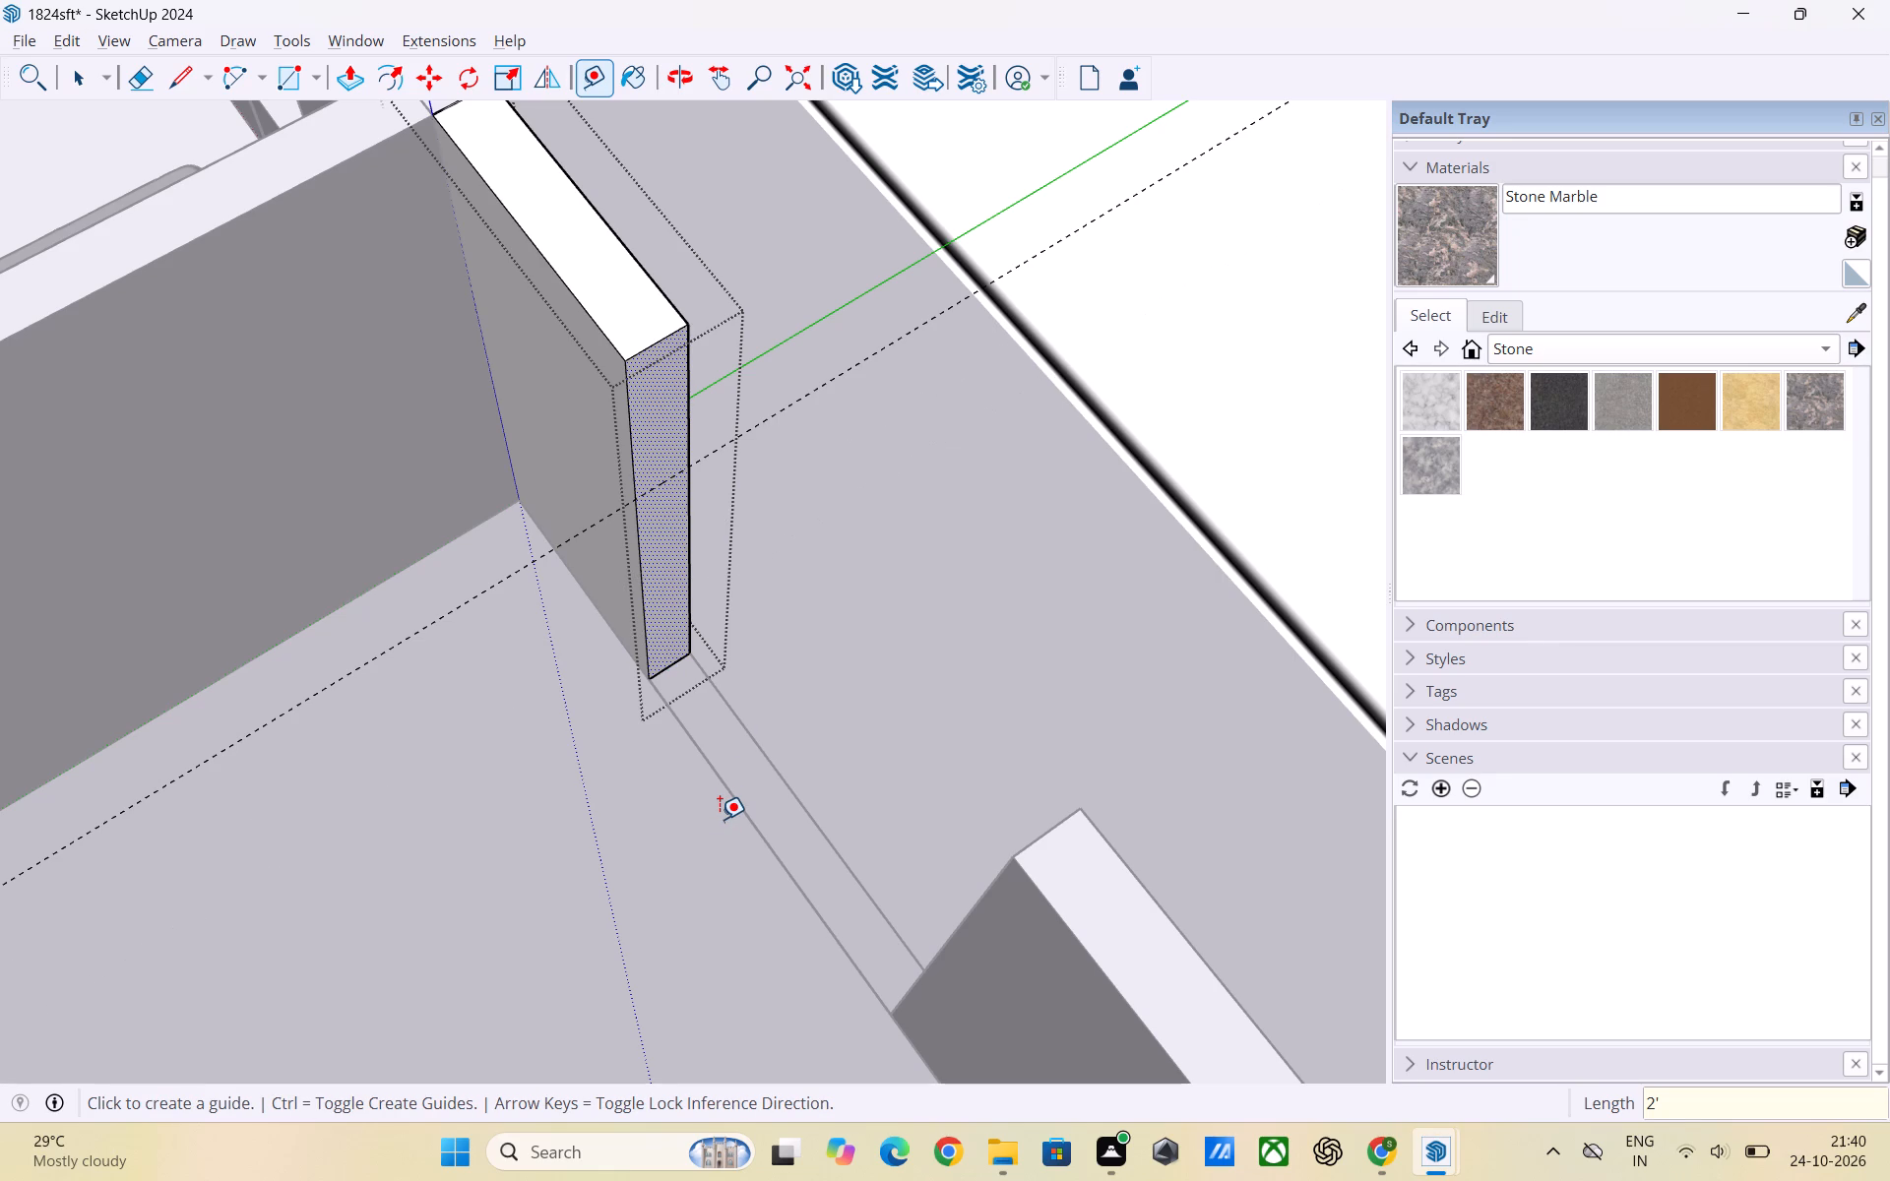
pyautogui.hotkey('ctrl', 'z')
# Place horizontal guides on the wall's end face, 2' below its top edge and 3' above its bottom edge.
pyautogui.scroll(-3, 908, 742)
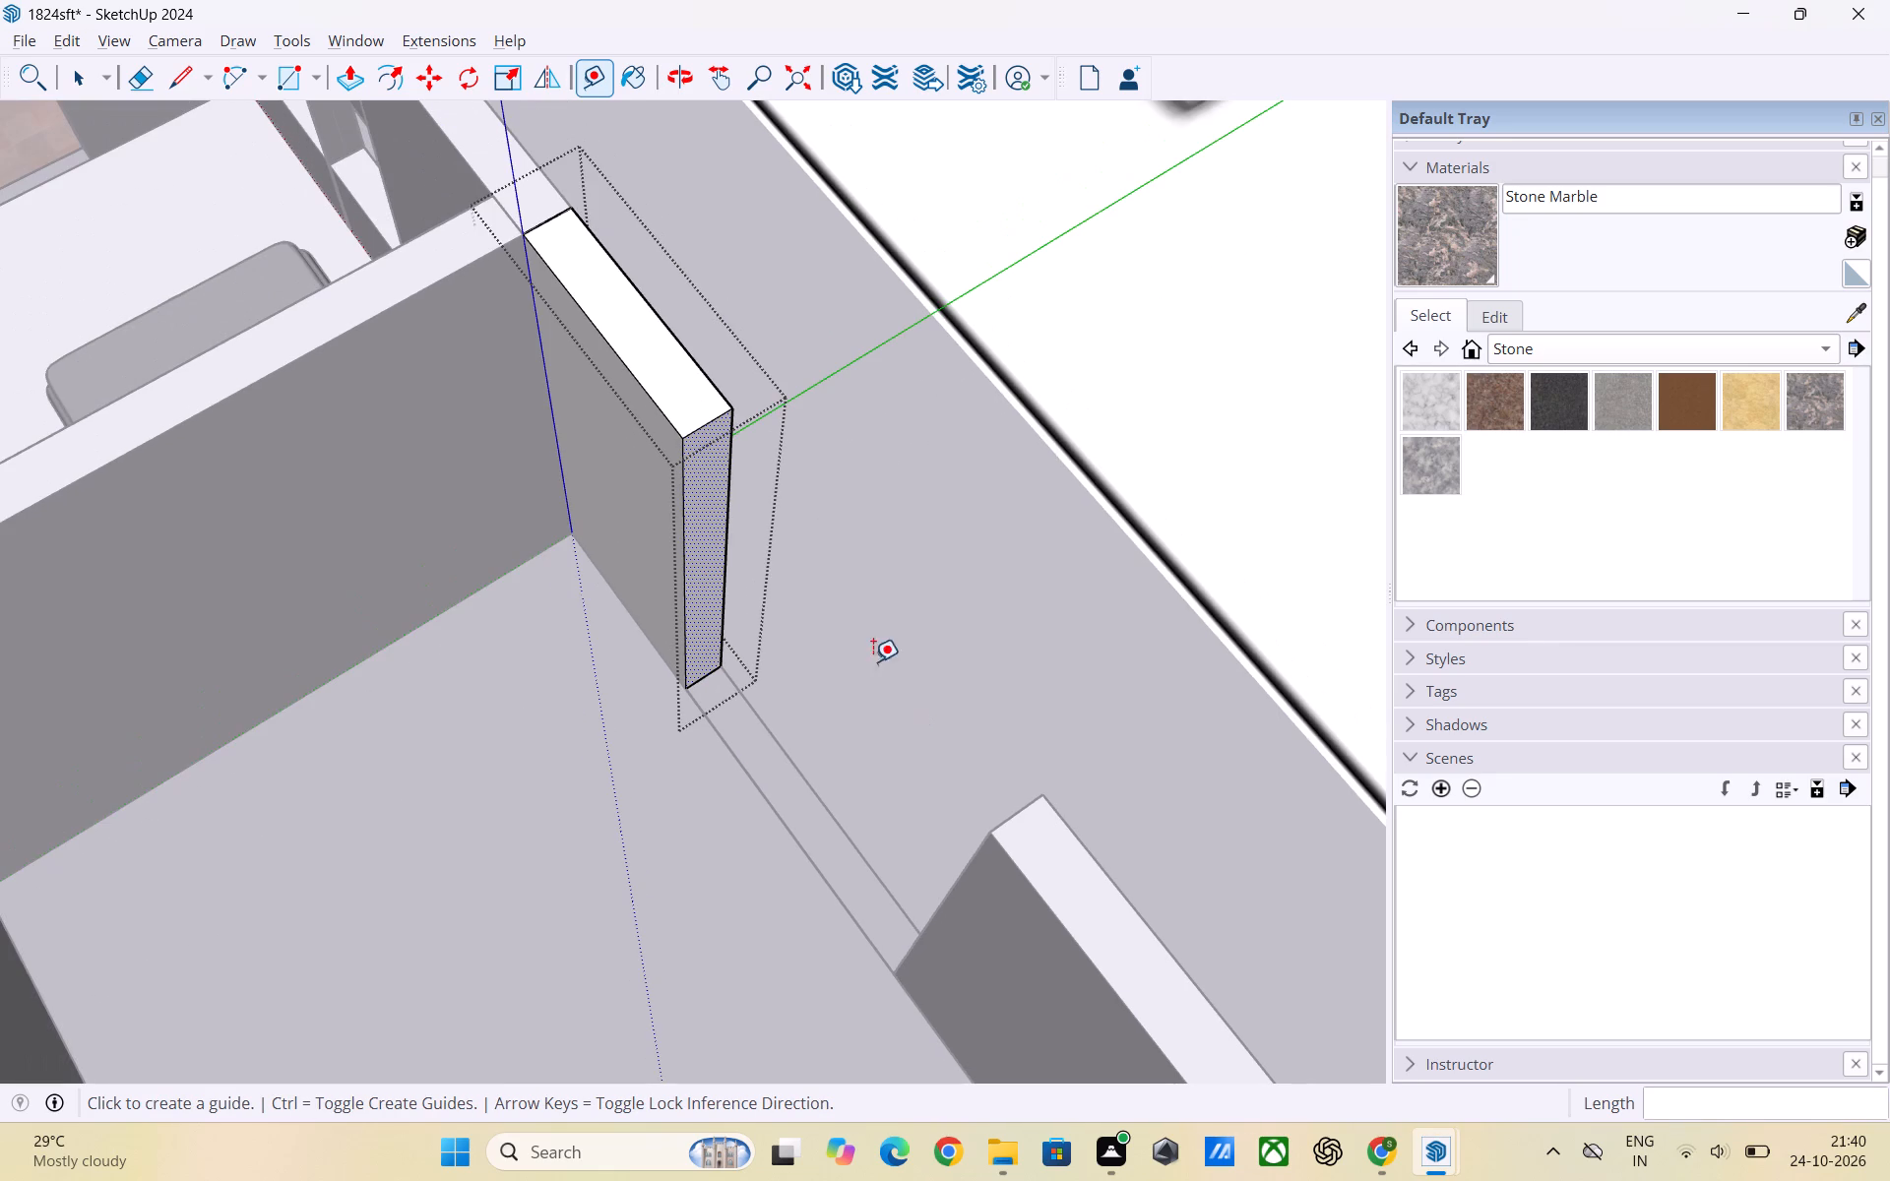
pyautogui.click(708, 433)
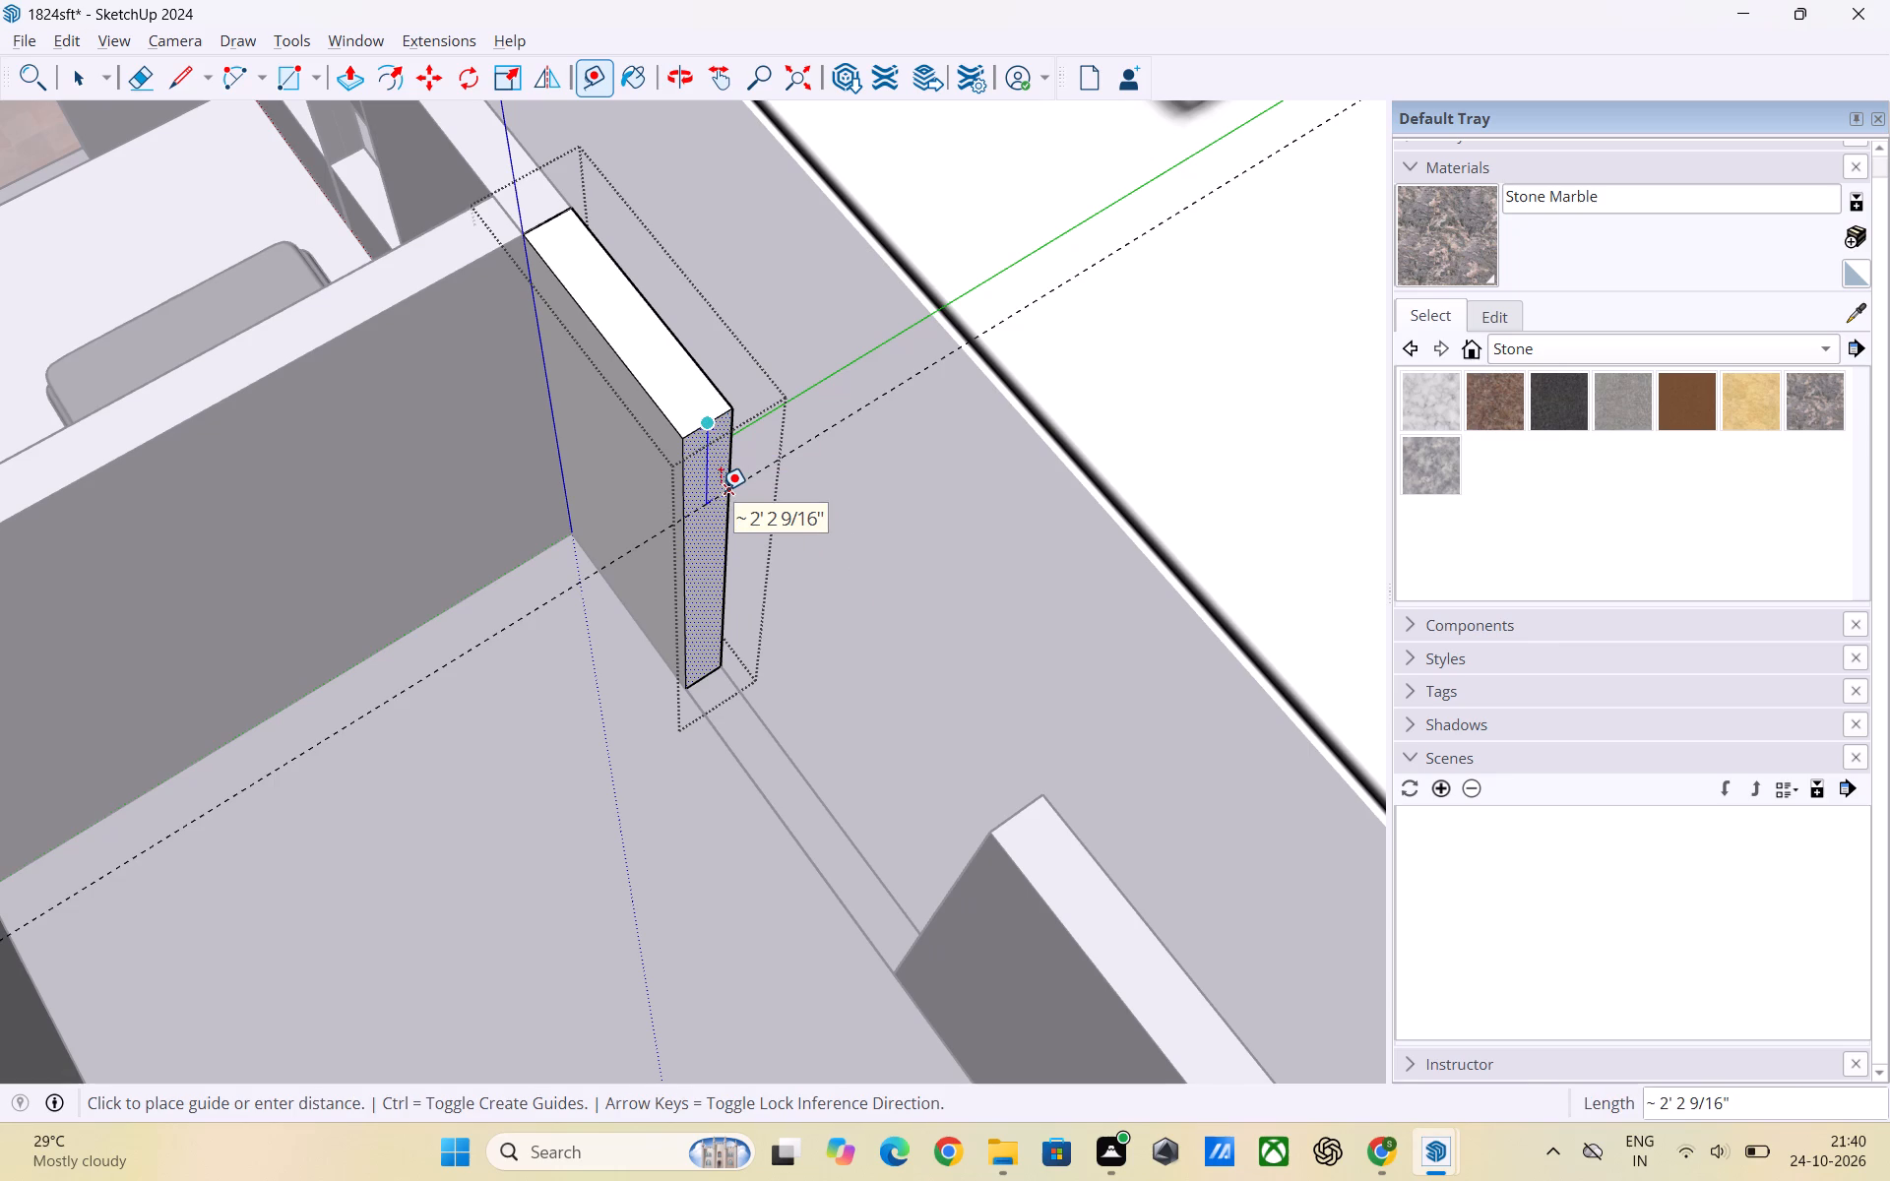
pyautogui.write("2'")
pyautogui.press('Return')
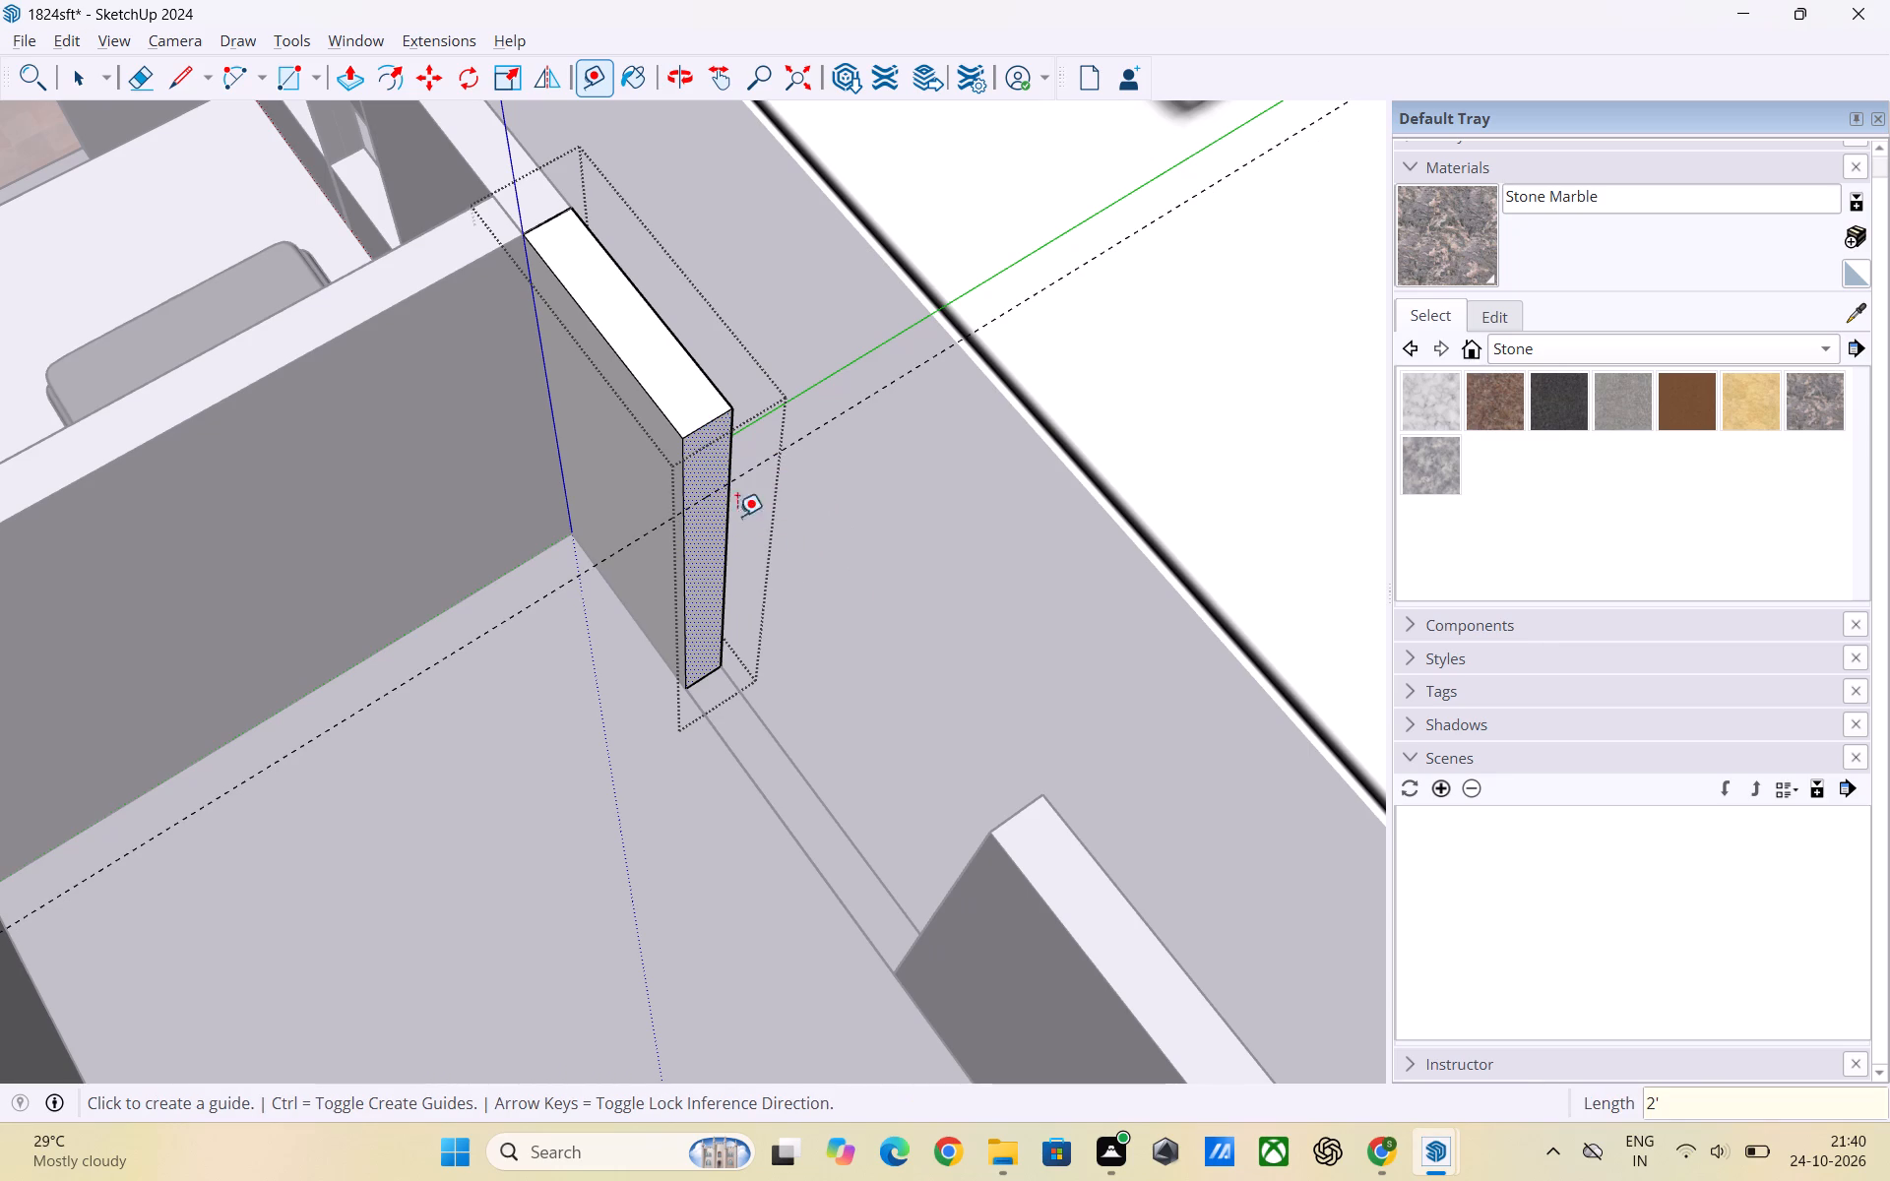
pyautogui.click(707, 669)
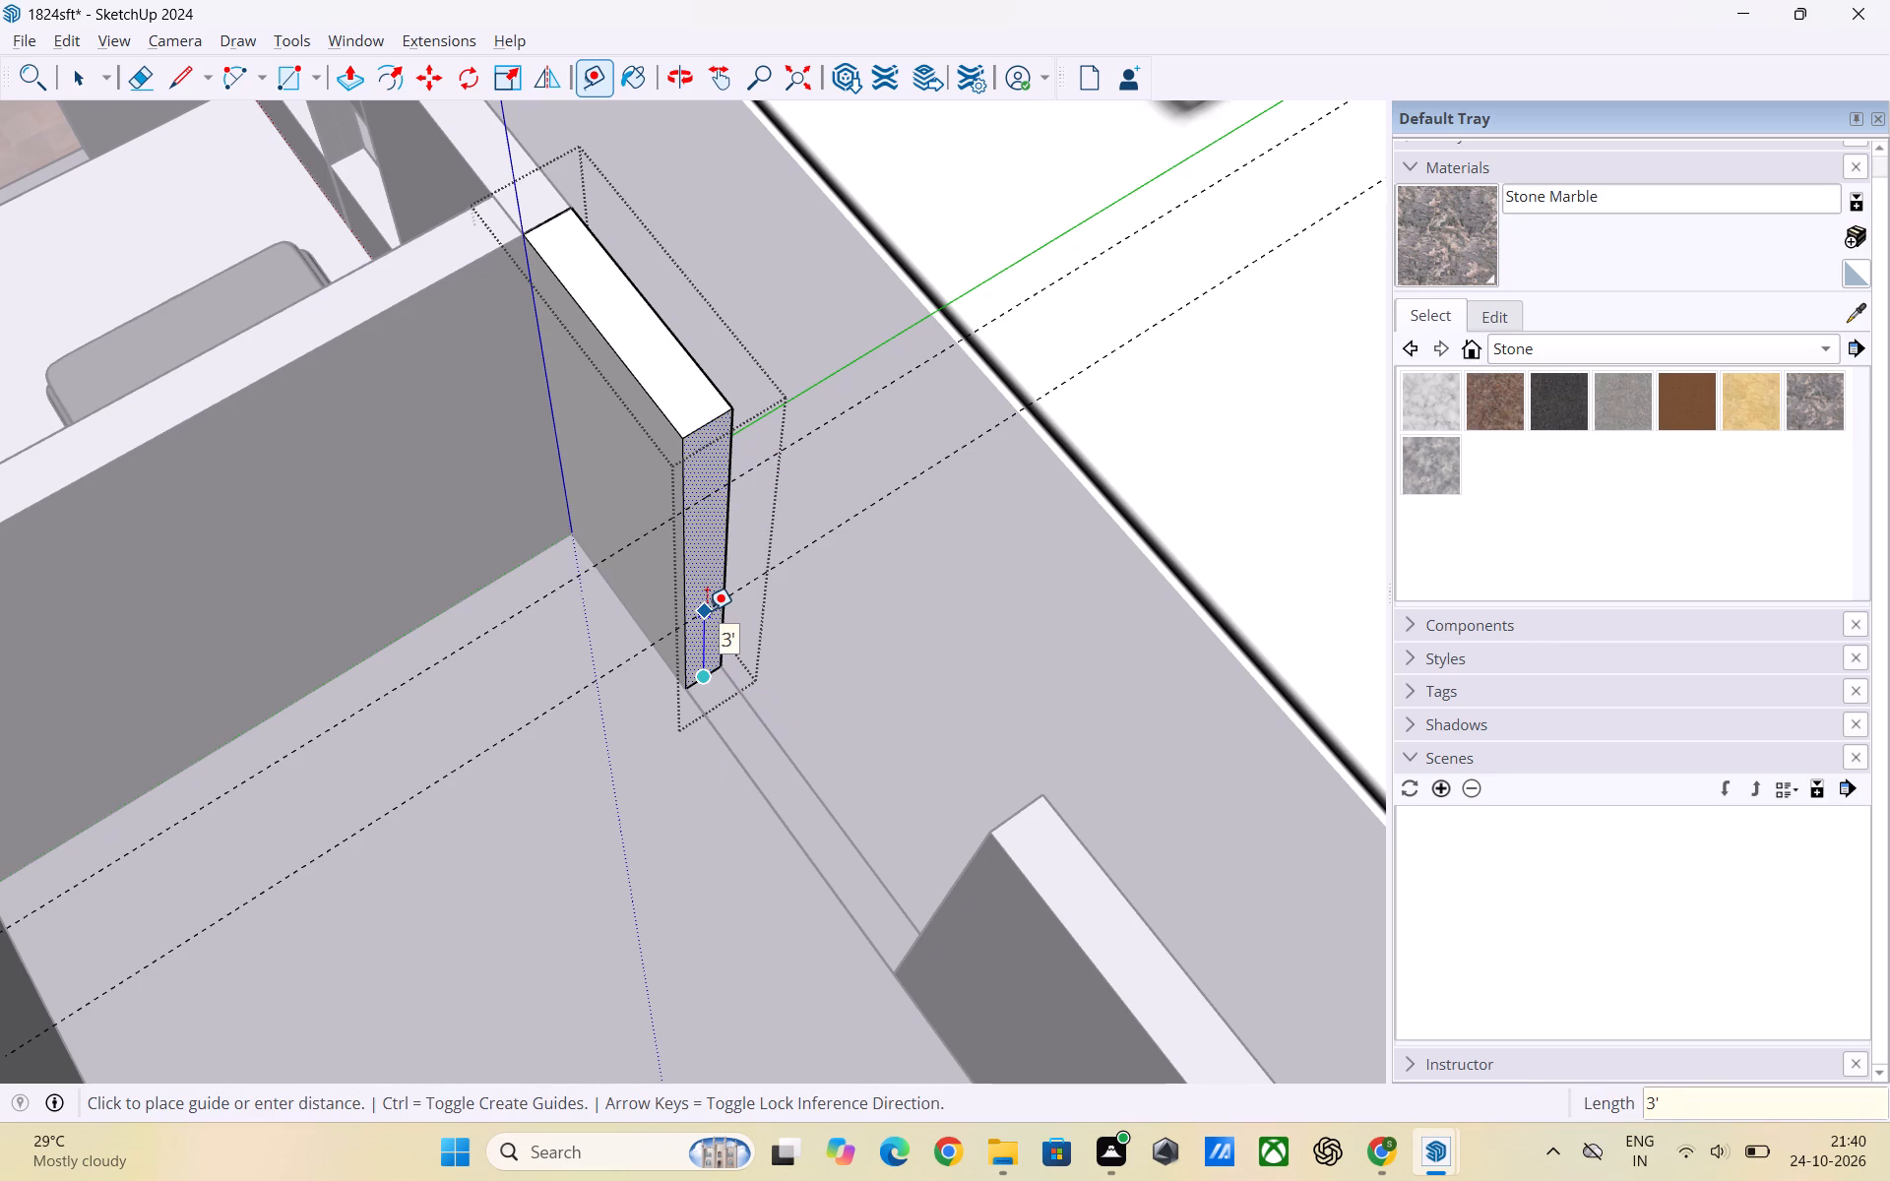
pyautogui.write("3'")
pyautogui.press('Return')
pyautogui.press('space')
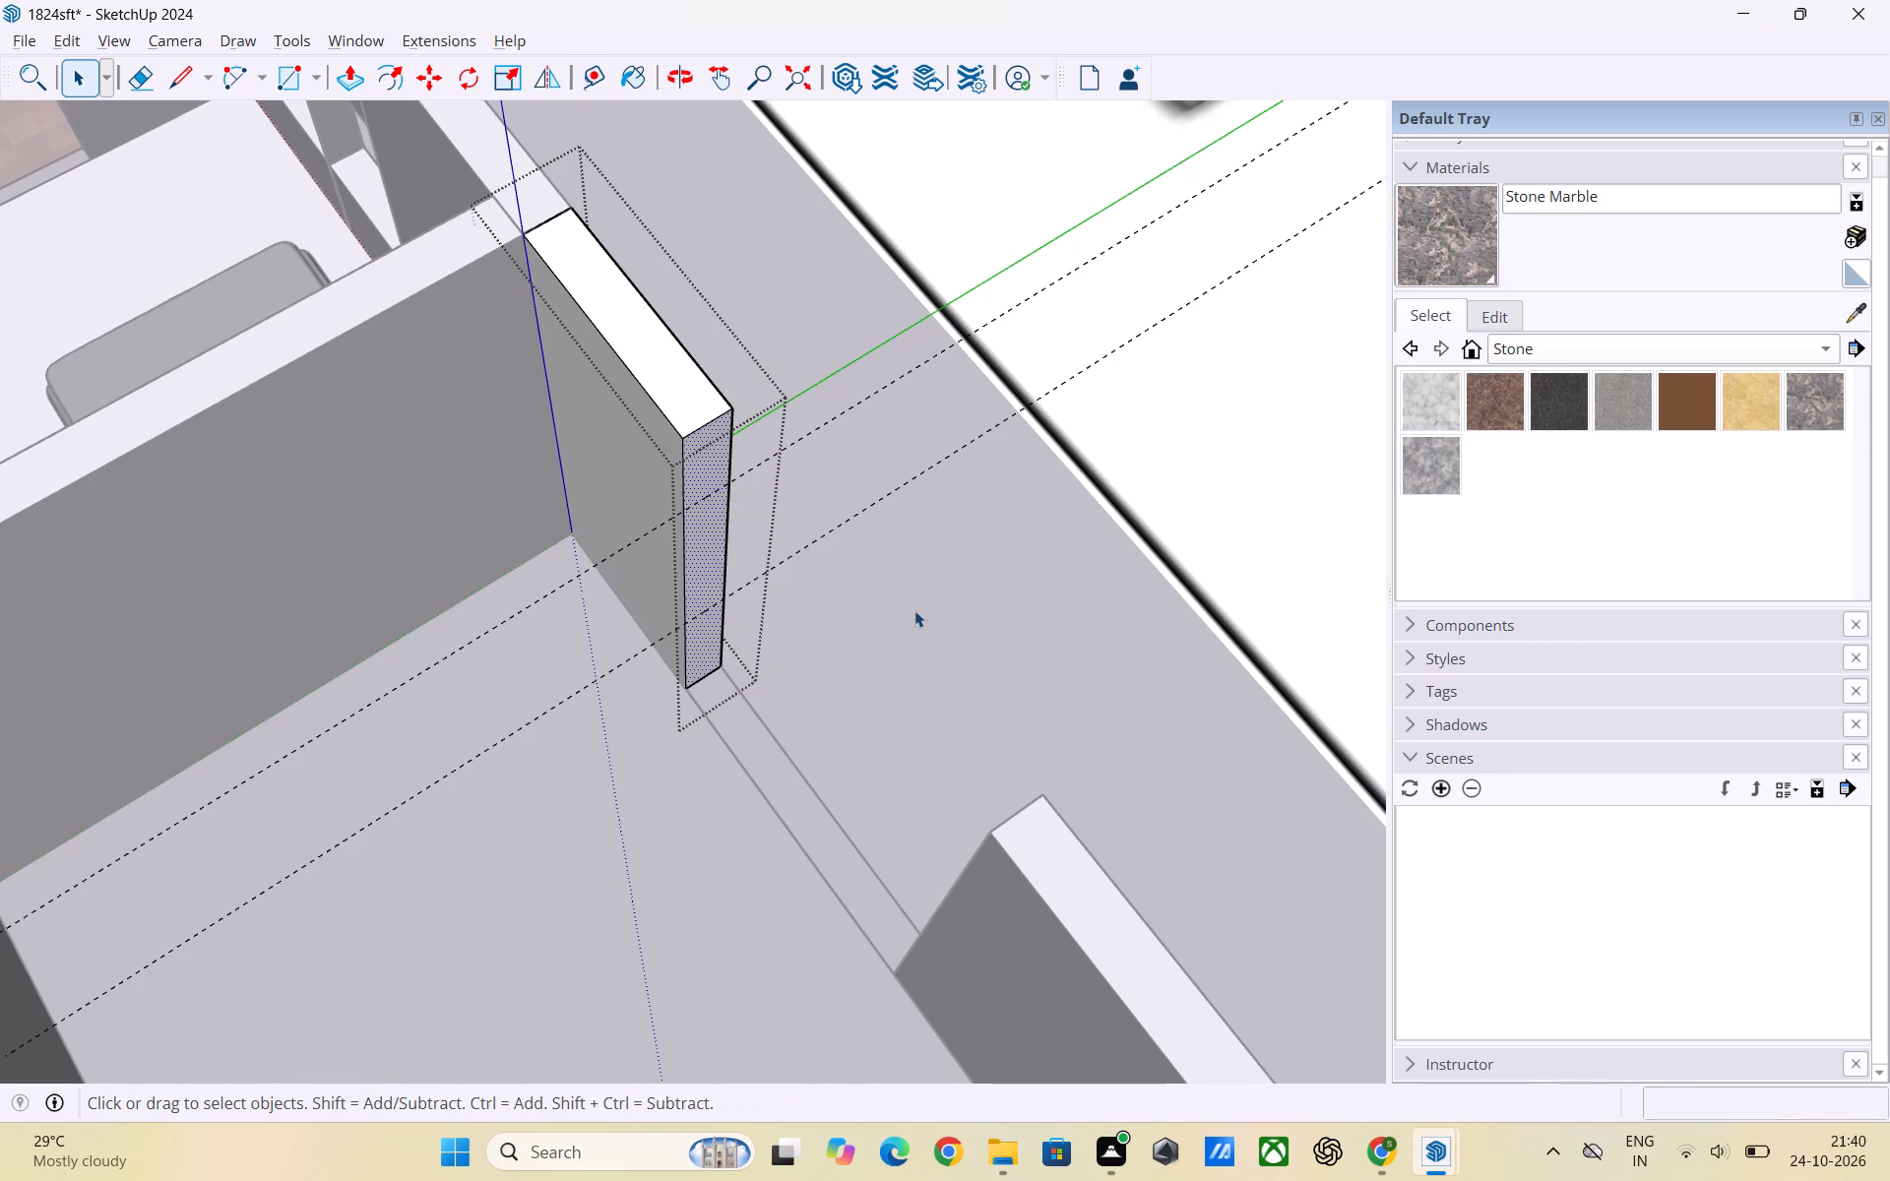
# Copy the end face's top edge 2' straight down onto the upper guide.
pyautogui.scroll(3, 697, 468)
pyautogui.click(702, 409)
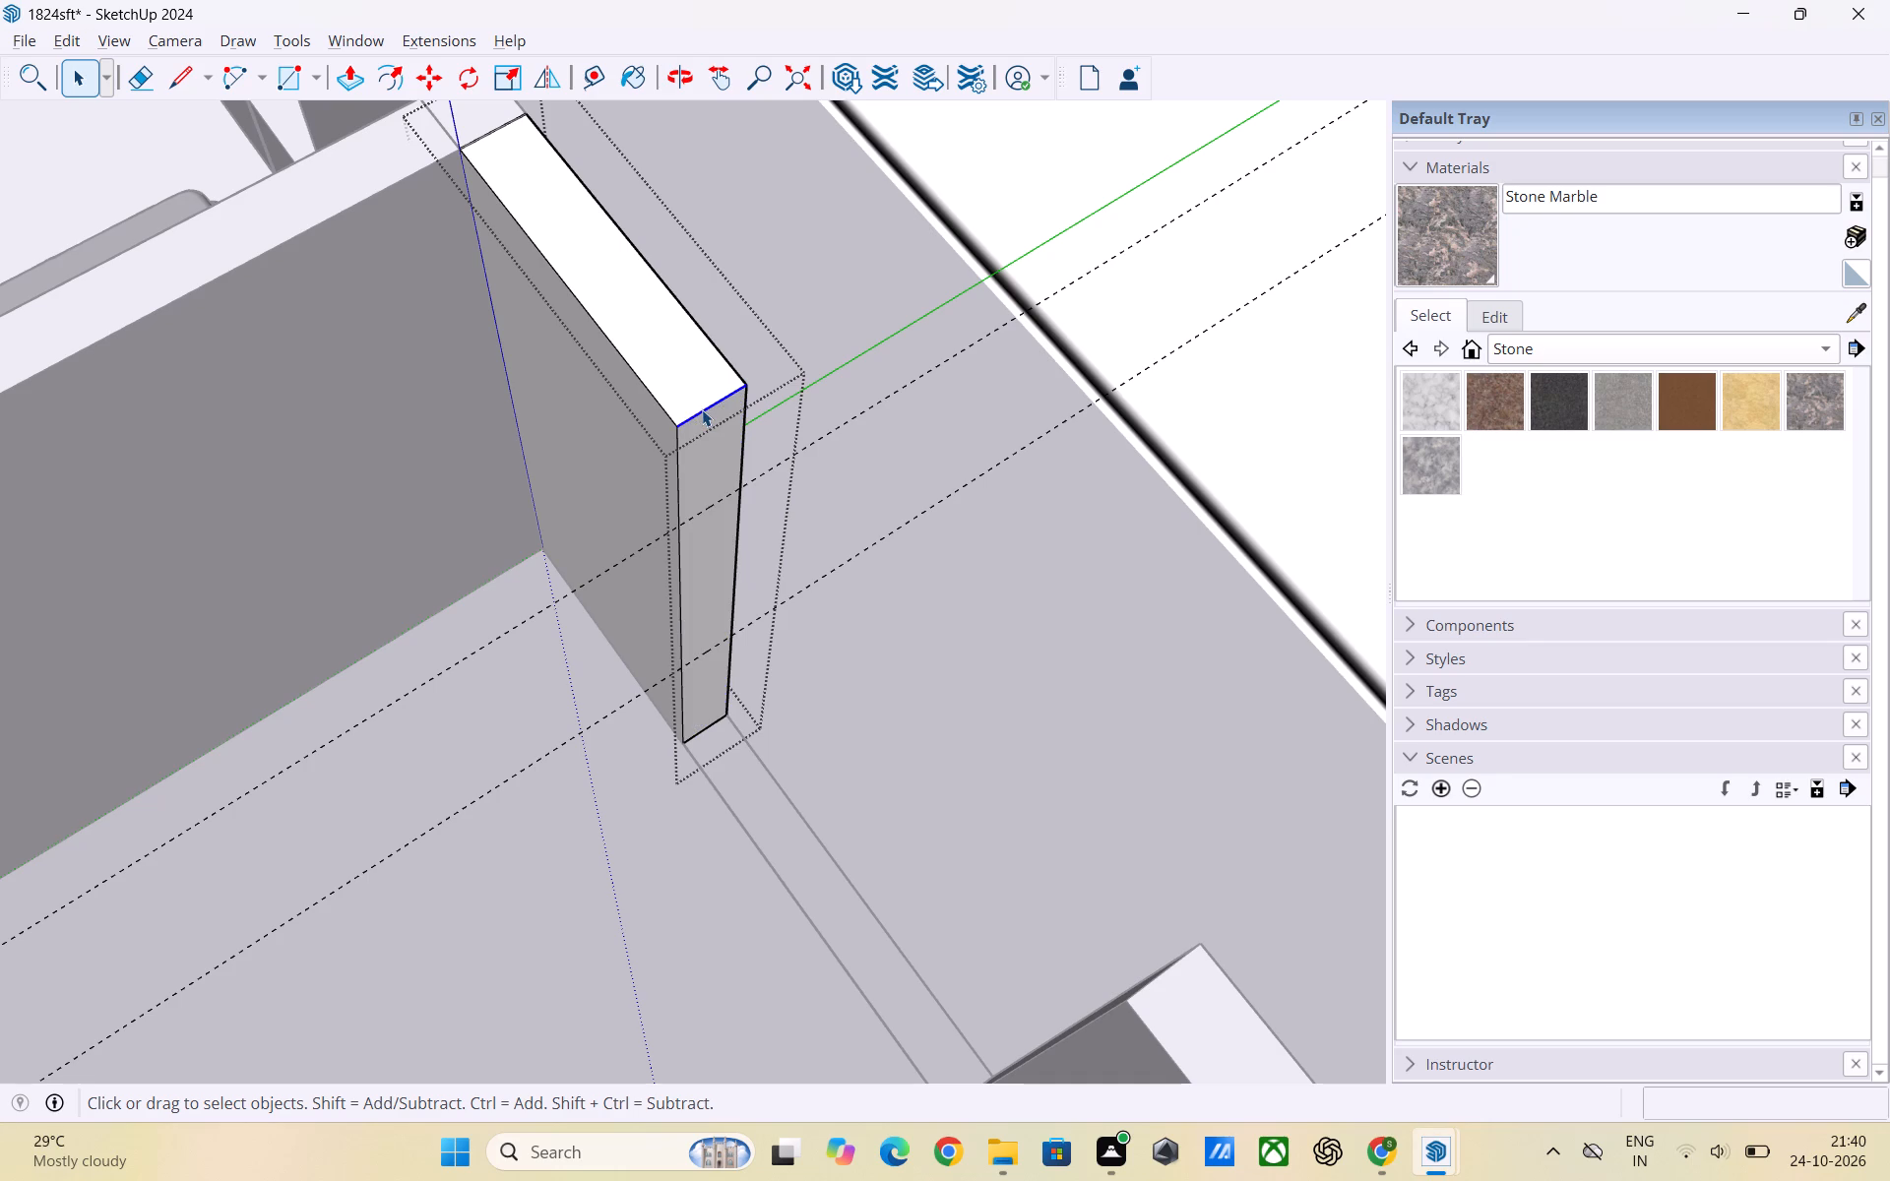
pyautogui.press('m')
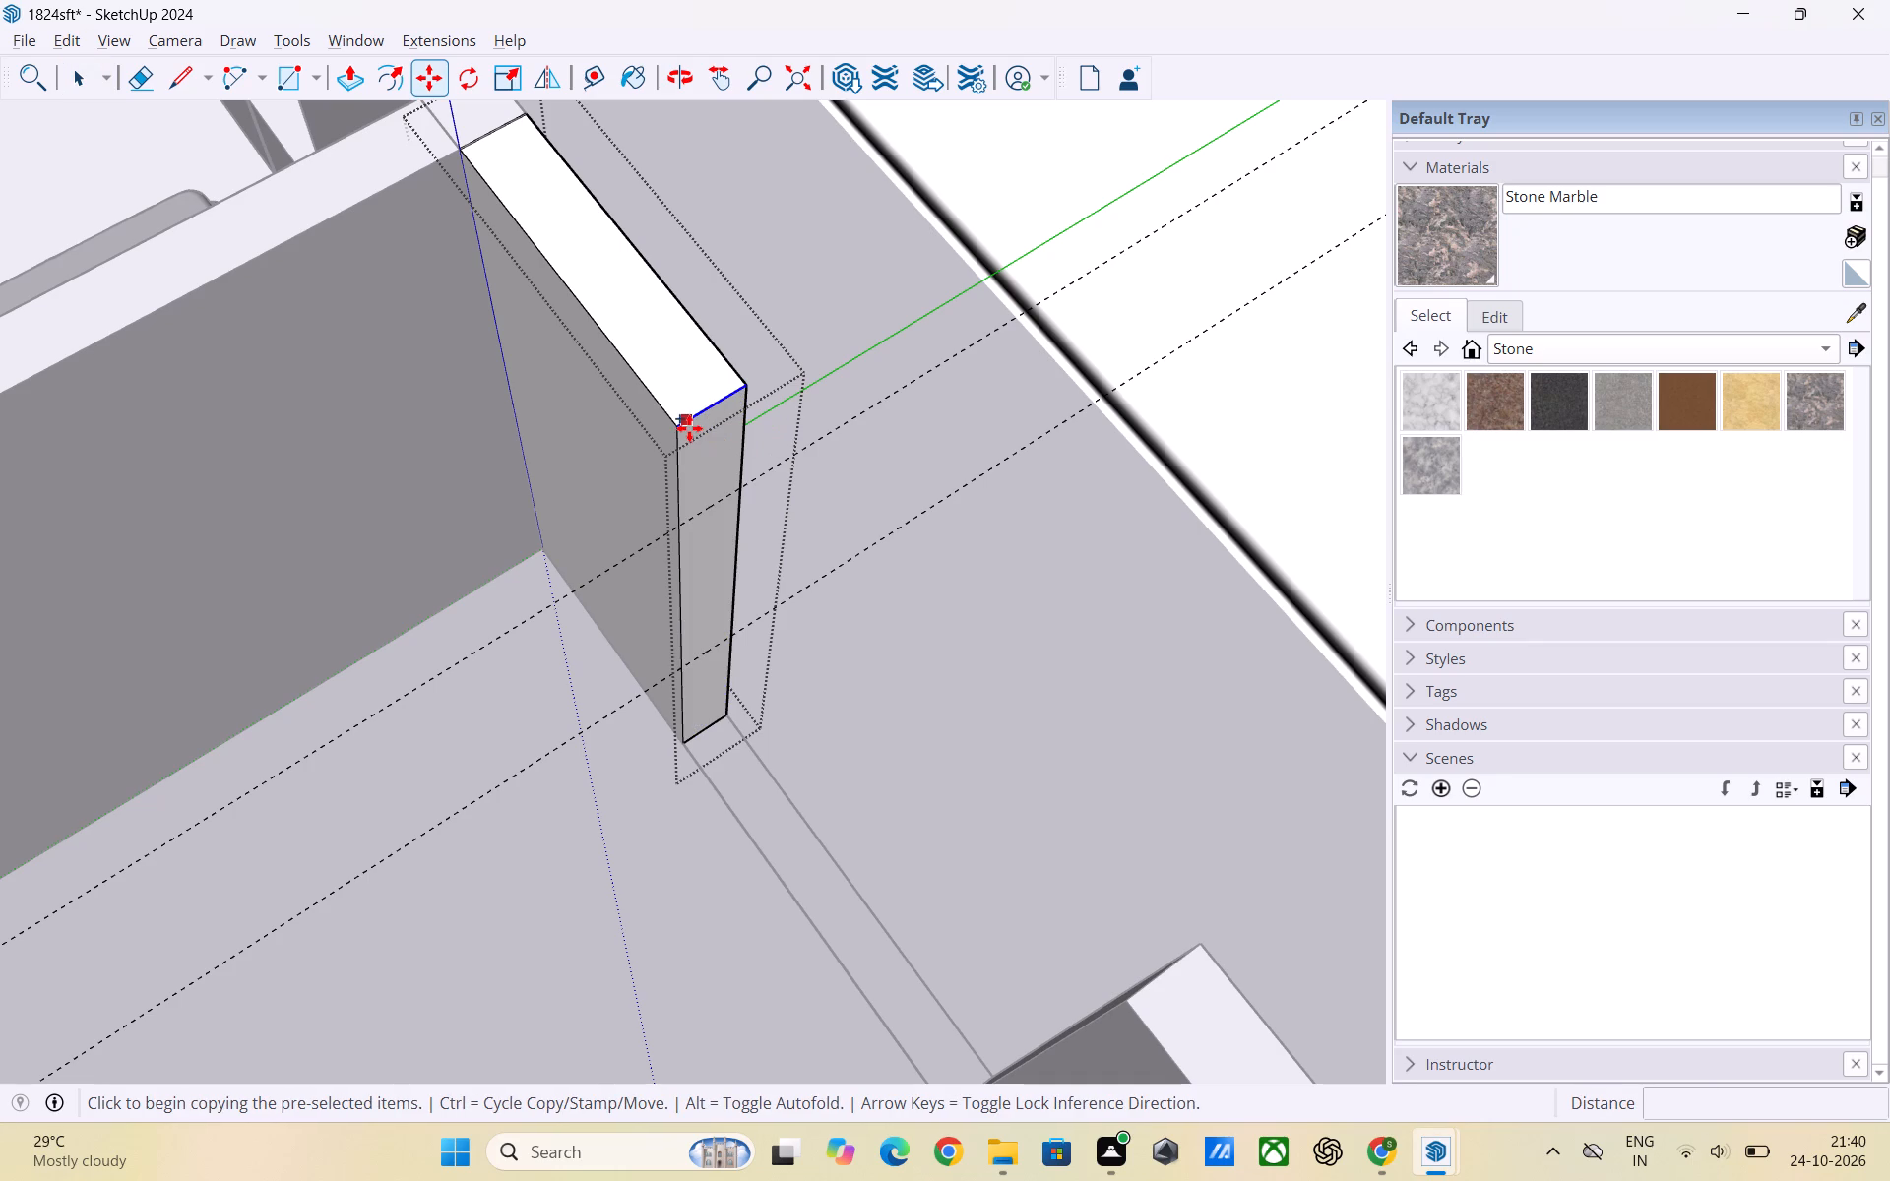
pyautogui.click(689, 428)
pyautogui.click(687, 529)
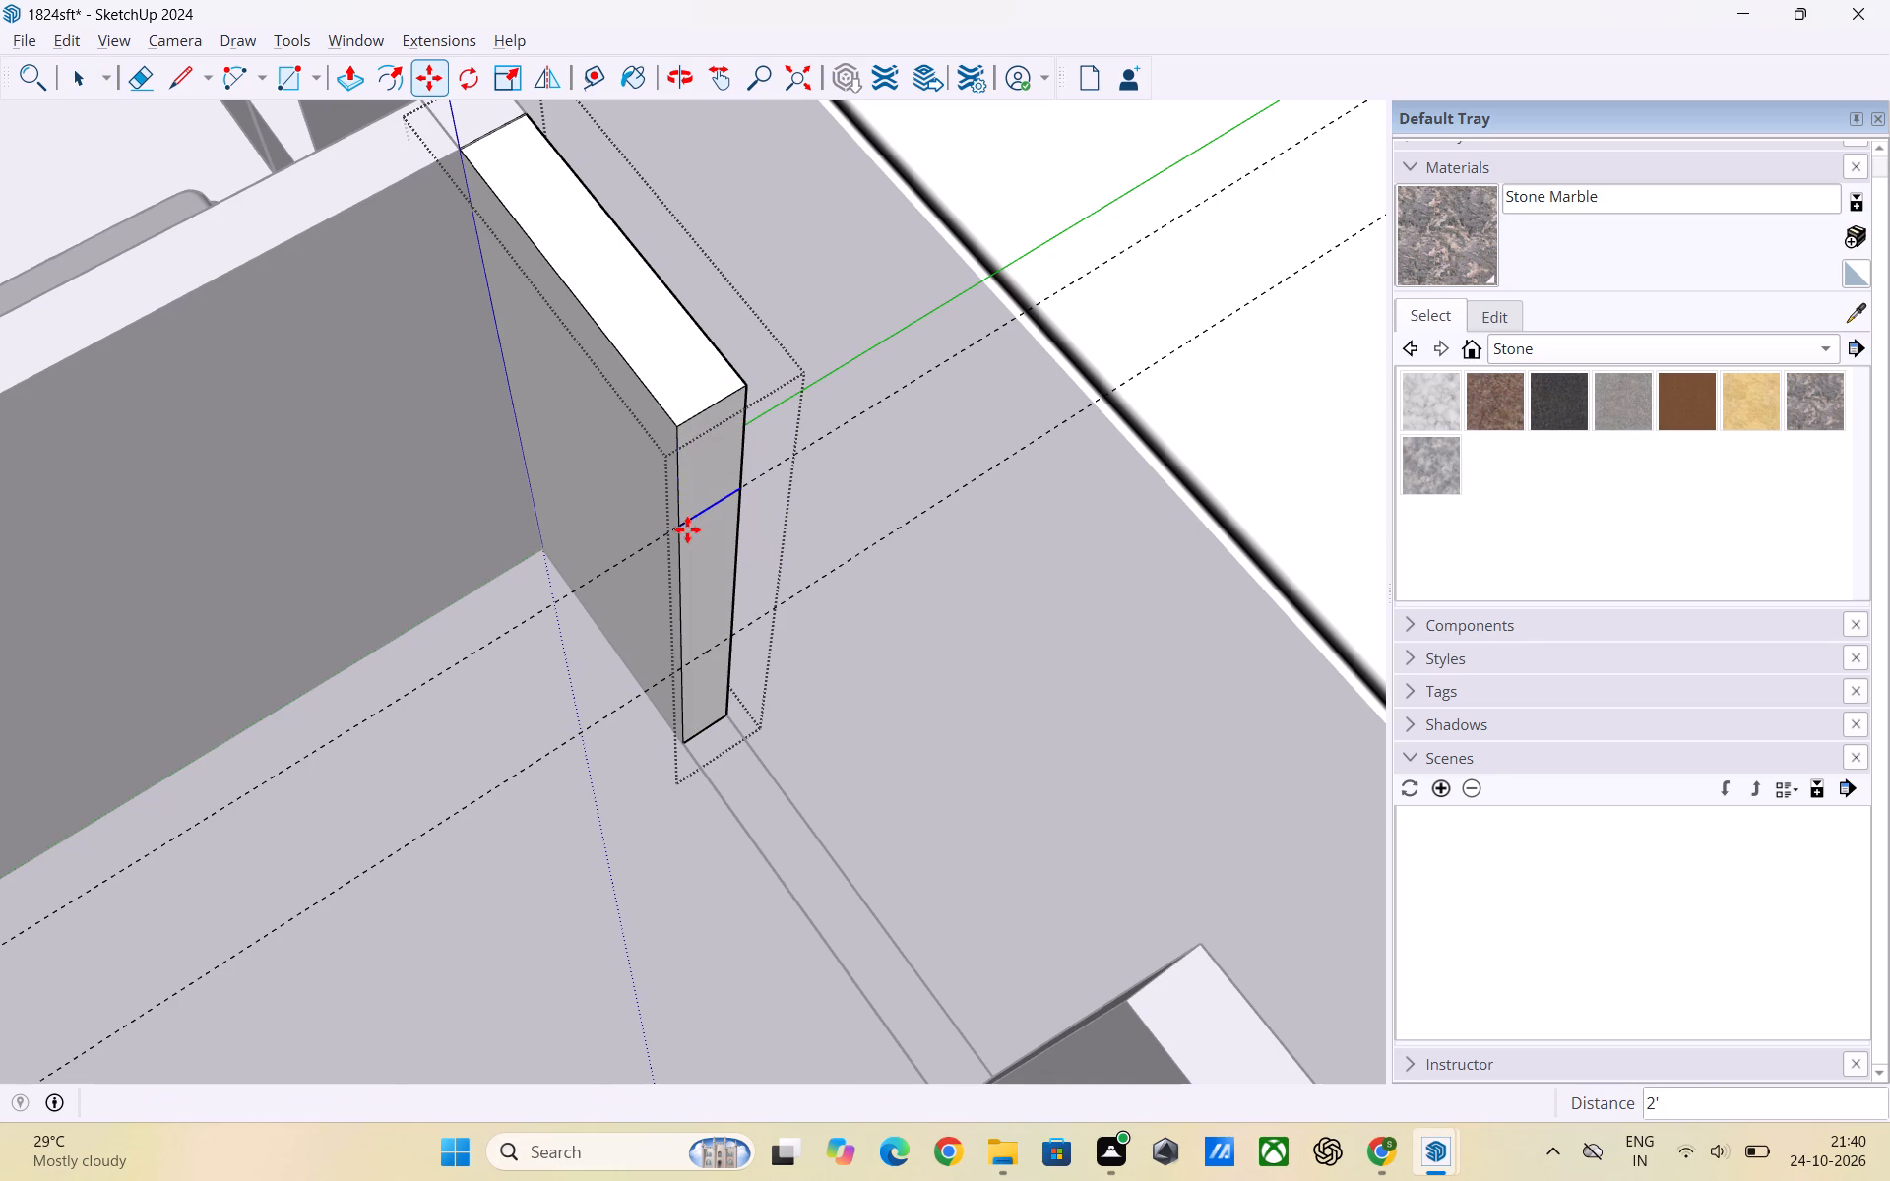
# Copy the line on the short wall's end face straight down from the upper guide onto the lower guide.
pyautogui.click(681, 524)
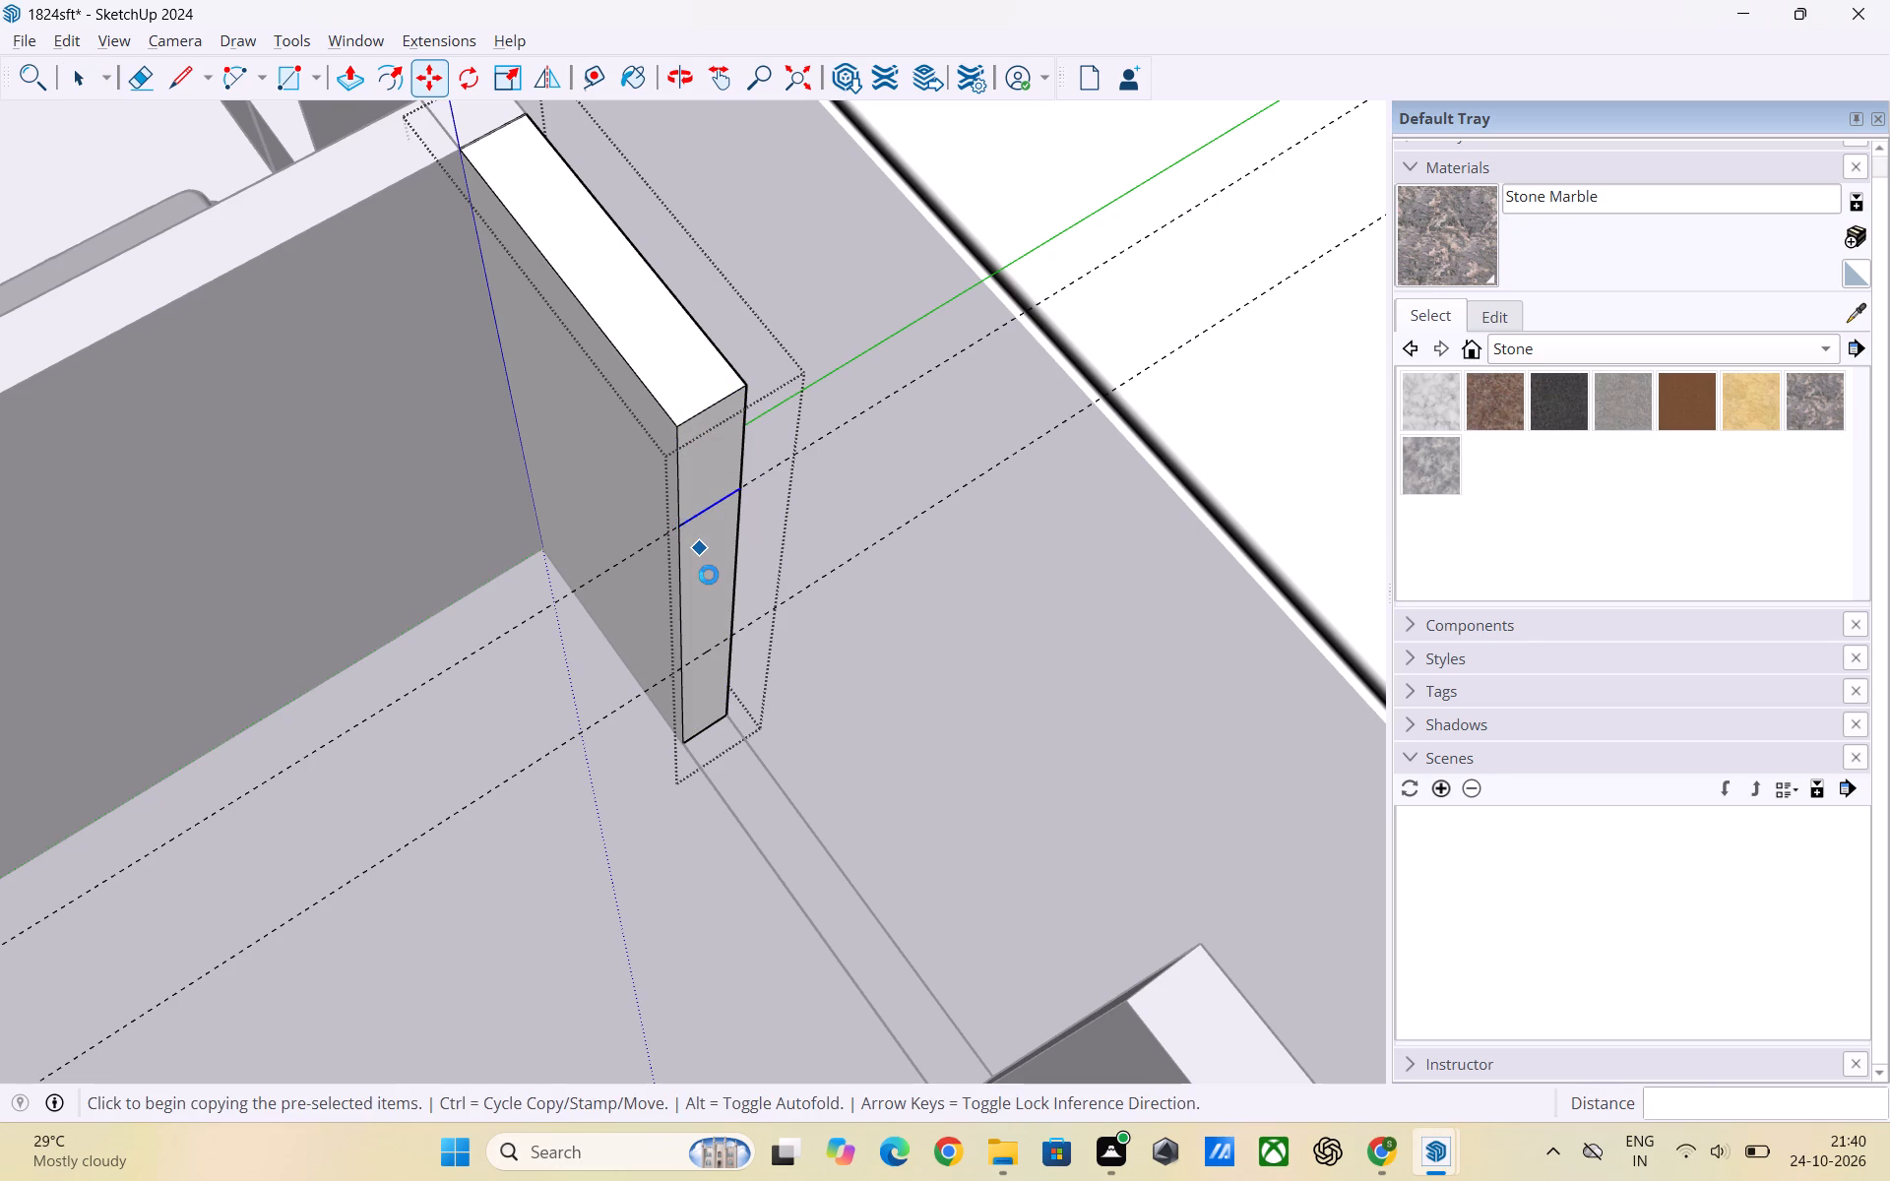
pyautogui.scroll(3, 716, 567)
pyautogui.scroll(-2, 716, 567)
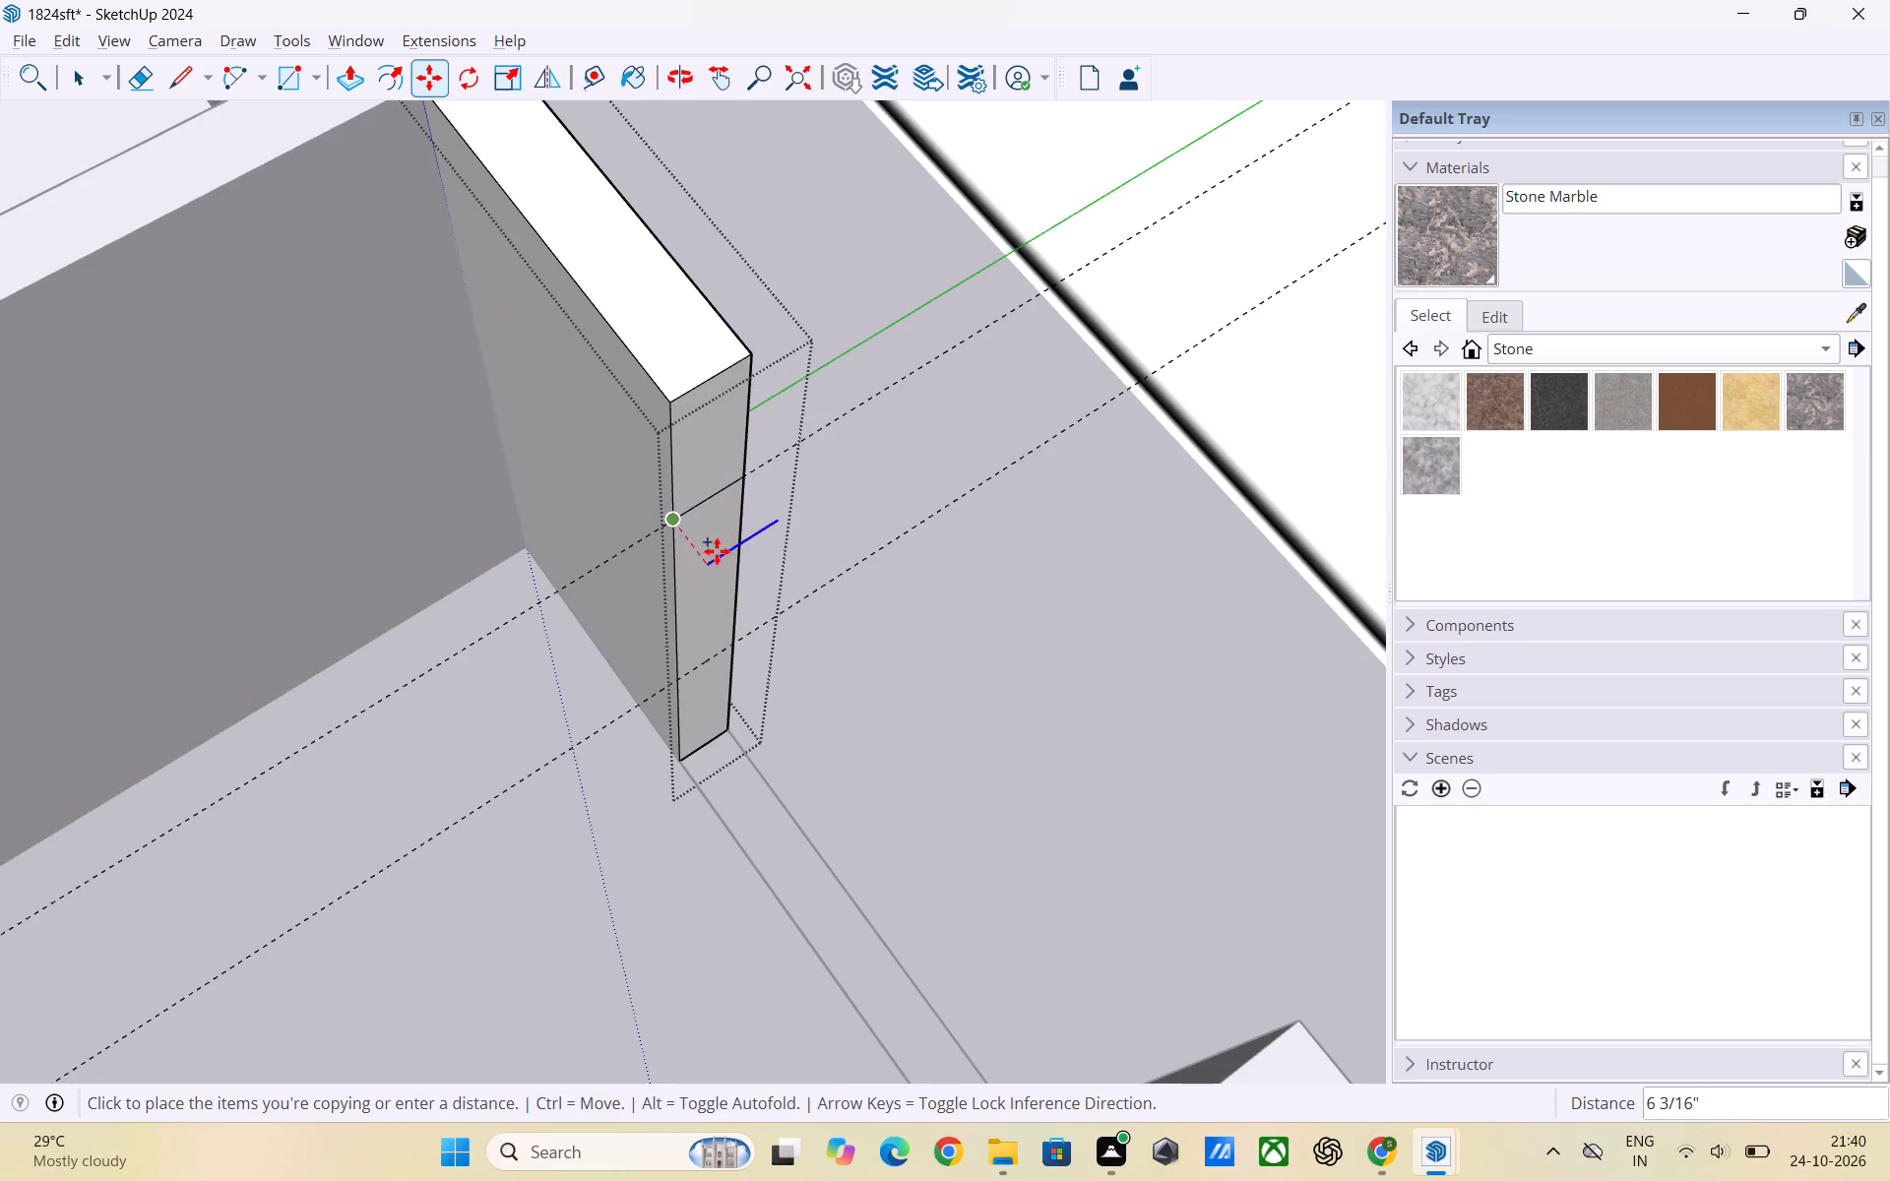
pyautogui.scroll(1, 707, 535)
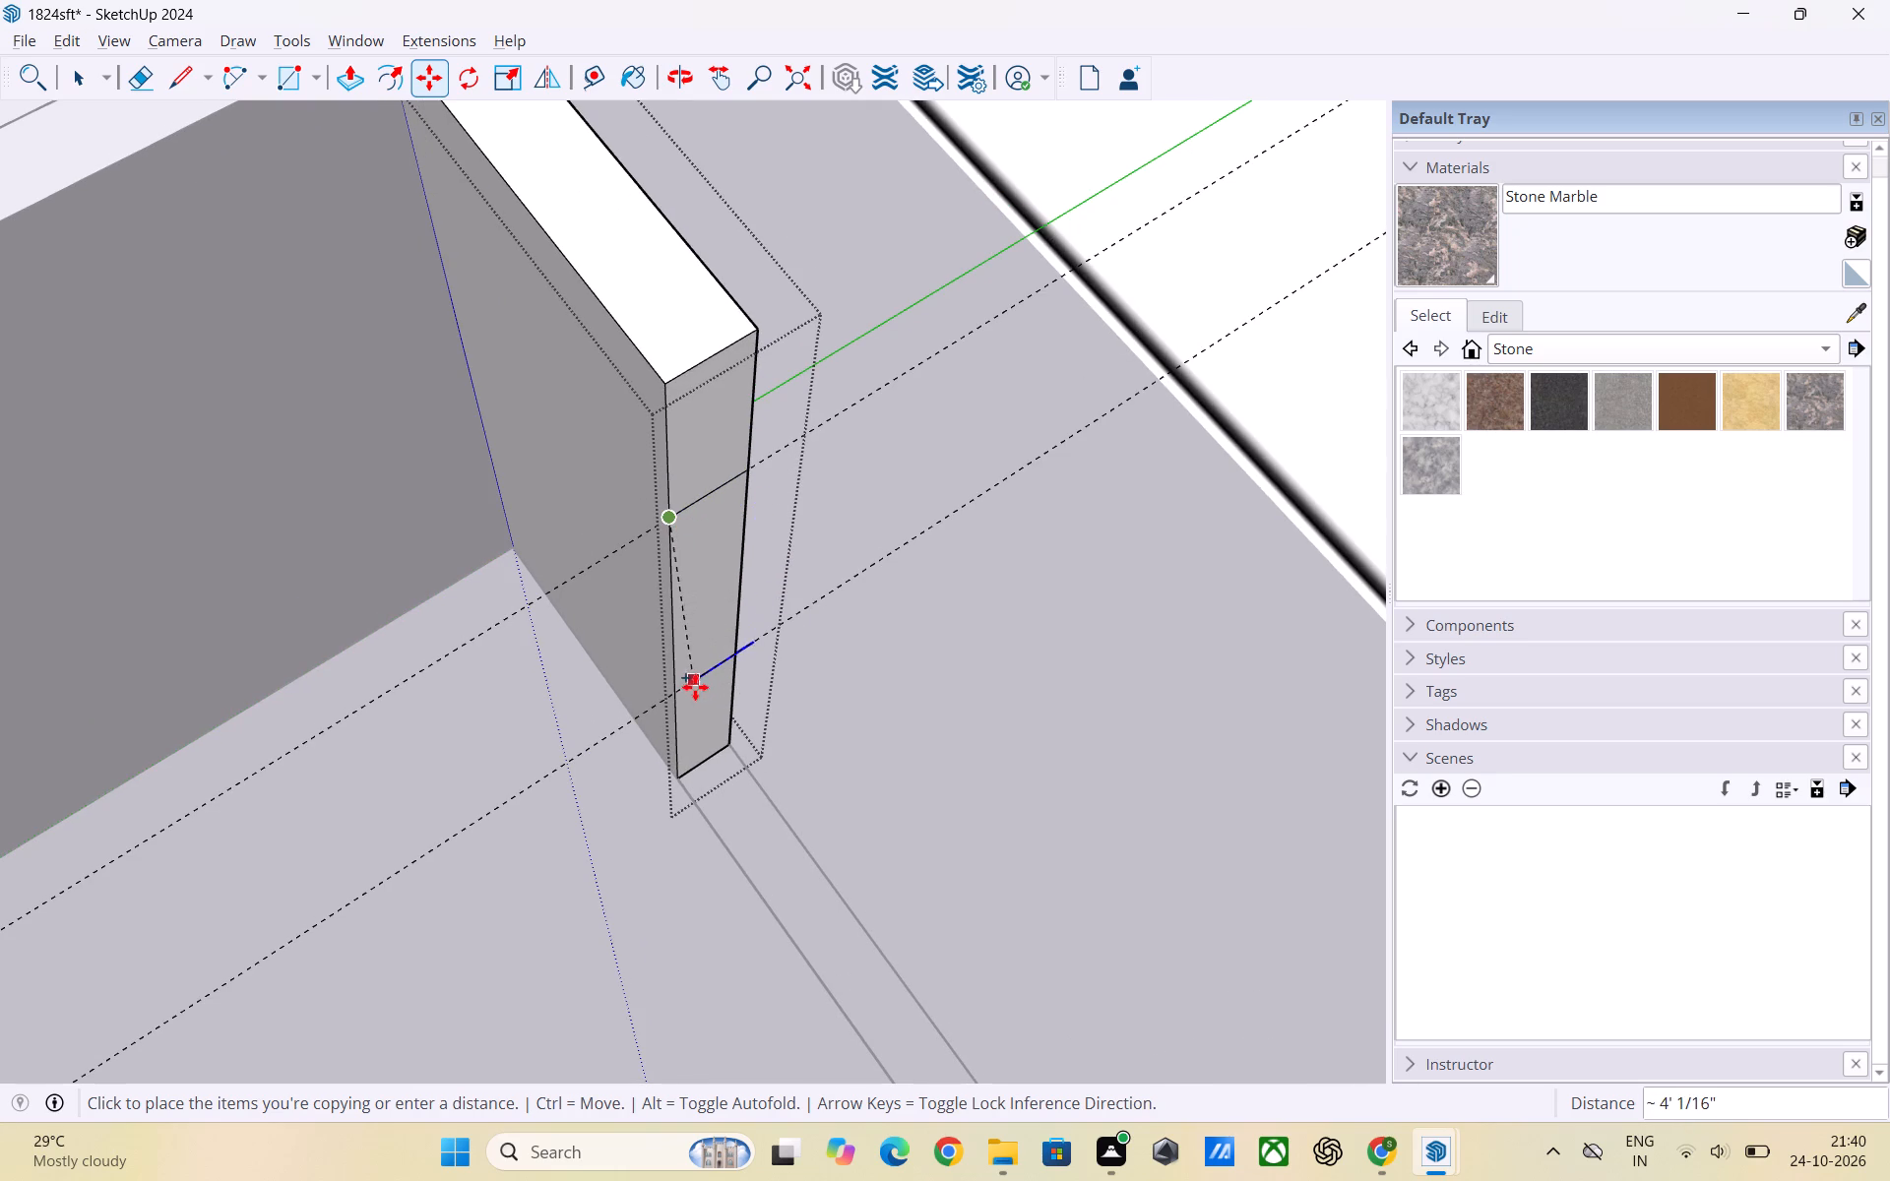
pyautogui.scroll(5, 684, 691)
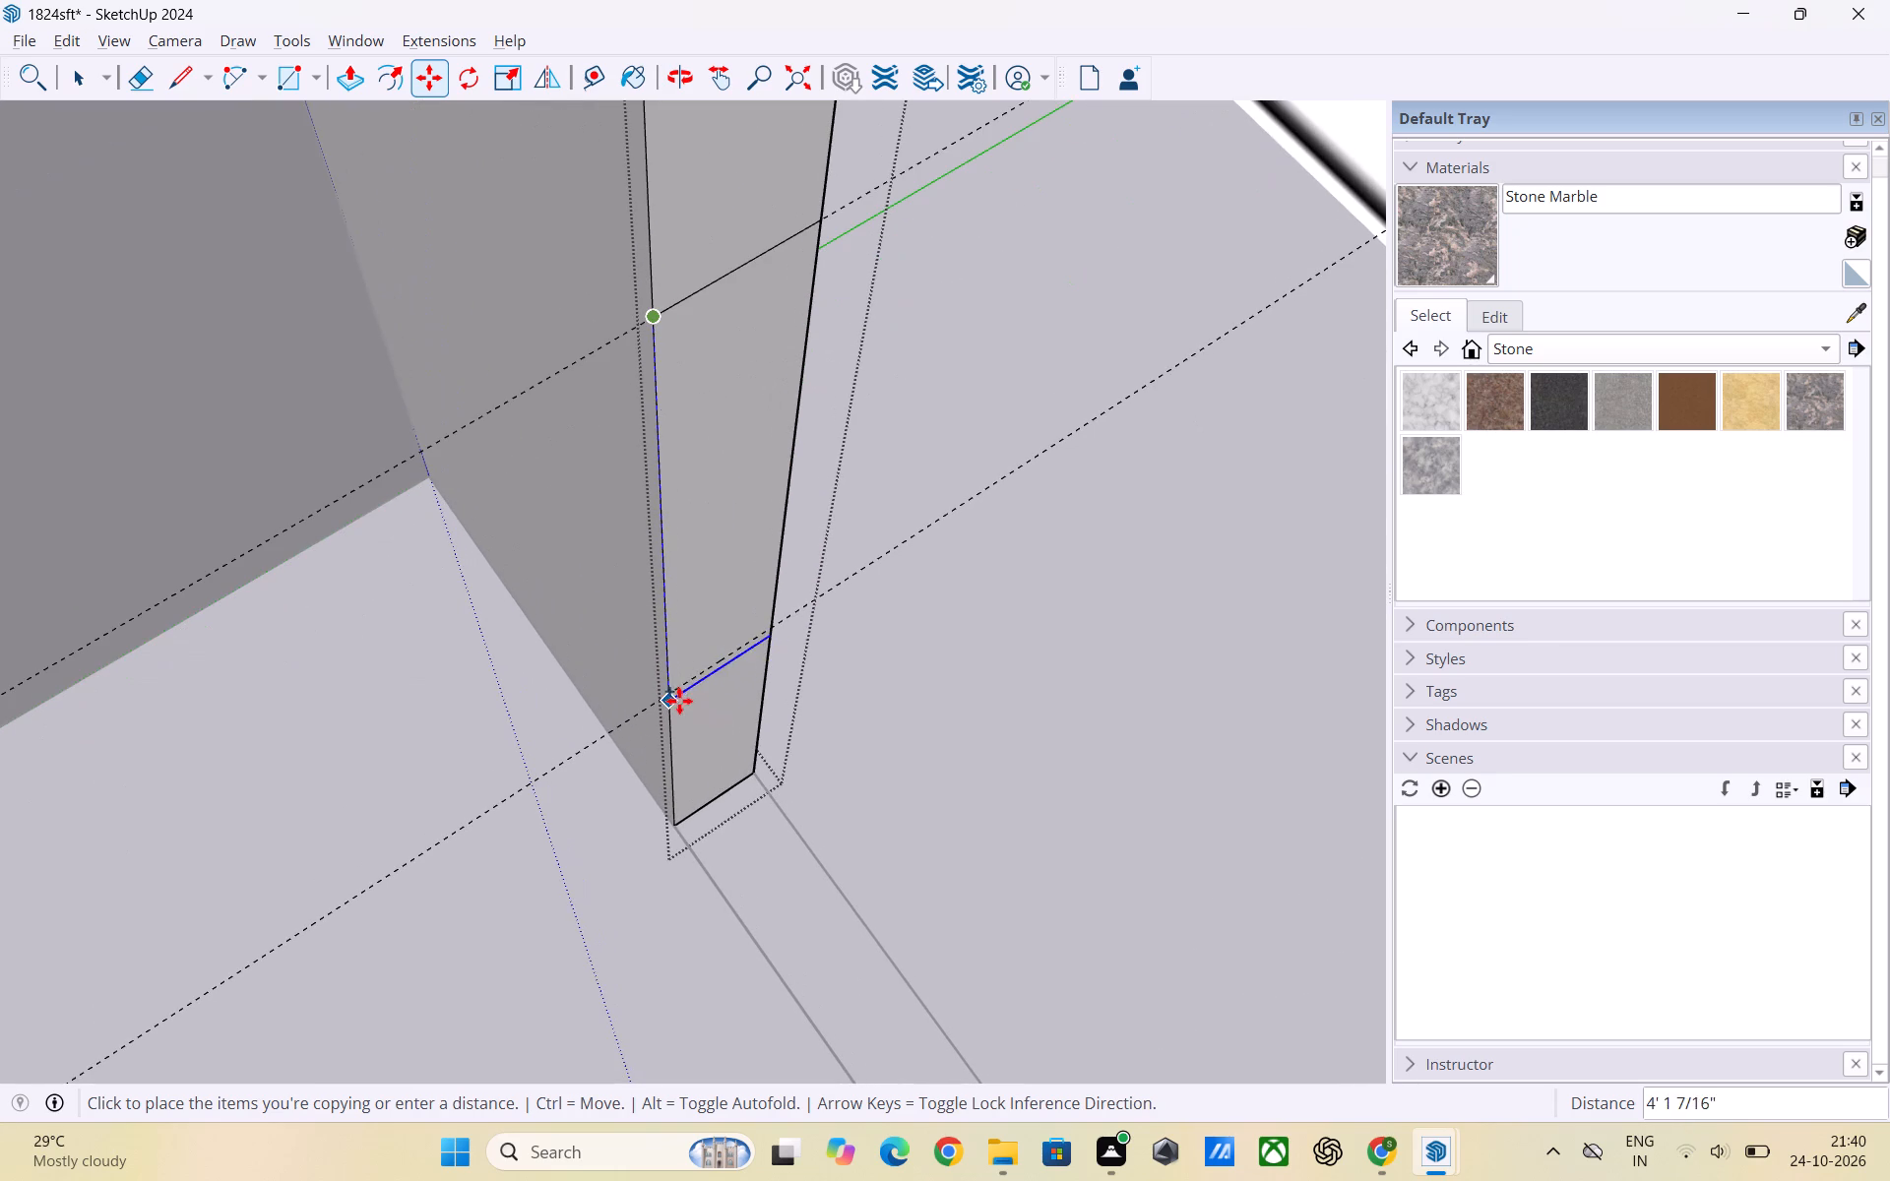
pyautogui.click(678, 699)
pyautogui.press('space')
pyautogui.scroll(-2, 978, 688)
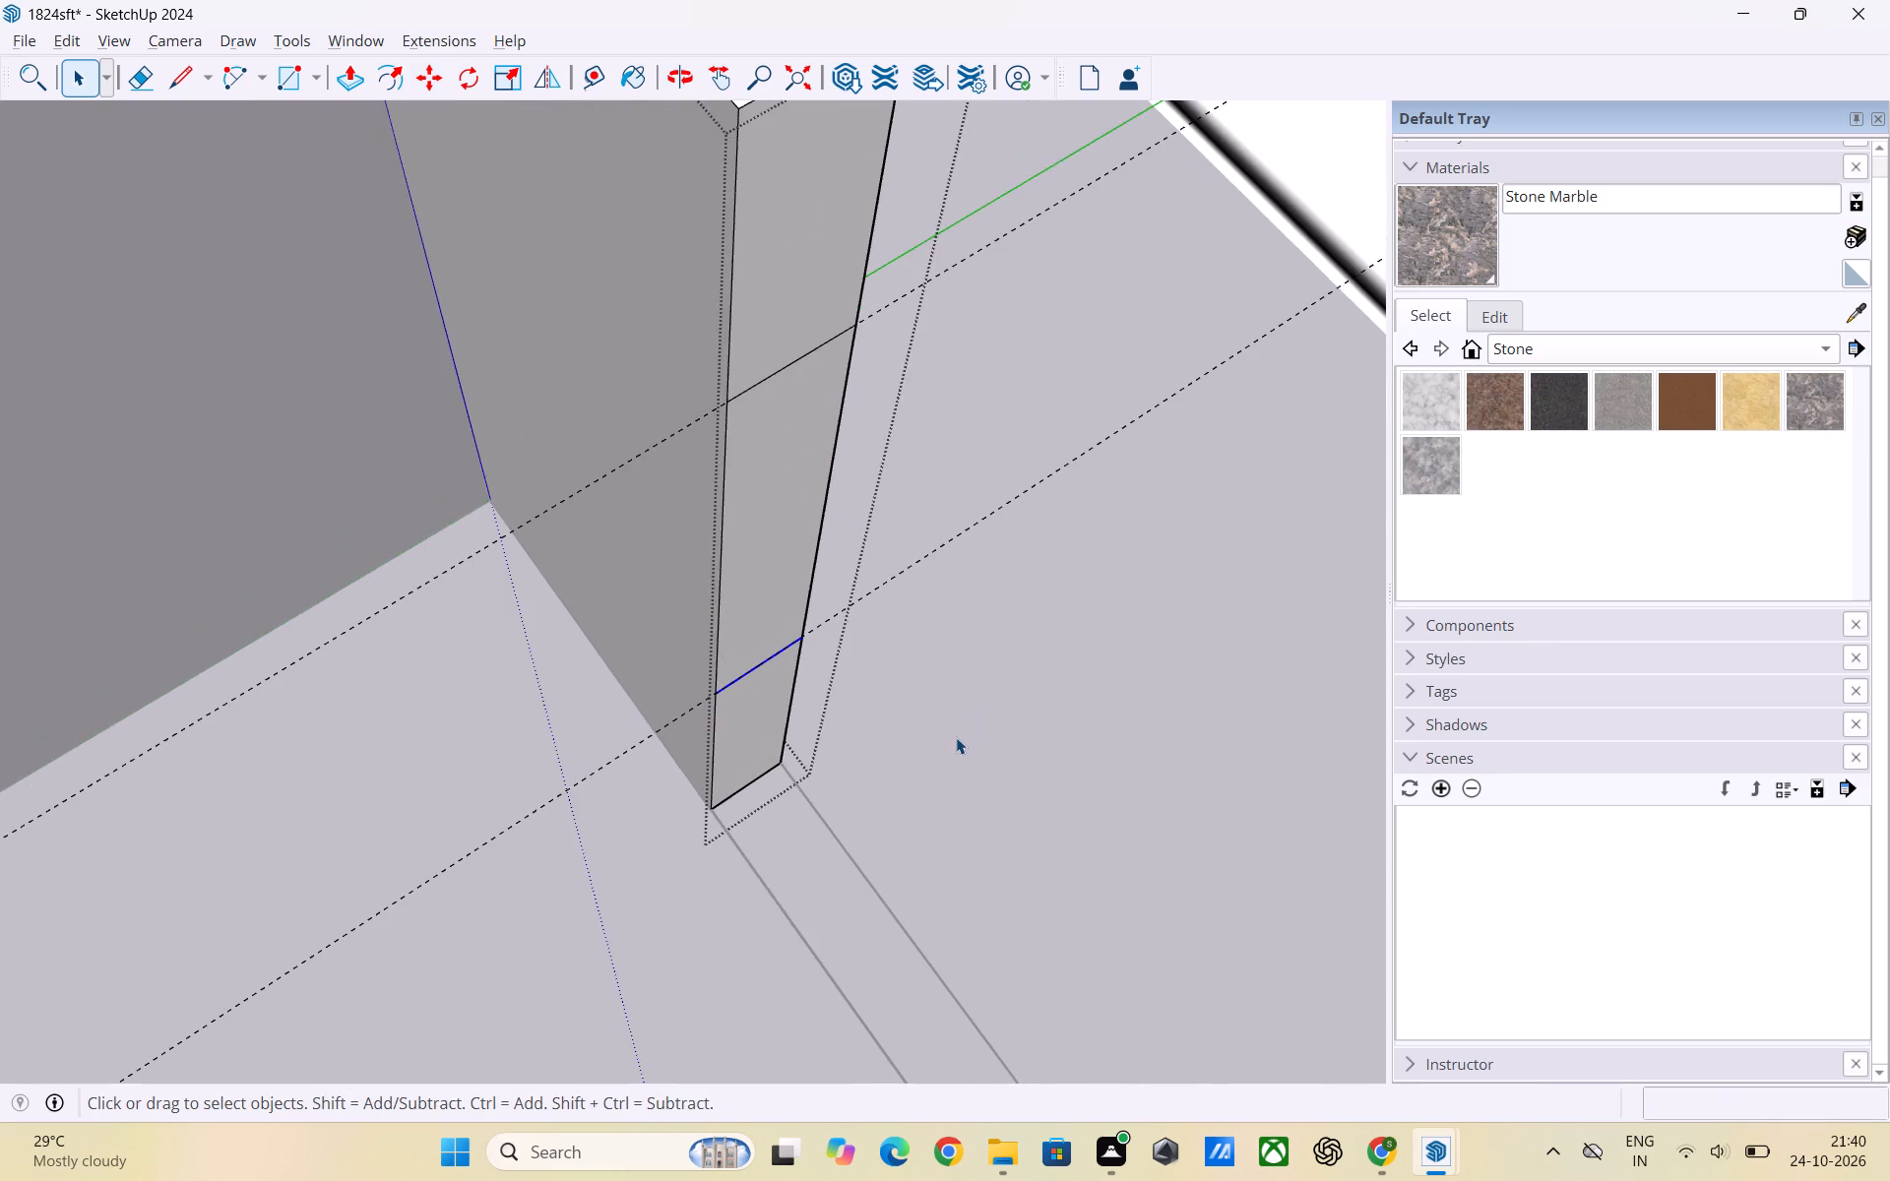
pyautogui.click(956, 737)
# Push/Pull the end face's bottom section 6' across the opening to meet the opposite wall, forming the window sill wall.
pyautogui.scroll(-6, 699, 758)
pyautogui.moveTo(724, 789); pyautogui.dragTo(841, 714, button='middle')
pyautogui.scroll(1, 823, 747)
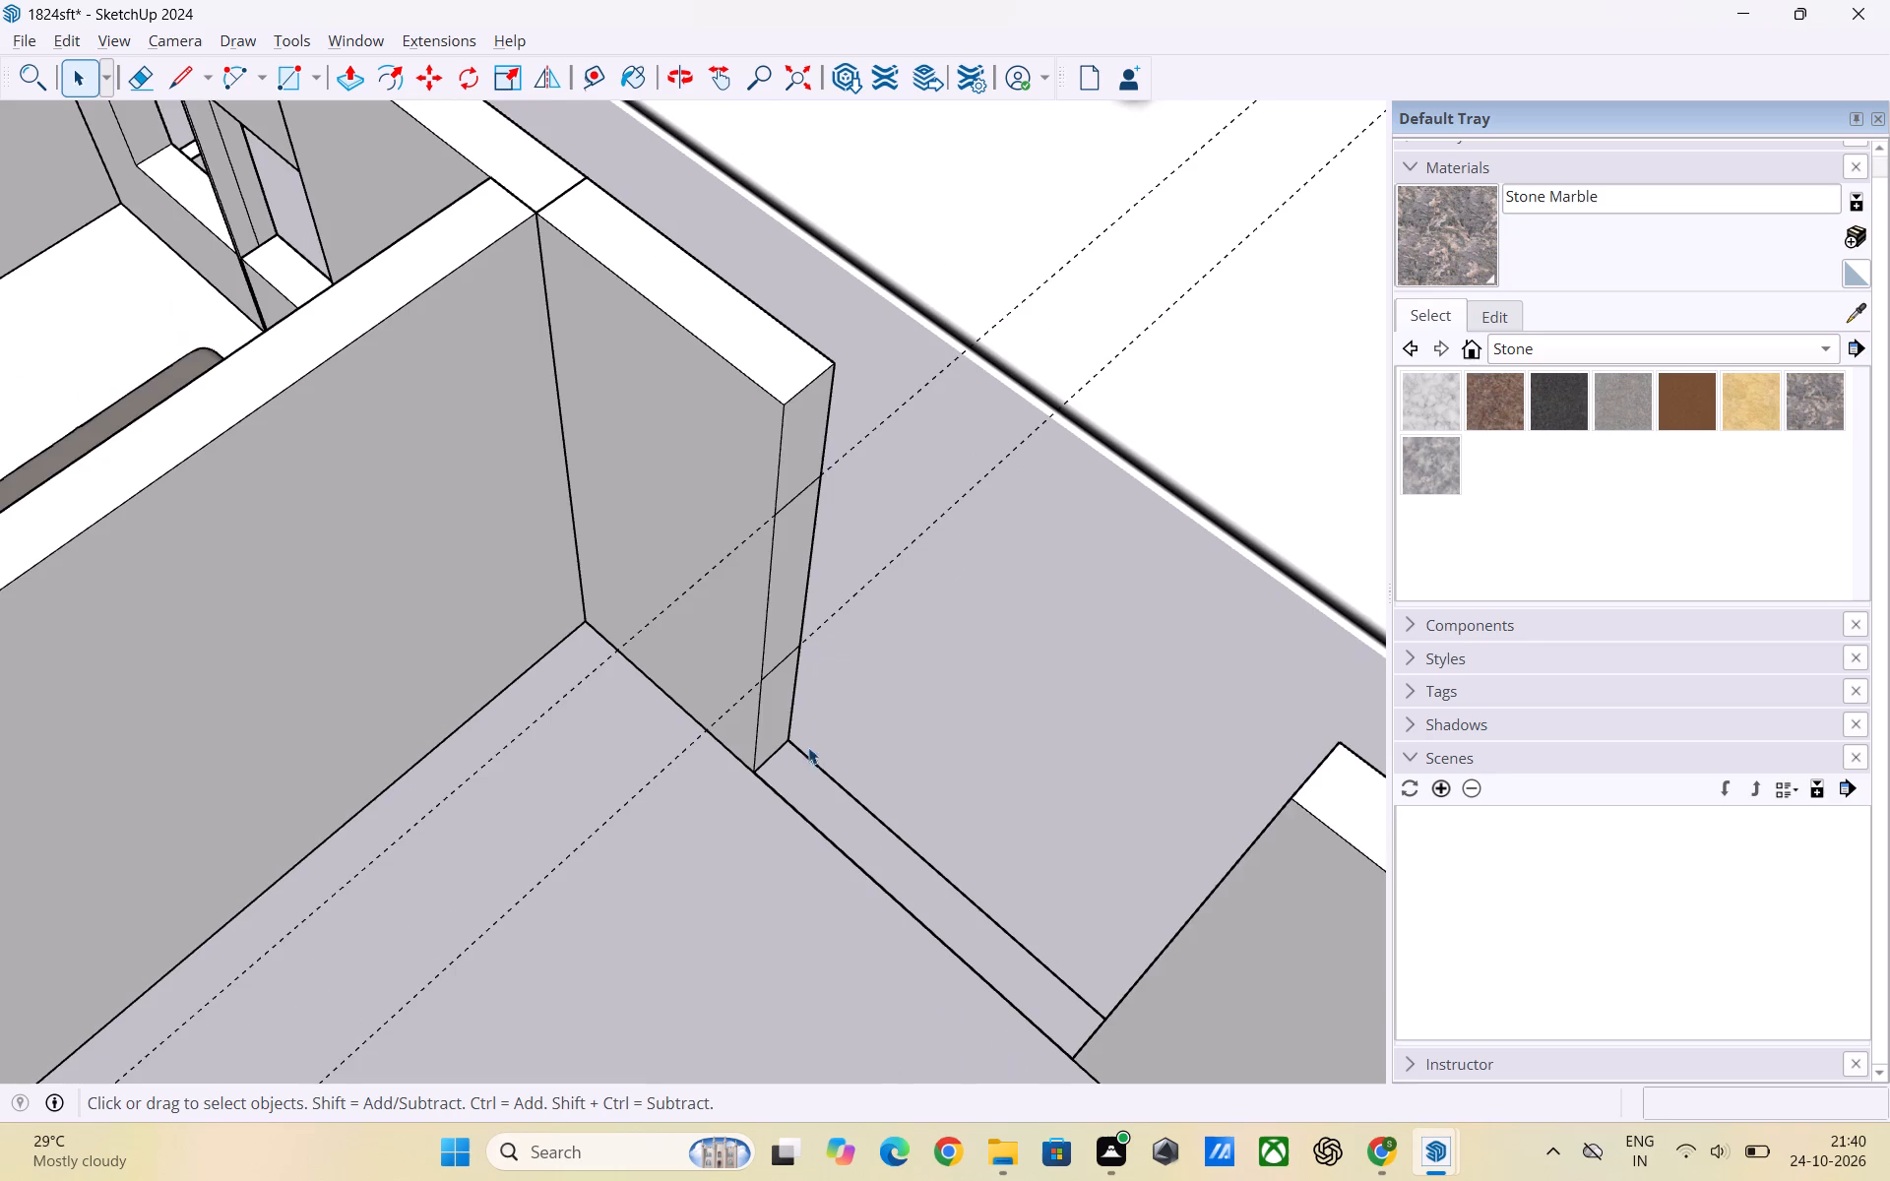
pyautogui.click(770, 732)
pyautogui.tripleClick(770, 726)
pyautogui.click(767, 715)
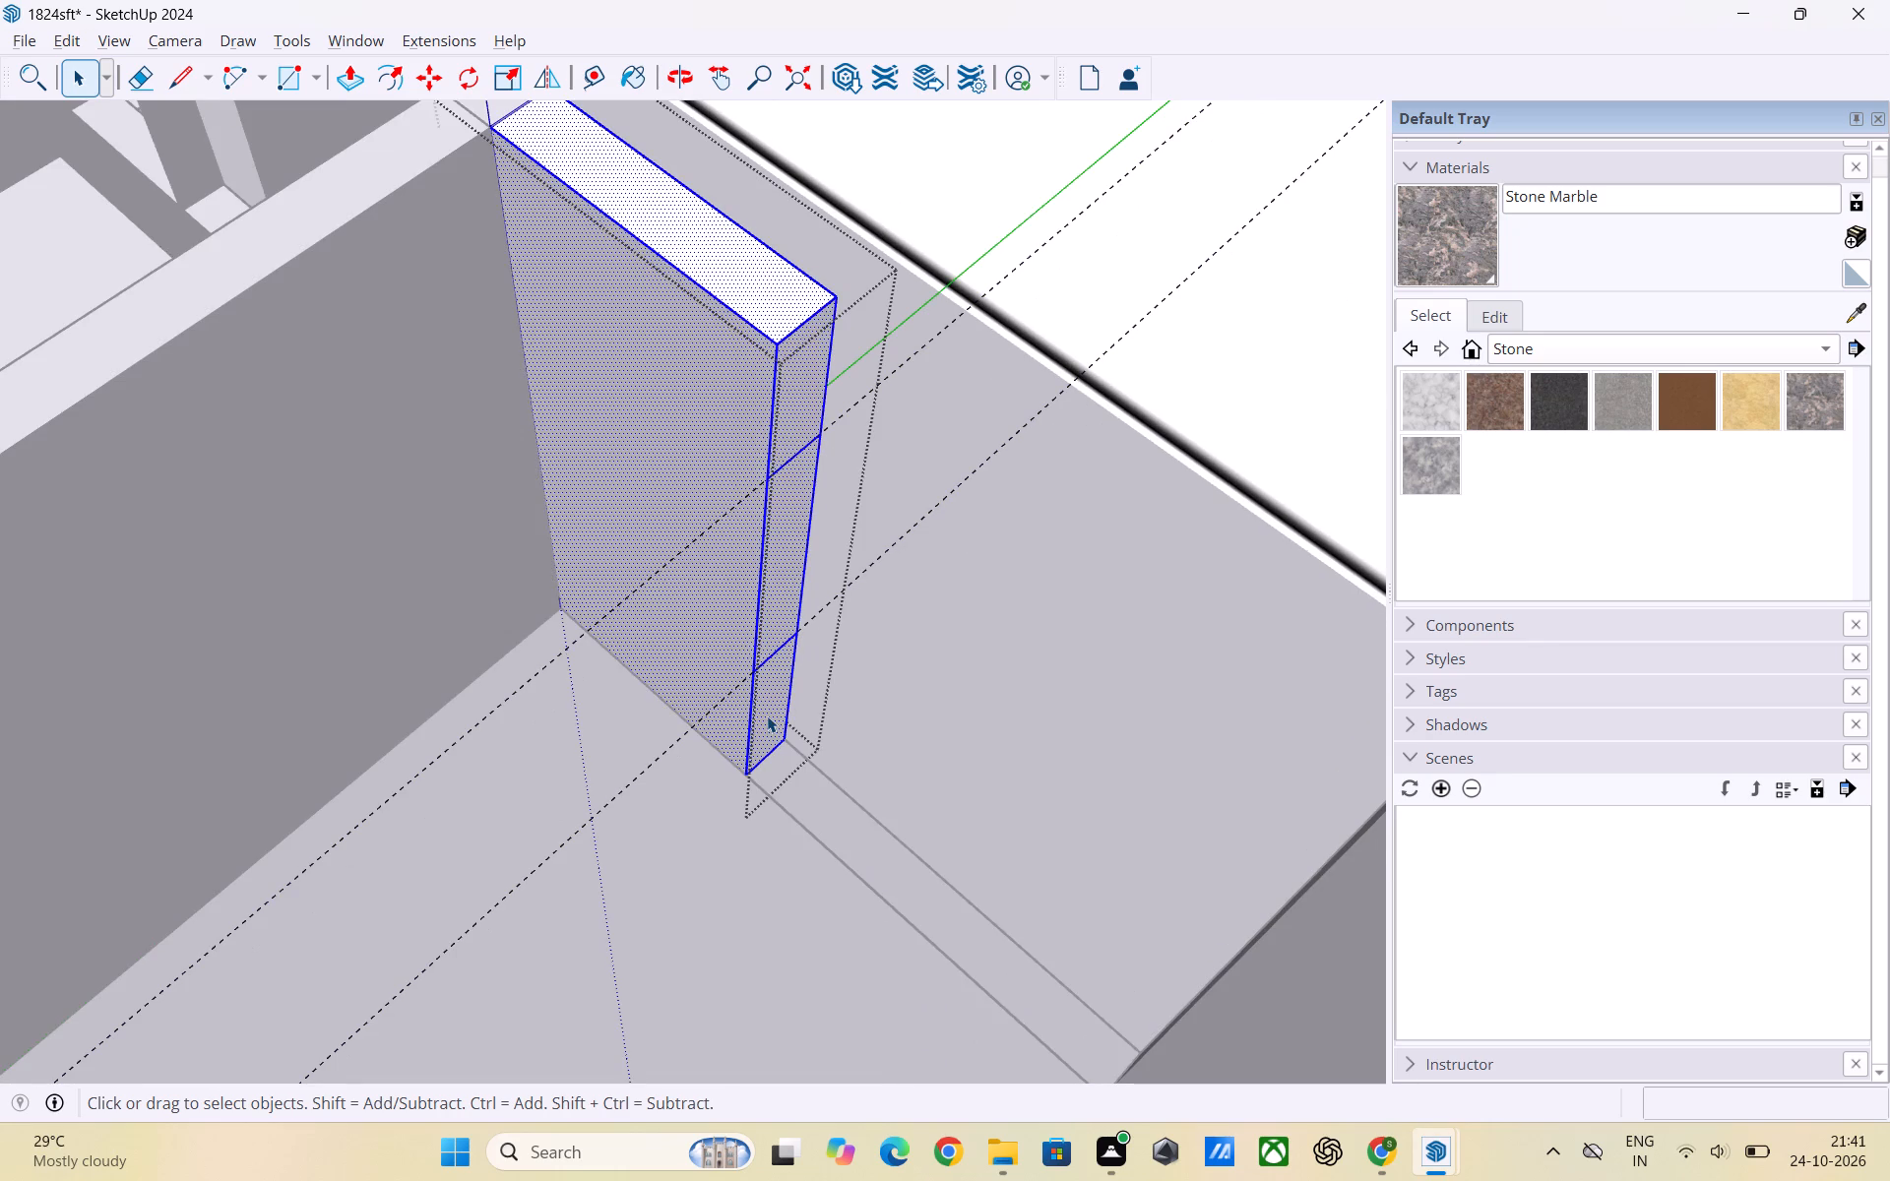
pyautogui.press('p')
pyautogui.click(767, 713)
pyautogui.scroll(-3, 759, 738)
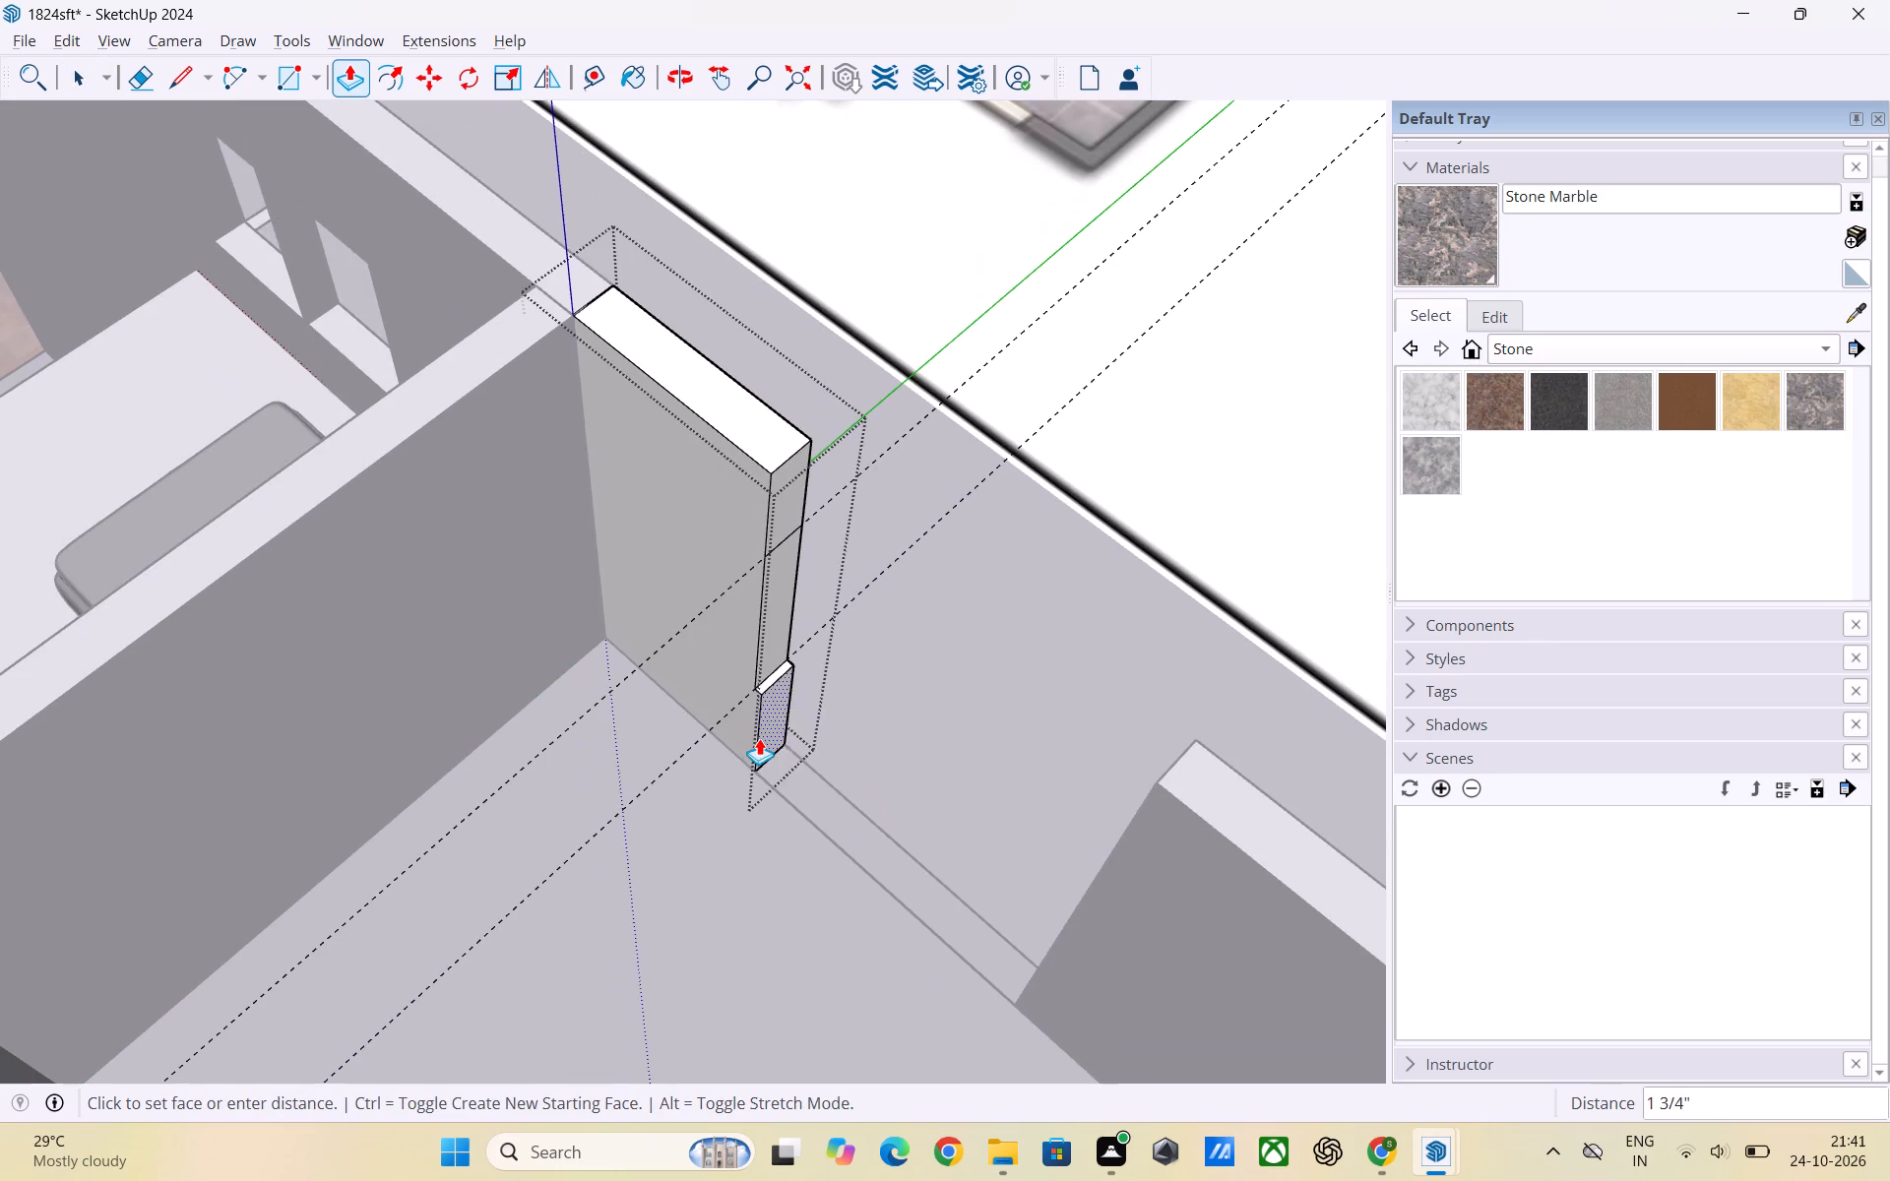
pyautogui.click(1082, 918)
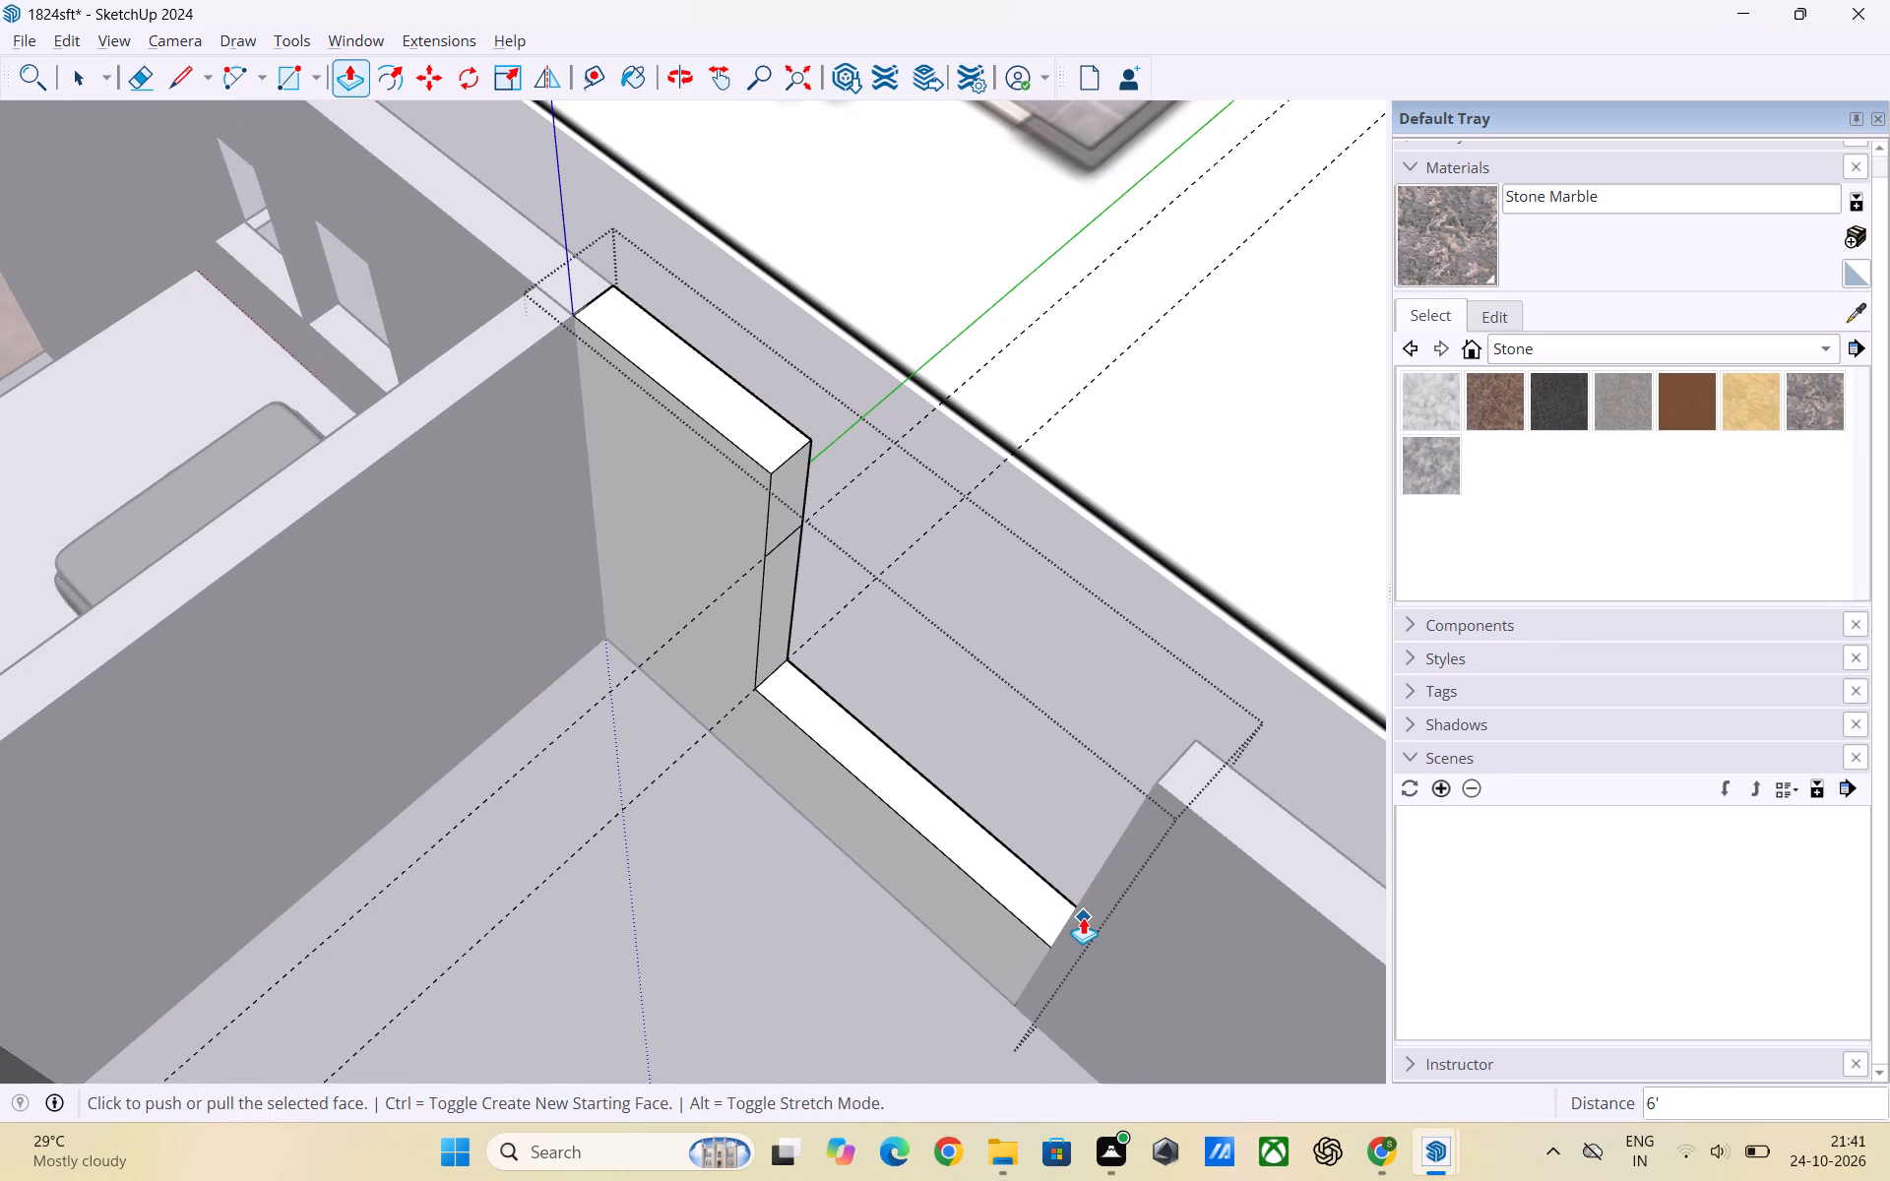
pyautogui.press('space')
pyautogui.click(1148, 609)
# Push/Pull the end face's top section 6' across the opening to meet the opposite wall, forming the lintel above the window.
pyautogui.scroll(2, 1150, 721)
pyautogui.moveTo(1160, 734); pyautogui.dragTo(905, 729, button='middle')
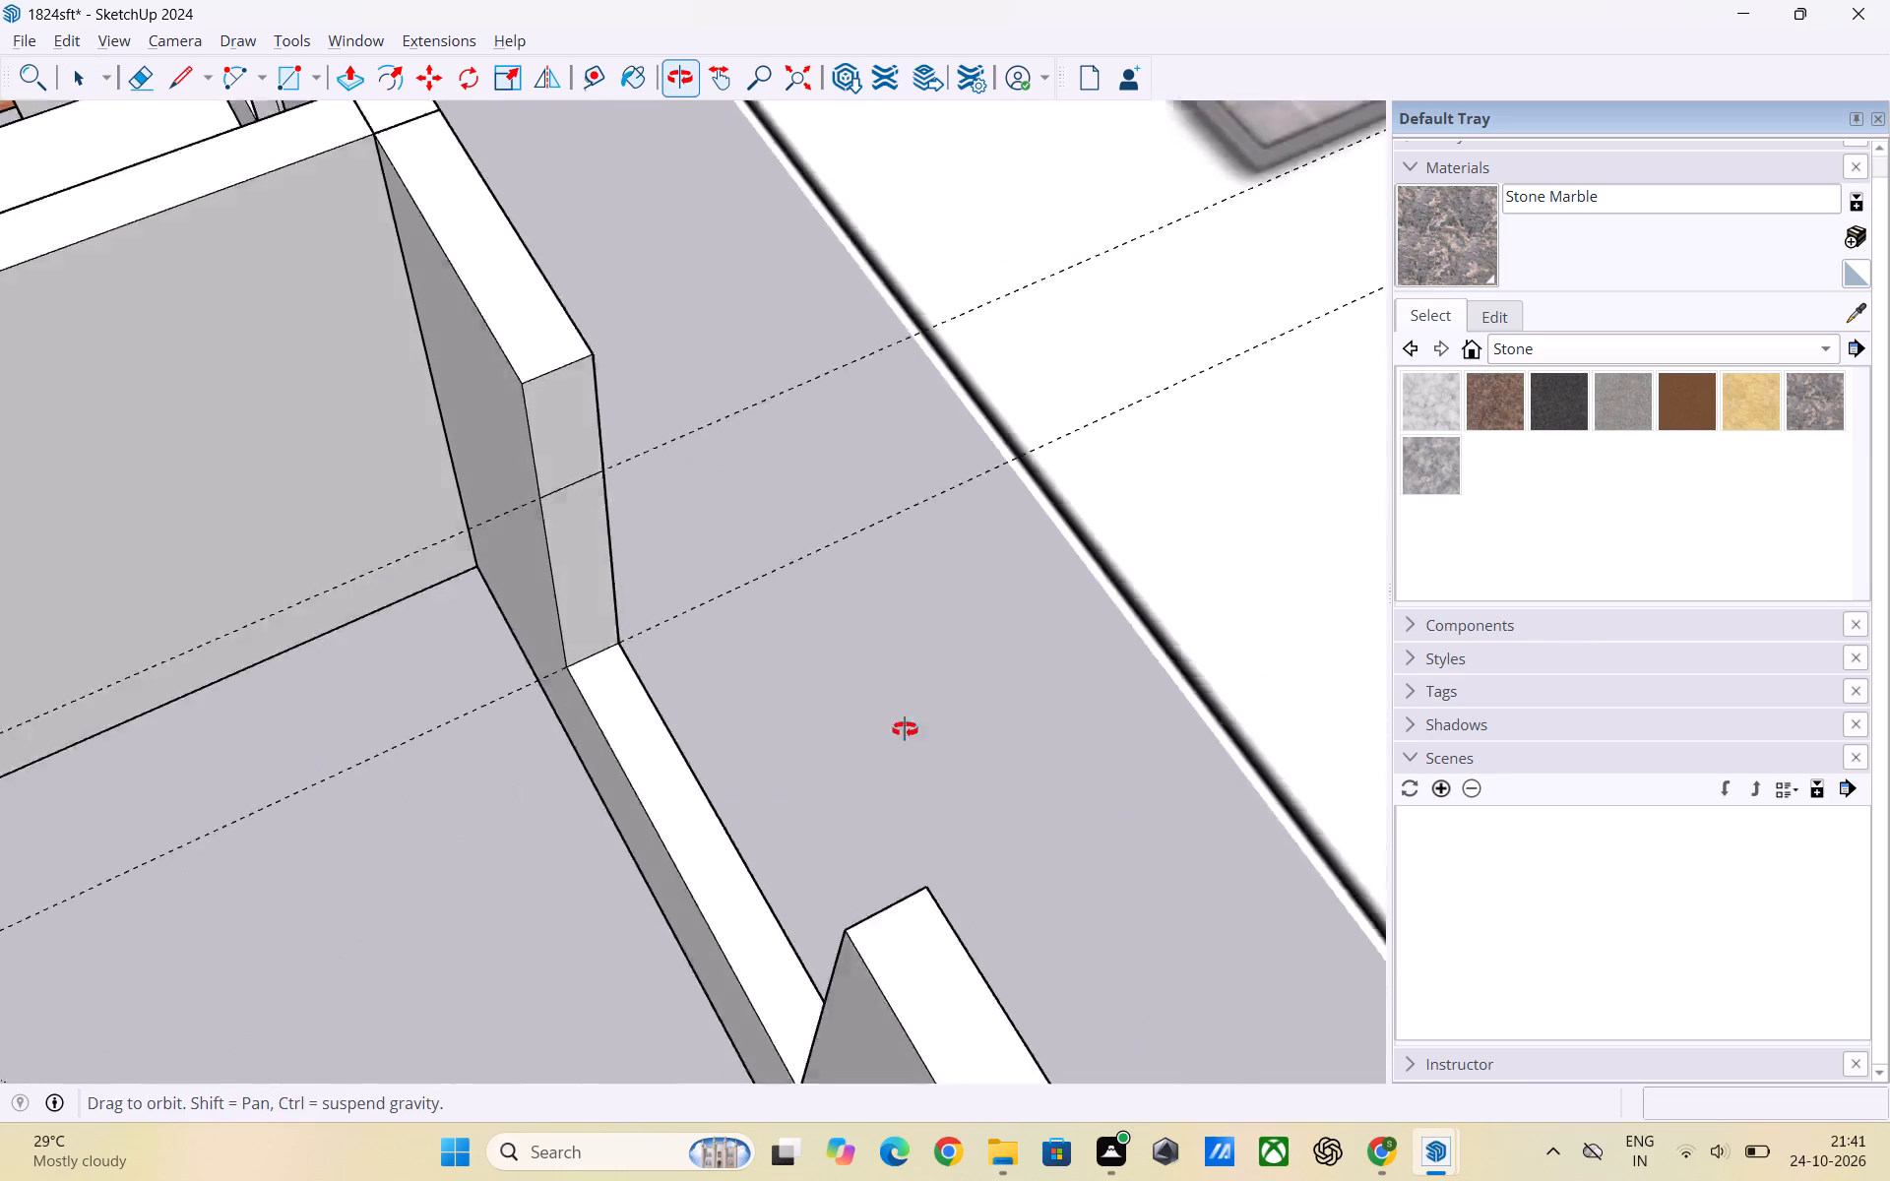
pyautogui.moveTo(905, 729); pyautogui.dragTo(832, 692, button='middle')
pyautogui.scroll(-7, 985, 636)
pyautogui.moveTo(993, 714); pyautogui.dragTo(476, 713, button='middle')
pyautogui.scroll(2, 521, 603)
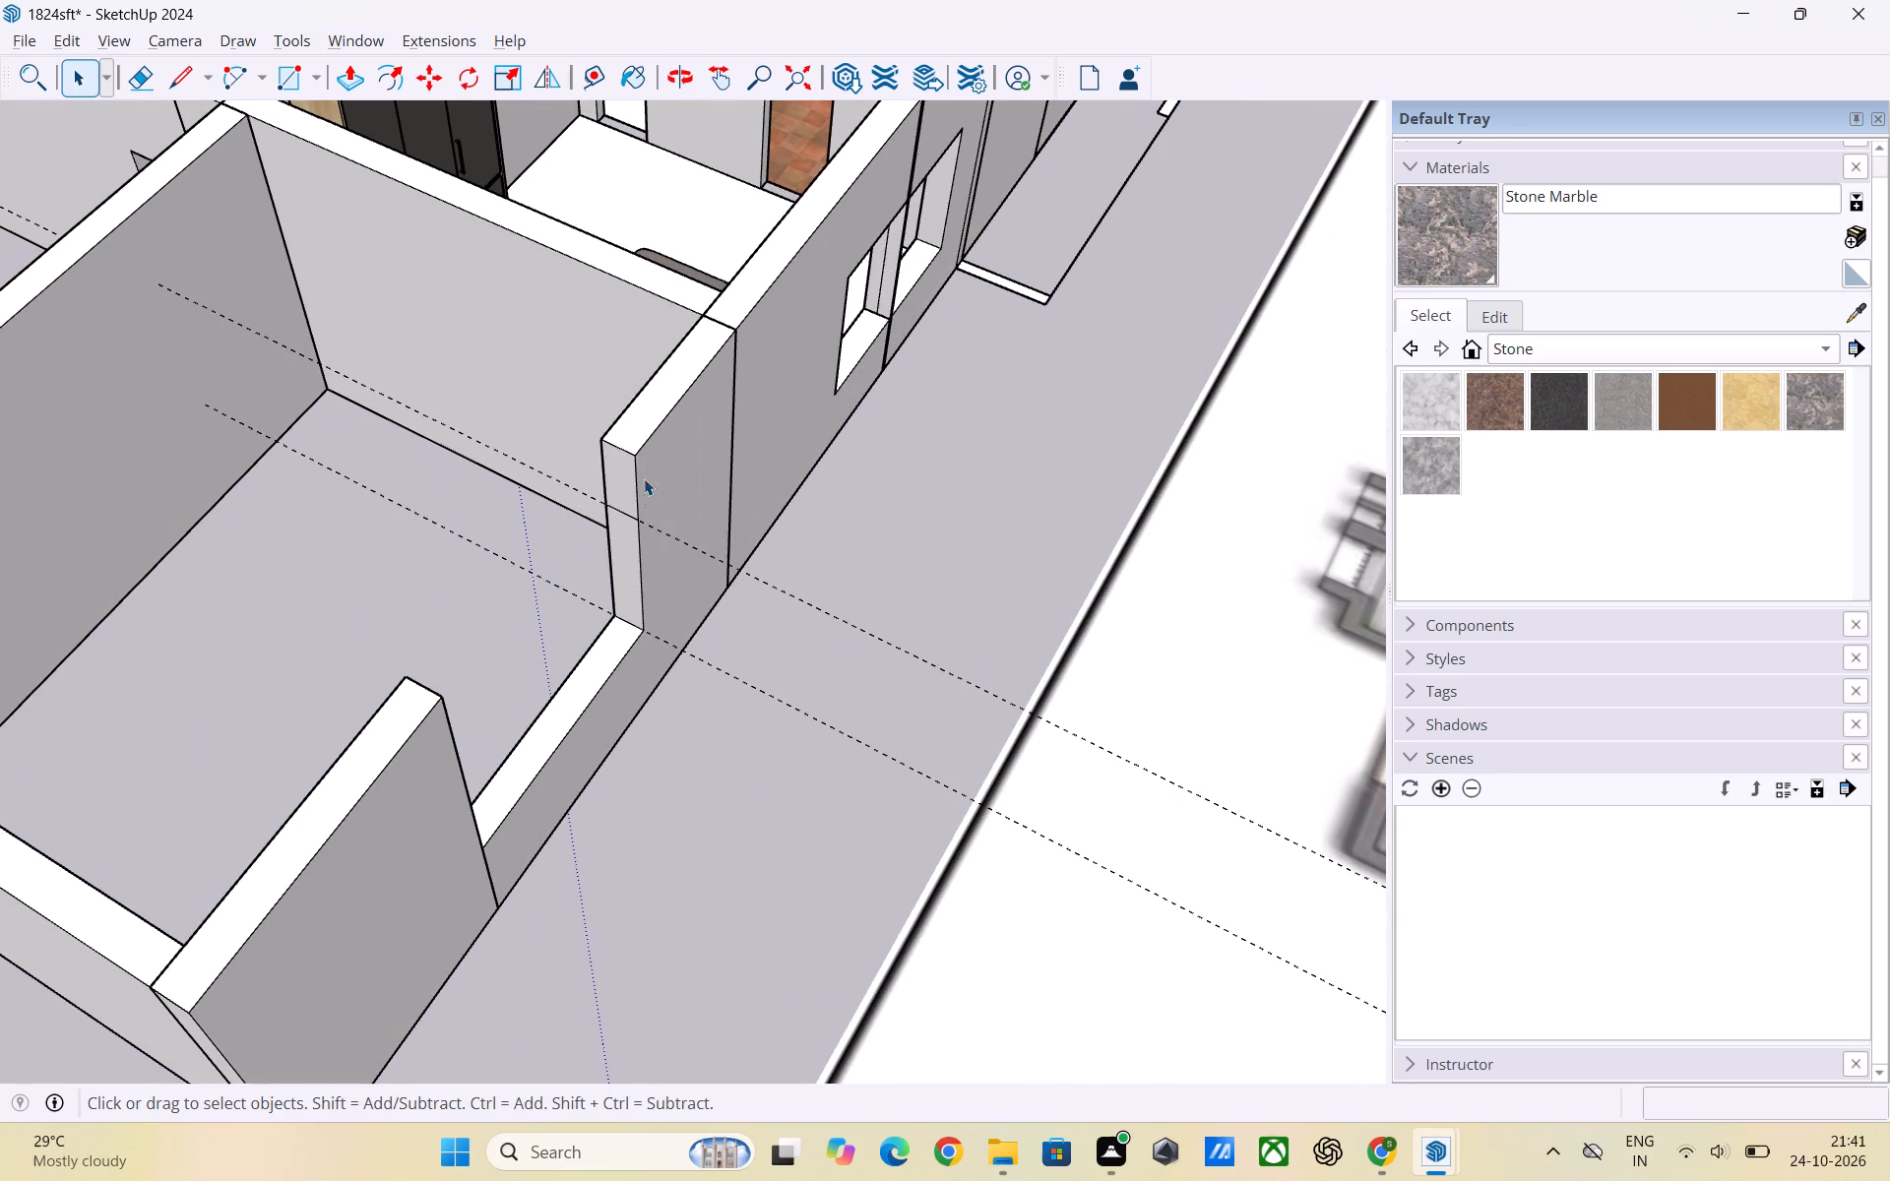
pyautogui.moveTo(599, 542); pyautogui.dragTo(673, 442, button='middle')
pyautogui.scroll(3, 675, 419)
pyautogui.click(649, 384)
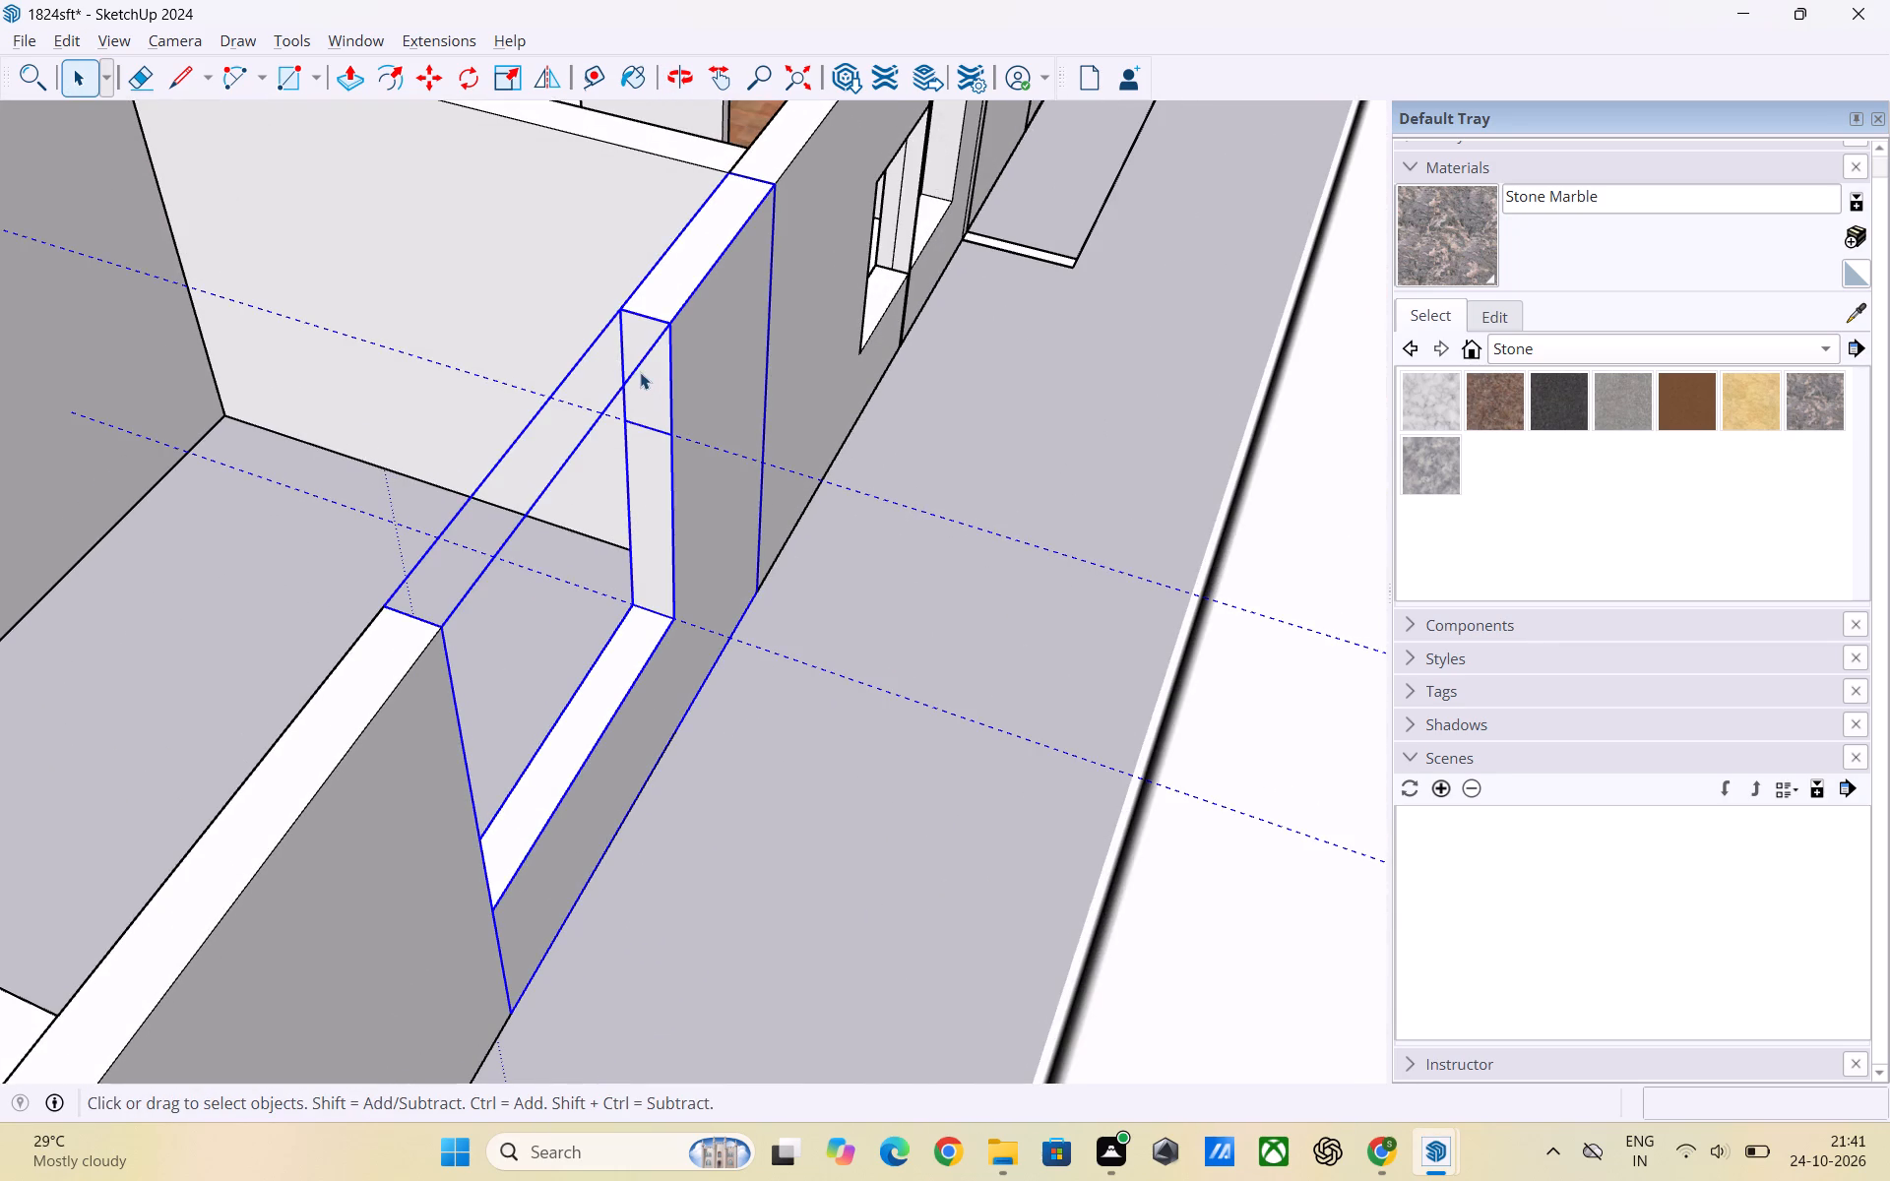
pyautogui.tripleClick(641, 373)
pyautogui.click(645, 384)
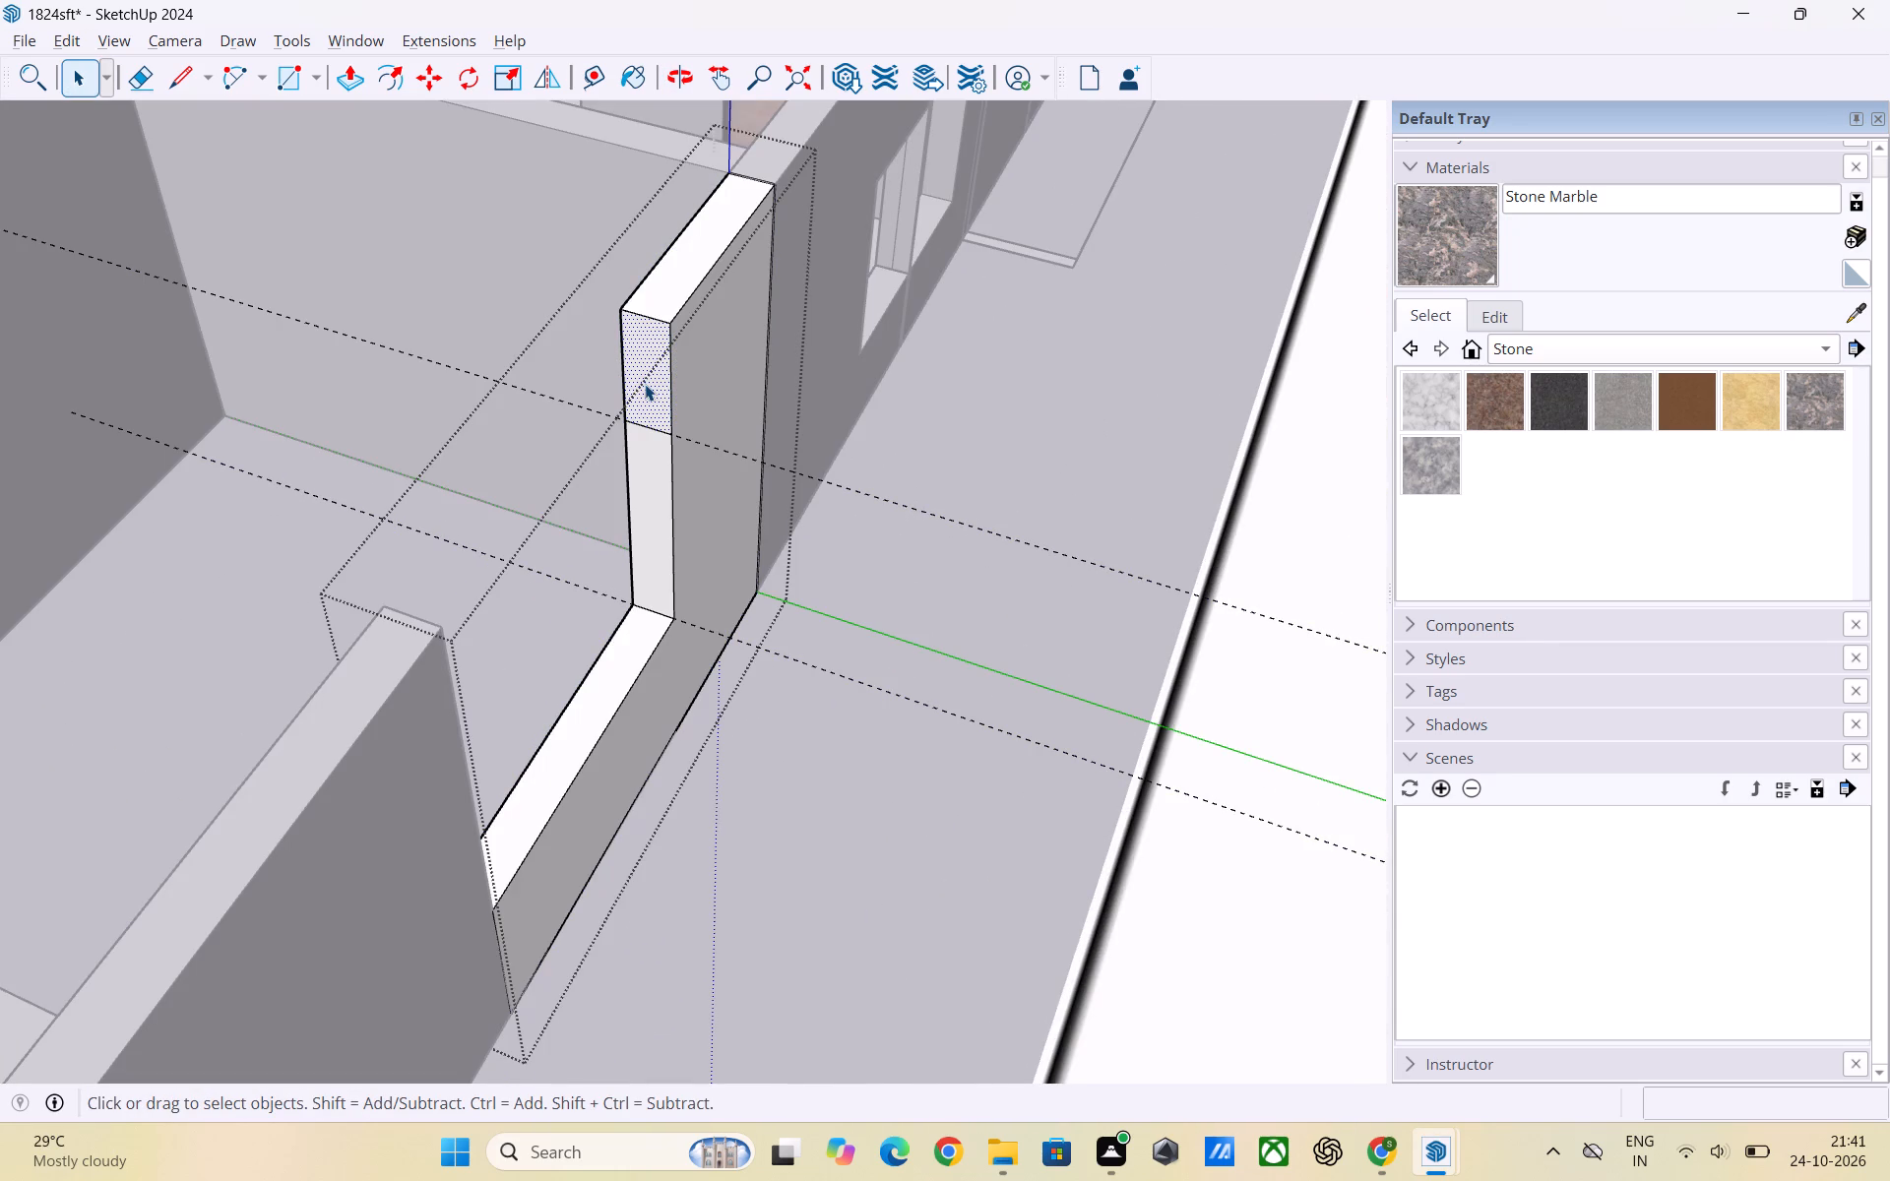
pyautogui.press('p')
pyautogui.click(645, 384)
pyautogui.scroll(-5, 563, 516)
pyautogui.moveTo(565, 574); pyautogui.dragTo(529, 604, button='middle')
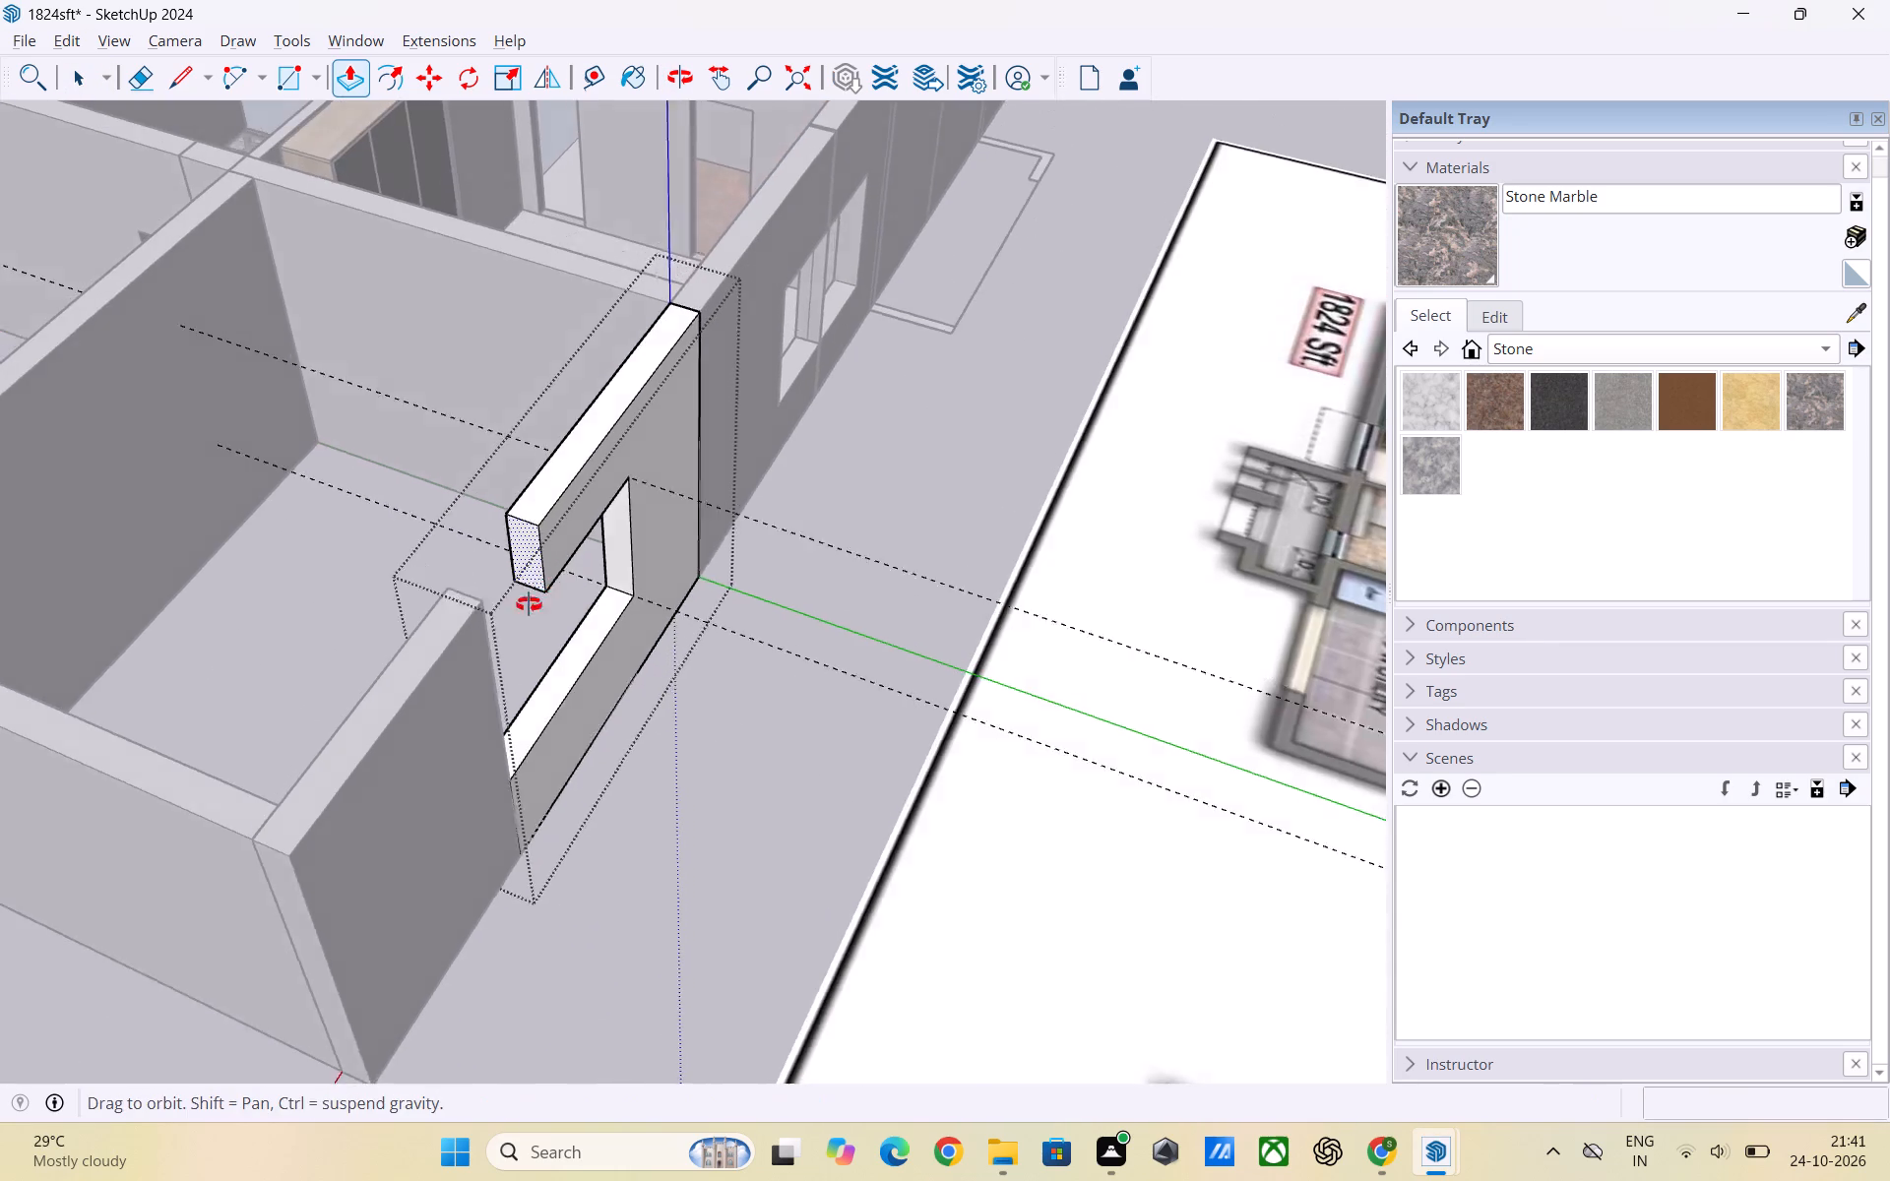
pyautogui.moveTo(529, 604); pyautogui.dragTo(283, 685, button='middle')
pyautogui.click(256, 656)
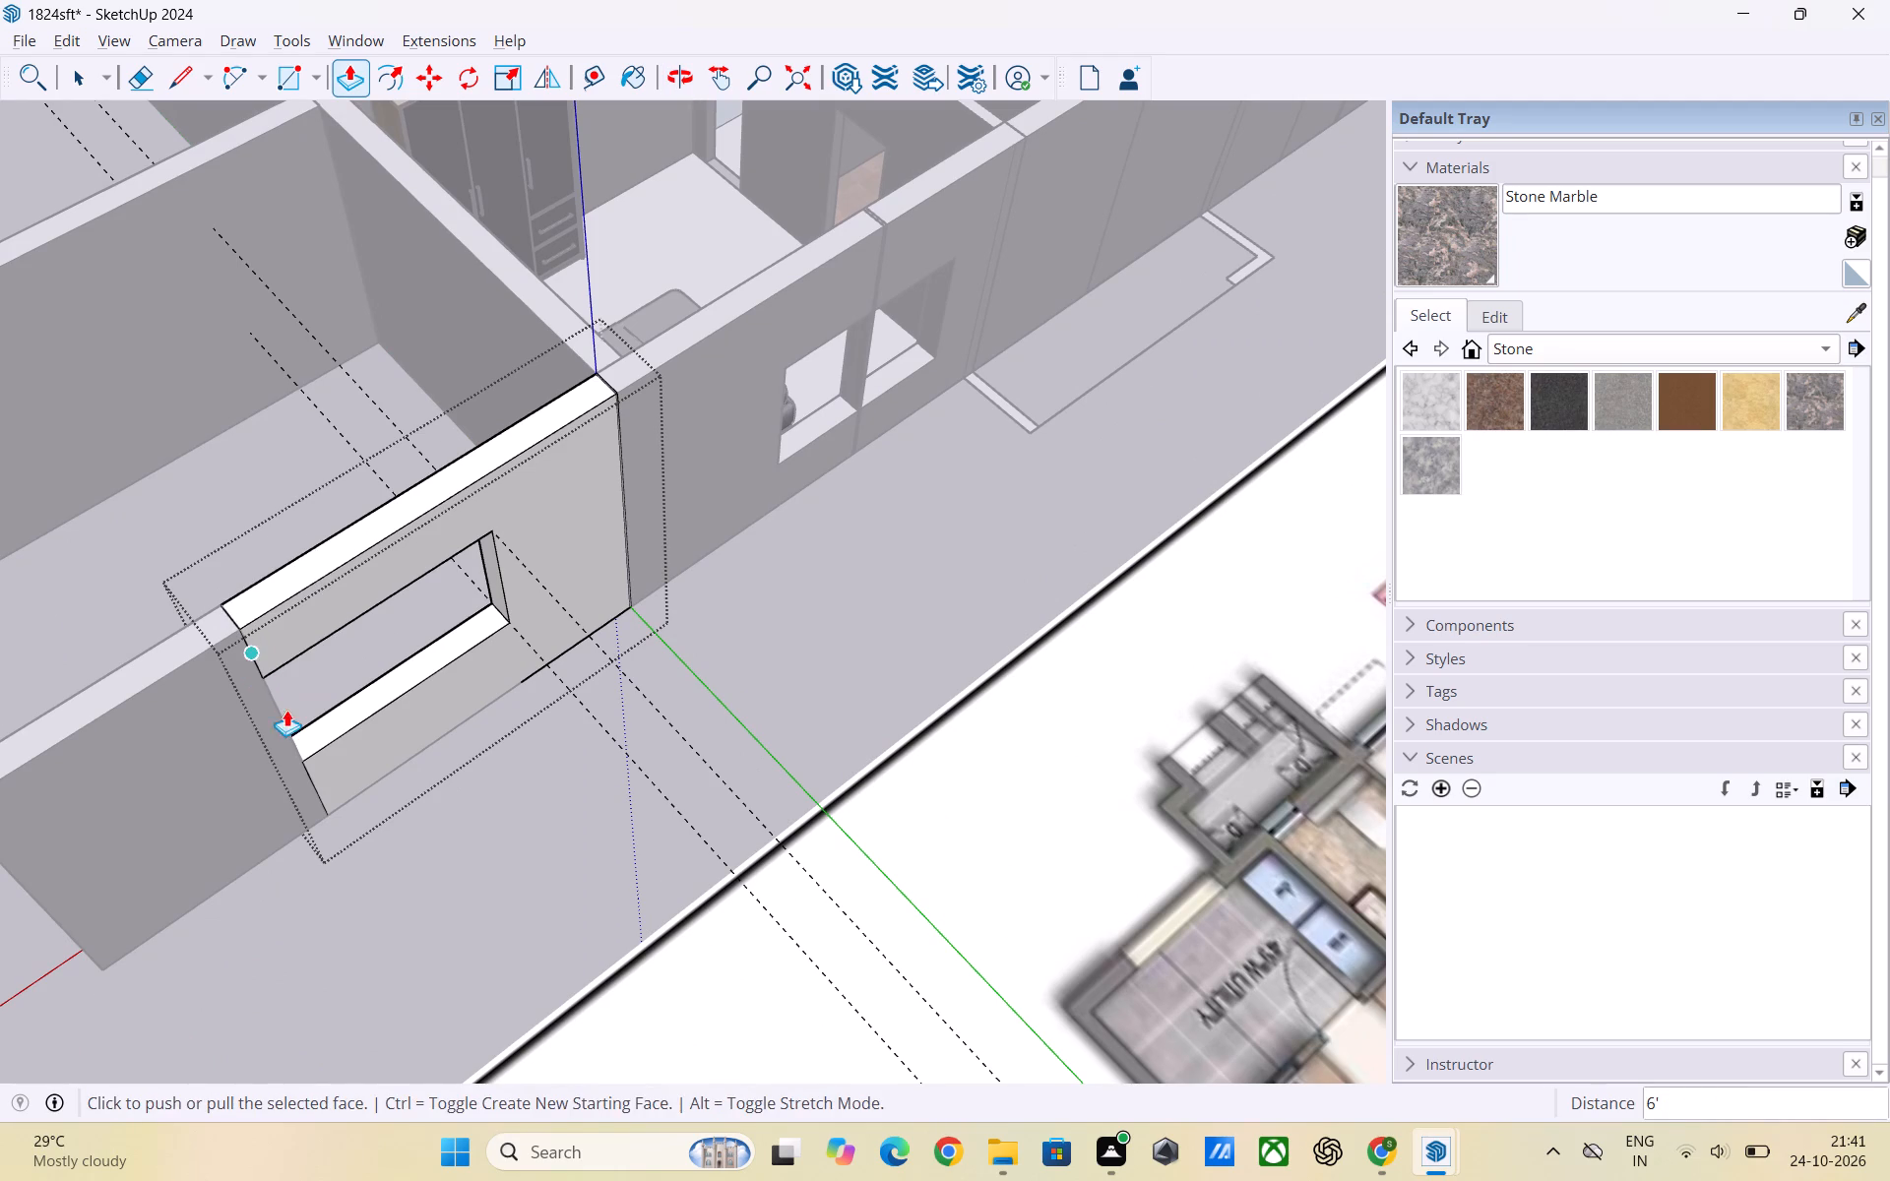
pyautogui.press('space')
pyautogui.click(492, 804)
# Examine the window opening and its surrounding walls from outside and inside the unfurnished room.
pyautogui.scroll(2, 472, 810)
pyautogui.moveTo(429, 815); pyautogui.dragTo(494, 714, button='middle')
pyautogui.scroll(1, 468, 758)
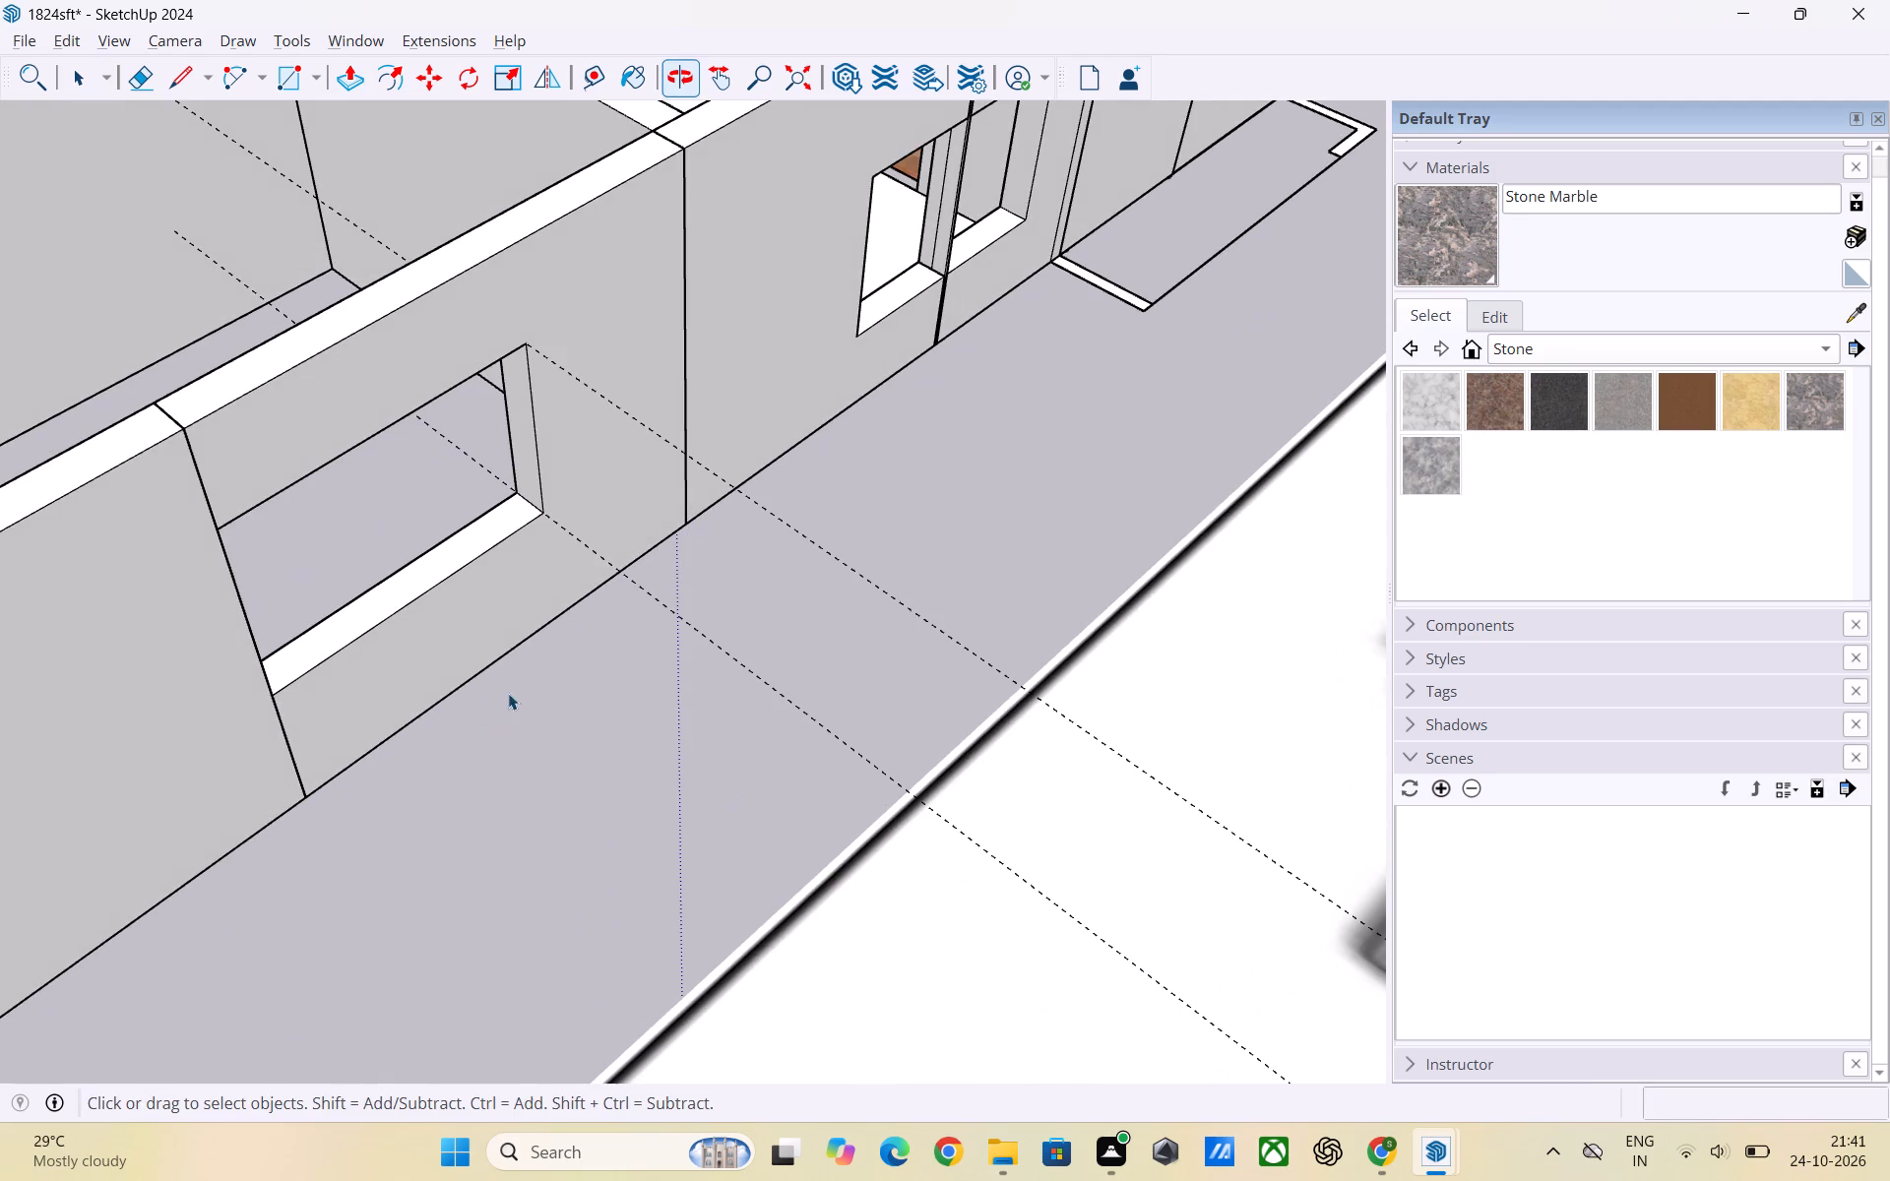
pyautogui.scroll(2, 624, 689)
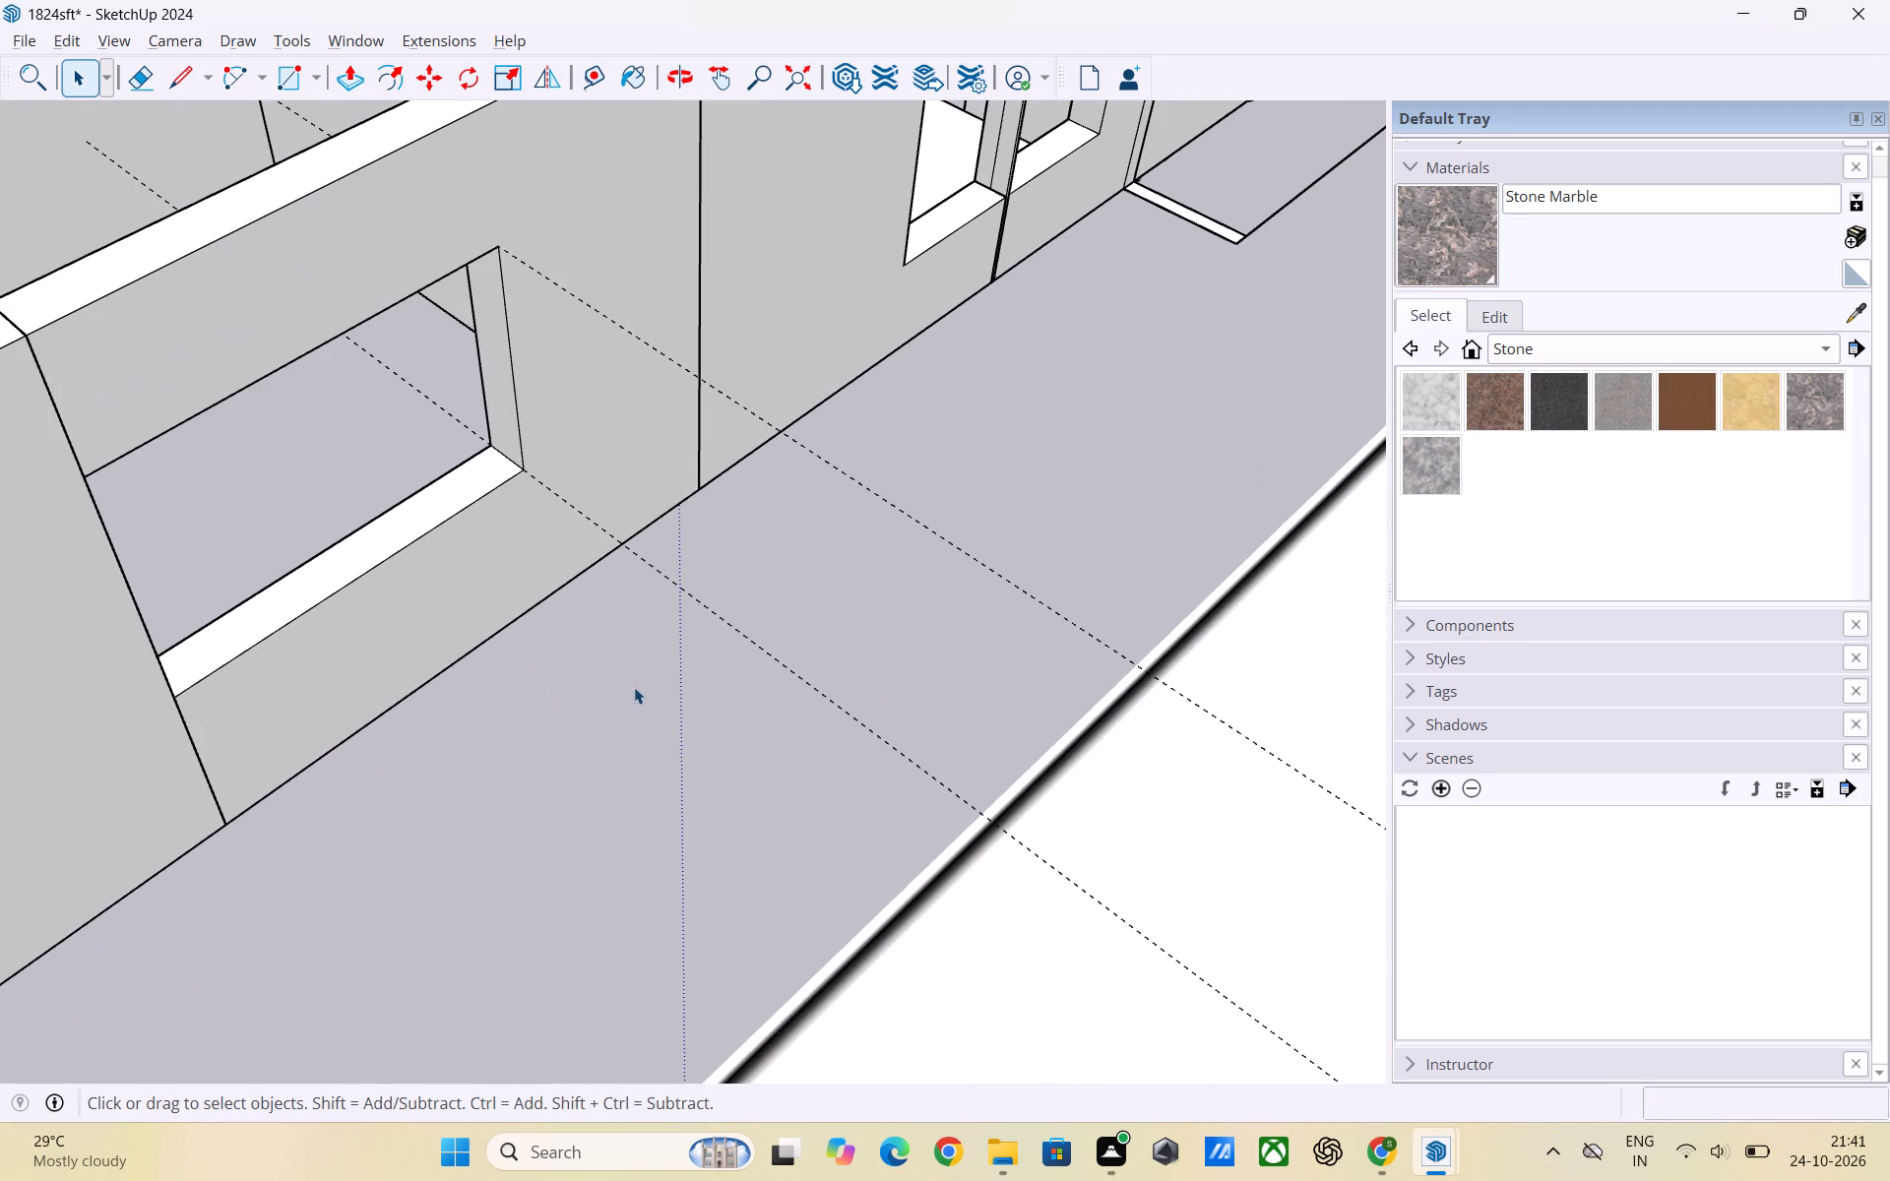
pyautogui.scroll(-4, 654, 631)
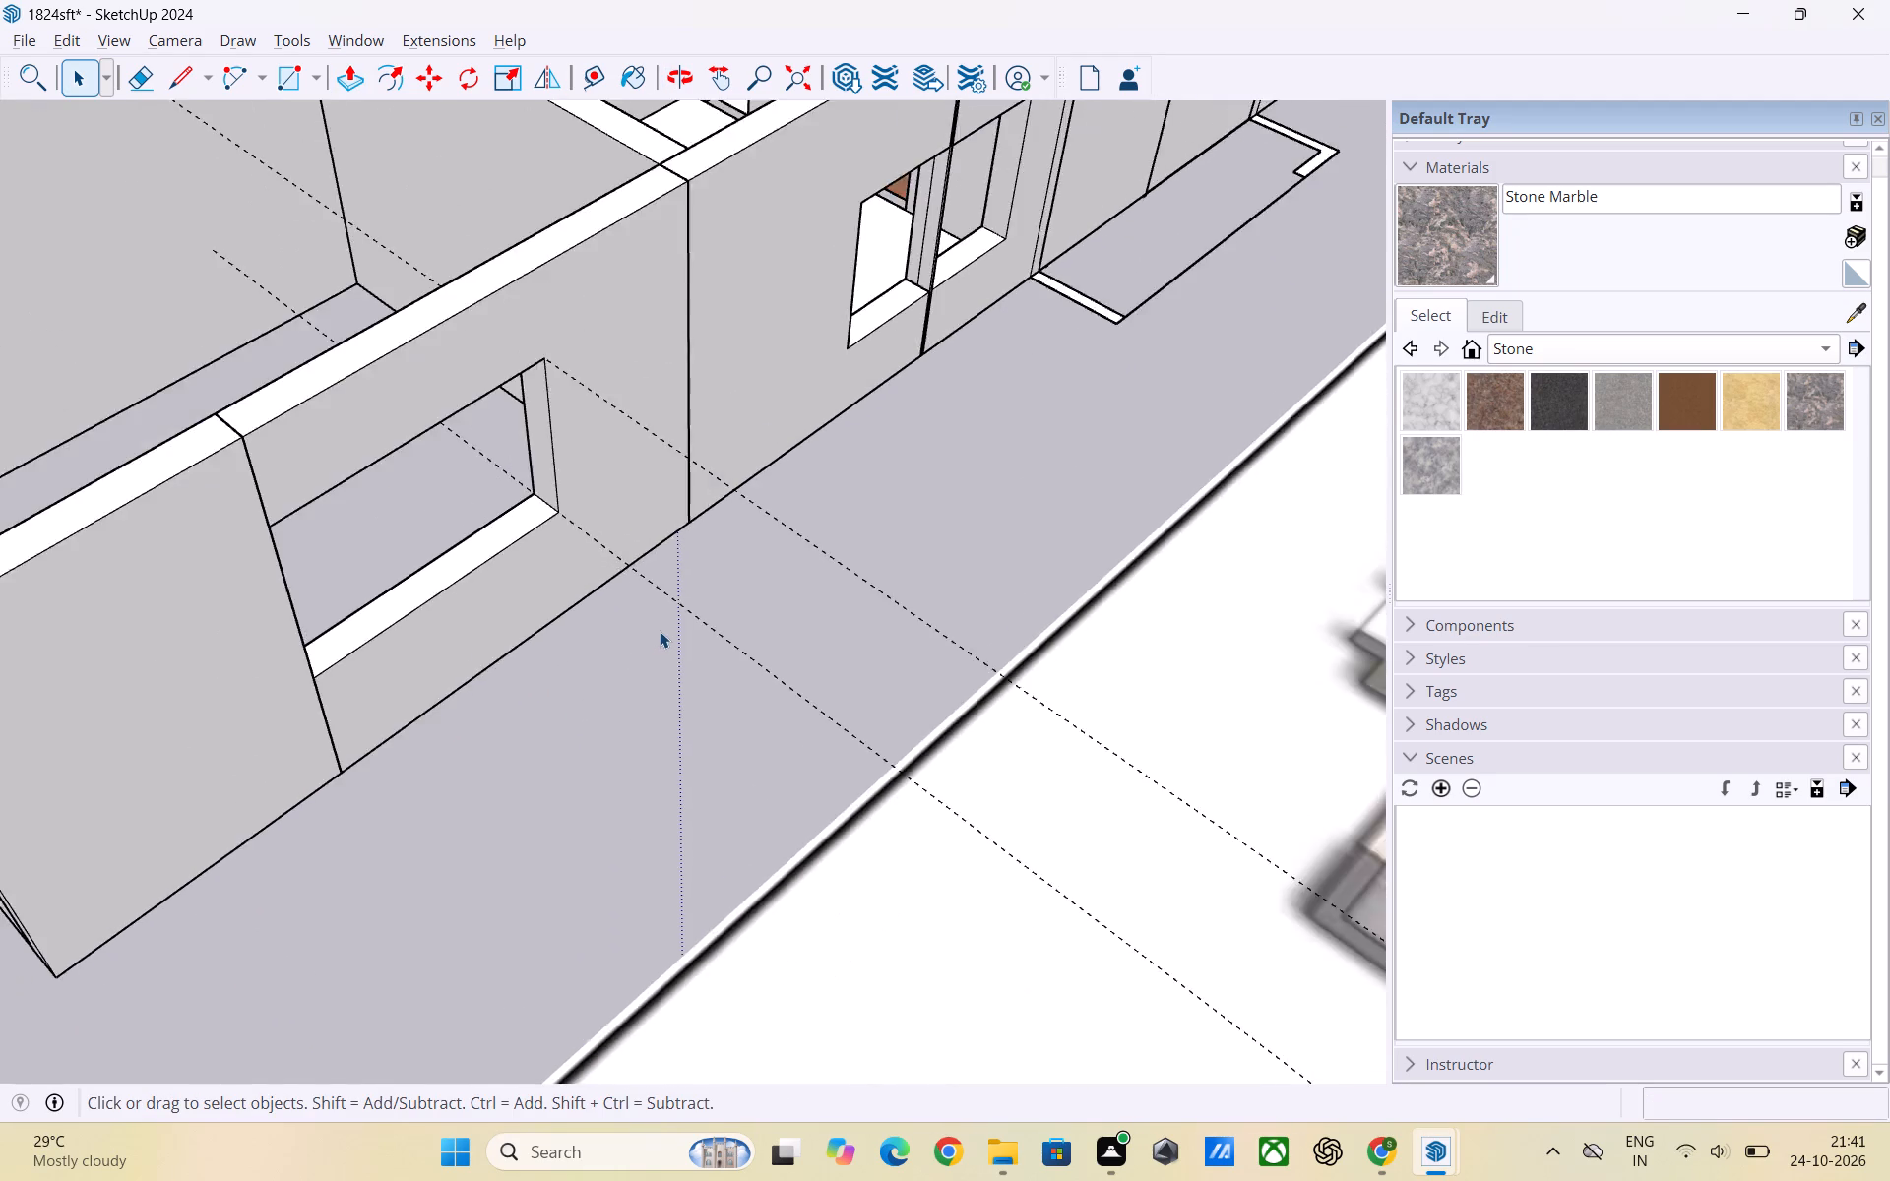
pyautogui.scroll(-2, 660, 631)
pyautogui.moveTo(338, 678); pyautogui.dragTo(915, 660, button='middle')
pyautogui.scroll(-3, 983, 655)
pyautogui.moveTo(703, 655); pyautogui.dragTo(996, 588, button='middle')
pyautogui.scroll(1, 999, 586)
pyautogui.scroll(3, 1033, 485)
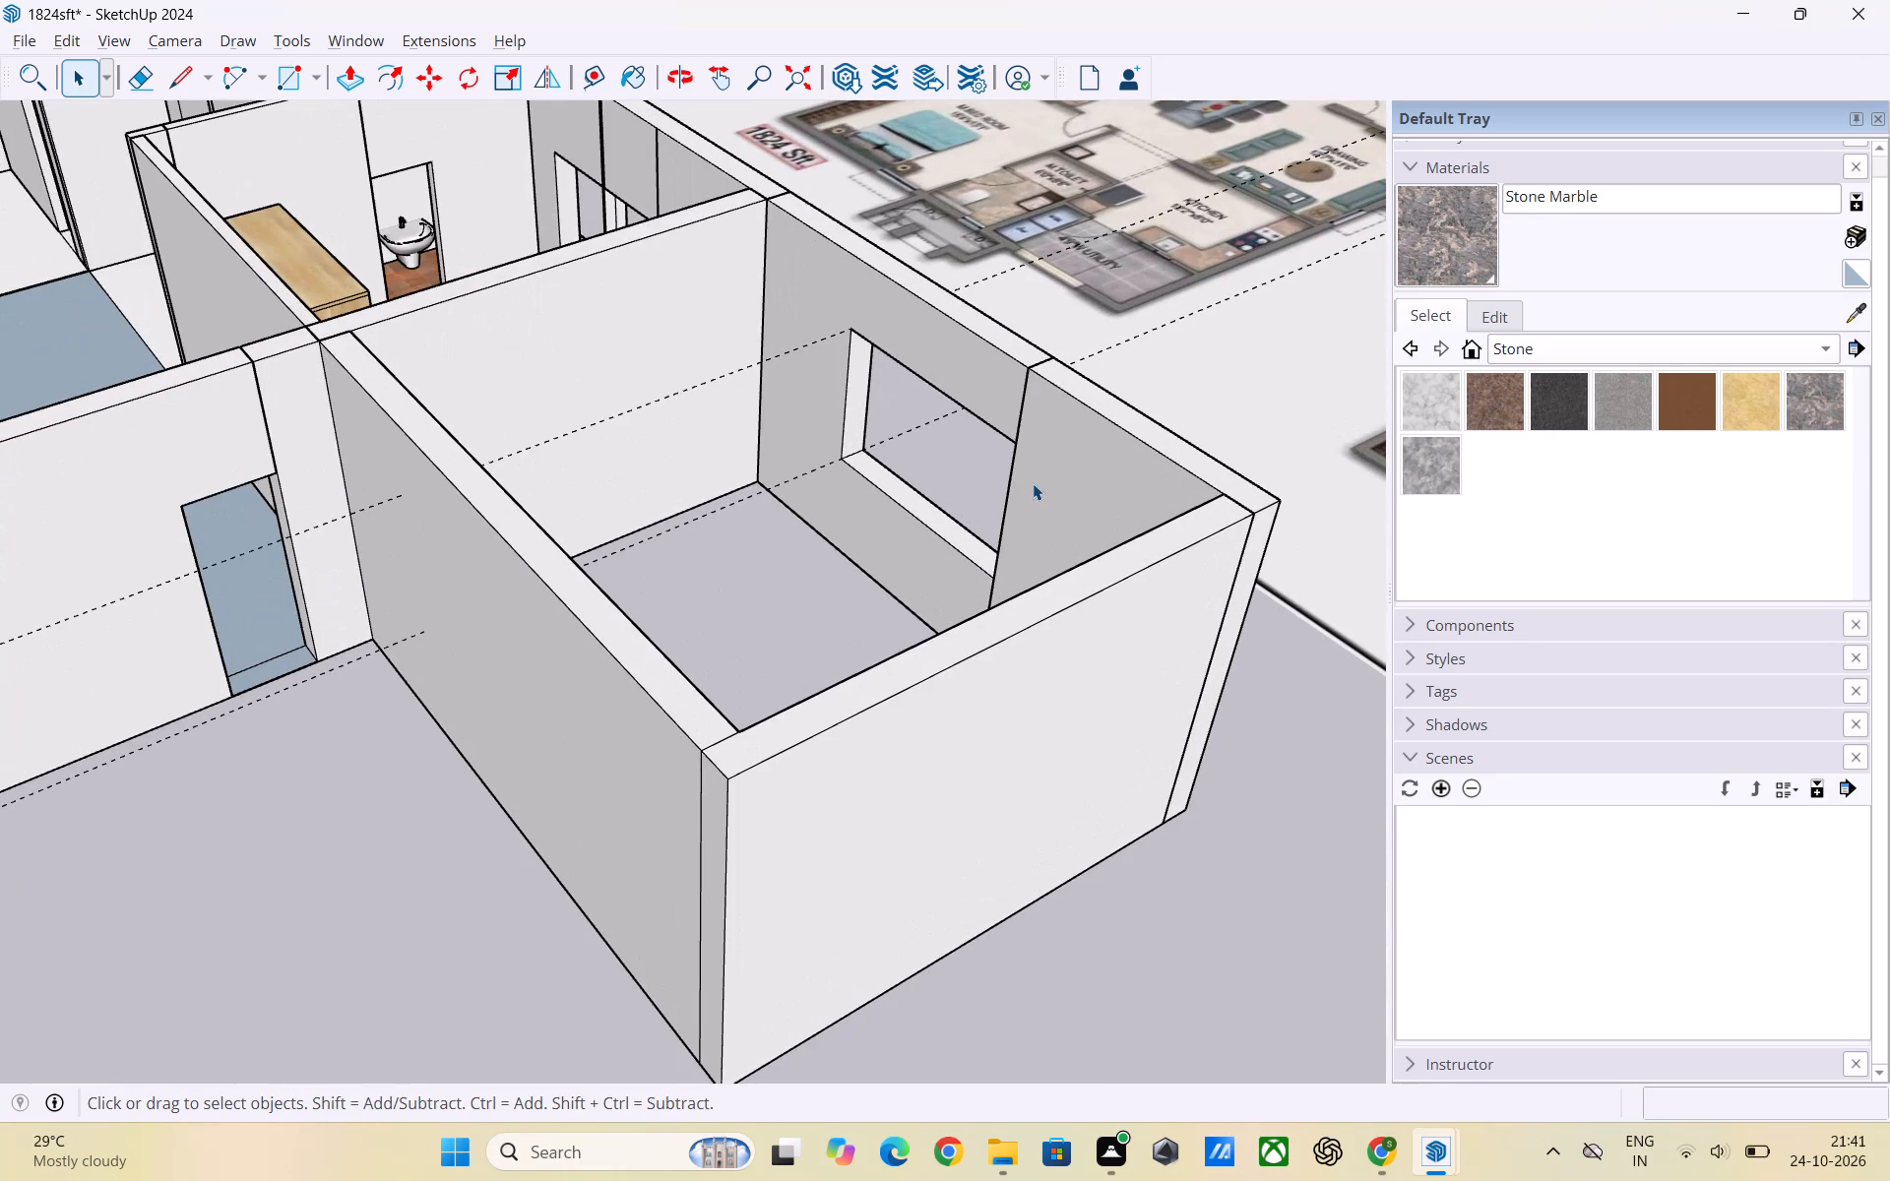
pyautogui.scroll(-5, 1033, 483)
pyautogui.moveTo(1023, 546); pyautogui.dragTo(970, 736, button='middle')
pyautogui.scroll(2, 1005, 677)
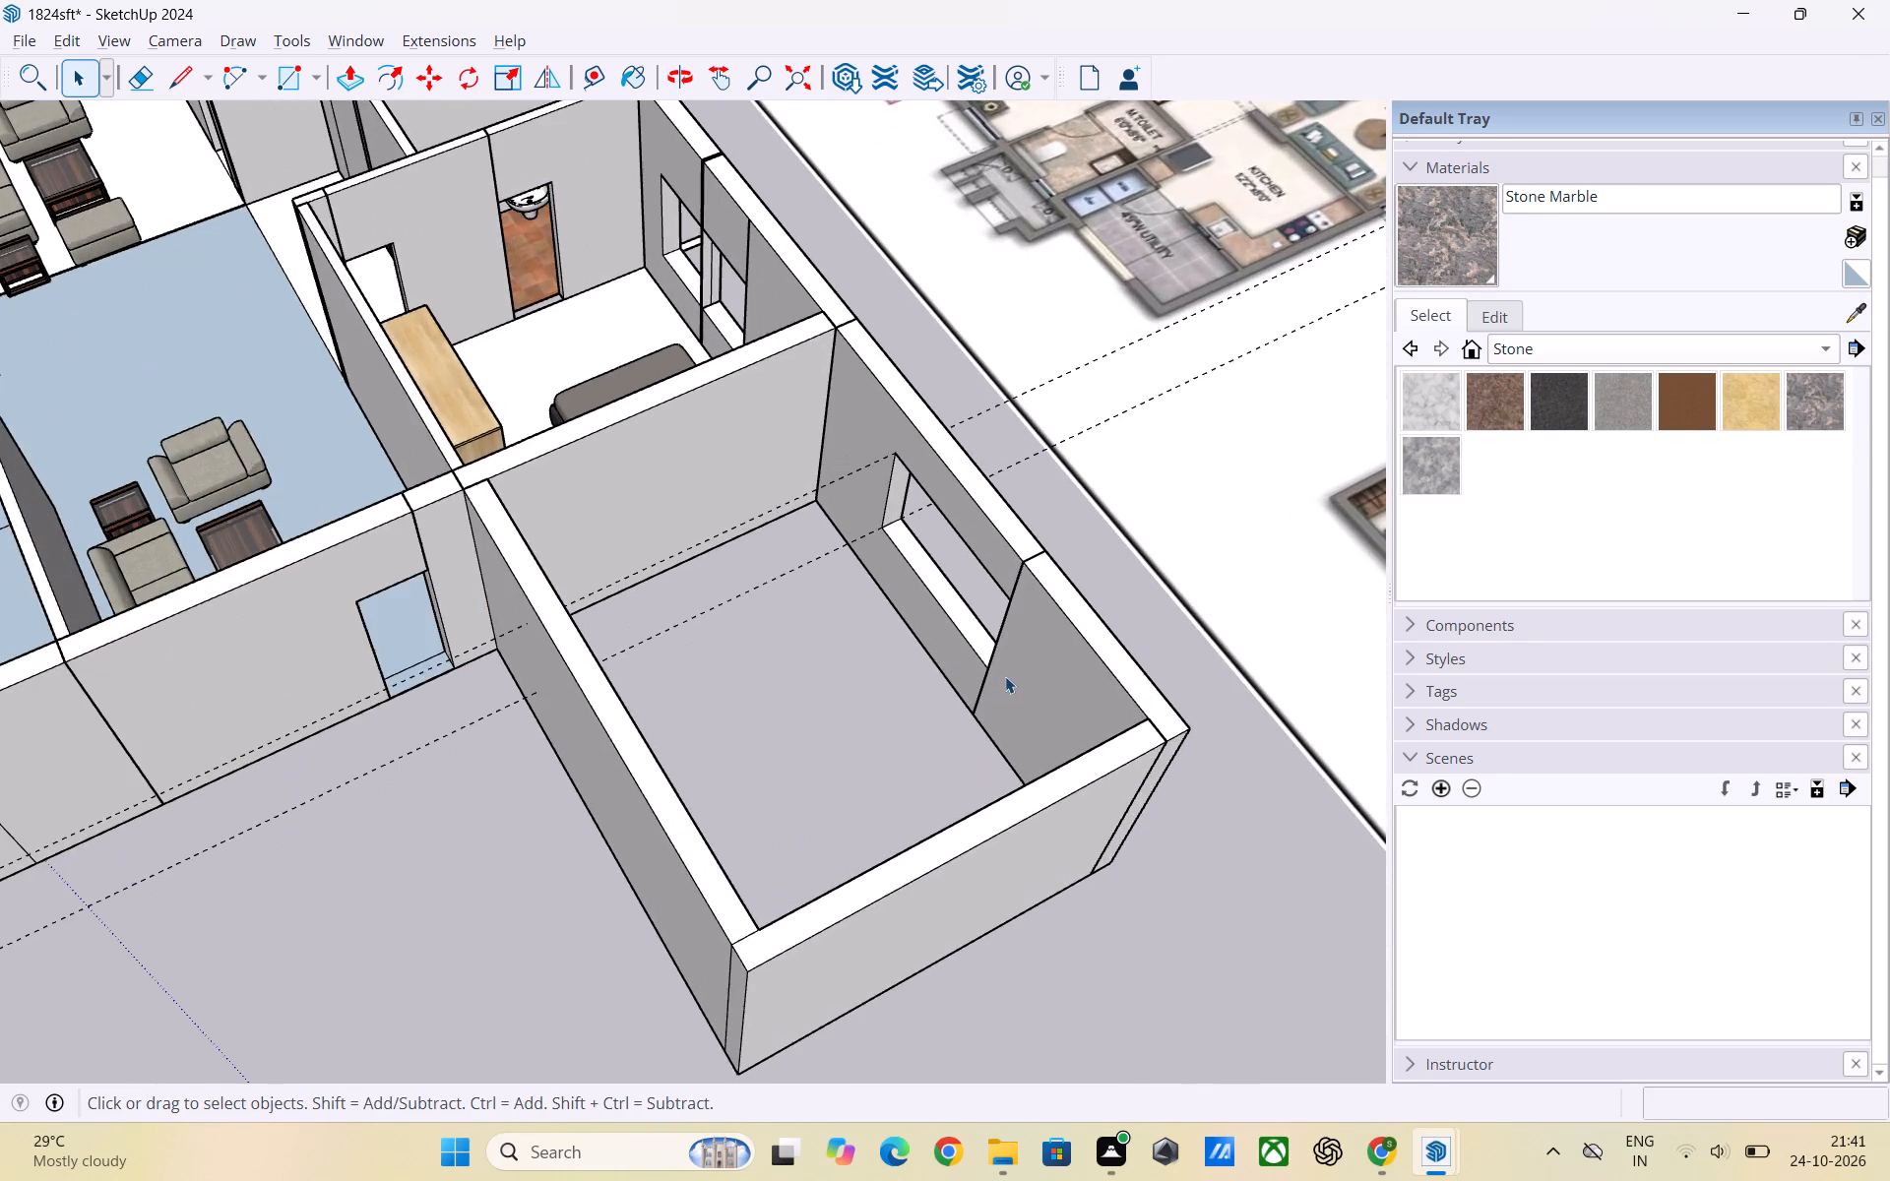
pyautogui.scroll(3, 1007, 675)
pyautogui.moveTo(965, 665); pyautogui.dragTo(1146, 609, button='middle')
pyautogui.scroll(2, 1118, 601)
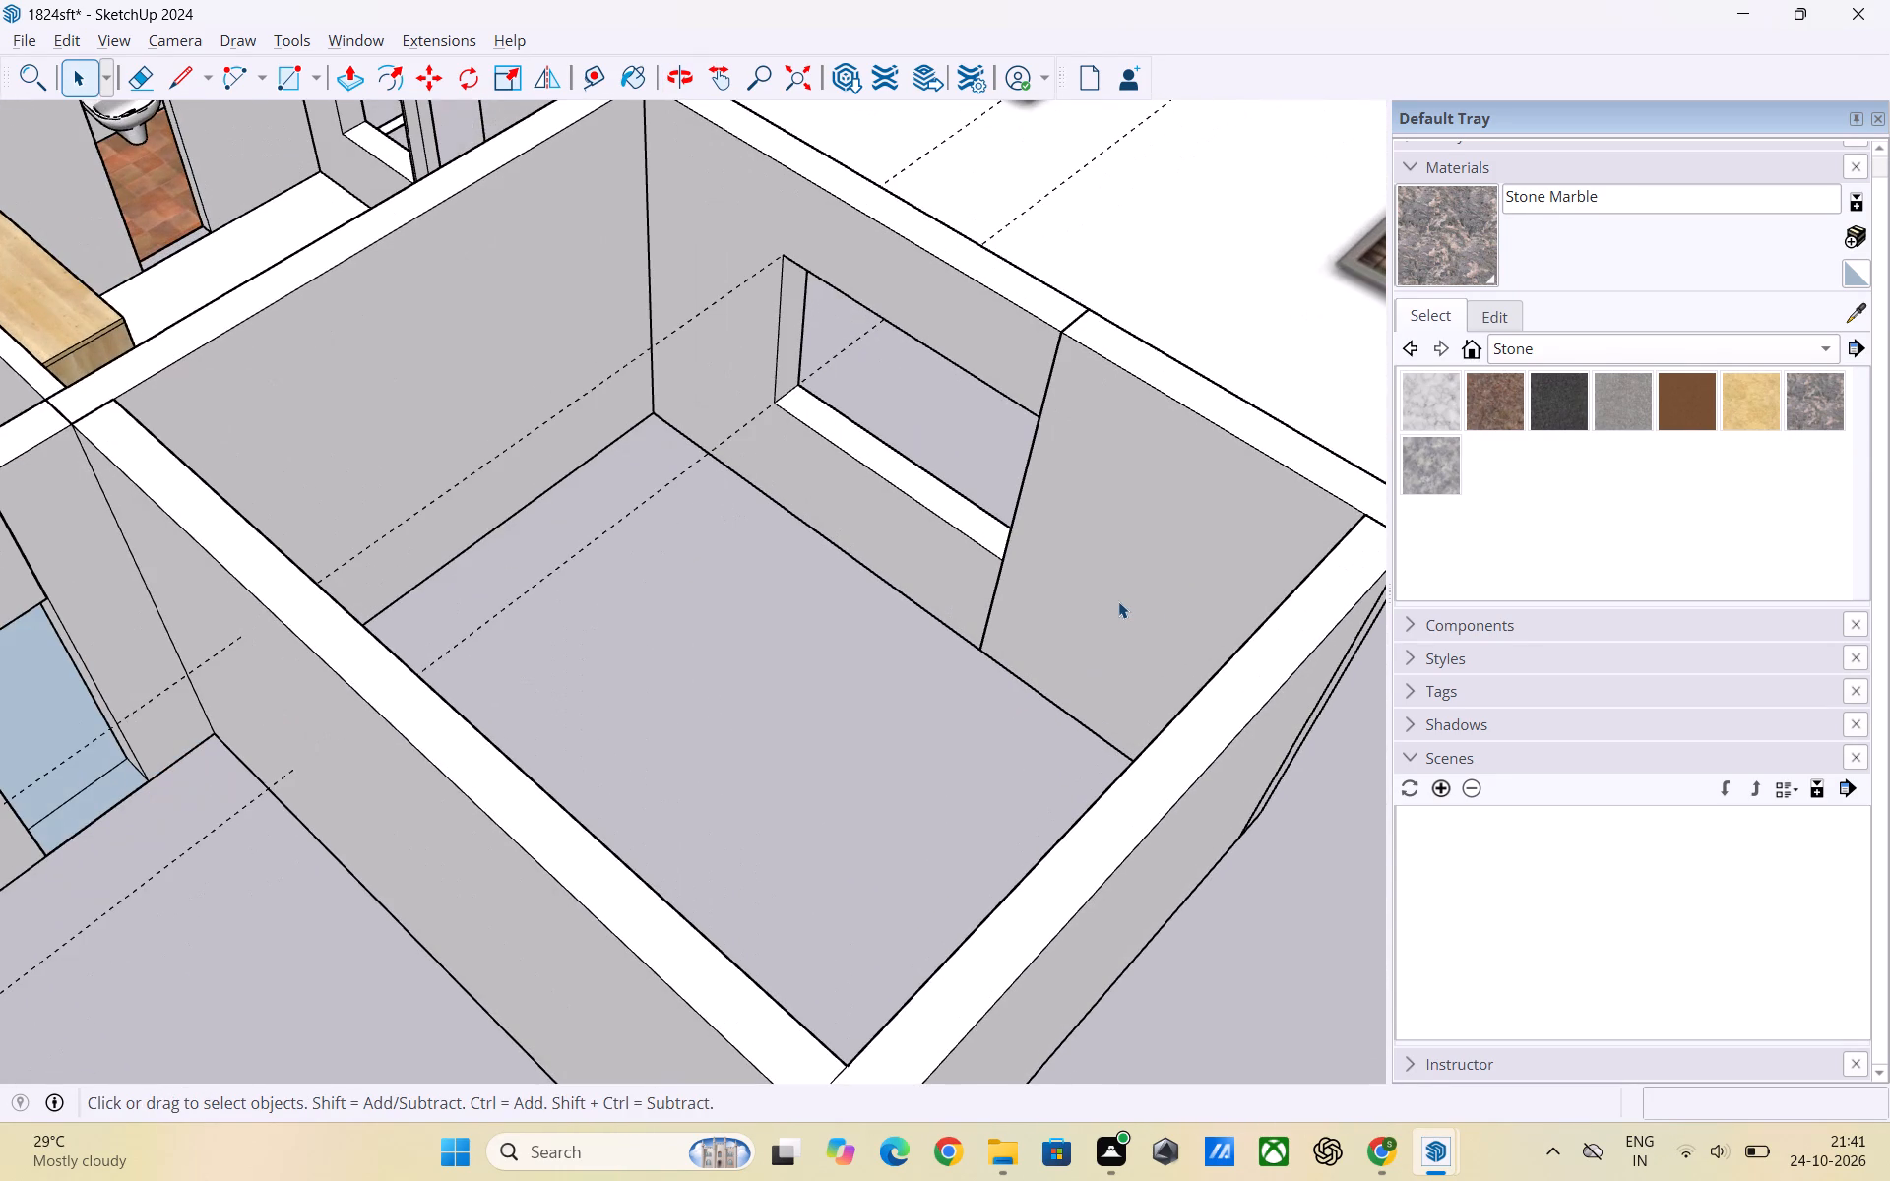
pyautogui.moveTo(1118, 601); pyautogui.dragTo(1257, 611, button='middle')
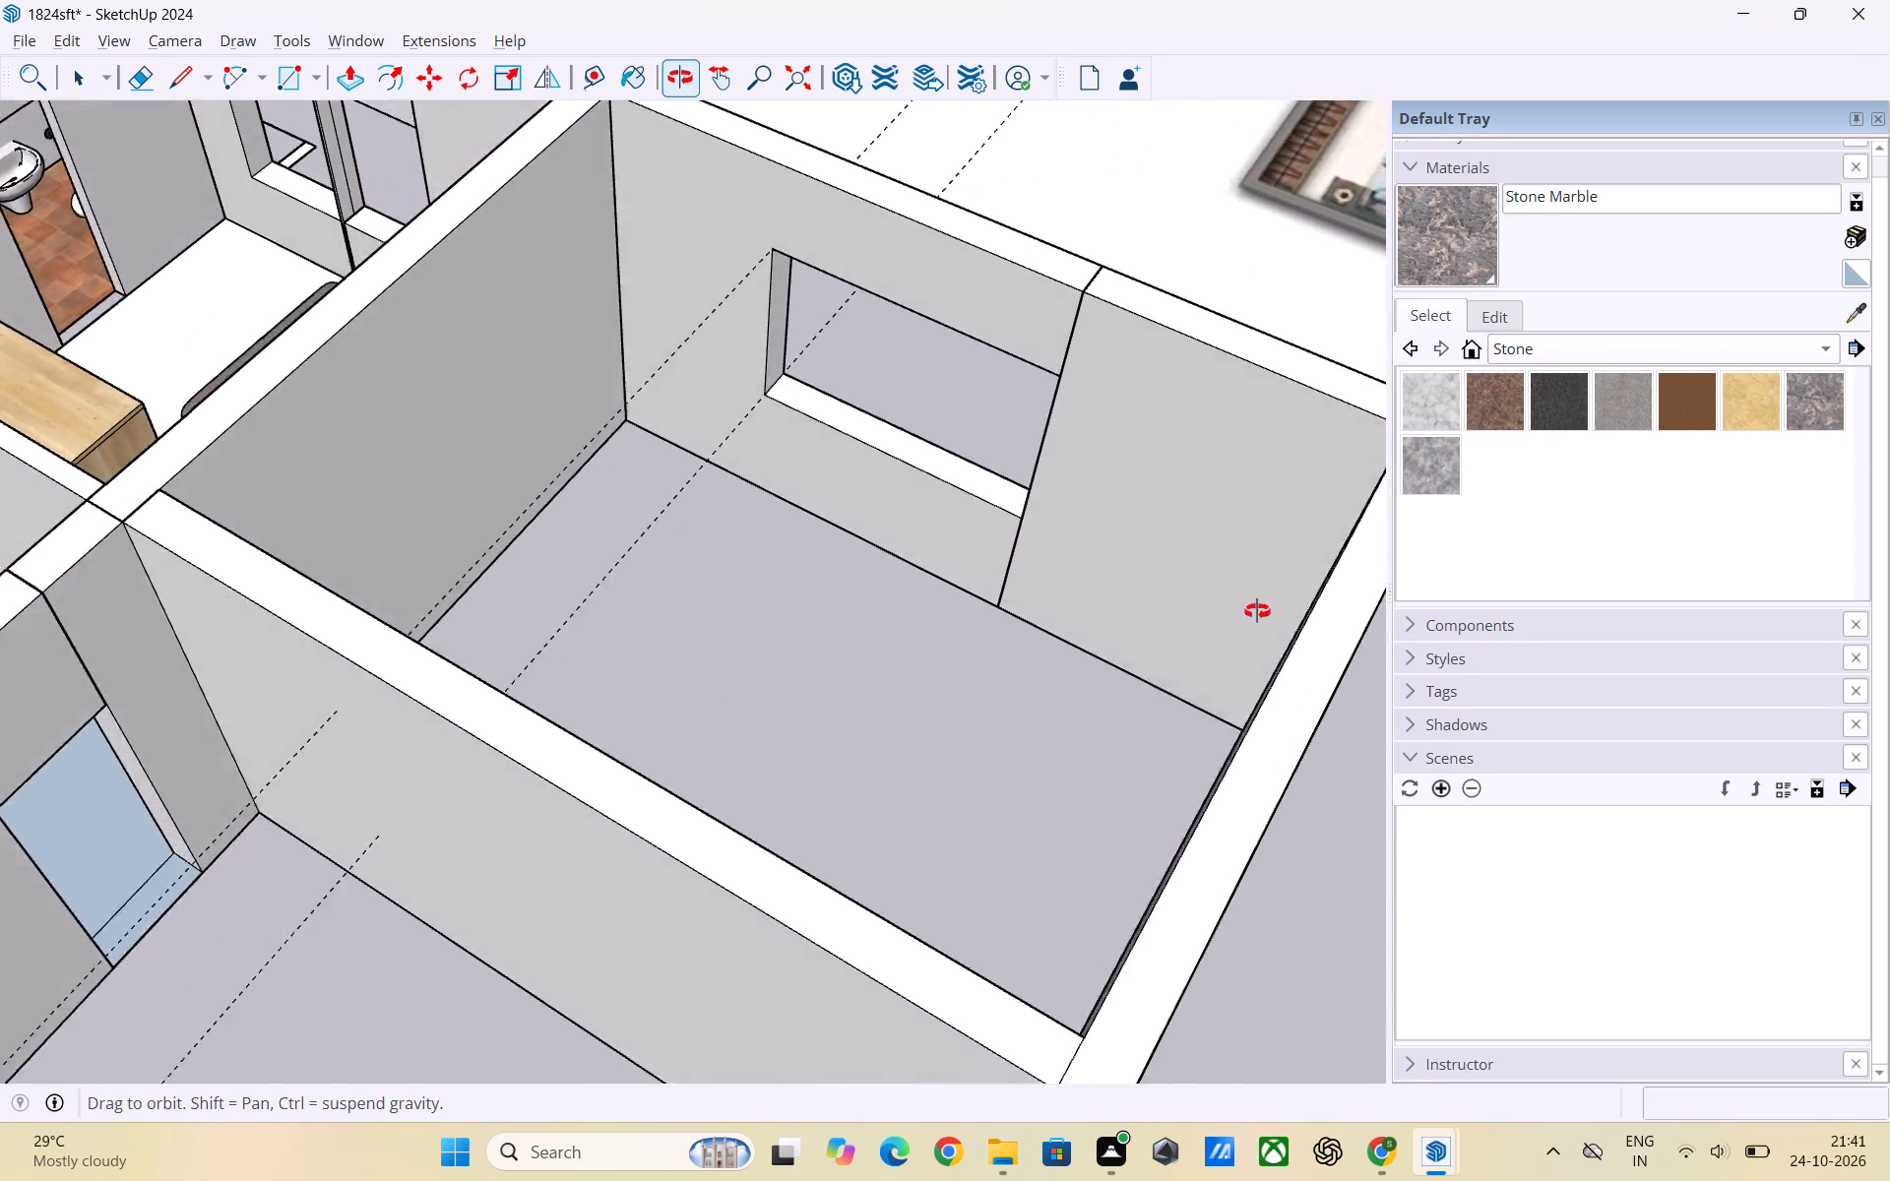
pyautogui.moveTo(1257, 611); pyautogui.dragTo(1285, 575, button='middle')
pyautogui.scroll(1, 1152, 487)
pyautogui.scroll(-6, 1157, 614)
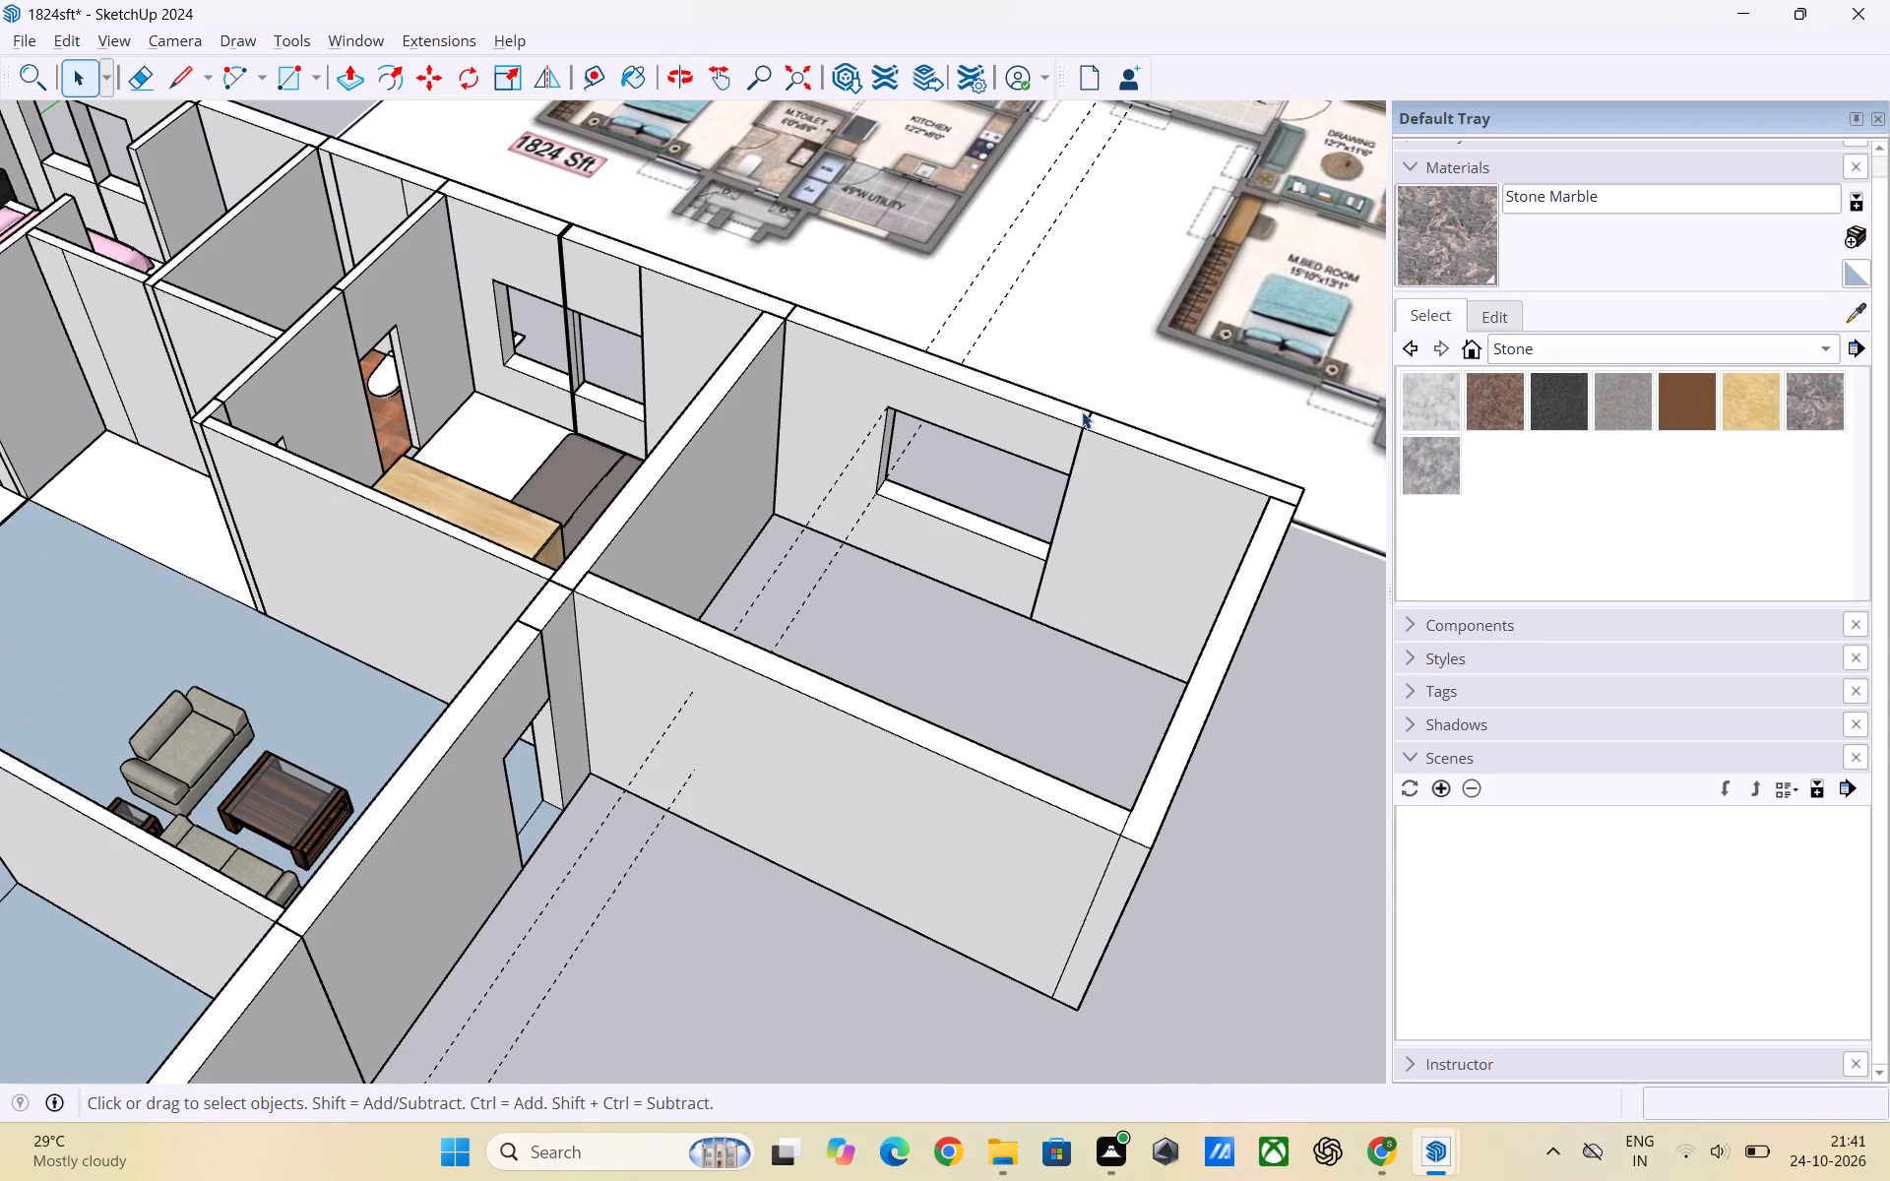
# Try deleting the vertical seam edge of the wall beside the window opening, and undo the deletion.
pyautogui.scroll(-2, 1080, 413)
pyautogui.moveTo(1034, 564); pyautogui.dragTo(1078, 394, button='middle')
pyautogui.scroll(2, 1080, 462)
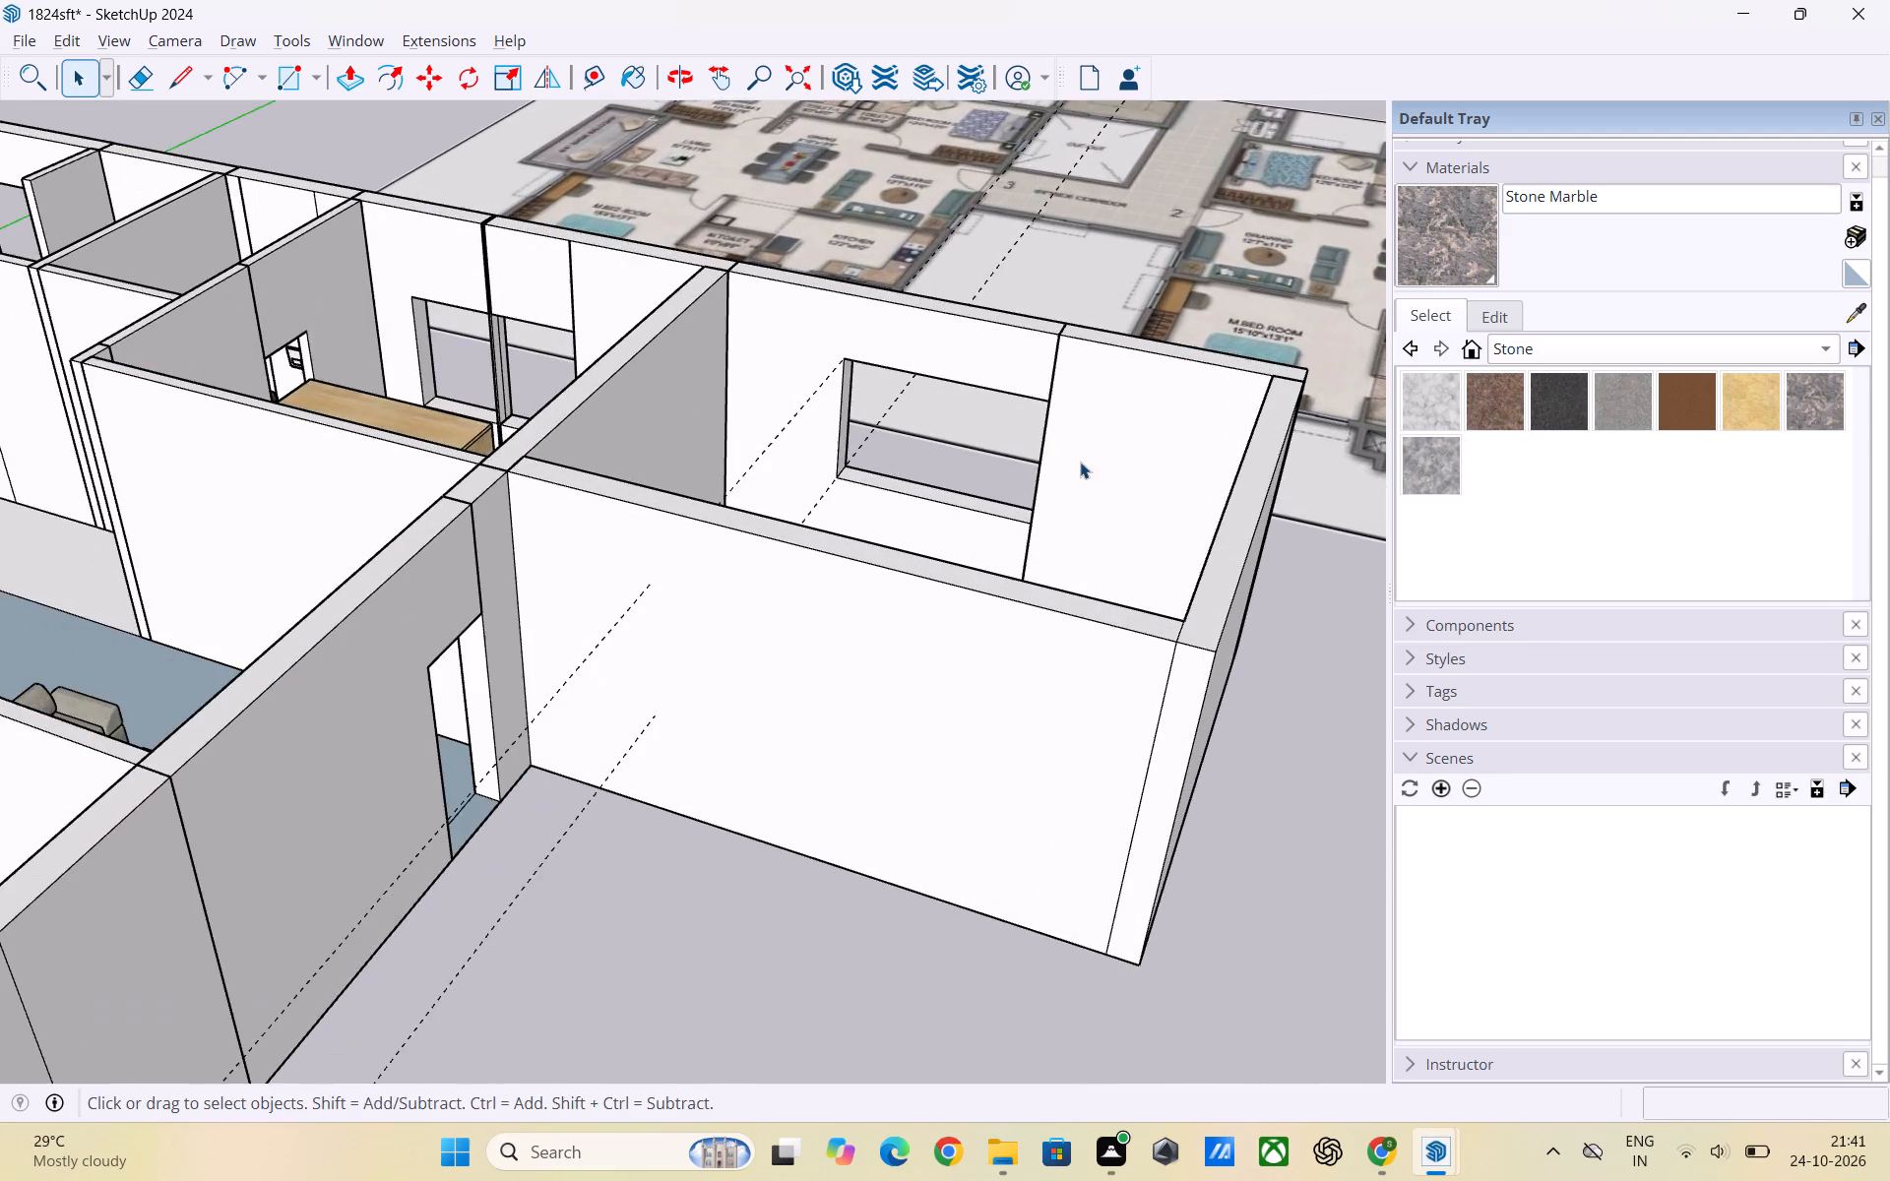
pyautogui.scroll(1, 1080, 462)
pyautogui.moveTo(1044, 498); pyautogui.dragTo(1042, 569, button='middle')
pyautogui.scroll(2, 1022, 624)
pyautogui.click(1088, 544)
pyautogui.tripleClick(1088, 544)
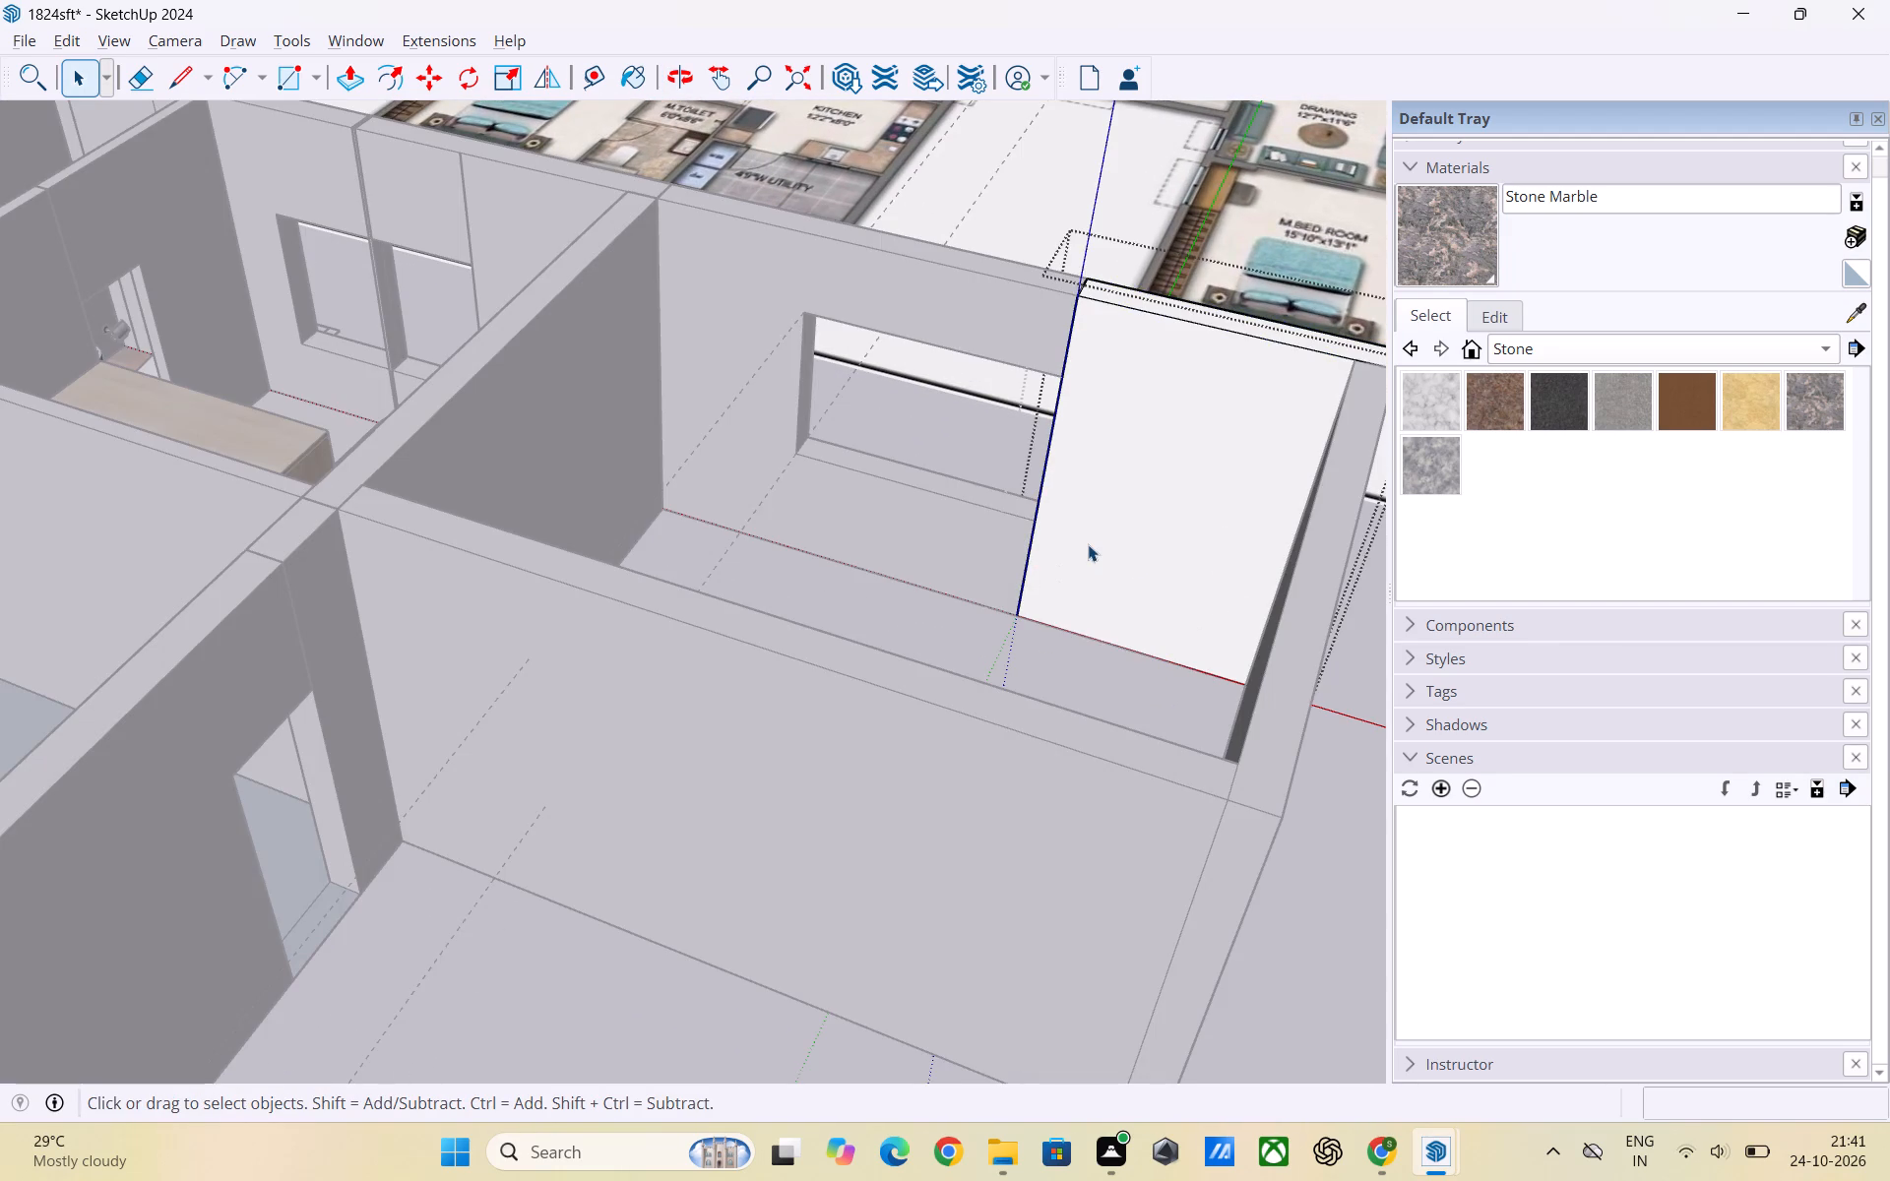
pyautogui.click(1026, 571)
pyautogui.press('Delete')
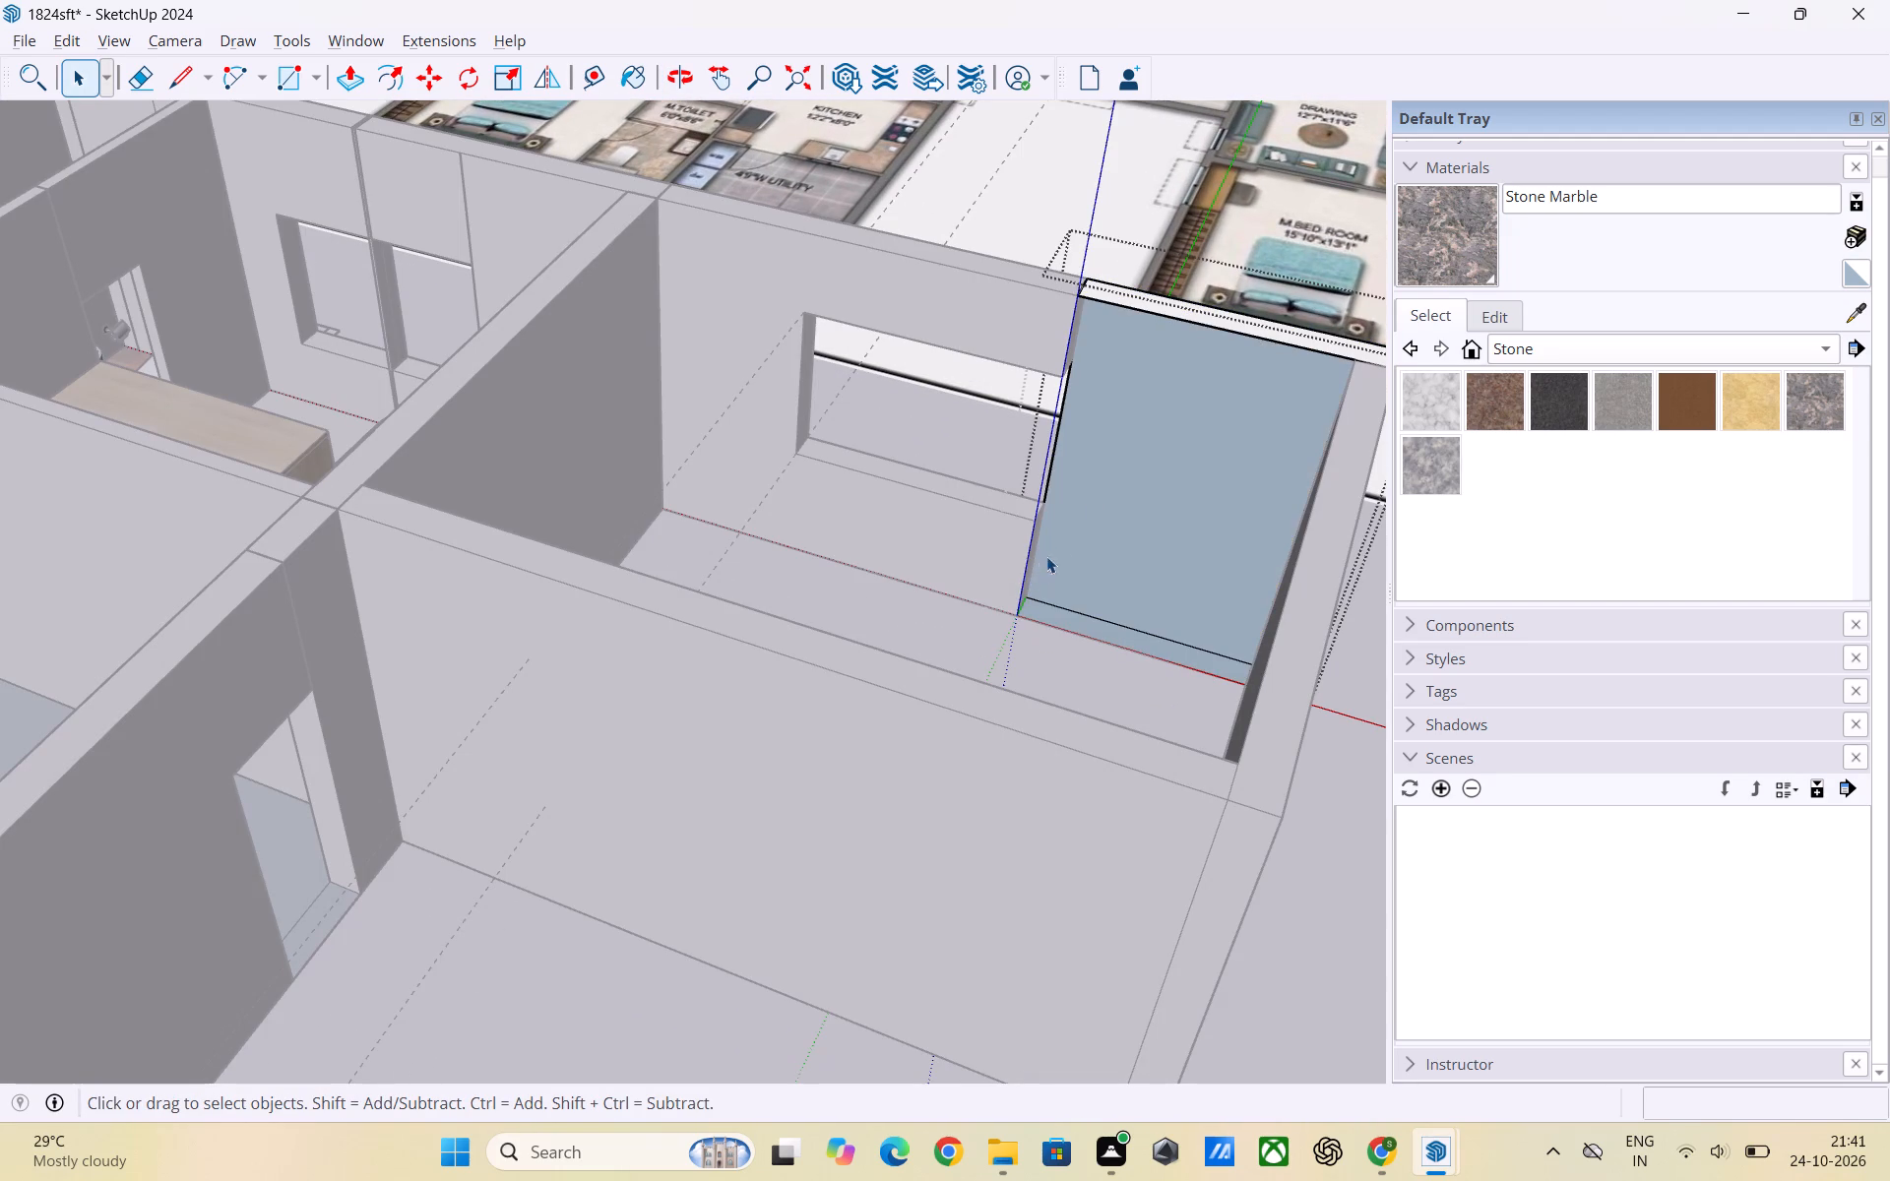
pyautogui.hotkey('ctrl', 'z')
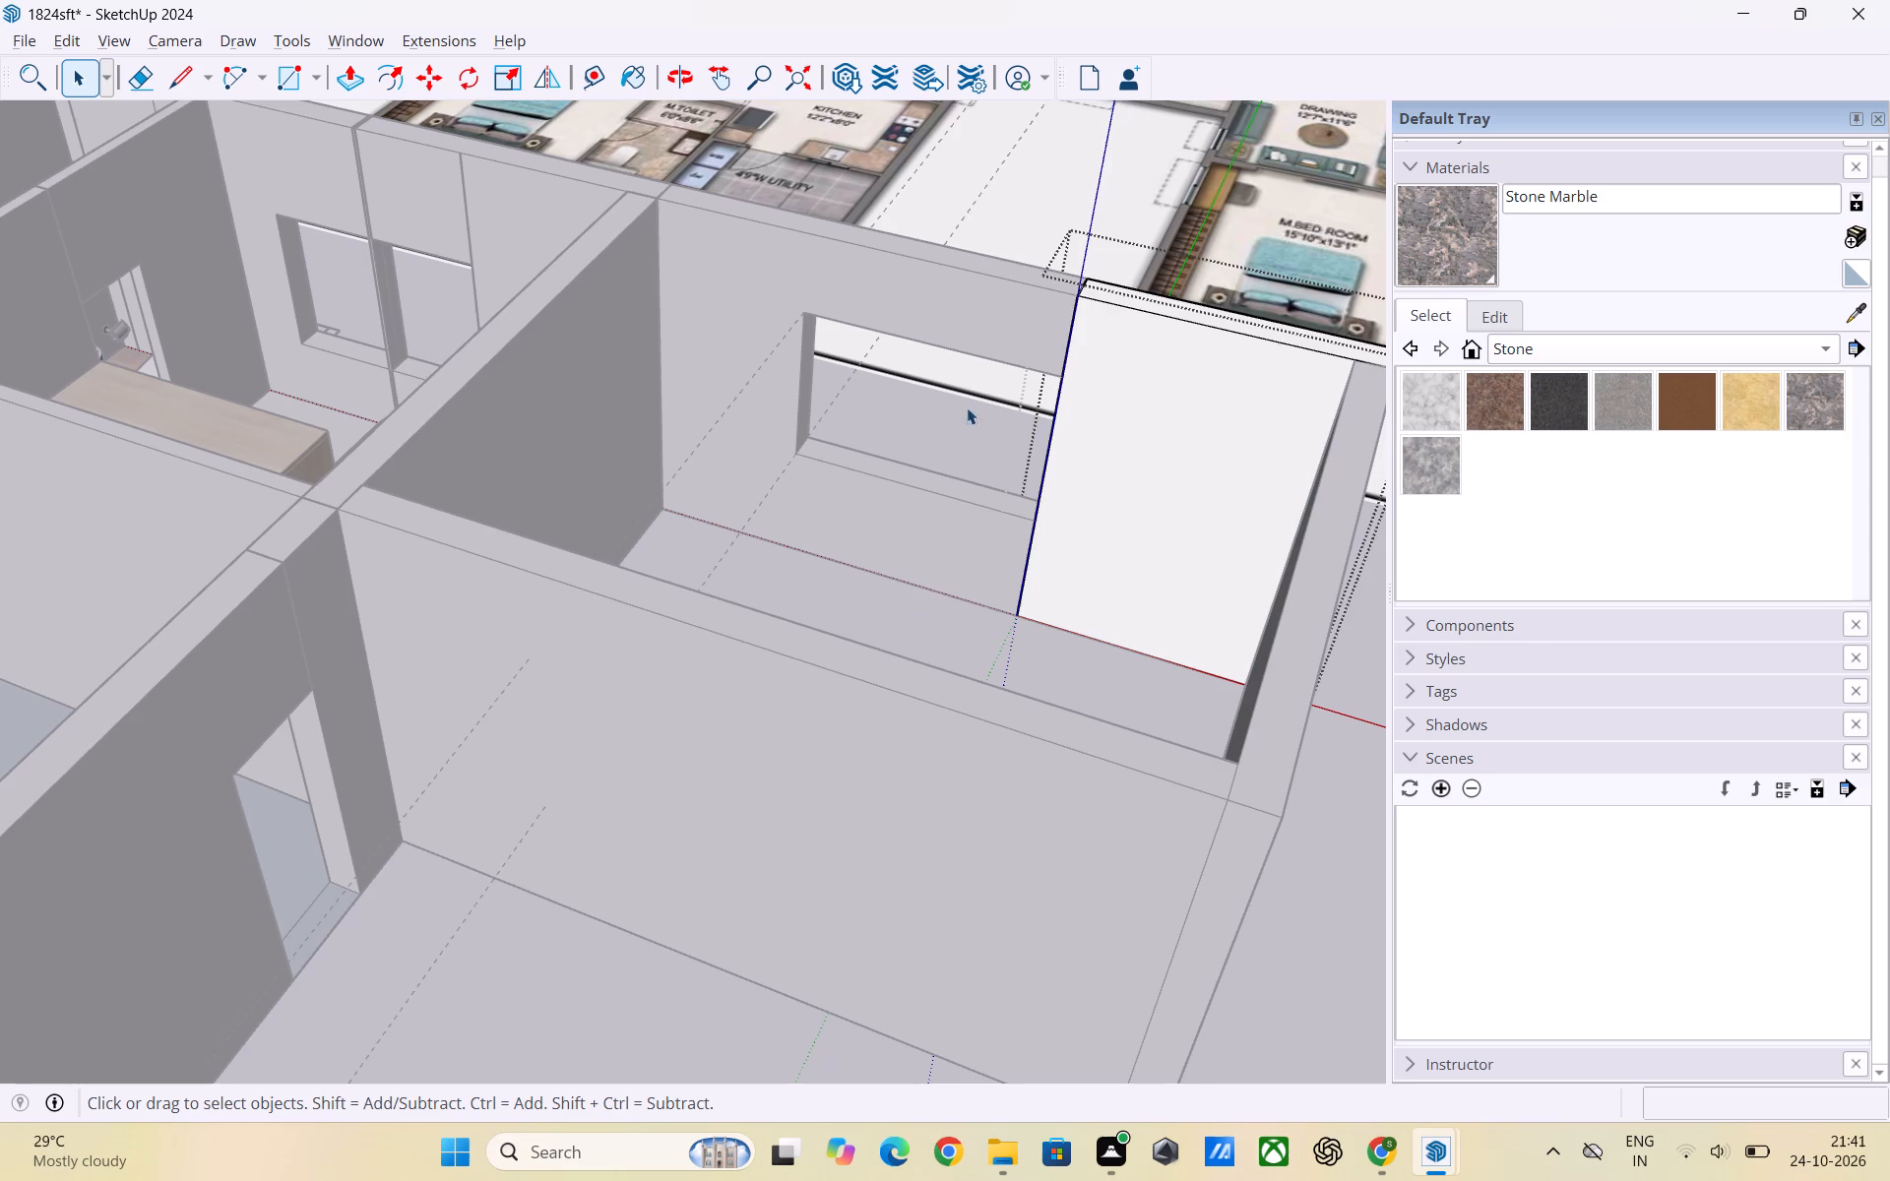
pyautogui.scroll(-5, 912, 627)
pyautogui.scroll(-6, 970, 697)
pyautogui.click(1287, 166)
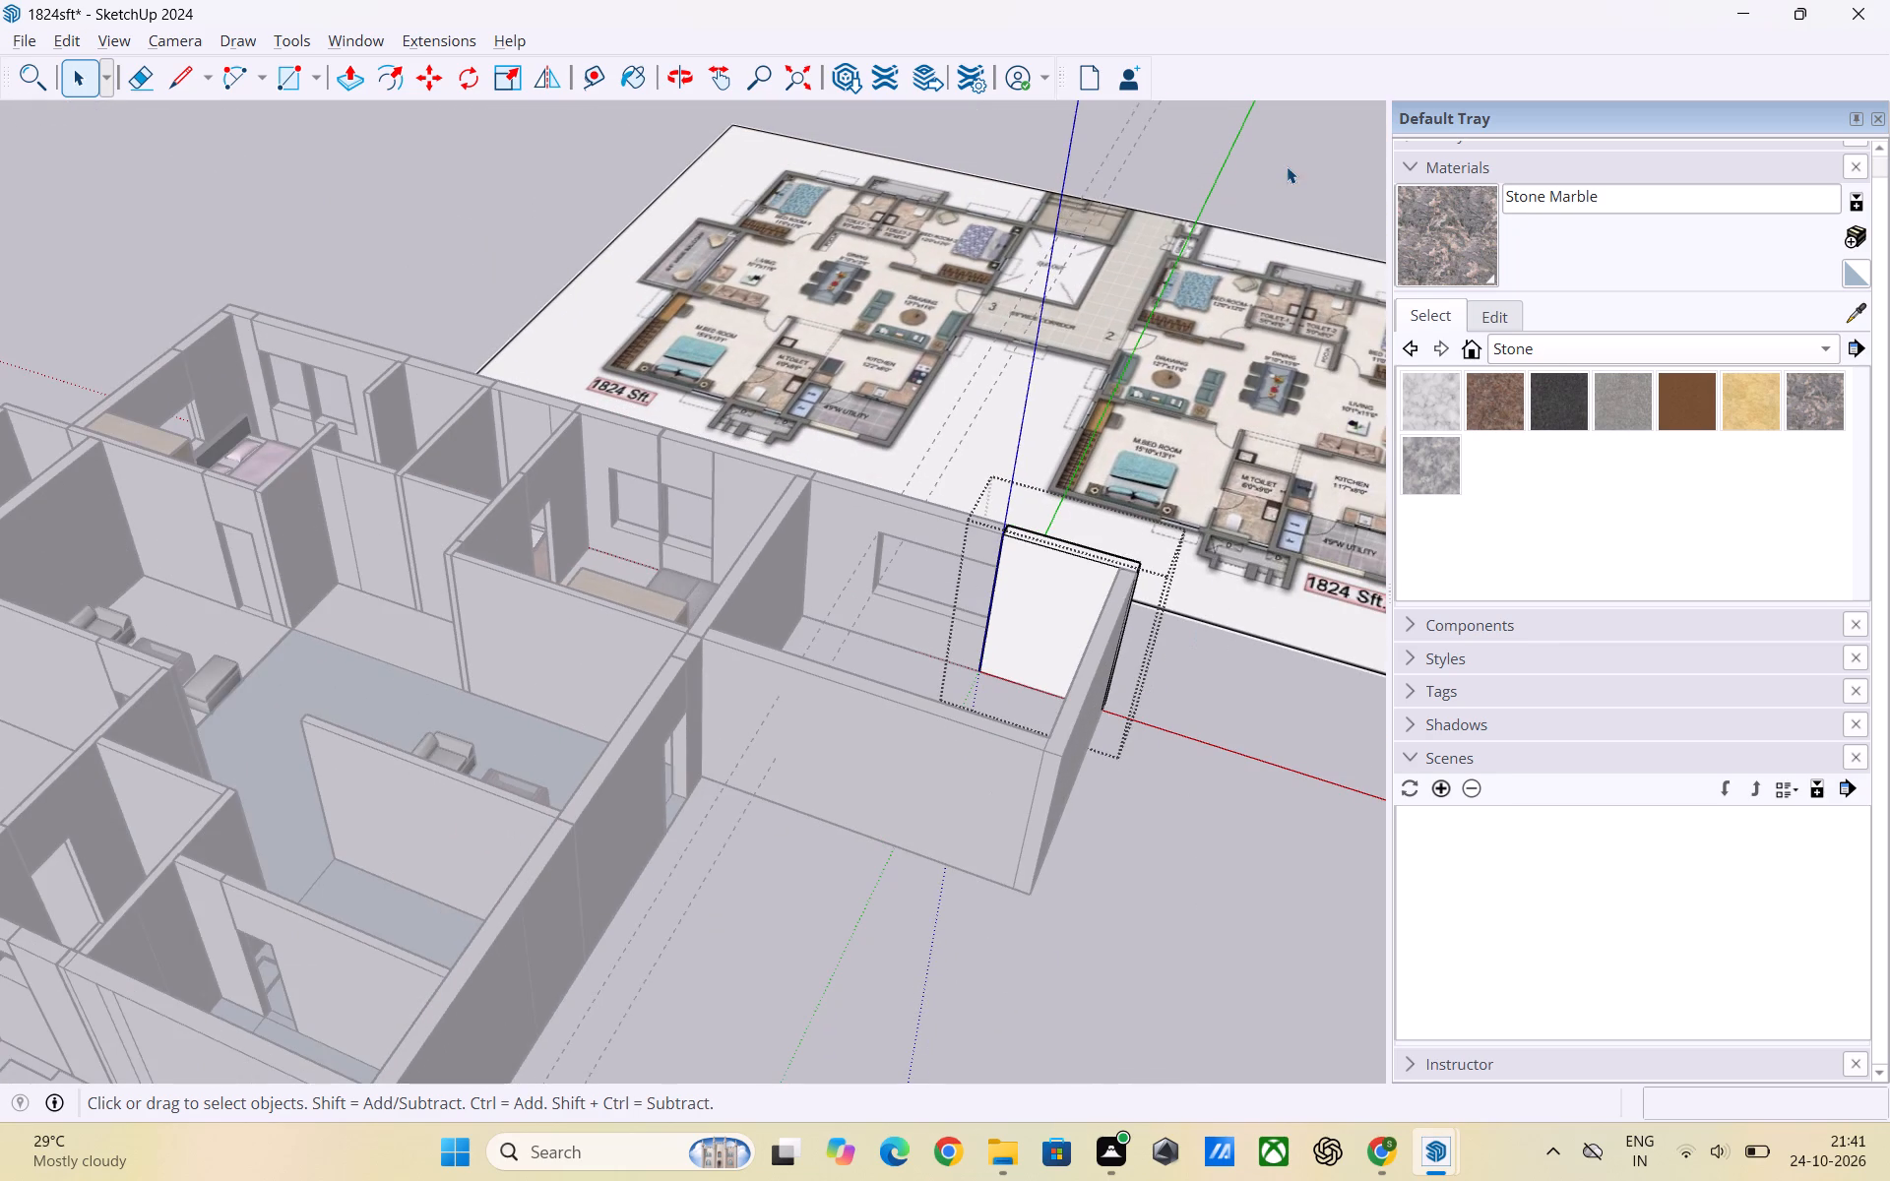
# Delete all construction guides from the model.
pyautogui.scroll(3, 986, 671)
pyautogui.moveTo(1004, 659); pyautogui.dragTo(1025, 655, button='middle')
pyautogui.click(1197, 715)
pyautogui.scroll(3, 1006, 601)
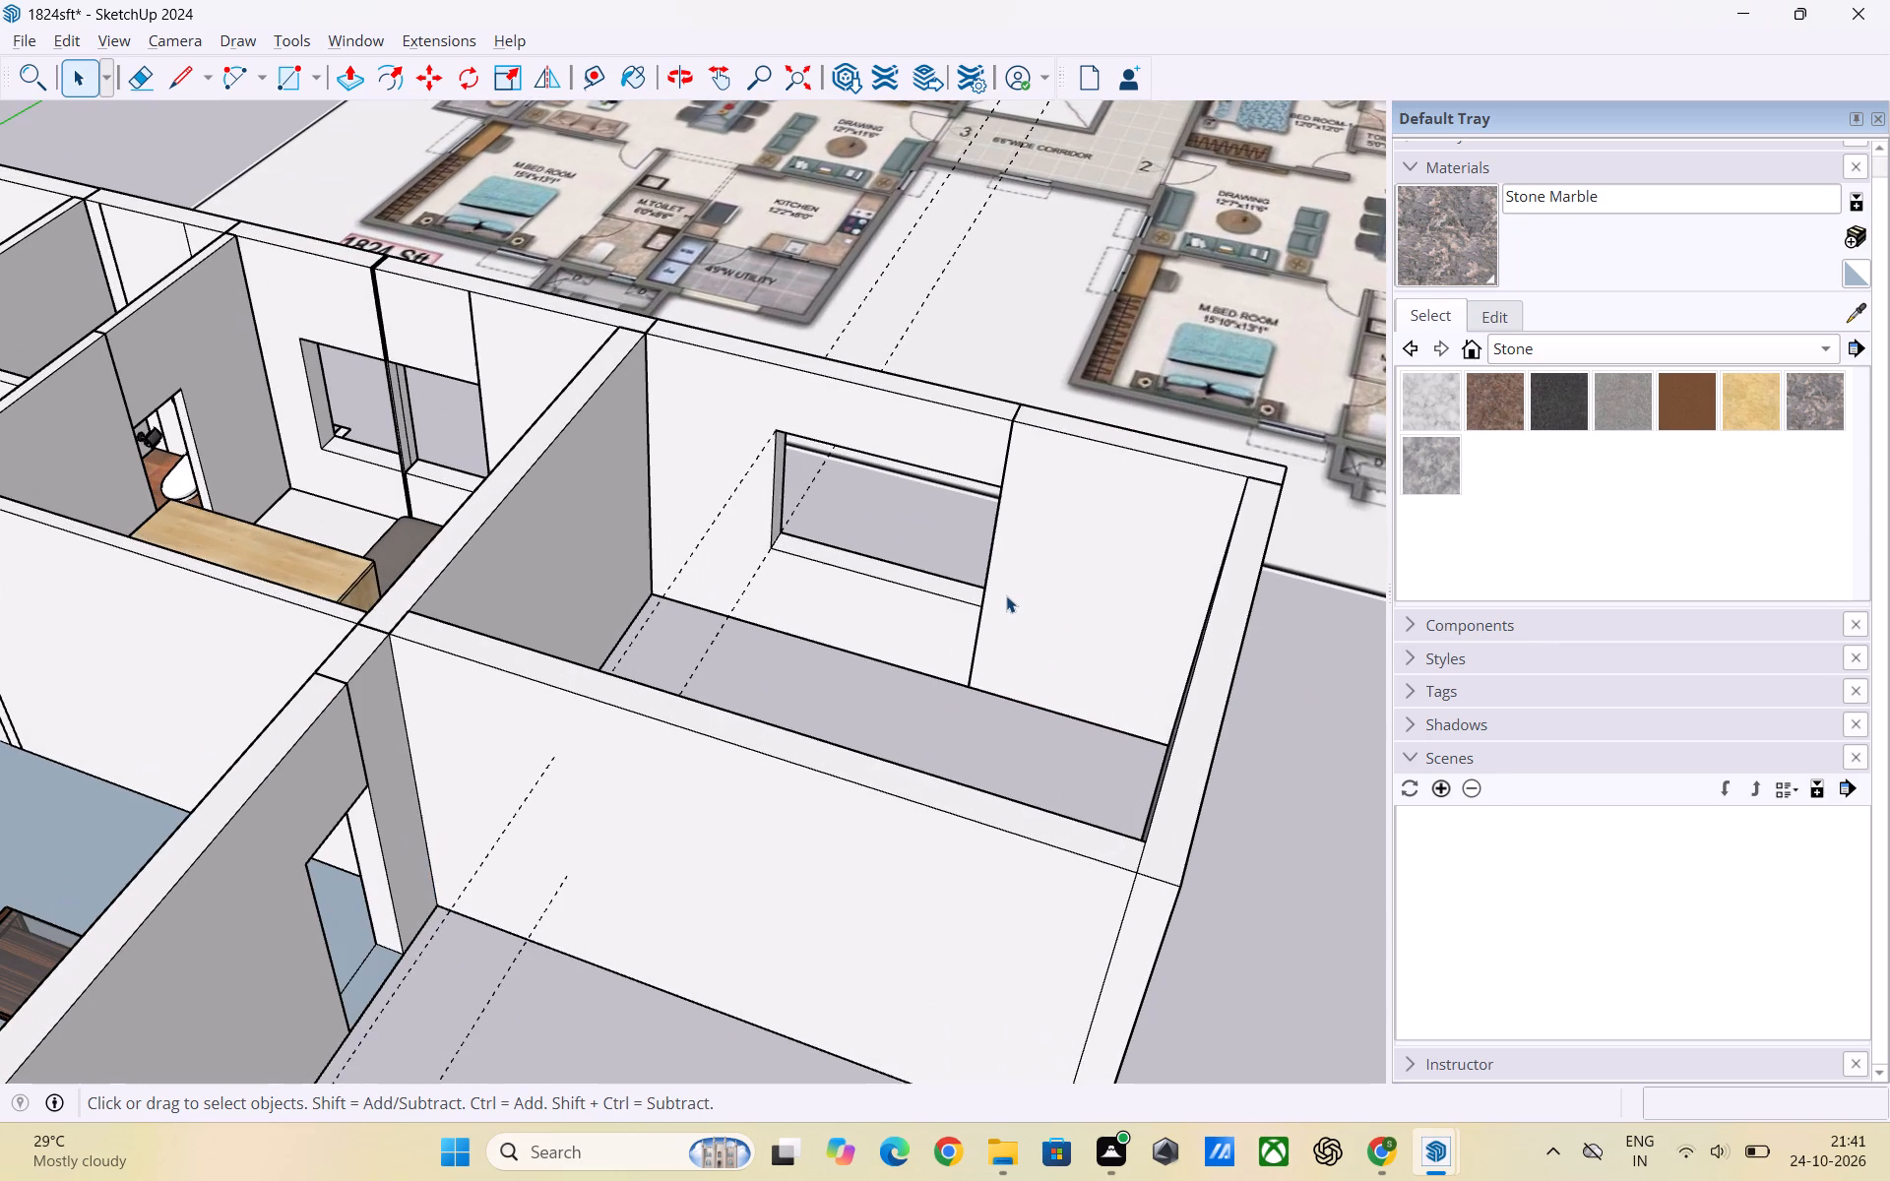
pyautogui.click(57, 43)
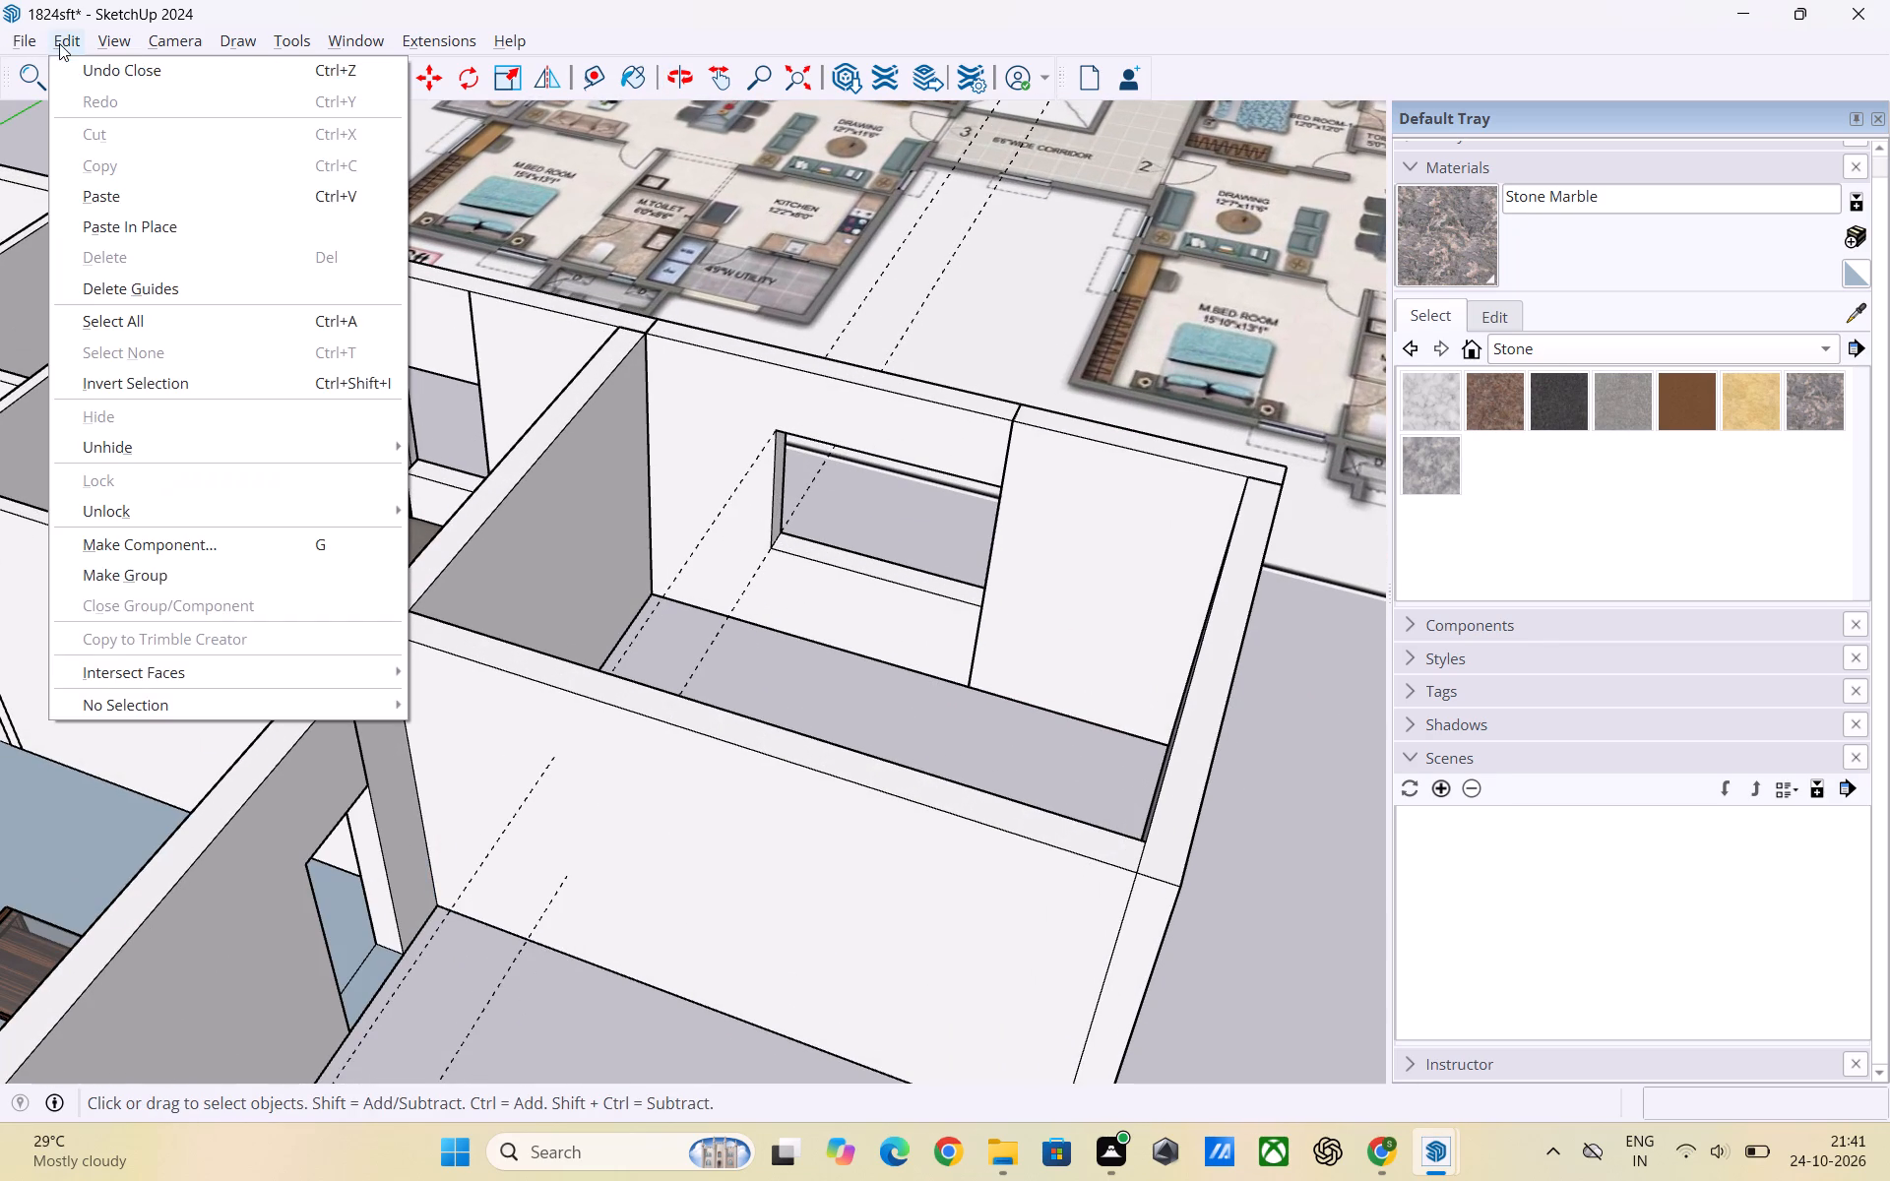
pyautogui.click(143, 291)
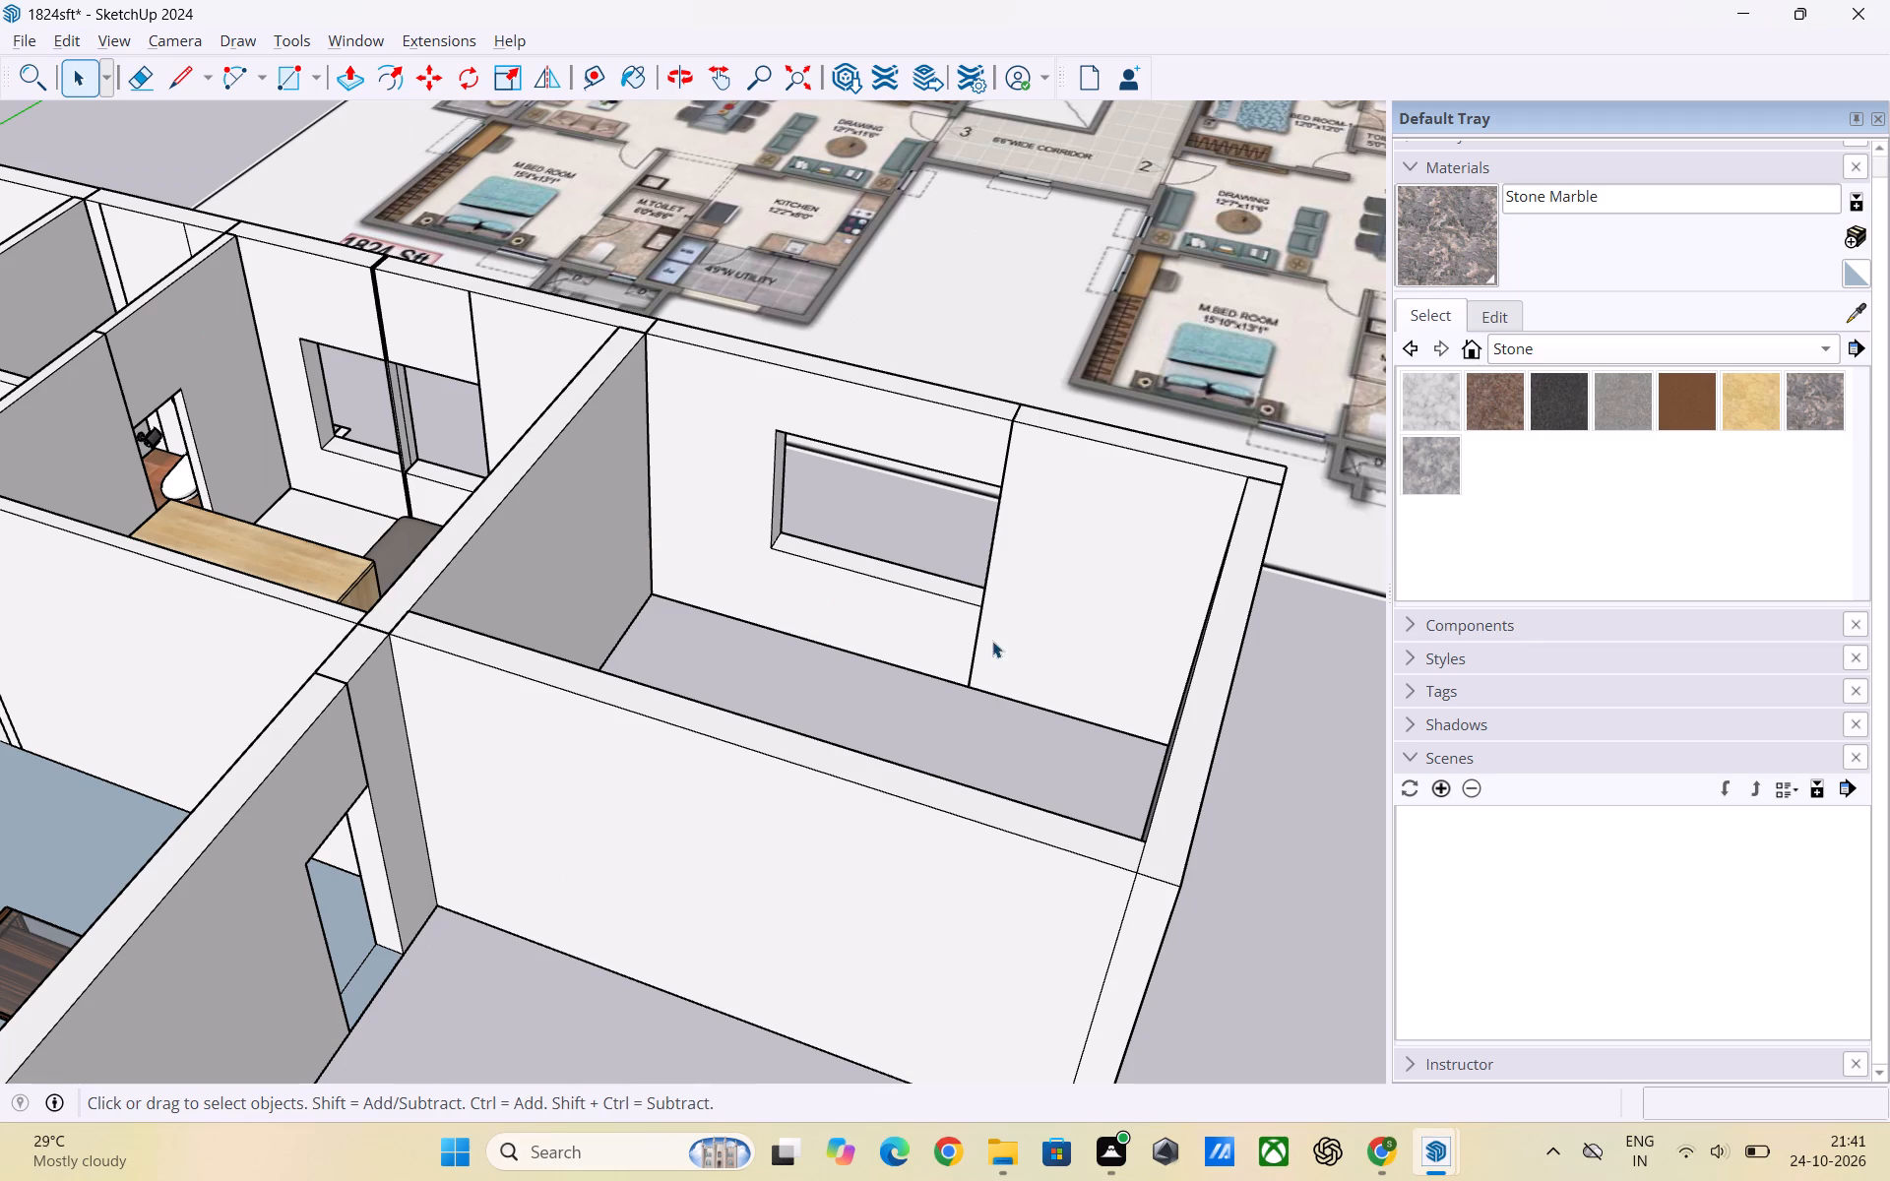
pyautogui.click(1309, 782)
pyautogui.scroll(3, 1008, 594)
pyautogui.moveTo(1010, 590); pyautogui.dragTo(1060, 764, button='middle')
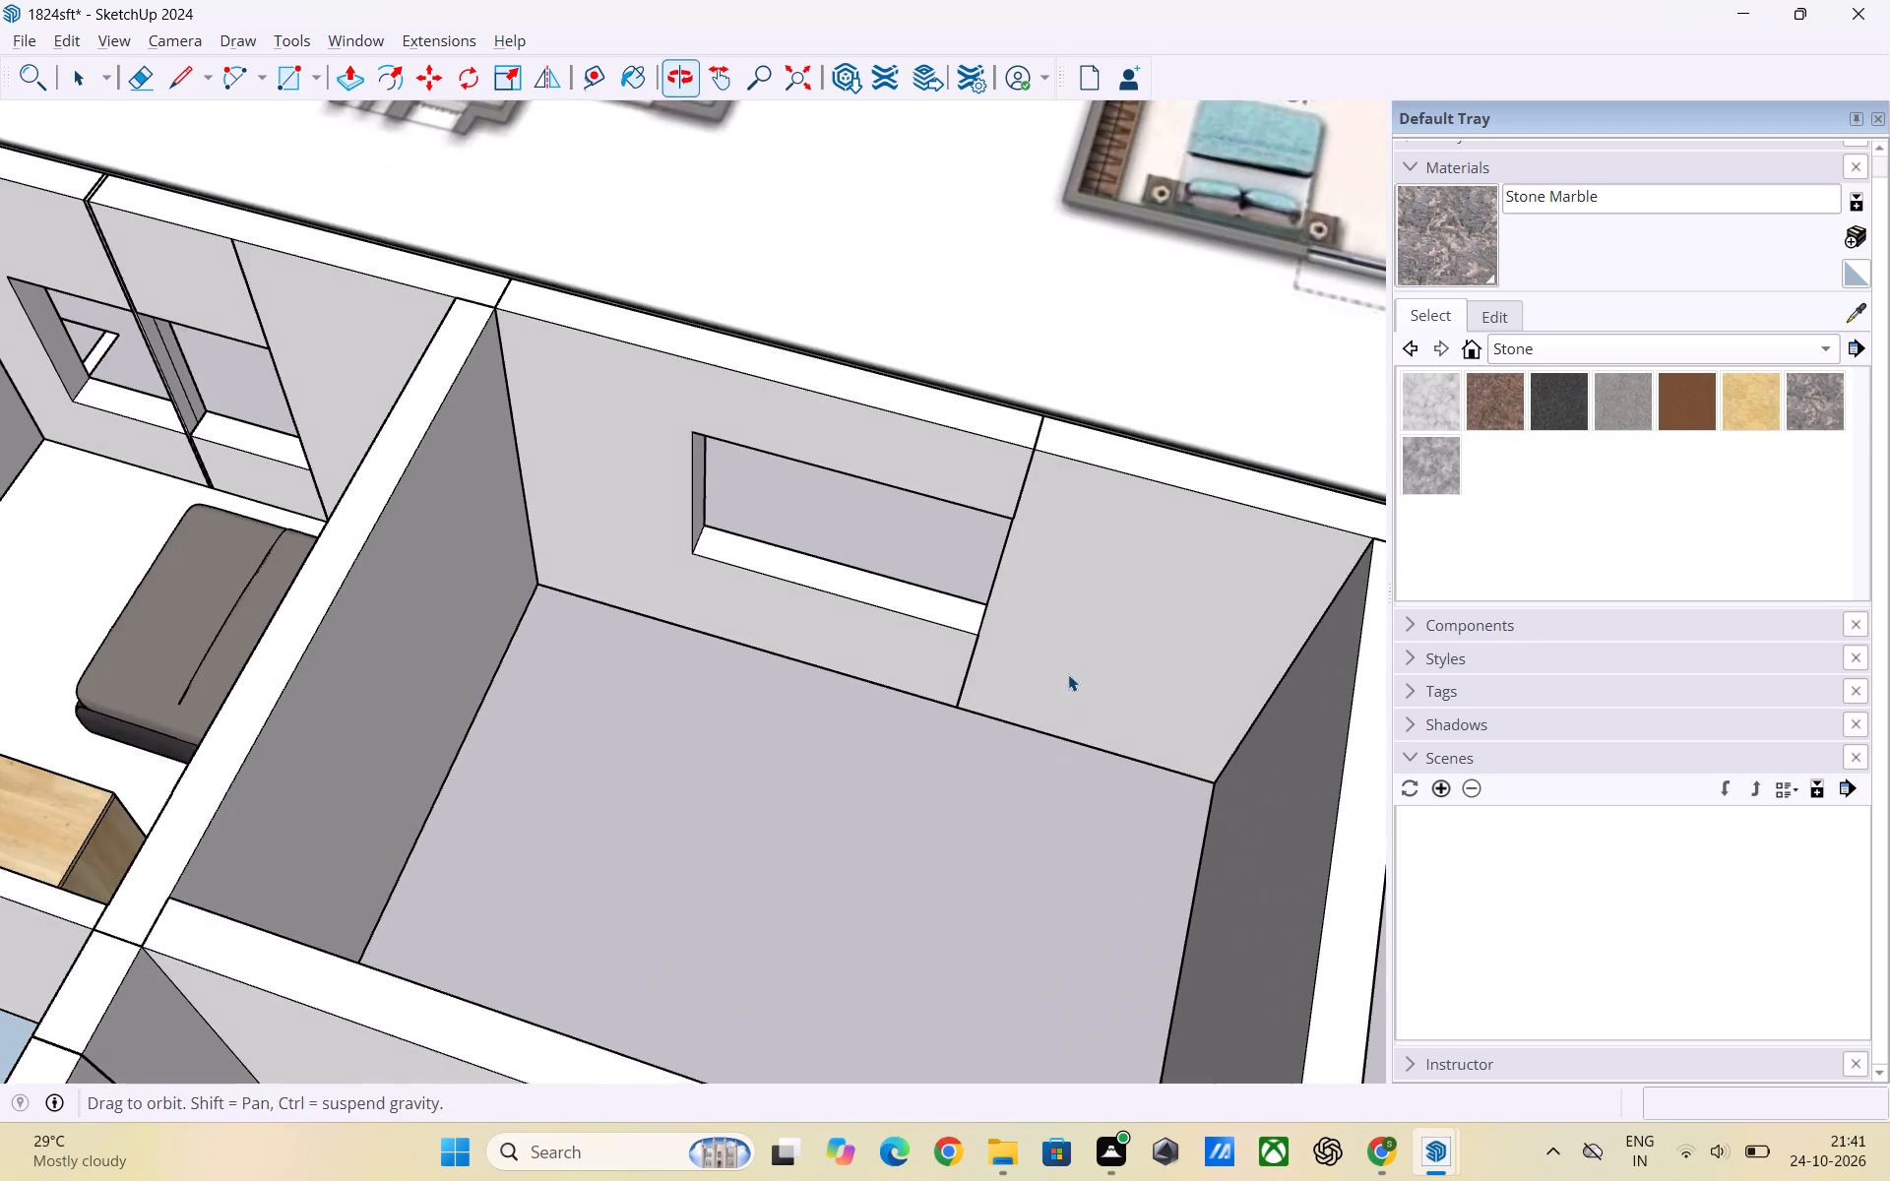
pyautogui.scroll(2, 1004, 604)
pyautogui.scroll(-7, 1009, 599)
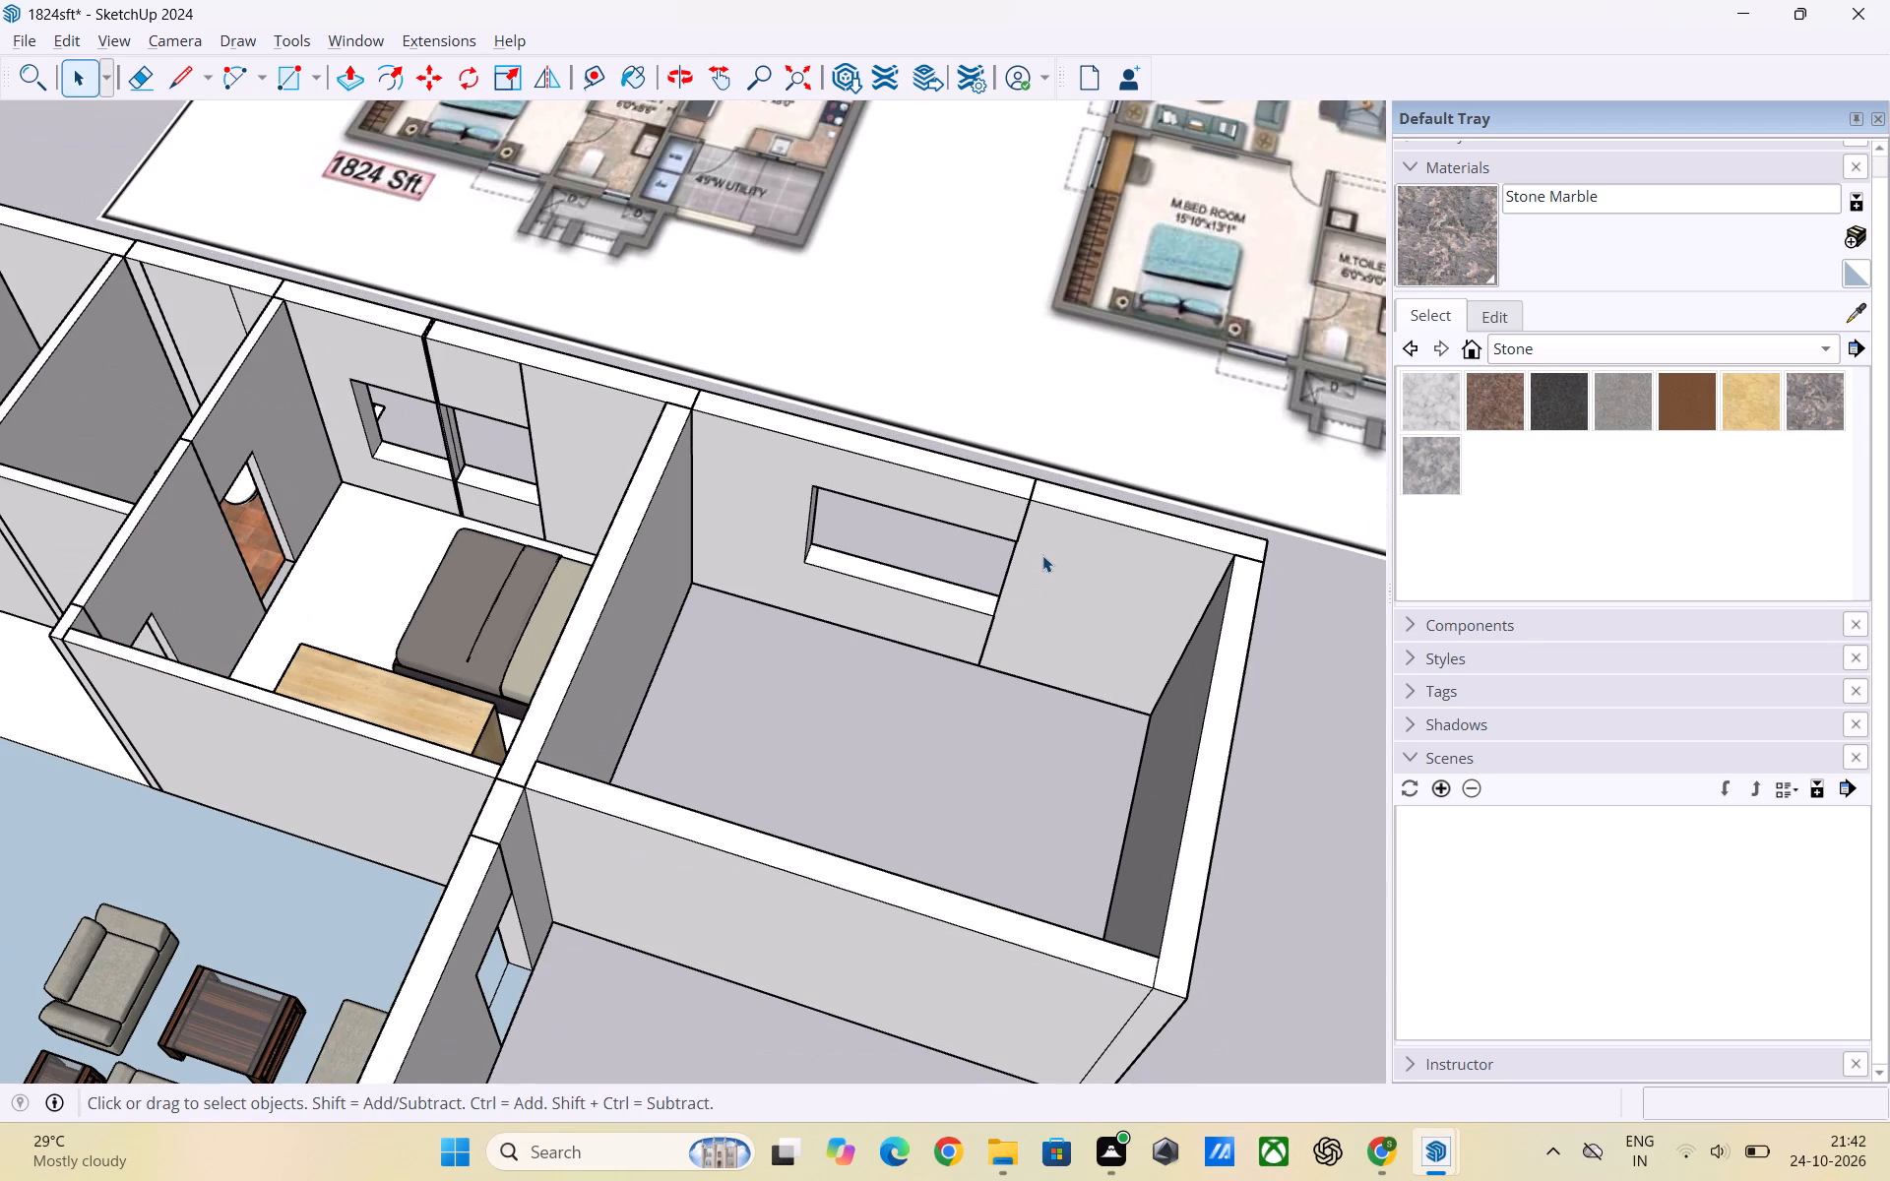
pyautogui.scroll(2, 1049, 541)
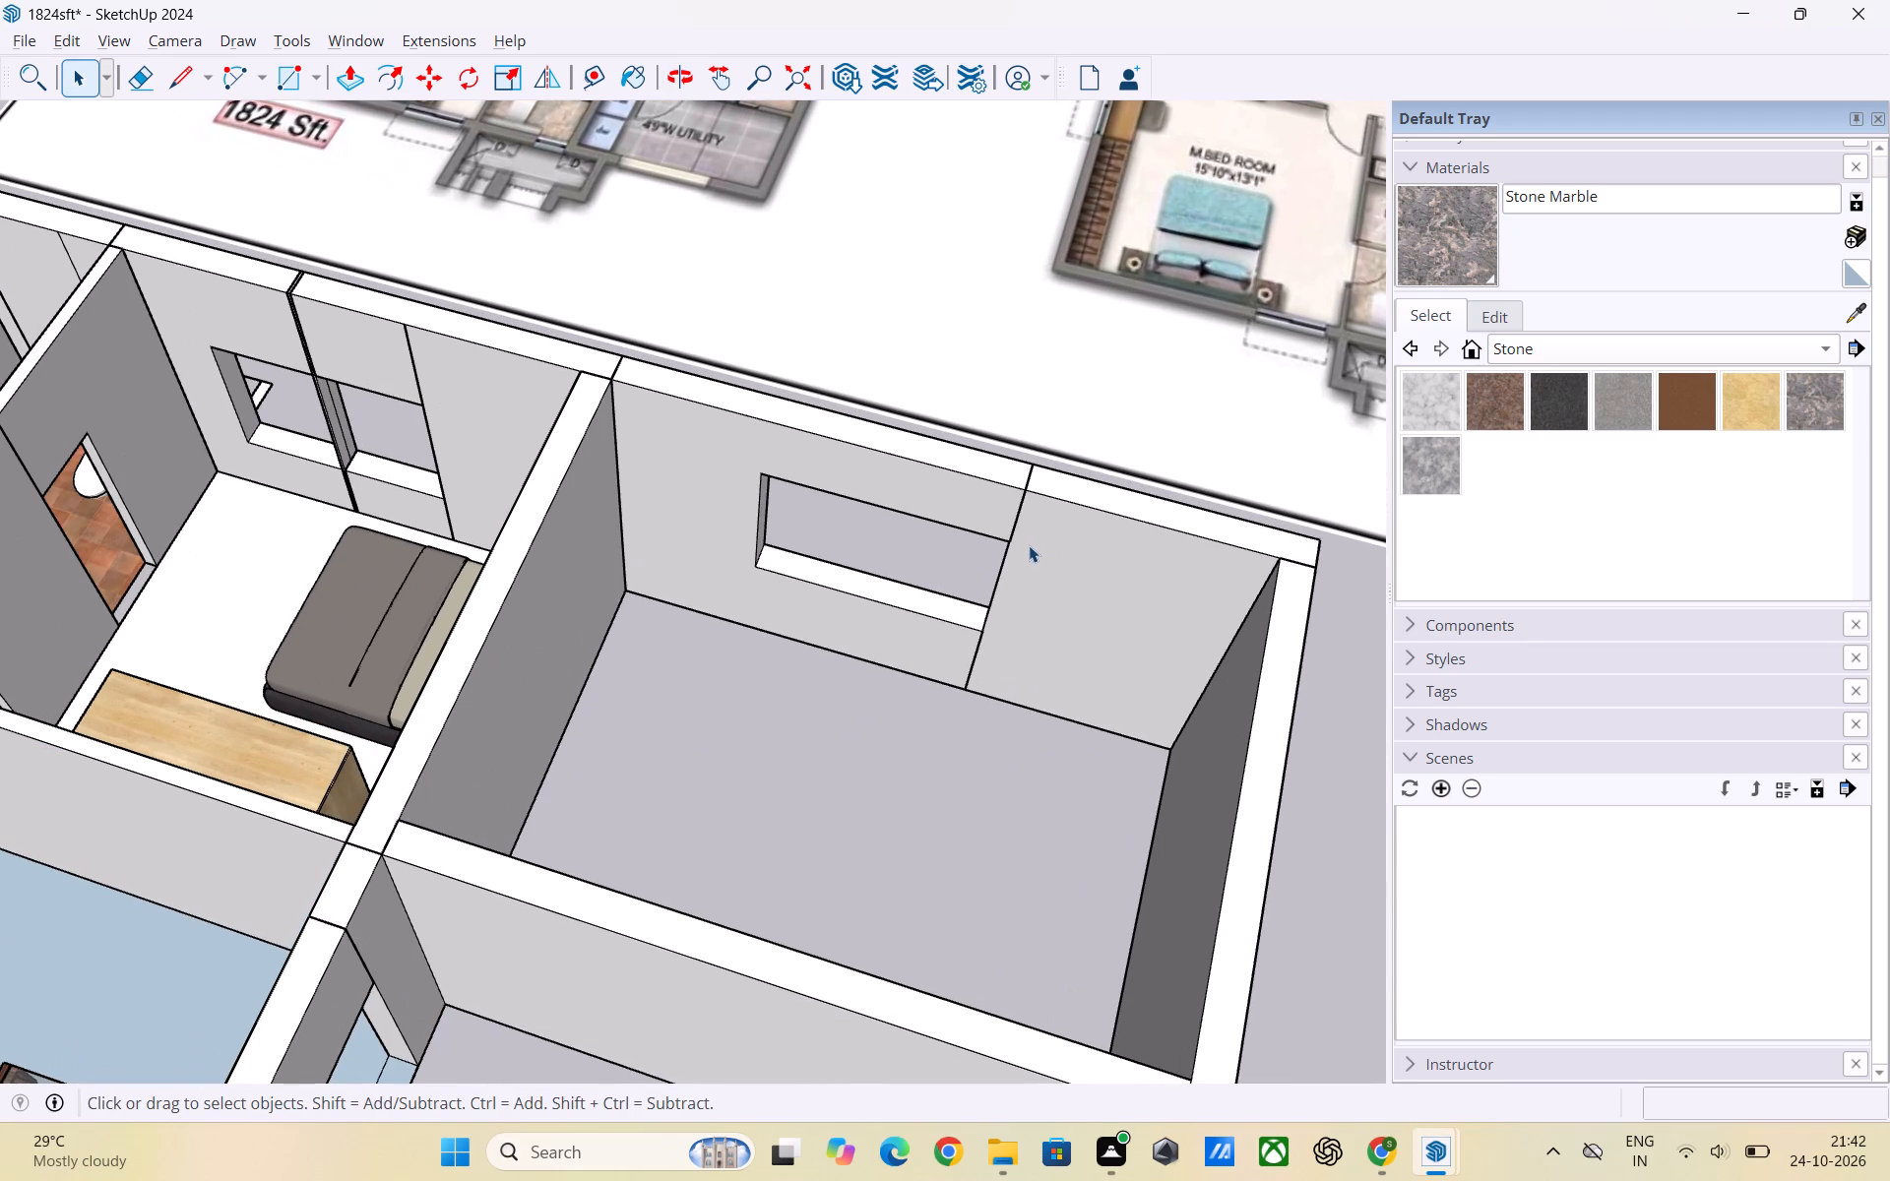
# Delete the separate wall piece between the window opening and the corner of the unfurnished room.
pyautogui.scroll(1, 1160, 531)
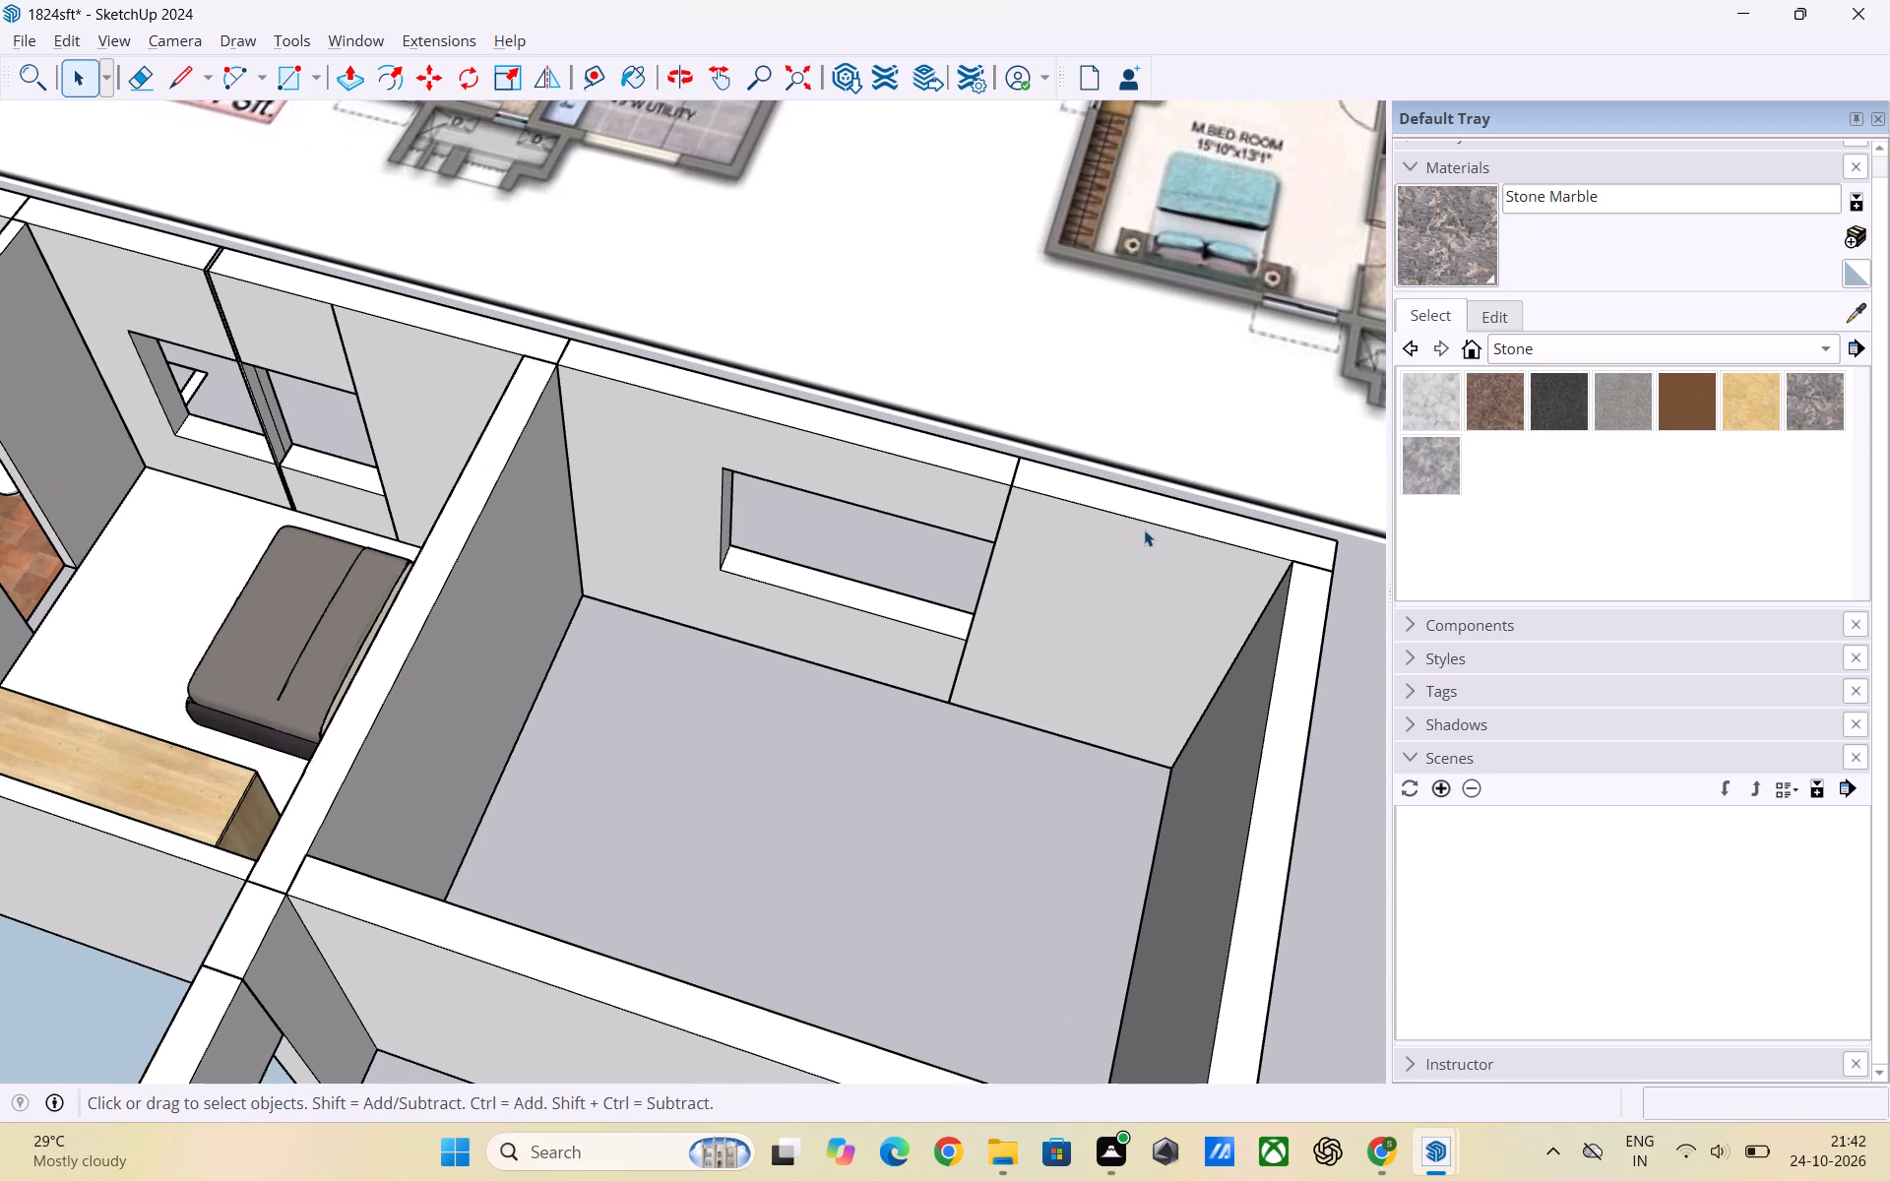
pyautogui.click(1105, 524)
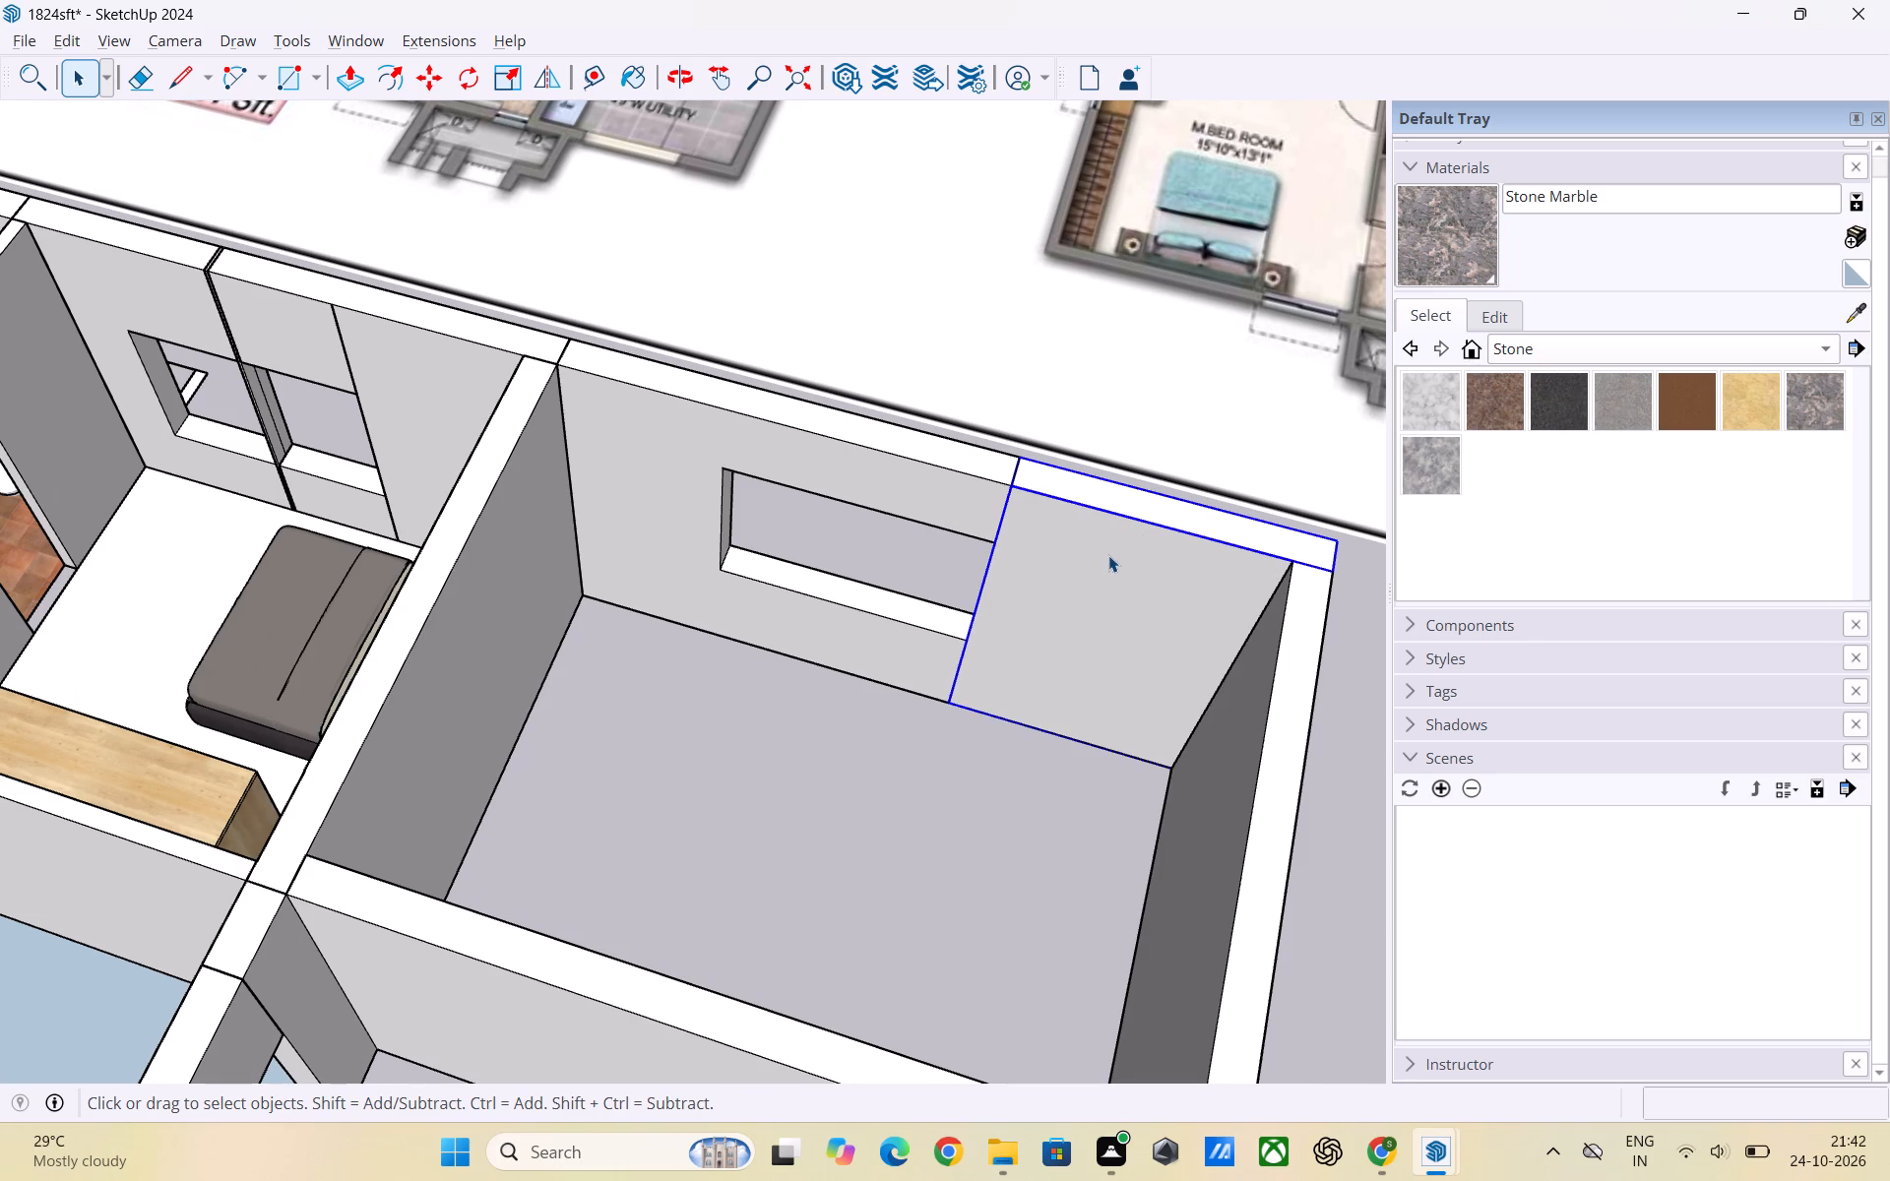
pyautogui.press('Delete')
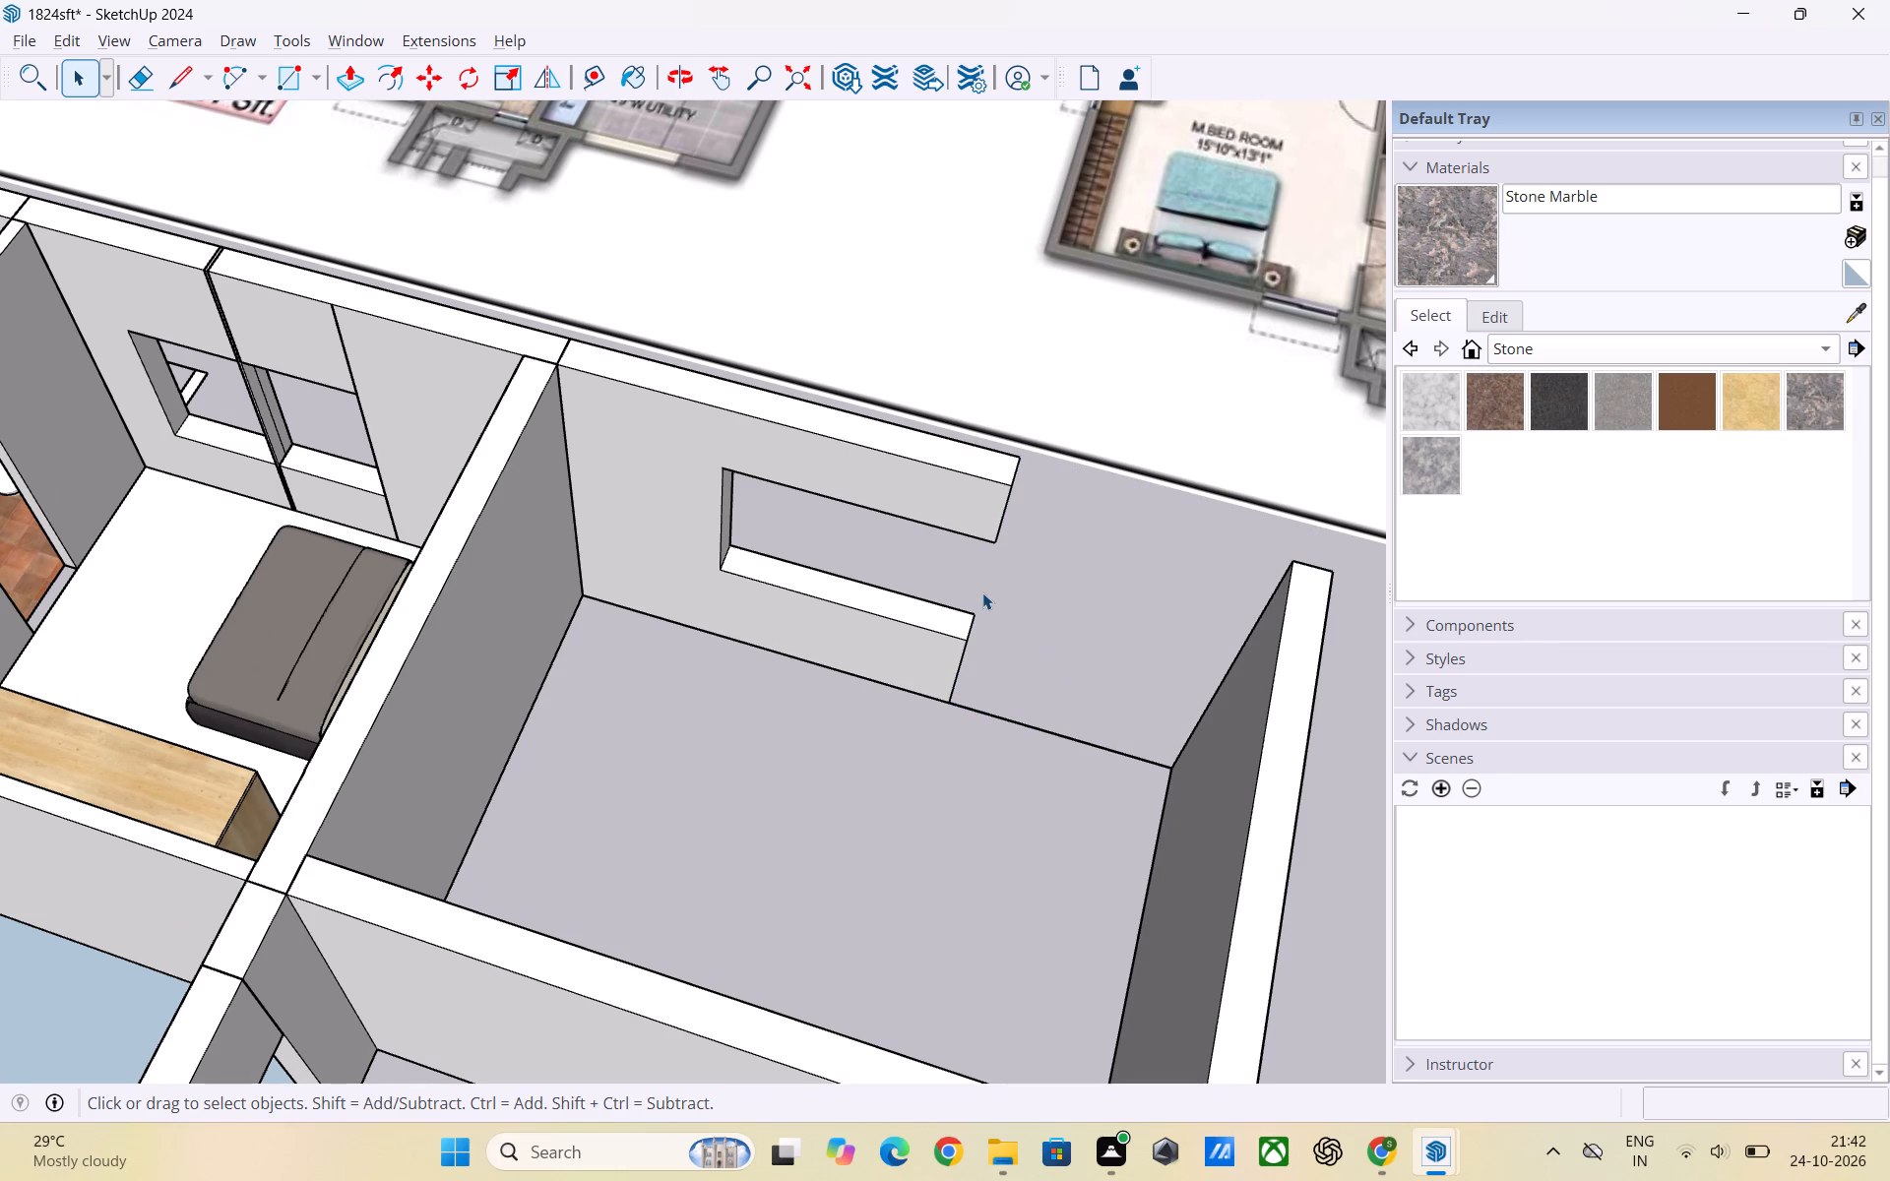
# Examine the open ends of the lintel and sill wall sections and the gap to the adjacent wall.
pyautogui.moveTo(977, 566); pyautogui.dragTo(997, 453, button='middle')
pyautogui.scroll(3, 1013, 495)
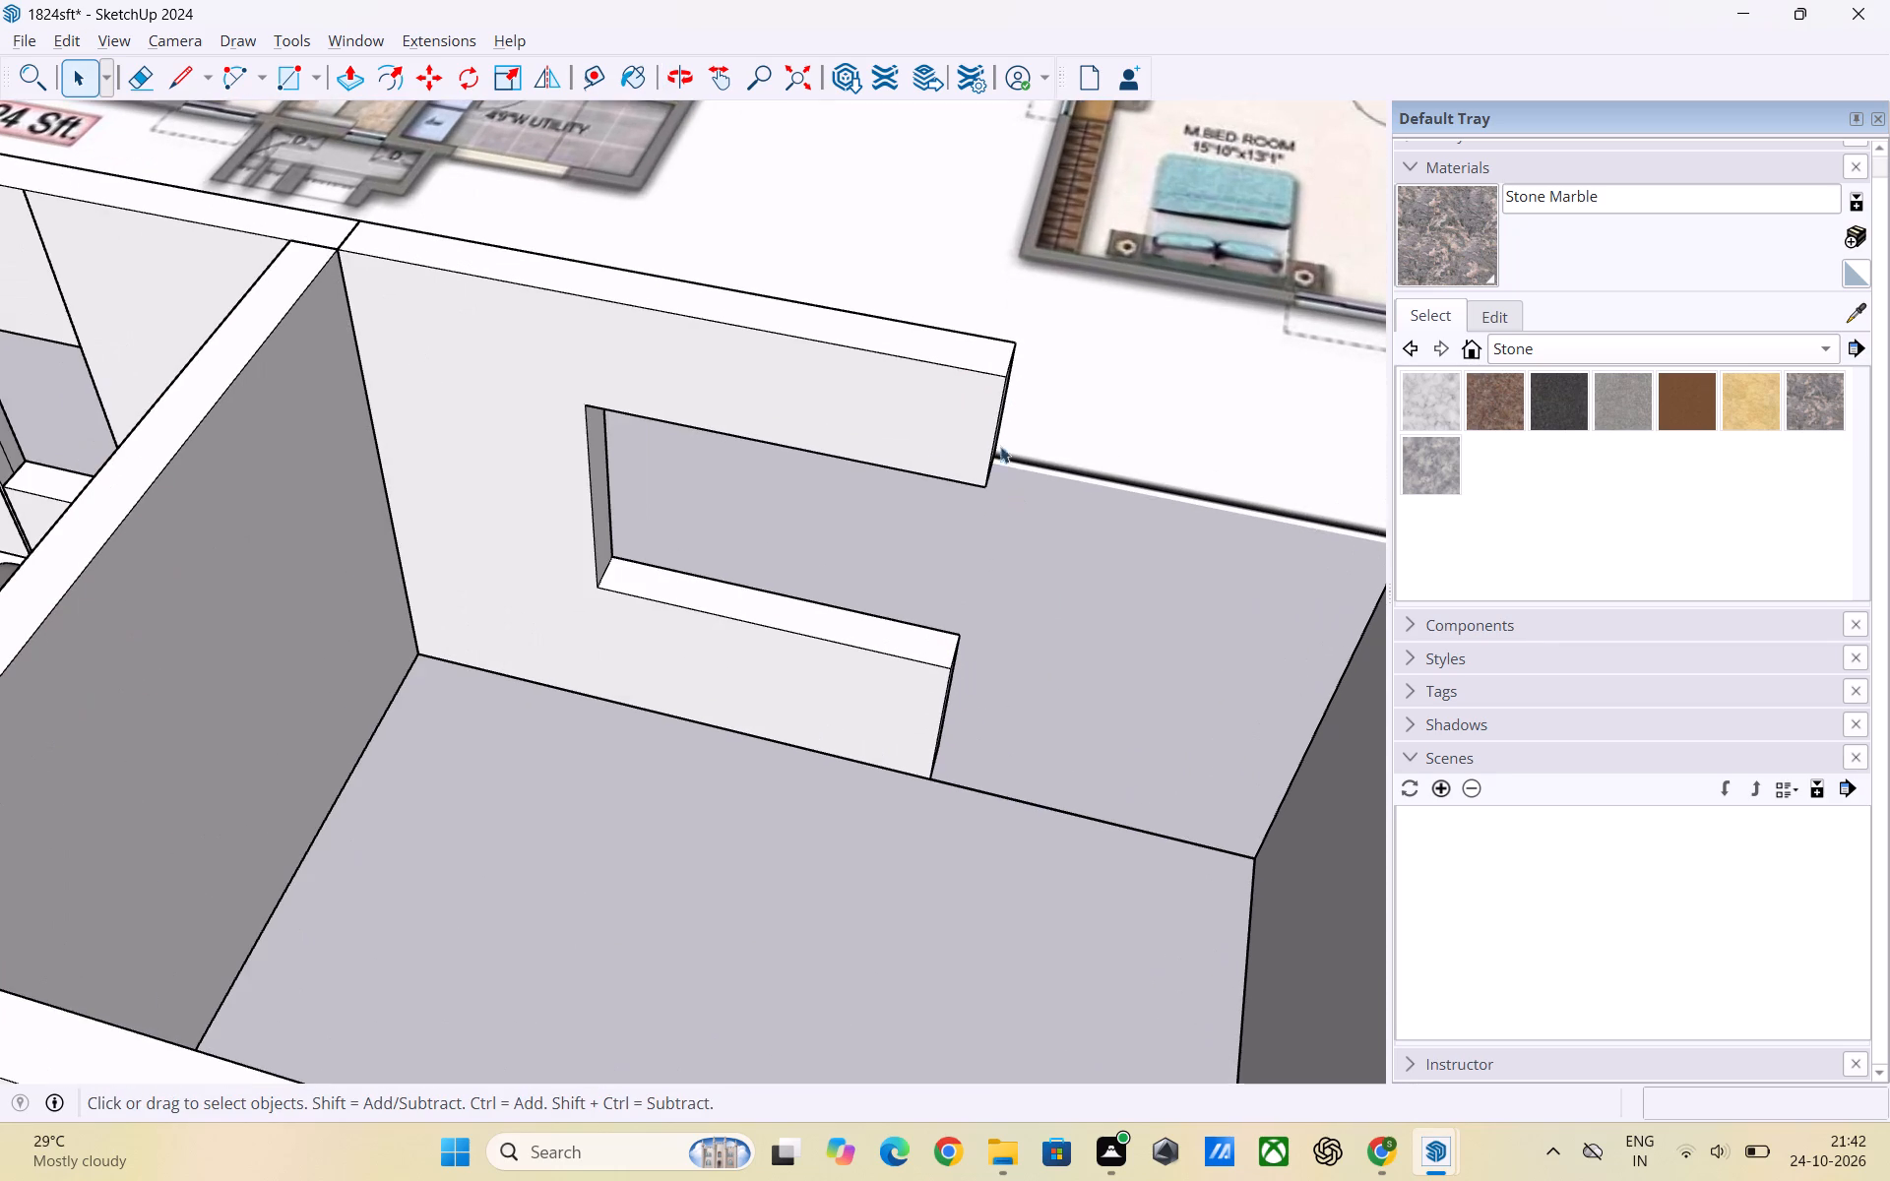
pyautogui.scroll(2, 990, 397)
pyautogui.moveTo(1021, 406); pyautogui.dragTo(824, 401, button='middle')
pyautogui.scroll(3, 935, 450)
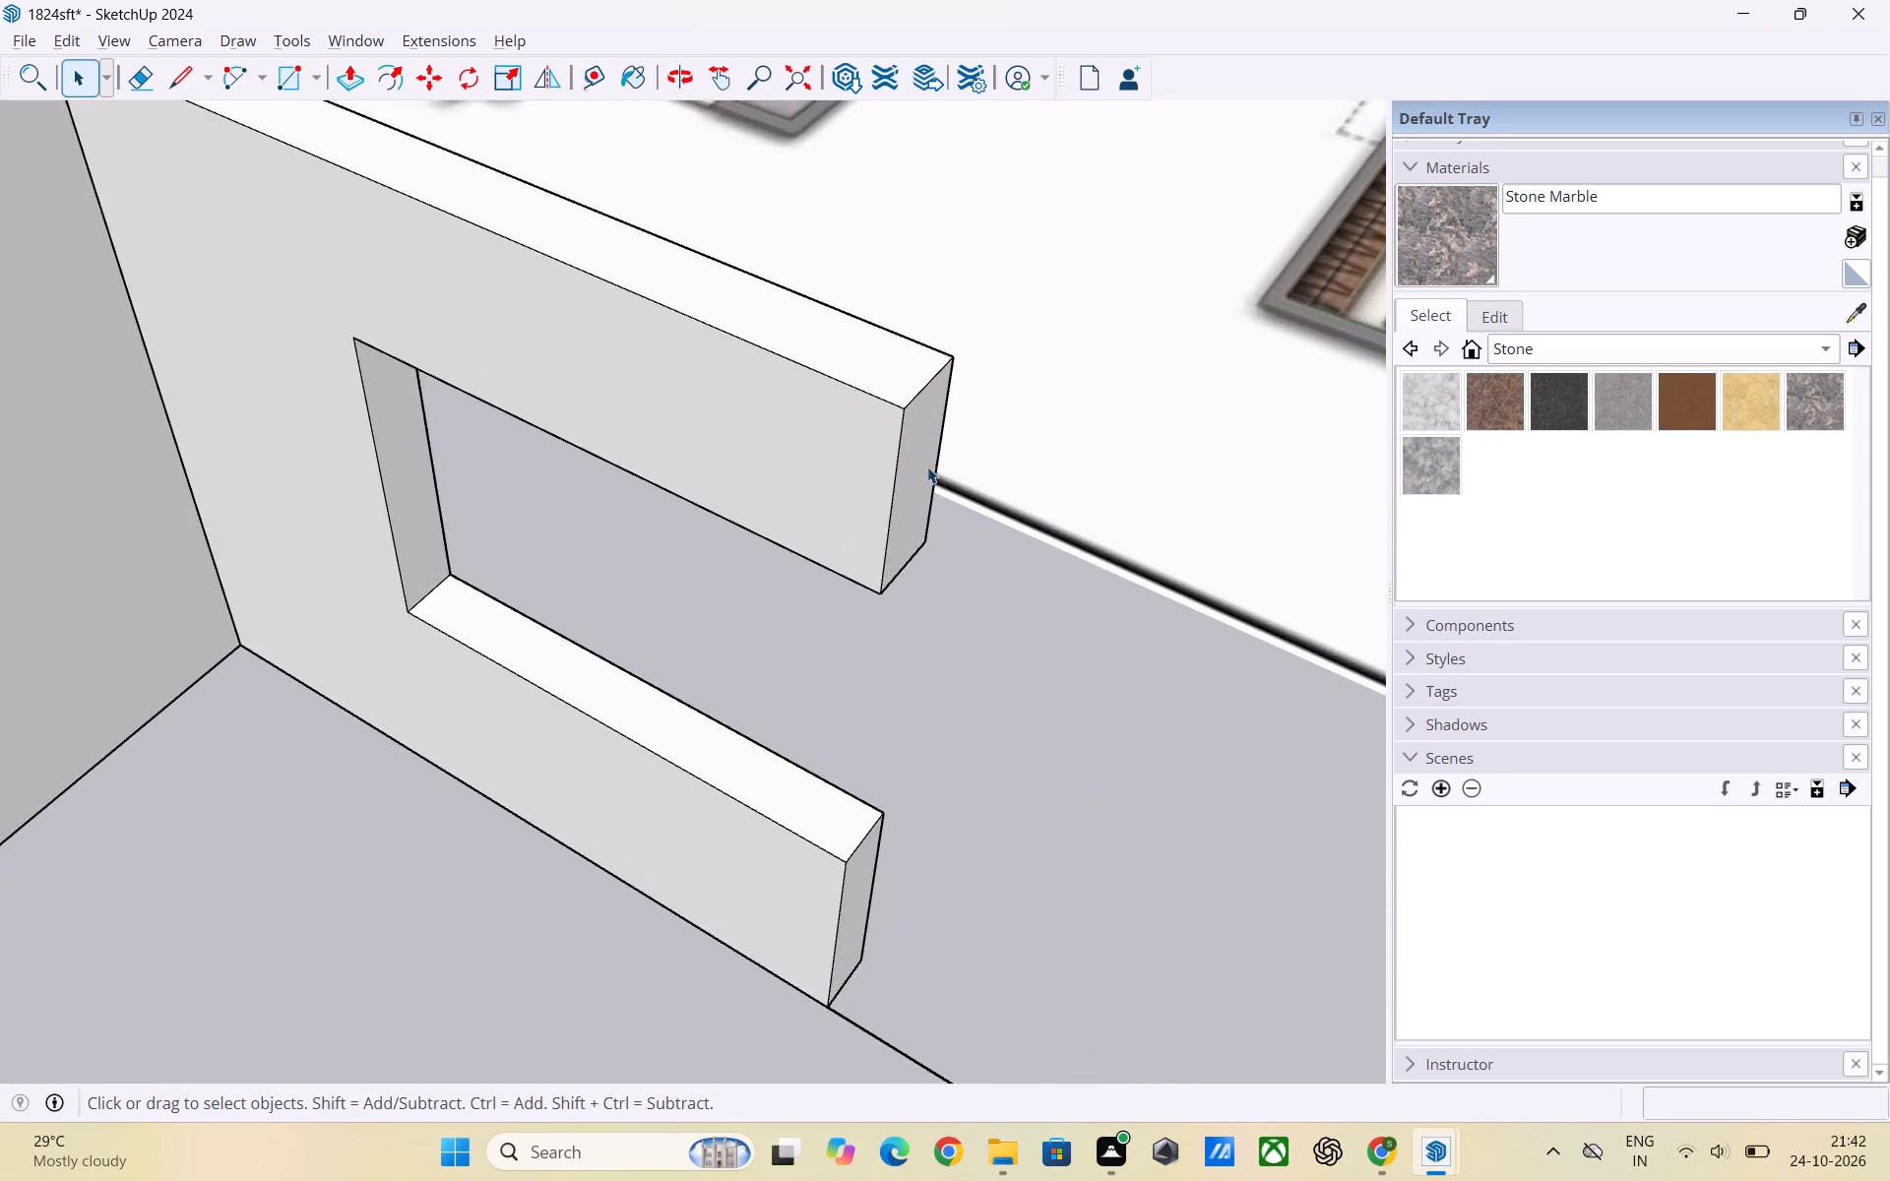
pyautogui.scroll(2, 927, 466)
pyautogui.moveTo(879, 474); pyautogui.dragTo(982, 472, button='middle')
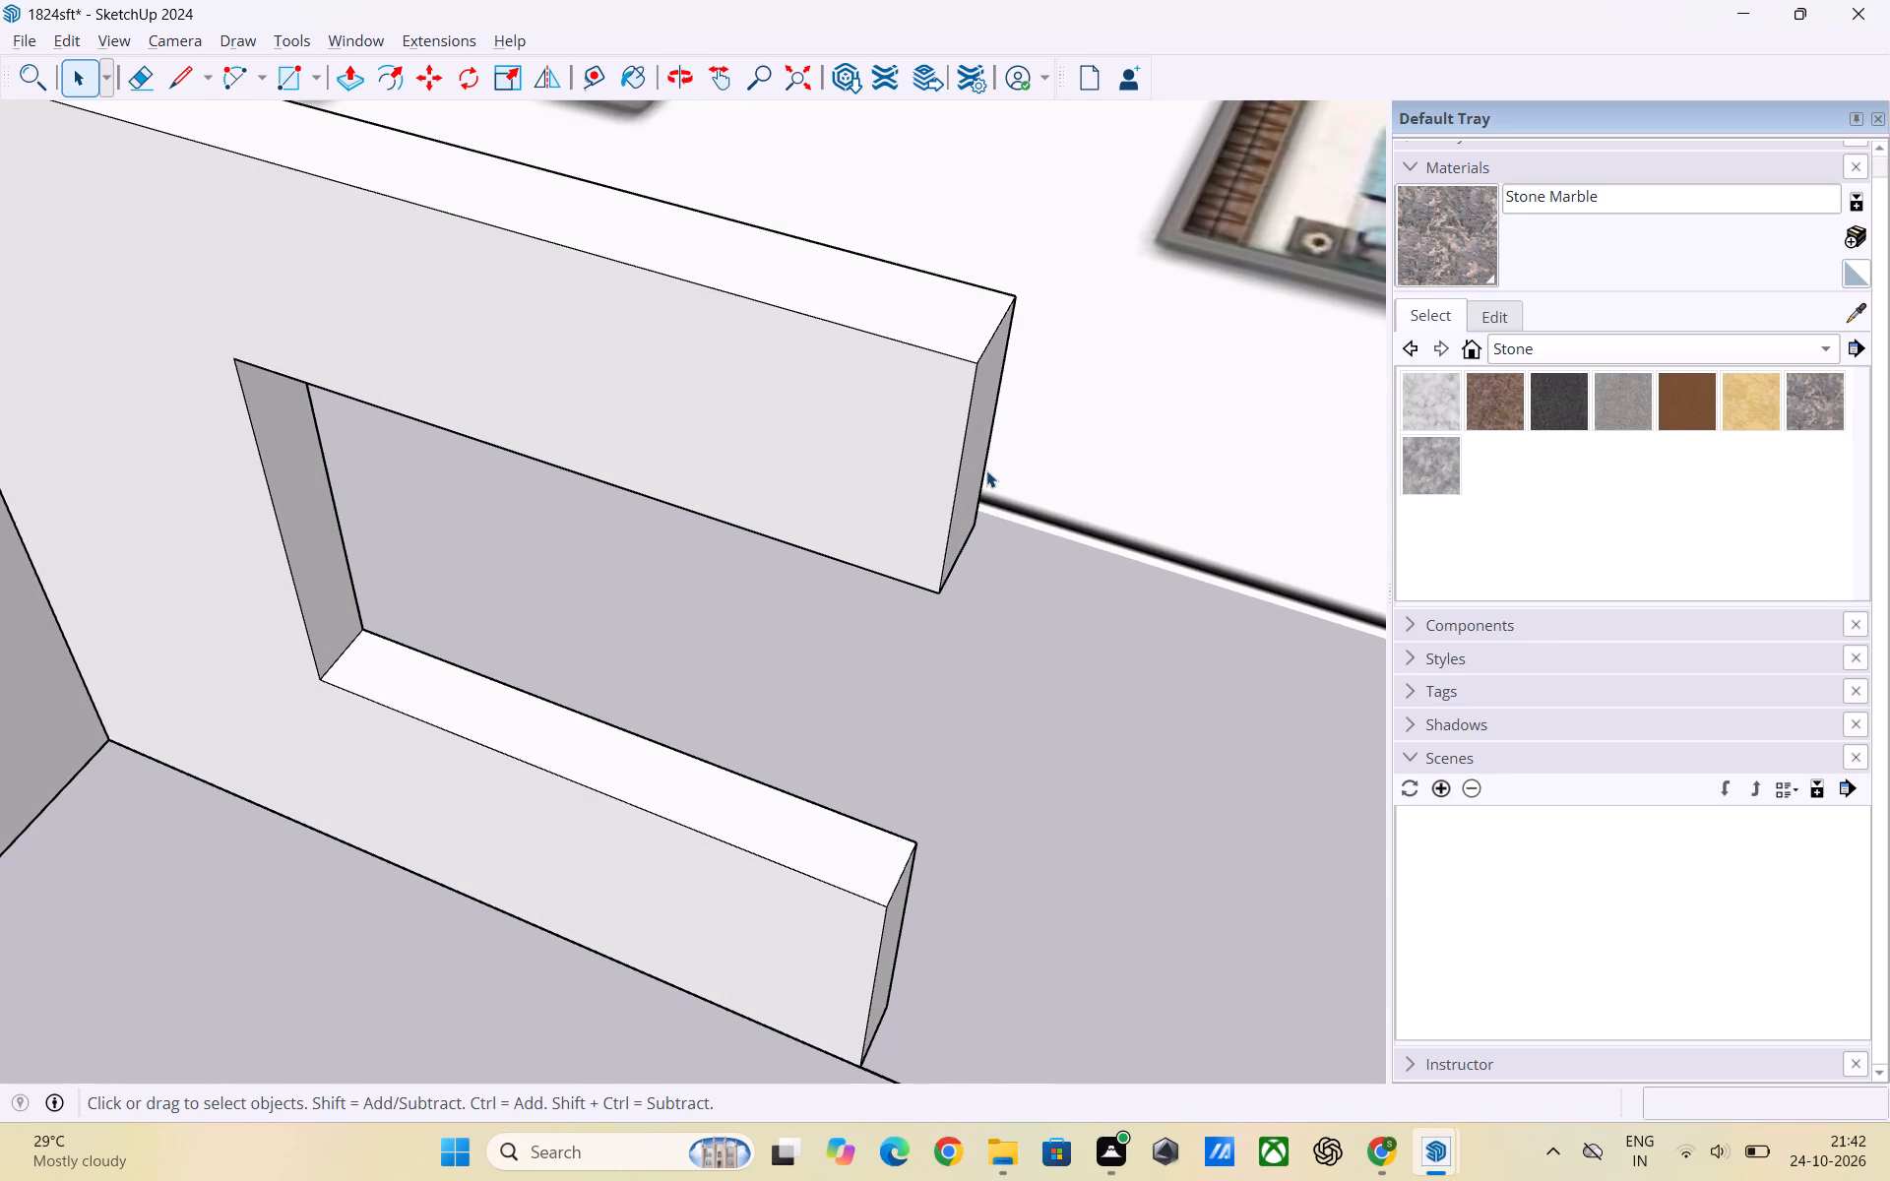
pyautogui.moveTo(856, 758); pyautogui.dragTo(1010, 653, button='middle')
pyautogui.moveTo(977, 700); pyautogui.dragTo(873, 680, button='middle')
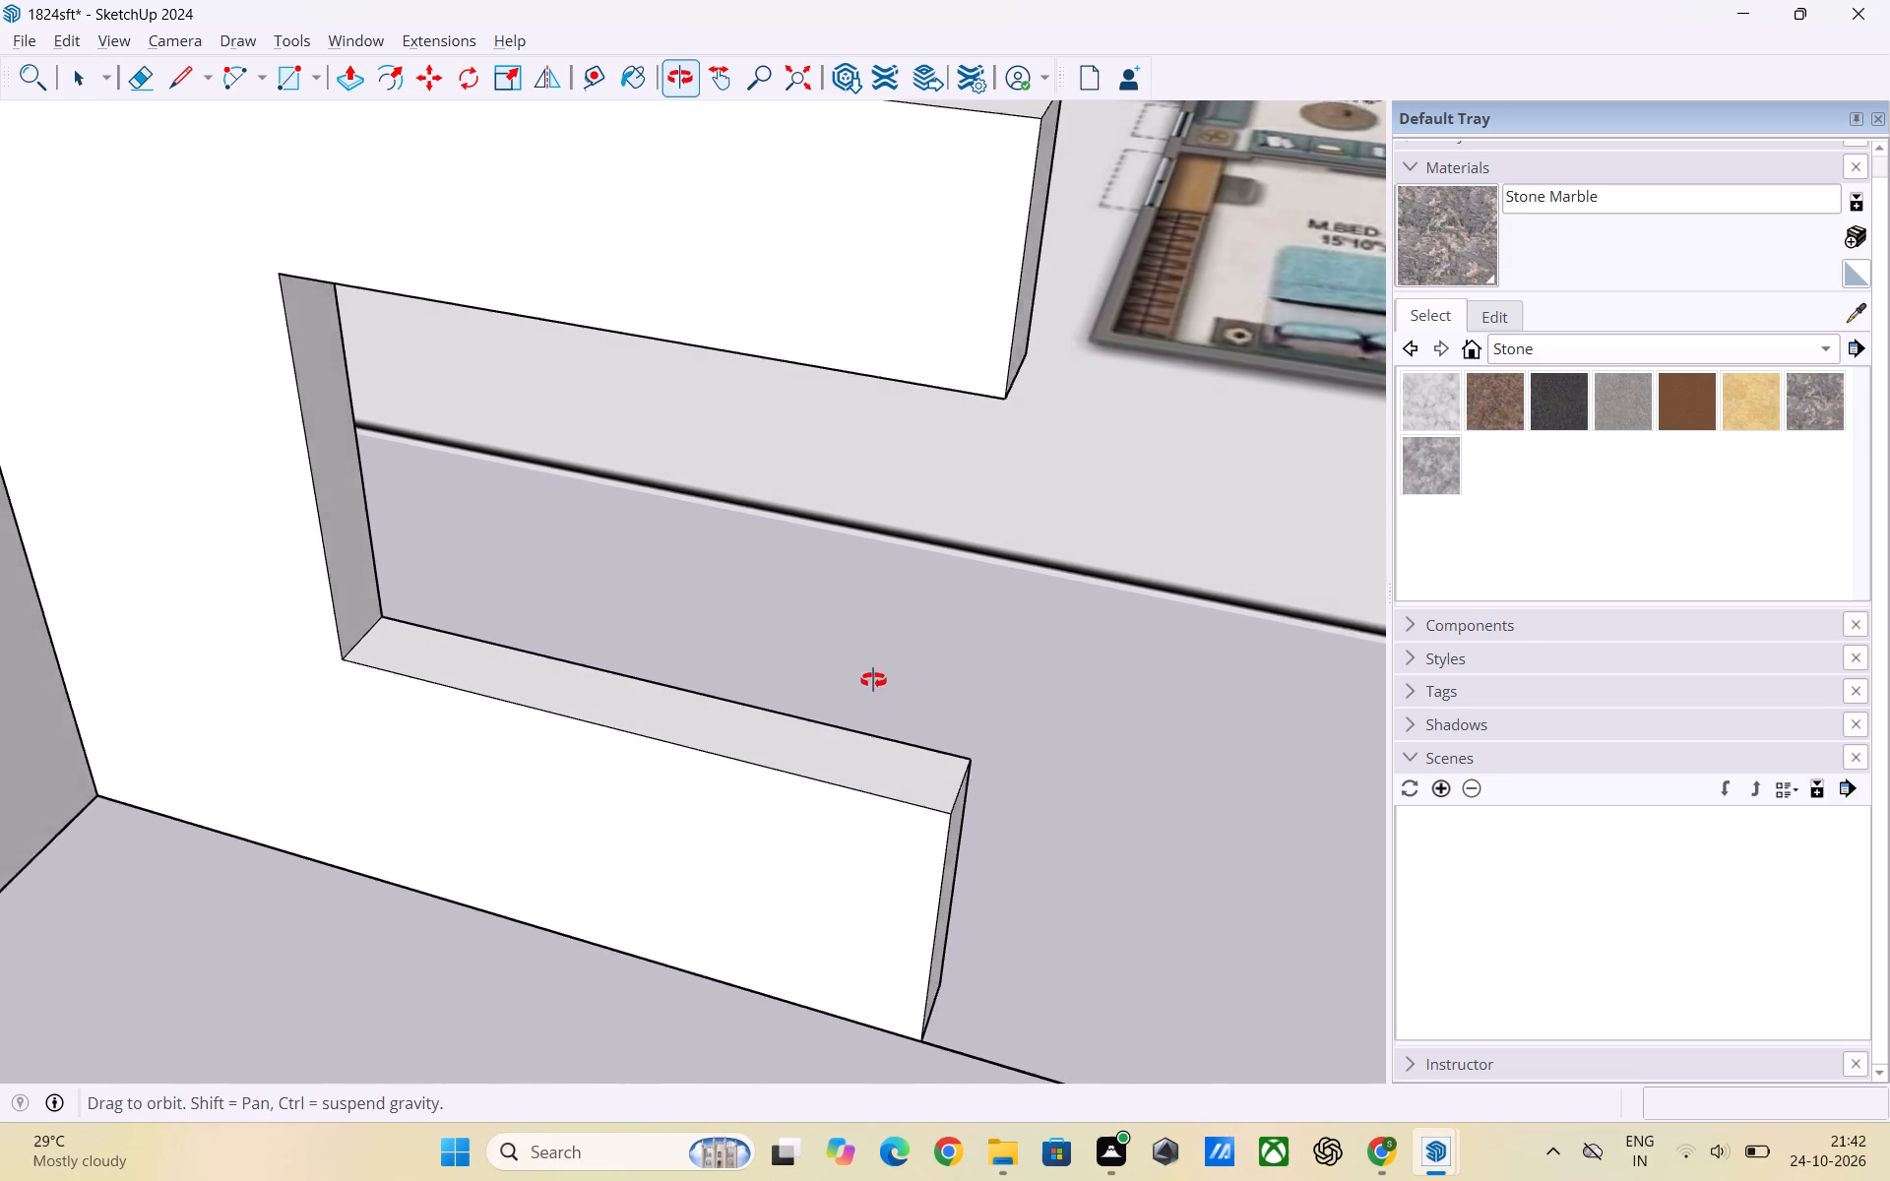
pyautogui.moveTo(873, 680); pyautogui.dragTo(857, 678, button='middle')
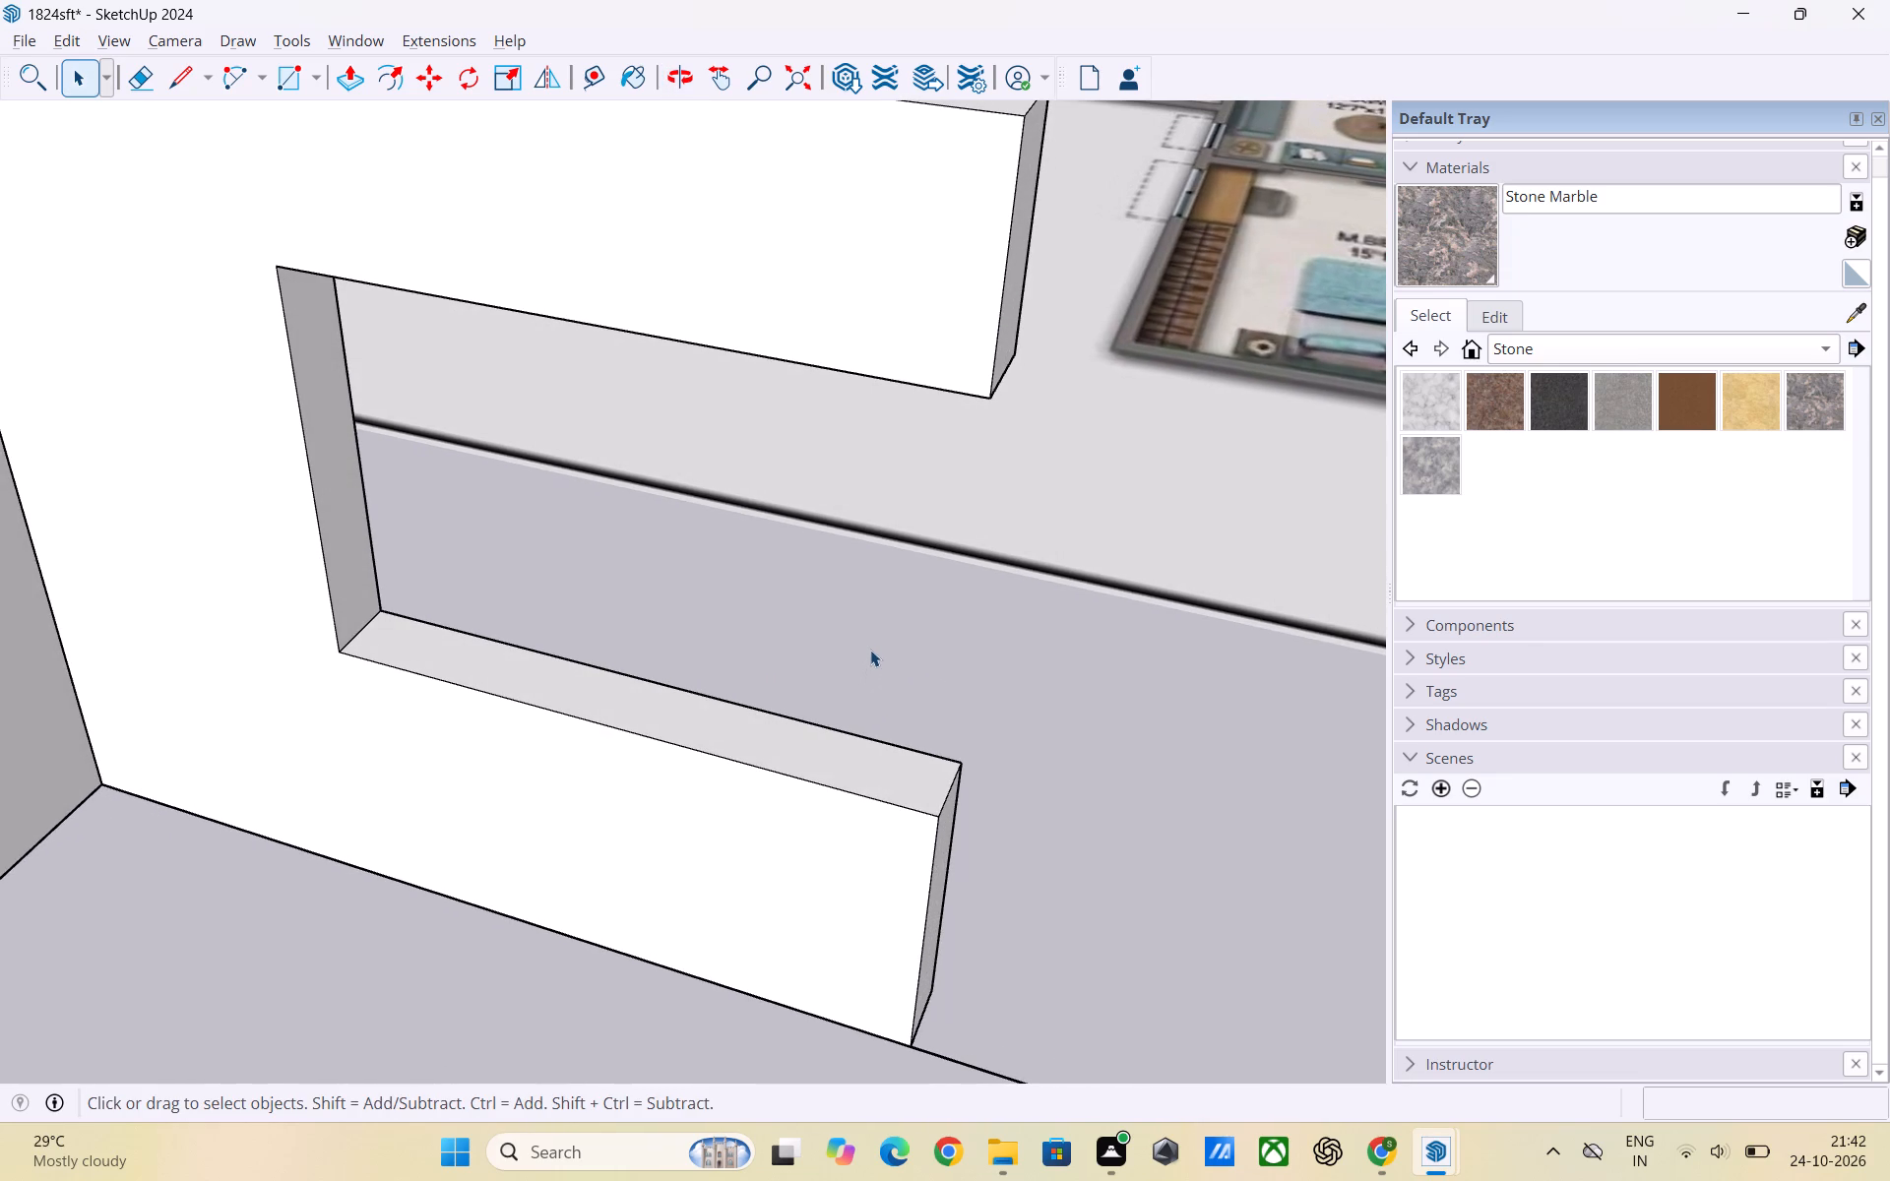
pyautogui.scroll(-1, 904, 779)
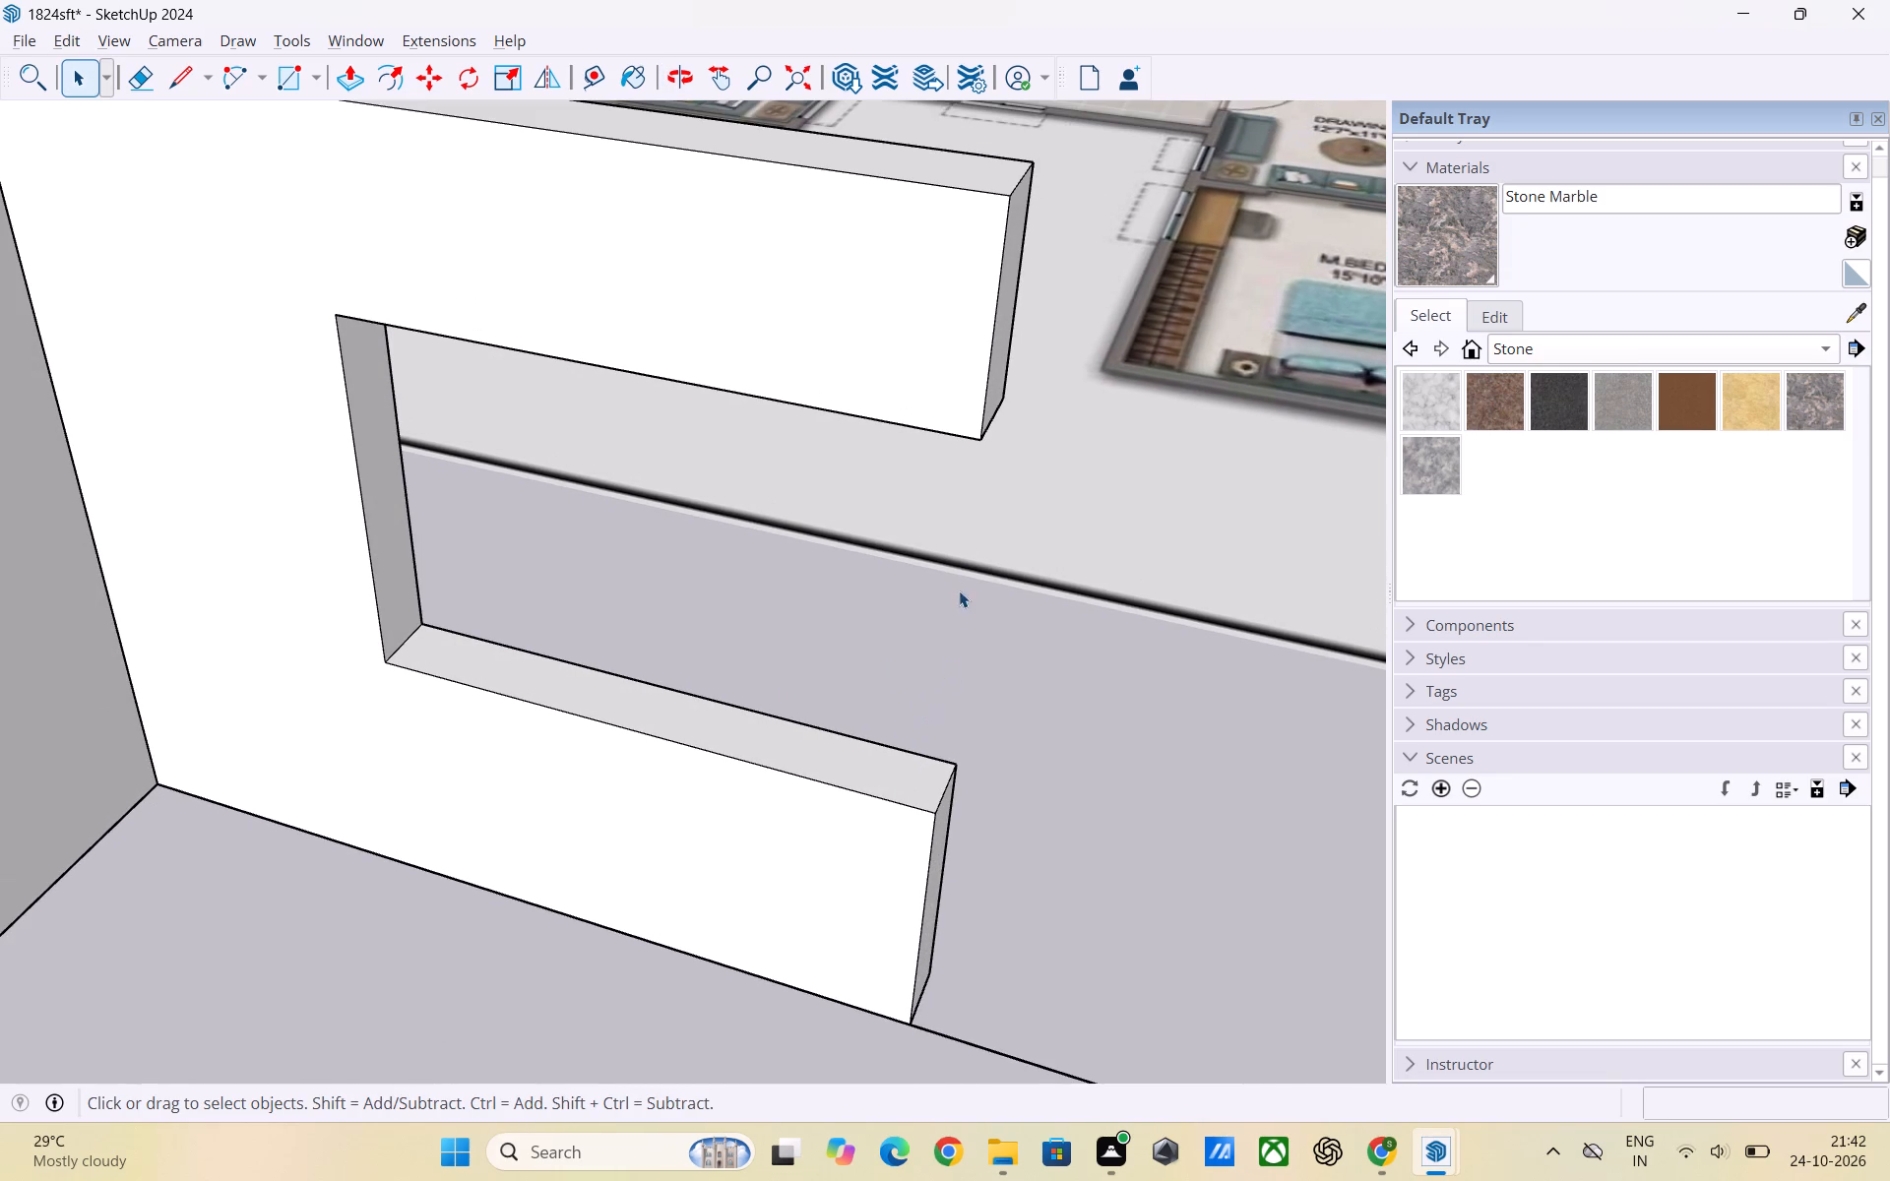
pyautogui.scroll(-1, 1000, 380)
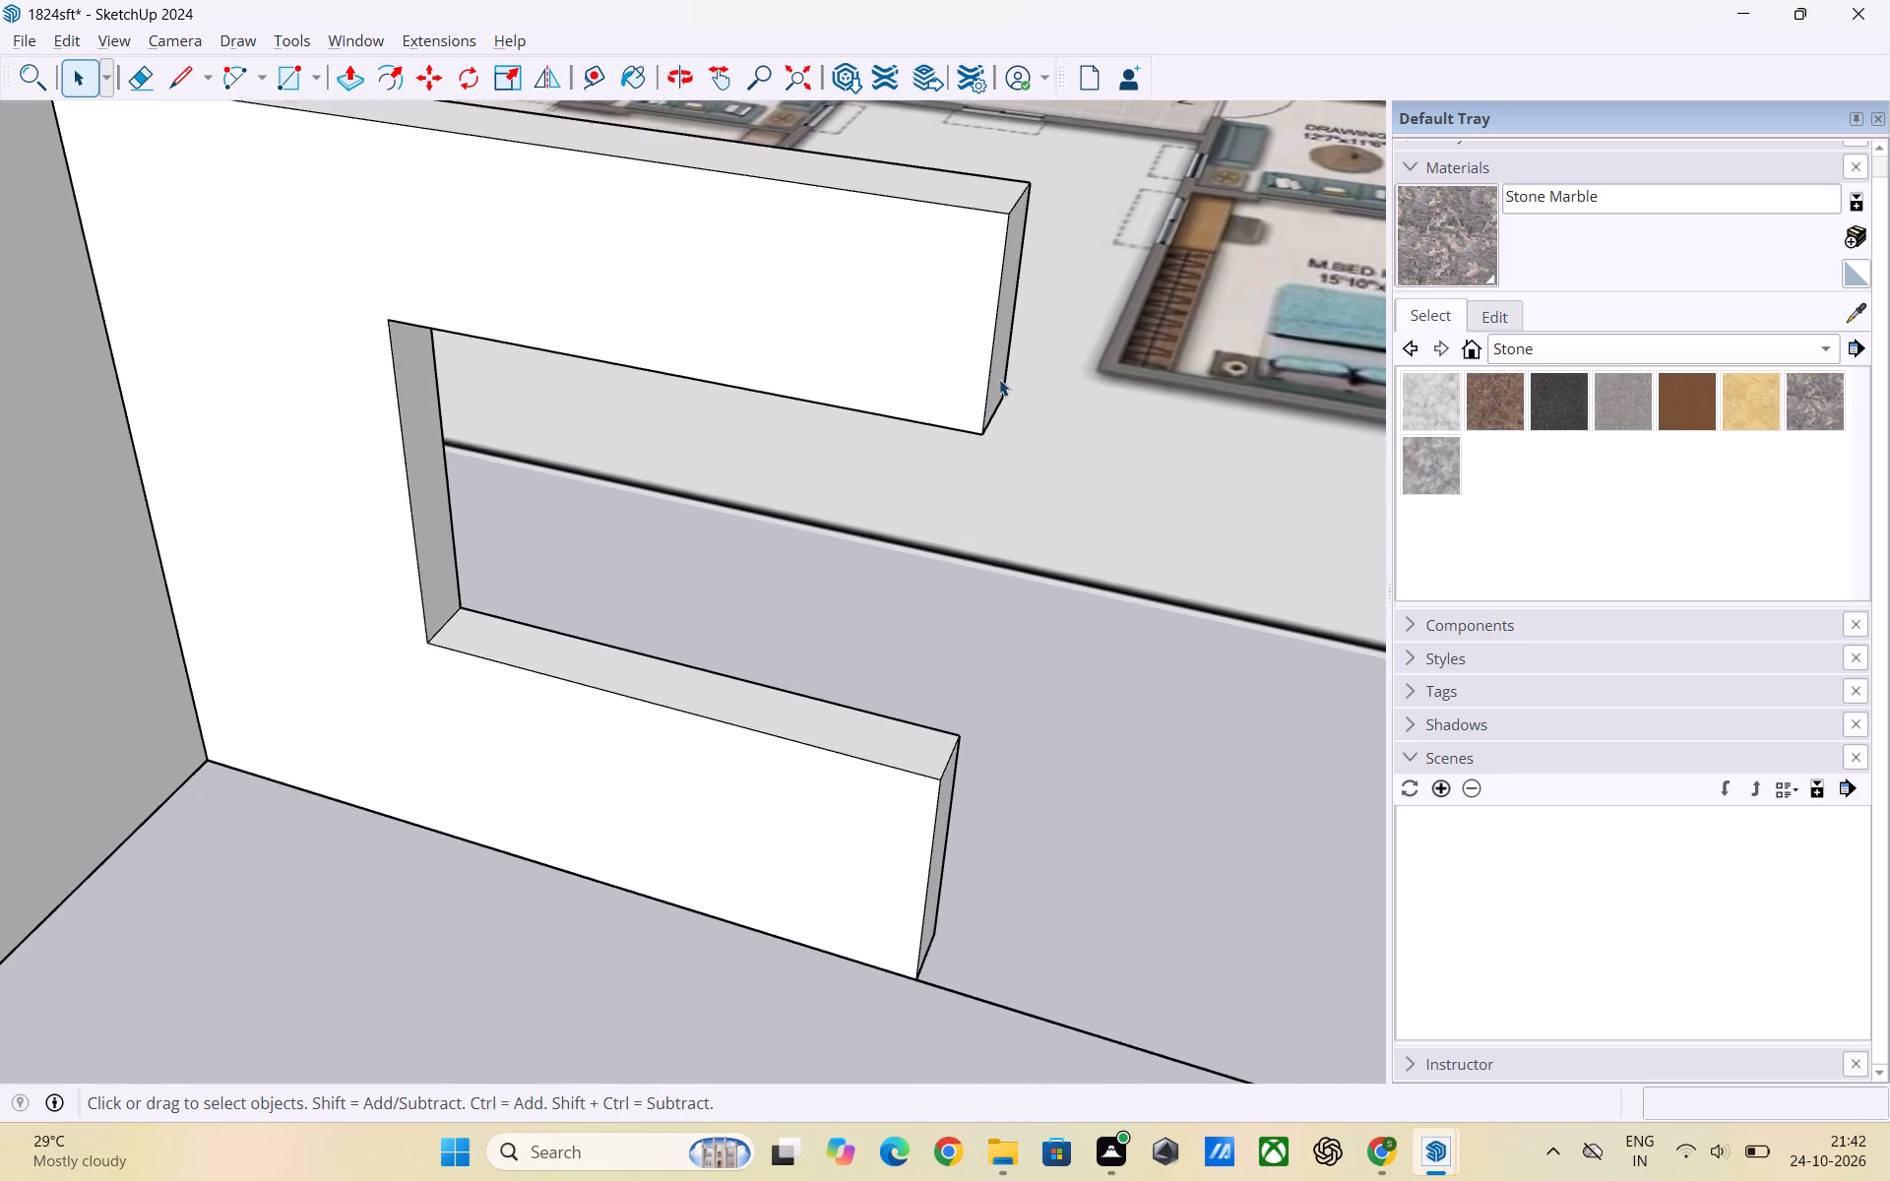
pyautogui.scroll(-2, 999, 379)
pyautogui.moveTo(995, 387); pyautogui.dragTo(769, 402, button='middle')
pyautogui.scroll(-3, 843, 436)
pyautogui.moveTo(838, 470); pyautogui.dragTo(844, 541, button='middle')
pyautogui.scroll(-1, 838, 489)
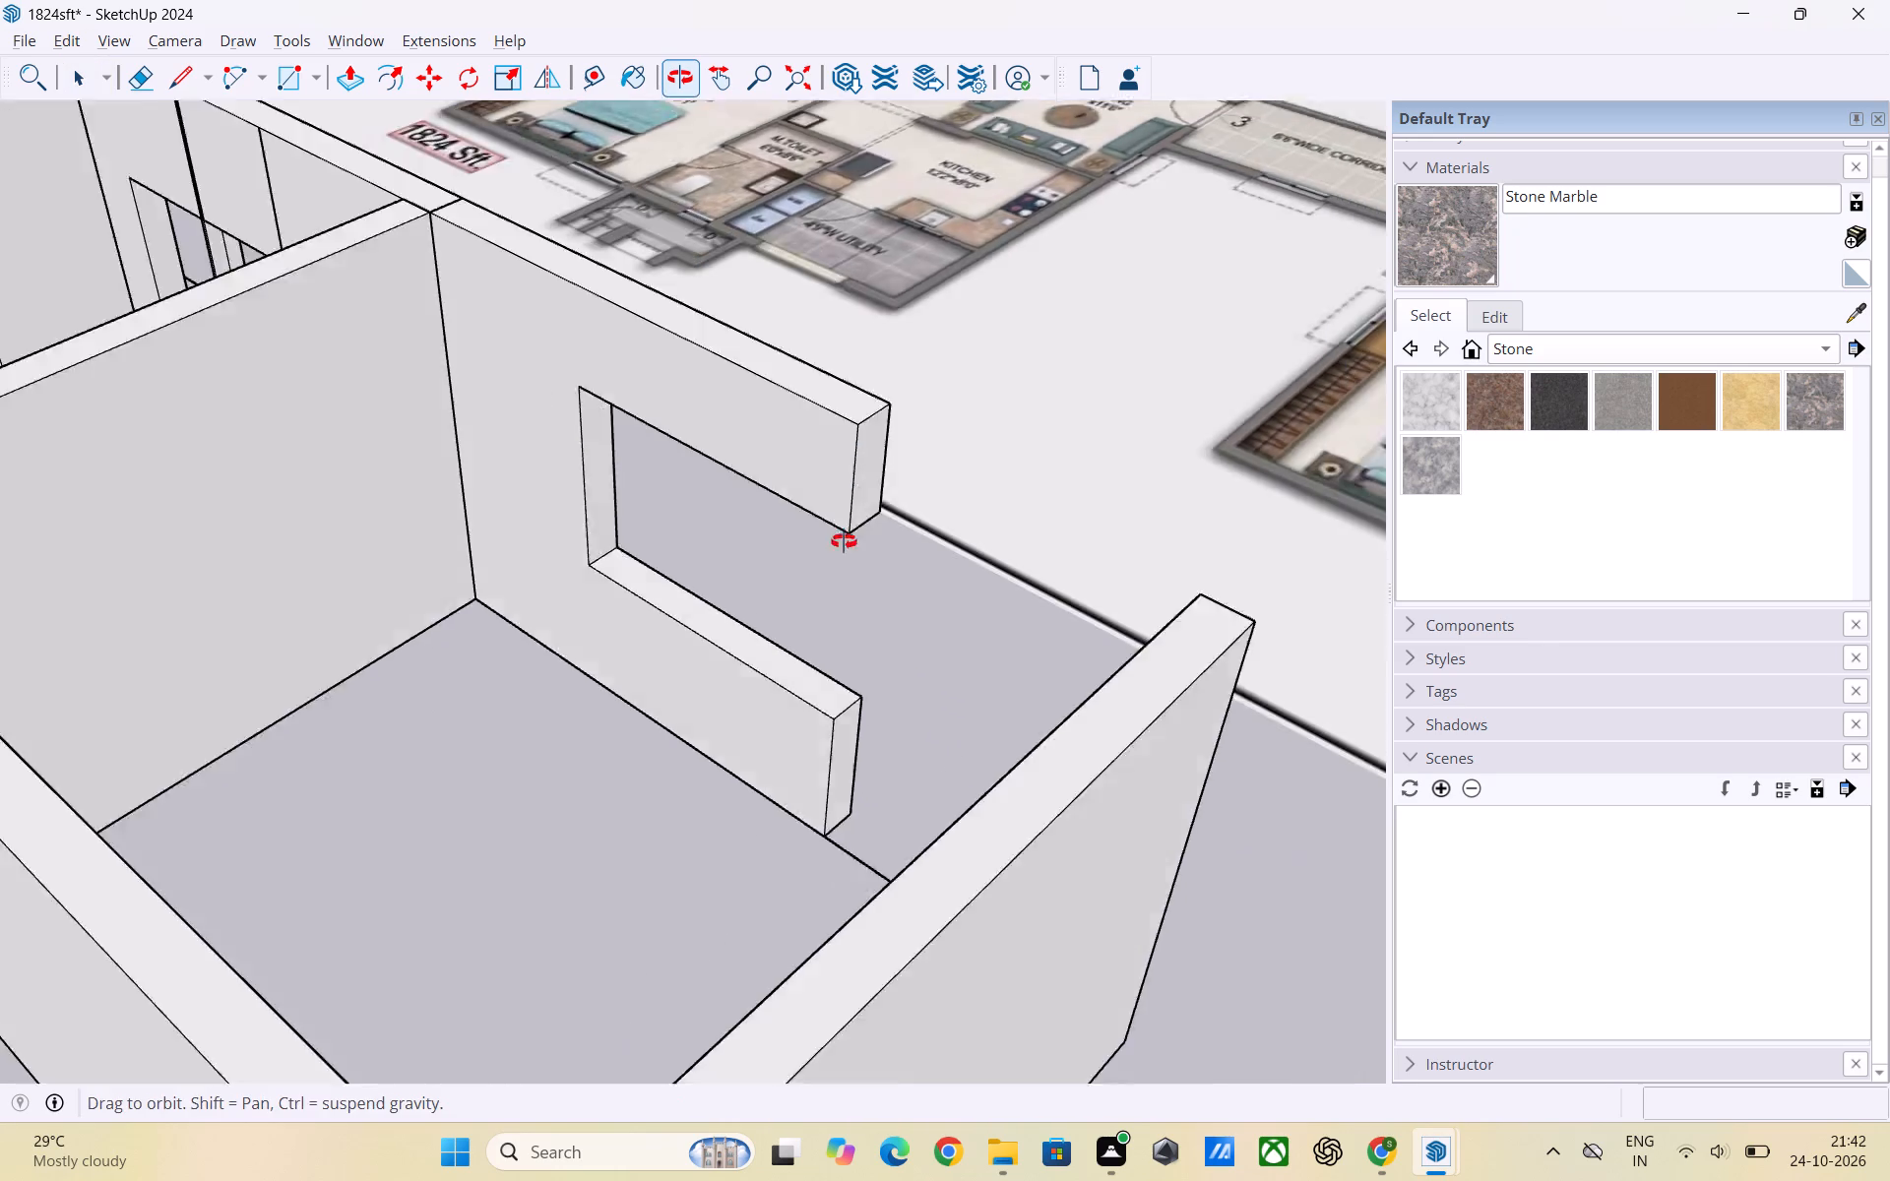
pyautogui.moveTo(844, 541); pyautogui.dragTo(908, 648, button='middle')
pyautogui.scroll(2, 814, 698)
pyautogui.moveTo(840, 697); pyautogui.dragTo(796, 605, button='middle')
pyautogui.scroll(1, 796, 605)
pyautogui.scroll(-3, 949, 604)
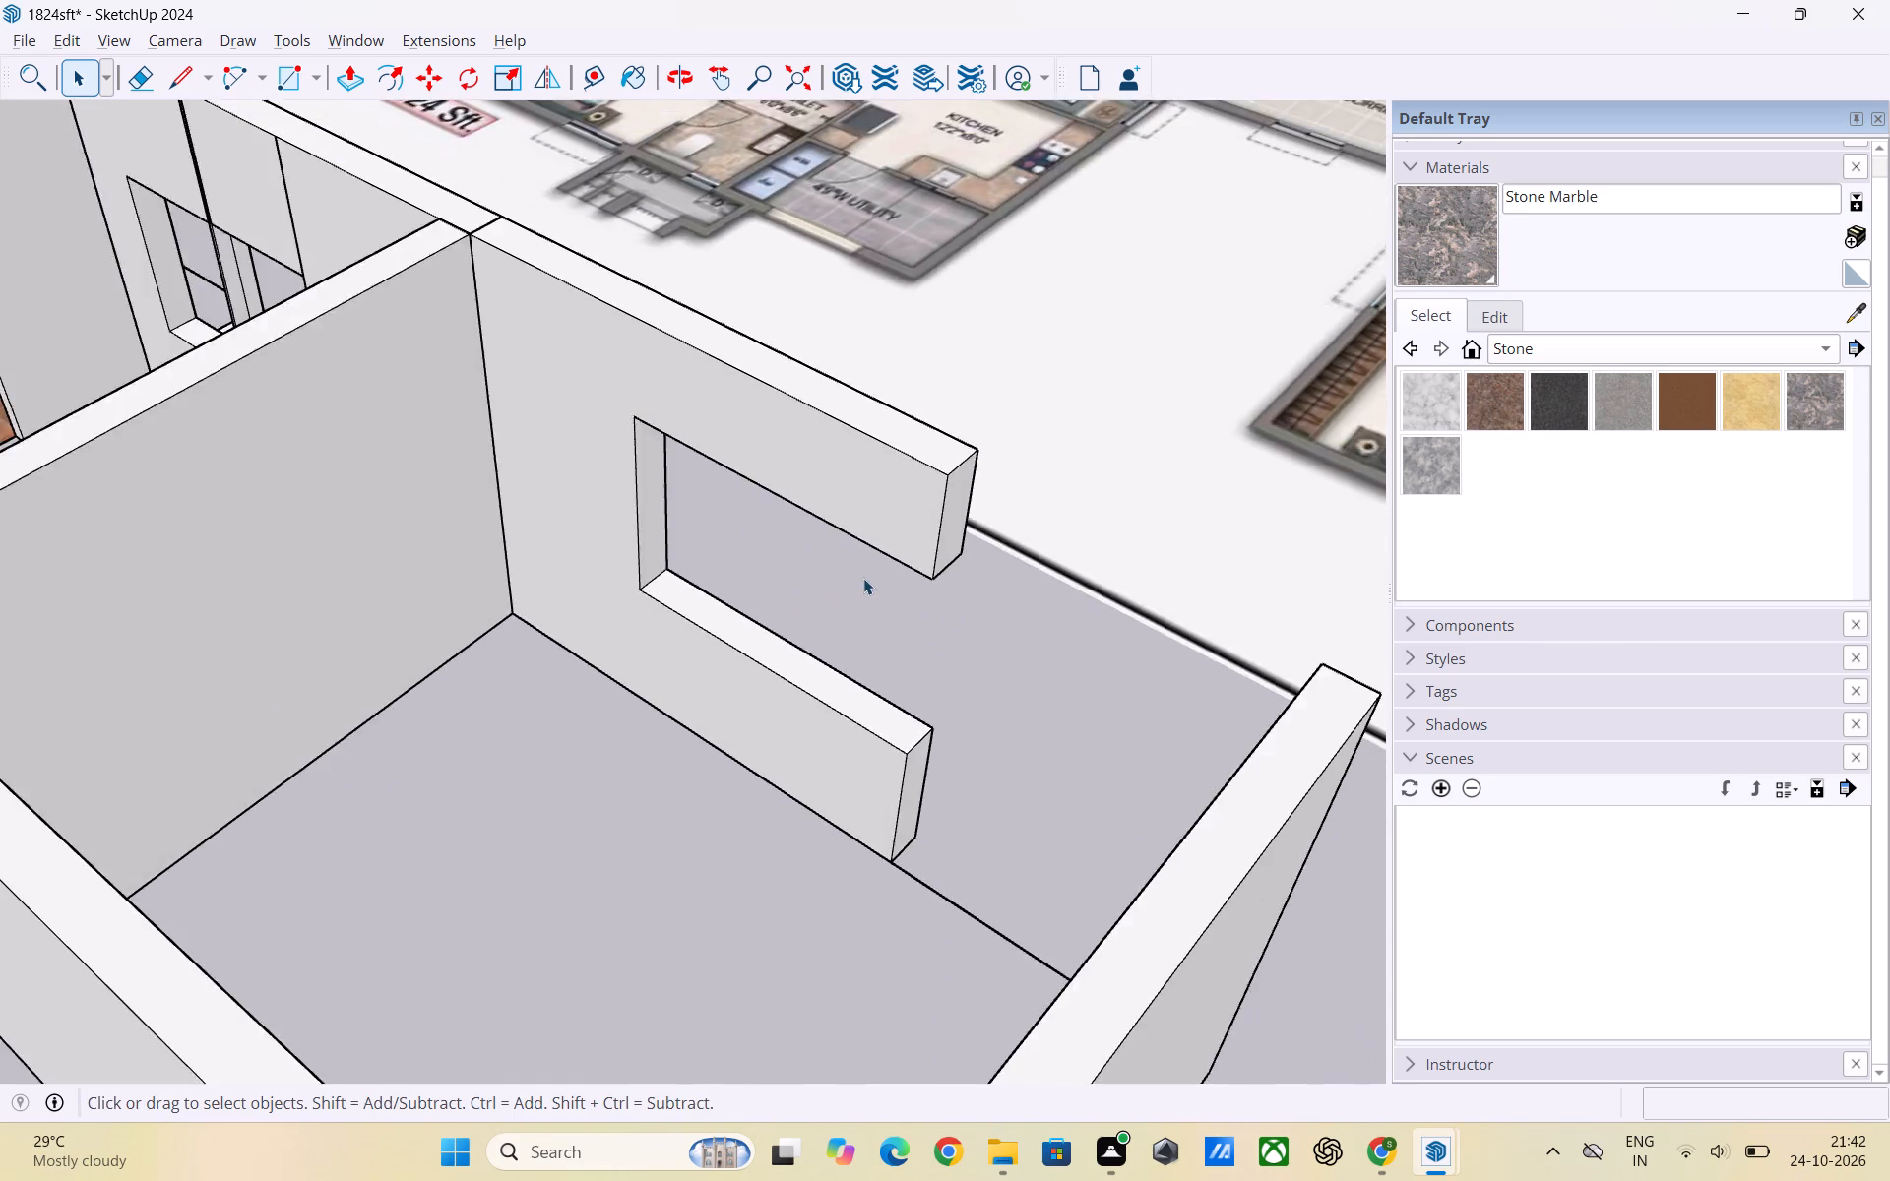
# Push/Pull the end face of the sill section below the window across the gap to the adjacent wall's corner.
pyautogui.scroll(-3, 863, 578)
pyautogui.moveTo(1013, 631); pyautogui.dragTo(452, 655, button='middle')
pyautogui.scroll(-3, 751, 630)
pyautogui.moveTo(686, 697); pyautogui.dragTo(432, 694, button='middle')
pyautogui.scroll(1, 416, 680)
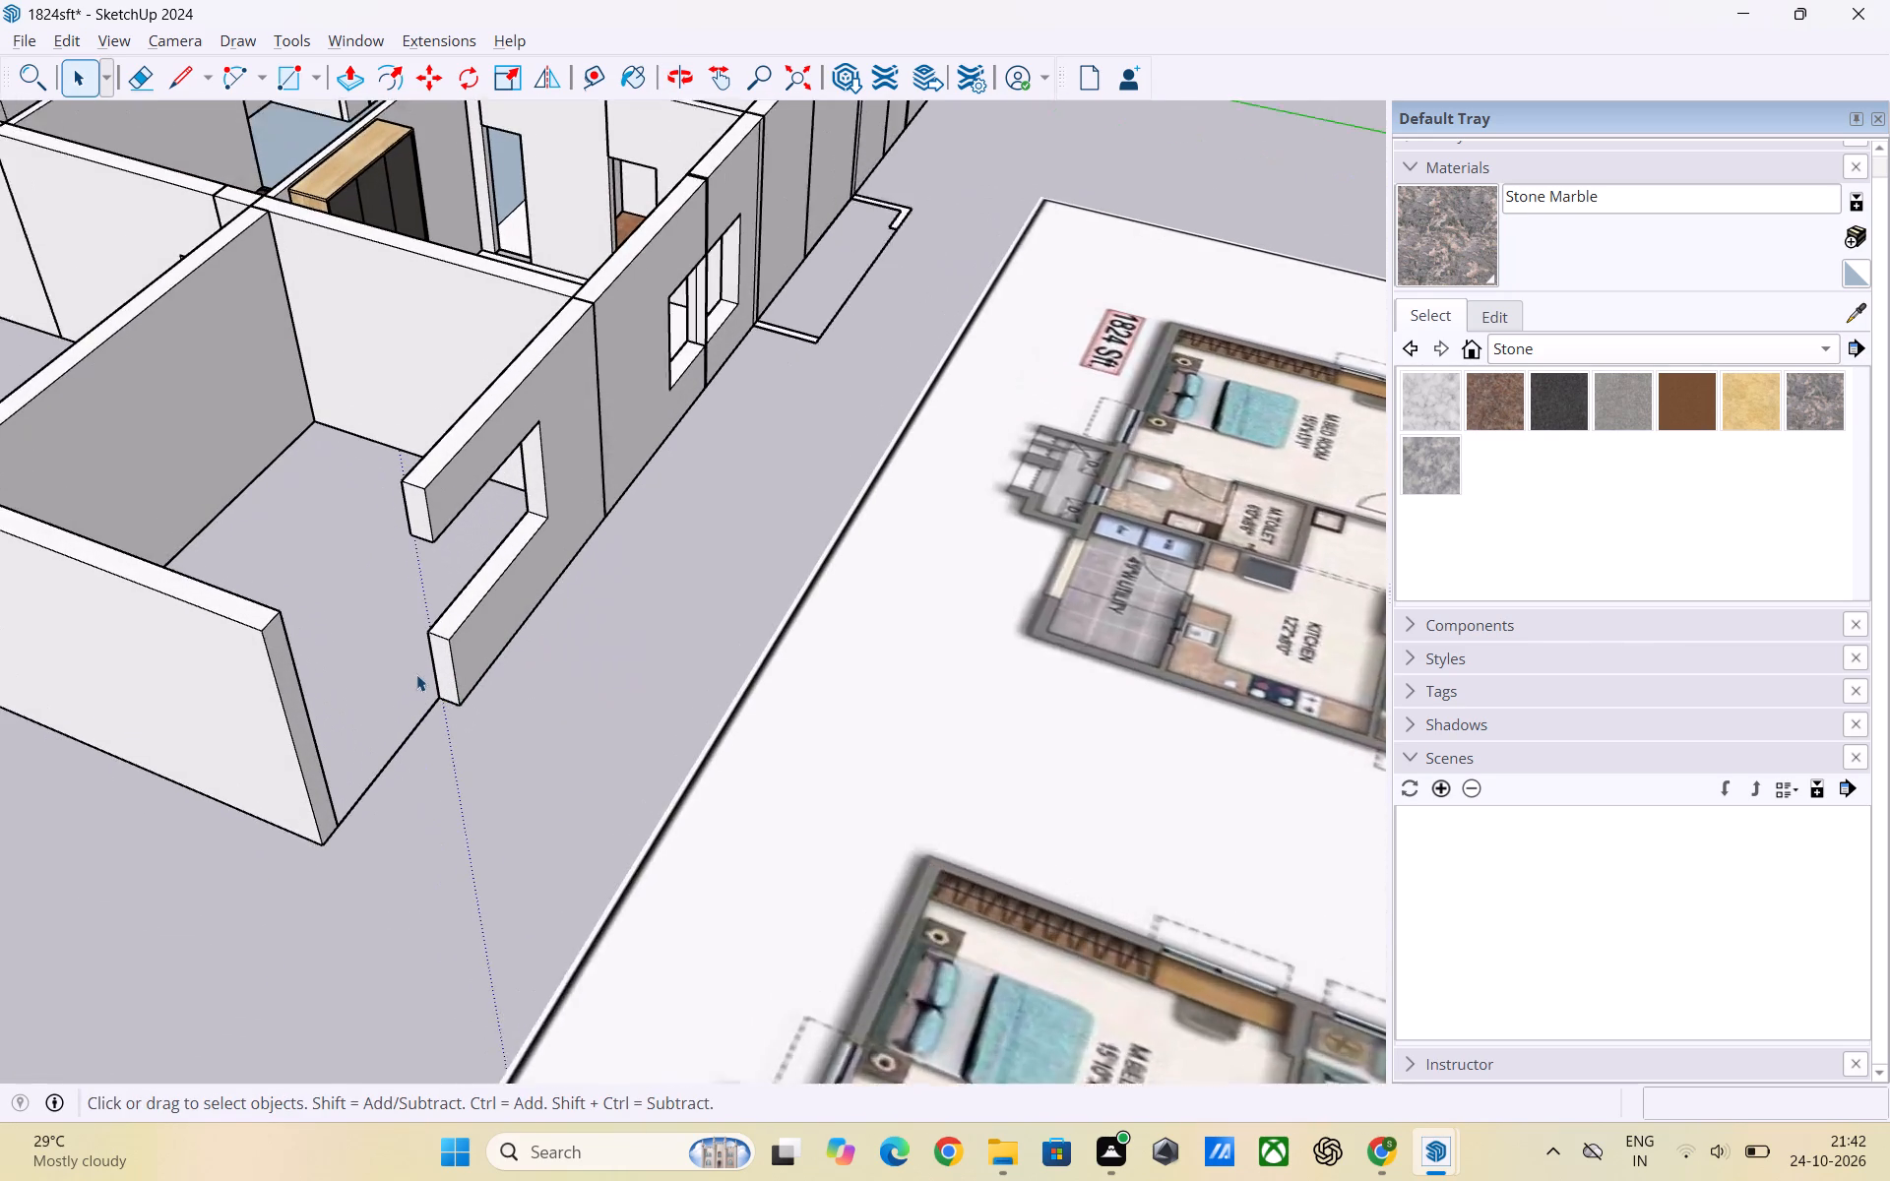
pyautogui.scroll(1, 416, 674)
pyautogui.click(447, 660)
pyautogui.tripleClick(445, 660)
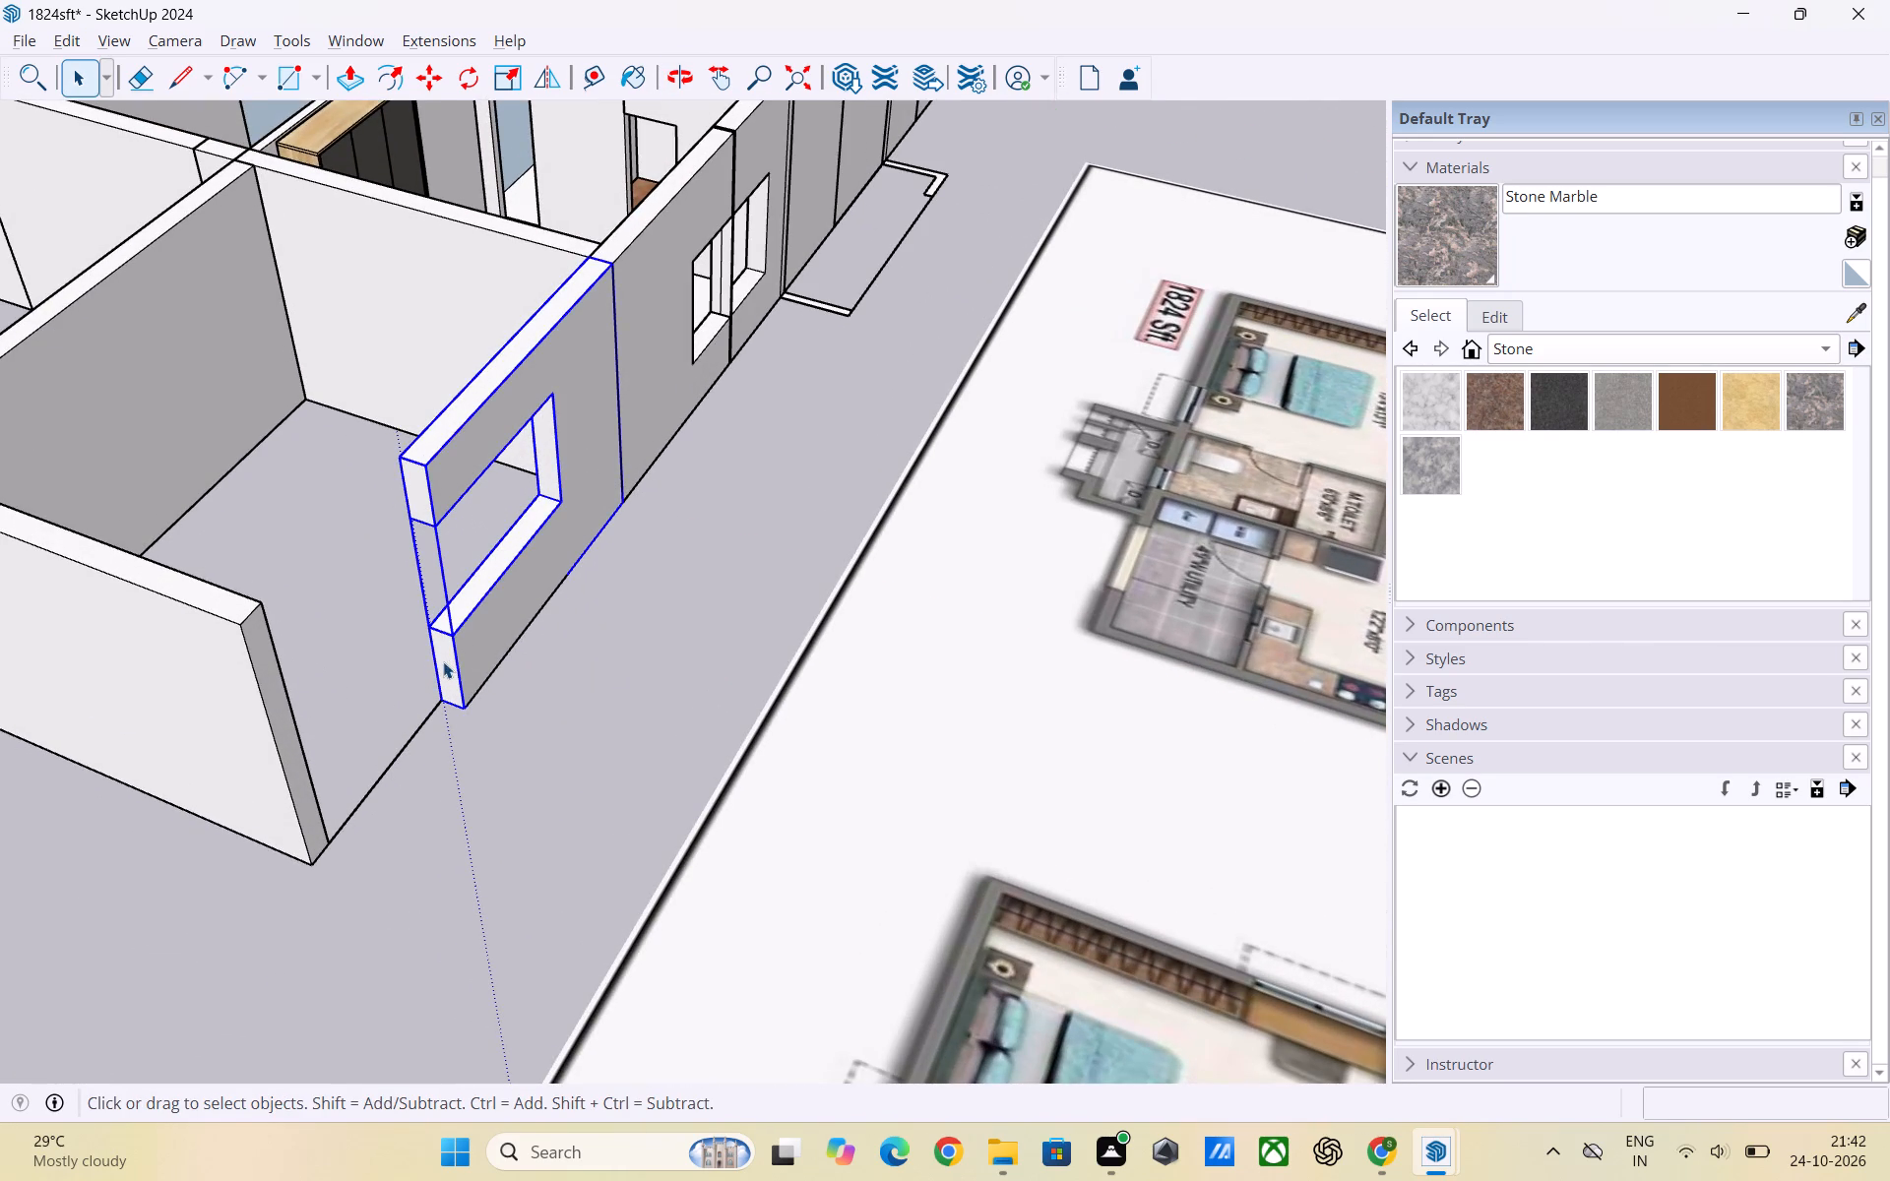
pyautogui.click(443, 661)
pyautogui.press('p')
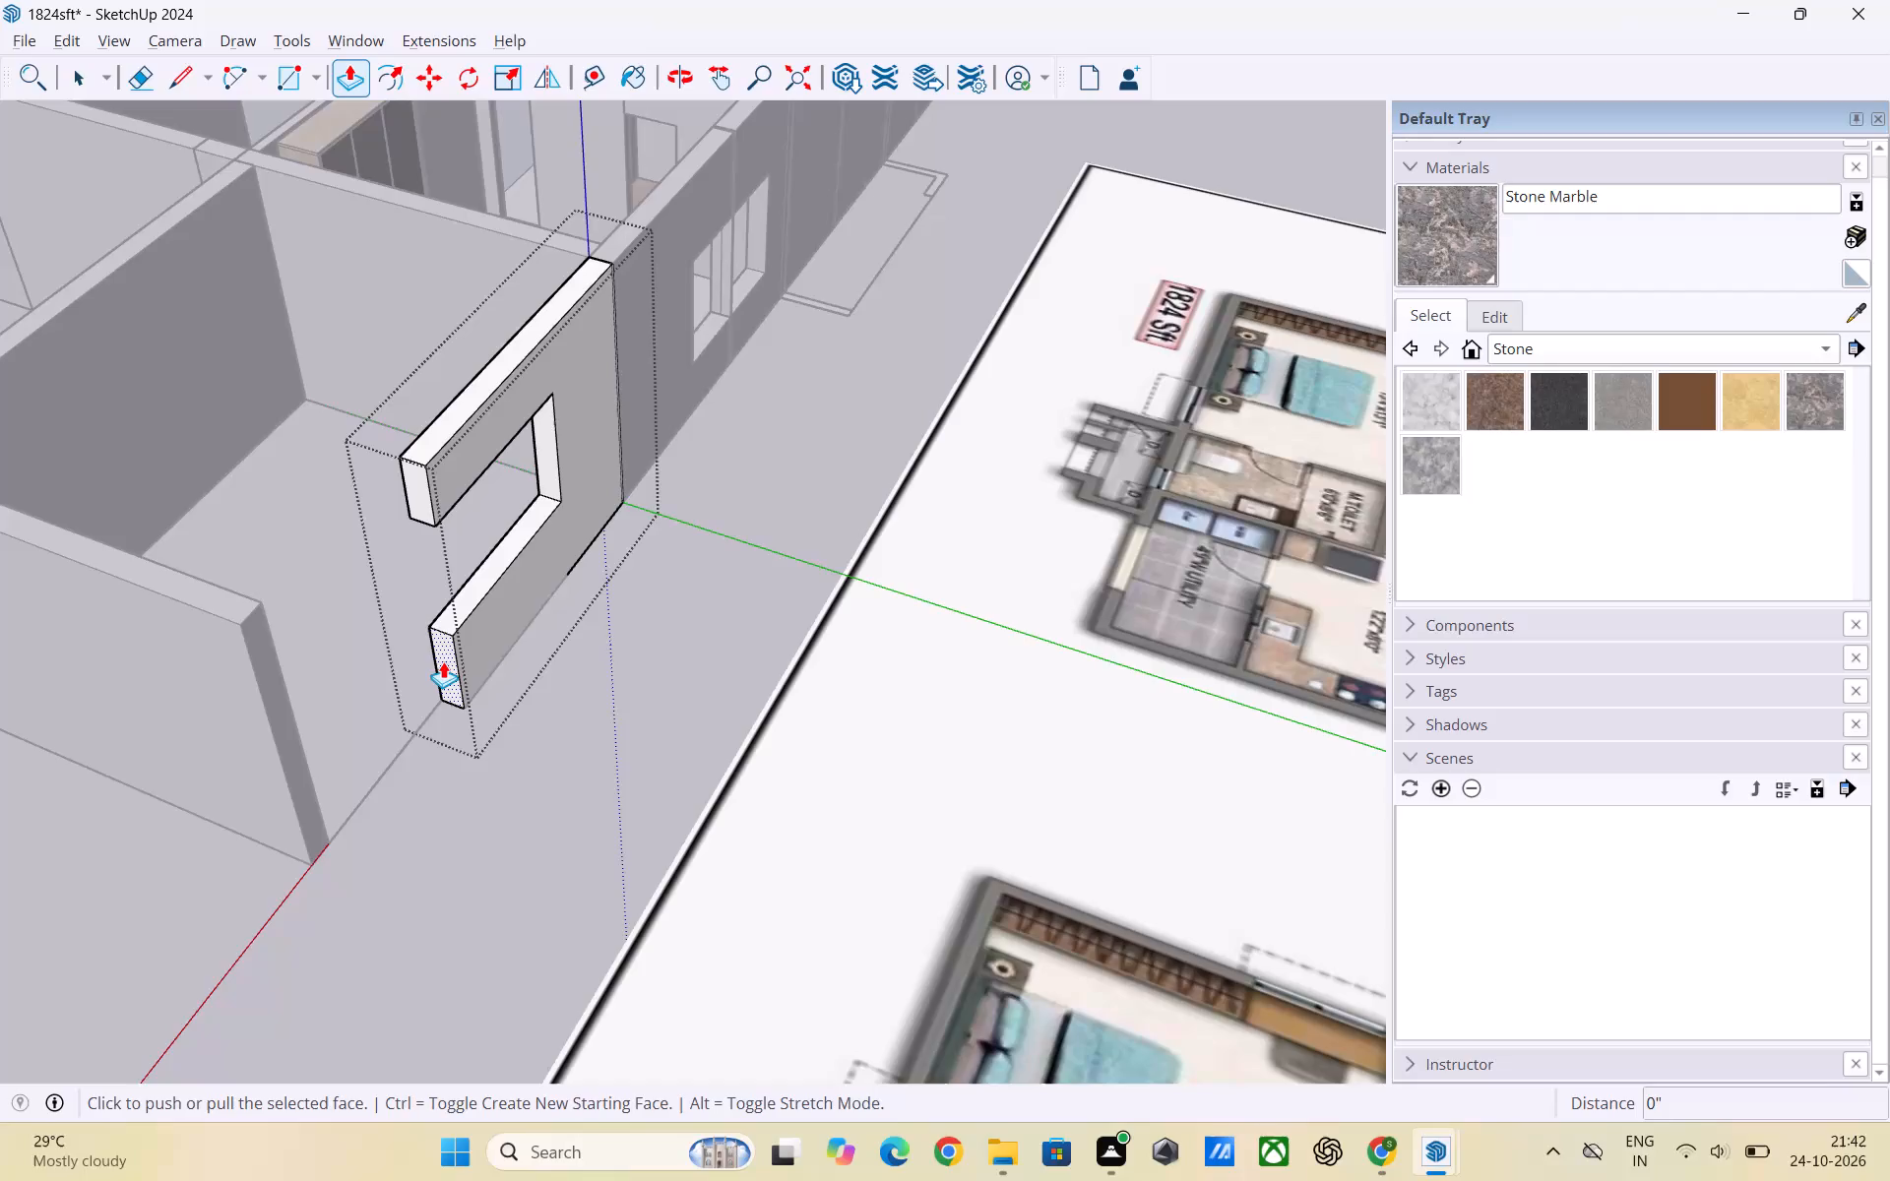
pyautogui.click(443, 661)
pyautogui.scroll(2, 311, 766)
pyautogui.moveTo(311, 766); pyautogui.dragTo(285, 782, button='middle')
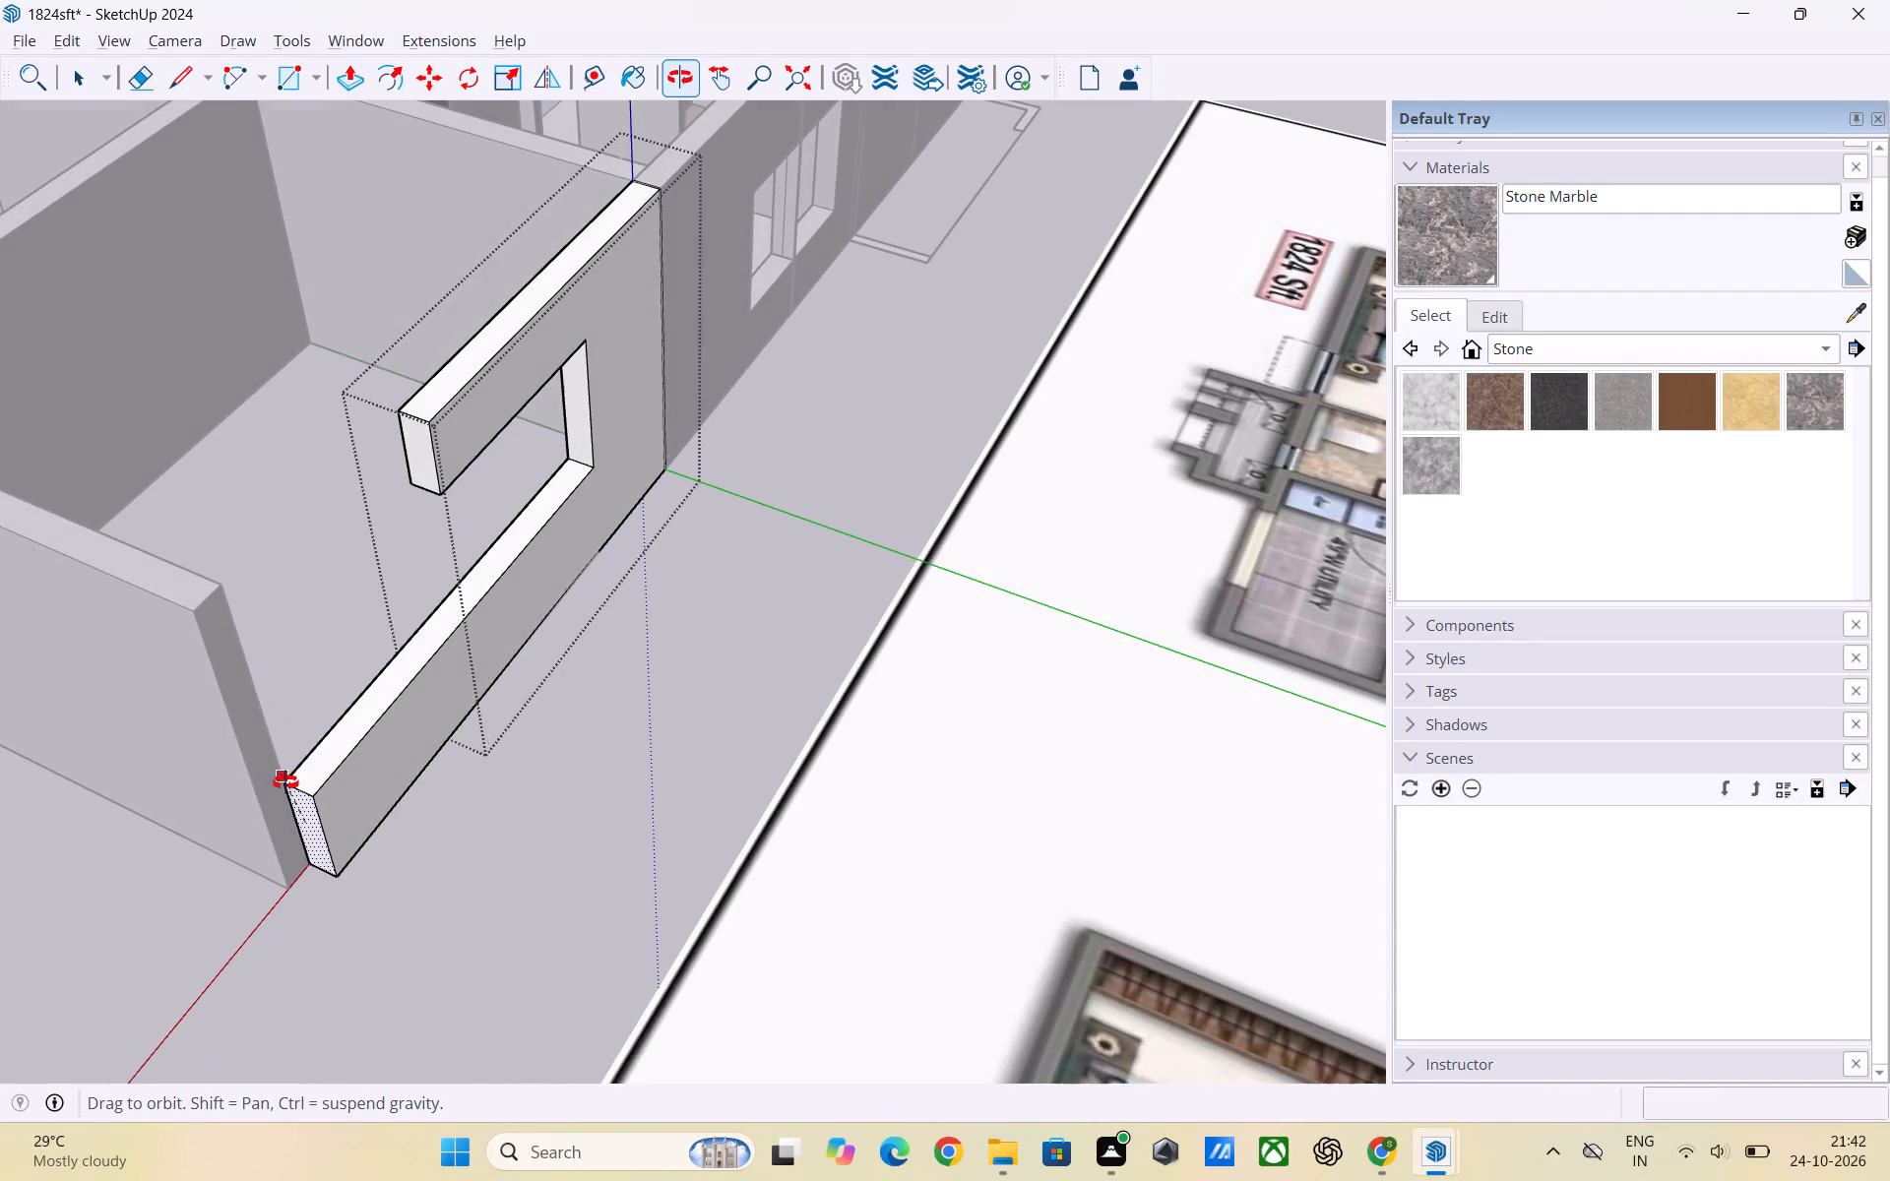
pyautogui.moveTo(285, 782); pyautogui.dragTo(284, 782, button='middle')
pyautogui.click(284, 782)
pyautogui.press('space')
pyautogui.click(535, 827)
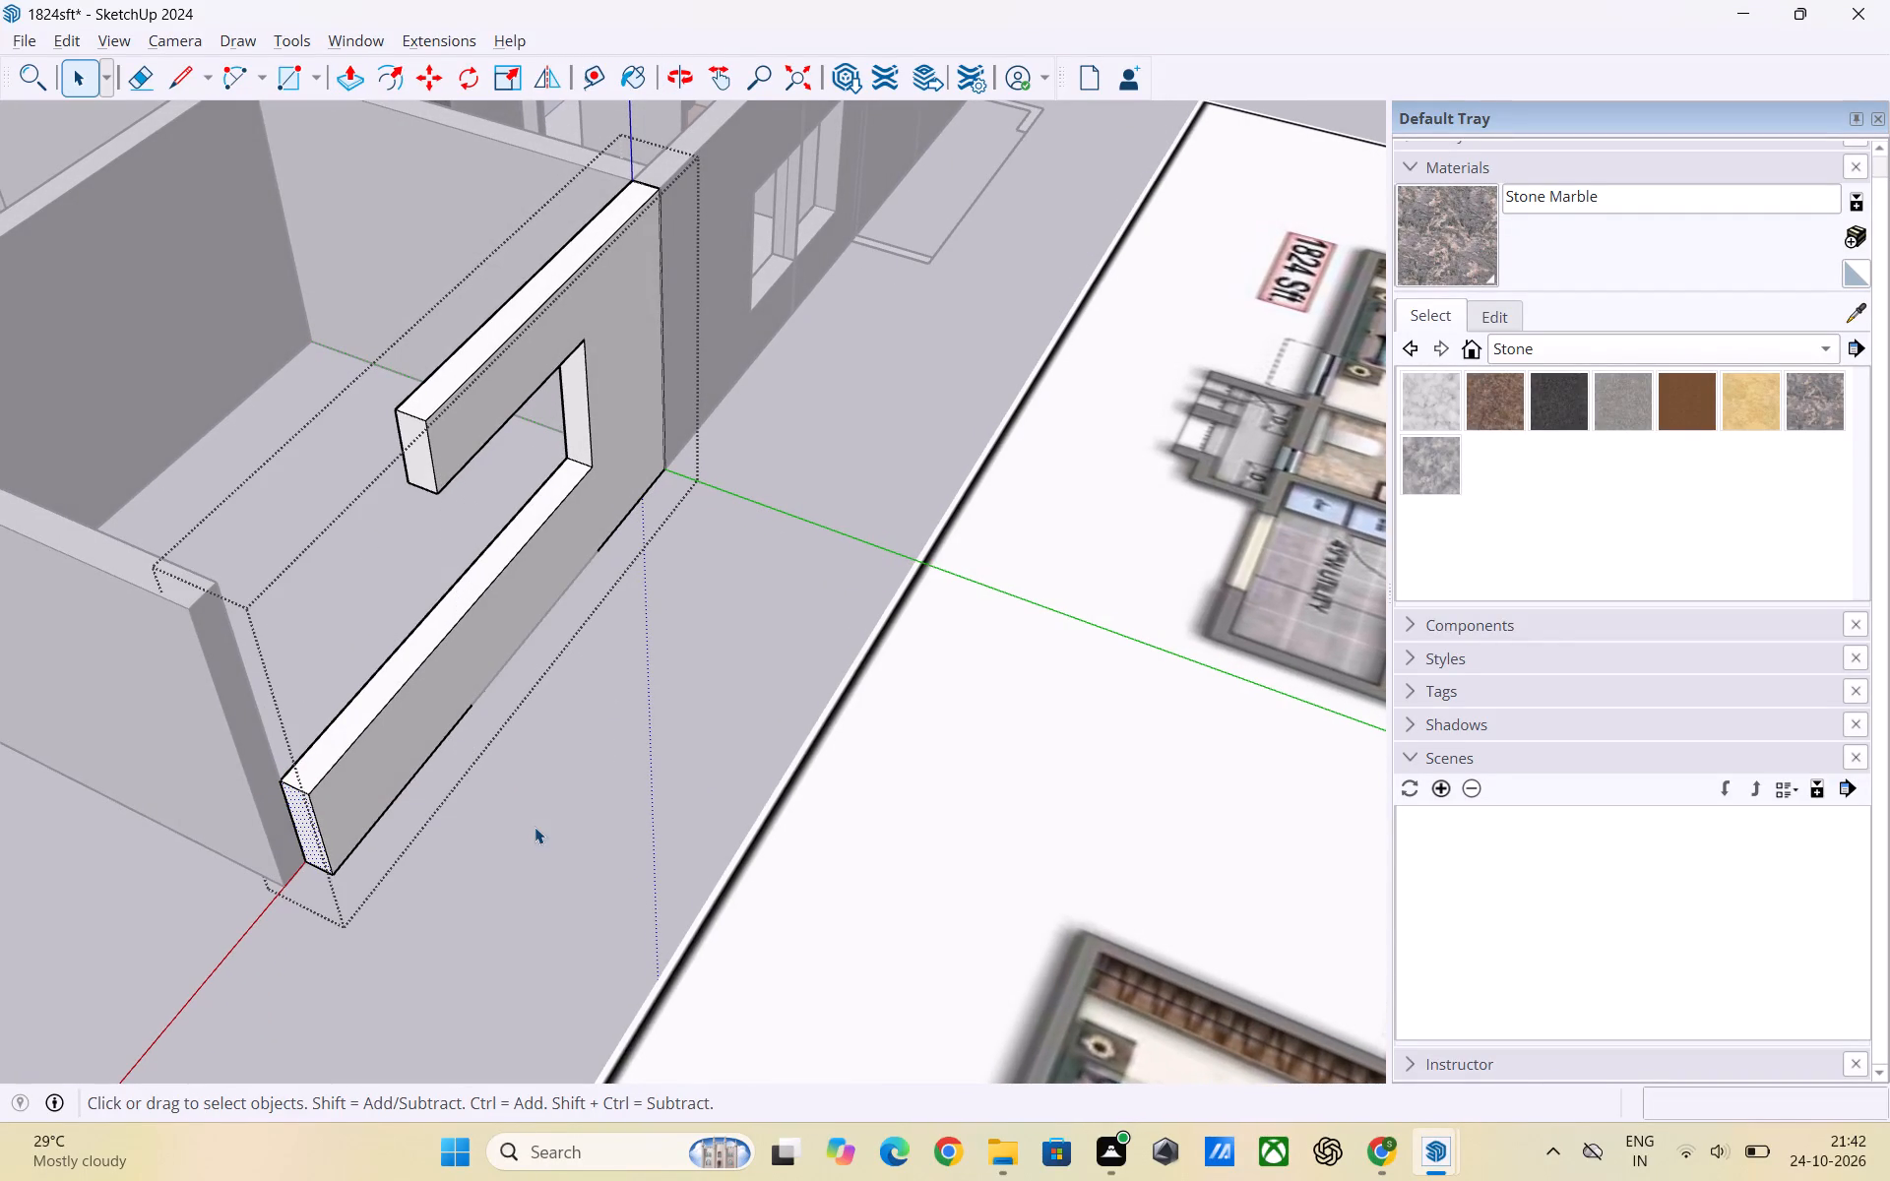
# Push/Pull the end face of the lintel section above the window across the gap to the adjacent wall's corner.
pyautogui.scroll(2, 455, 745)
pyautogui.moveTo(382, 725); pyautogui.dragTo(407, 656, button='middle')
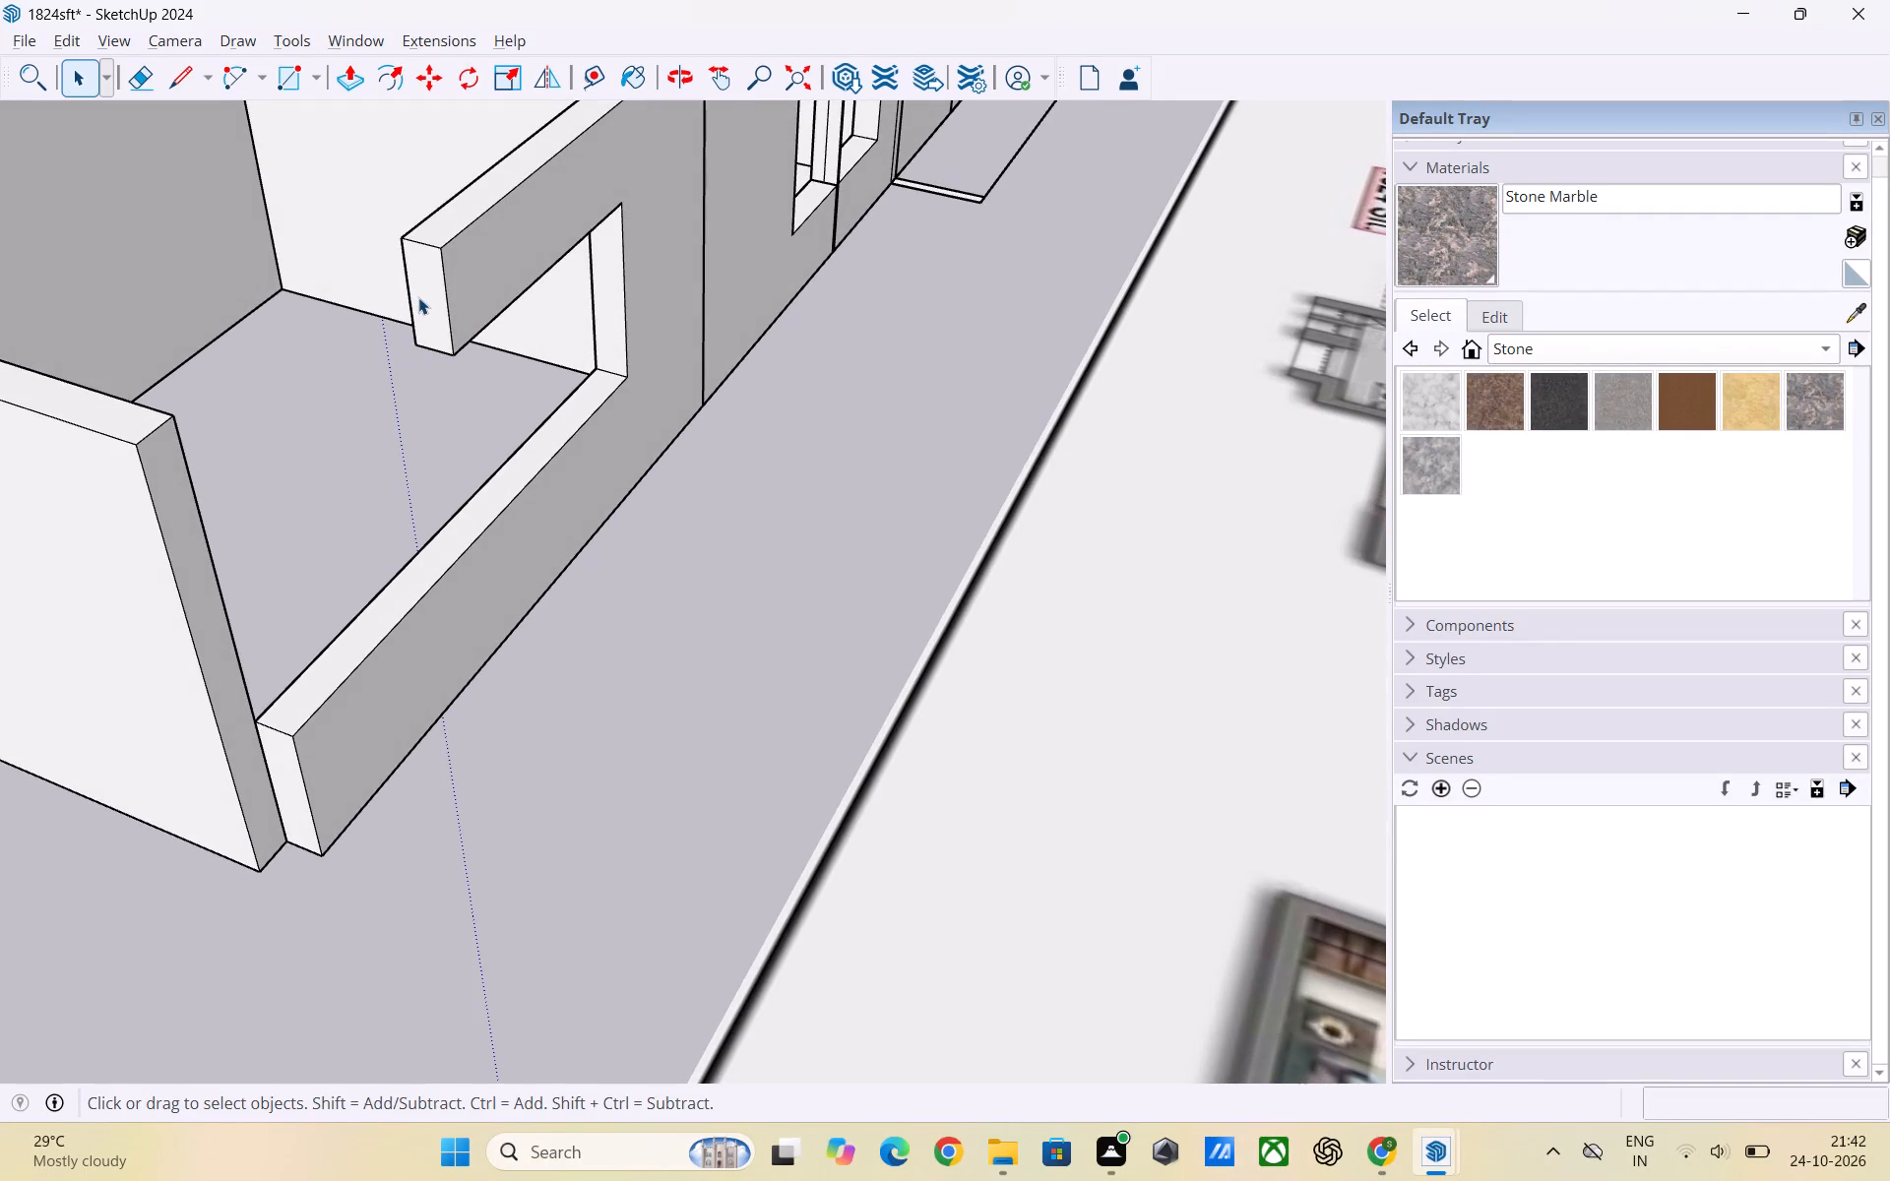
pyautogui.click(427, 295)
pyautogui.tripleClick(428, 295)
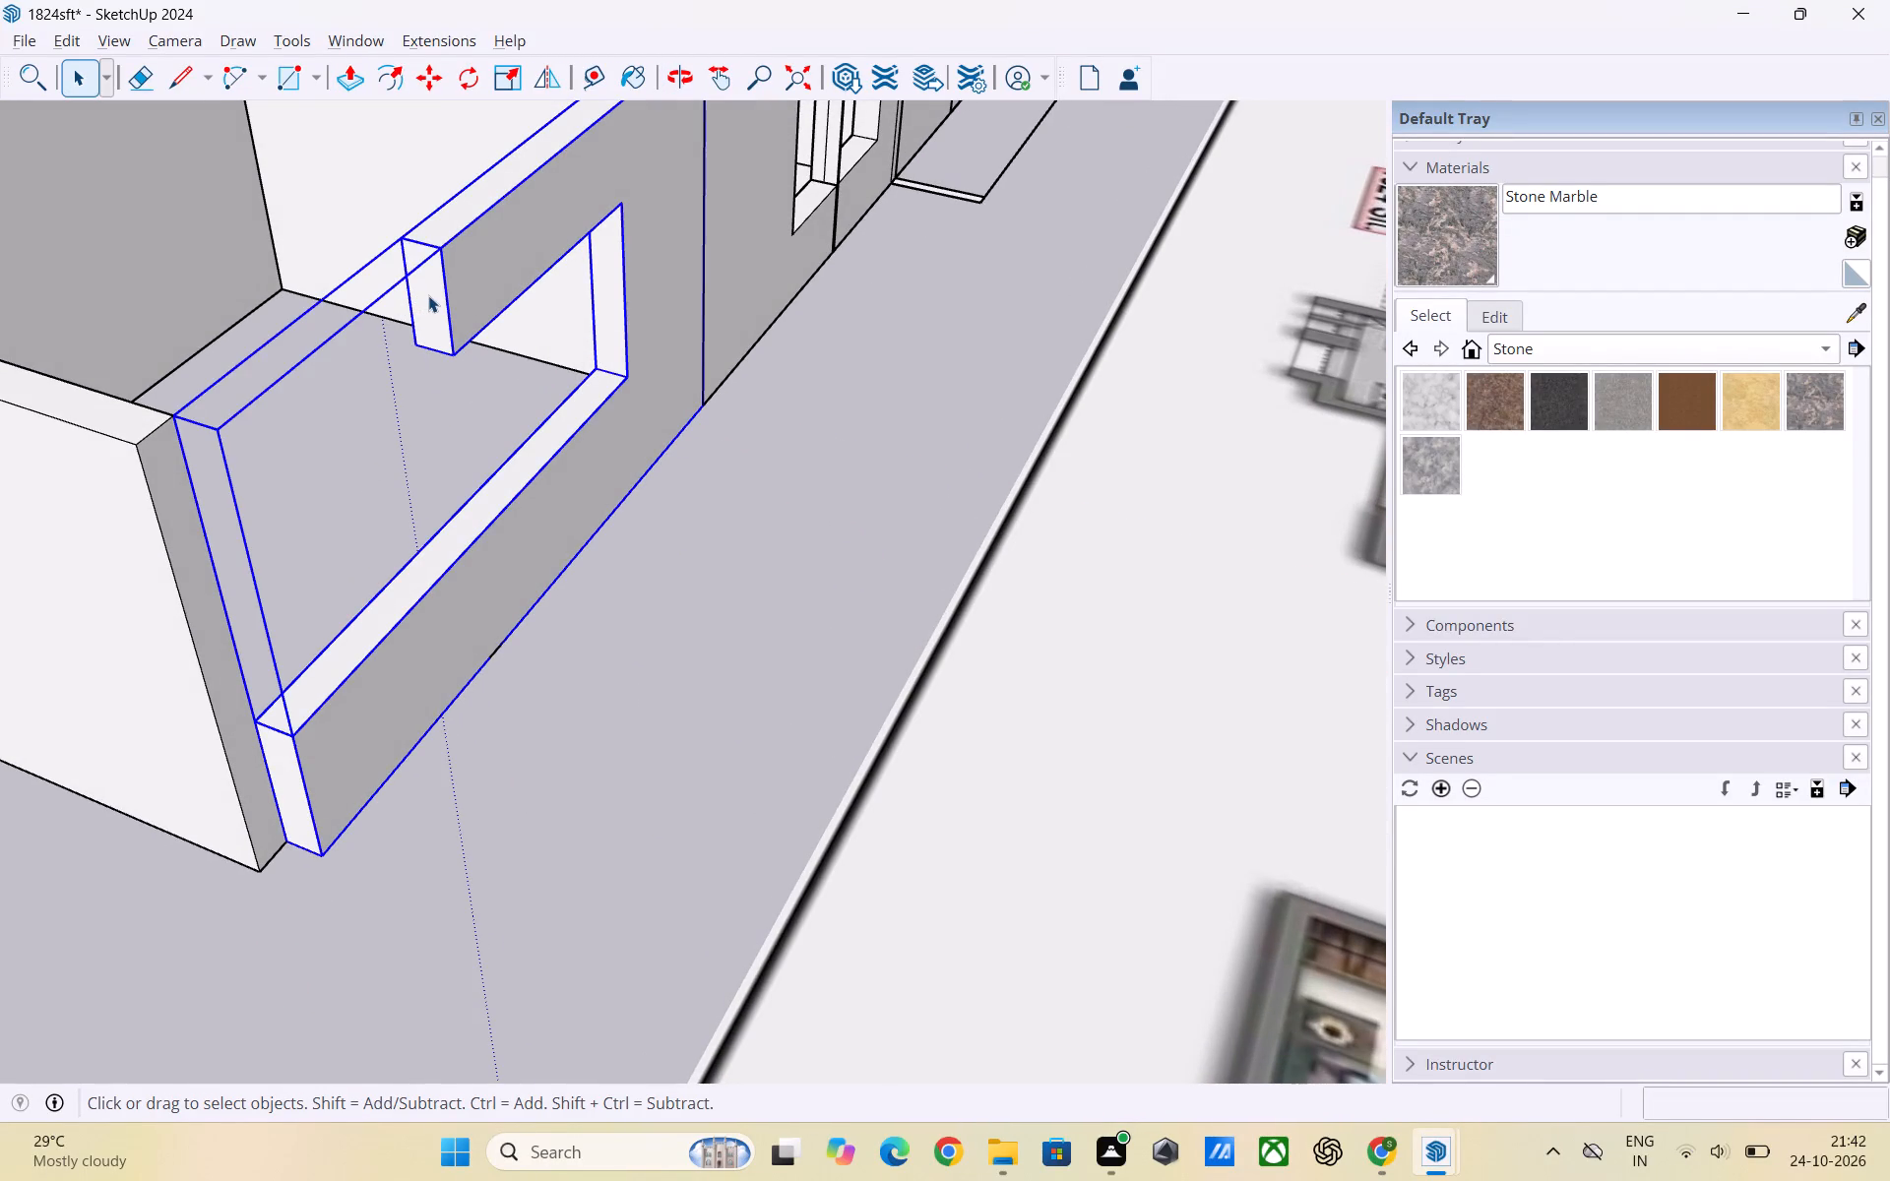
pyautogui.click(428, 295)
pyautogui.press('p')
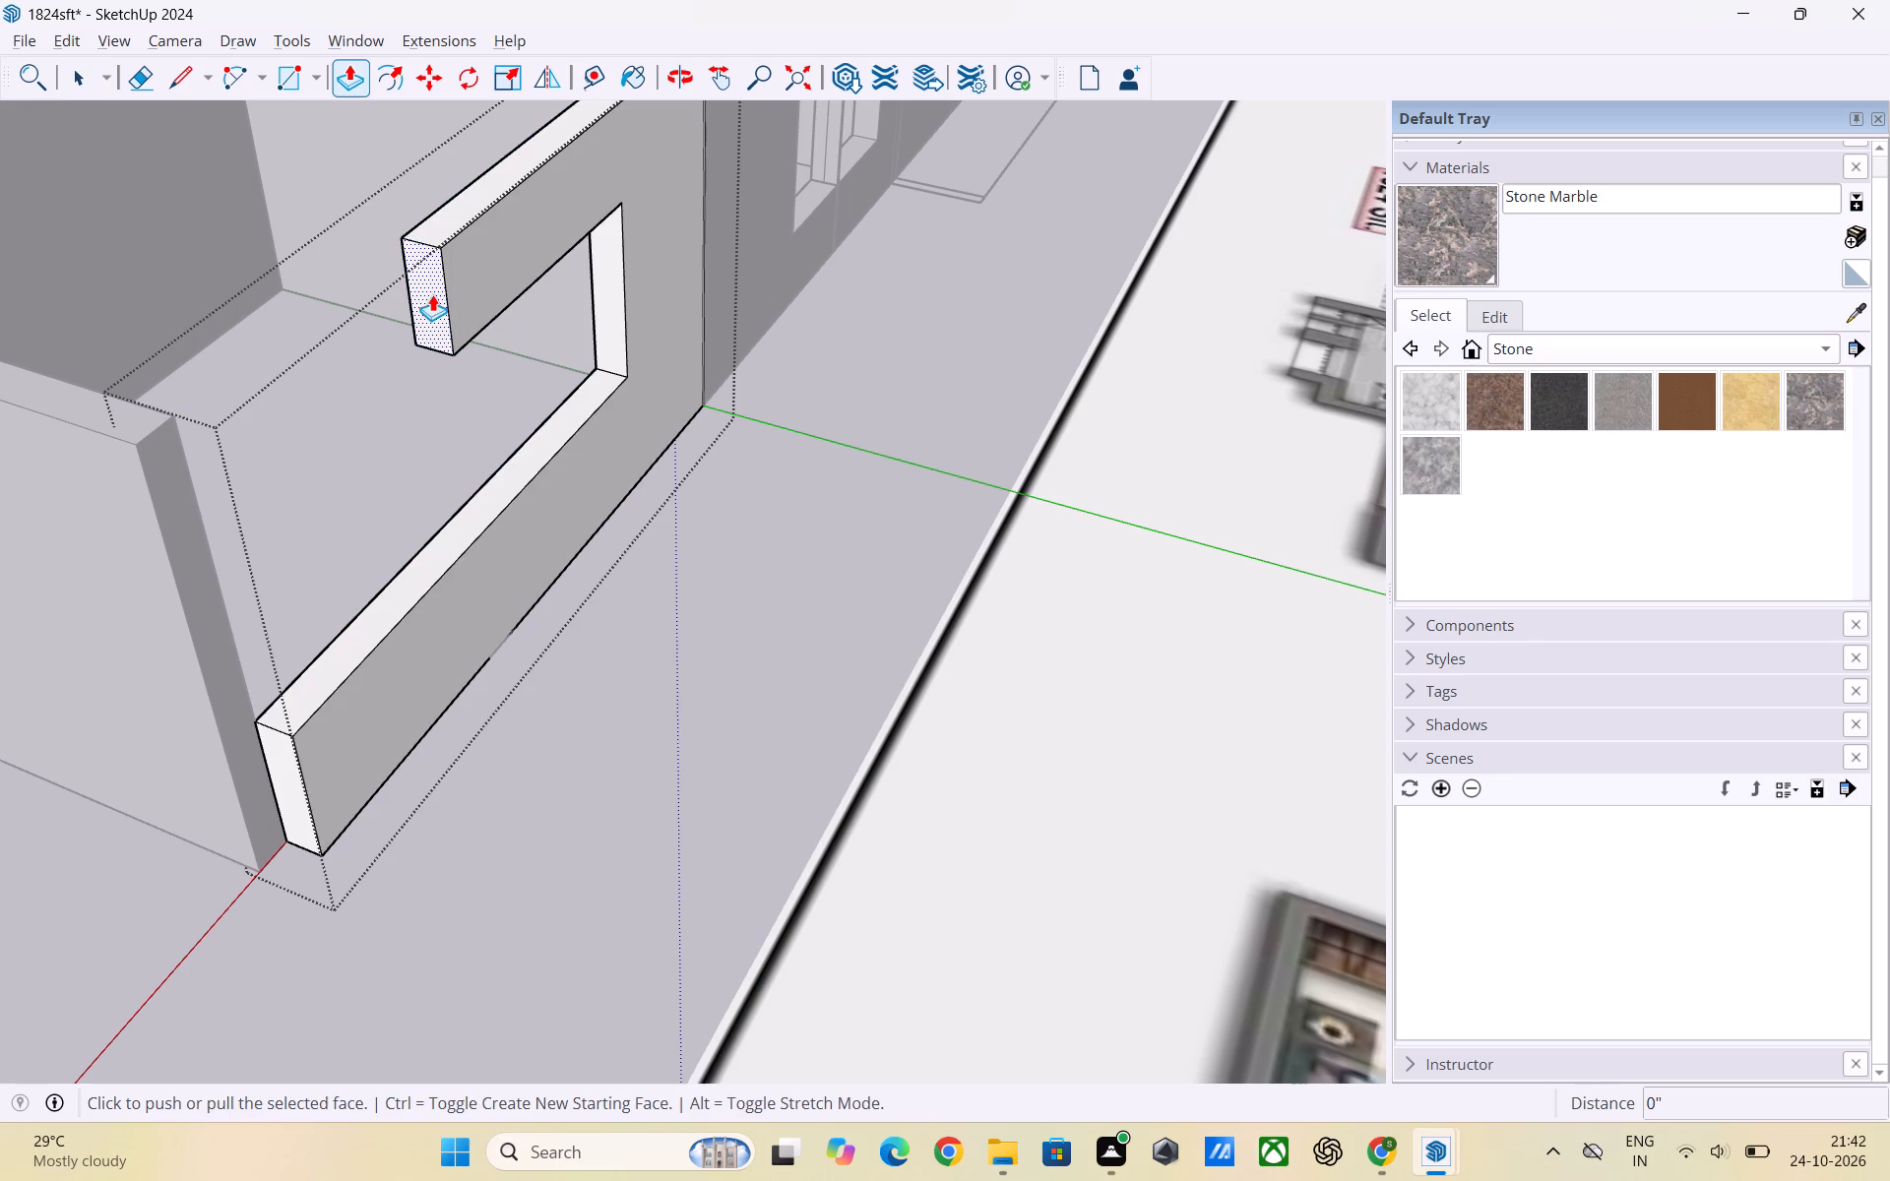
pyautogui.click(432, 294)
pyautogui.click(185, 451)
pyautogui.press('space')
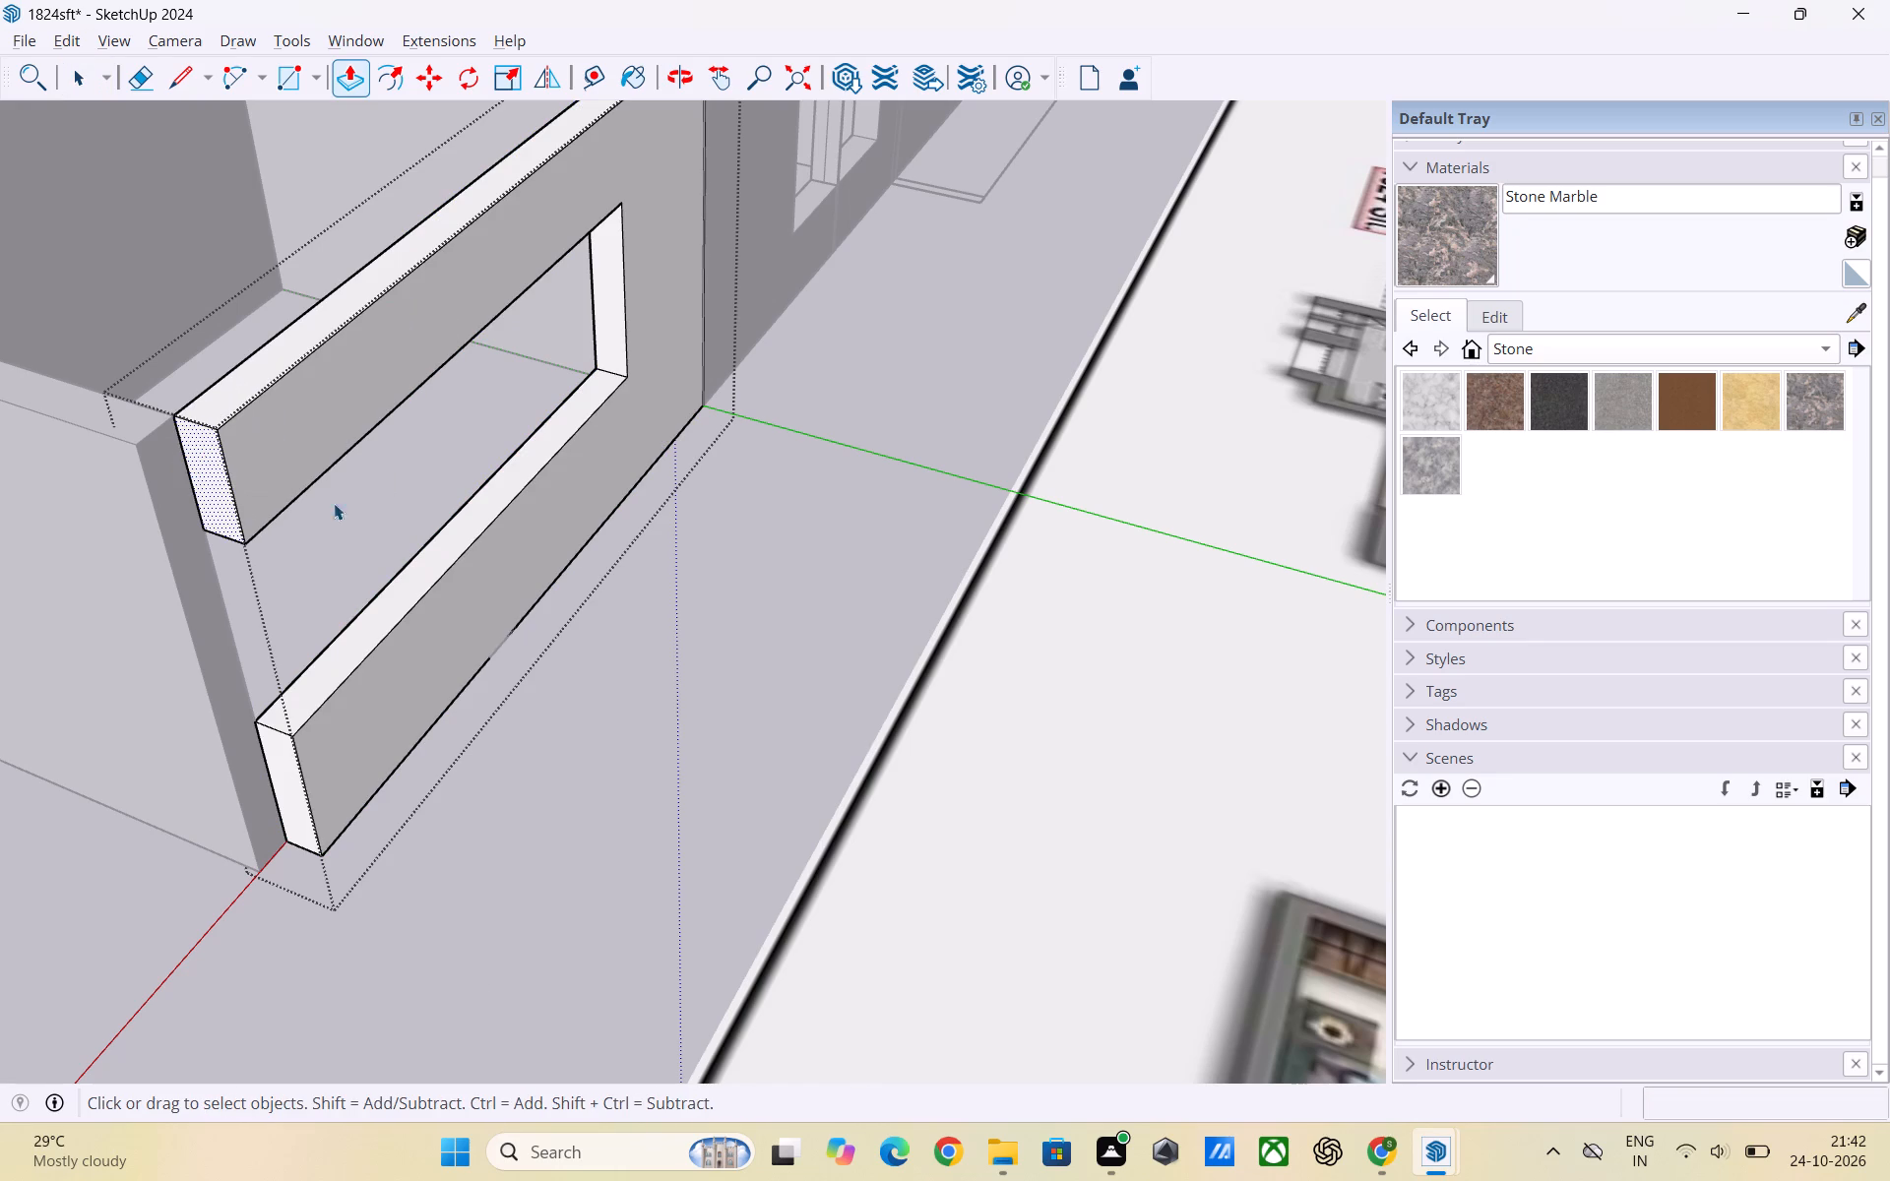
pyautogui.click(694, 644)
# Draw a rectangle about 9" by 9" on the ground, filling the corner between the two walls' ends.
pyautogui.scroll(2, 495, 654)
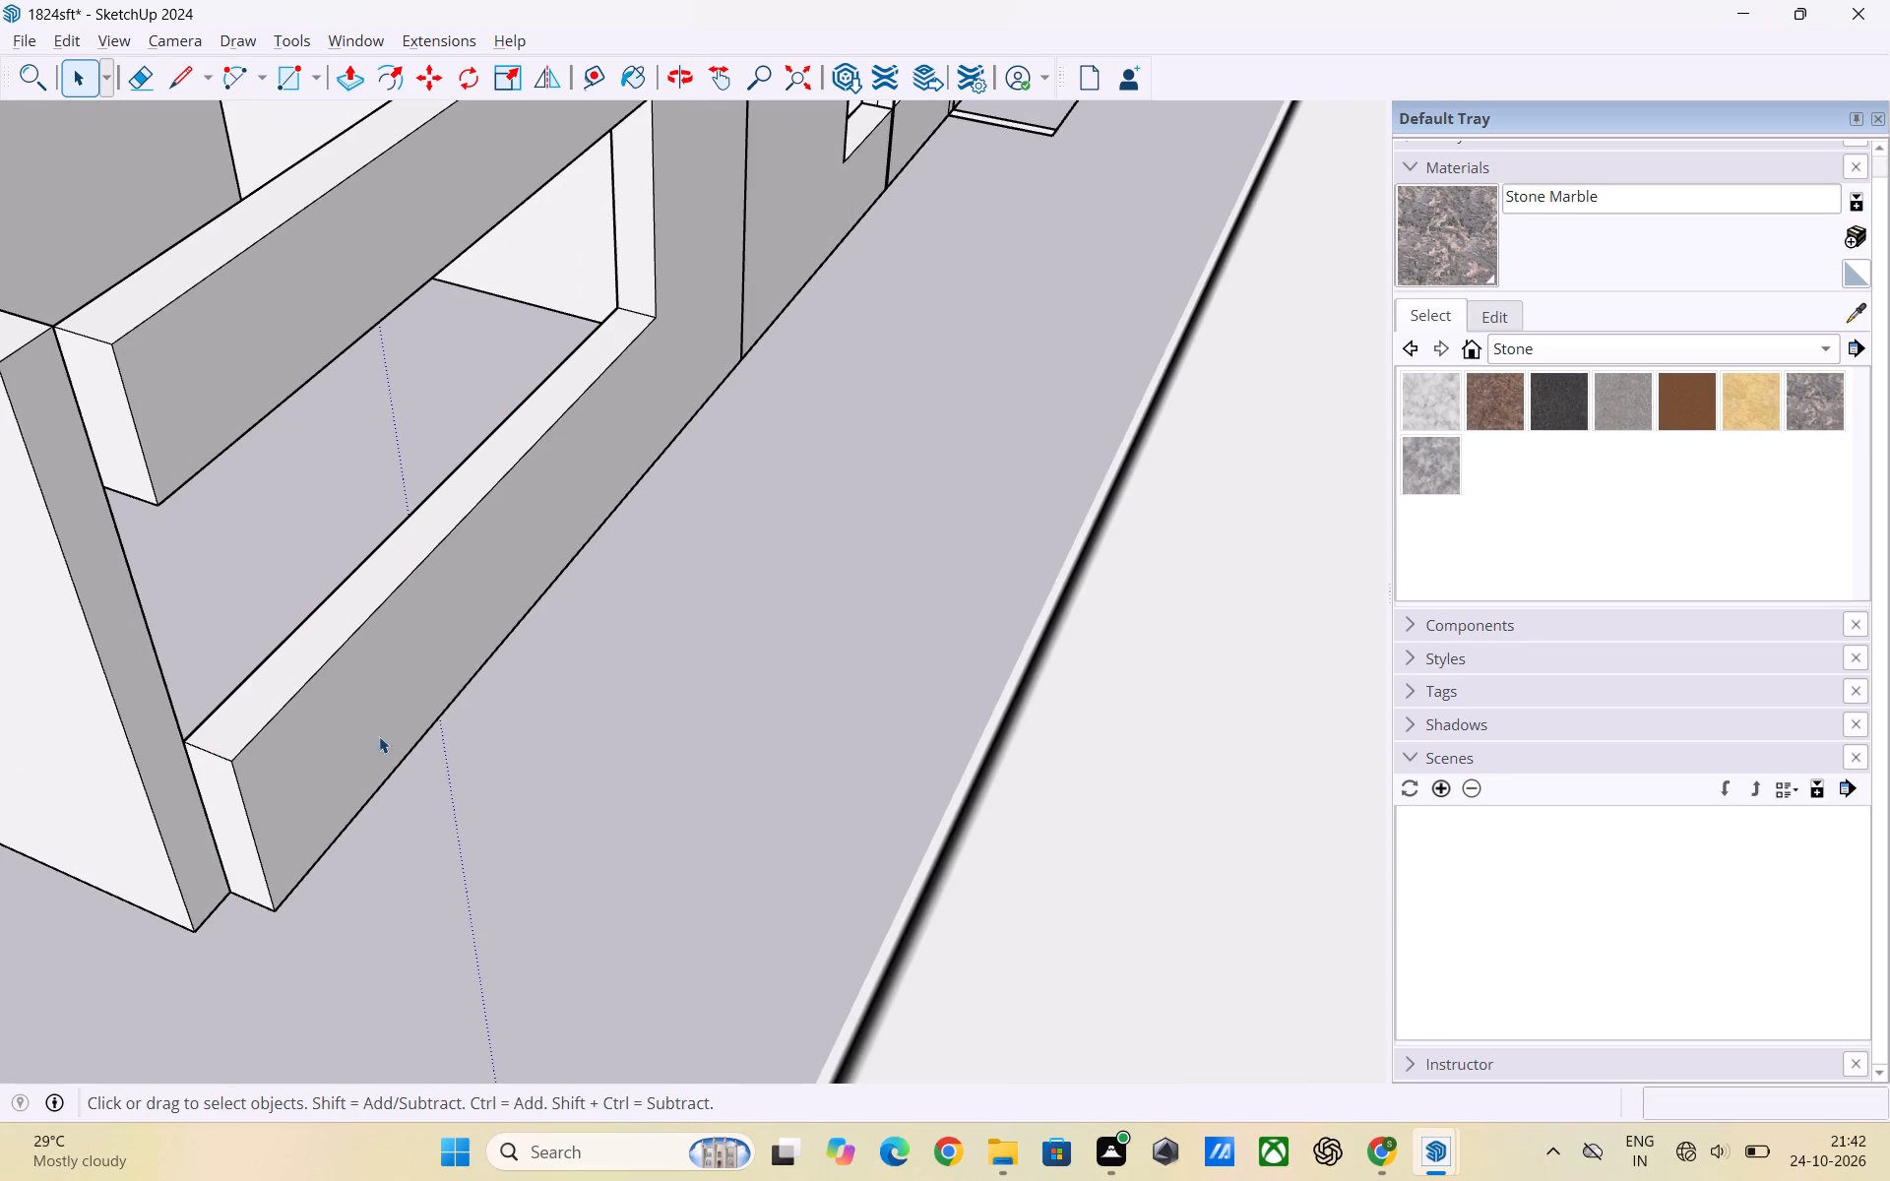
pyautogui.scroll(-3, 380, 736)
pyautogui.moveTo(277, 755); pyautogui.dragTo(315, 844, button='middle')
pyautogui.scroll(-1, 305, 822)
pyautogui.scroll(-5, 408, 781)
pyautogui.moveTo(242, 977); pyautogui.dragTo(330, 1029, button='middle')
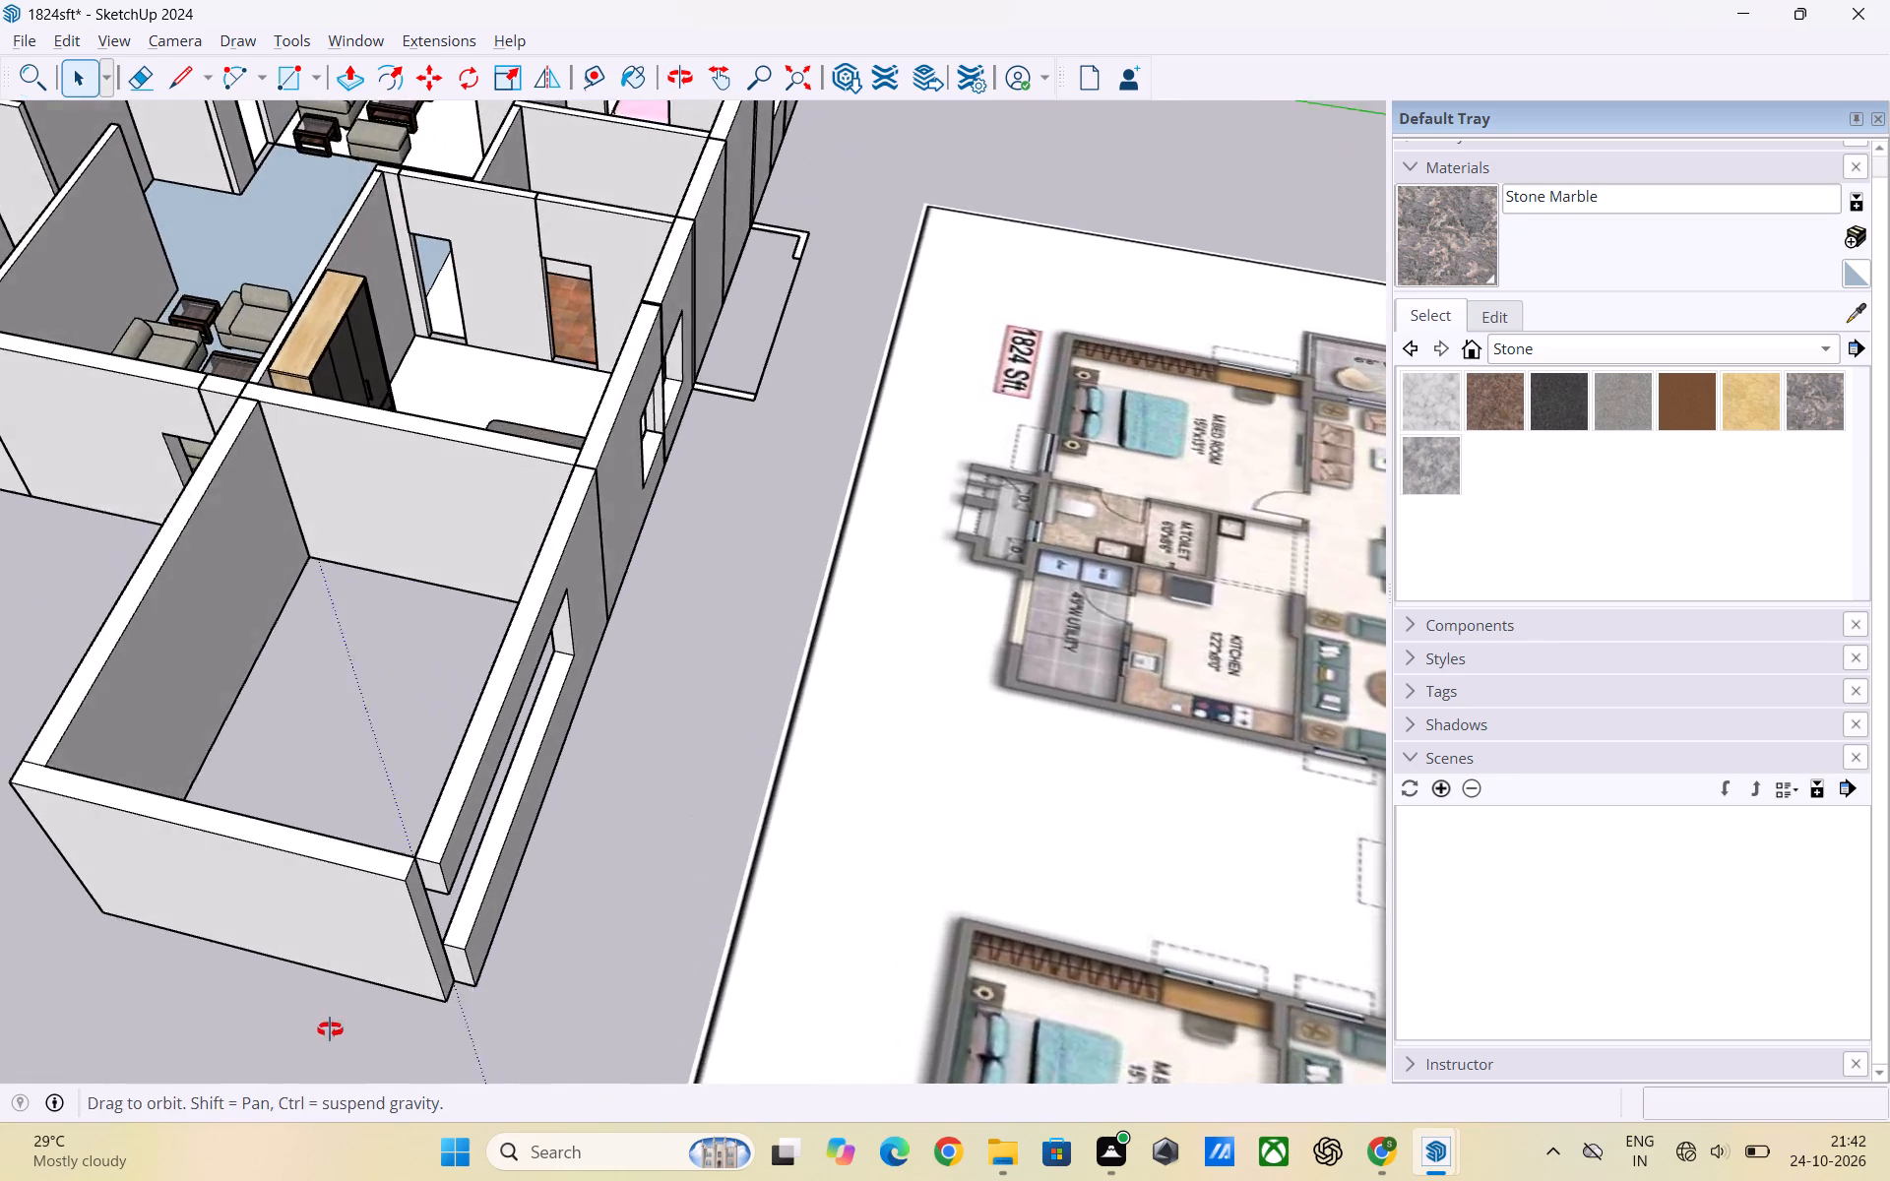
pyautogui.moveTo(330, 1029); pyautogui.dragTo(337, 1028, button='middle')
pyautogui.scroll(7, 436, 1001)
pyautogui.press('r')
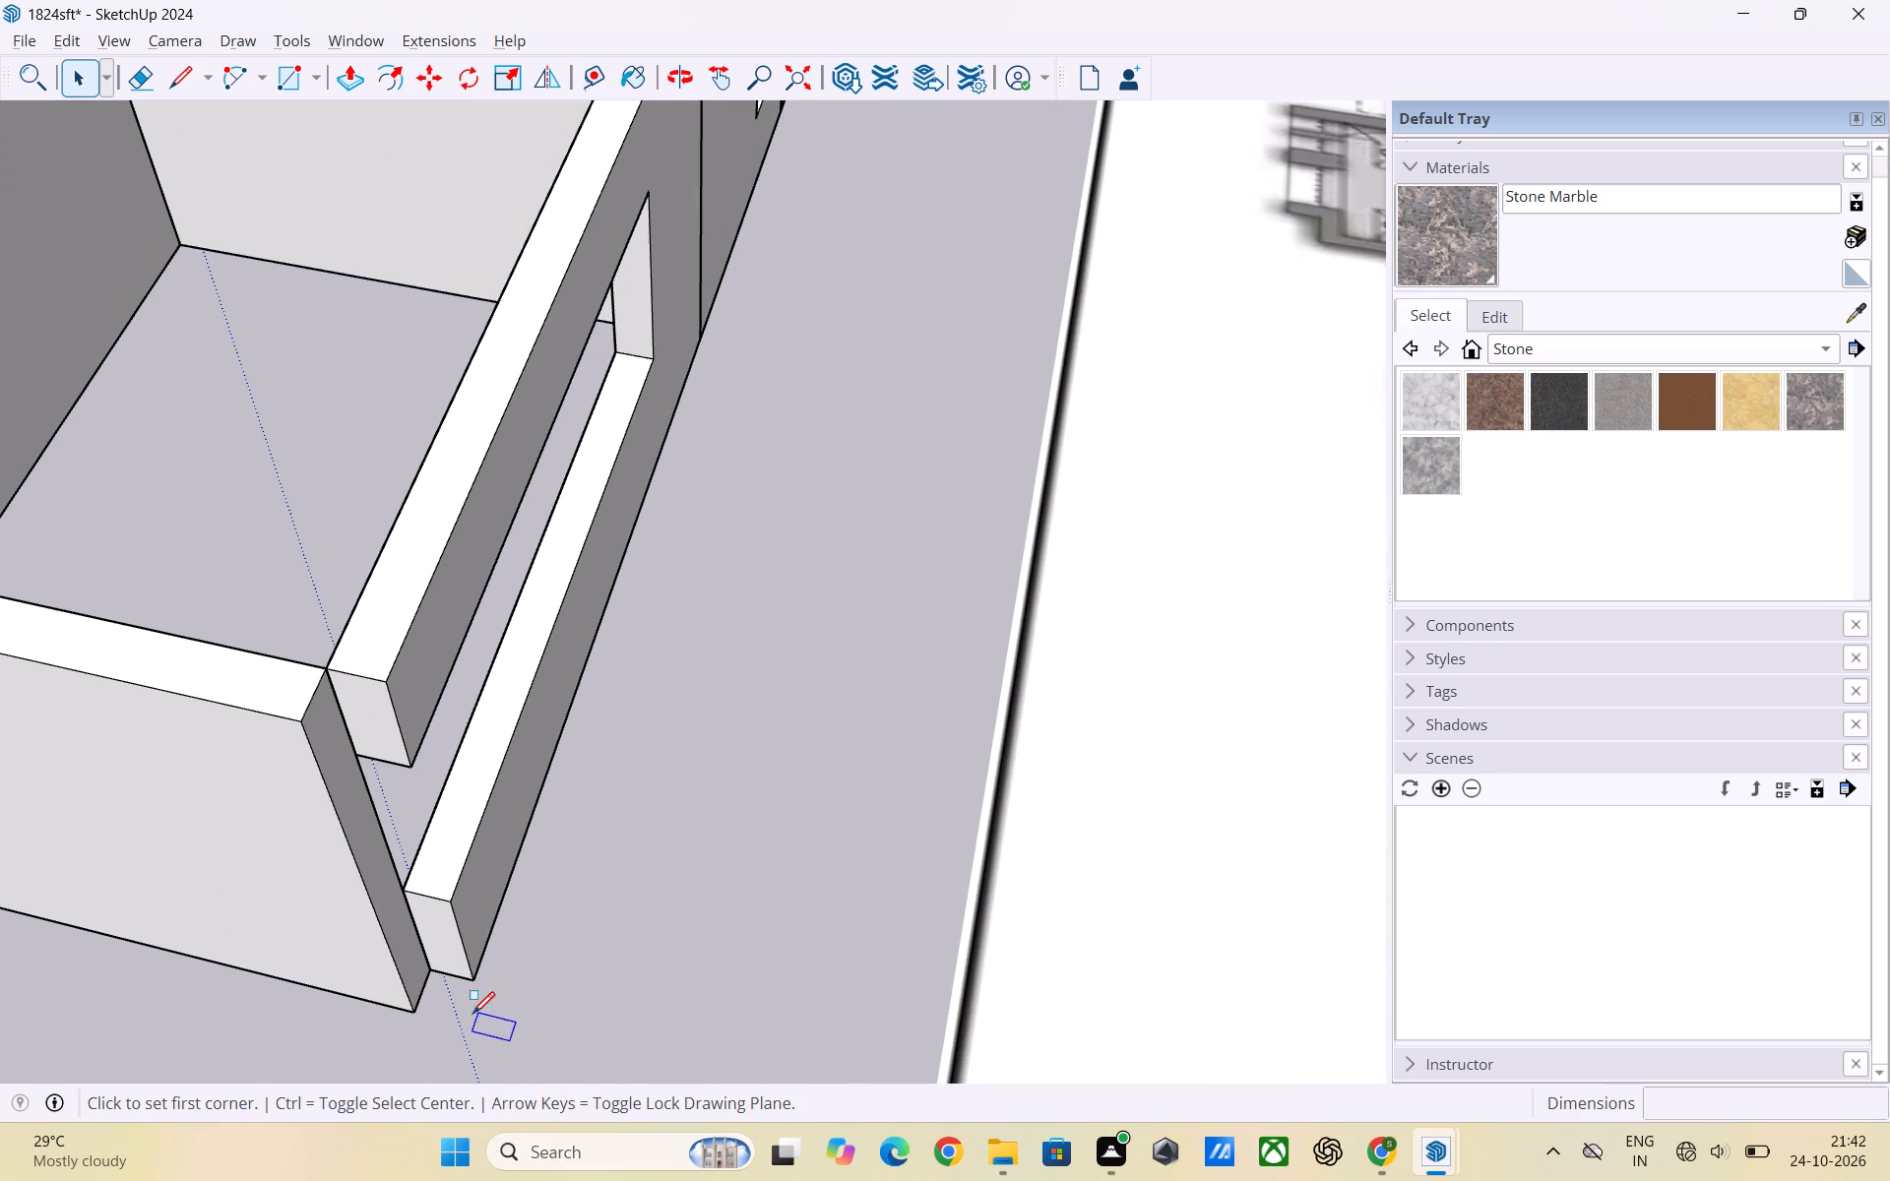
pyautogui.scroll(3, 461, 1013)
pyautogui.click(403, 1005)
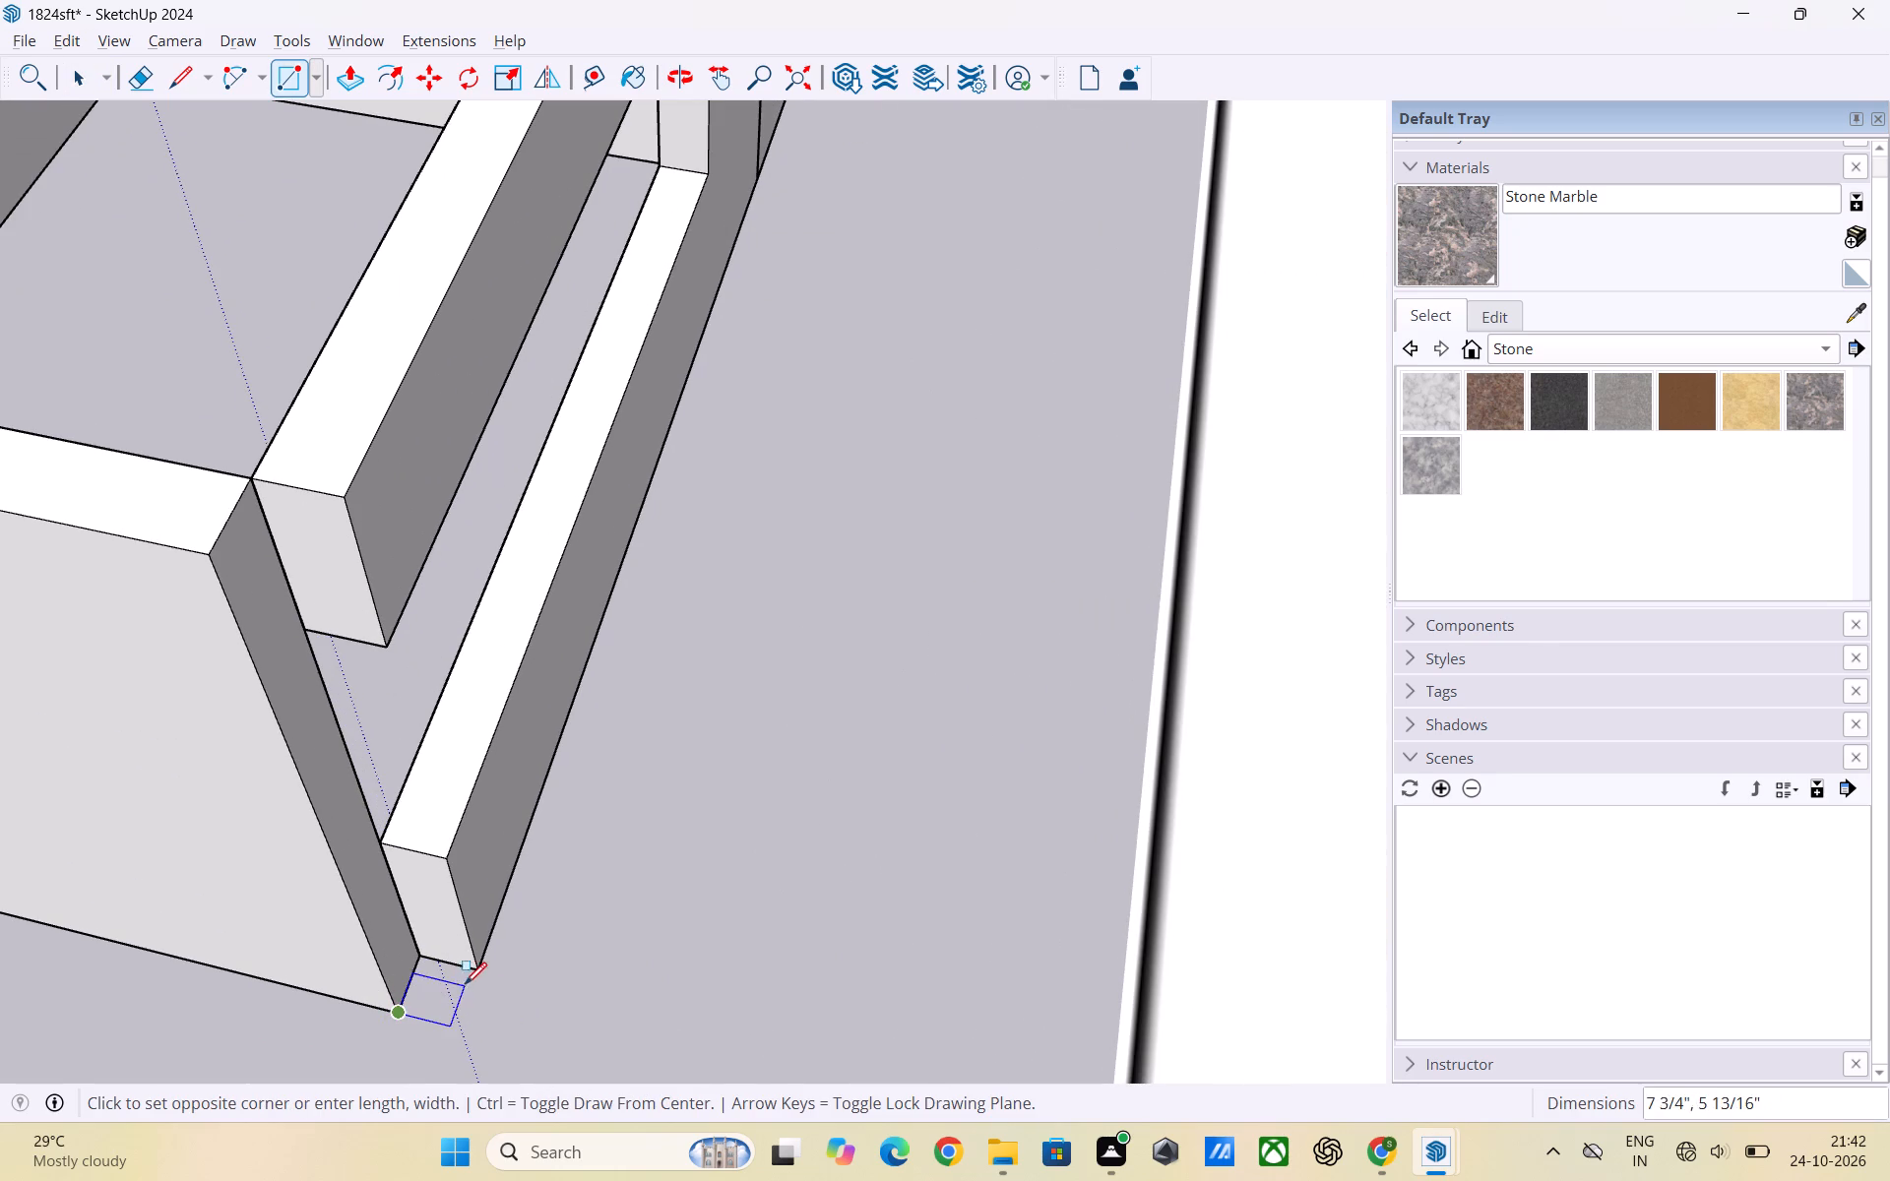
pyautogui.click(470, 972)
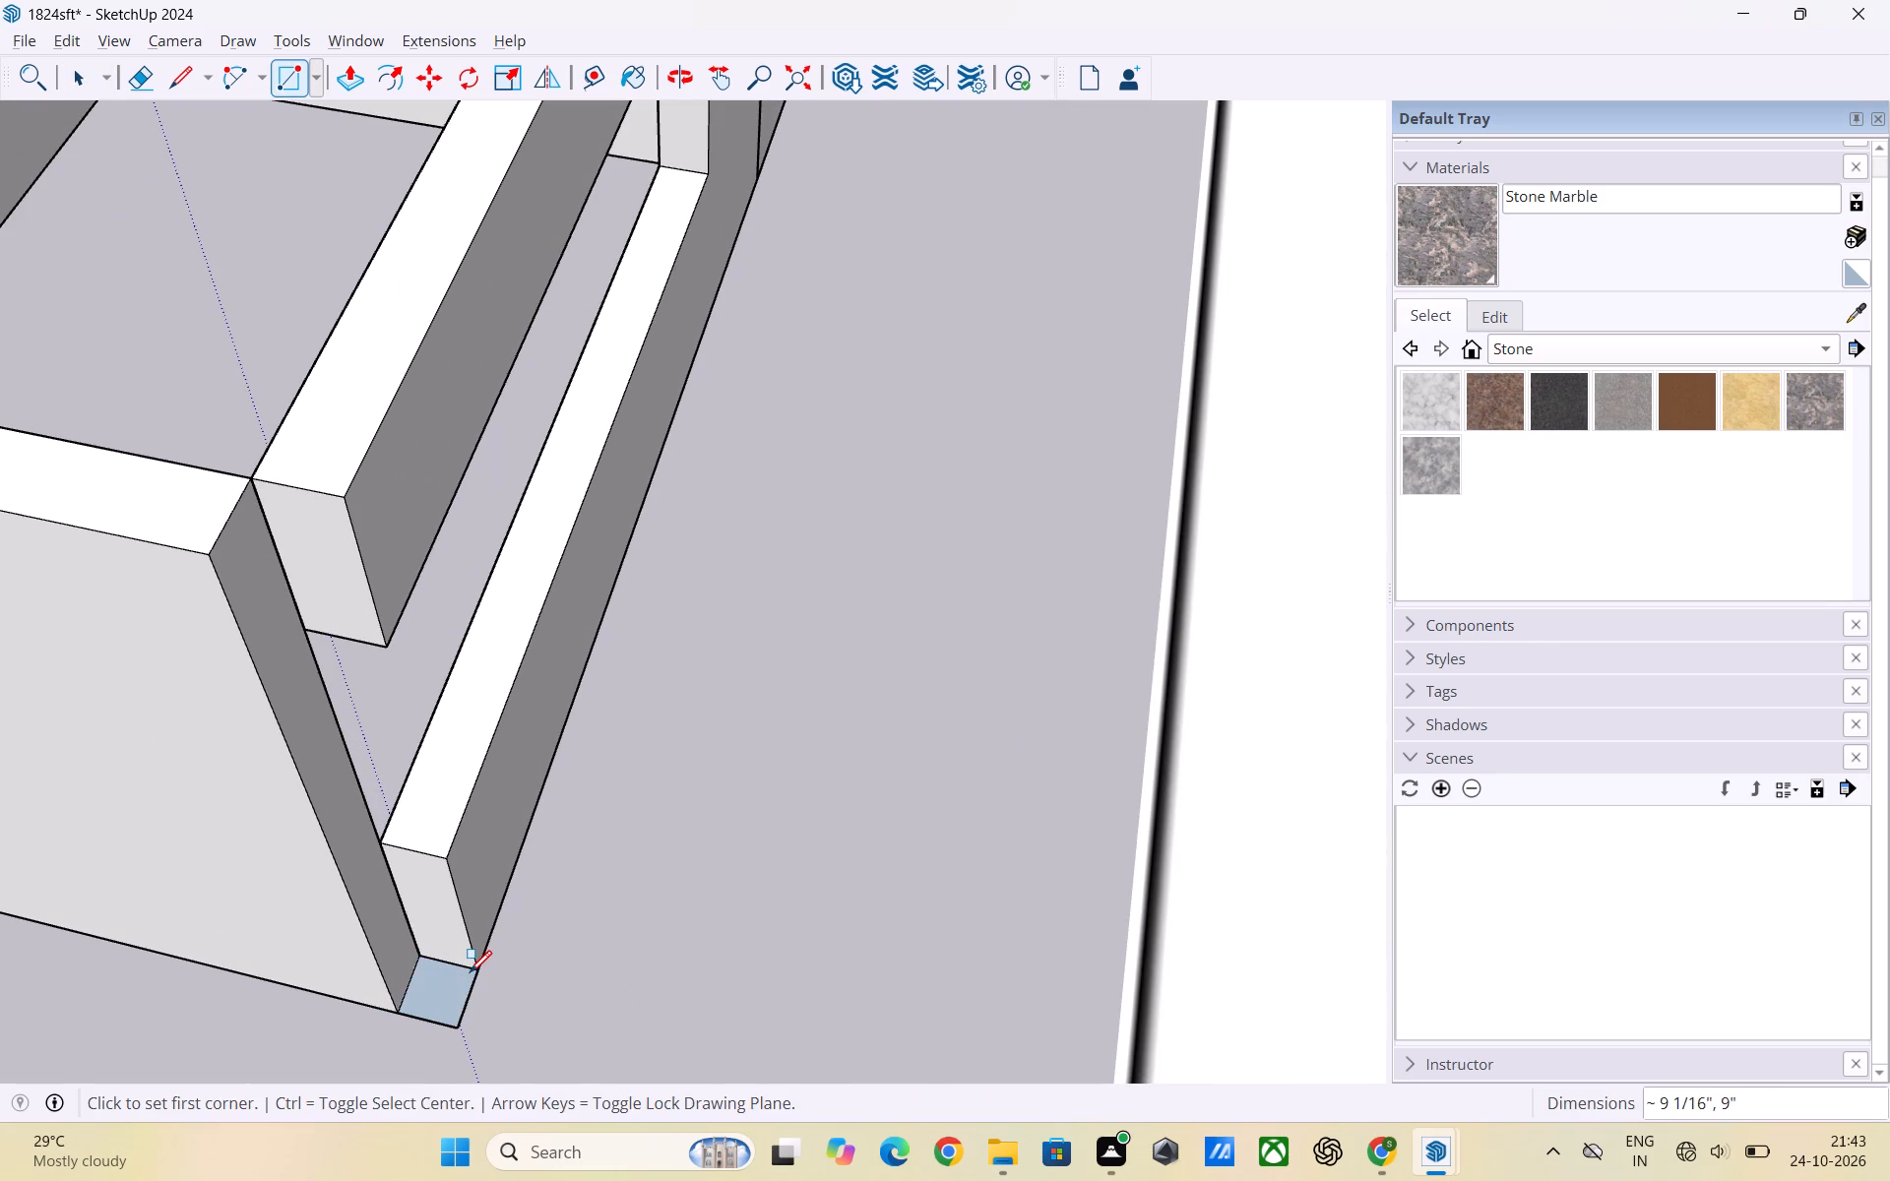
# Make the corner rectangle and its edges into a group.
pyautogui.press('space')
pyautogui.click(696, 963)
pyautogui.click(445, 982)
pyautogui.doubleClick(445, 987)
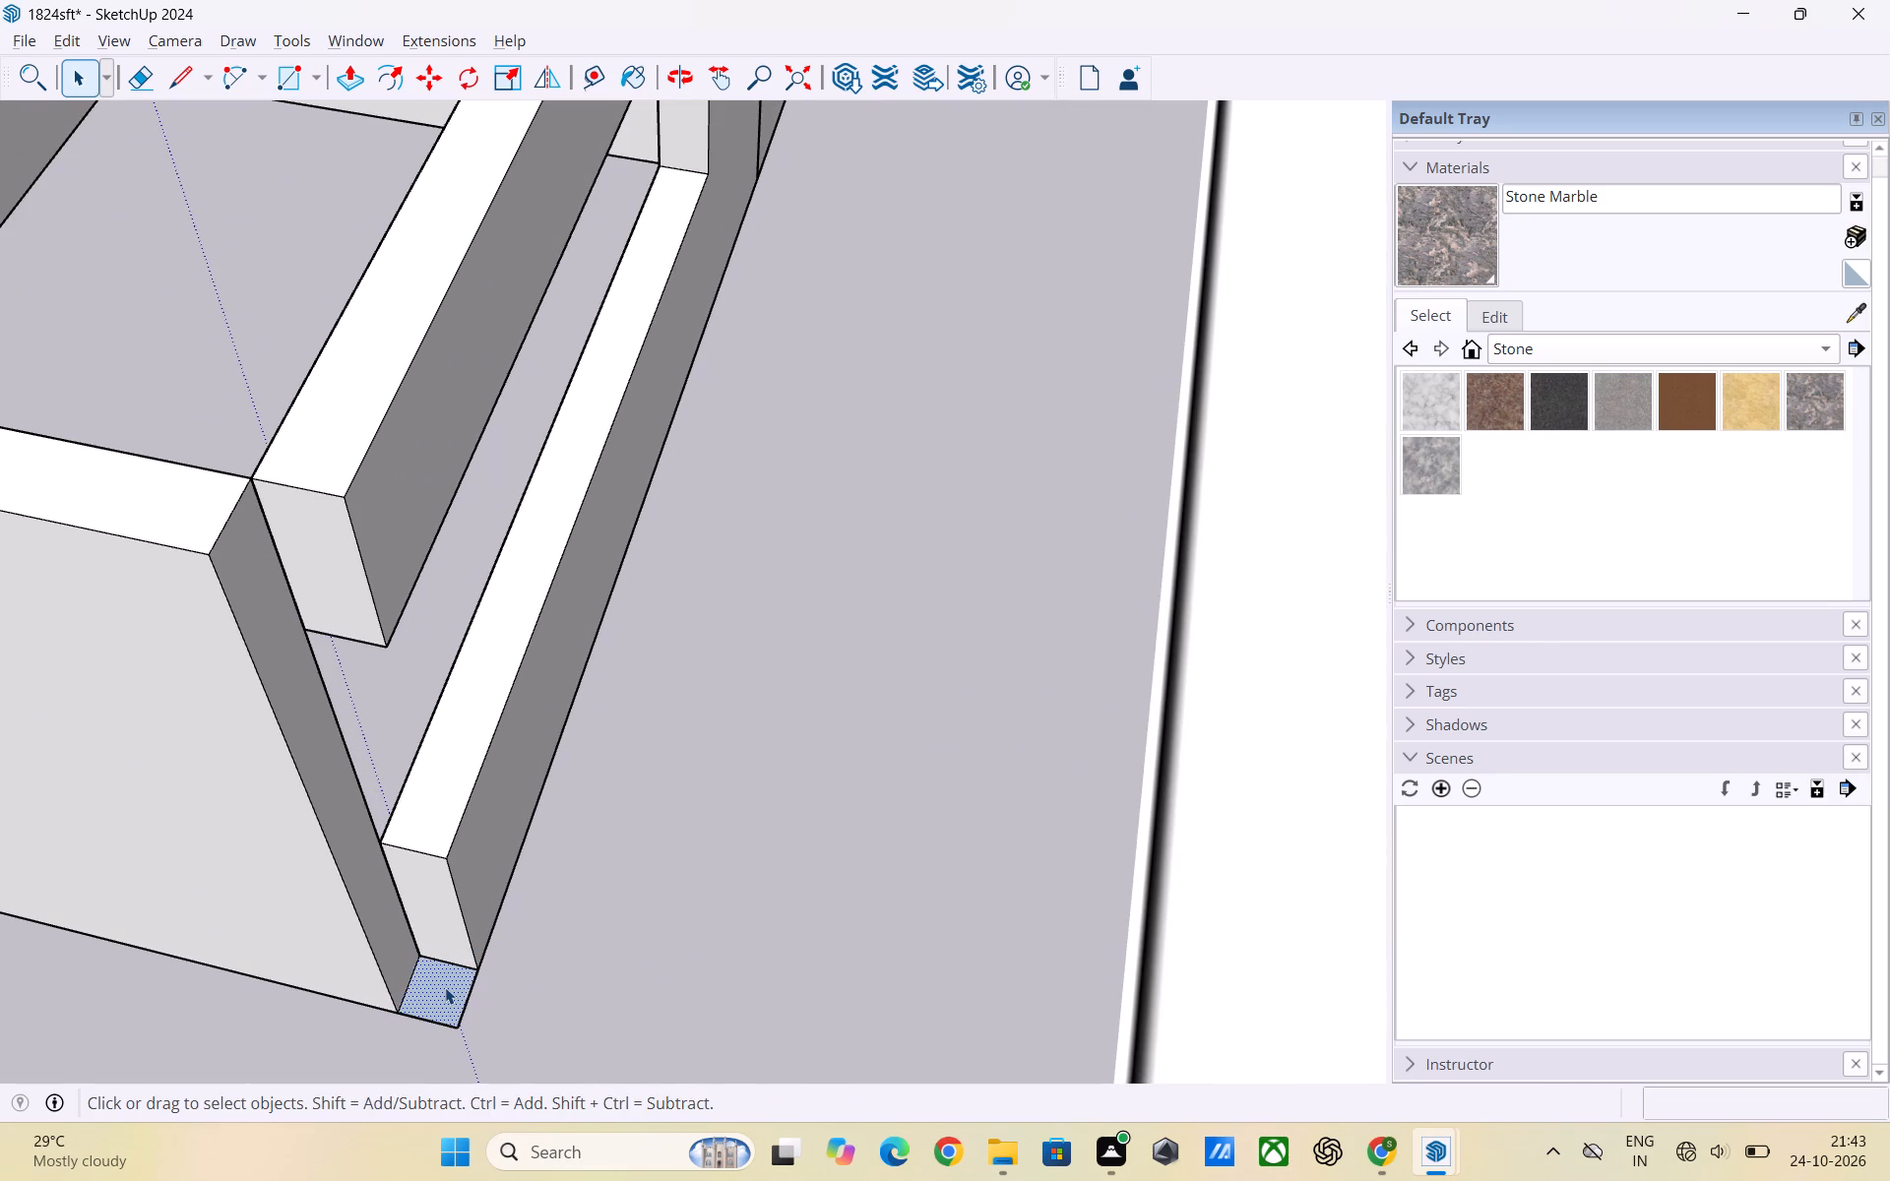
pyautogui.rightClick(444, 990)
pyautogui.click(522, 793)
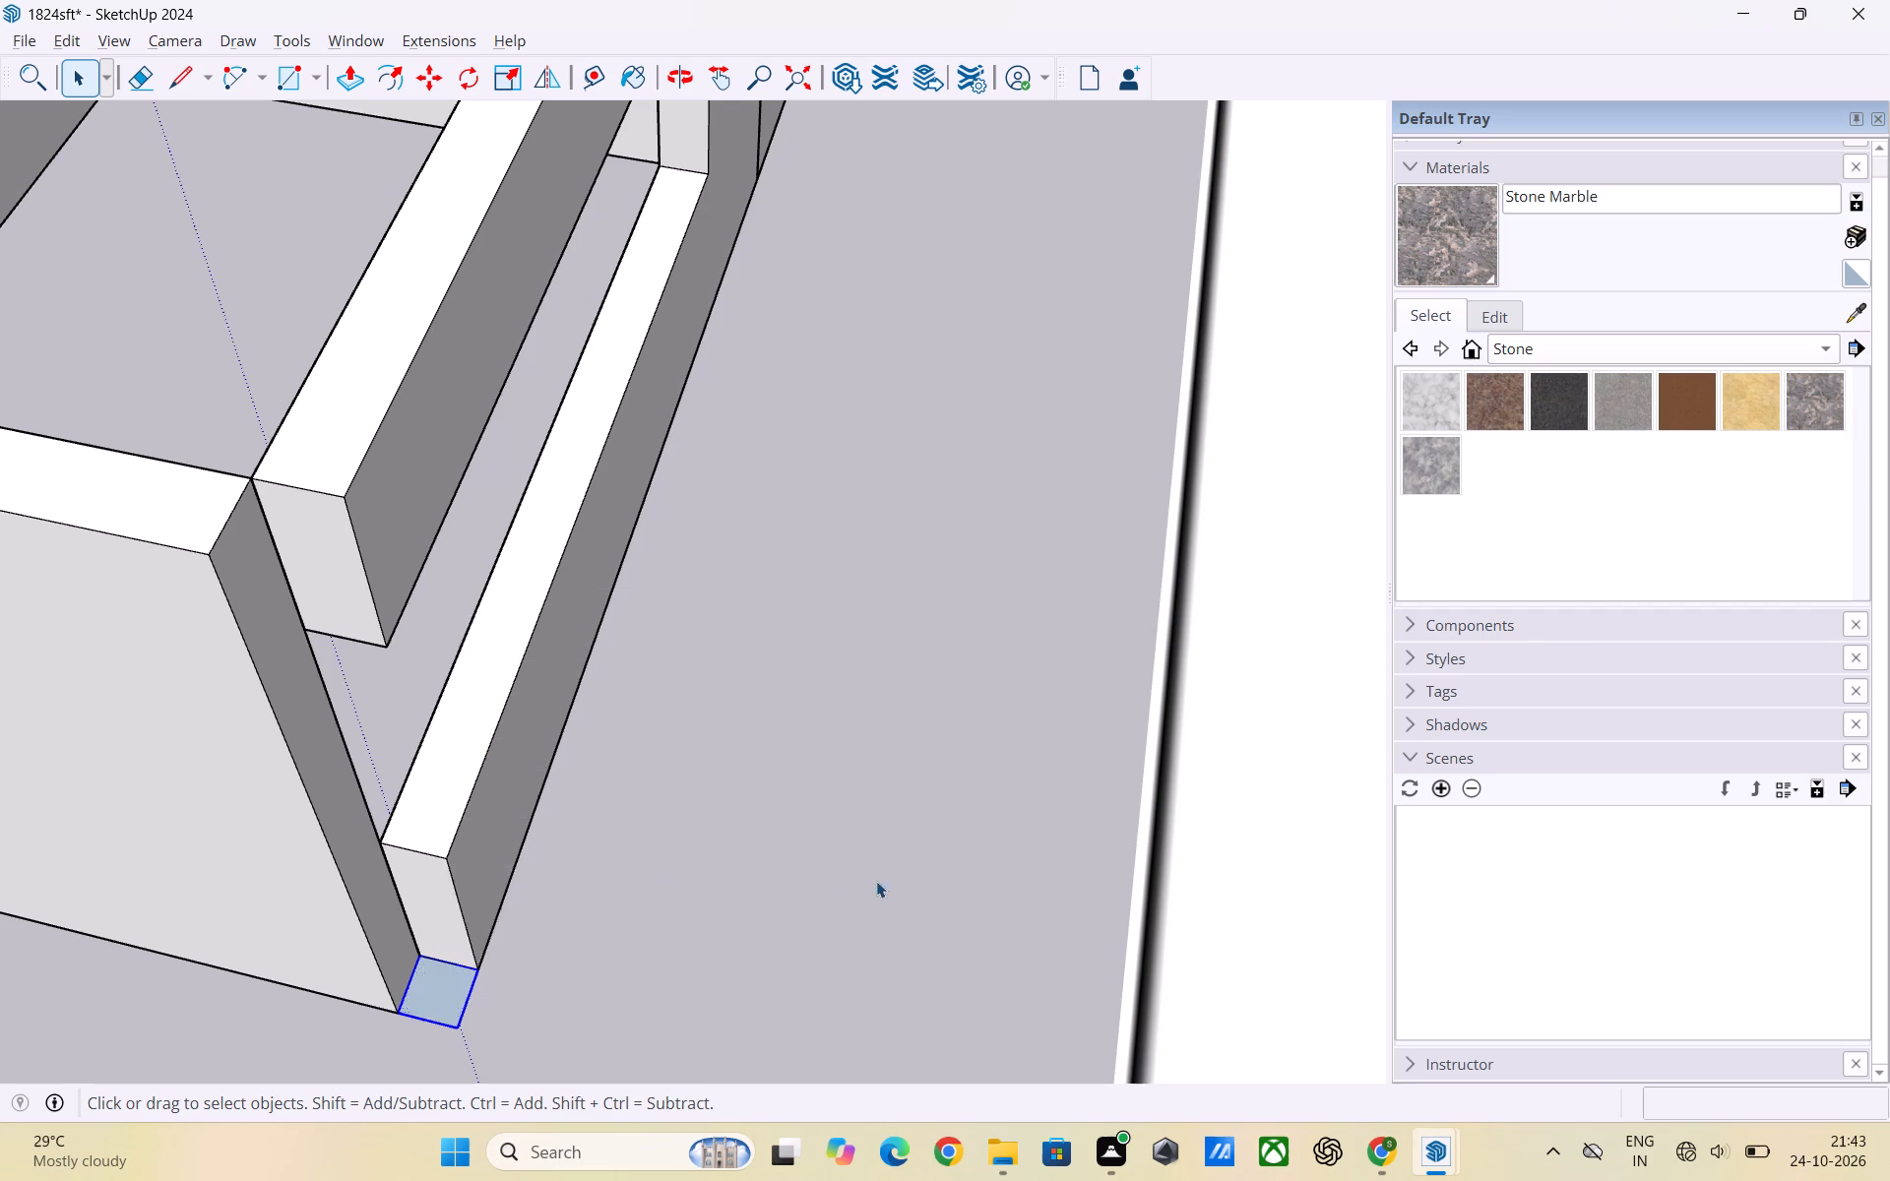
# Push/Pull the grouped corner rectangle up to the top of the walls, forming a corner post.
pyautogui.scroll(-3, 886, 889)
pyautogui.tripleClick(545, 963)
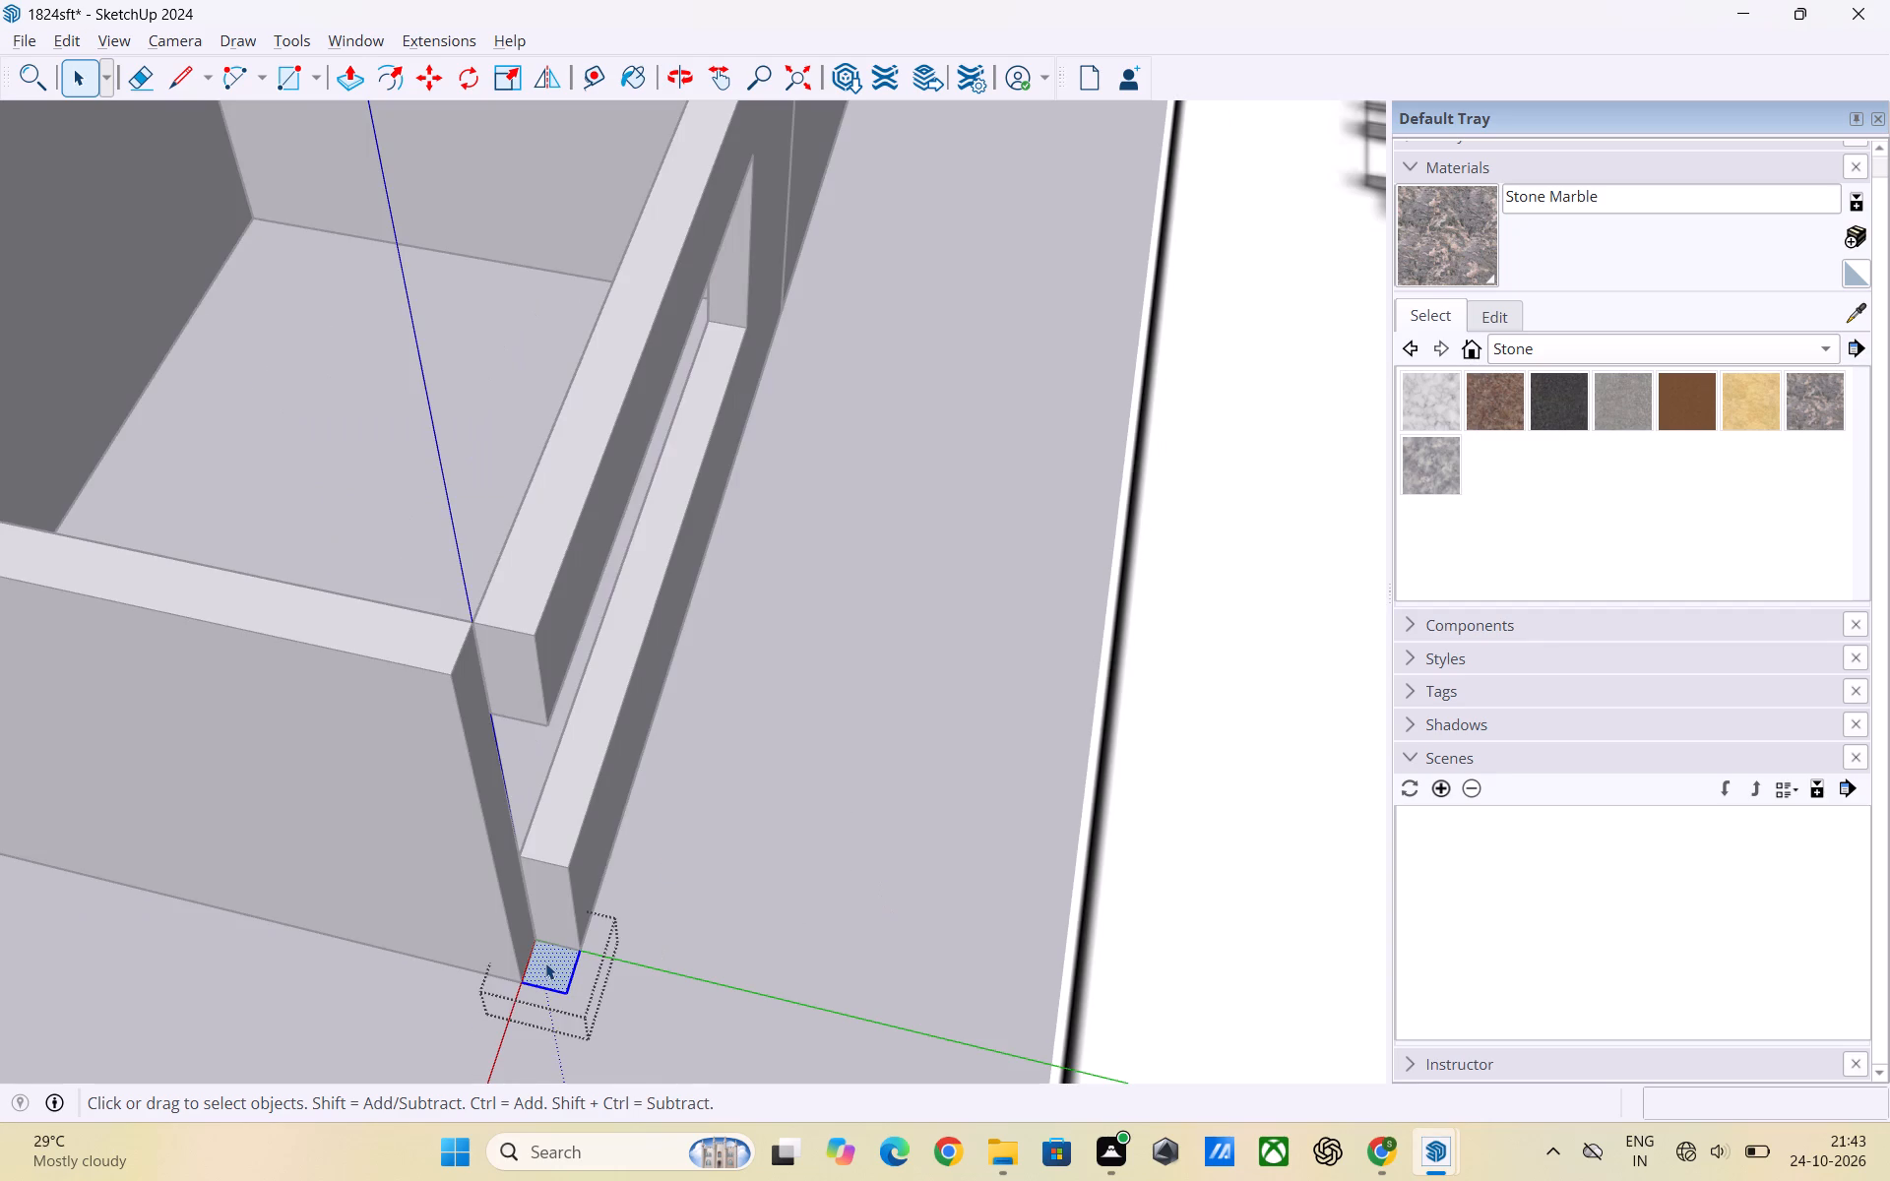
pyautogui.press('p')
pyautogui.click(545, 963)
pyautogui.click(500, 619)
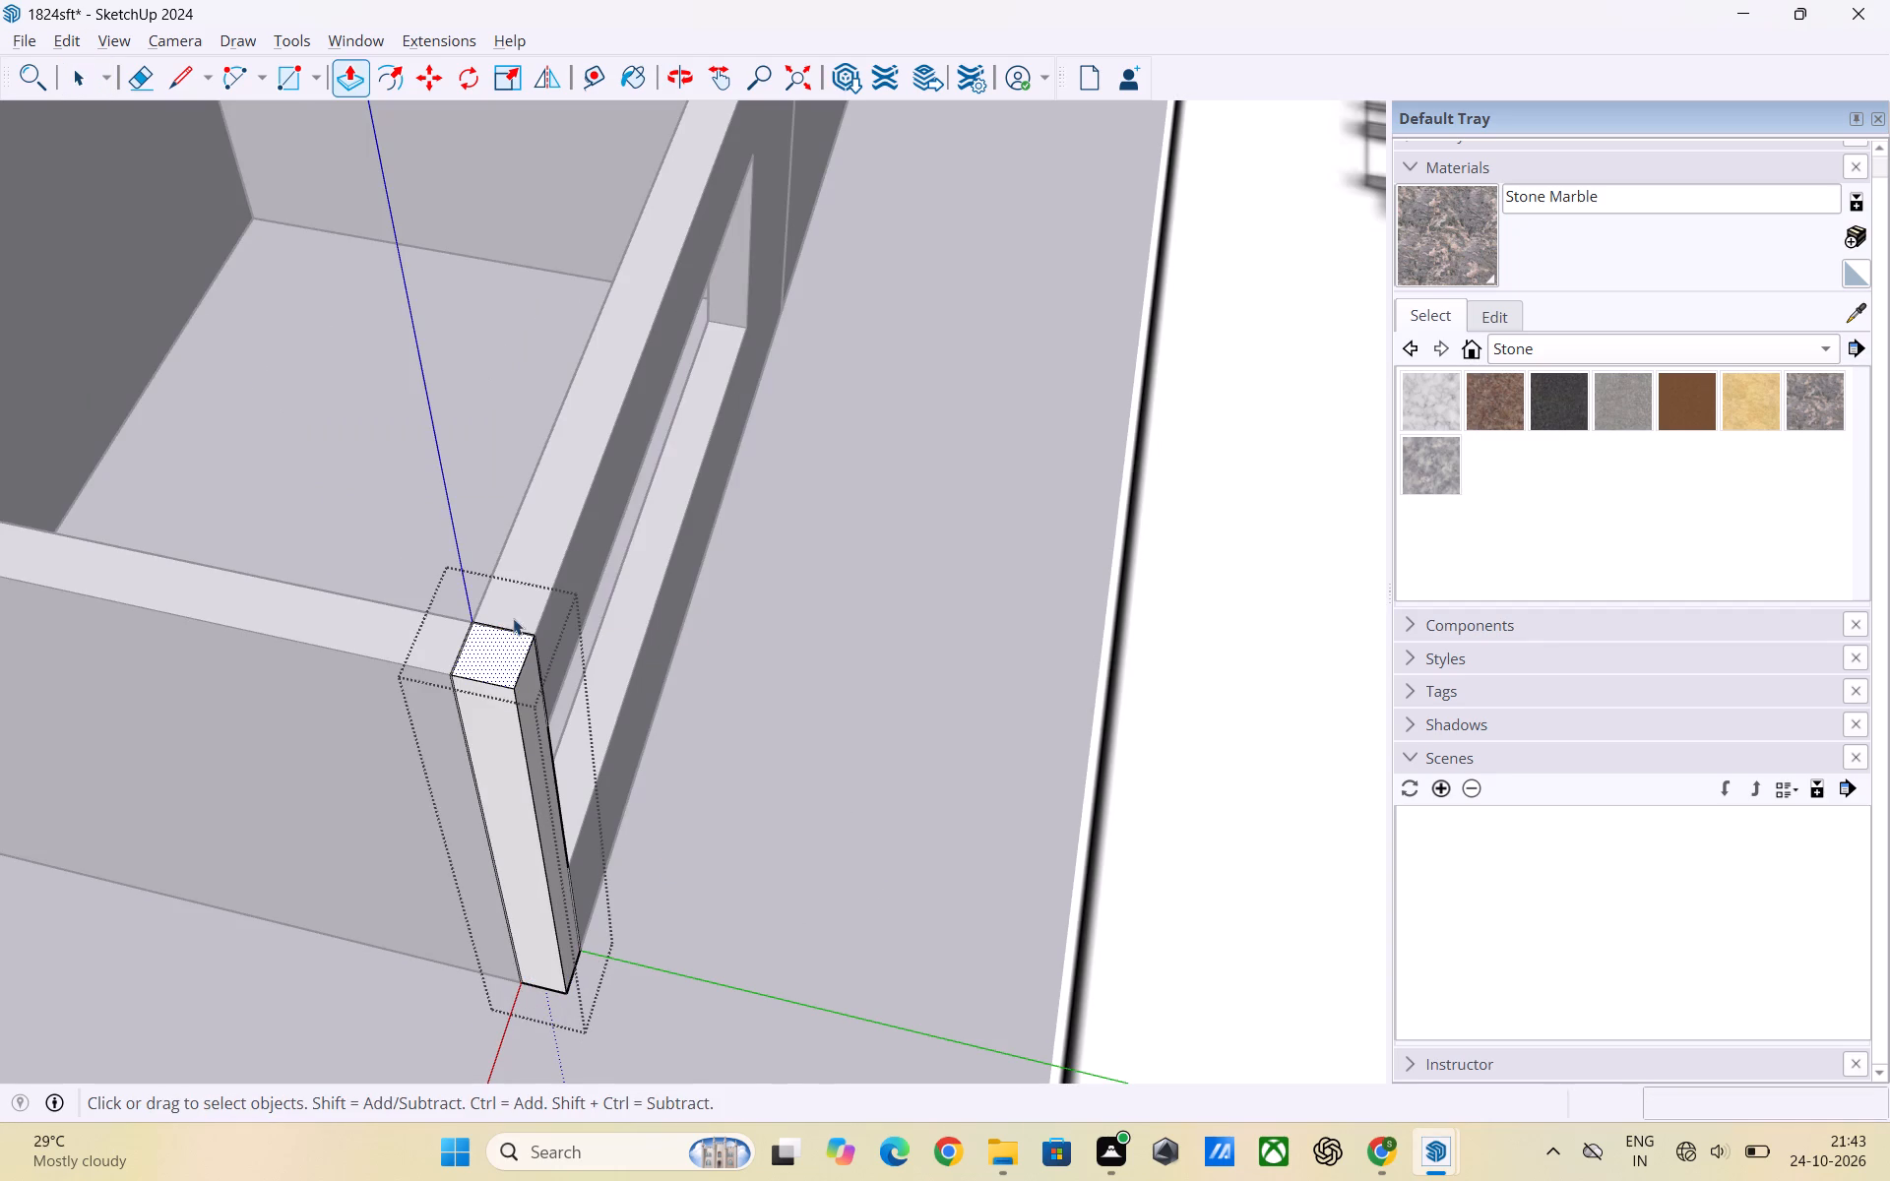
pyautogui.press('space')
pyautogui.click(856, 701)
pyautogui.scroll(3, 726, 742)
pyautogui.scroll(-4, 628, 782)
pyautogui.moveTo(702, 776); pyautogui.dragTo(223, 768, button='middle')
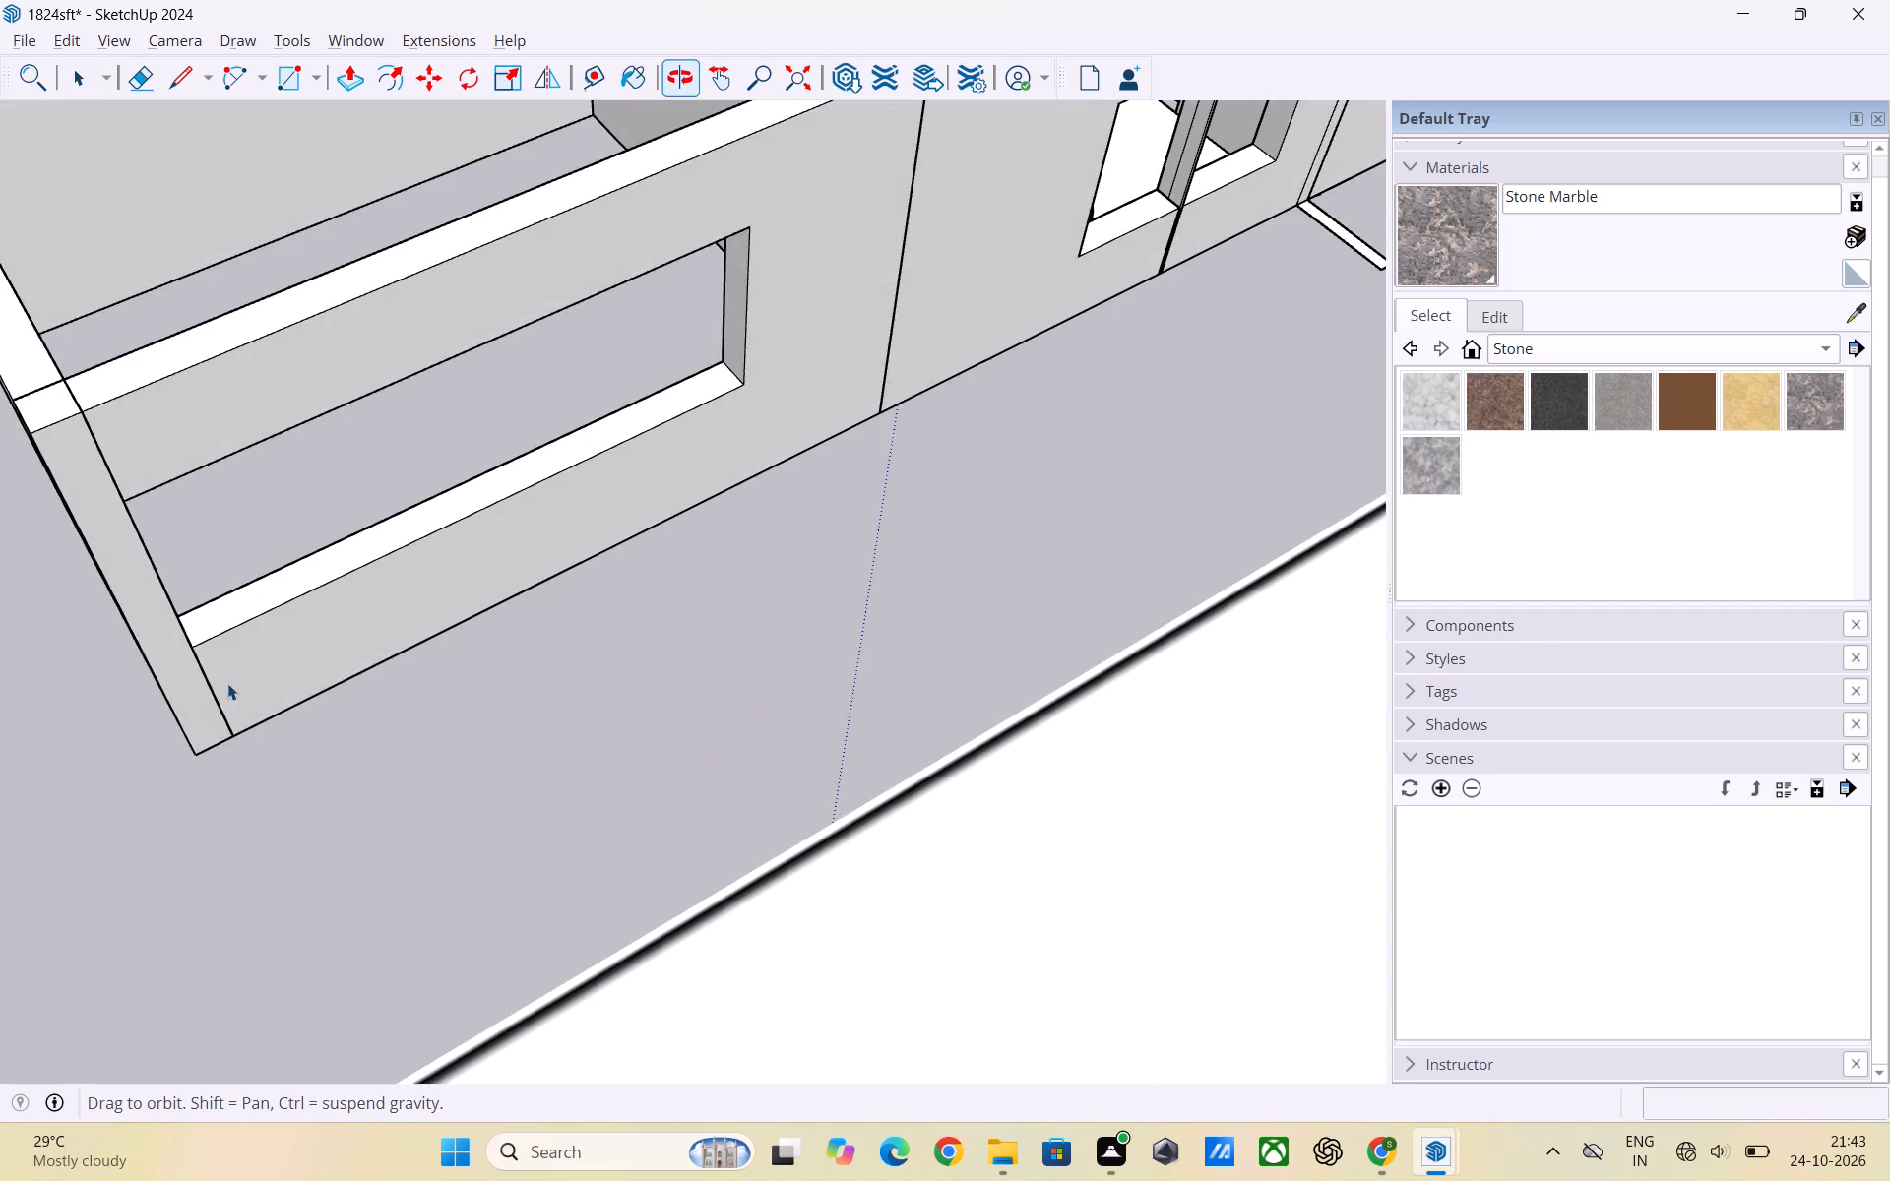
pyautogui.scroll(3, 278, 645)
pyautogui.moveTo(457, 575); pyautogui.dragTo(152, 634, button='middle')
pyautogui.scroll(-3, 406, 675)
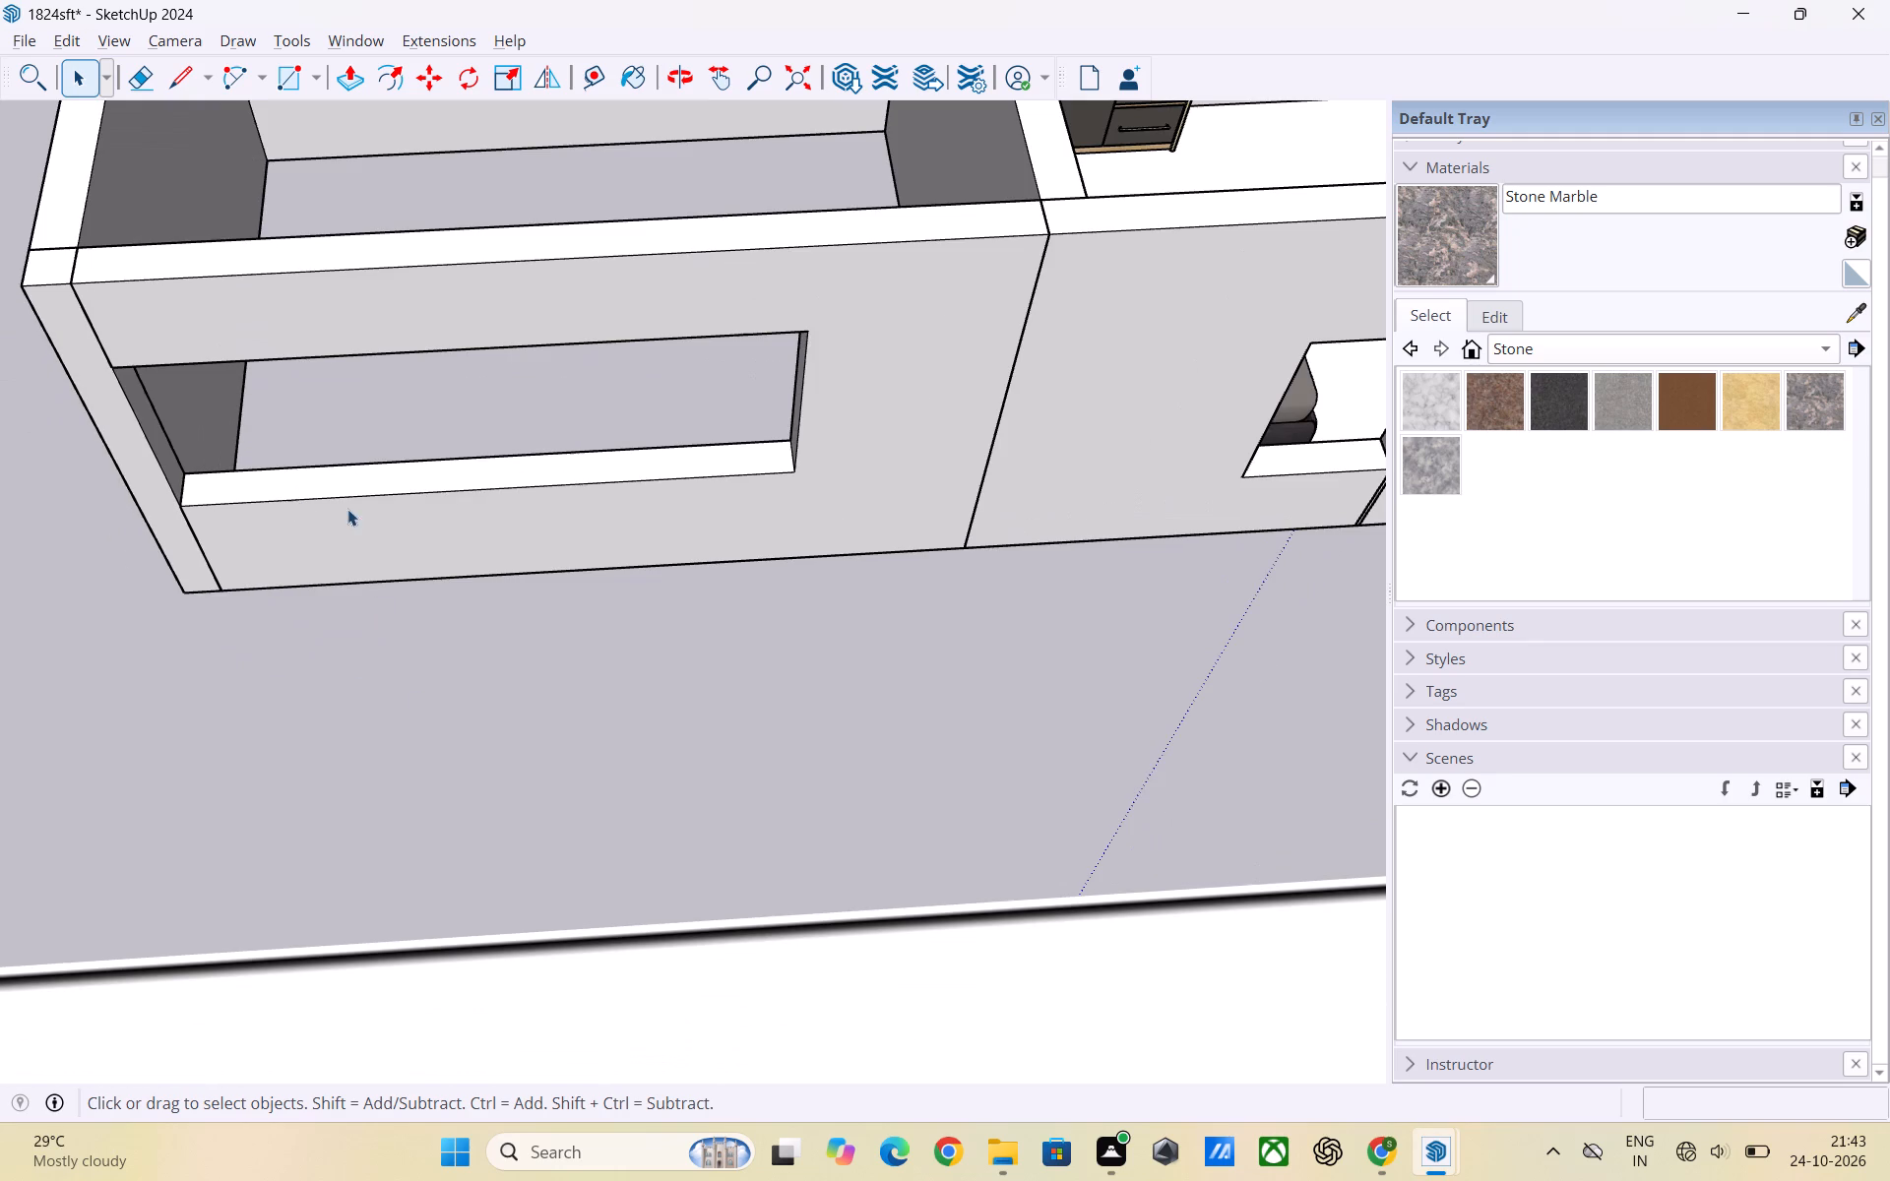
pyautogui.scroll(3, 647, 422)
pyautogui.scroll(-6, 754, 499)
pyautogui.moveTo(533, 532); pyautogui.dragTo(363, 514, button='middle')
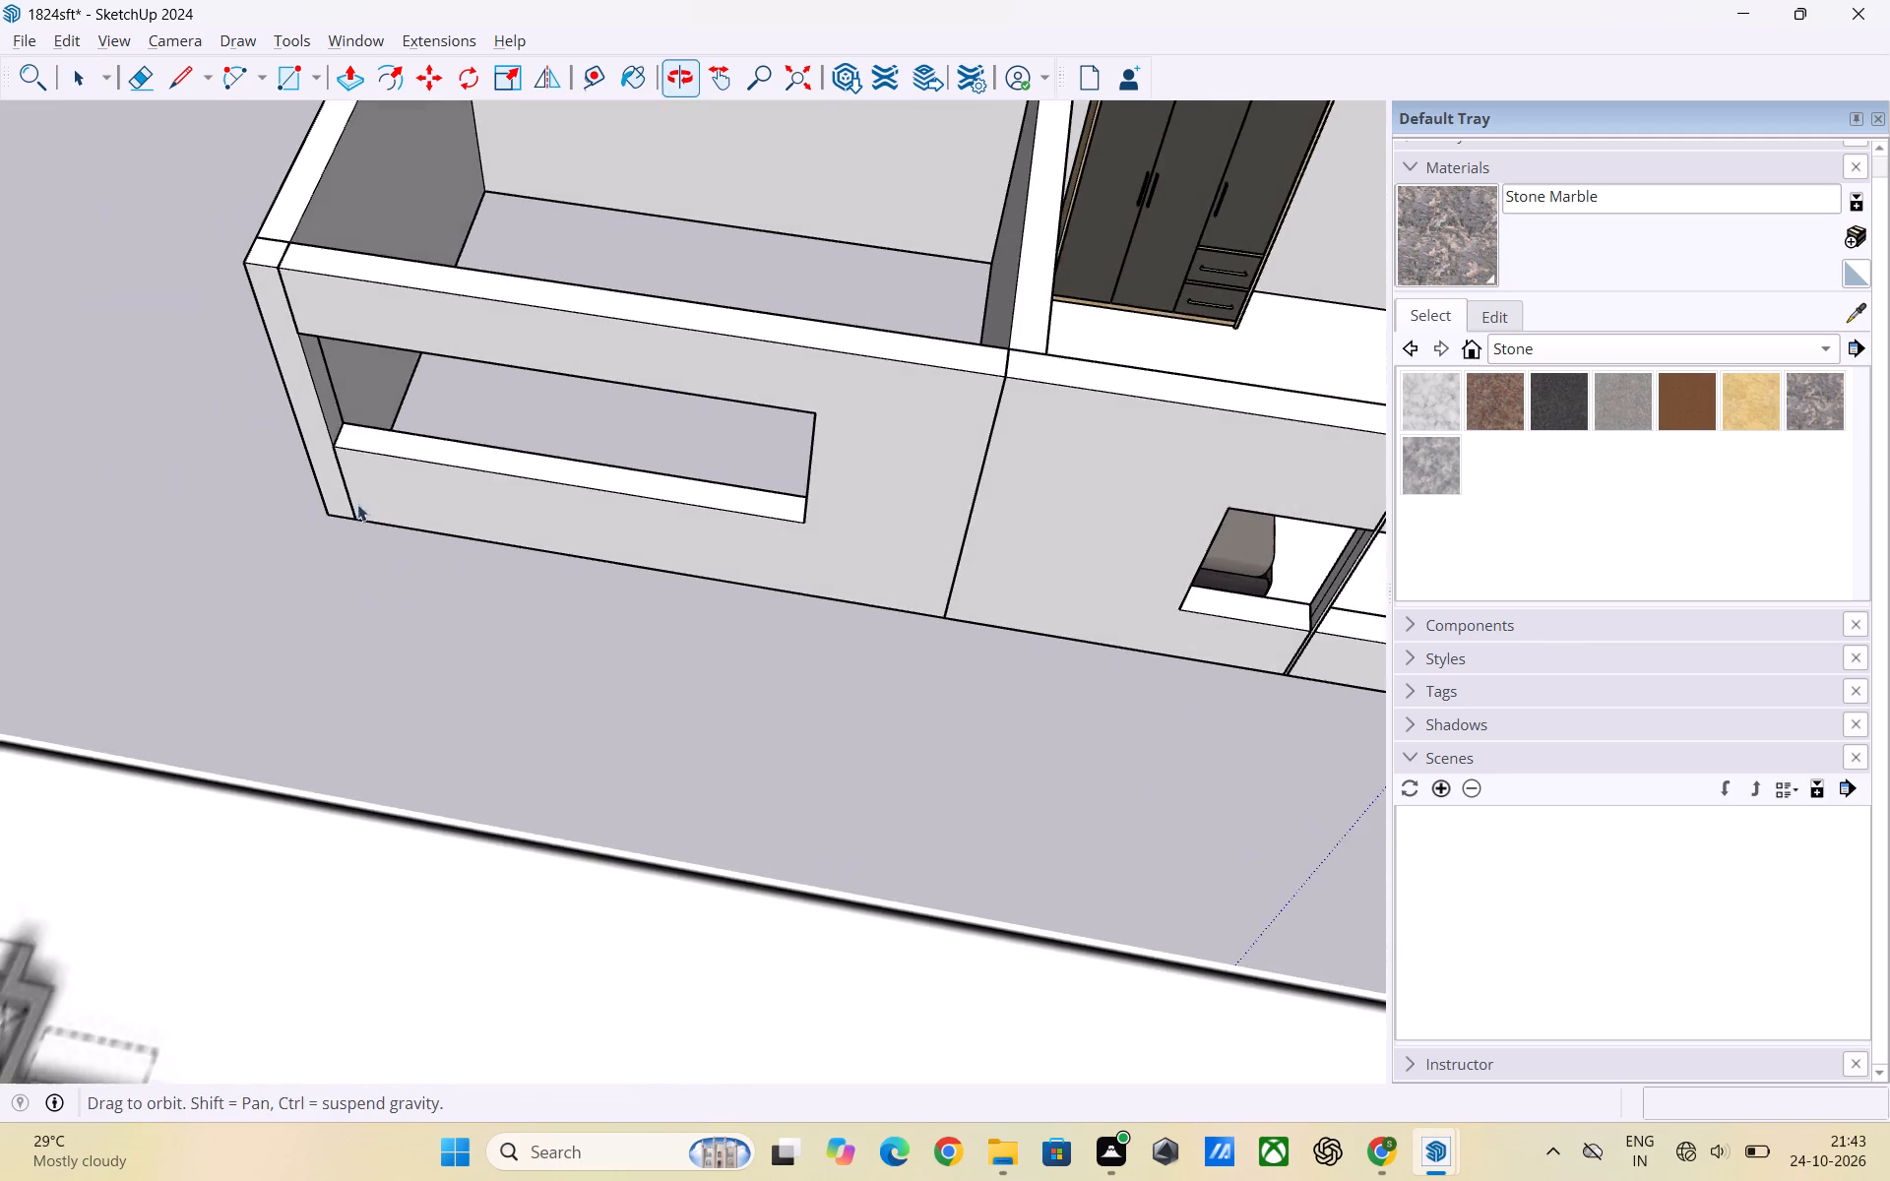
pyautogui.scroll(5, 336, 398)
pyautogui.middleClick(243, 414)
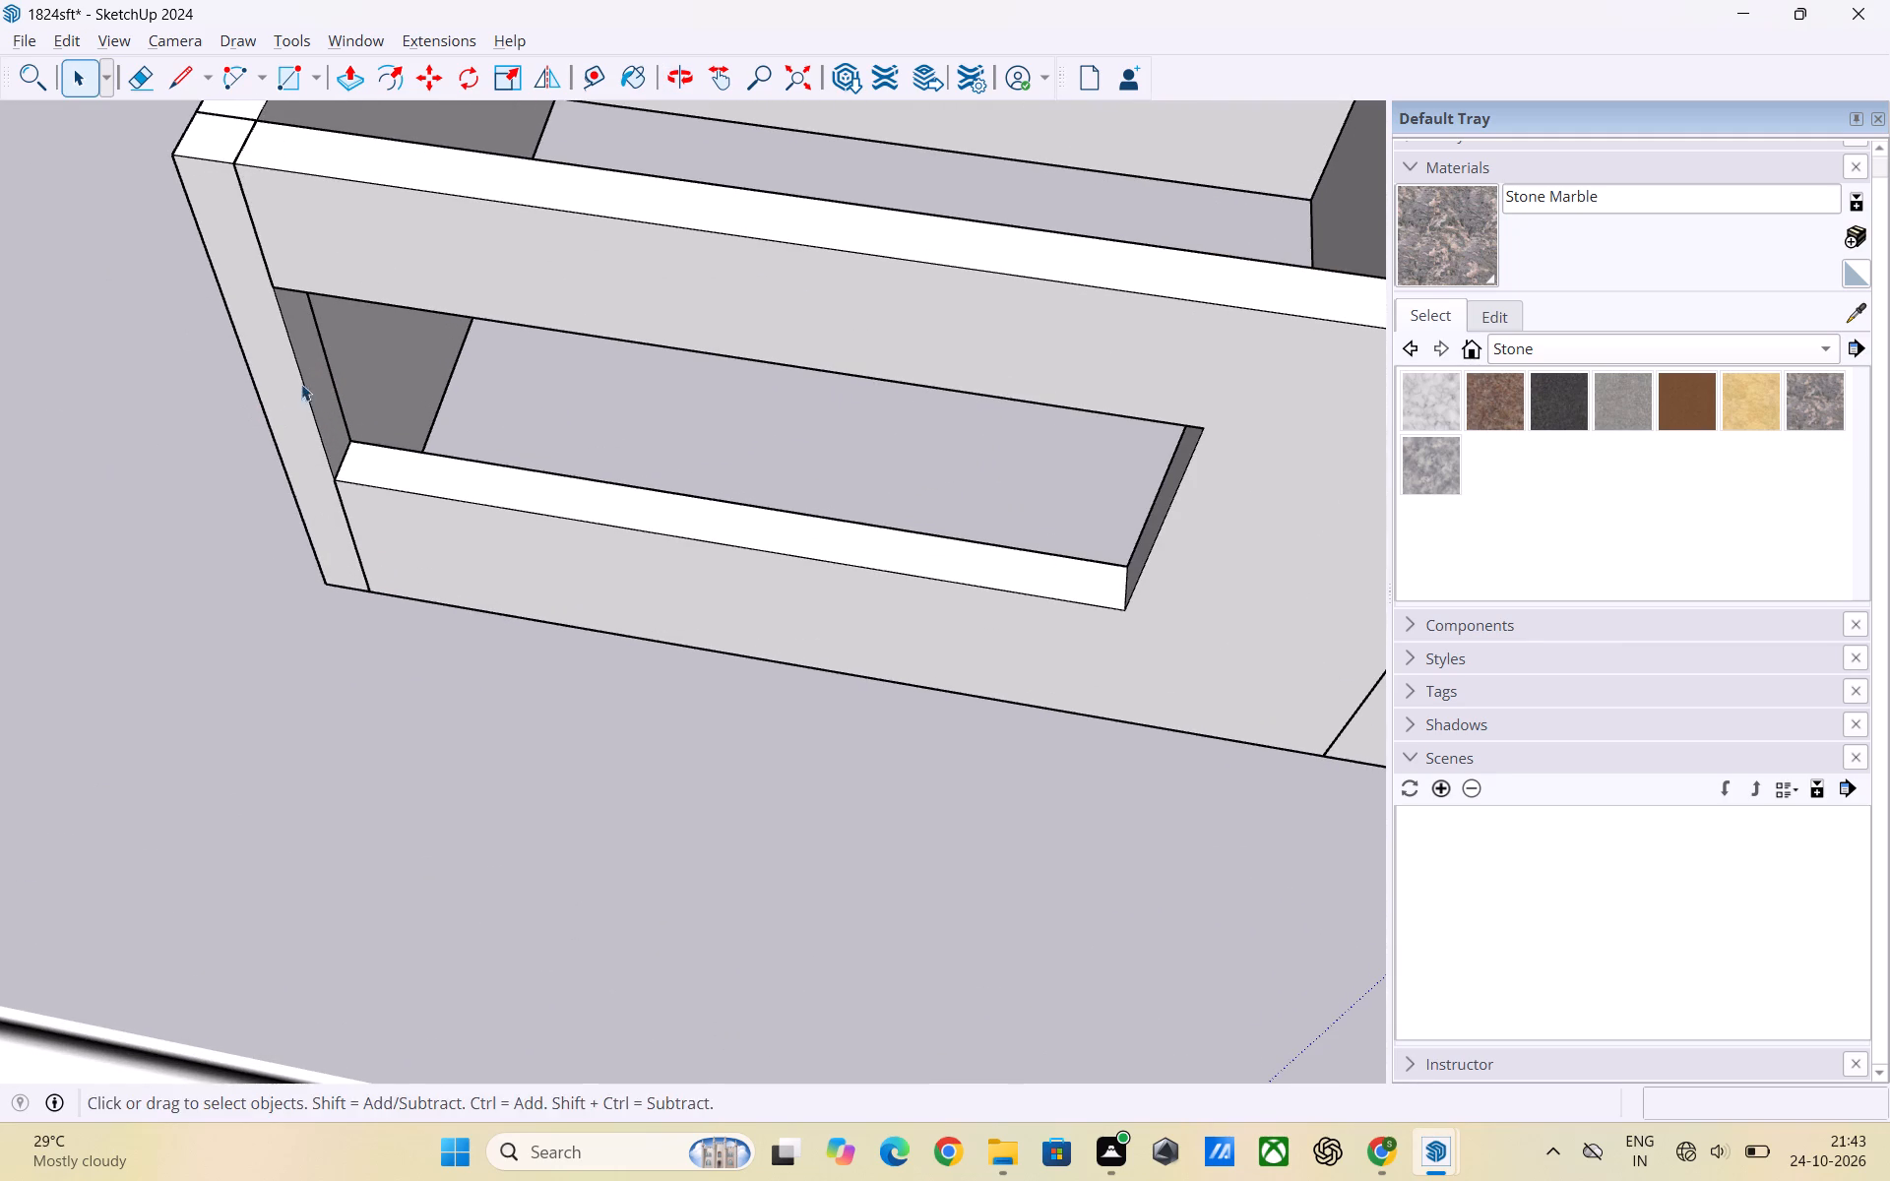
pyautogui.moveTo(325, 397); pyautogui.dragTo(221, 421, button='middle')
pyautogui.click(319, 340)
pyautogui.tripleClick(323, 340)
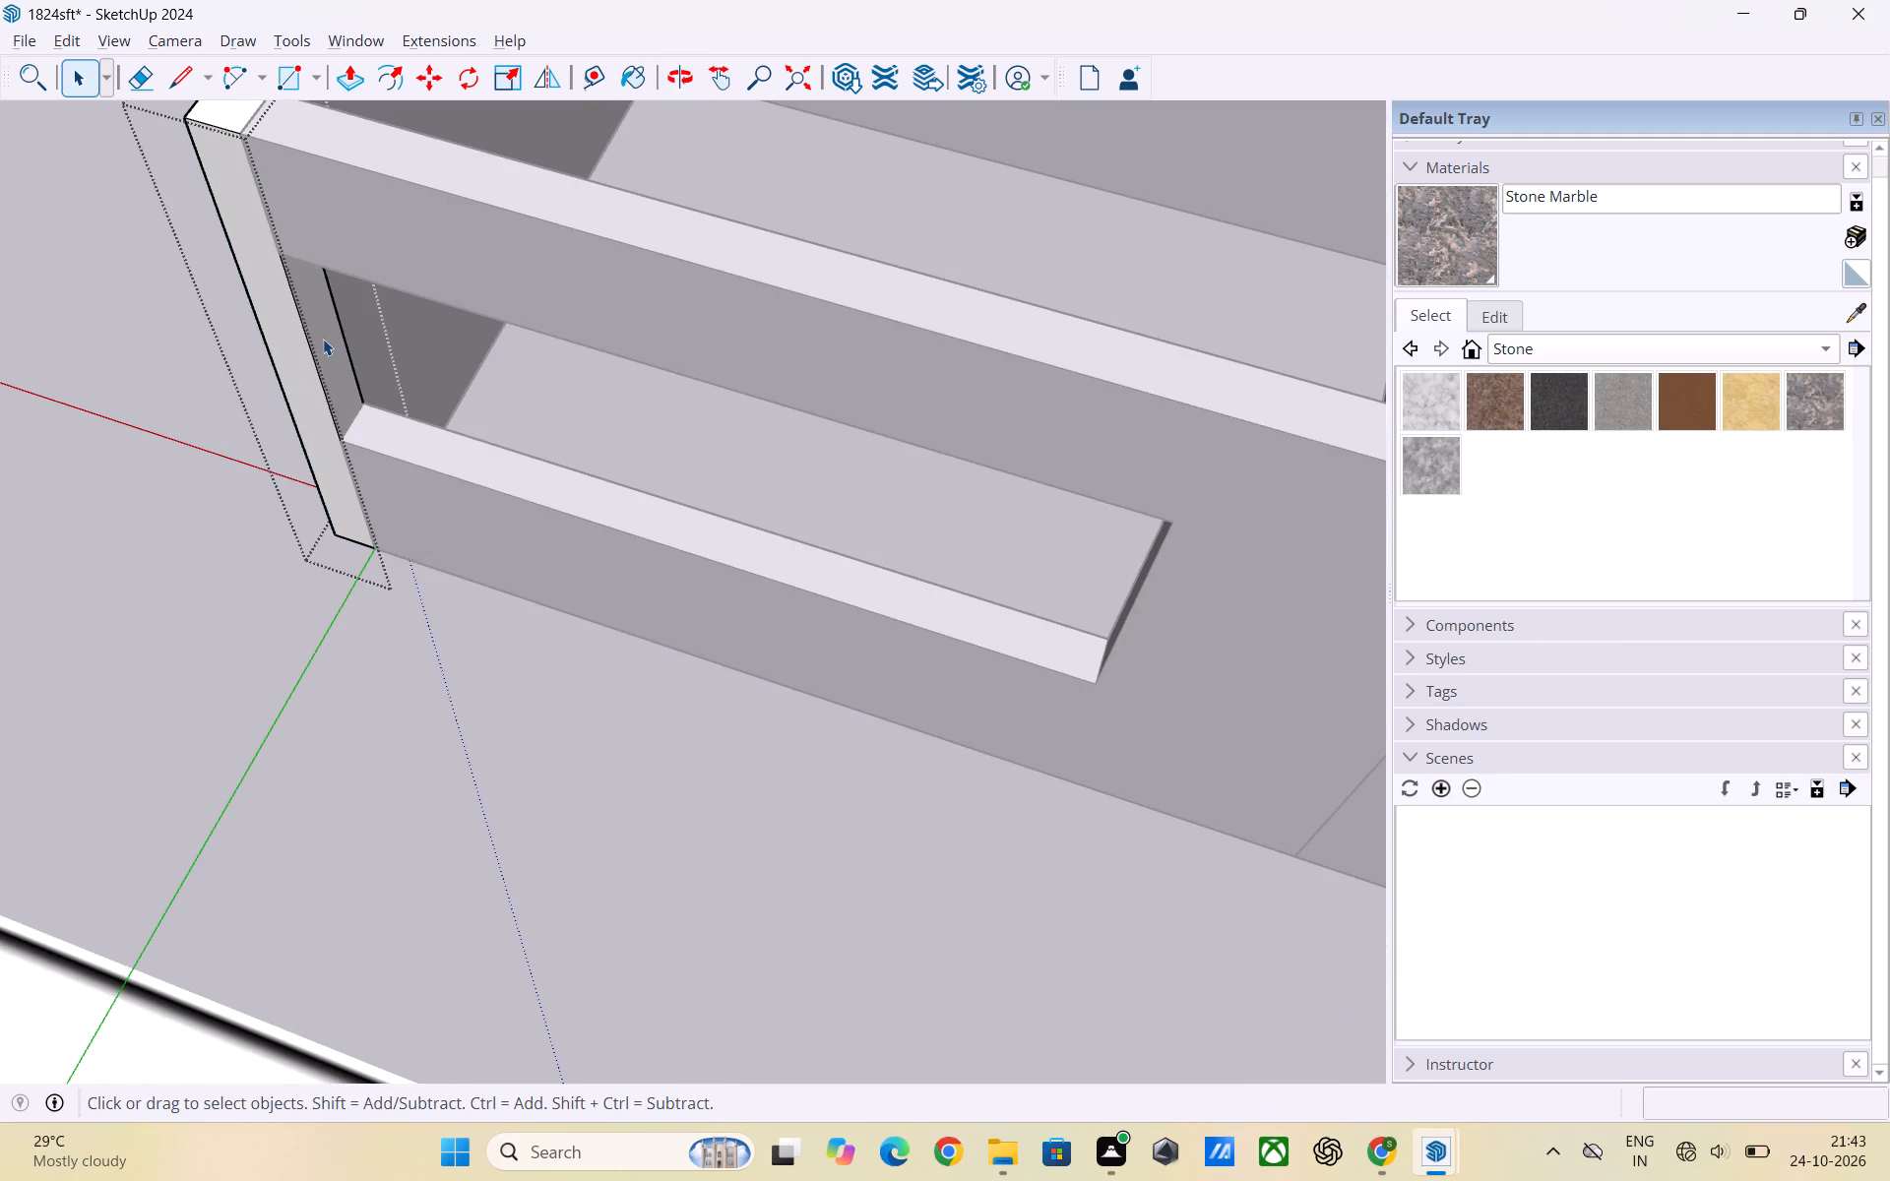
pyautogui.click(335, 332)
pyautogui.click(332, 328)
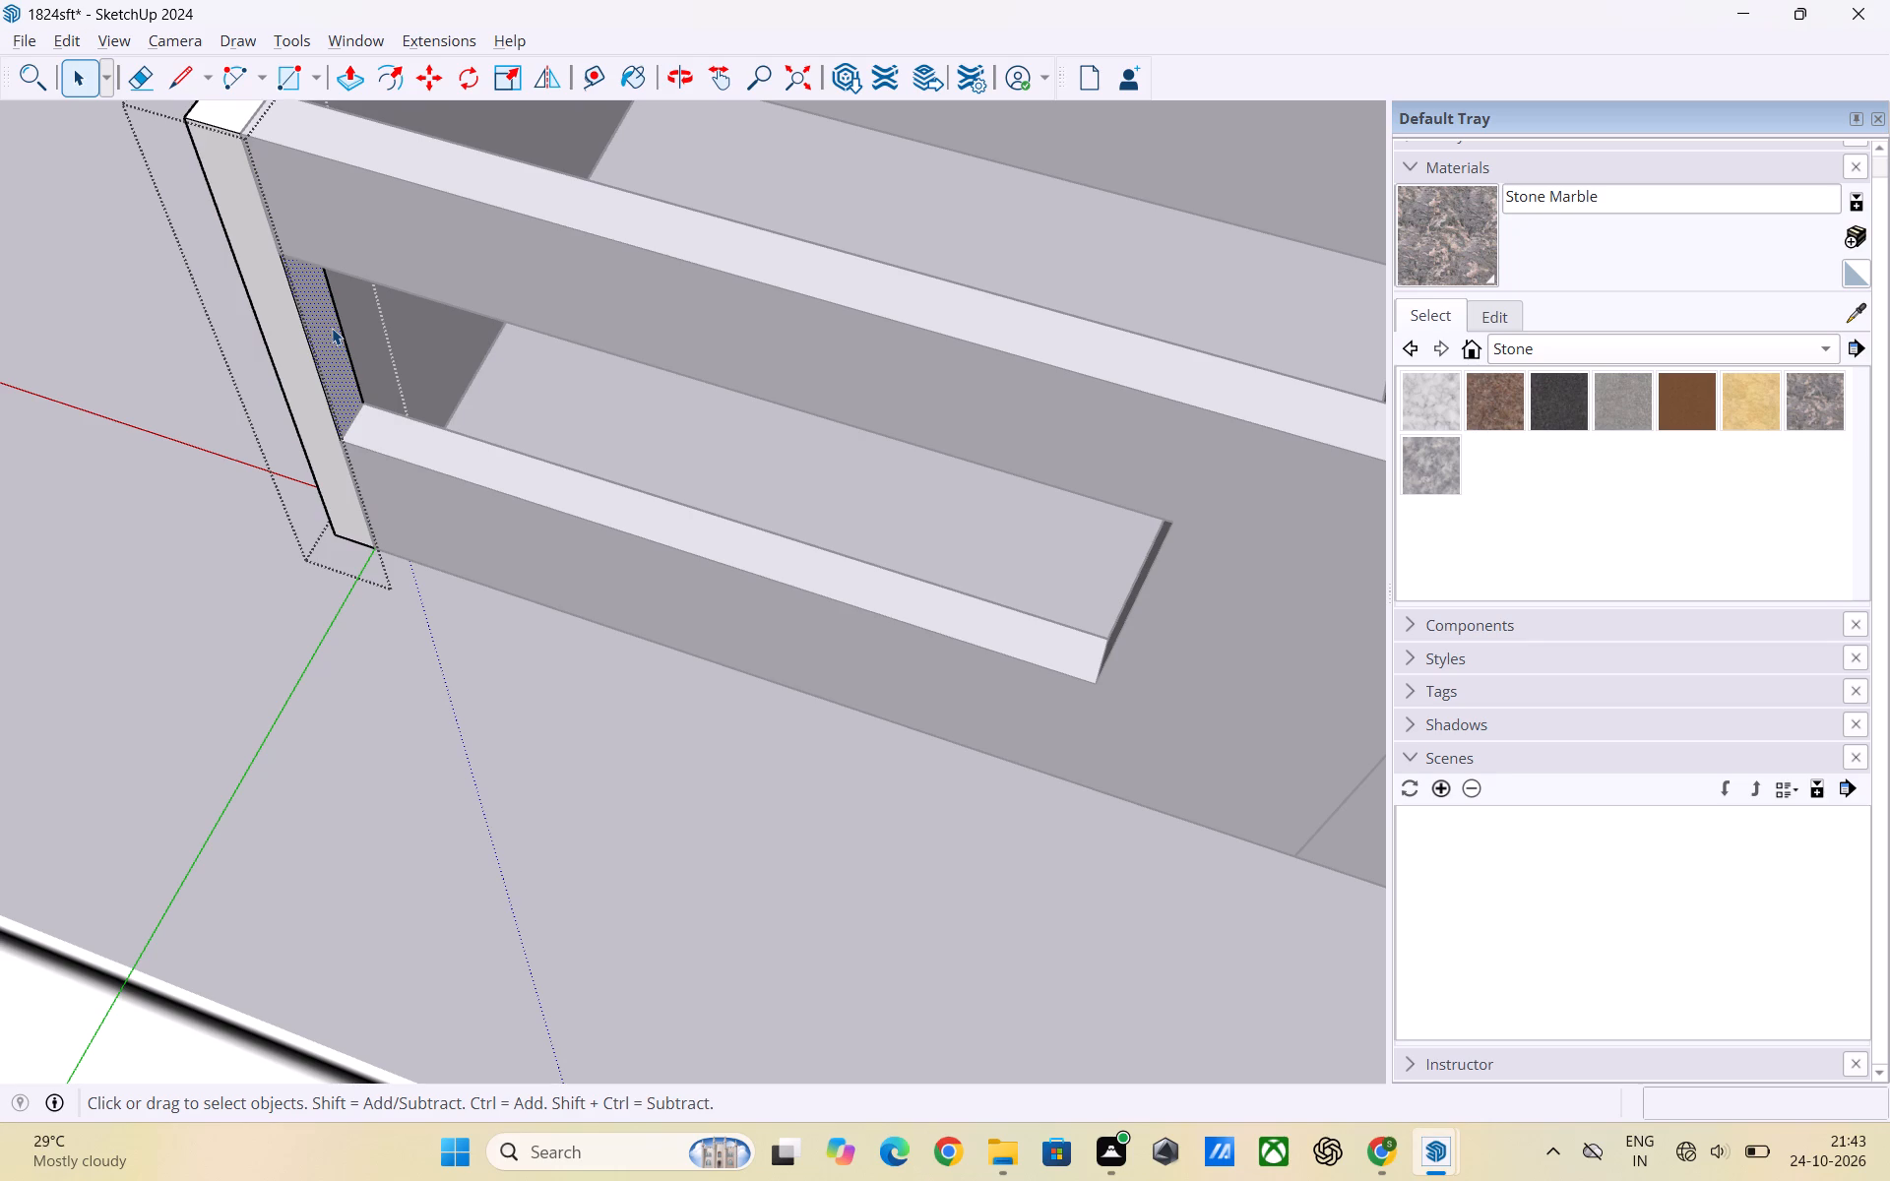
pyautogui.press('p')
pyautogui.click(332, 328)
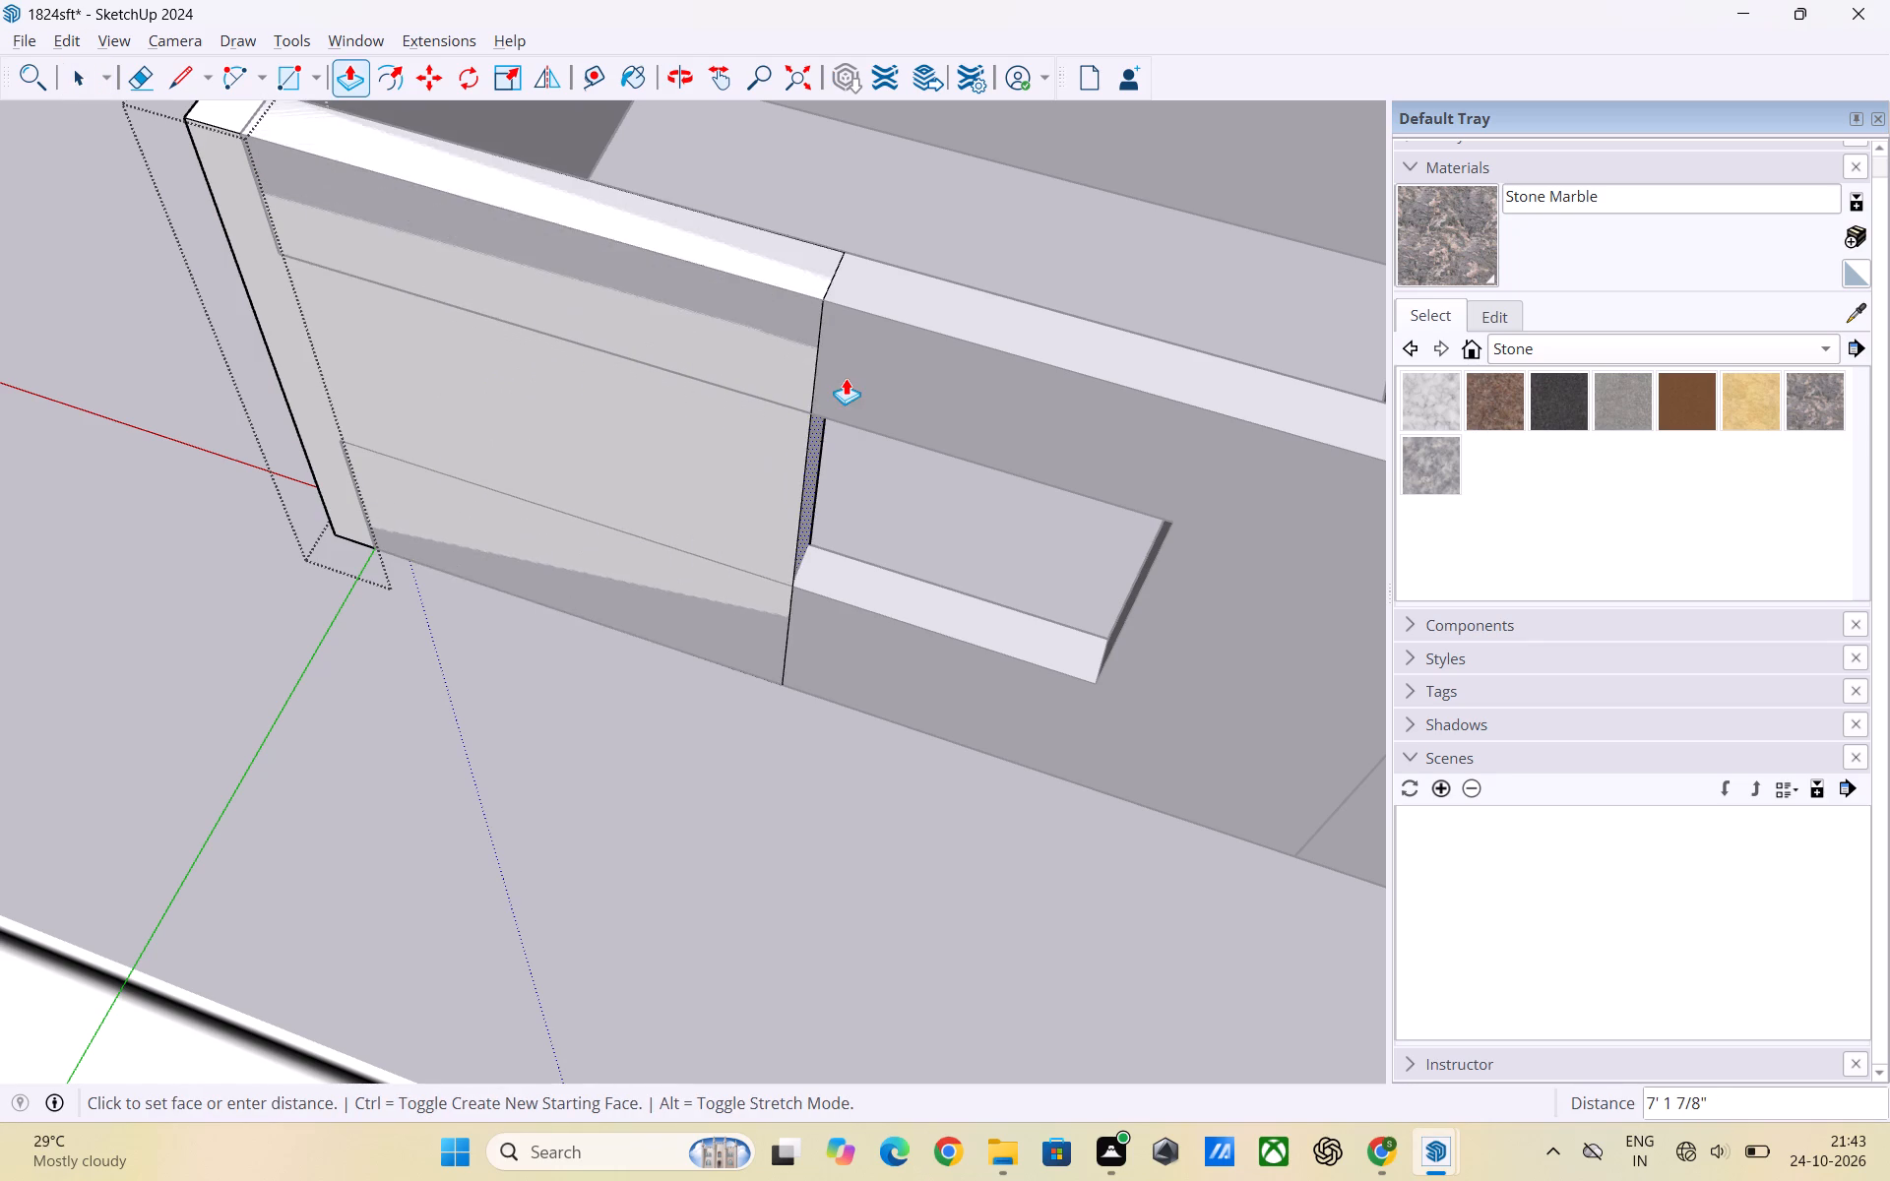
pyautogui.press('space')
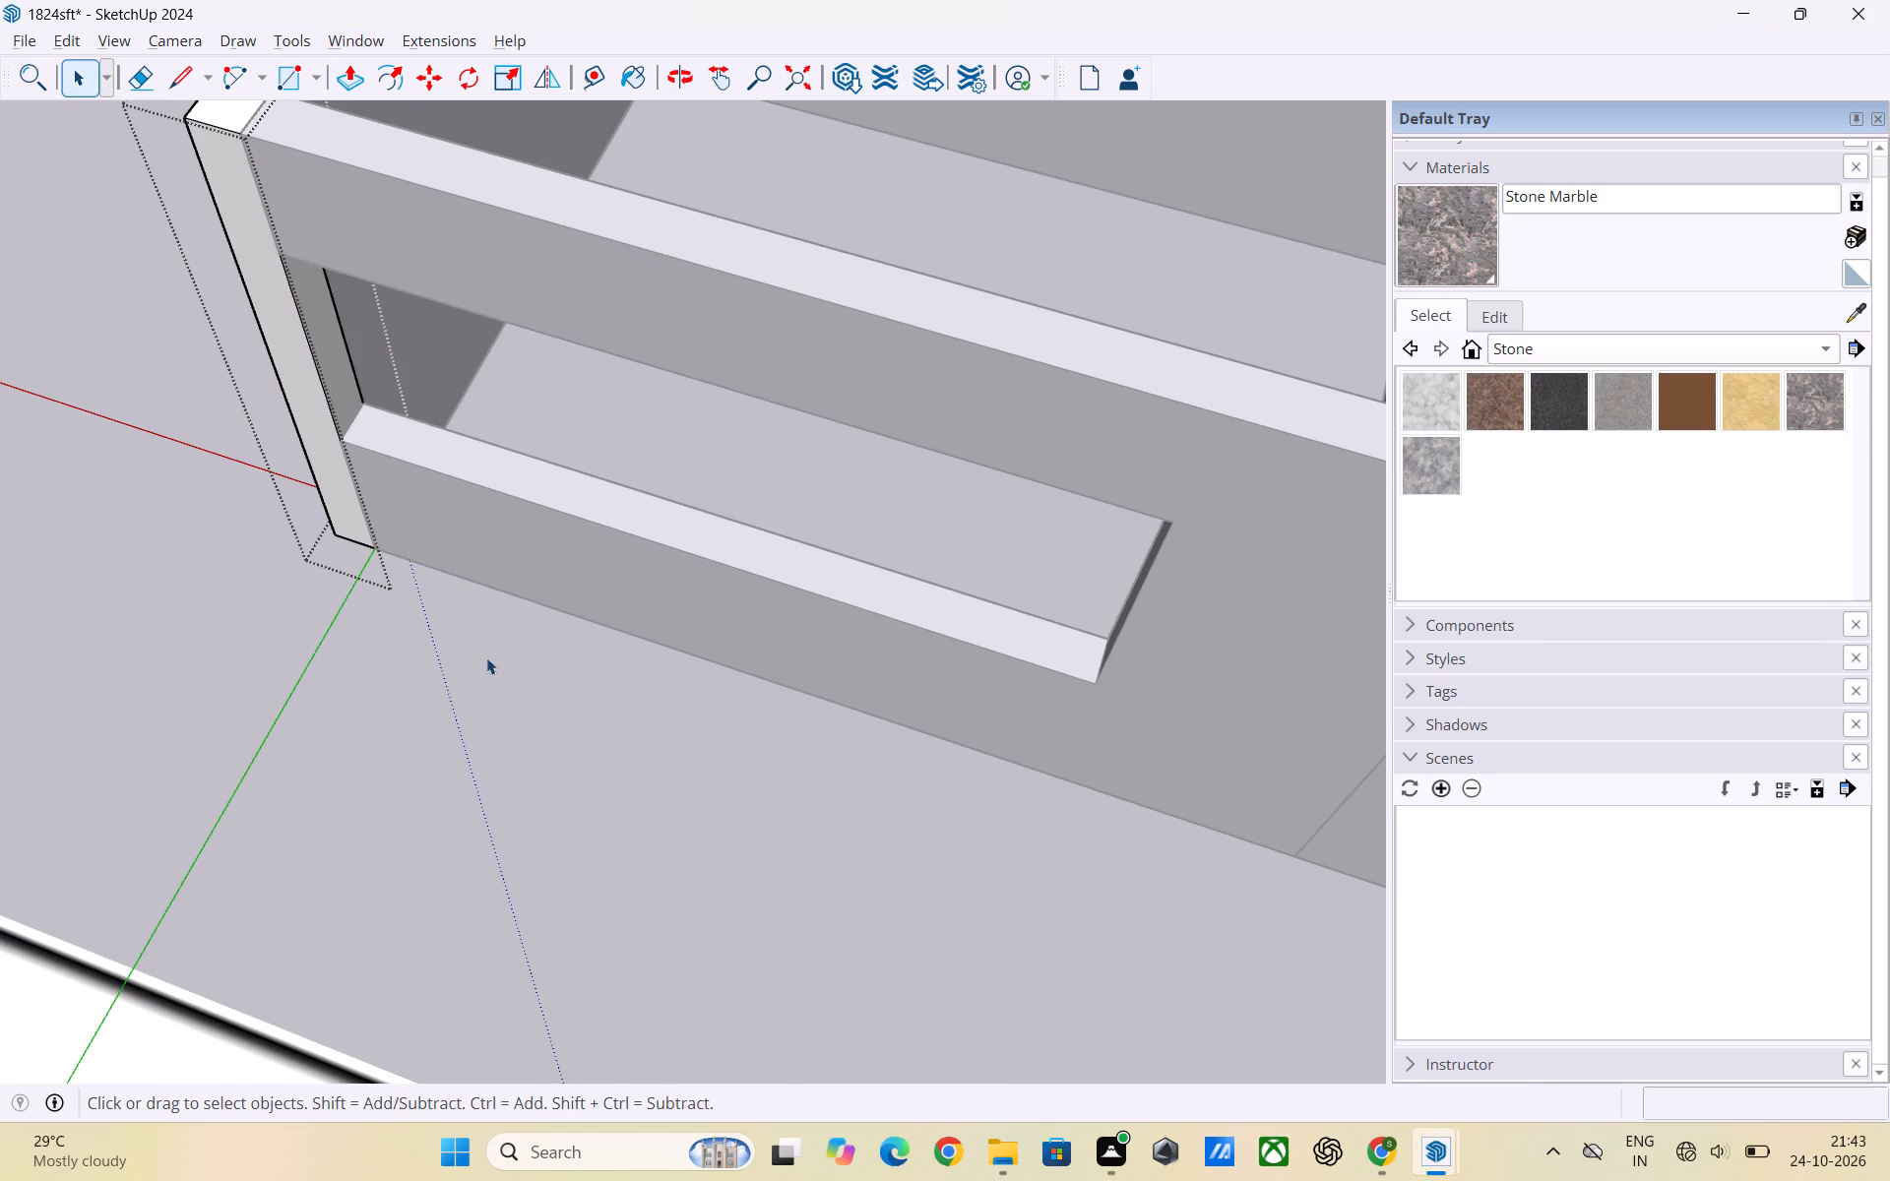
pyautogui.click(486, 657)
# Draw a rectangle about 4' high on the corner post's face inside the window opening, spanning the wall thickness from sill to lintel.
pyautogui.scroll(3, 312, 330)
pyautogui.moveTo(495, 426); pyautogui.dragTo(166, 417, button='middle')
pyautogui.scroll(3, 378, 328)
pyautogui.scroll(-8, 530, 442)
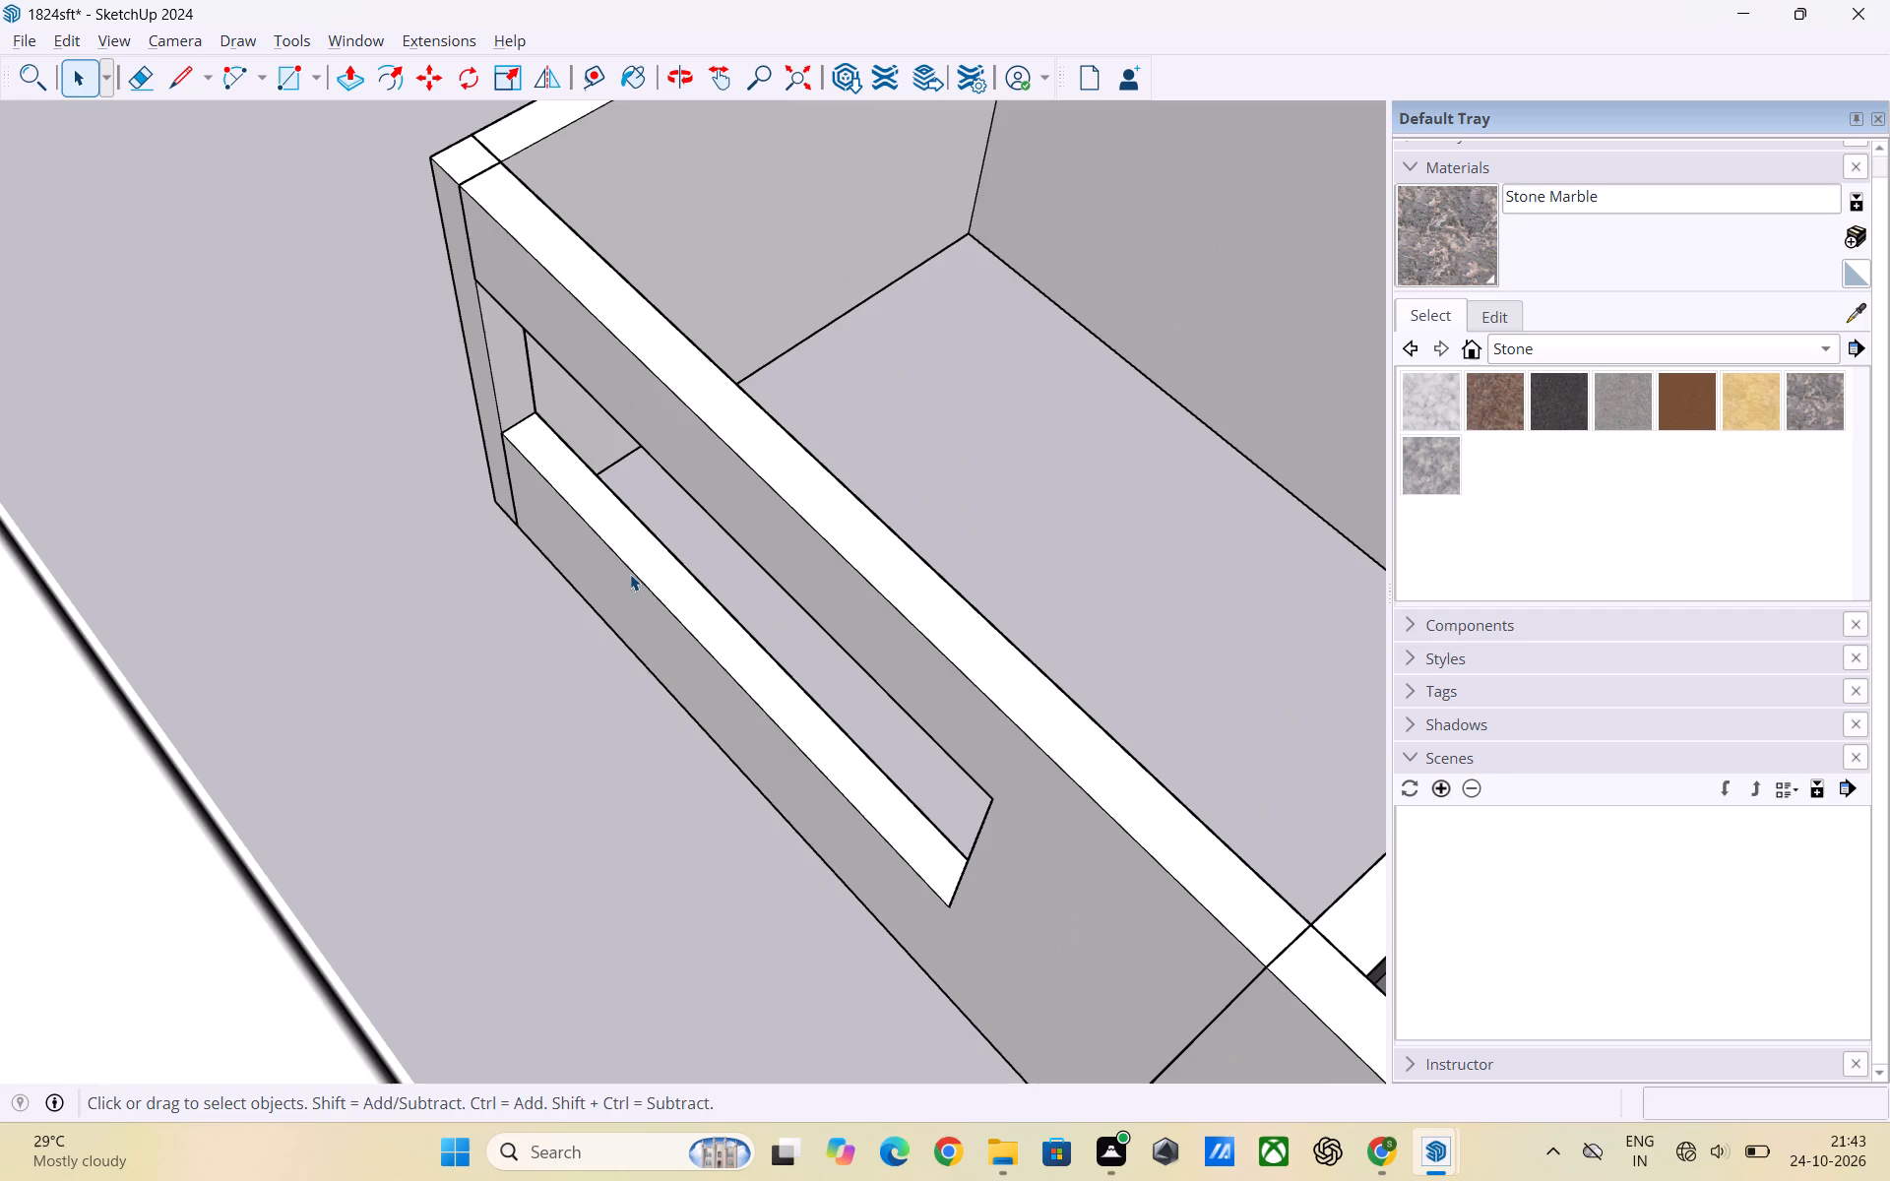
pyautogui.moveTo(612, 444); pyautogui.dragTo(458, 306, button='middle')
pyautogui.scroll(4, 704, 432)
pyautogui.moveTo(963, 425); pyautogui.dragTo(290, 463, button='middle')
pyautogui.scroll(2, 421, 409)
pyautogui.scroll(-3, 690, 442)
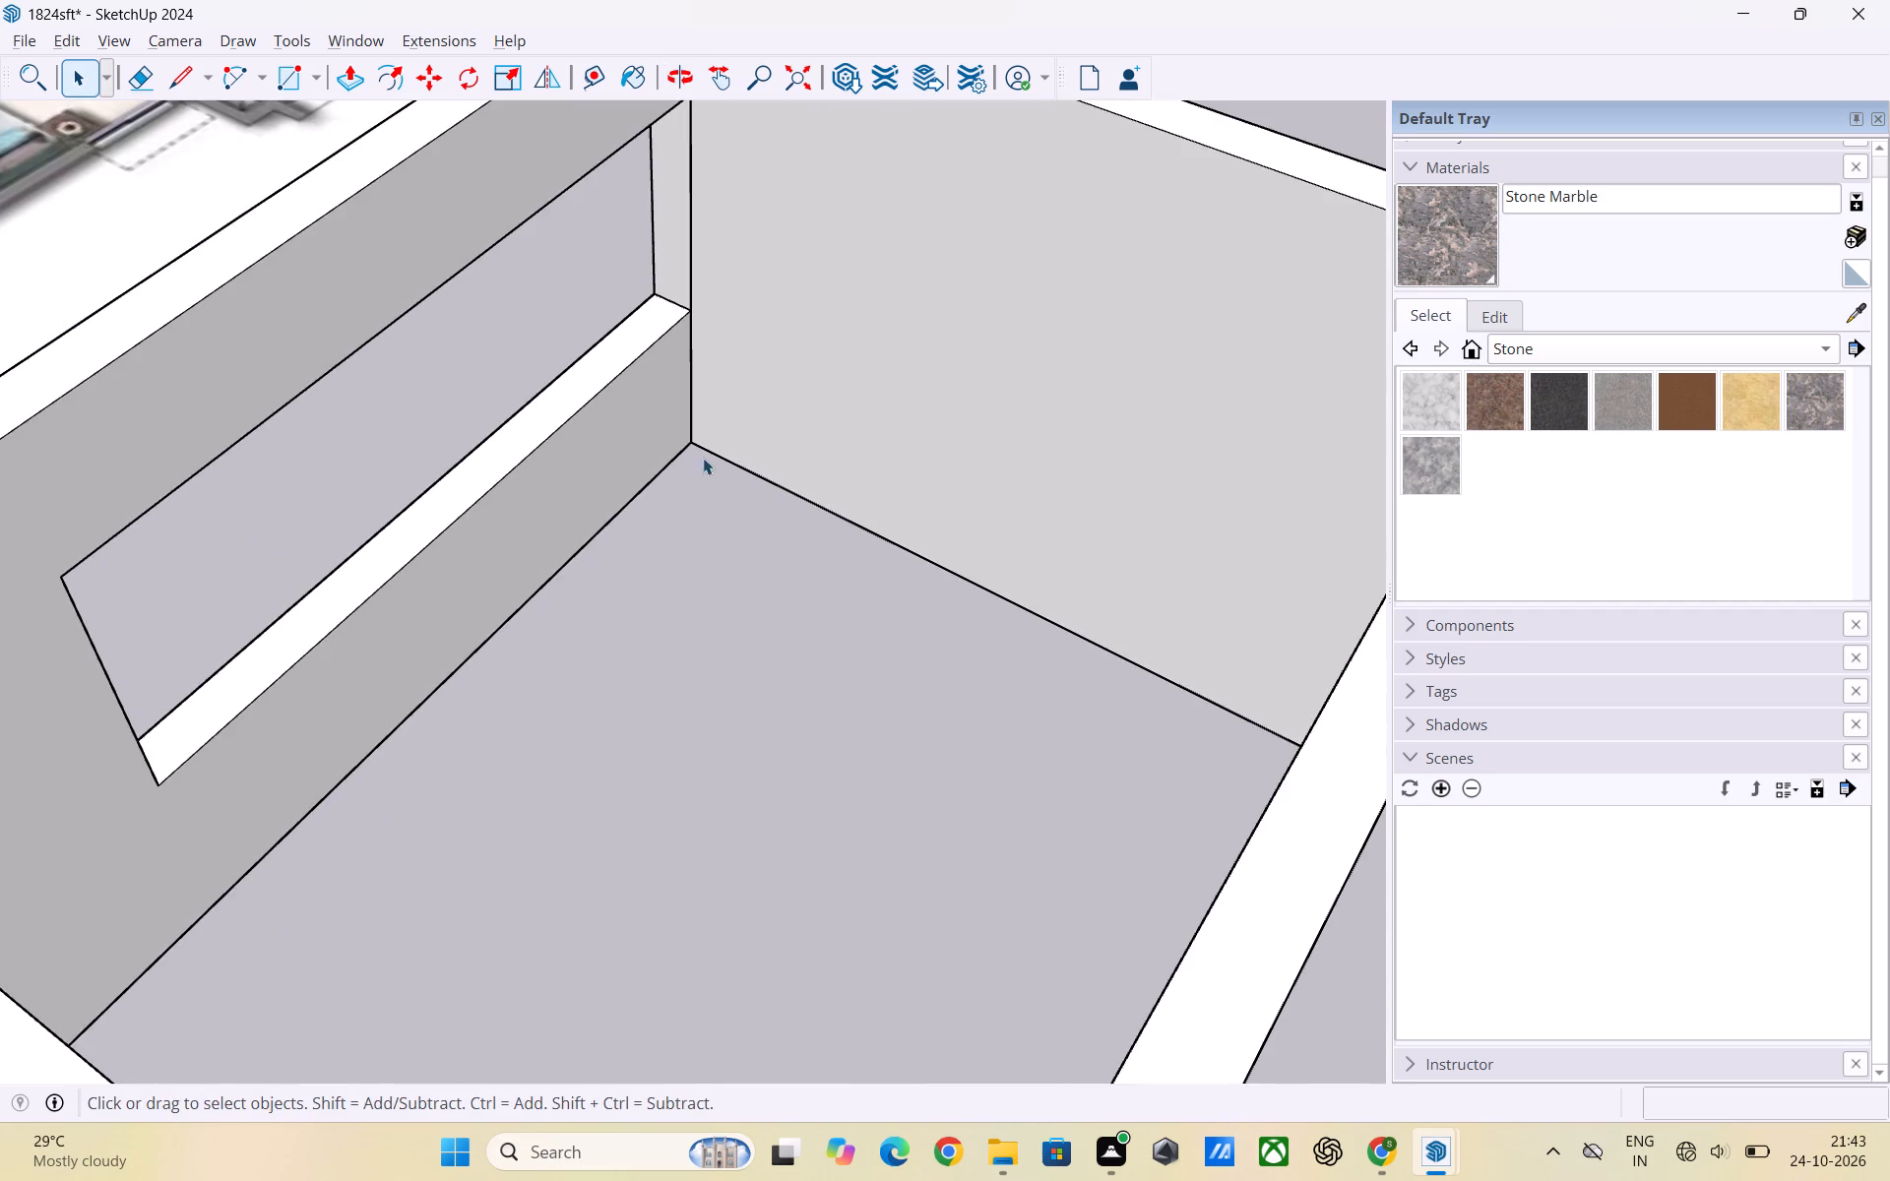
pyautogui.scroll(-3, 574, 476)
pyautogui.moveTo(581, 482); pyautogui.dragTo(615, 509, button='middle')
pyautogui.moveTo(594, 510); pyautogui.dragTo(282, 527, button='middle')
pyautogui.scroll(2, 309, 456)
pyautogui.moveTo(394, 502); pyautogui.dragTo(209, 539, button='middle')
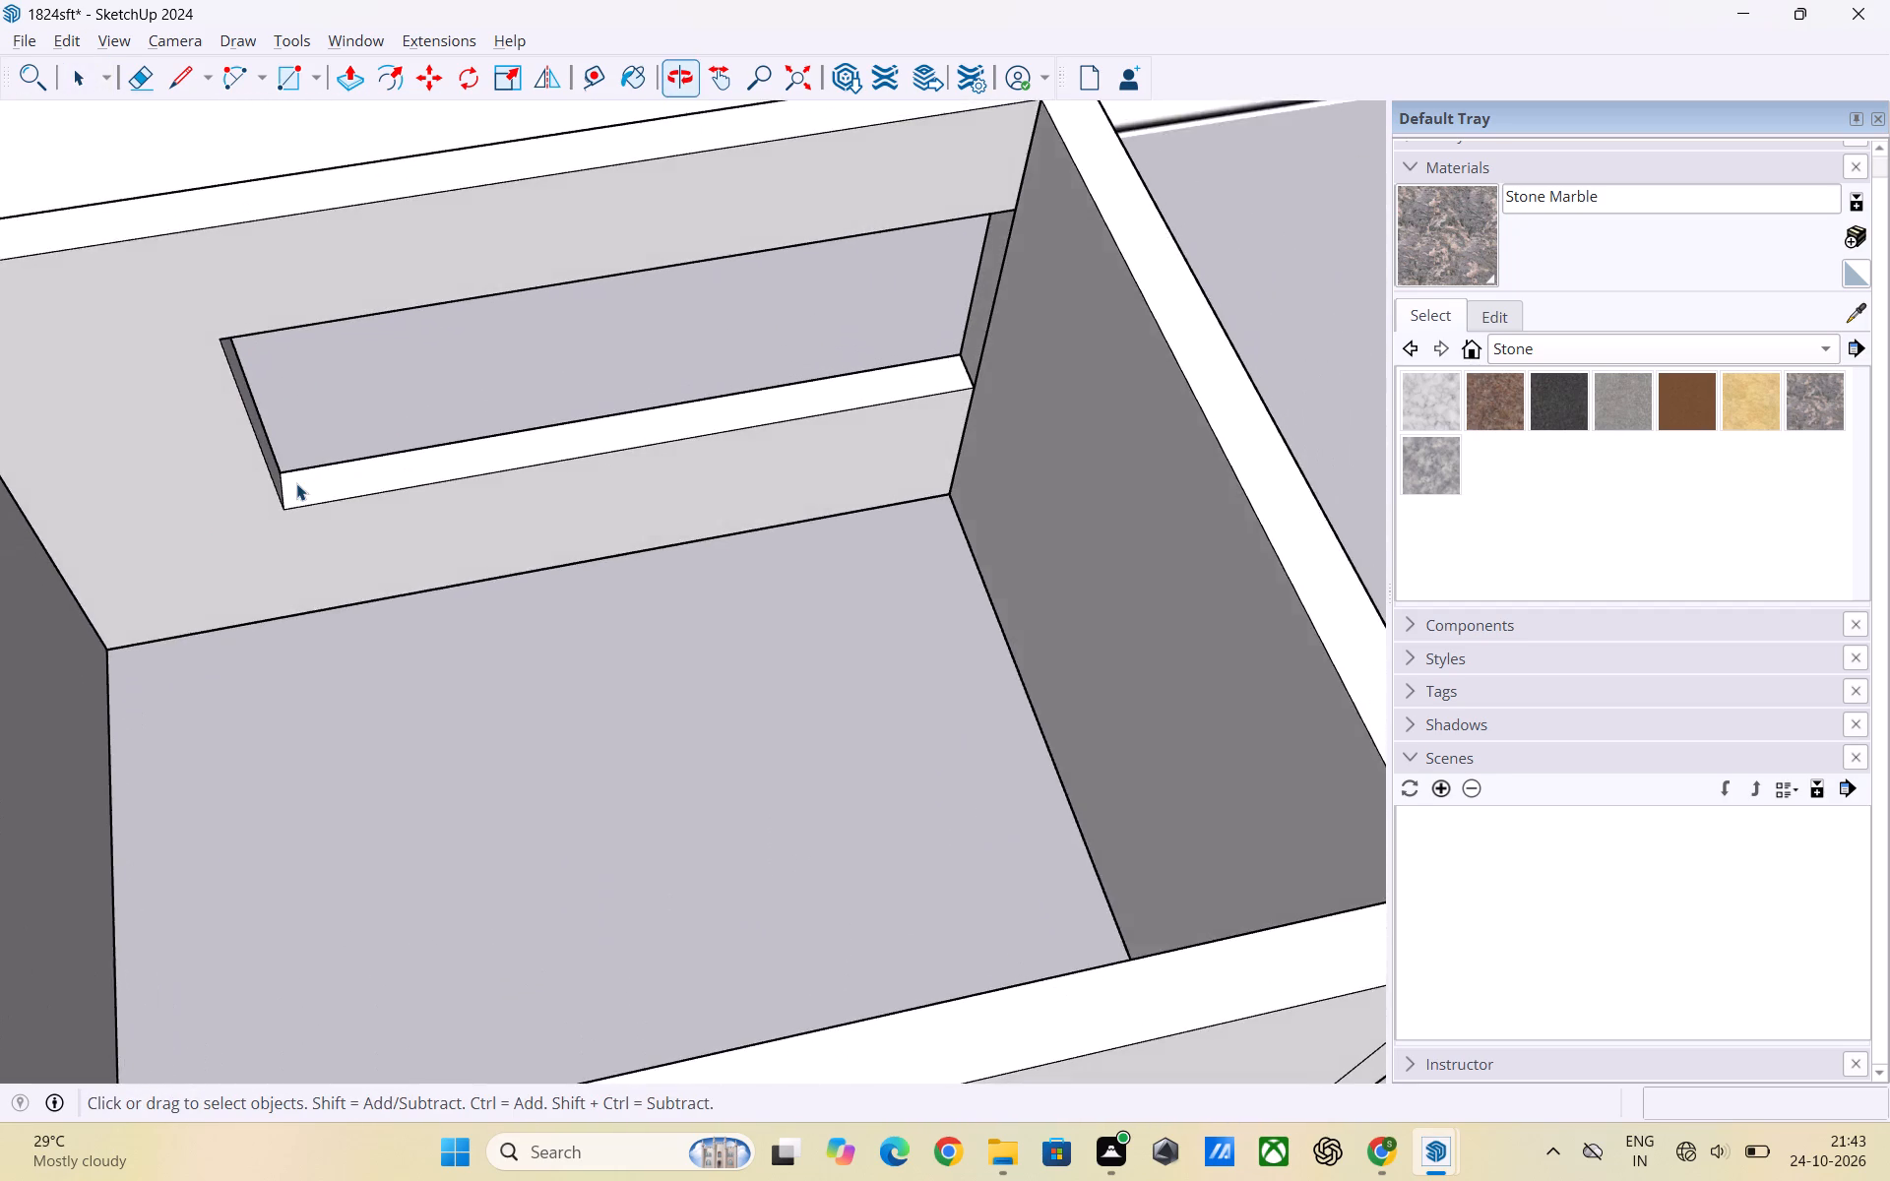
pyautogui.scroll(3, 300, 481)
pyautogui.scroll(-4, 380, 507)
pyautogui.moveTo(510, 565); pyautogui.dragTo(517, 511, button='middle')
pyautogui.scroll(2, 732, 416)
pyautogui.moveTo(783, 430); pyautogui.dragTo(826, 413, button='middle')
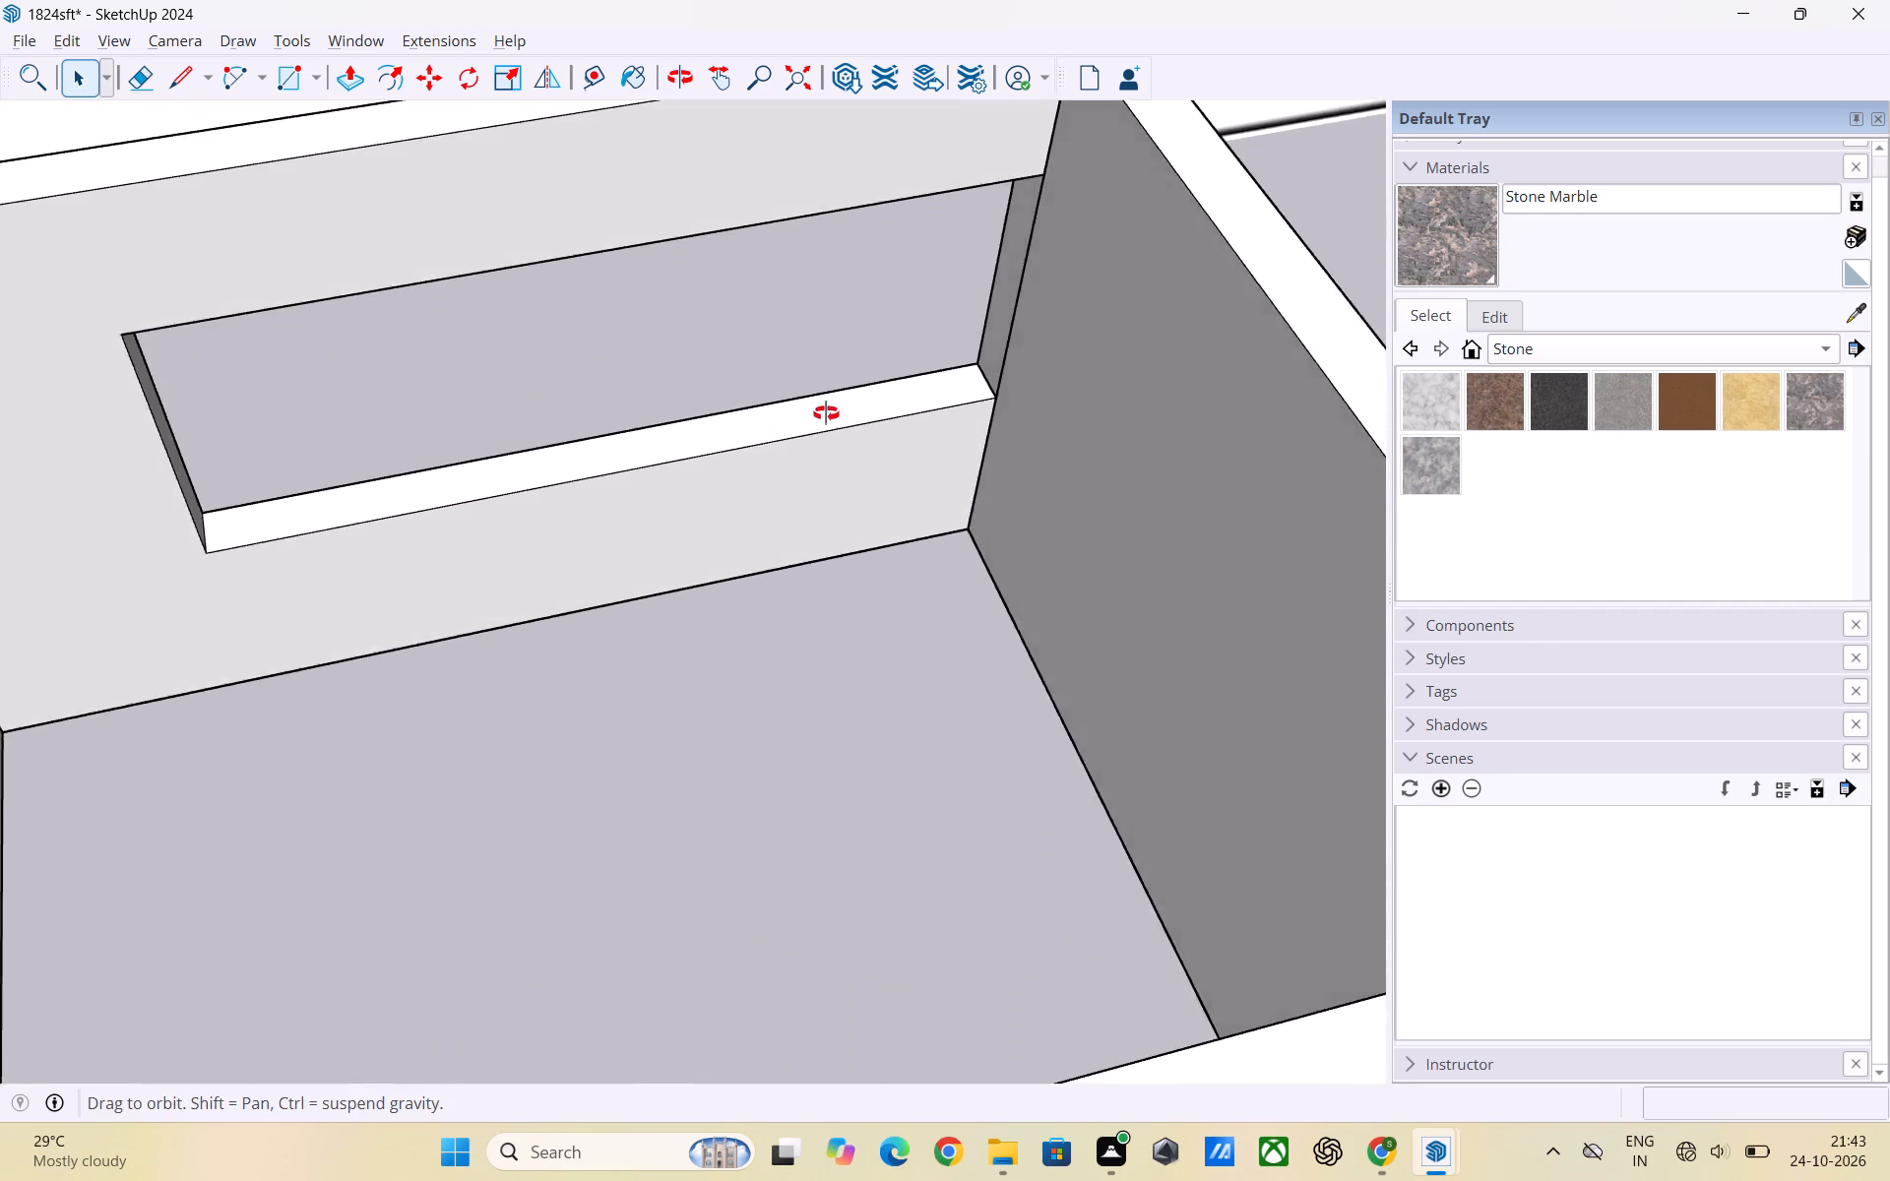
pyautogui.moveTo(826, 413); pyautogui.dragTo(911, 349, button='middle')
pyautogui.scroll(-3, 1200, 464)
pyautogui.scroll(4, 1027, 162)
pyautogui.moveTo(1039, 221); pyautogui.dragTo(1031, 131, button='middle')
pyautogui.scroll(3, 986, 188)
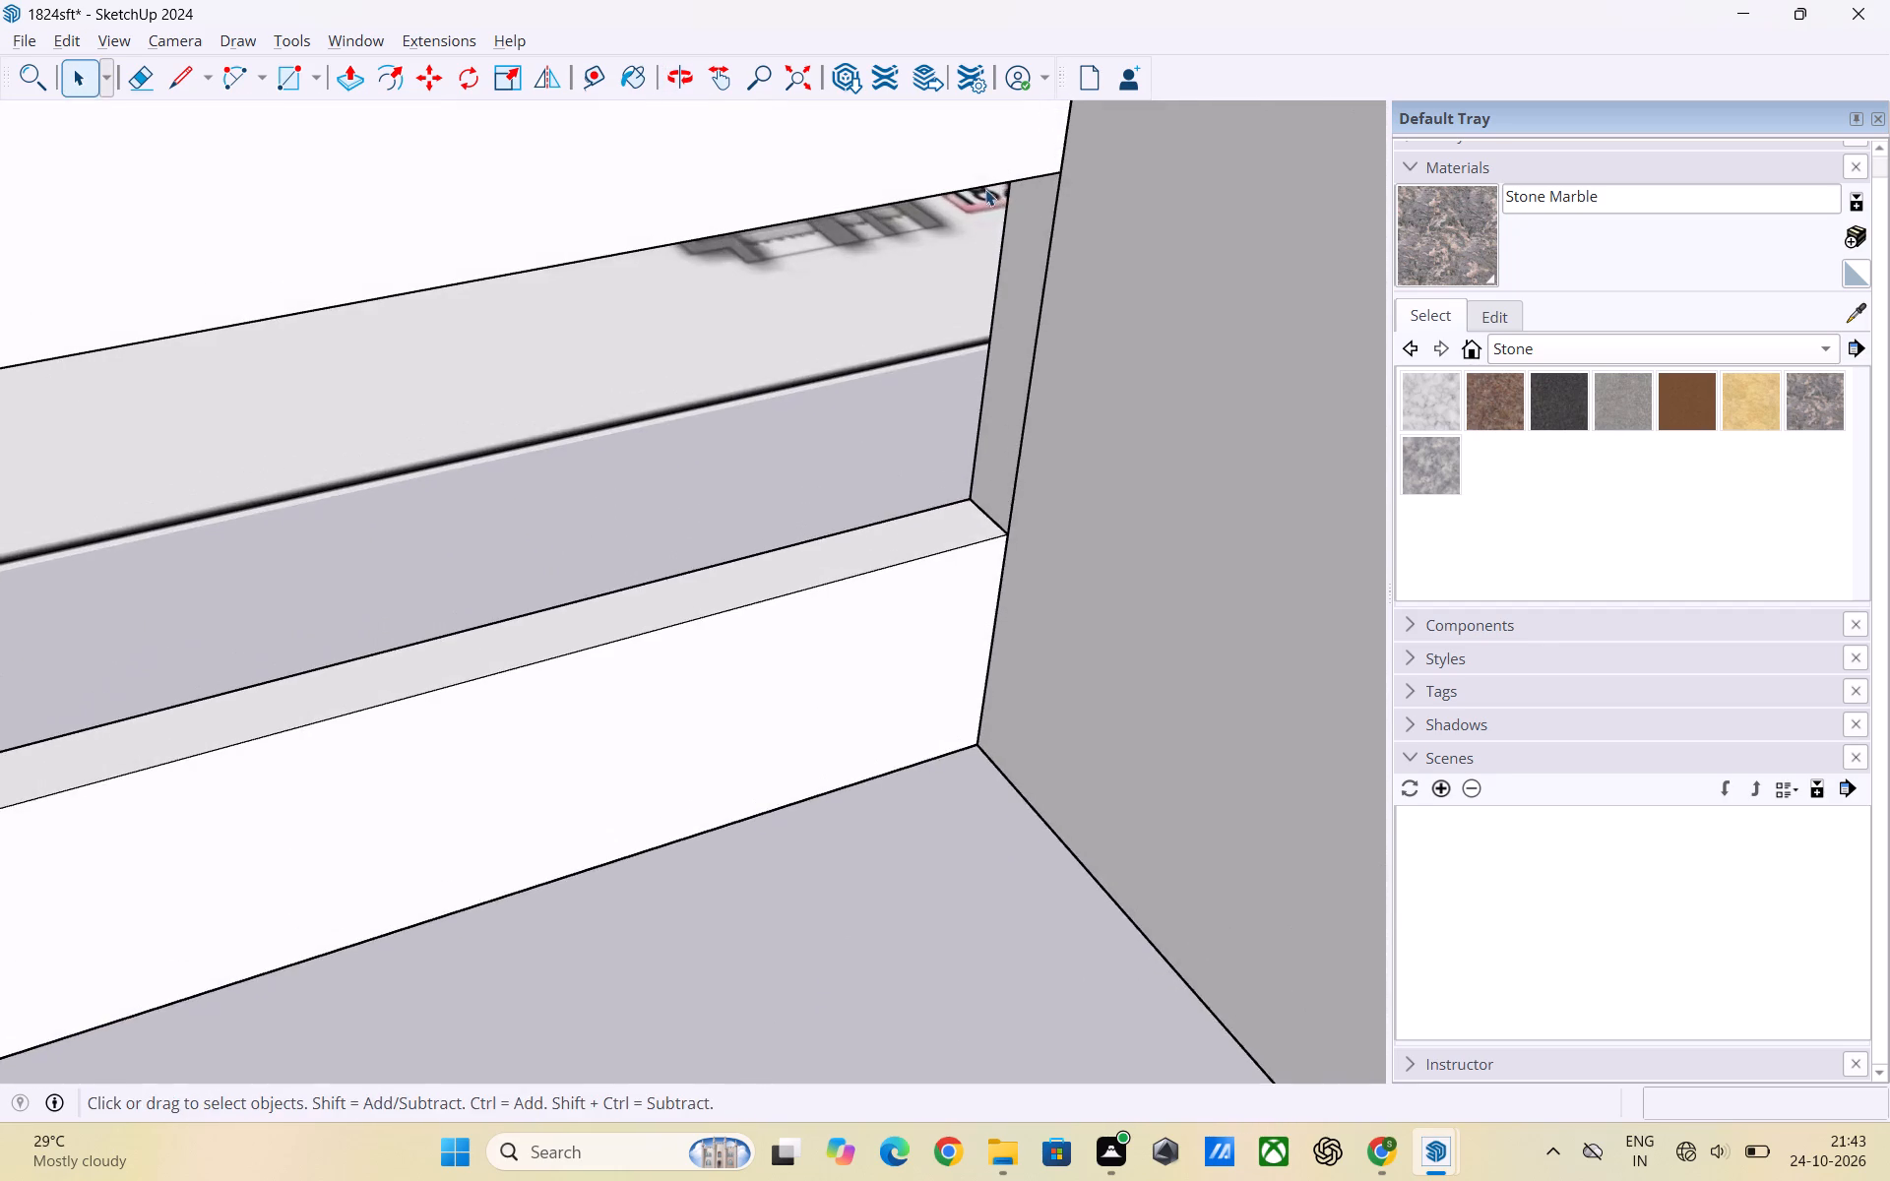
pyautogui.moveTo(985, 218); pyautogui.dragTo(1095, 135, button='middle')
pyautogui.scroll(3, 1015, 165)
pyautogui.moveTo(1019, 261); pyautogui.dragTo(1016, 191, button='middle')
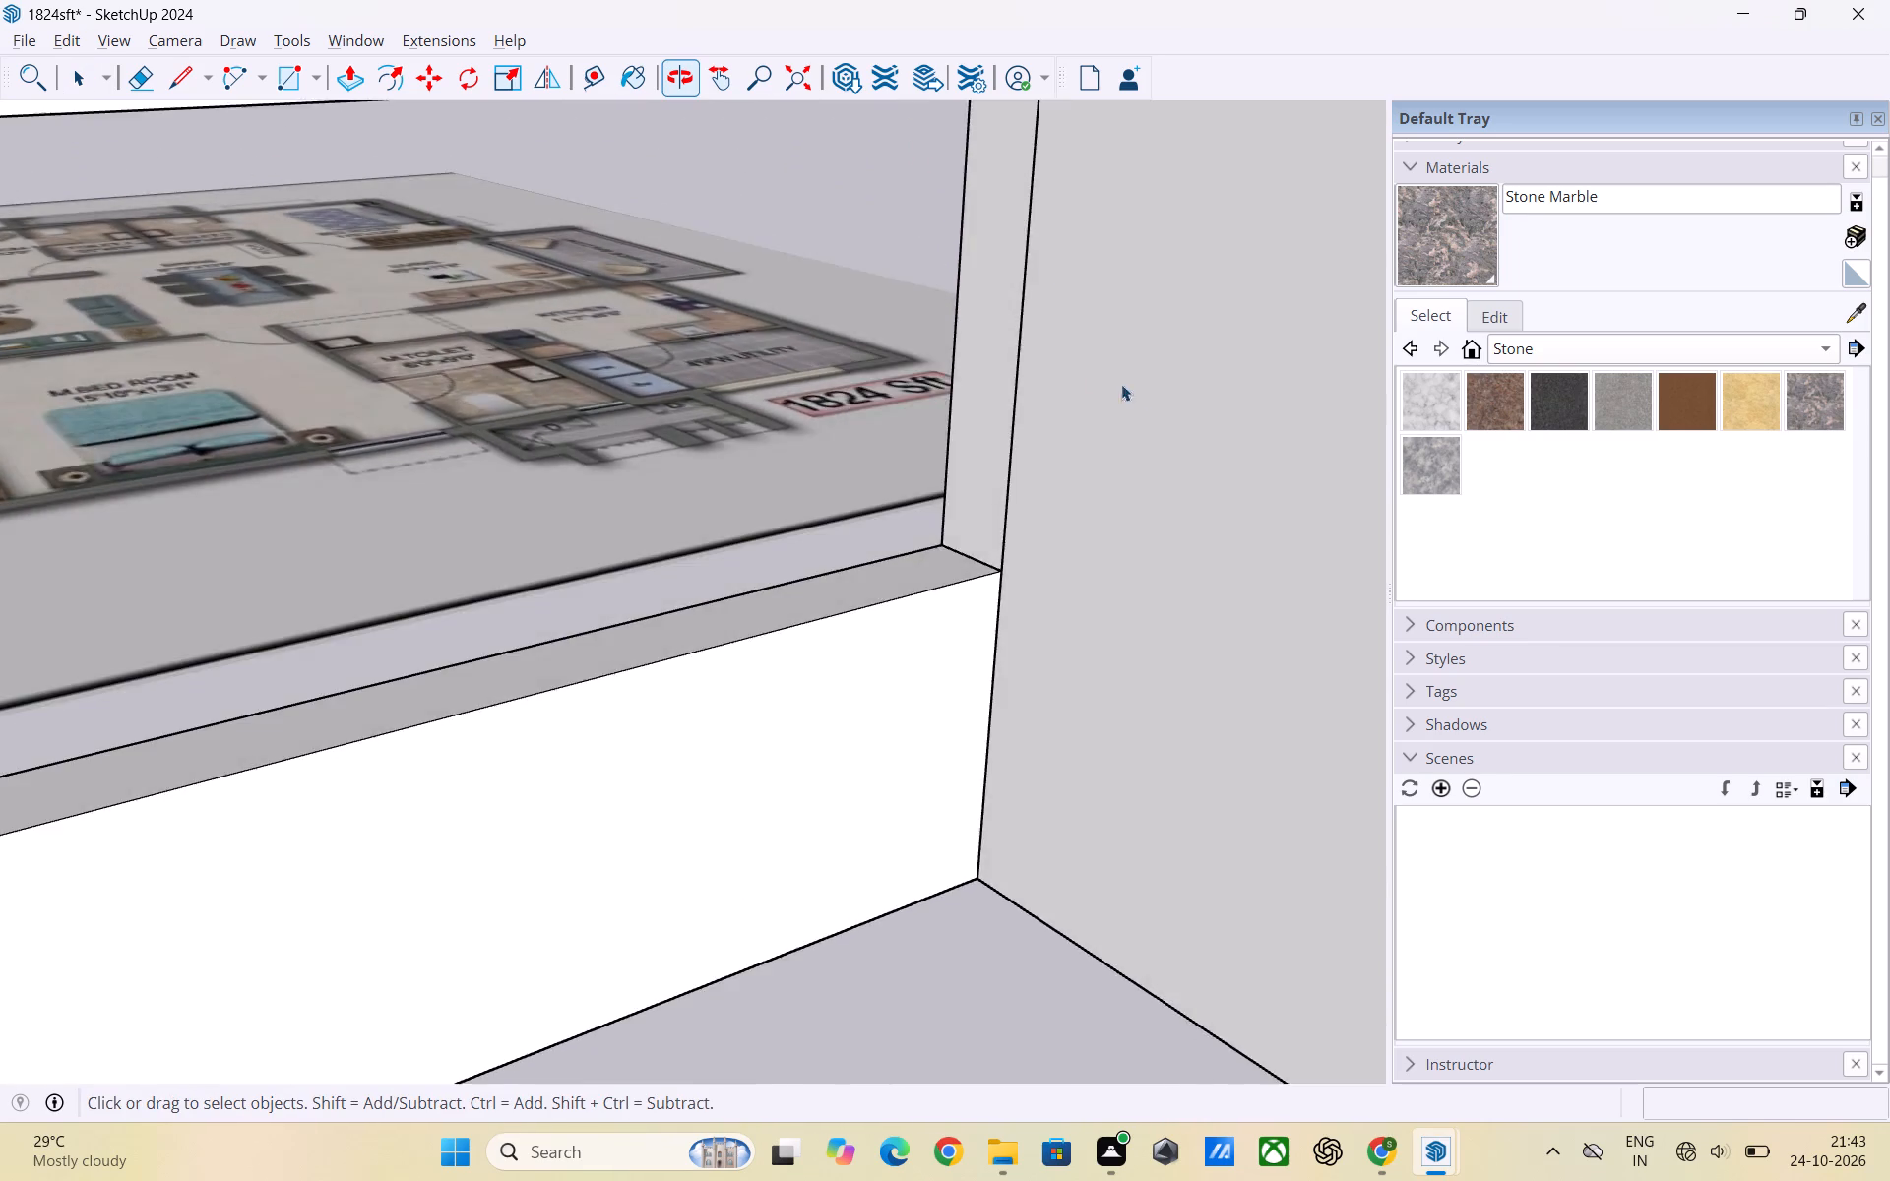
pyautogui.scroll(-20, 1149, 412)
pyautogui.scroll(-7, 1149, 412)
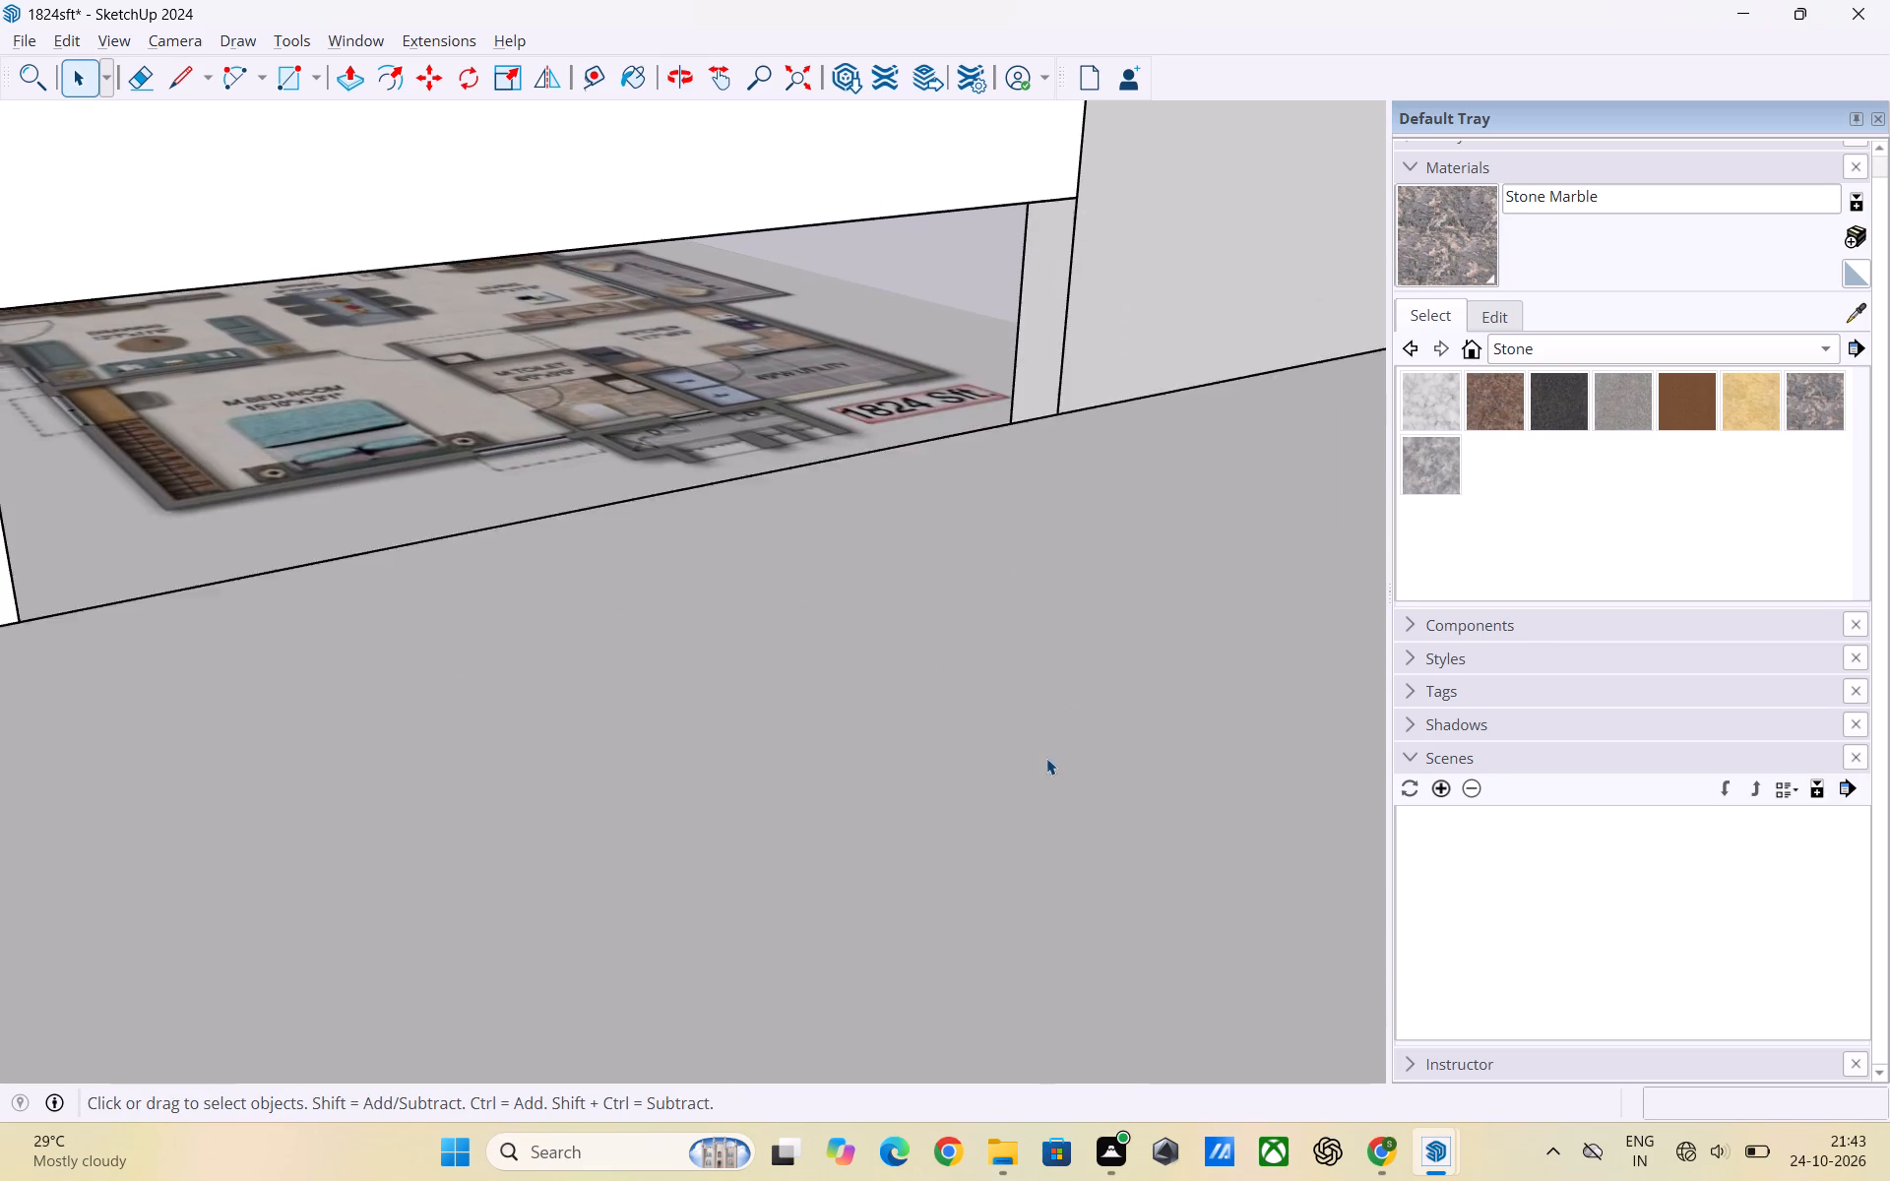
pyautogui.scroll(-13, 1046, 758)
pyautogui.moveTo(1033, 287); pyautogui.dragTo(1044, 284, button='middle')
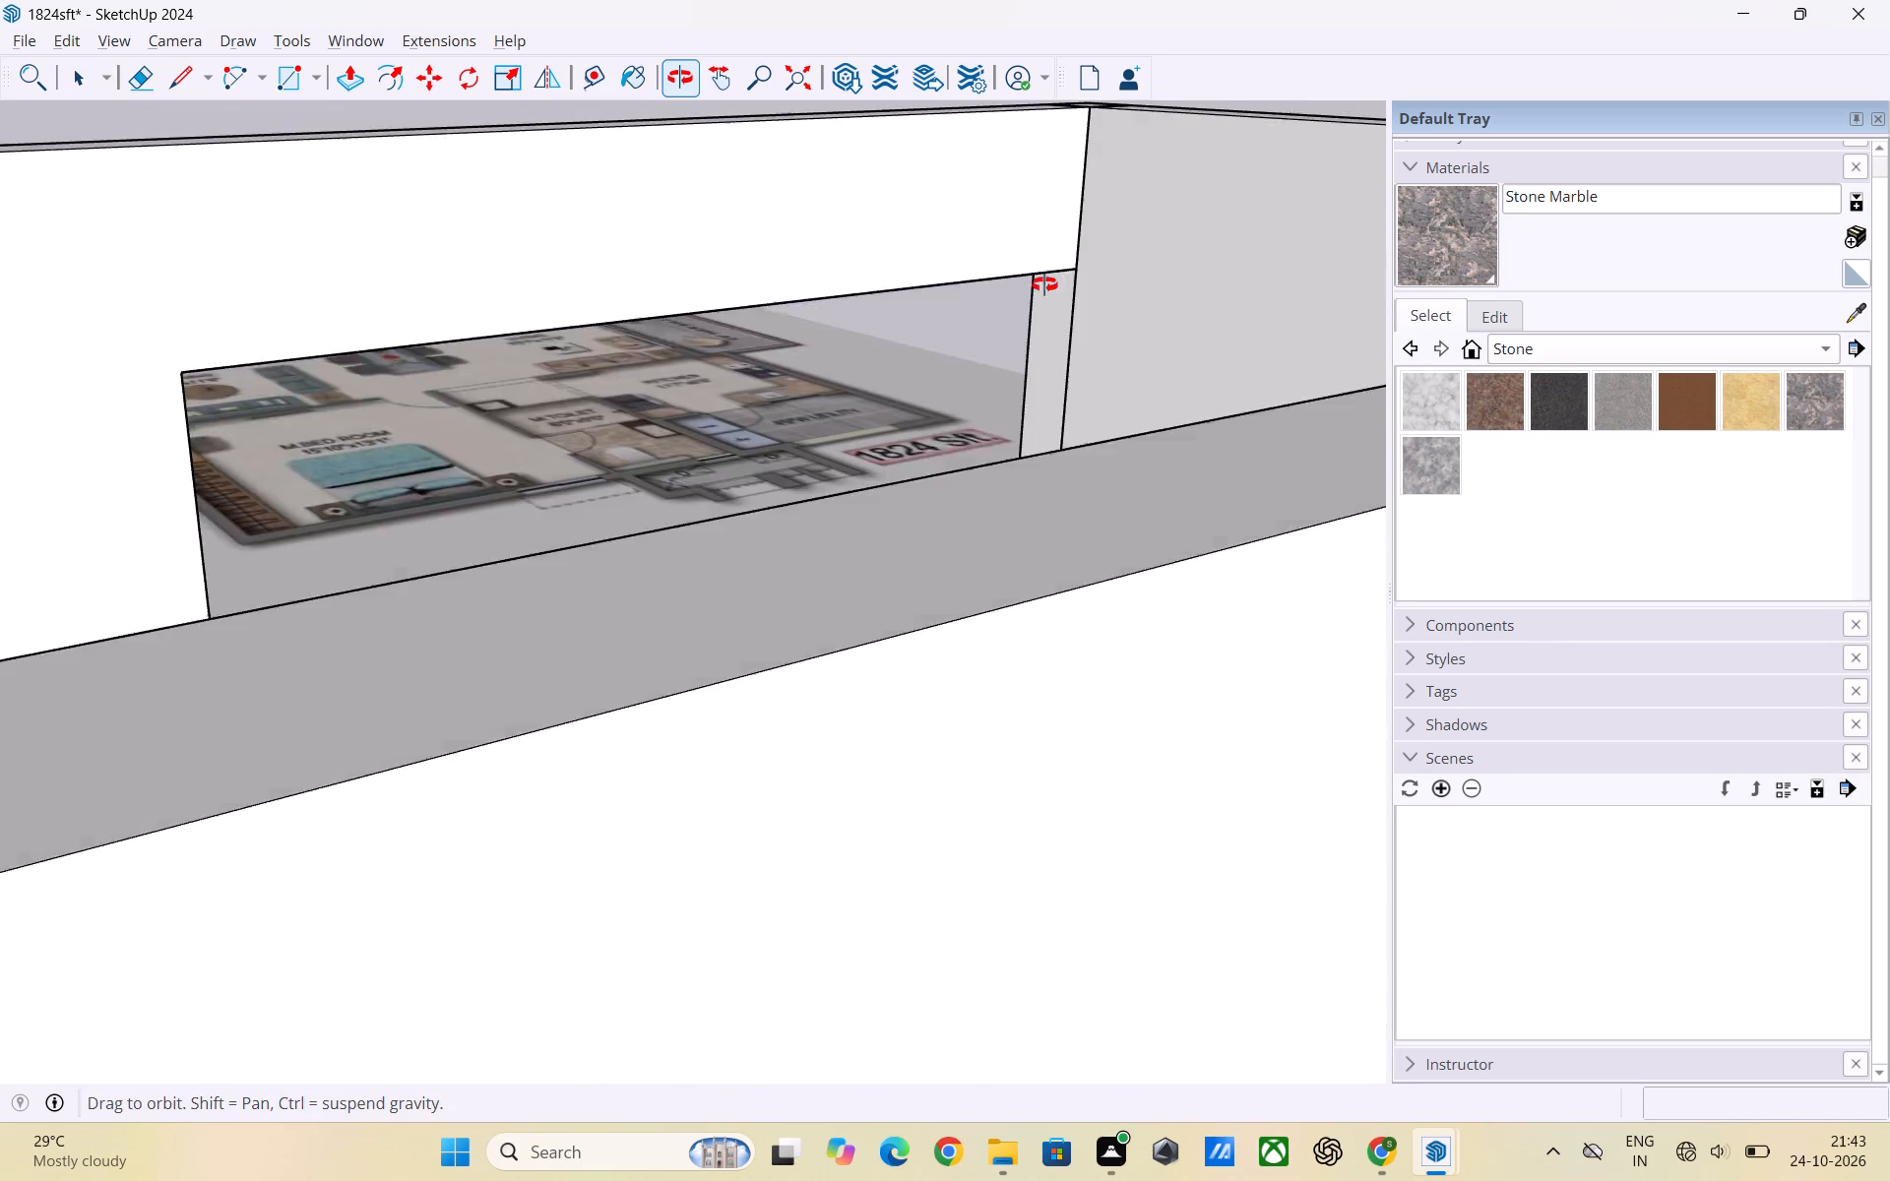
pyautogui.moveTo(1044, 284); pyautogui.dragTo(1053, 315, button='middle')
pyautogui.scroll(4, 1051, 292)
pyautogui.moveTo(1043, 286); pyautogui.dragTo(976, 239, button='middle')
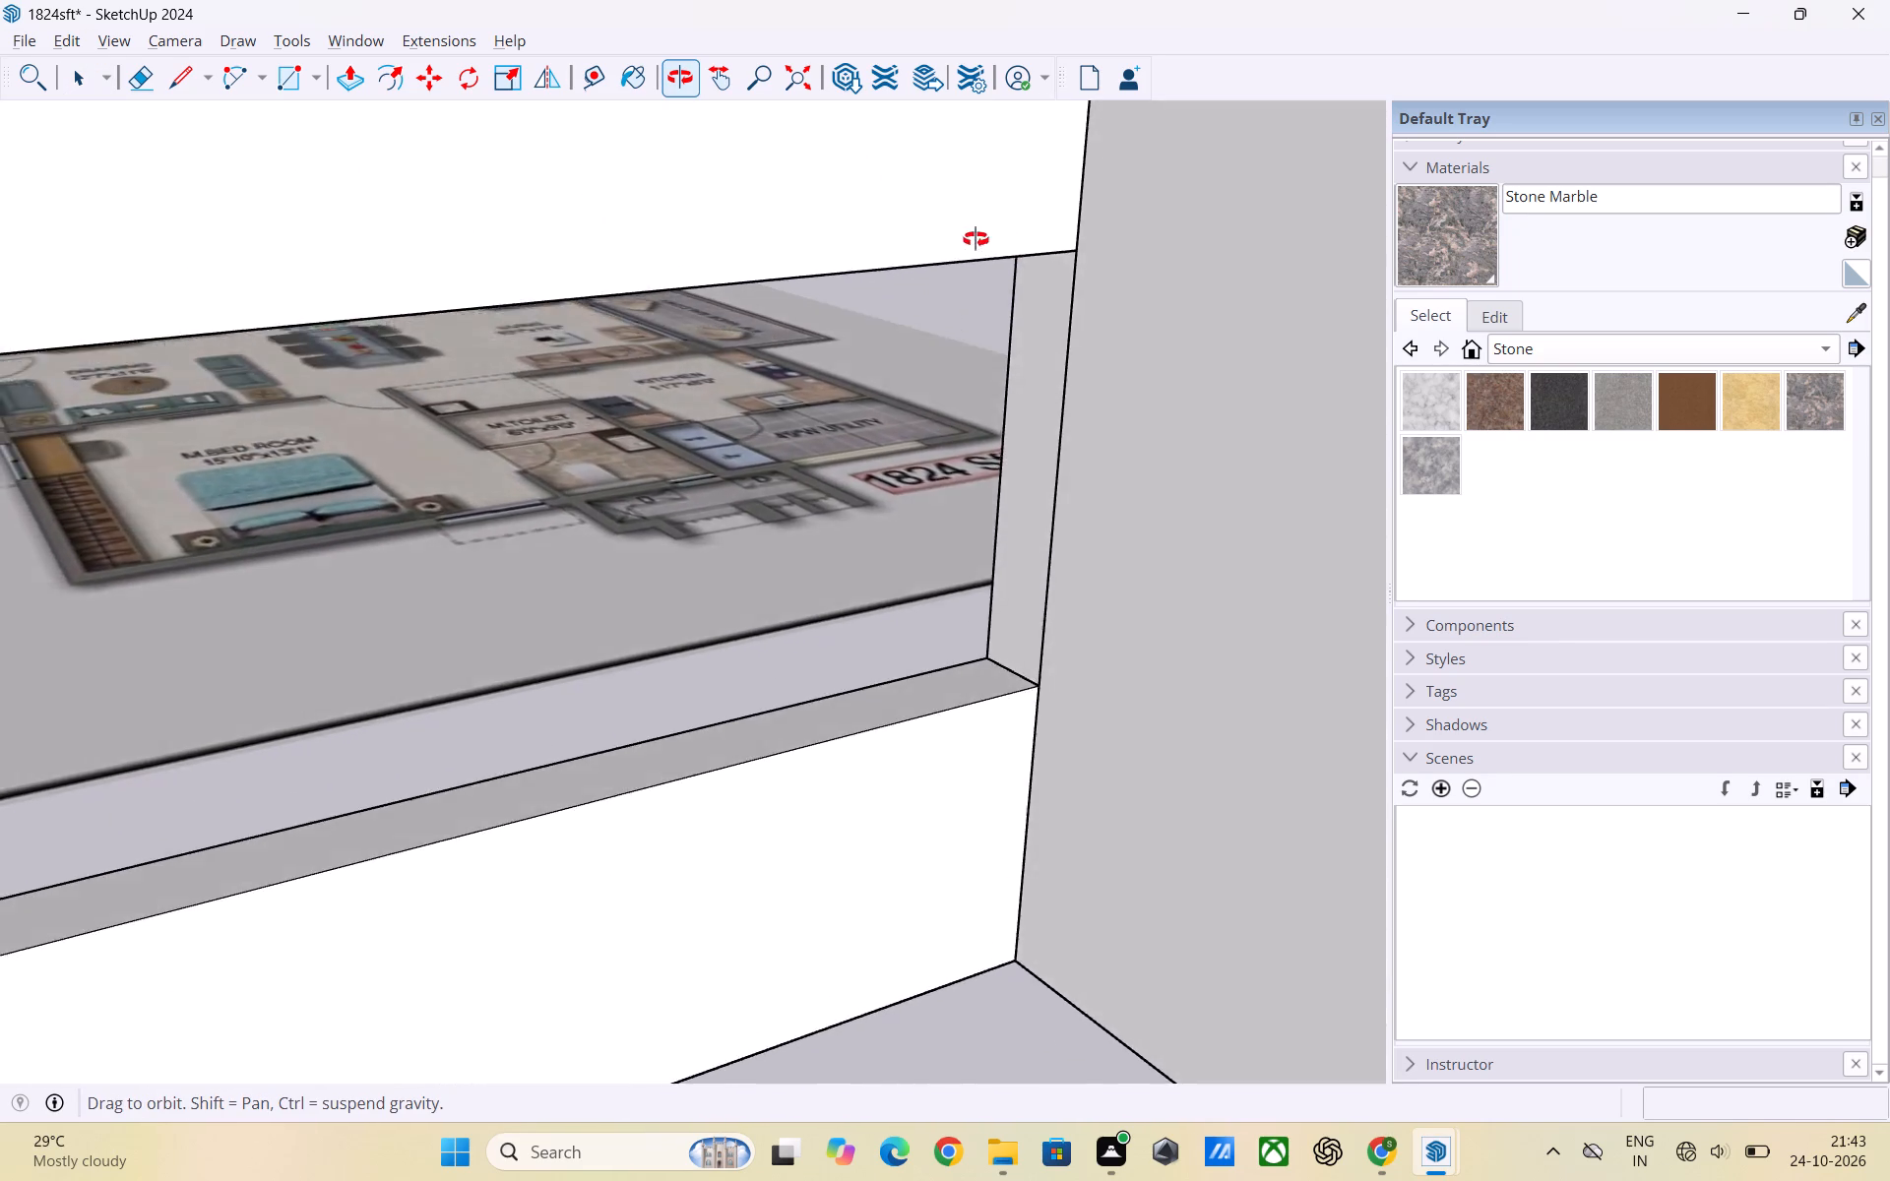
pyautogui.moveTo(976, 239); pyautogui.dragTo(1031, 305, button='middle')
pyautogui.scroll(2, 983, 464)
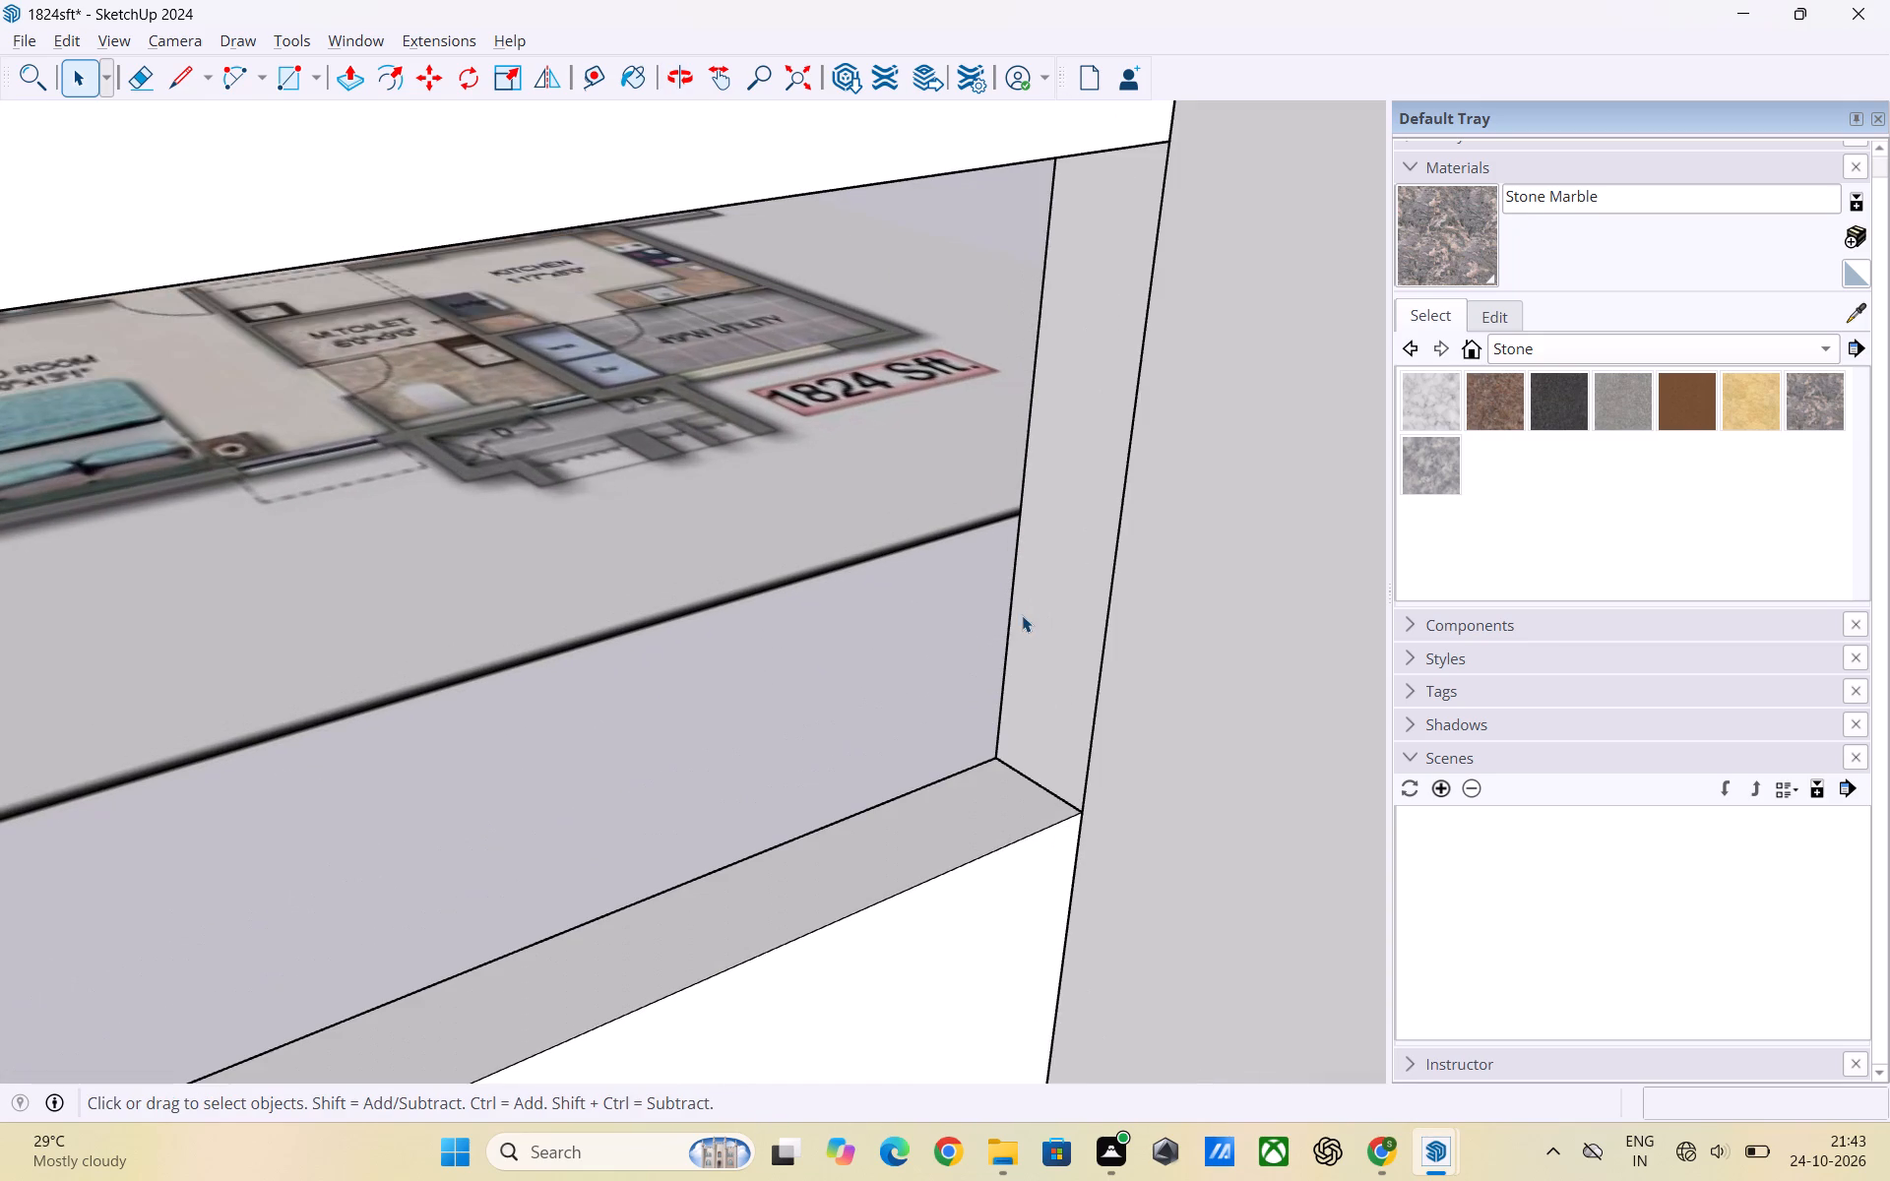
pyautogui.press('r')
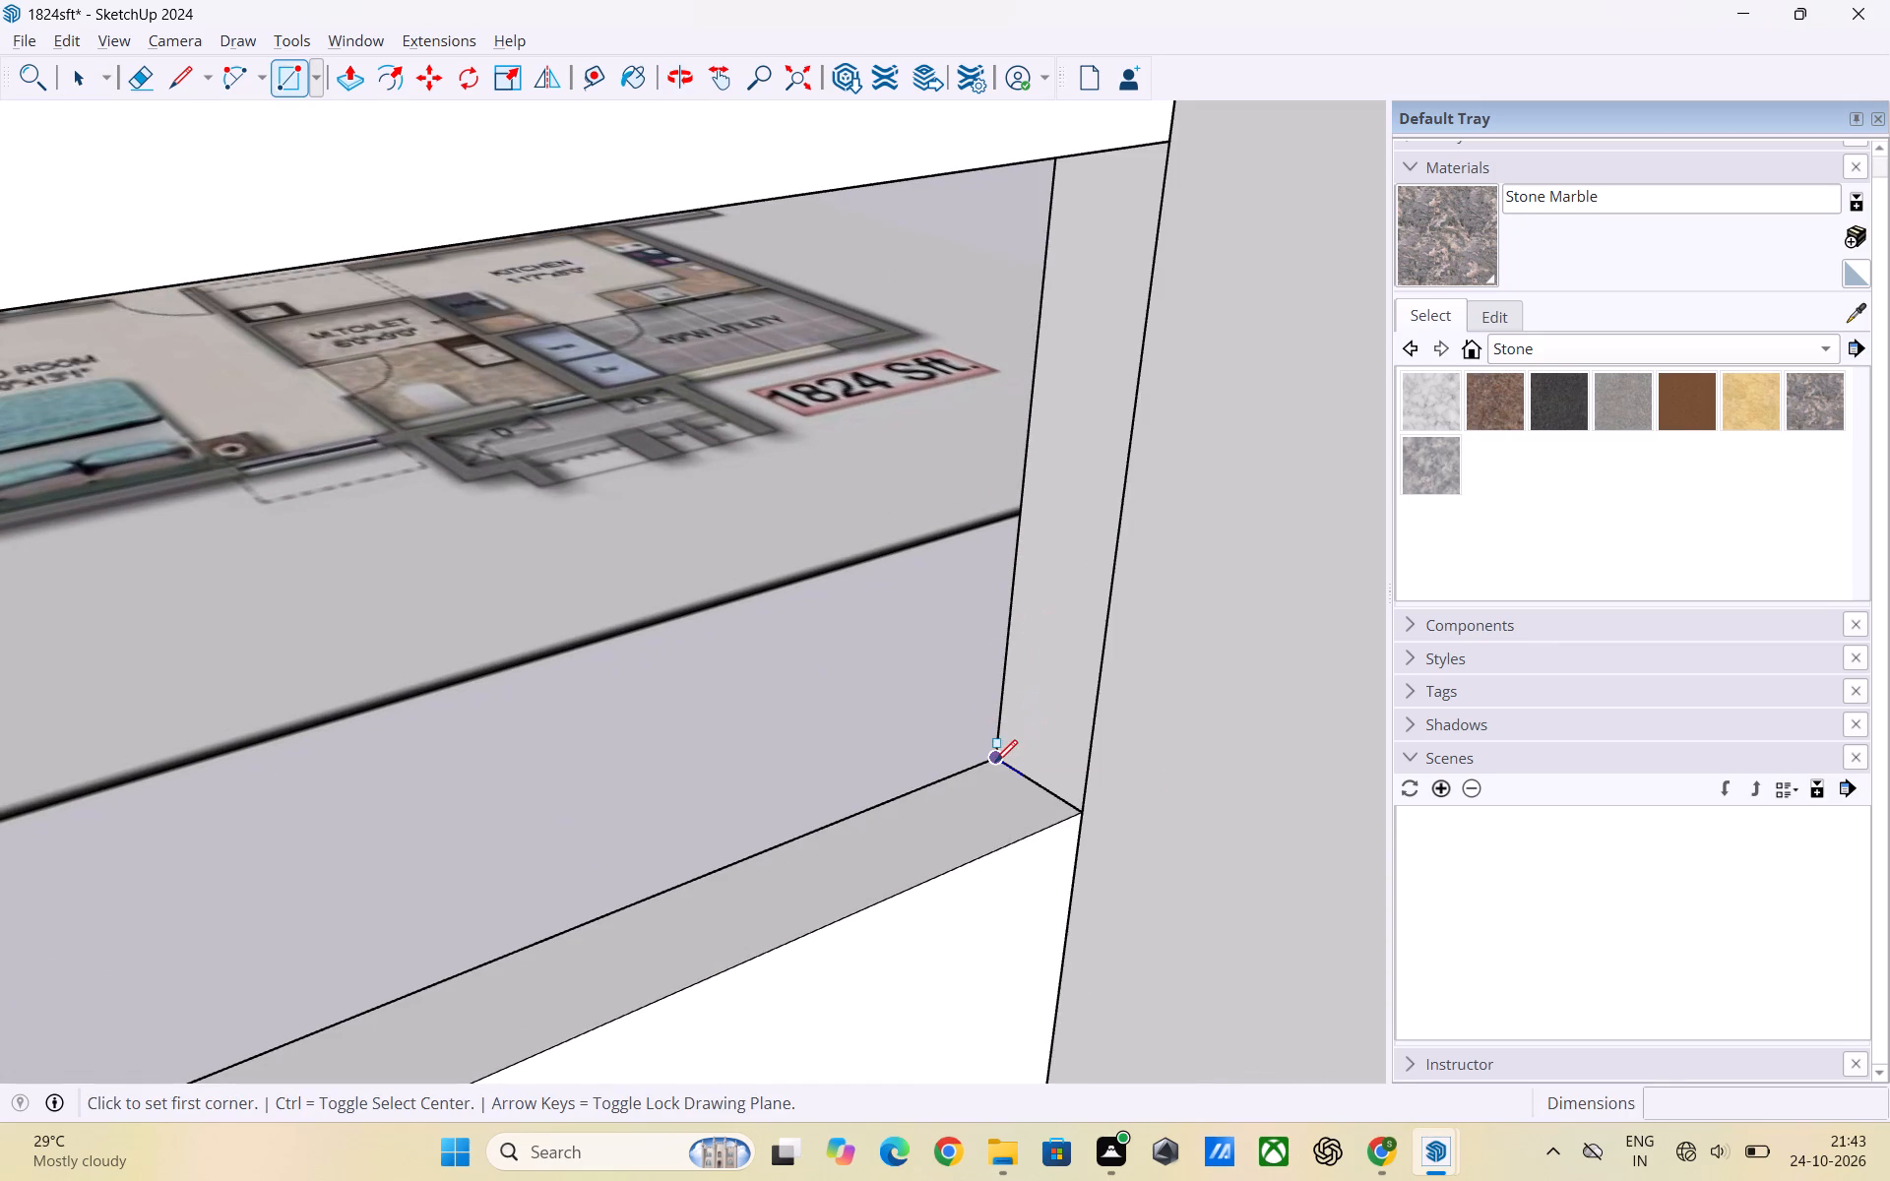
pyautogui.click(995, 761)
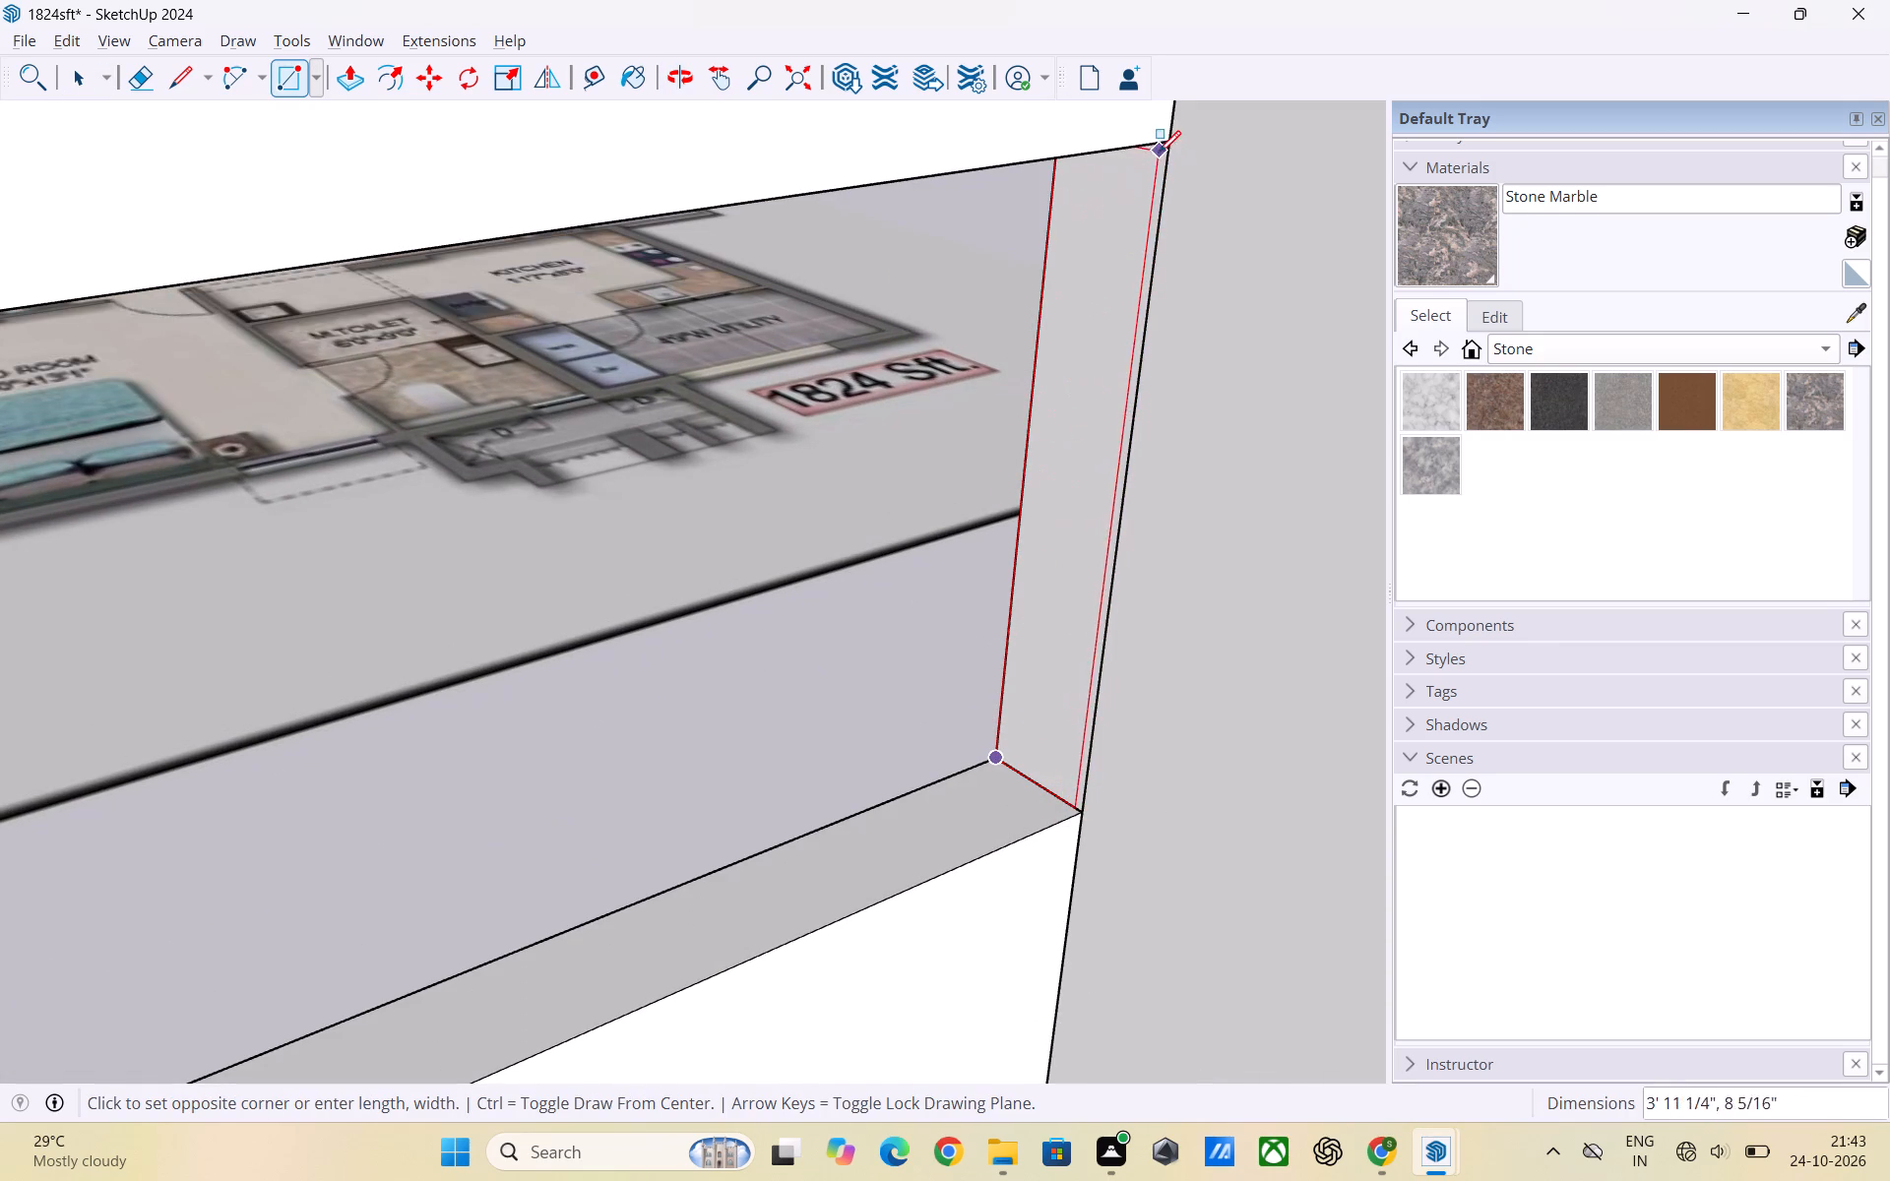
pyautogui.click(1165, 148)
pyautogui.press('space')
# Make the new rectangle on the corner post and its edges into a group.
pyautogui.click(1075, 339)
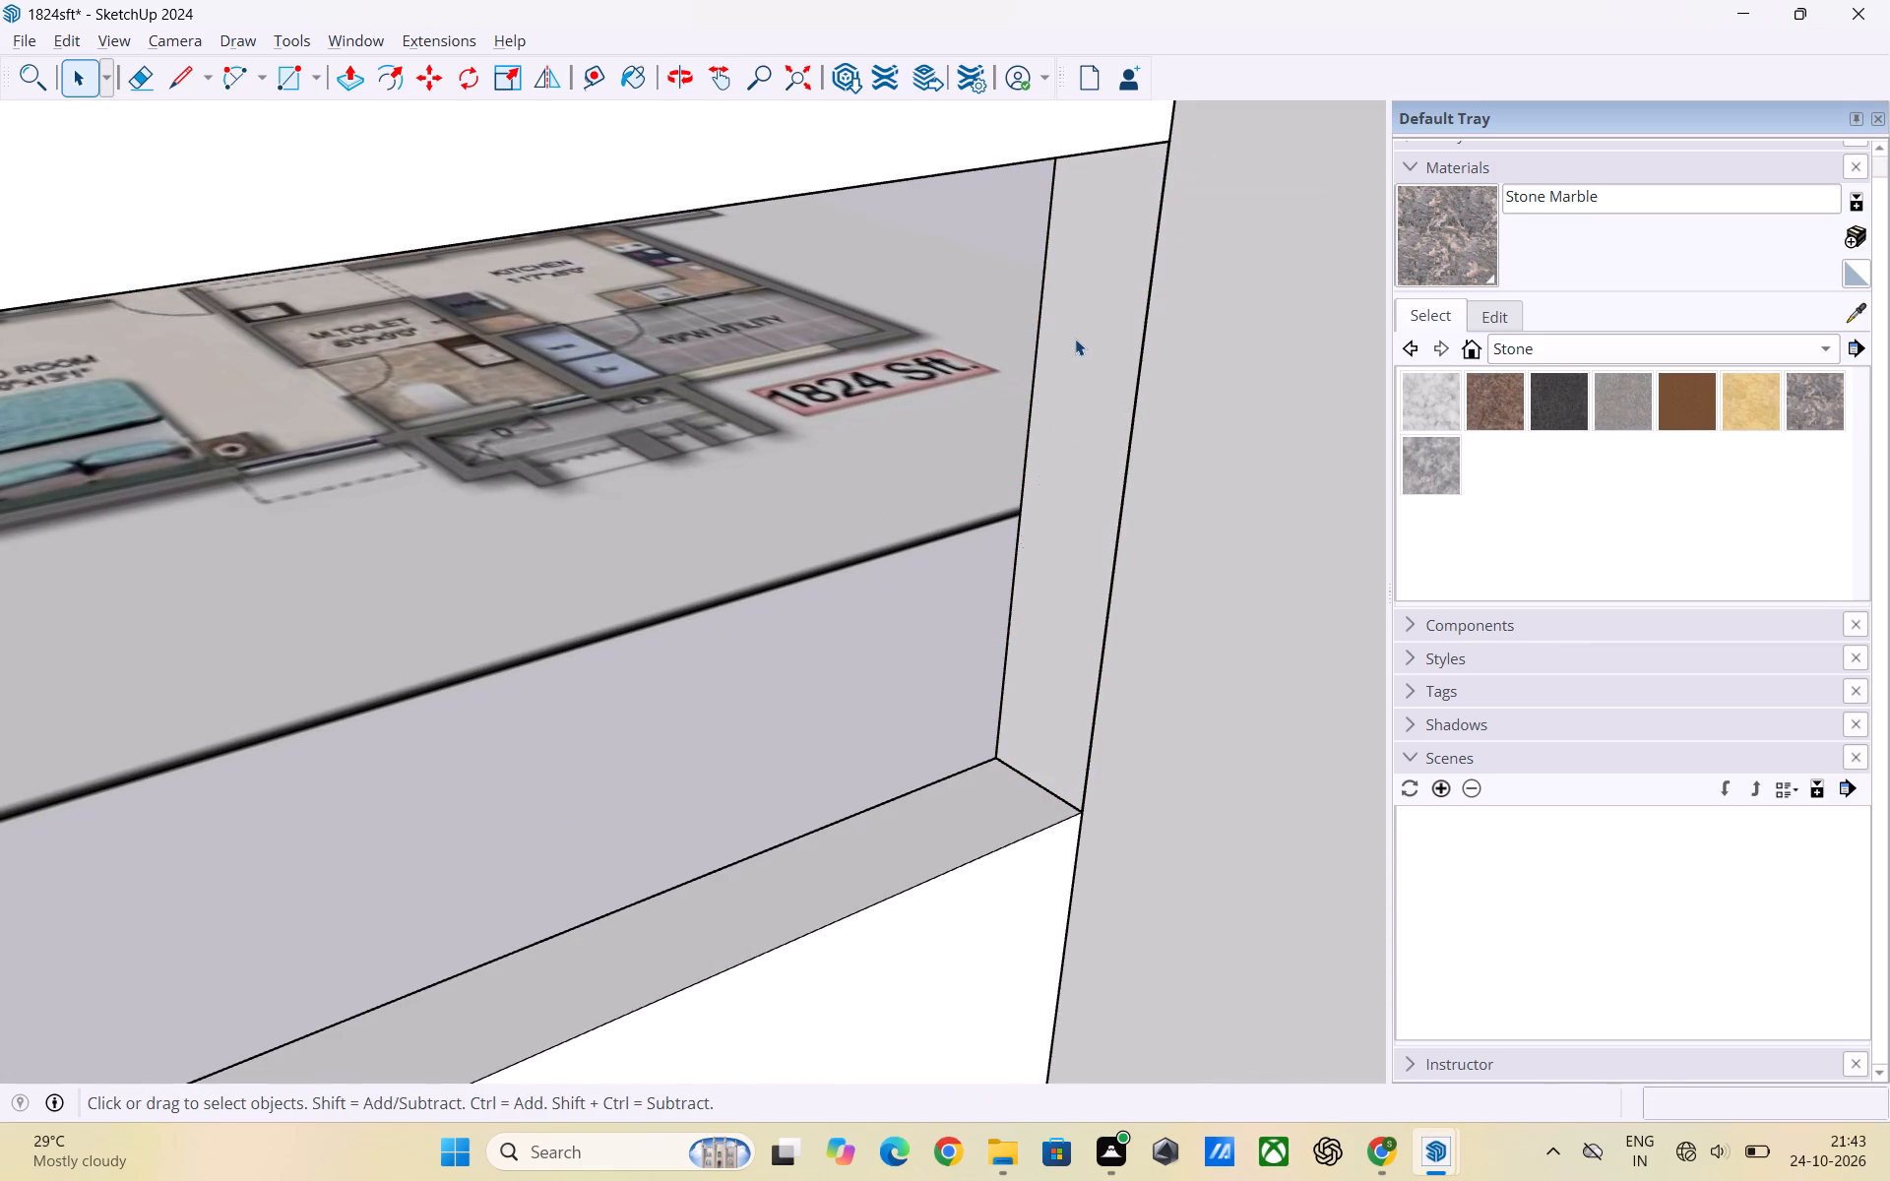
pyautogui.rightClick(1080, 348)
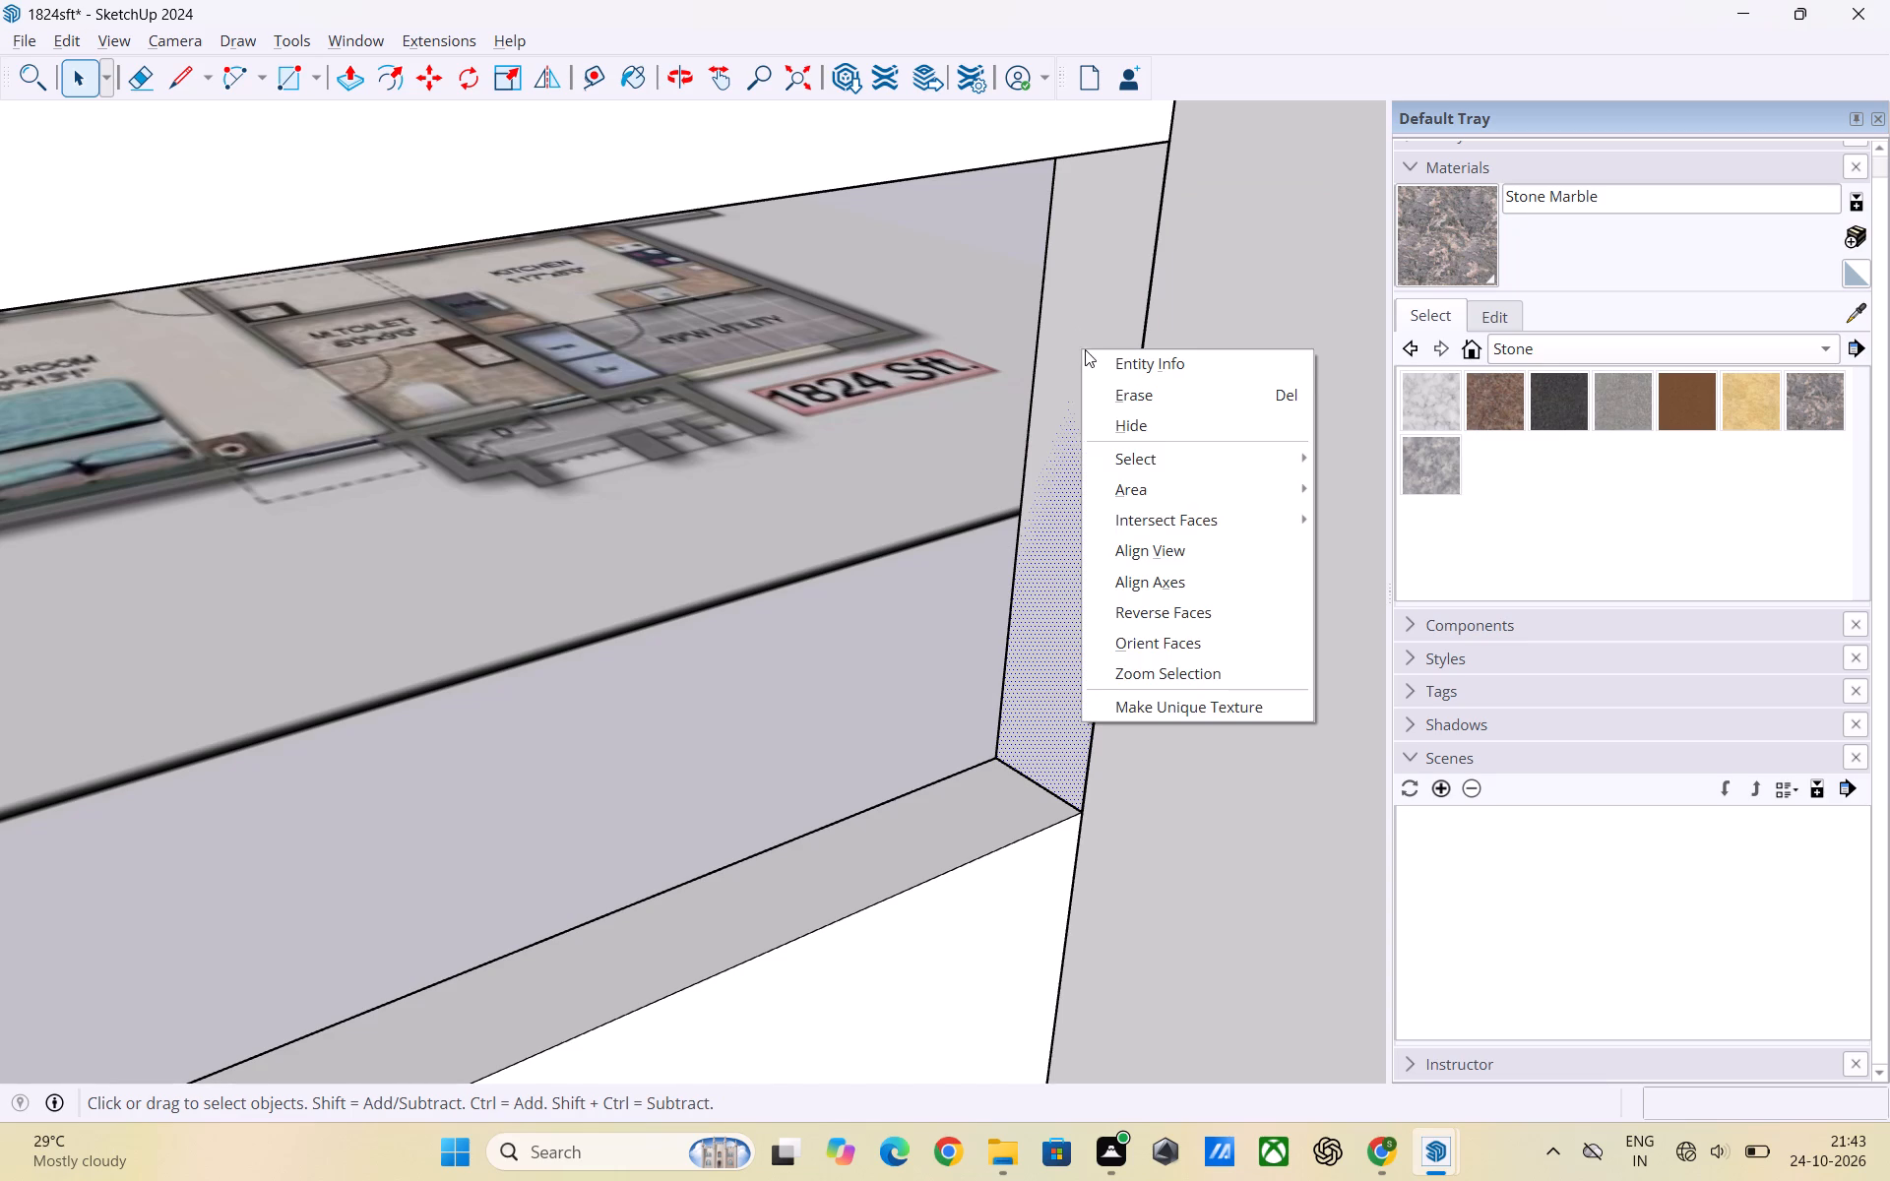
pyautogui.doubleClick(1070, 380)
pyautogui.click(1080, 404)
pyautogui.click(1081, 410)
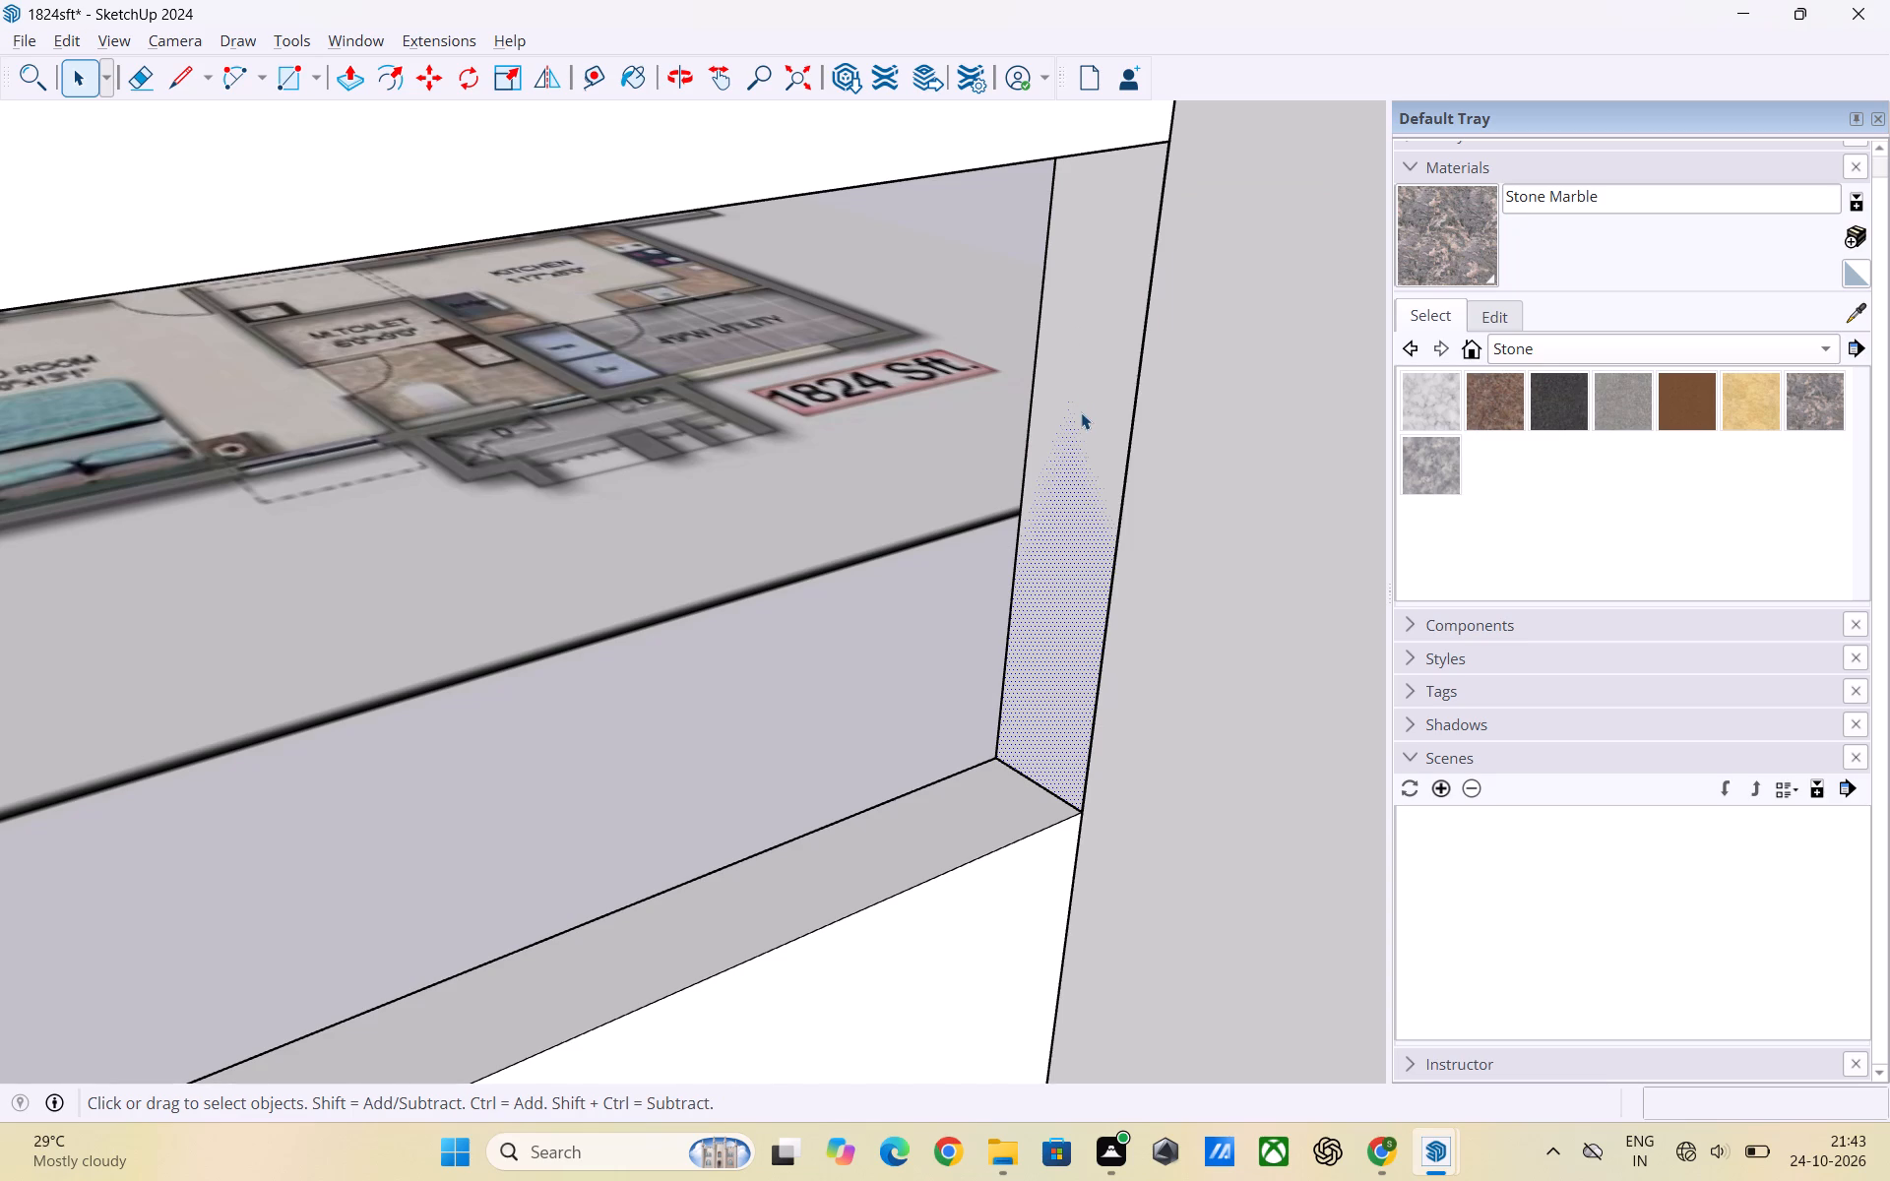
pyautogui.doubleClick(1079, 460)
pyautogui.rightClick(1079, 460)
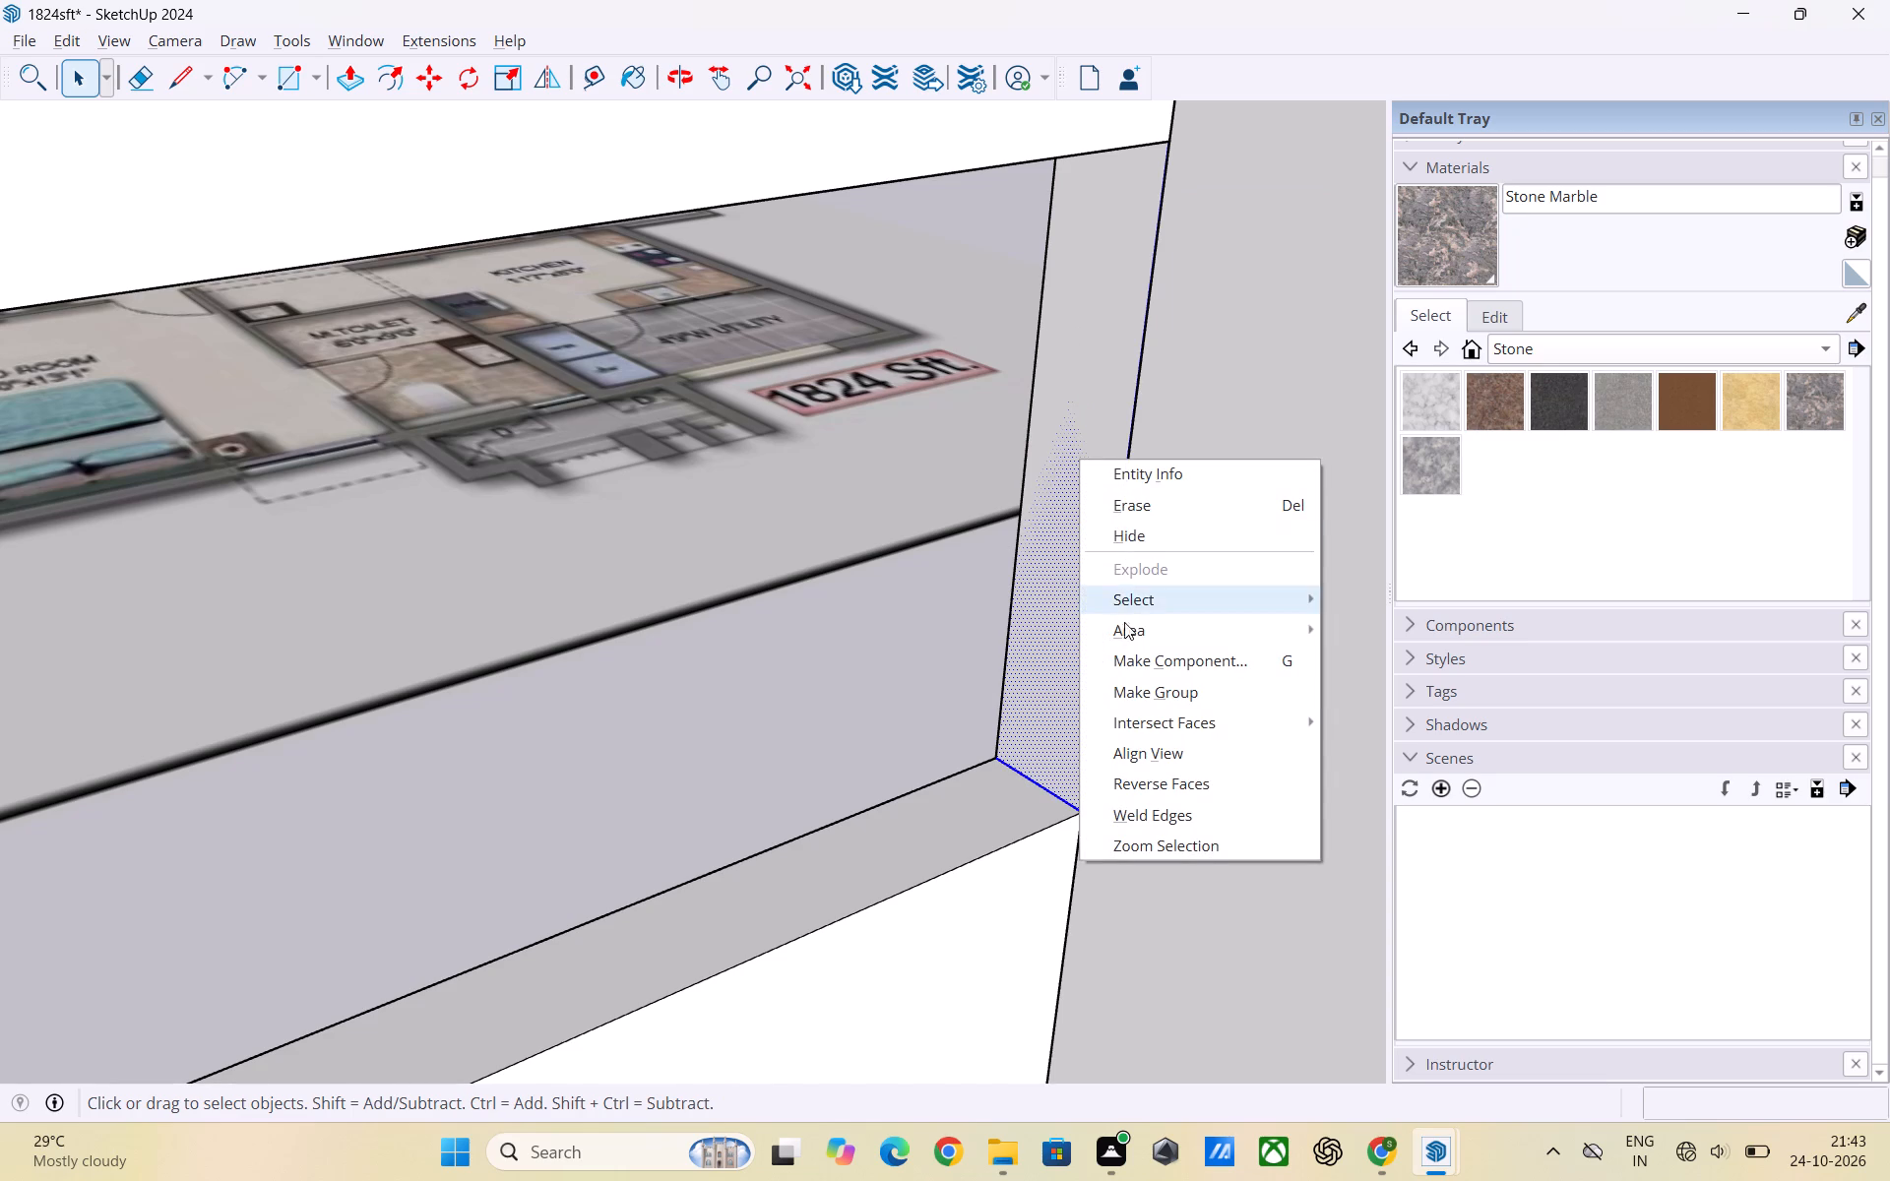
pyautogui.click(1137, 687)
# Push/Pull the grouped rectangle's face about 7'3" along the window opening, filling in the part next to the corner post.
pyautogui.press('p')
pyautogui.click(1069, 601)
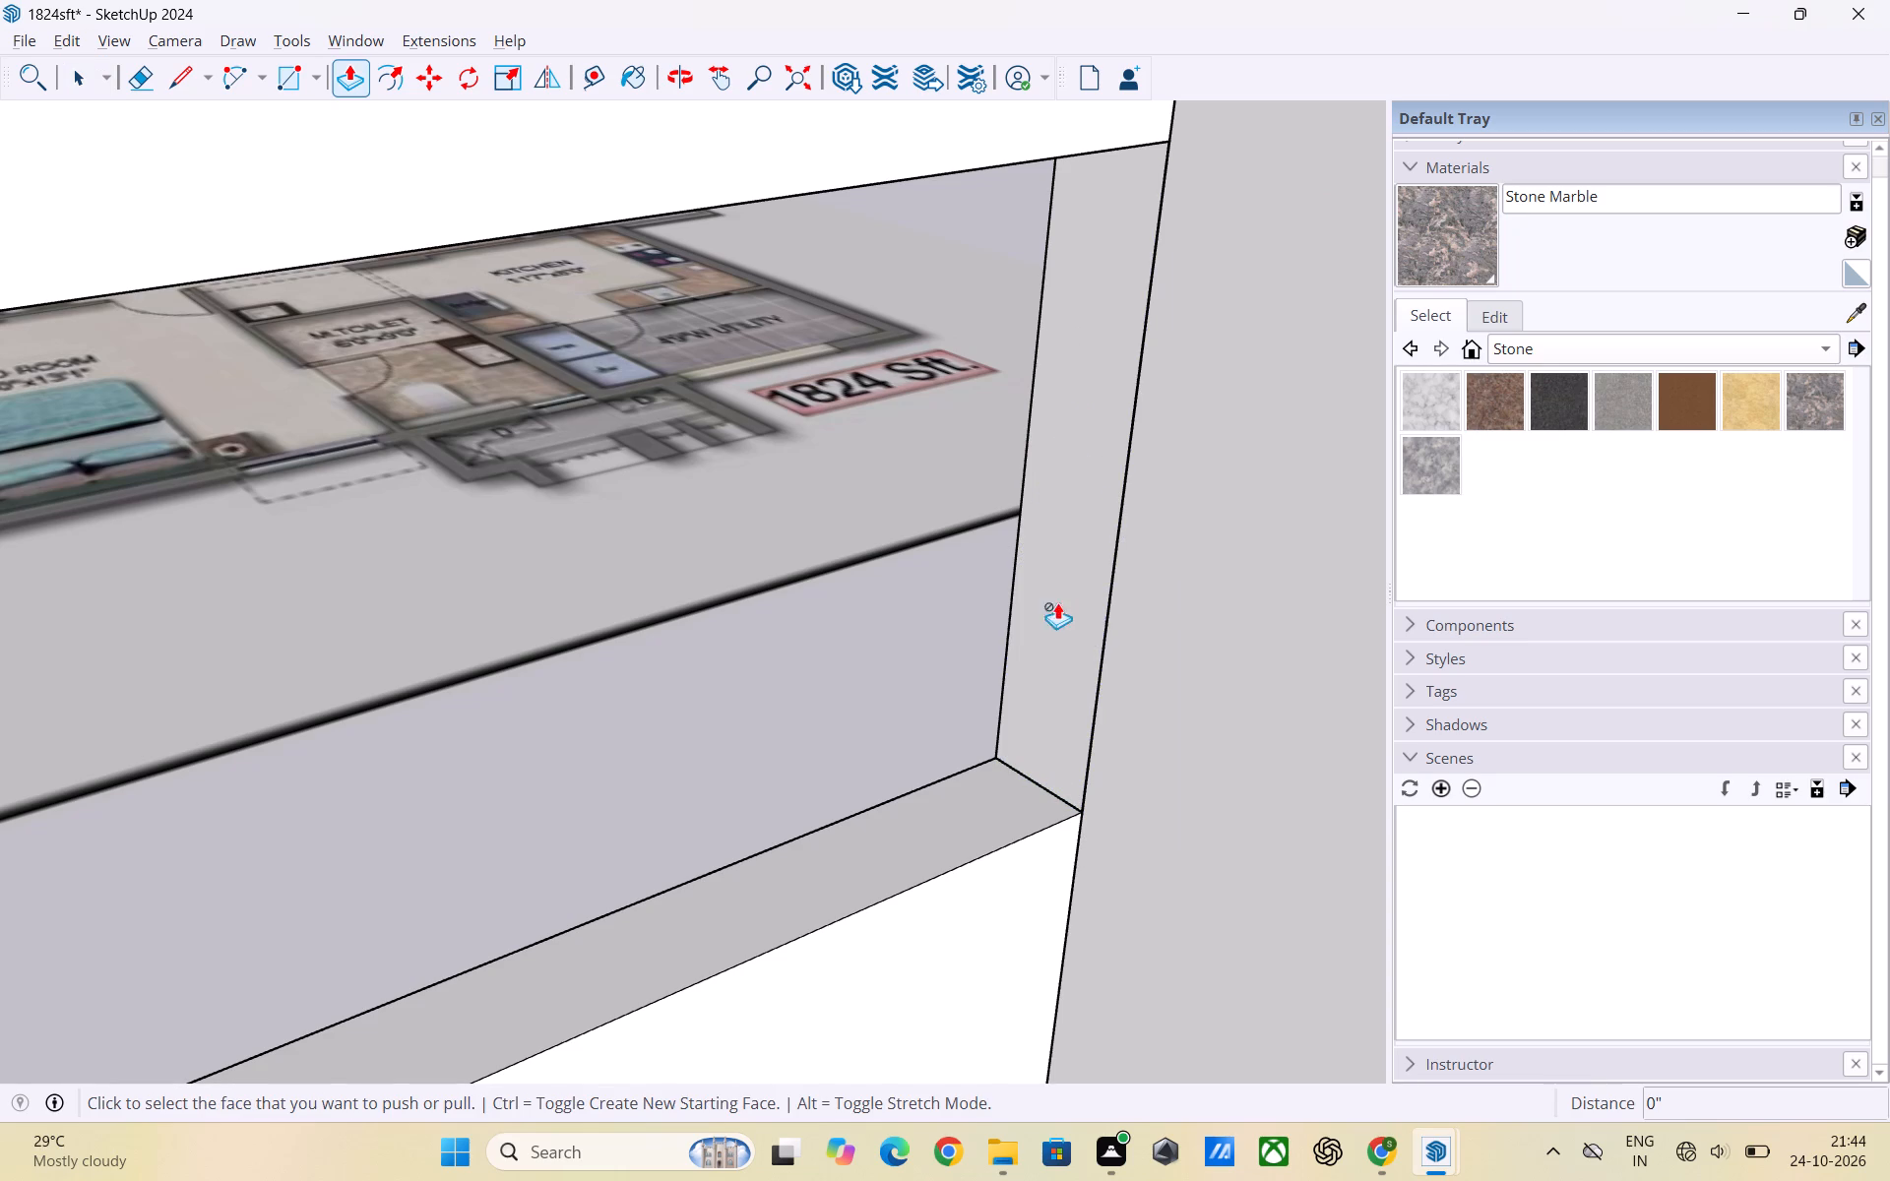
pyautogui.press('space')
pyautogui.doubleClick(1064, 550)
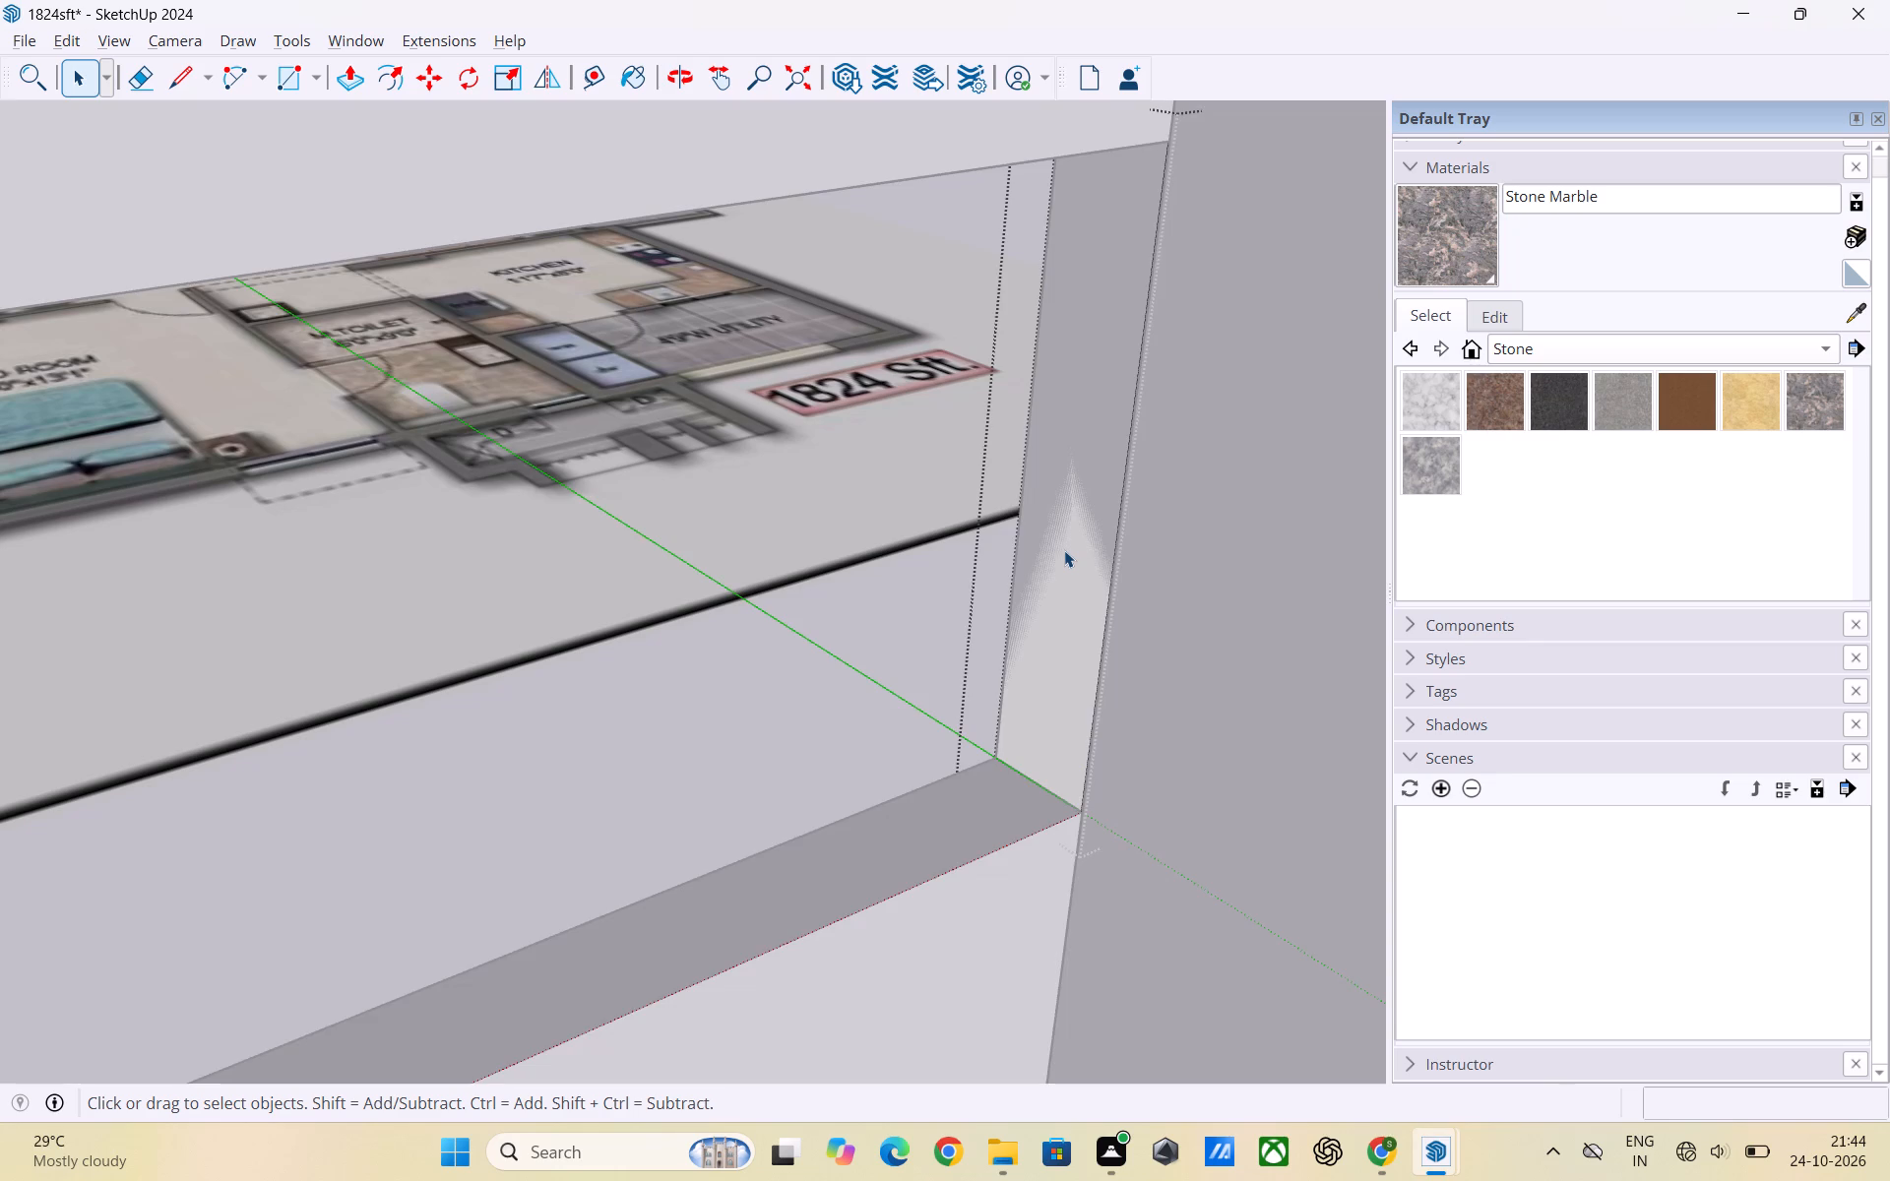
pyautogui.click(1064, 550)
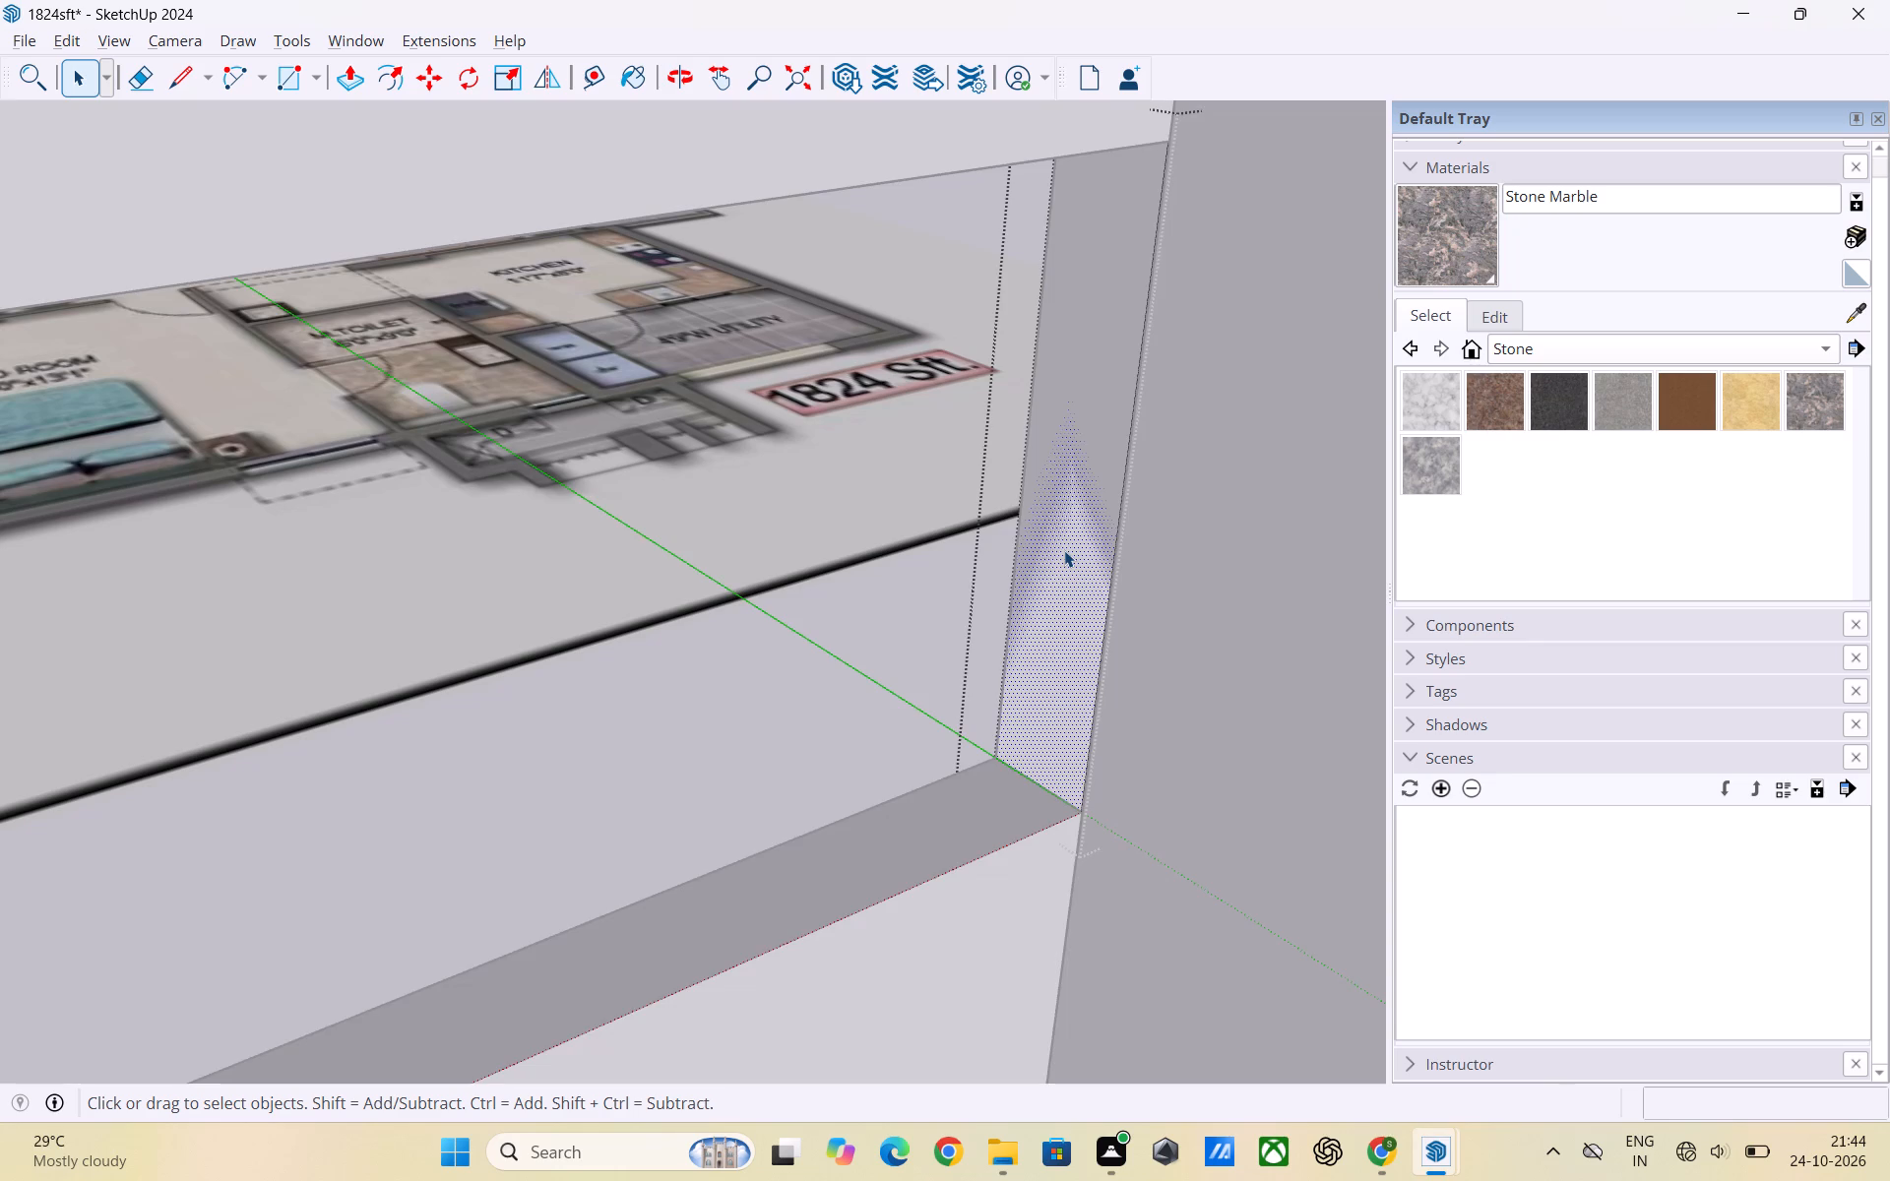
pyautogui.press('p')
pyautogui.click(1064, 550)
pyautogui.scroll(-9, 918, 595)
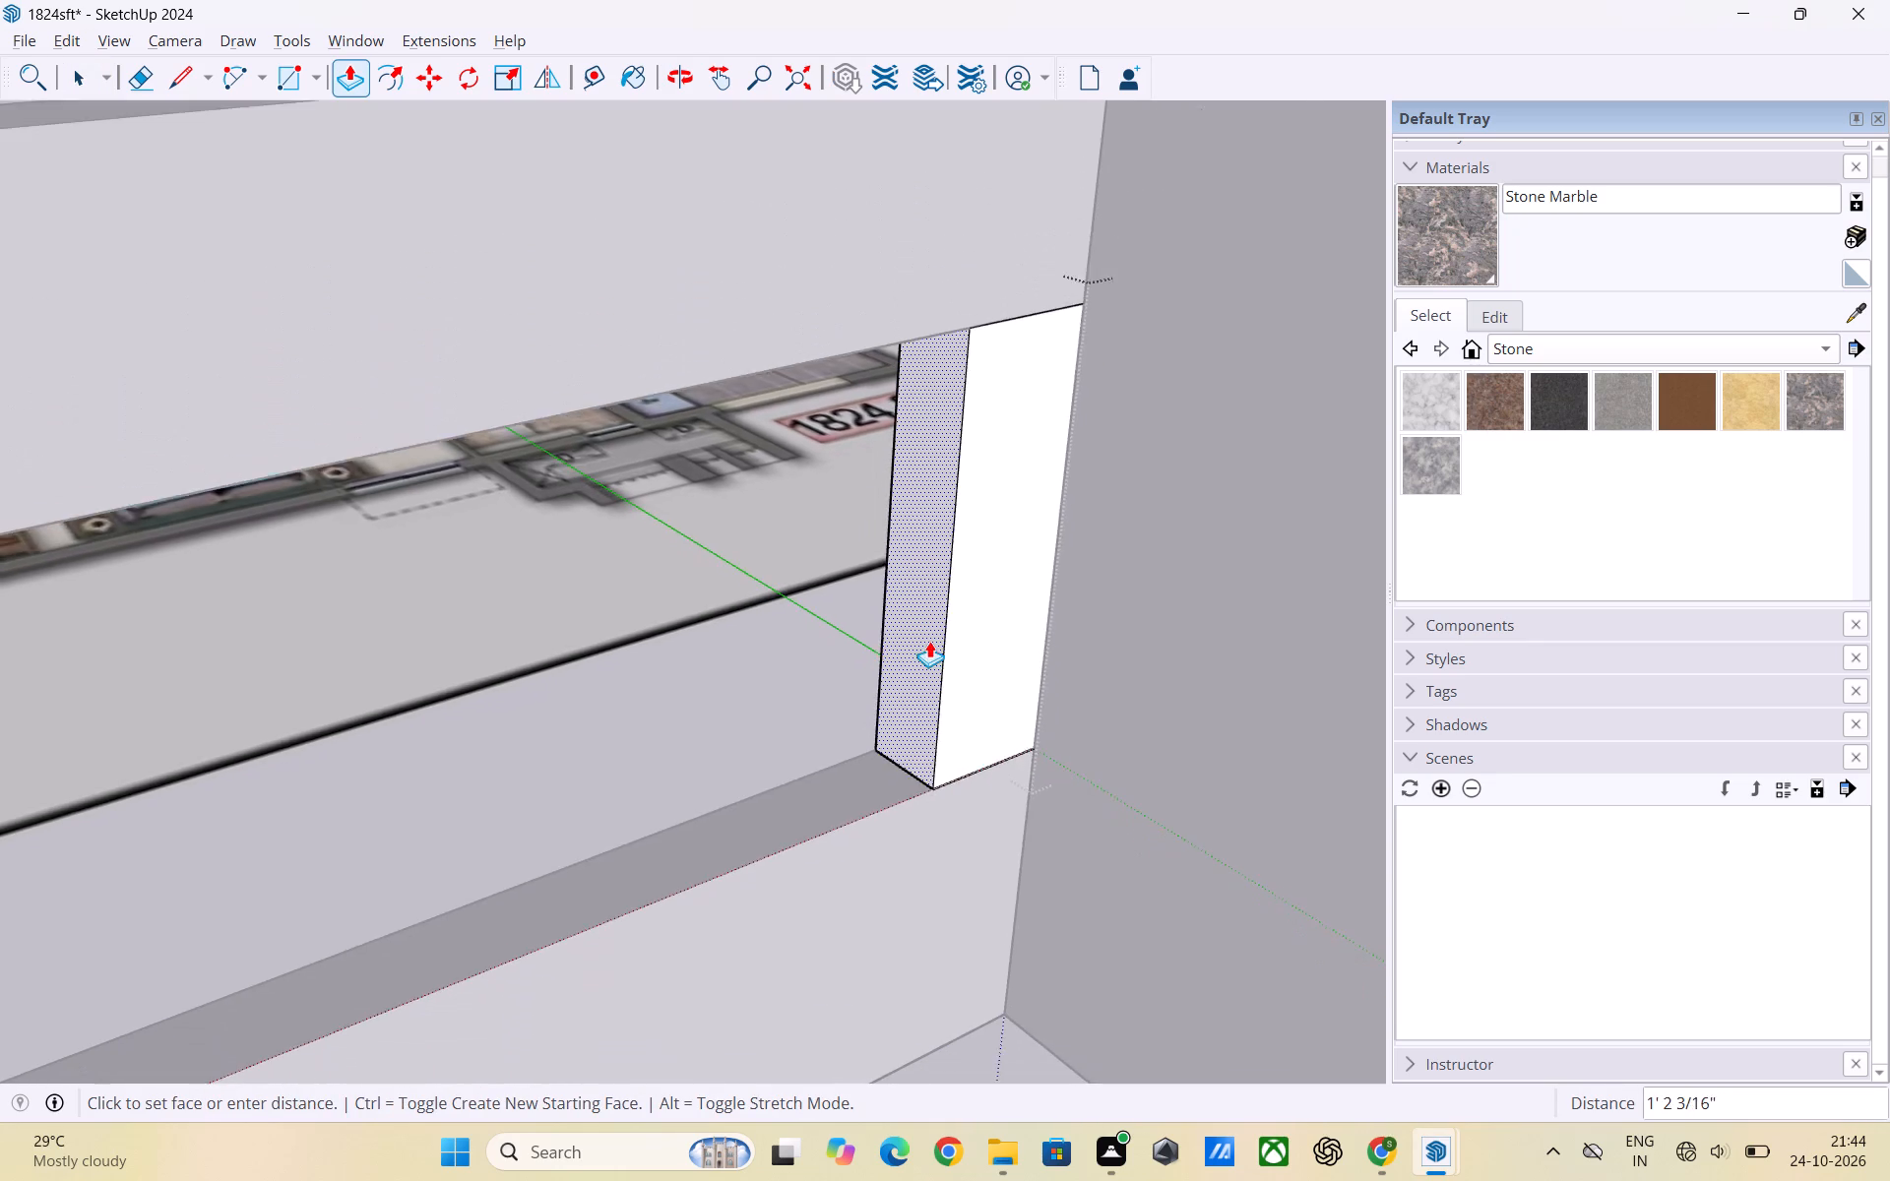
pyautogui.scroll(-20, 929, 641)
pyautogui.scroll(-2, 929, 641)
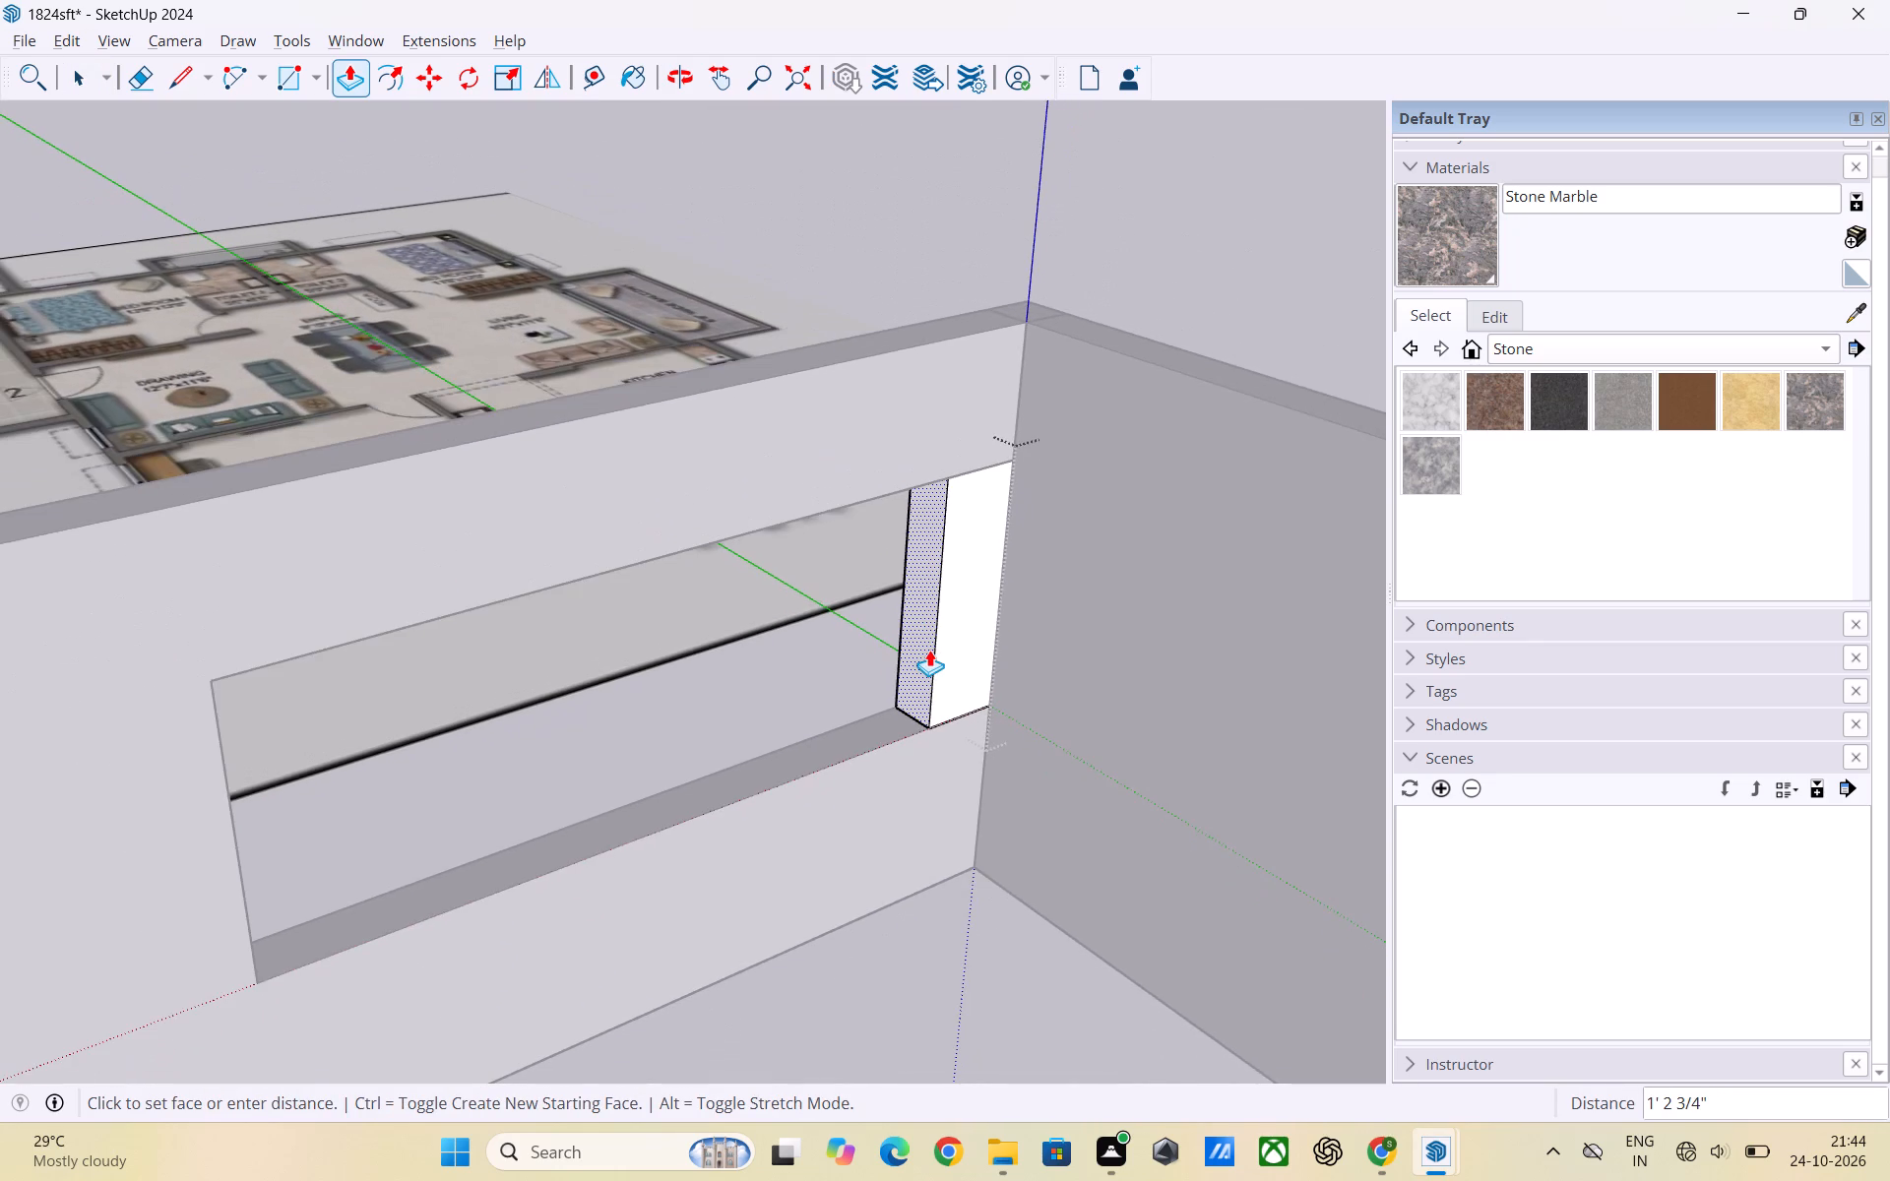
pyautogui.scroll(-3, 929, 650)
pyautogui.scroll(-2, 686, 714)
pyautogui.moveTo(698, 710); pyautogui.dragTo(399, 752, button='middle')
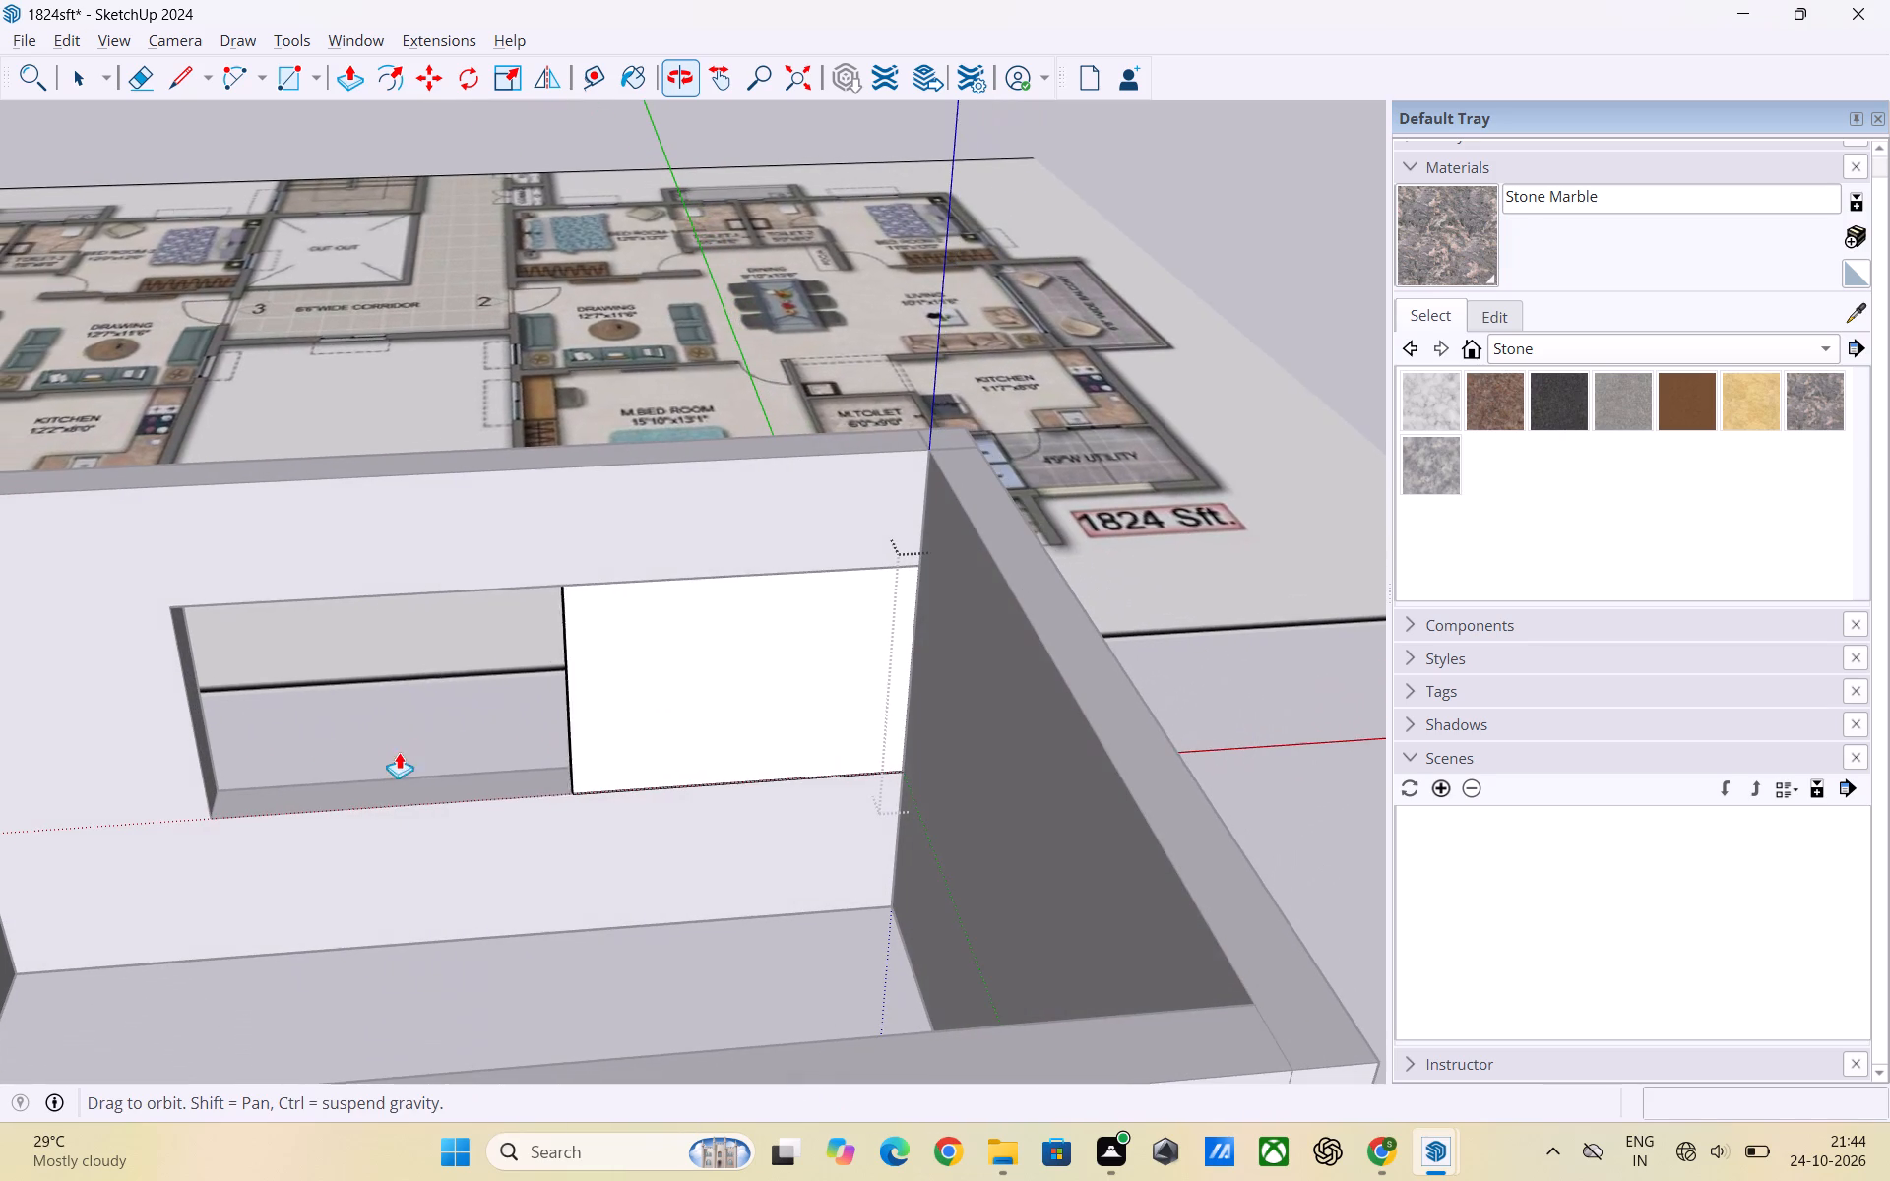
pyautogui.click(471, 740)
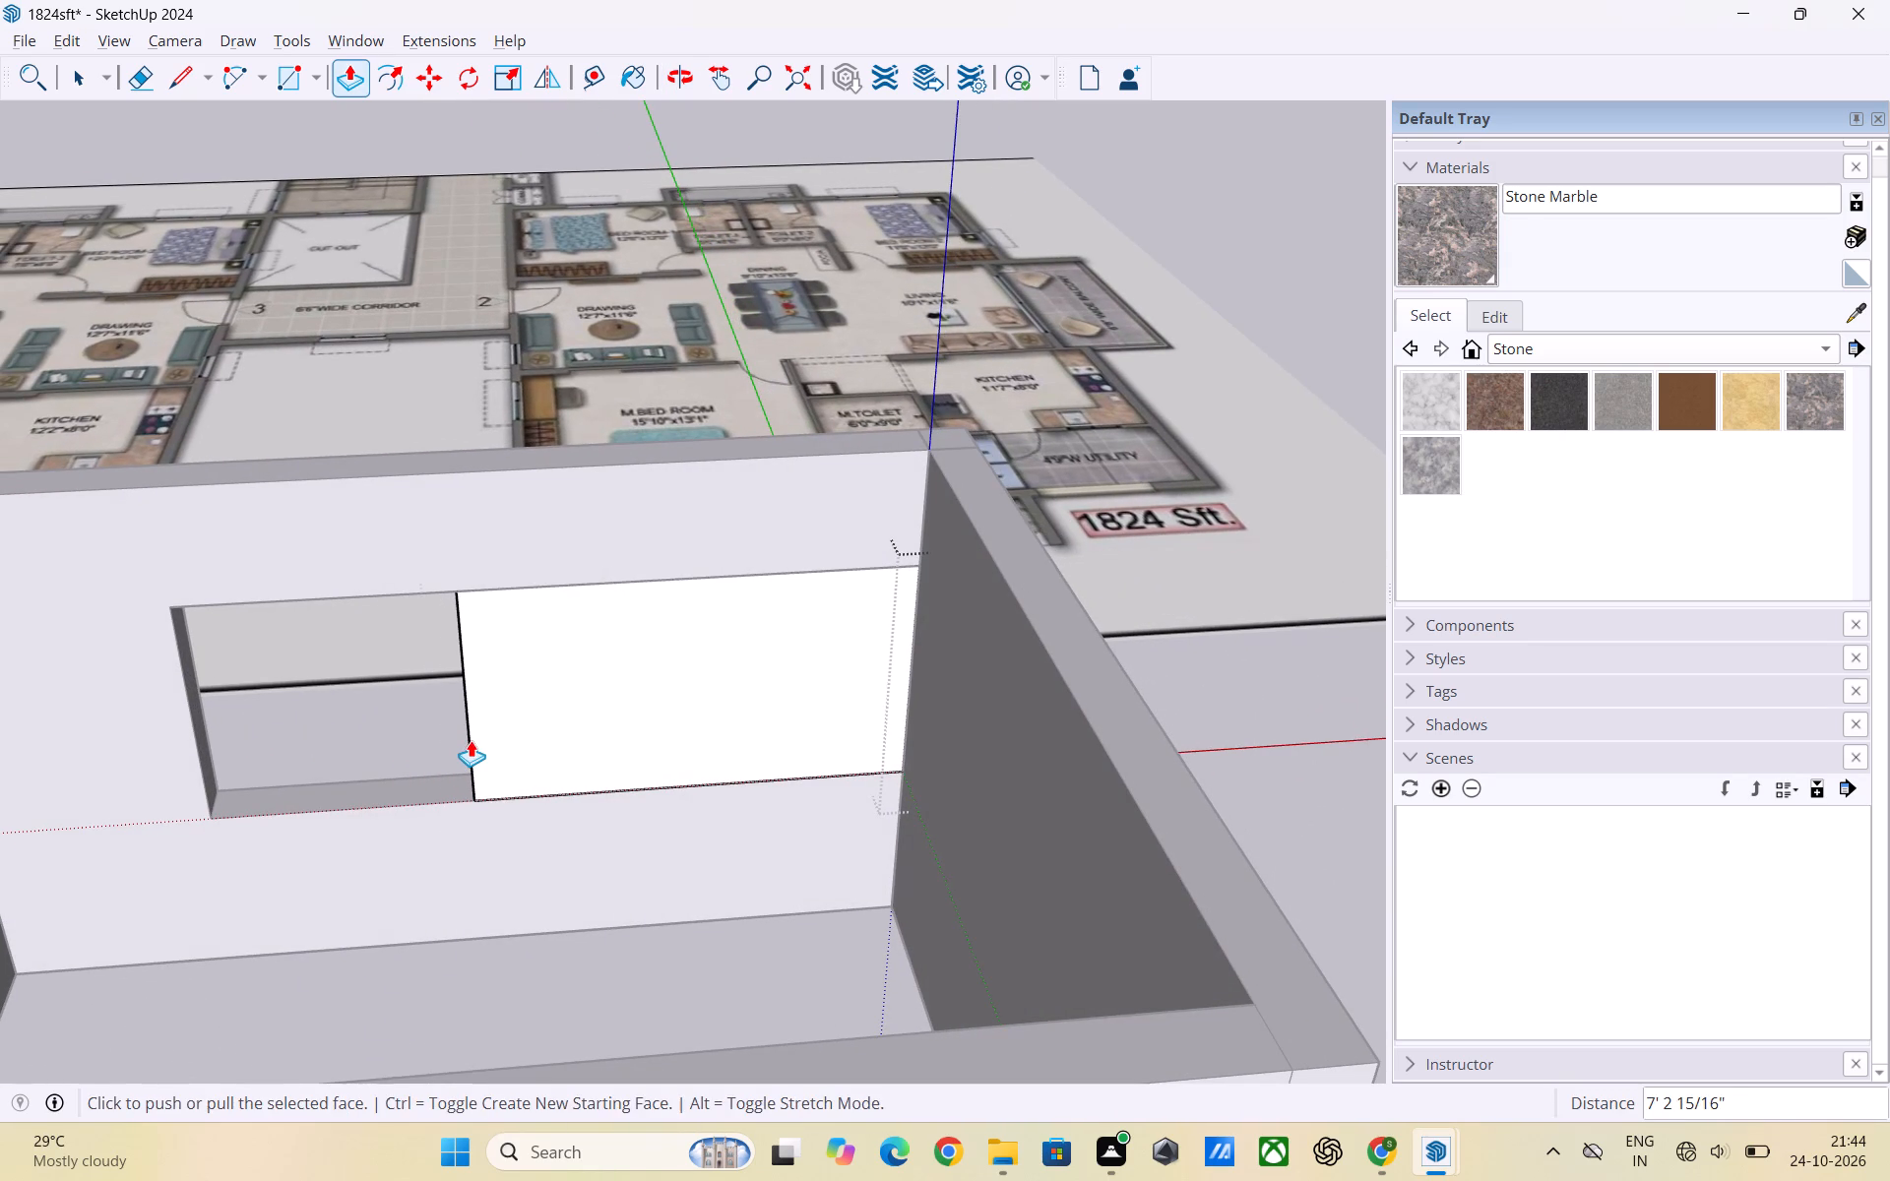
pyautogui.press('space')
pyautogui.click(1237, 591)
# Examine the partly filled window wall from inside the unfurnished room.
pyautogui.scroll(1, 697, 592)
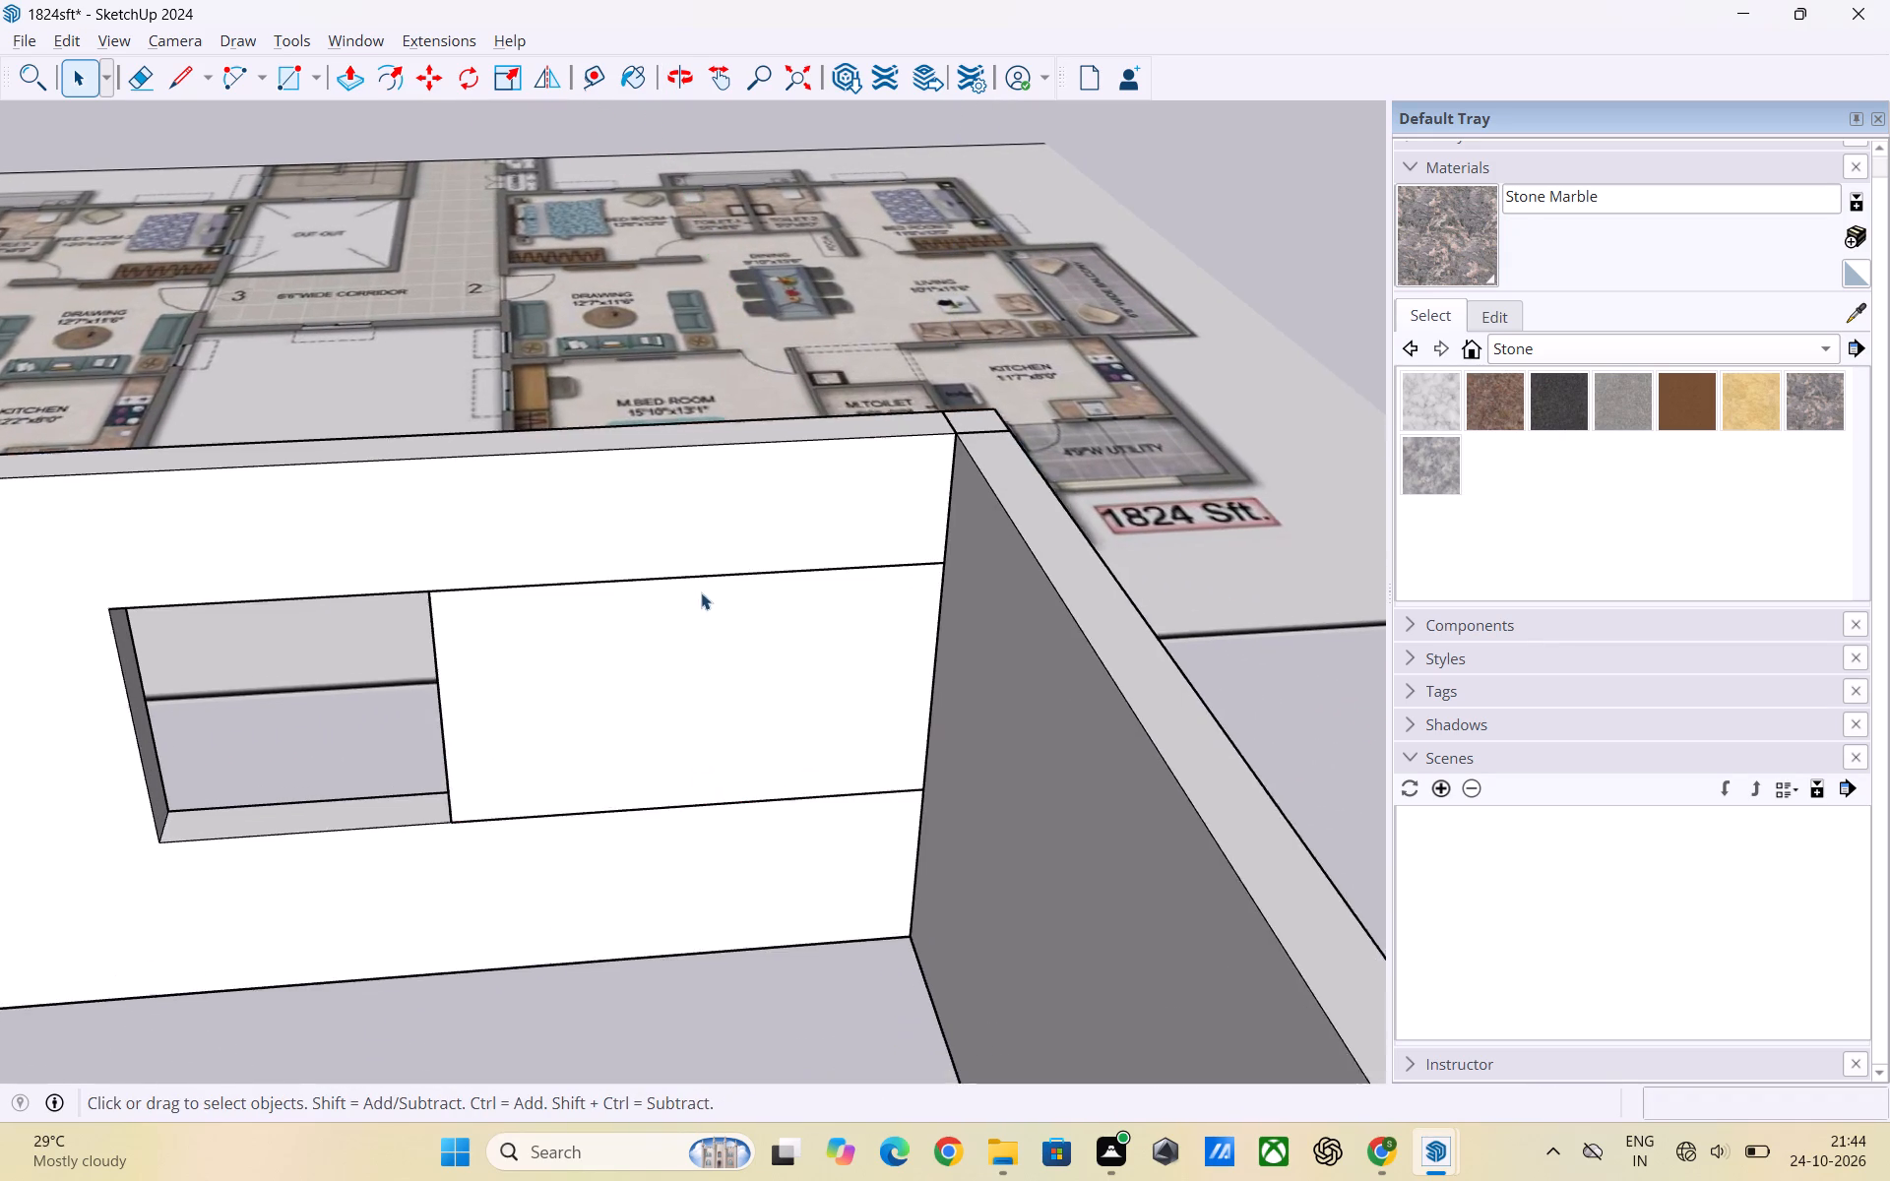
pyautogui.scroll(1, 701, 592)
pyautogui.moveTo(686, 667); pyautogui.dragTo(764, 473, button='middle')
pyautogui.scroll(-3, 927, 527)
pyautogui.moveTo(873, 549); pyautogui.dragTo(842, 835, button='middle')
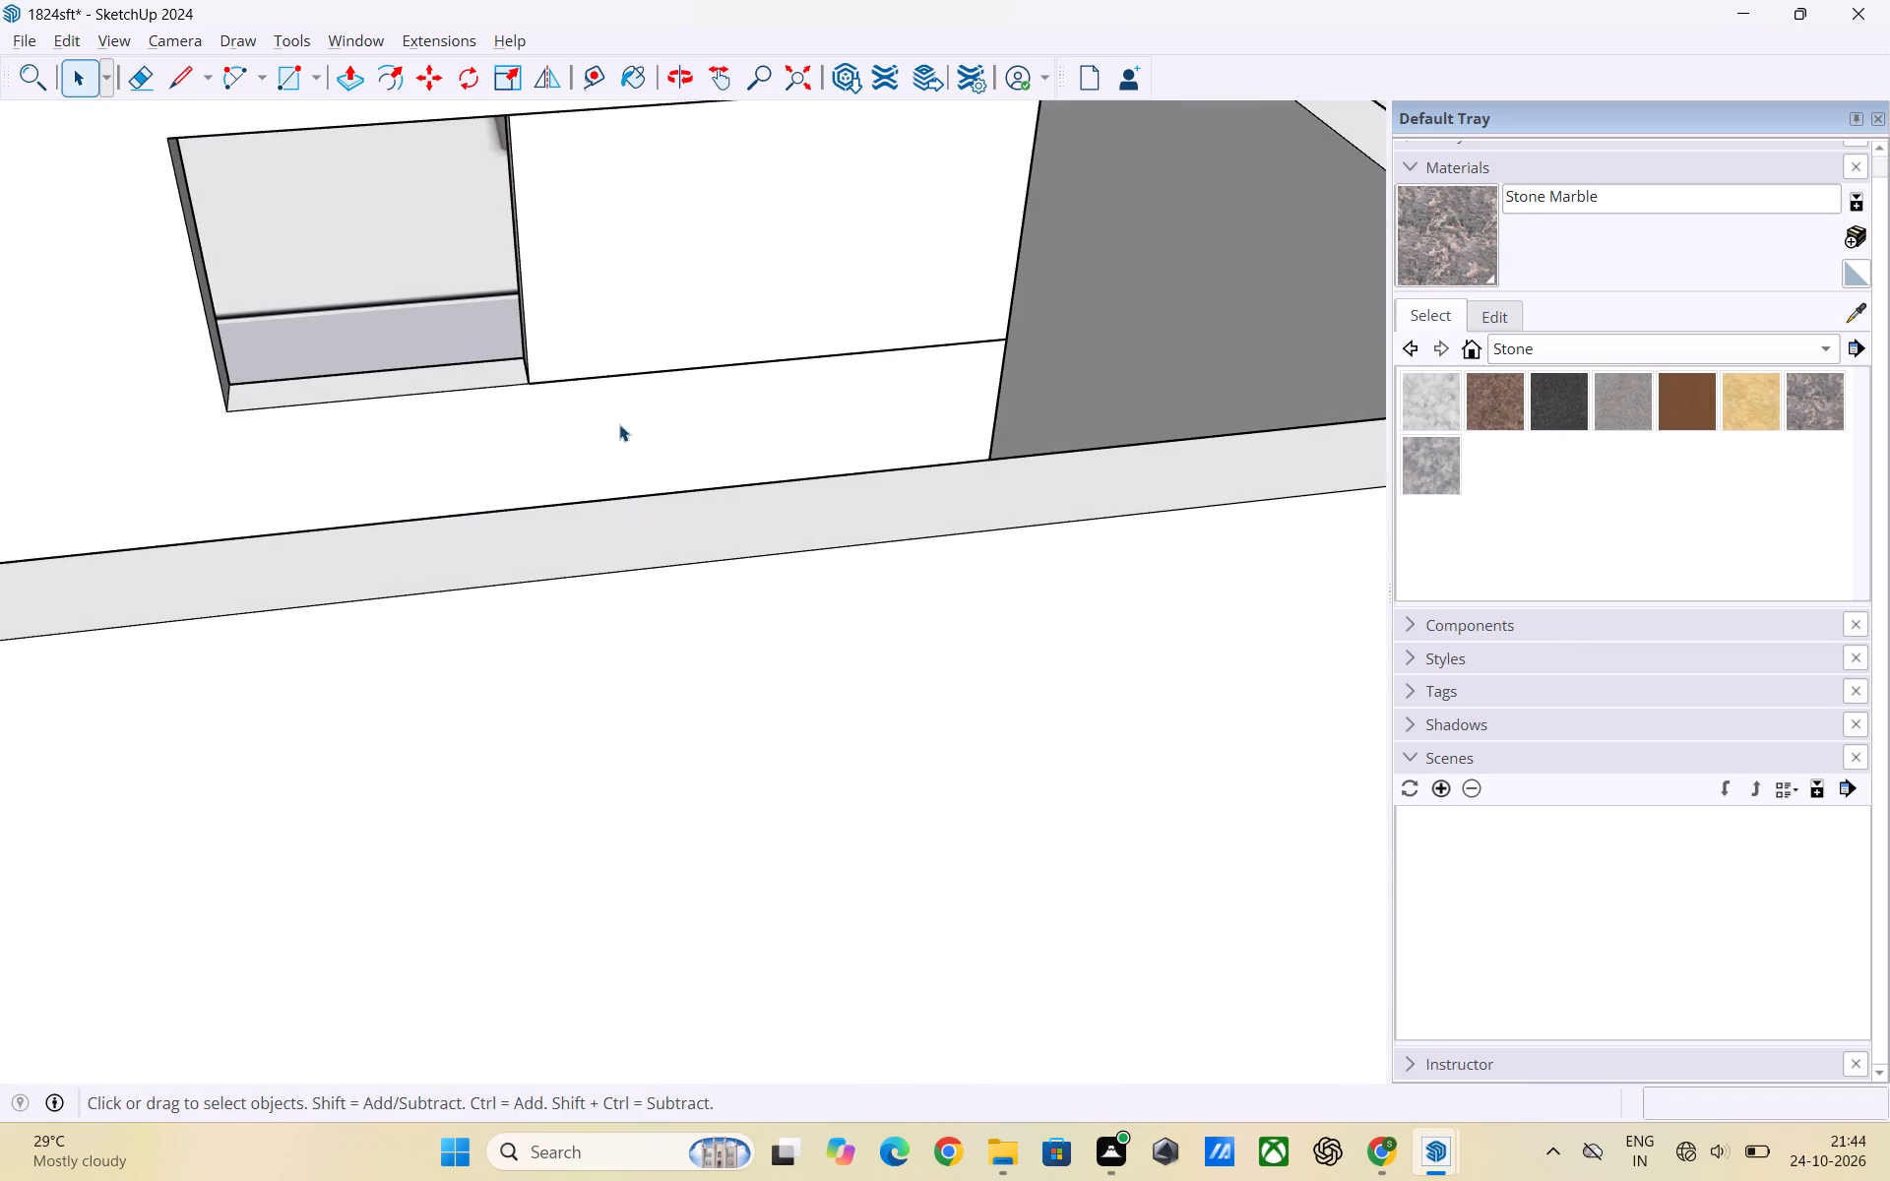
pyautogui.scroll(2, 621, 424)
pyautogui.moveTo(667, 451); pyautogui.dragTo(667, 505, button='middle')
pyautogui.scroll(1, 674, 503)
pyautogui.scroll(-1, 851, 540)
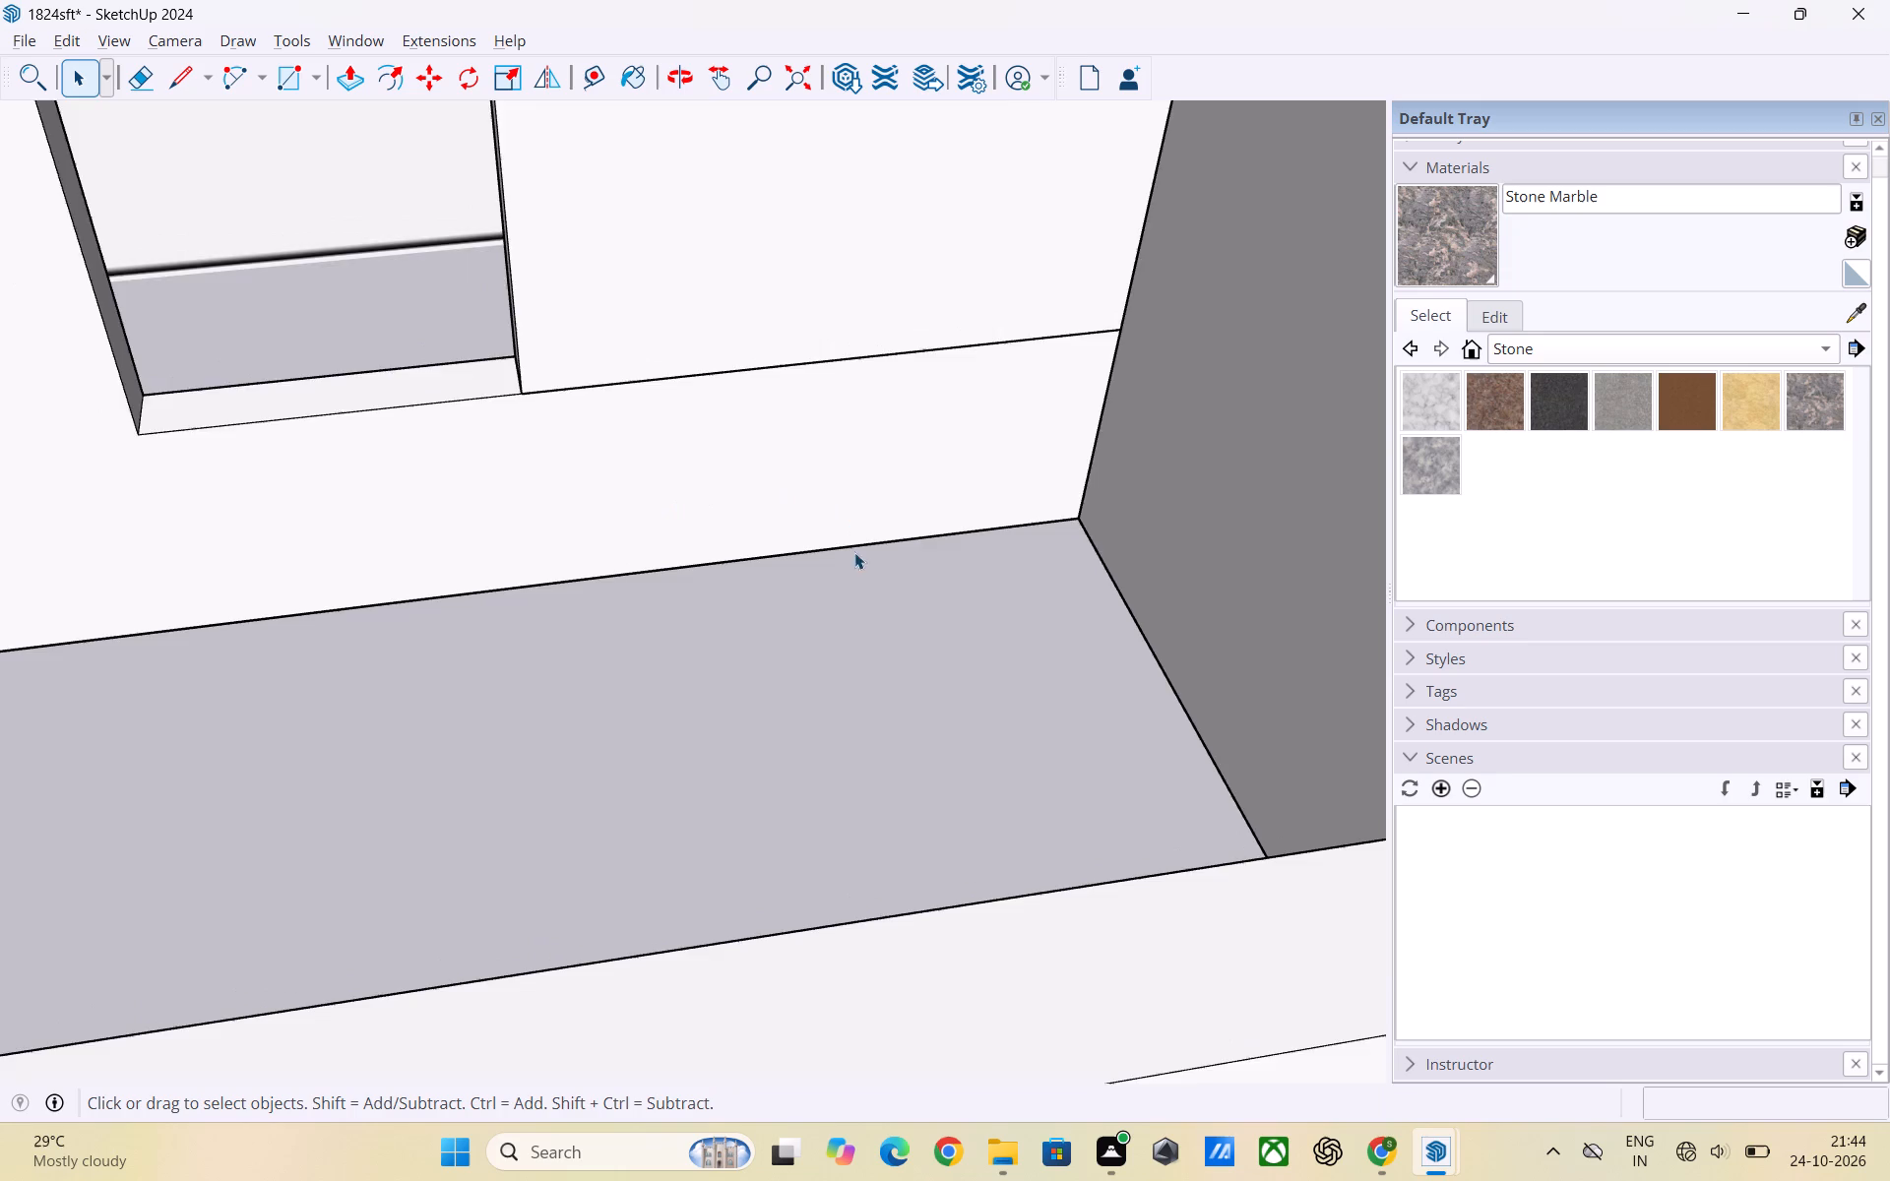
pyautogui.scroll(-4, 854, 552)
pyautogui.moveTo(878, 547); pyautogui.dragTo(739, 556, button='middle')
pyautogui.scroll(1, 769, 459)
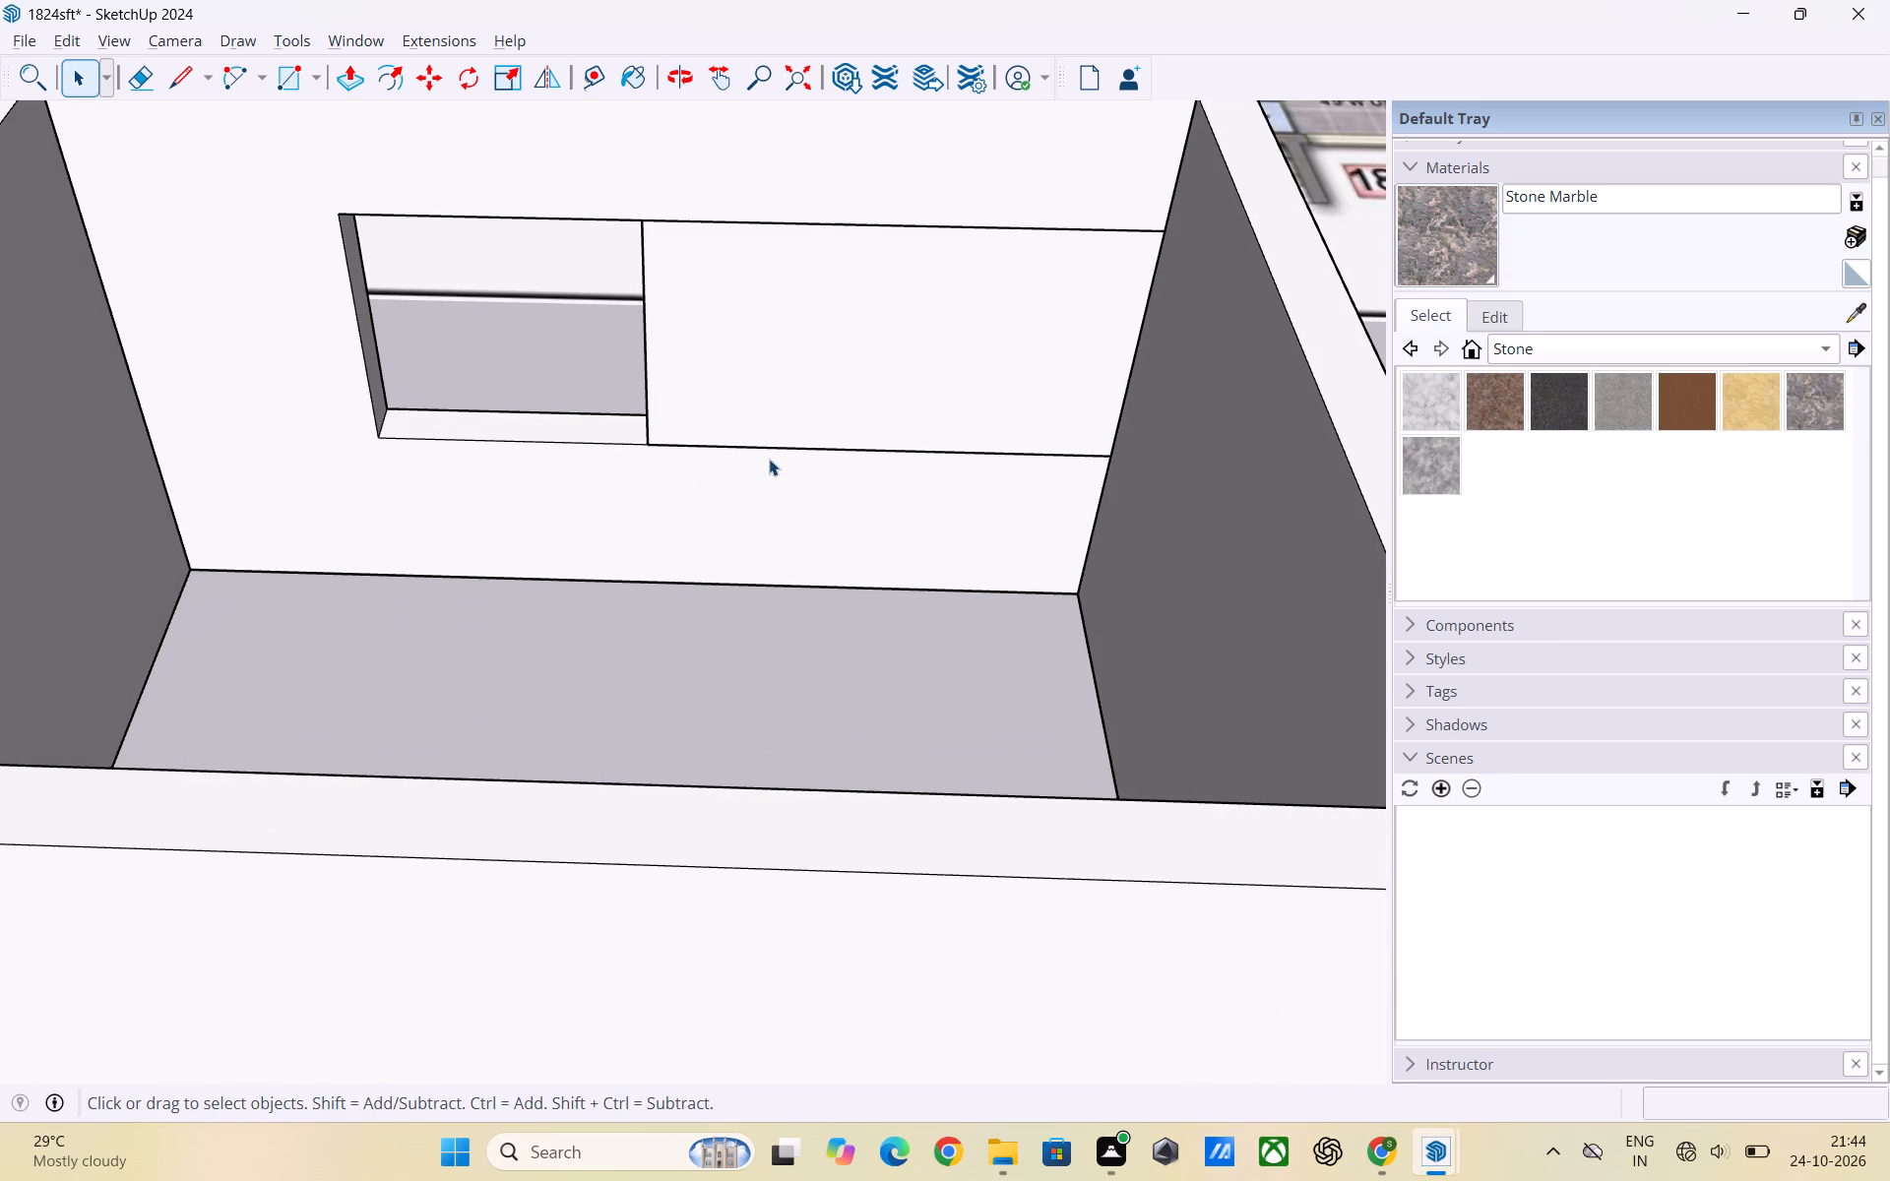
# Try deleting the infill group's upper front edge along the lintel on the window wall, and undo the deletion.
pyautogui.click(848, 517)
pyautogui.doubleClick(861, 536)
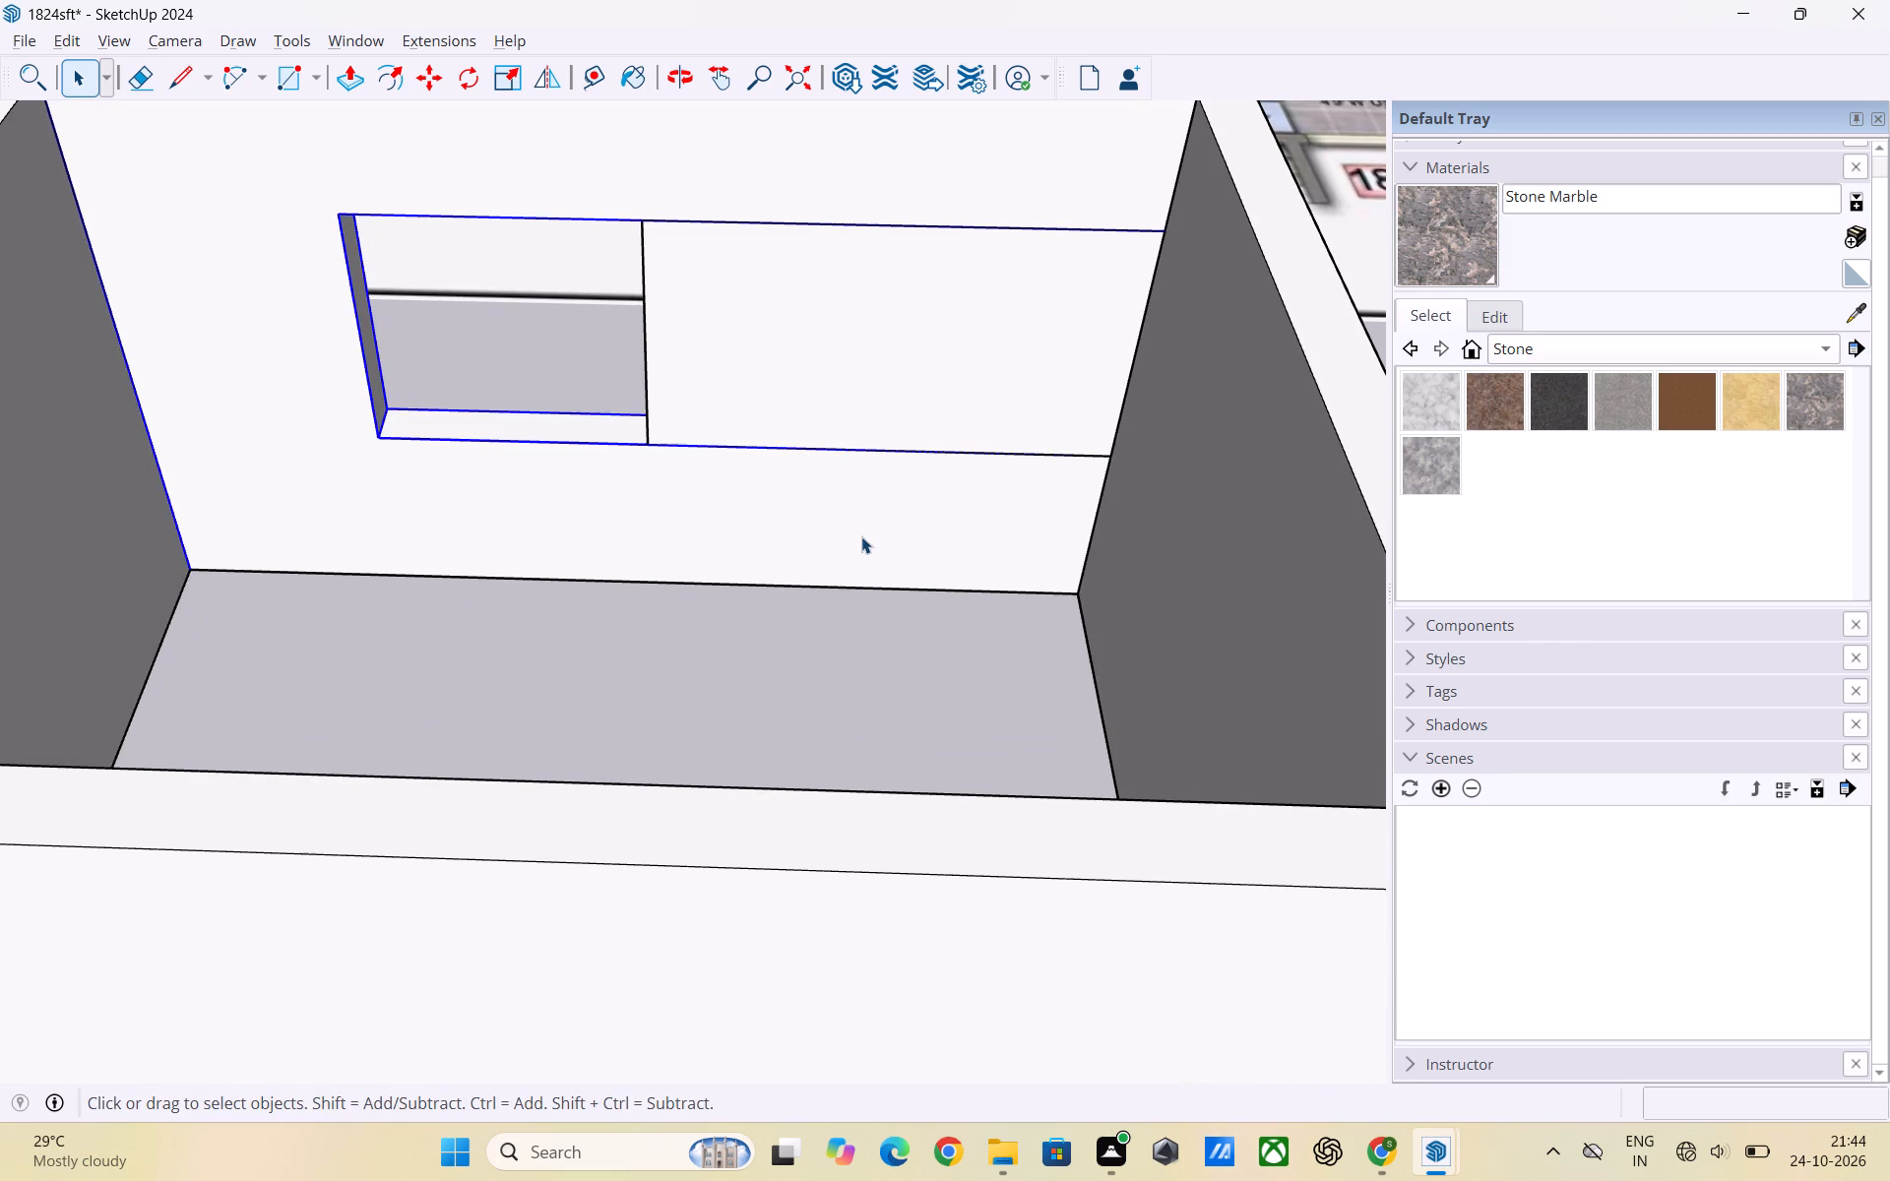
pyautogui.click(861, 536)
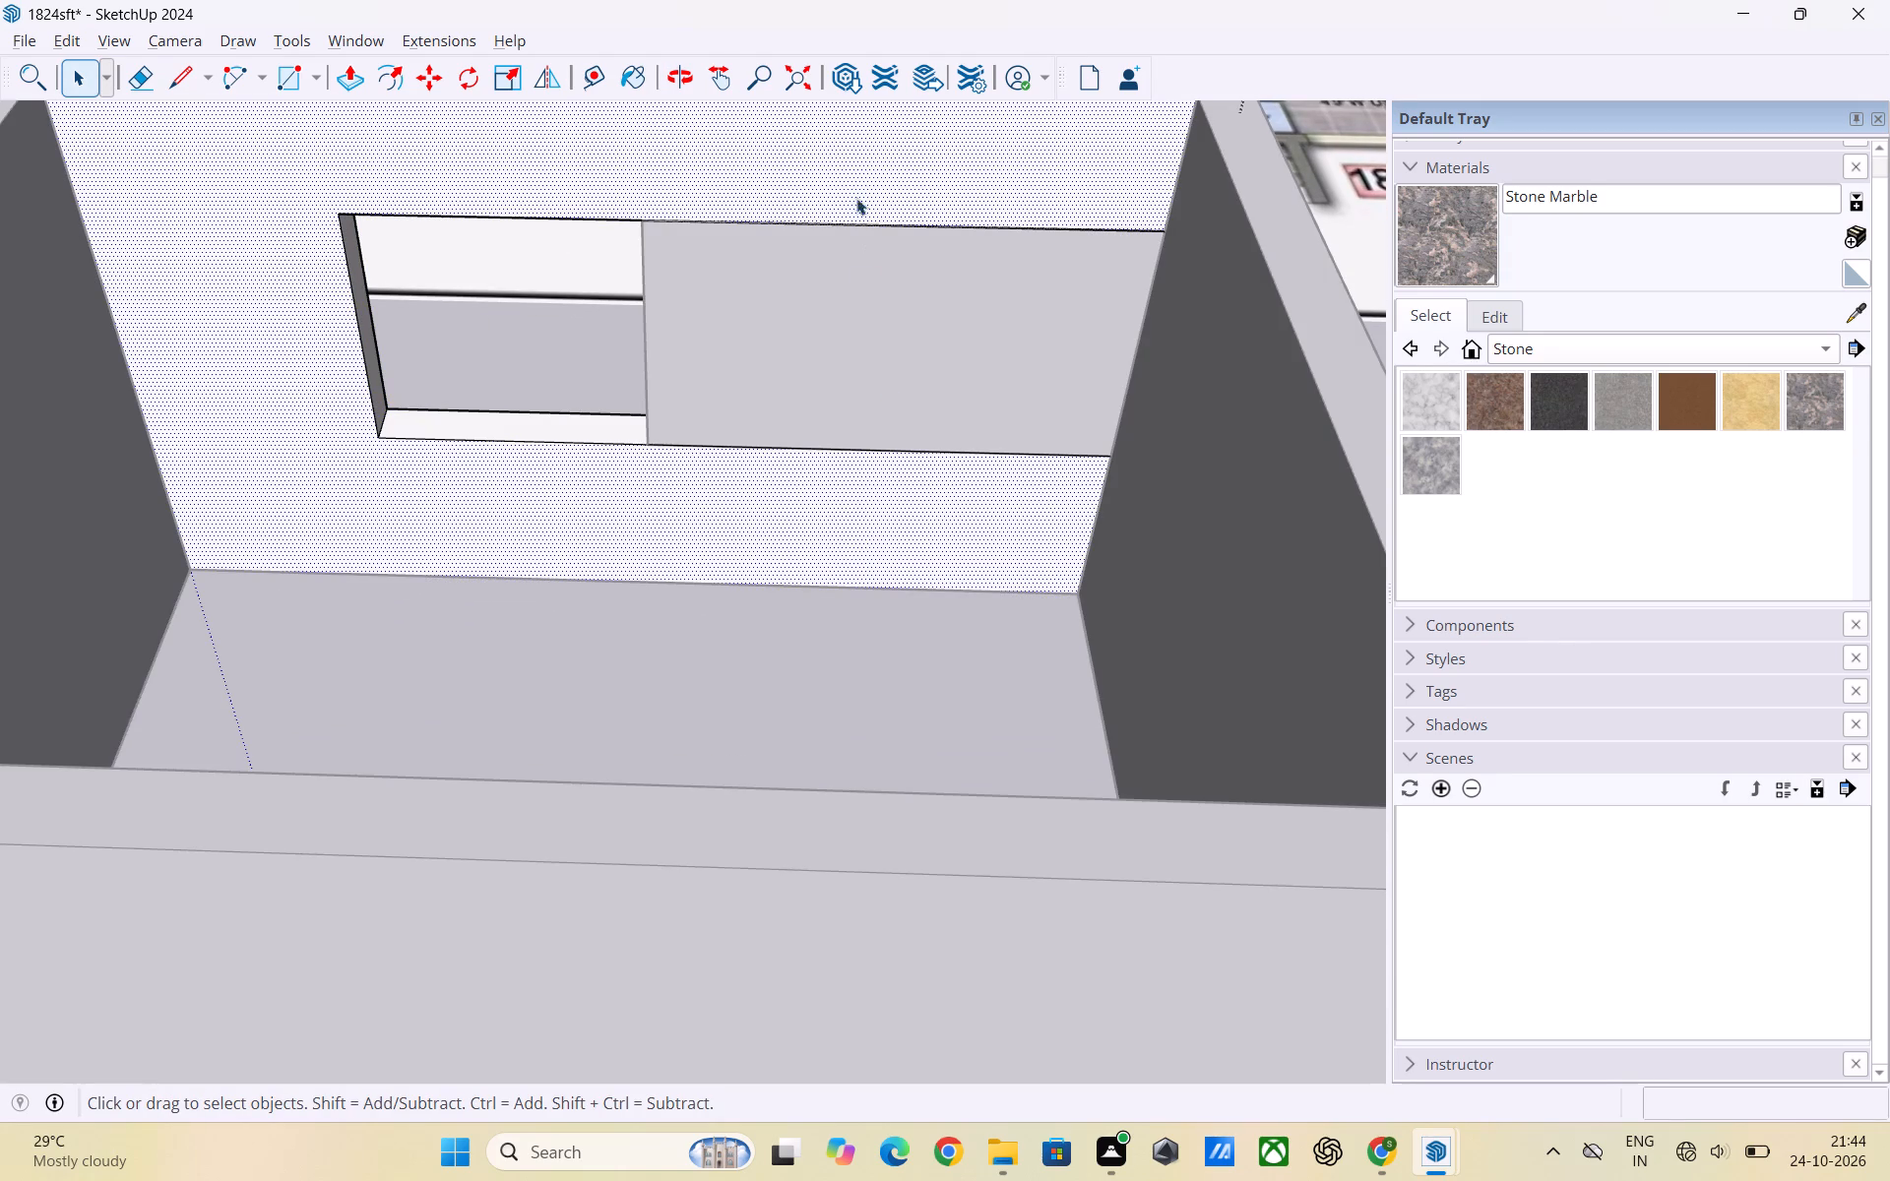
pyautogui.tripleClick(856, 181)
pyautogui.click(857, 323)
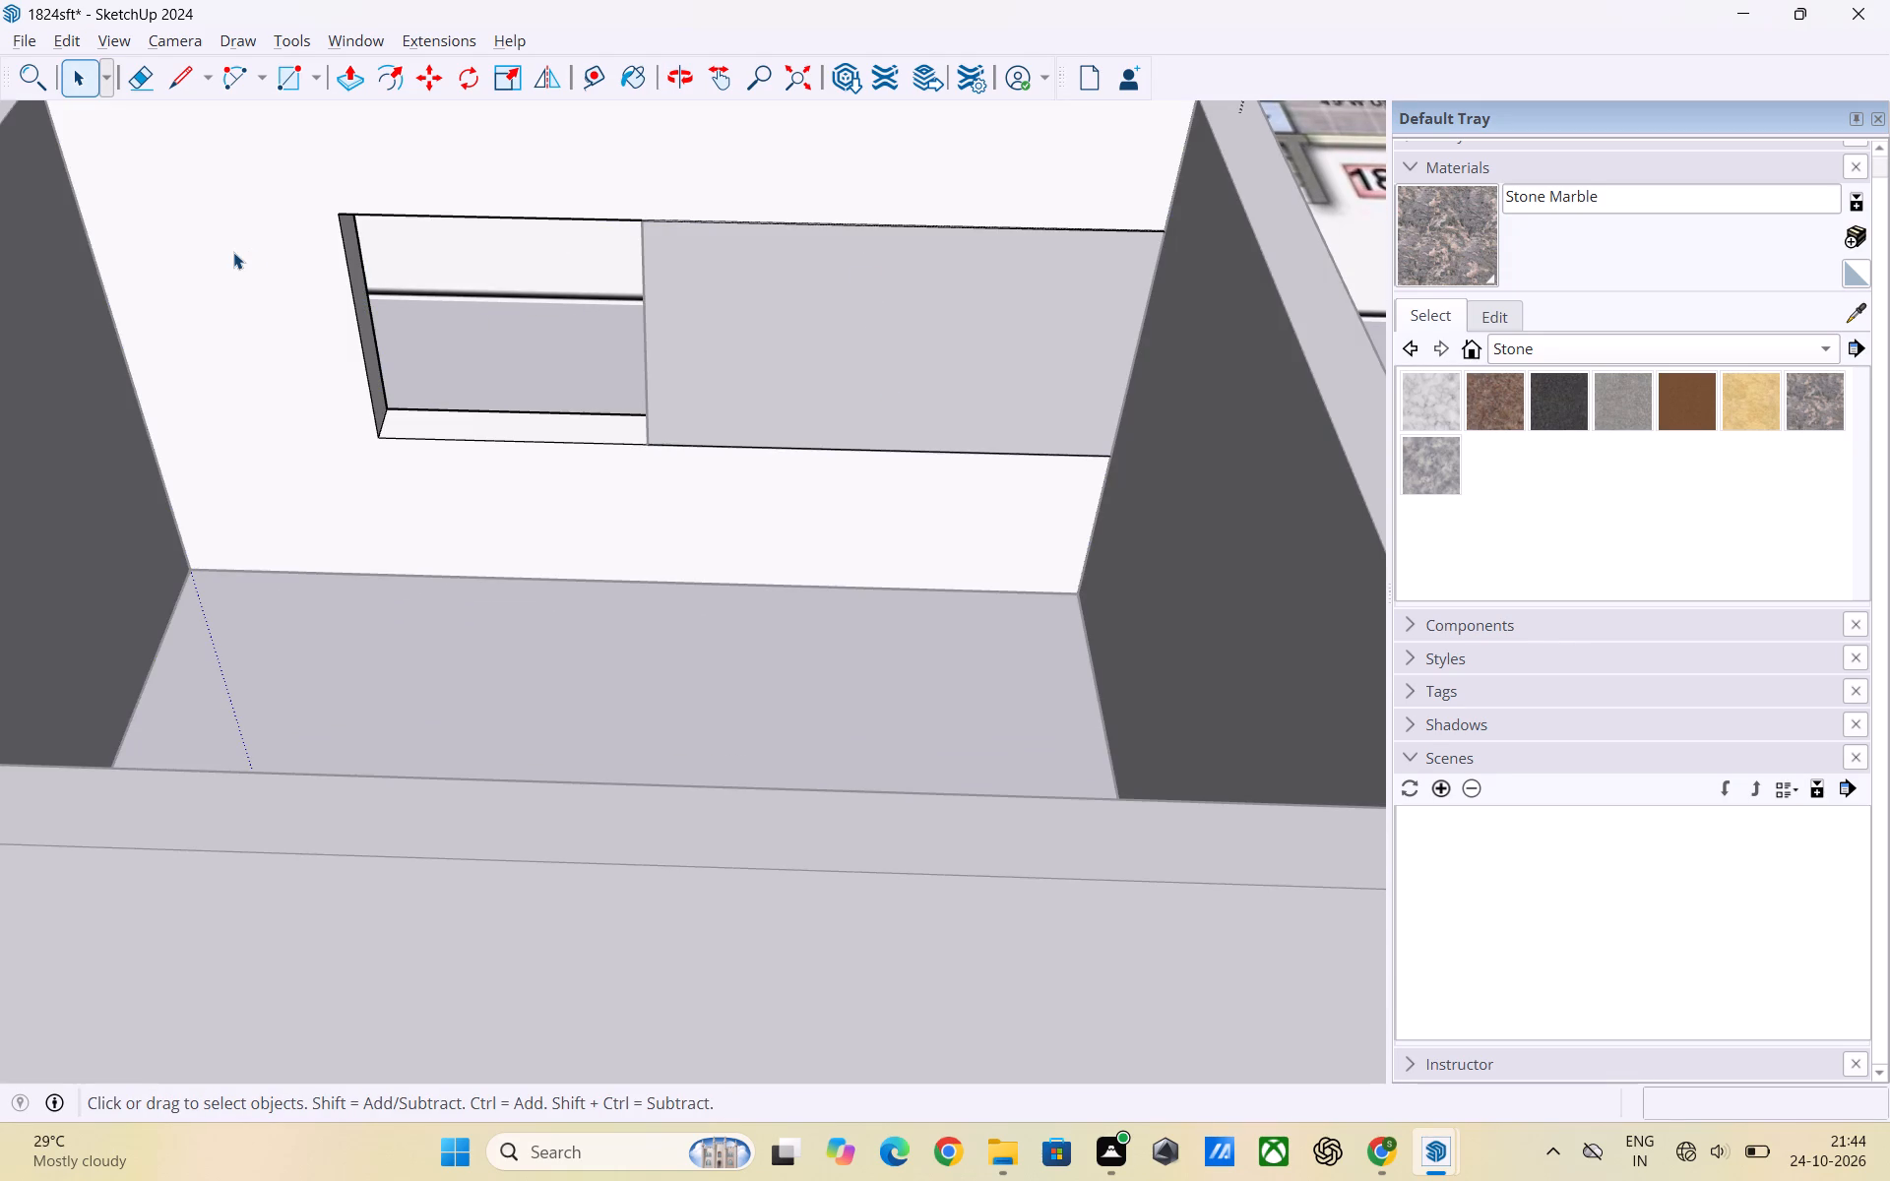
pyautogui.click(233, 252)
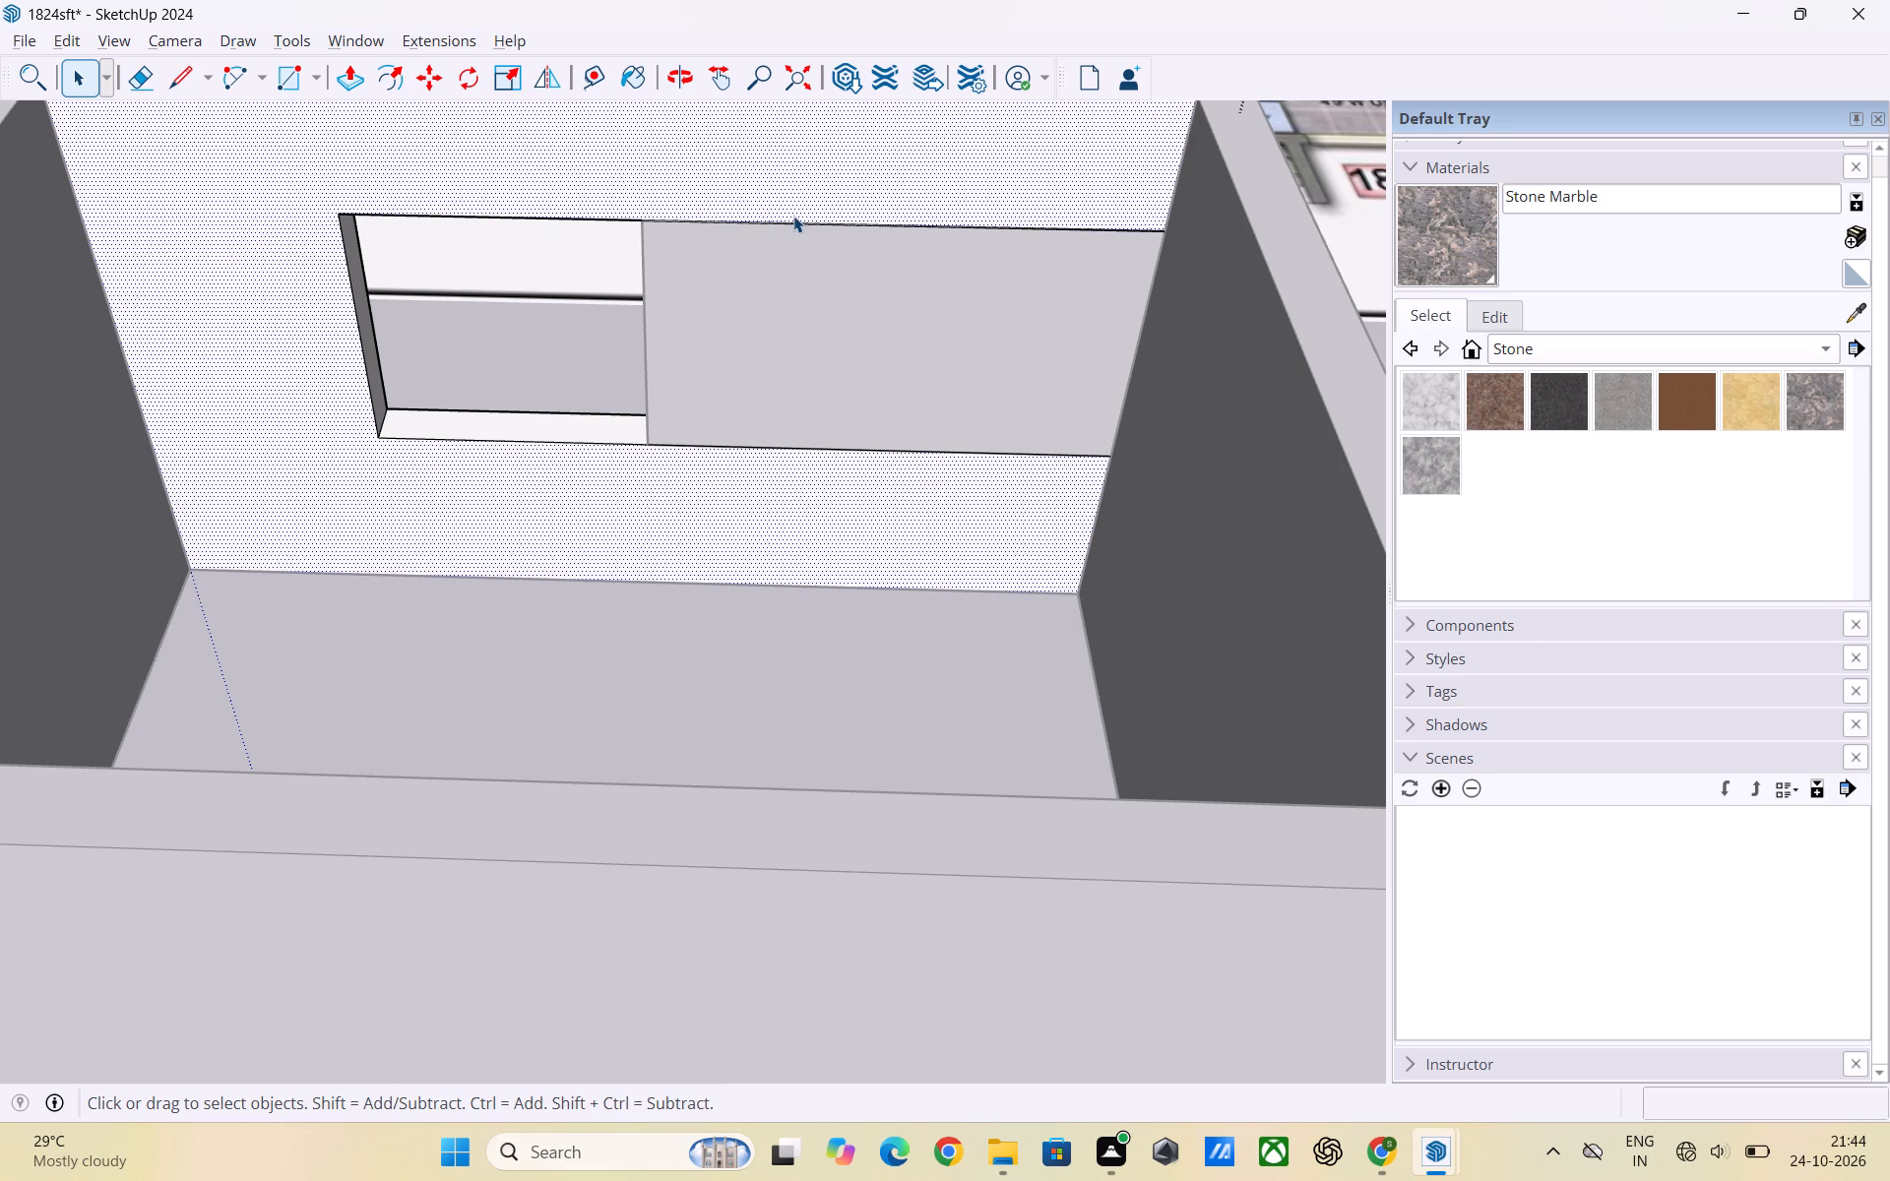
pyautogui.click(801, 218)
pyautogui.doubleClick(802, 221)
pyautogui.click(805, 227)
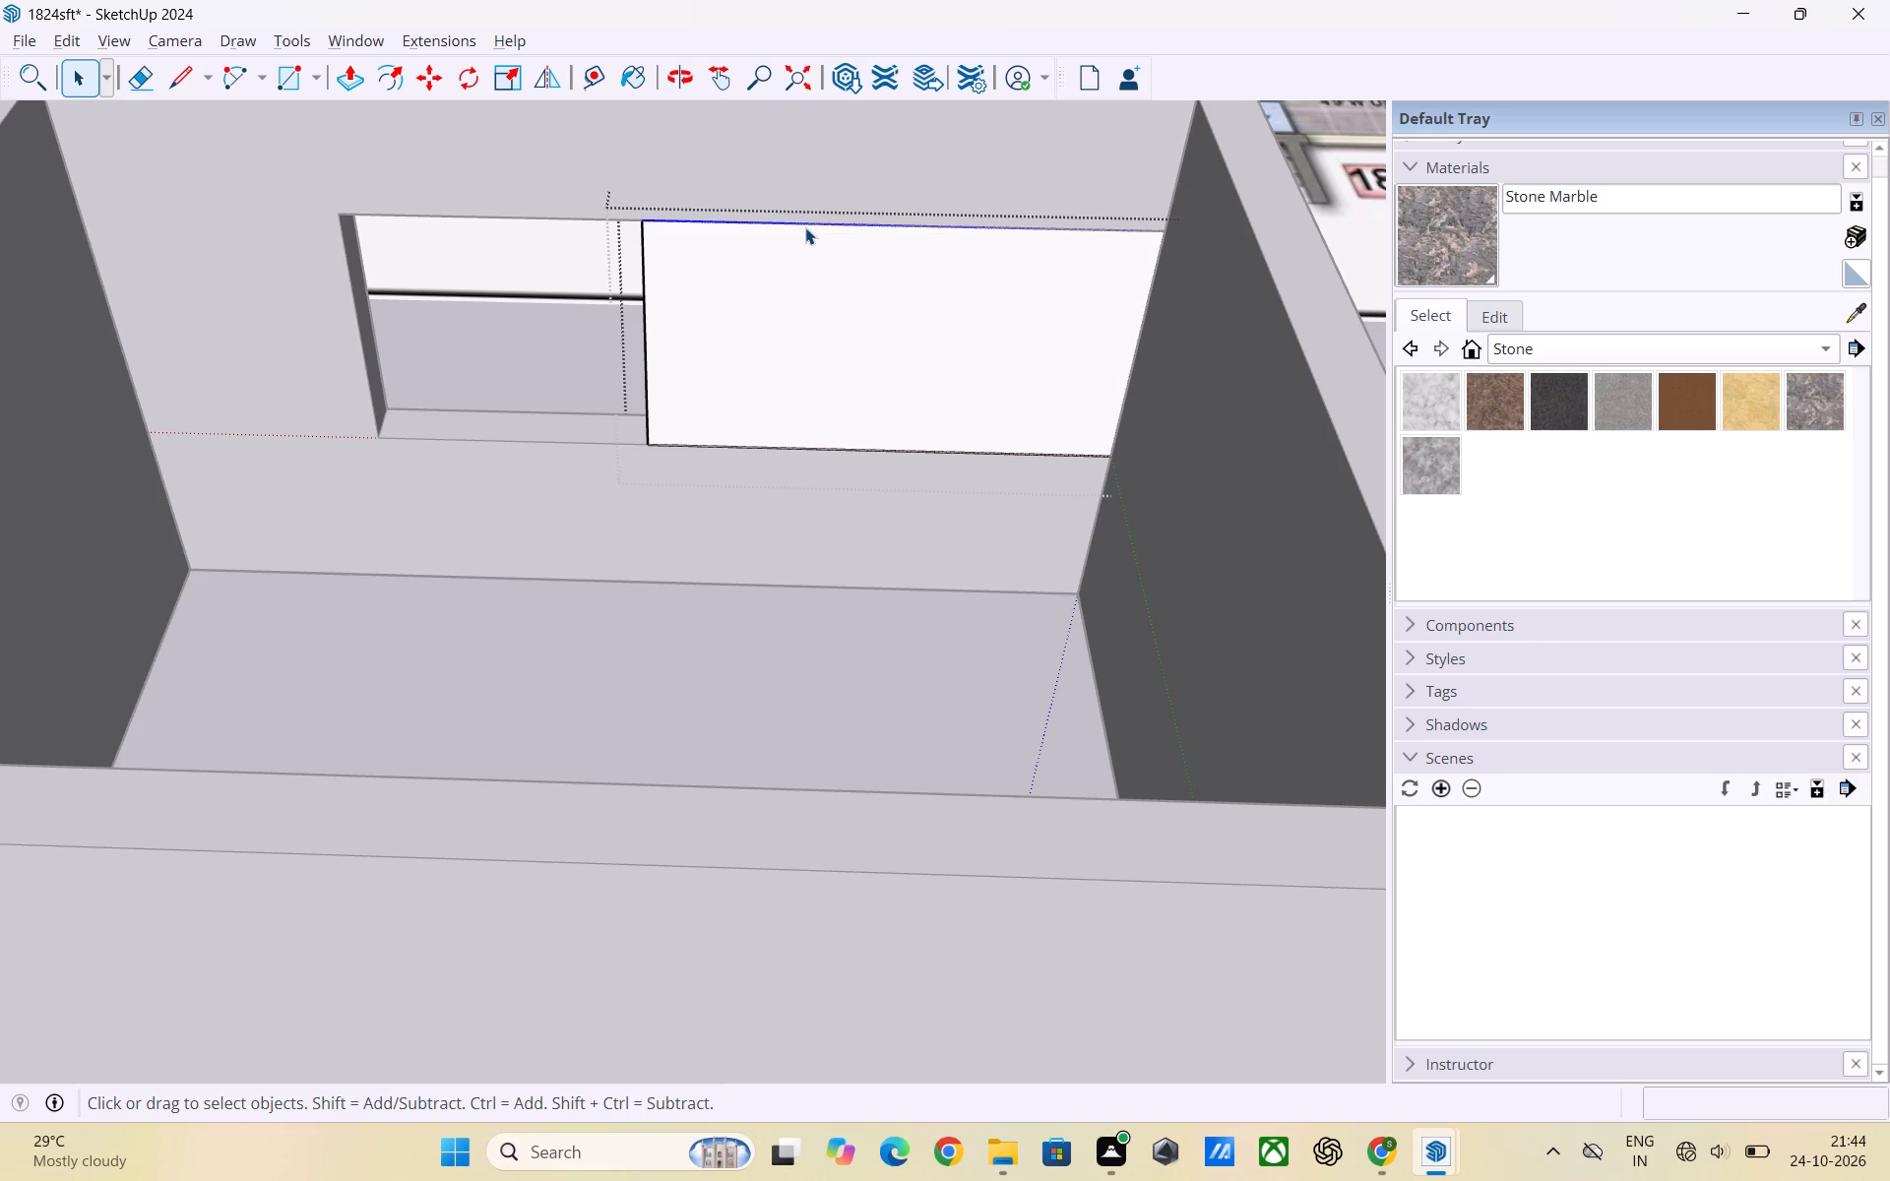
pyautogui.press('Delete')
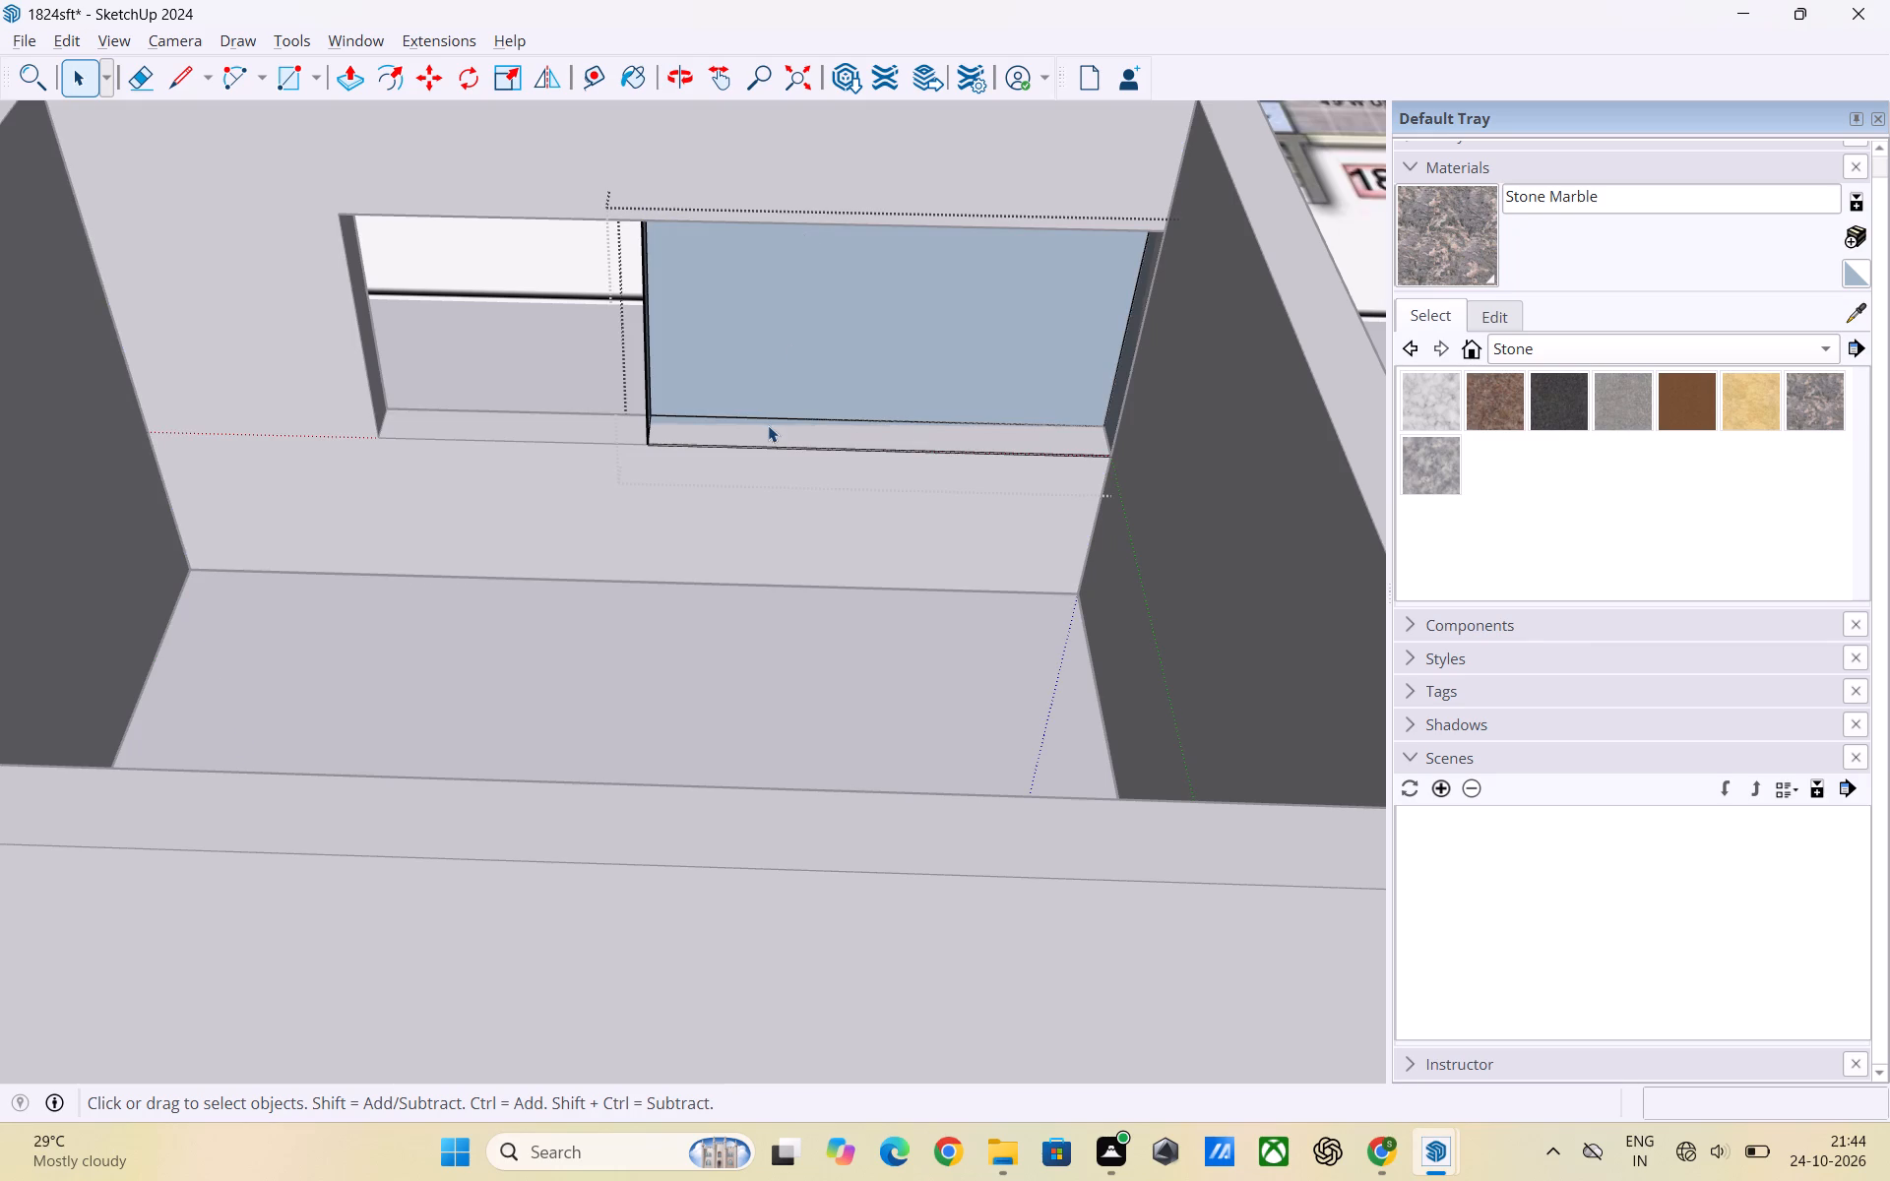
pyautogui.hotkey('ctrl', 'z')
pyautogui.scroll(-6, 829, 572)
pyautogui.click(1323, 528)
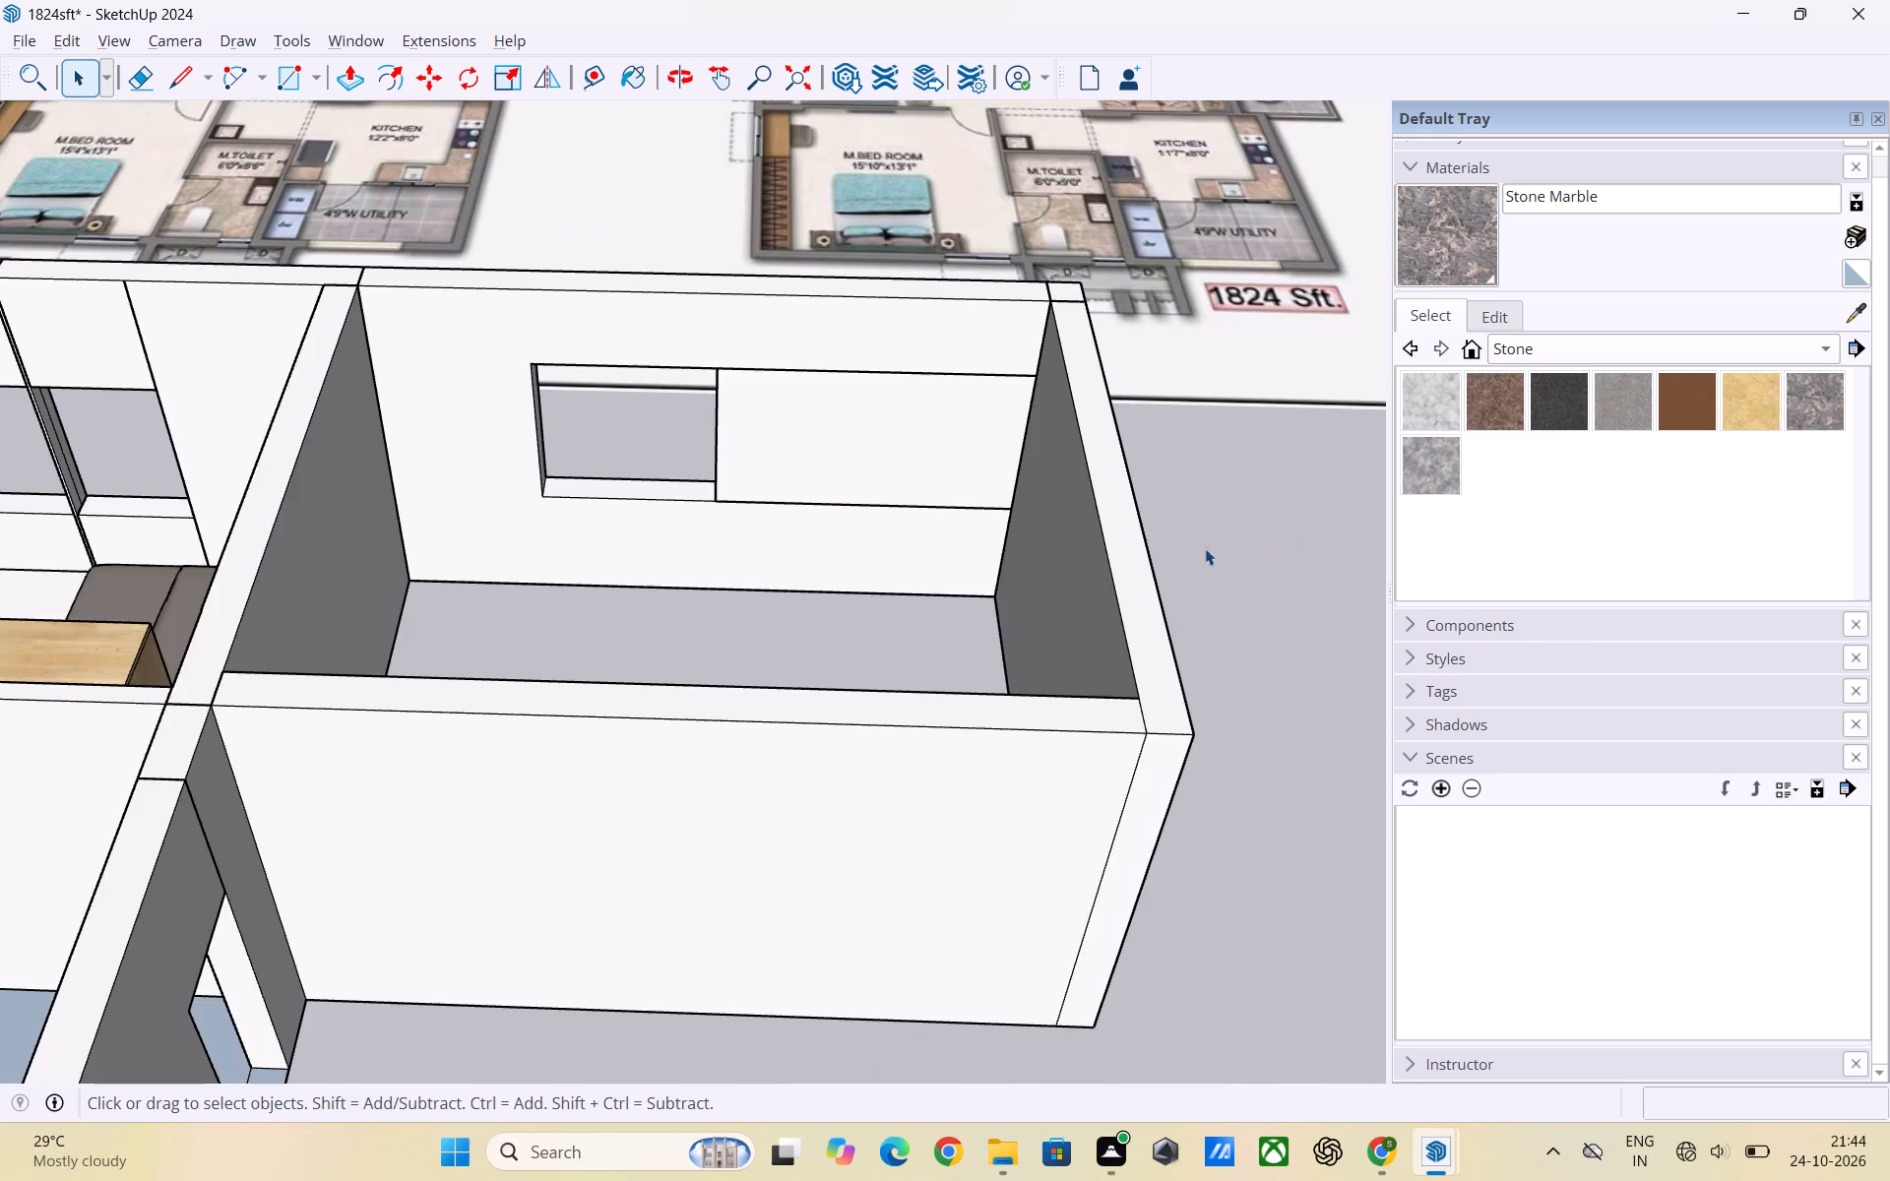
# Undo the window infill and corner post edits back to the shorter window opening with a full-height wall section beside it.
pyautogui.scroll(2, 1030, 552)
pyautogui.scroll(-3, 1027, 548)
pyautogui.moveTo(889, 511); pyautogui.dragTo(858, 613, button='middle')
pyautogui.scroll(-6, 871, 386)
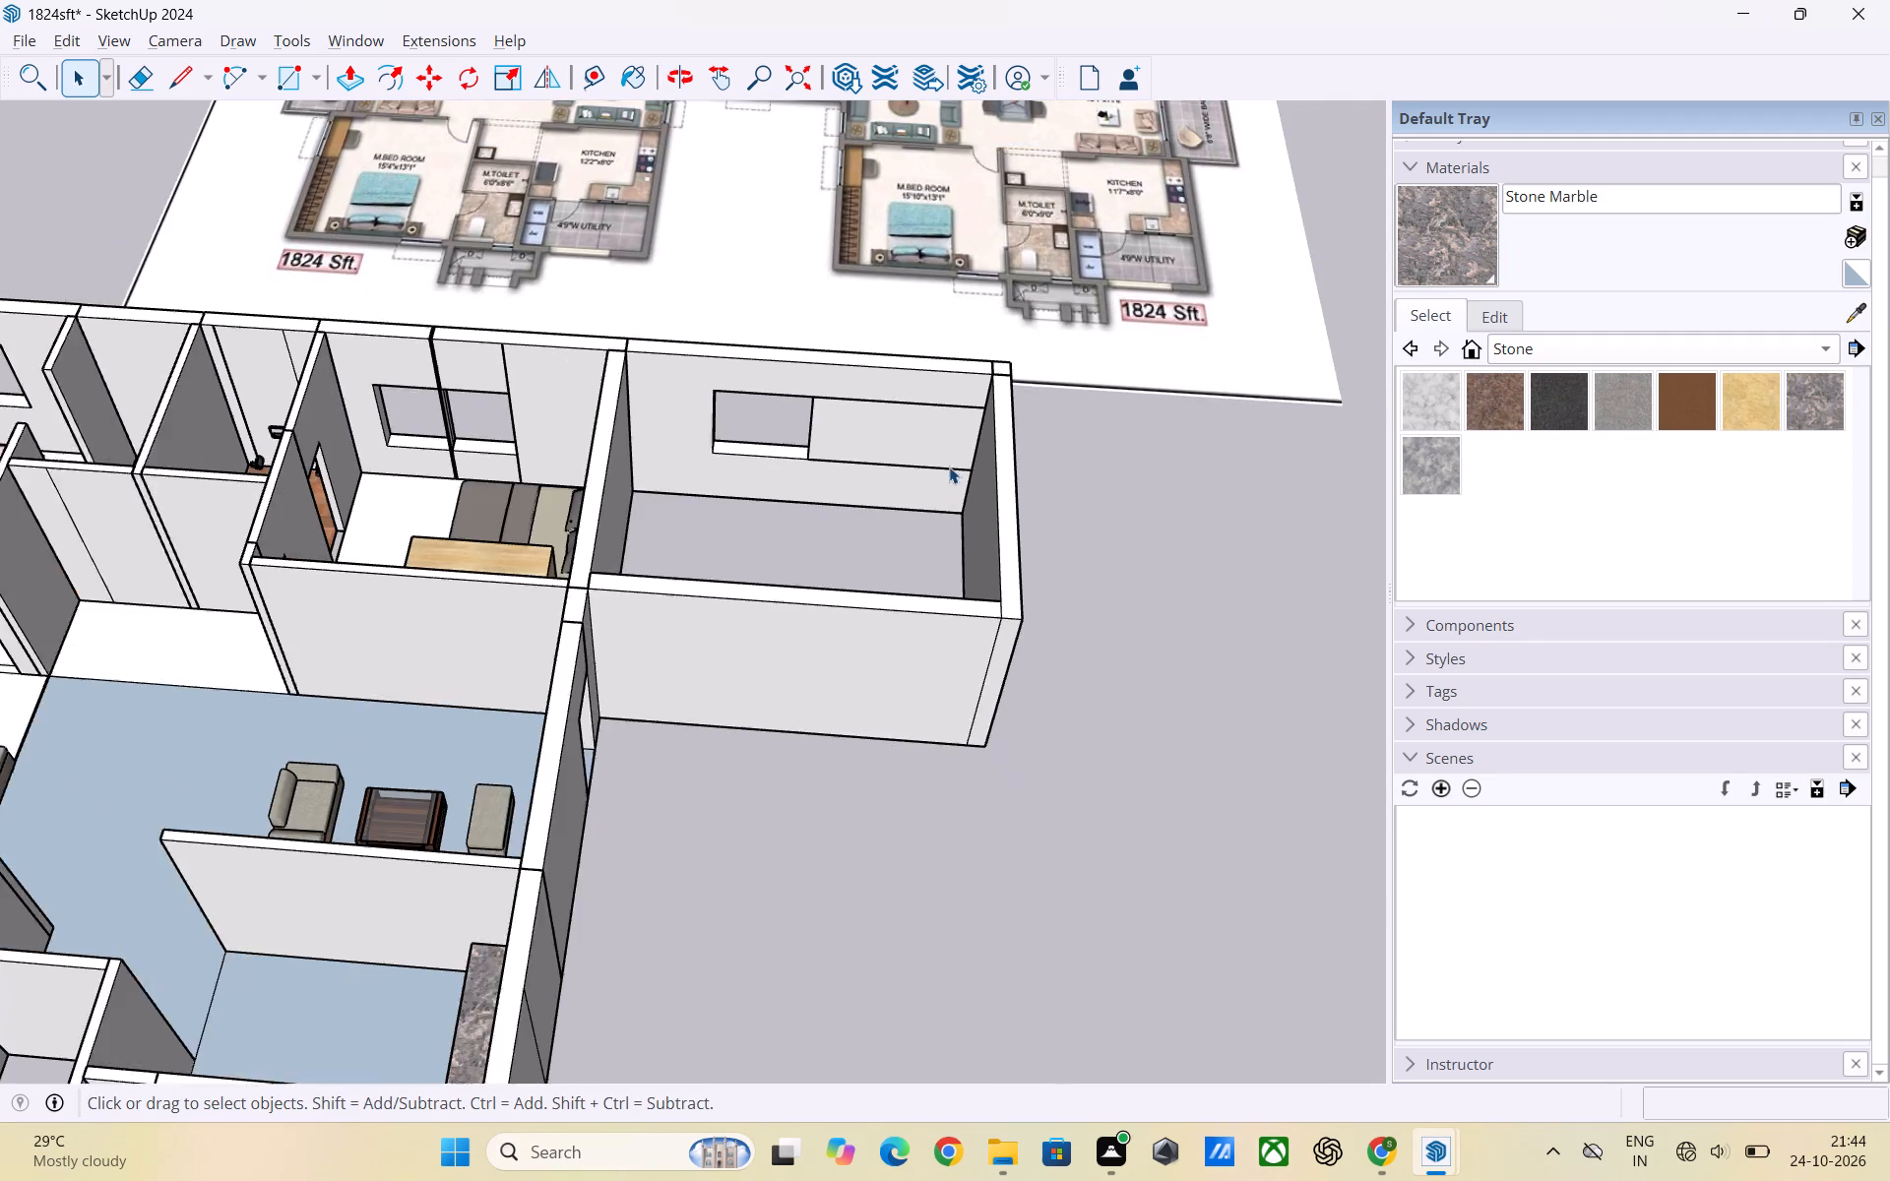
pyautogui.scroll(-1, 949, 466)
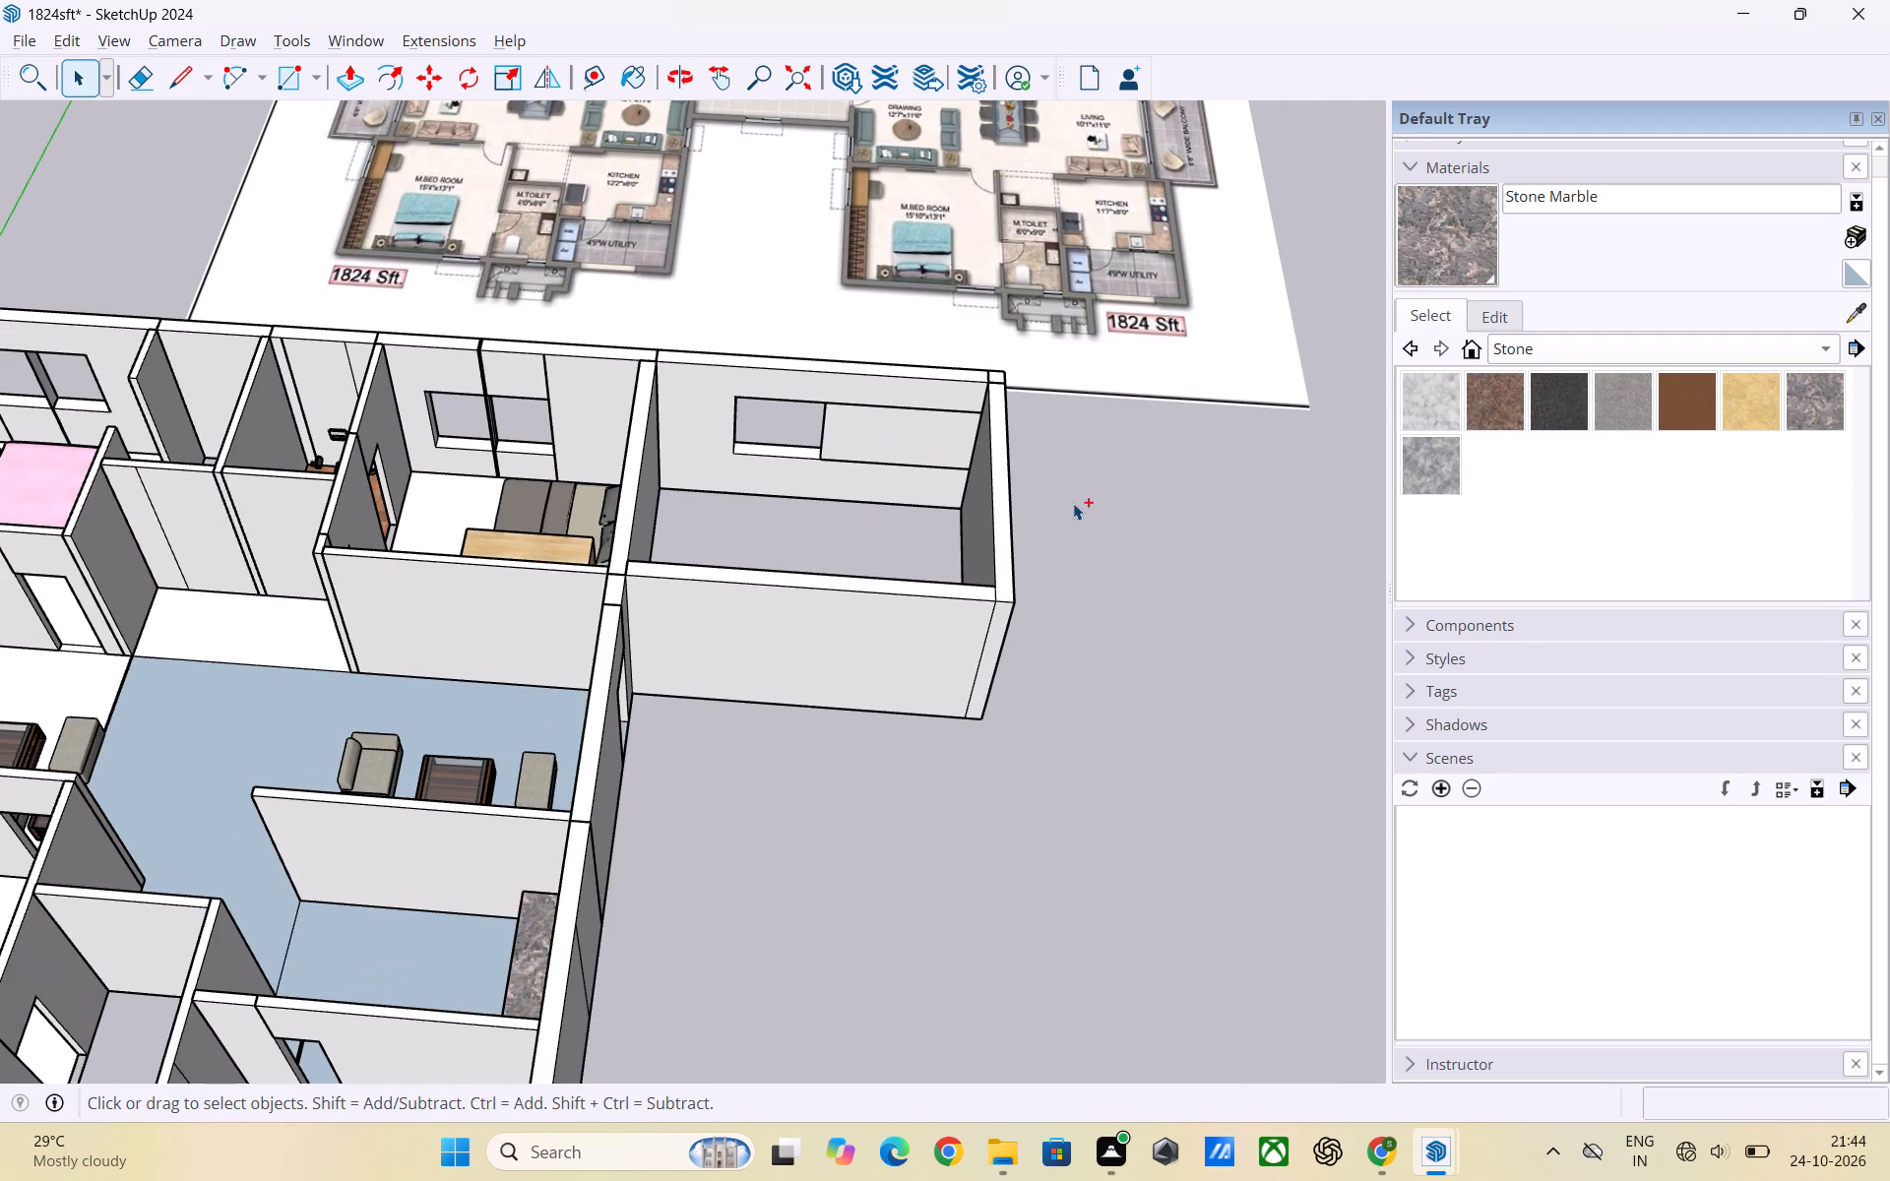
pyautogui.hotkey('ctrl', 'z')
pyautogui.hotkey('ctrl', 'z')
pyautogui.hotkey('ctrl', 'z')
pyautogui.hotkey('ctrl', 'z')
pyautogui.hotkey('ctrl', 'z')
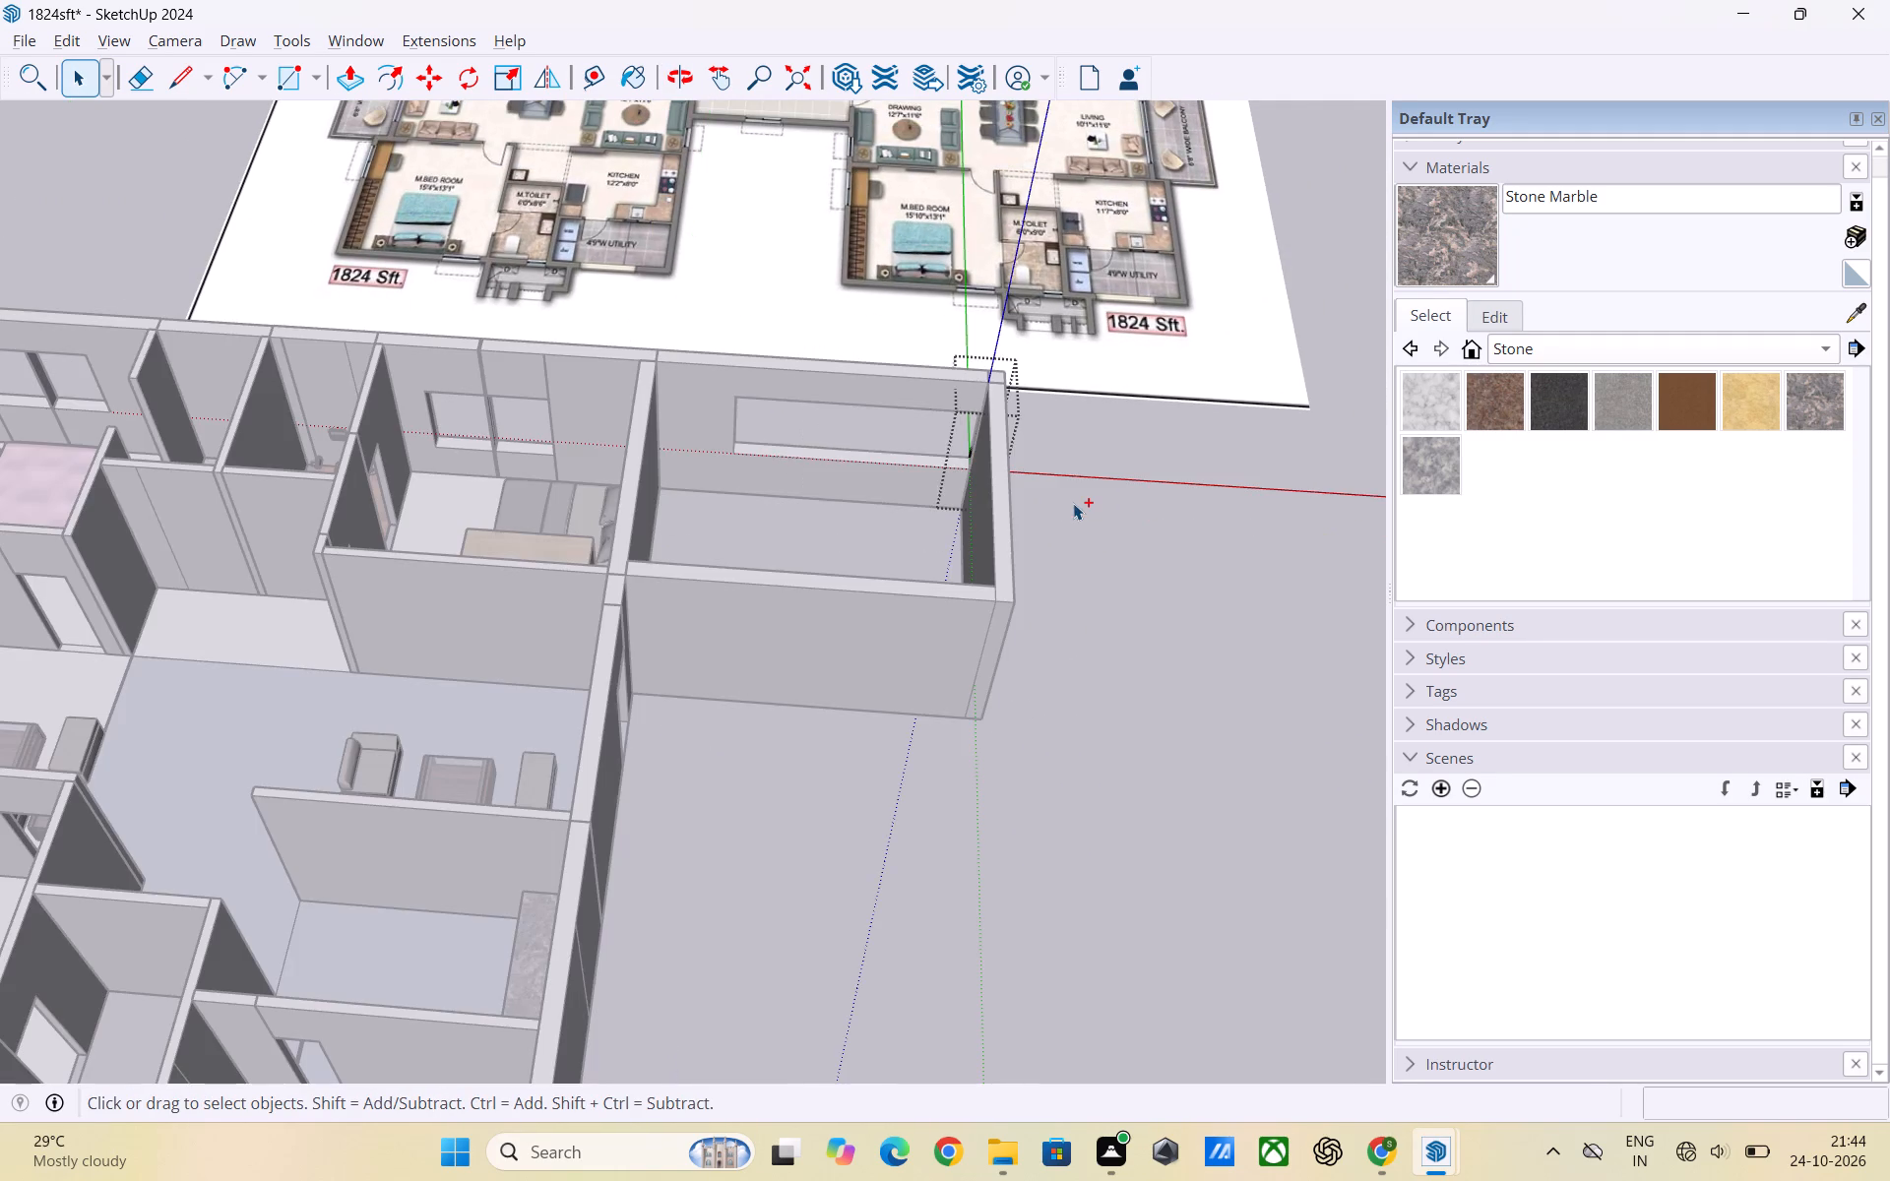
pyautogui.hotkey('ctrl', 'z')
pyautogui.hotkey('ctrl', 'z')
pyautogui.hotkey('ctrl', 'z')
pyautogui.hotkey('ctrl', 'z')
pyautogui.hotkey('ctrl', 'z')
pyautogui.hotkey('ctrl', 'z')
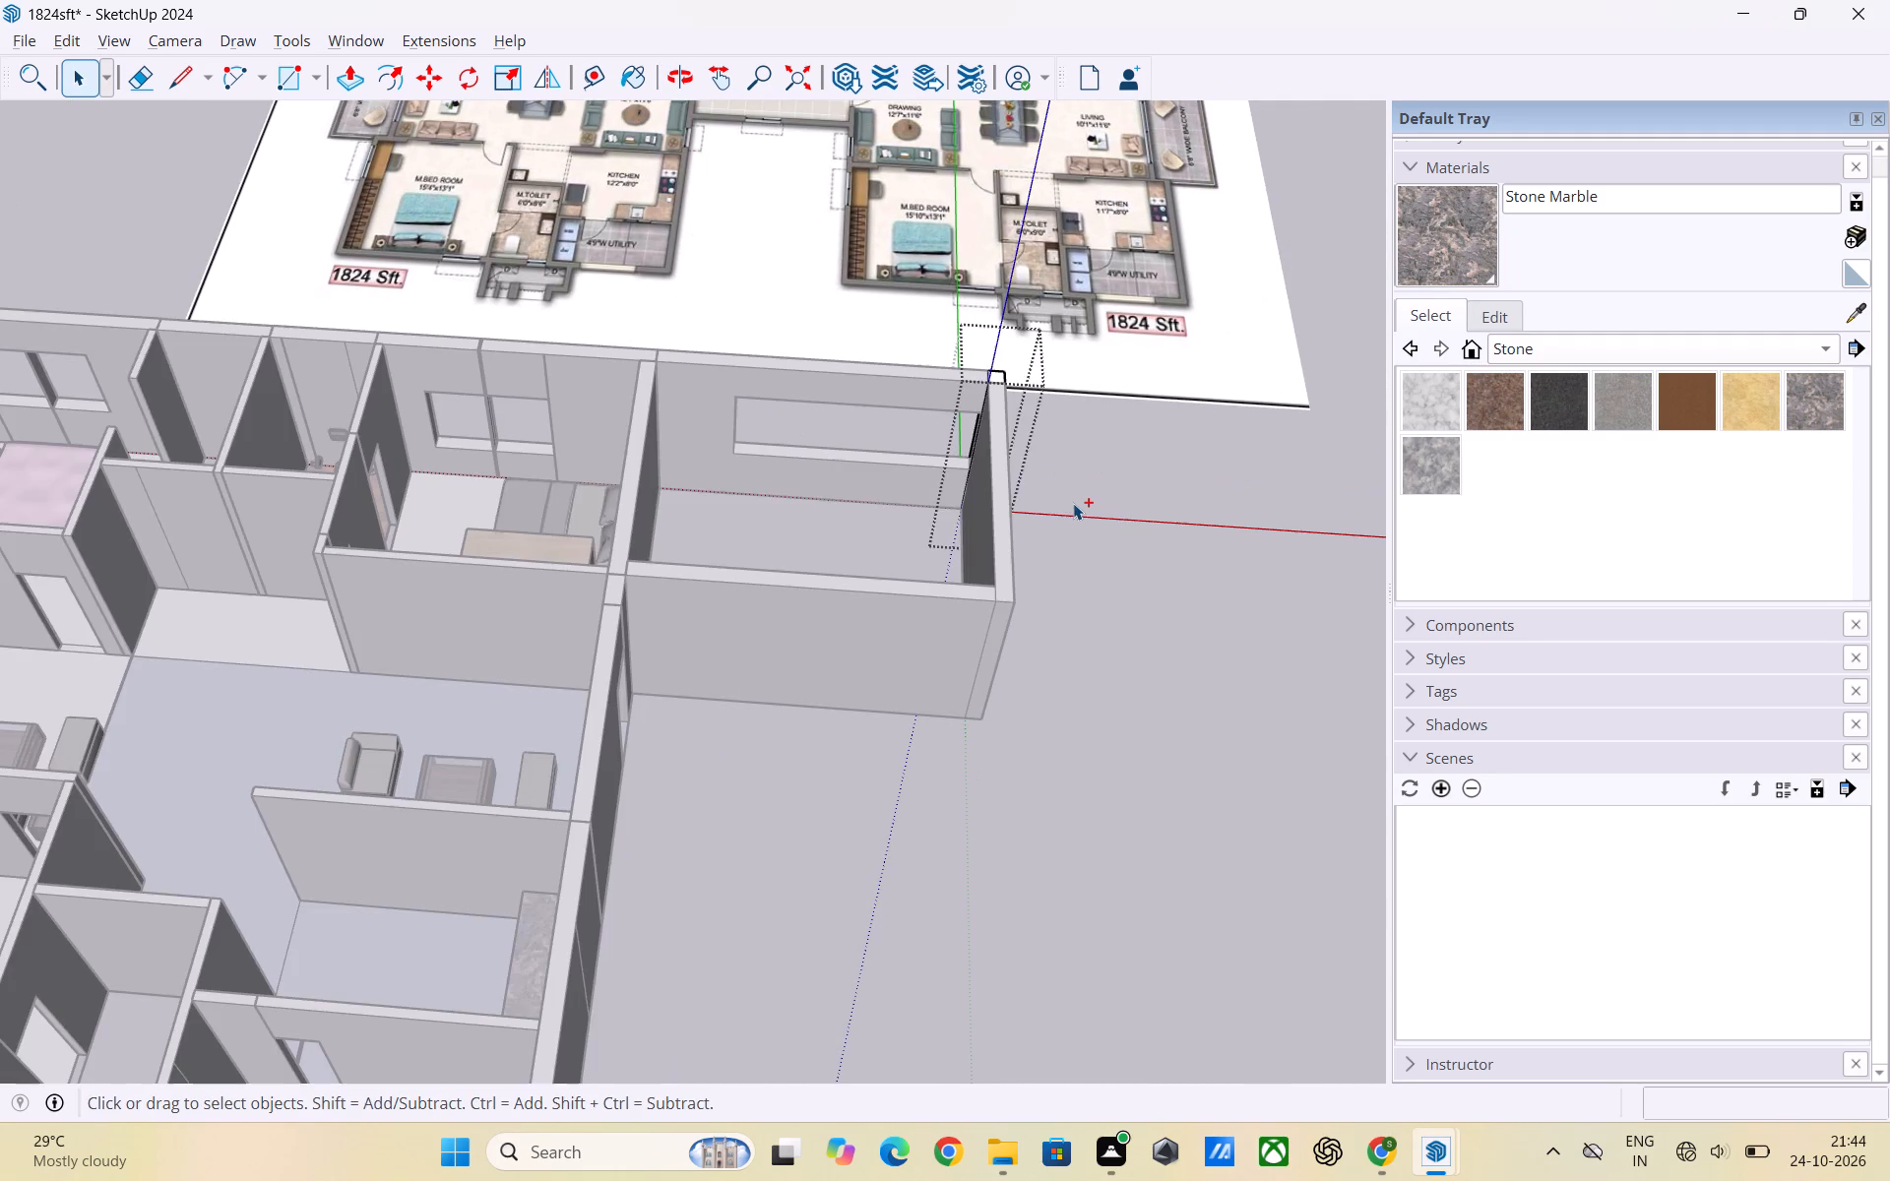
pyautogui.hotkey('ctrl', 'z')
pyautogui.hotkey('ctrl', 'z')
pyautogui.hotkey('ctrl', 'z')
pyautogui.hotkey('ctrl', 'z')
pyautogui.hotkey('ctrl', 'z')
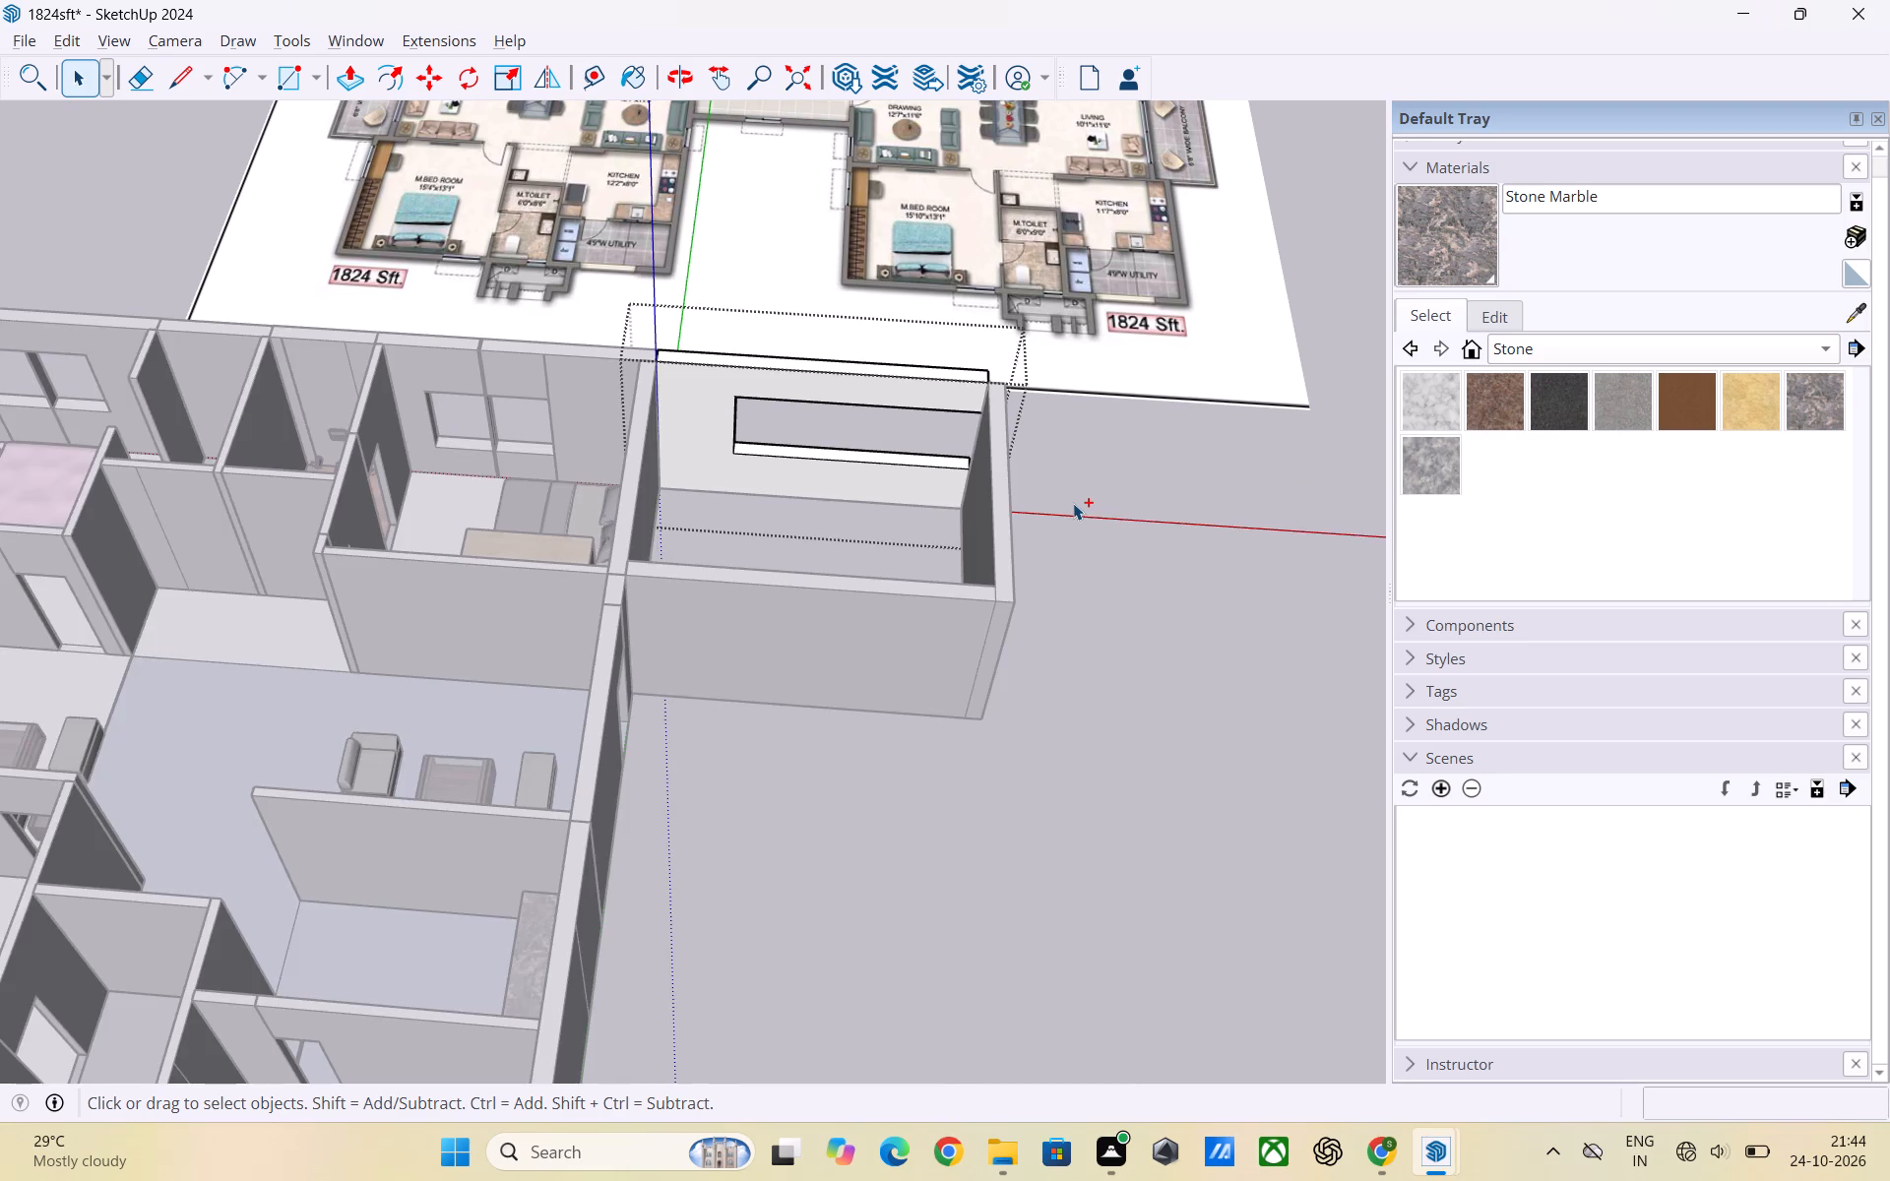
pyautogui.hotkey('ctrl', 'z')
pyautogui.hotkey('ctrl', 'z')
pyautogui.hotkey('ctrl', 'z')
pyautogui.hotkey('ctrl', 'z')
pyautogui.hotkey('ctrl', 'z')
pyautogui.hotkey('ctrl', 'z')
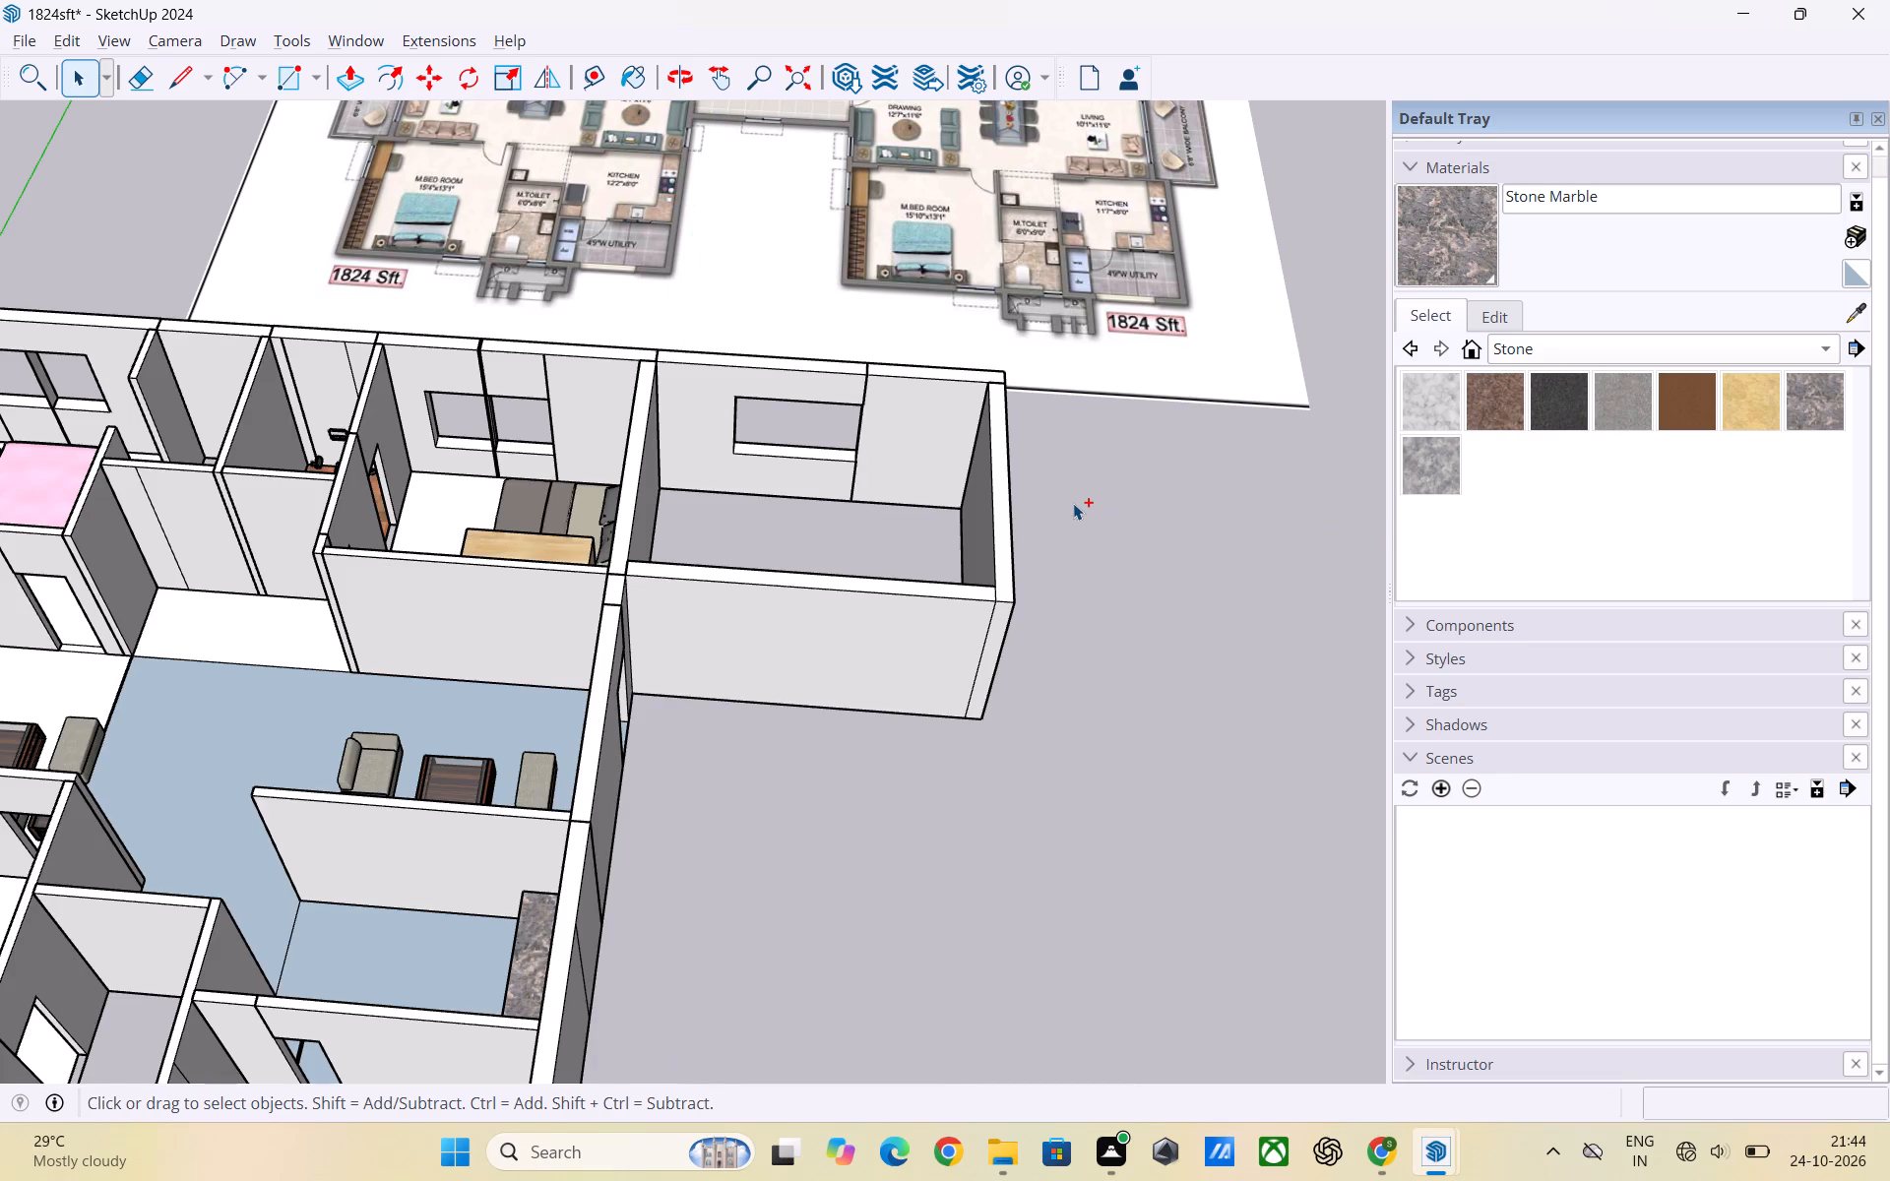
pyautogui.click(1085, 501)
# Examine the whole apartment model alongside the reference plan, comparing the unfurnished room with the other rooms.
pyautogui.scroll(-3, 928, 555)
pyautogui.scroll(3, 254, 420)
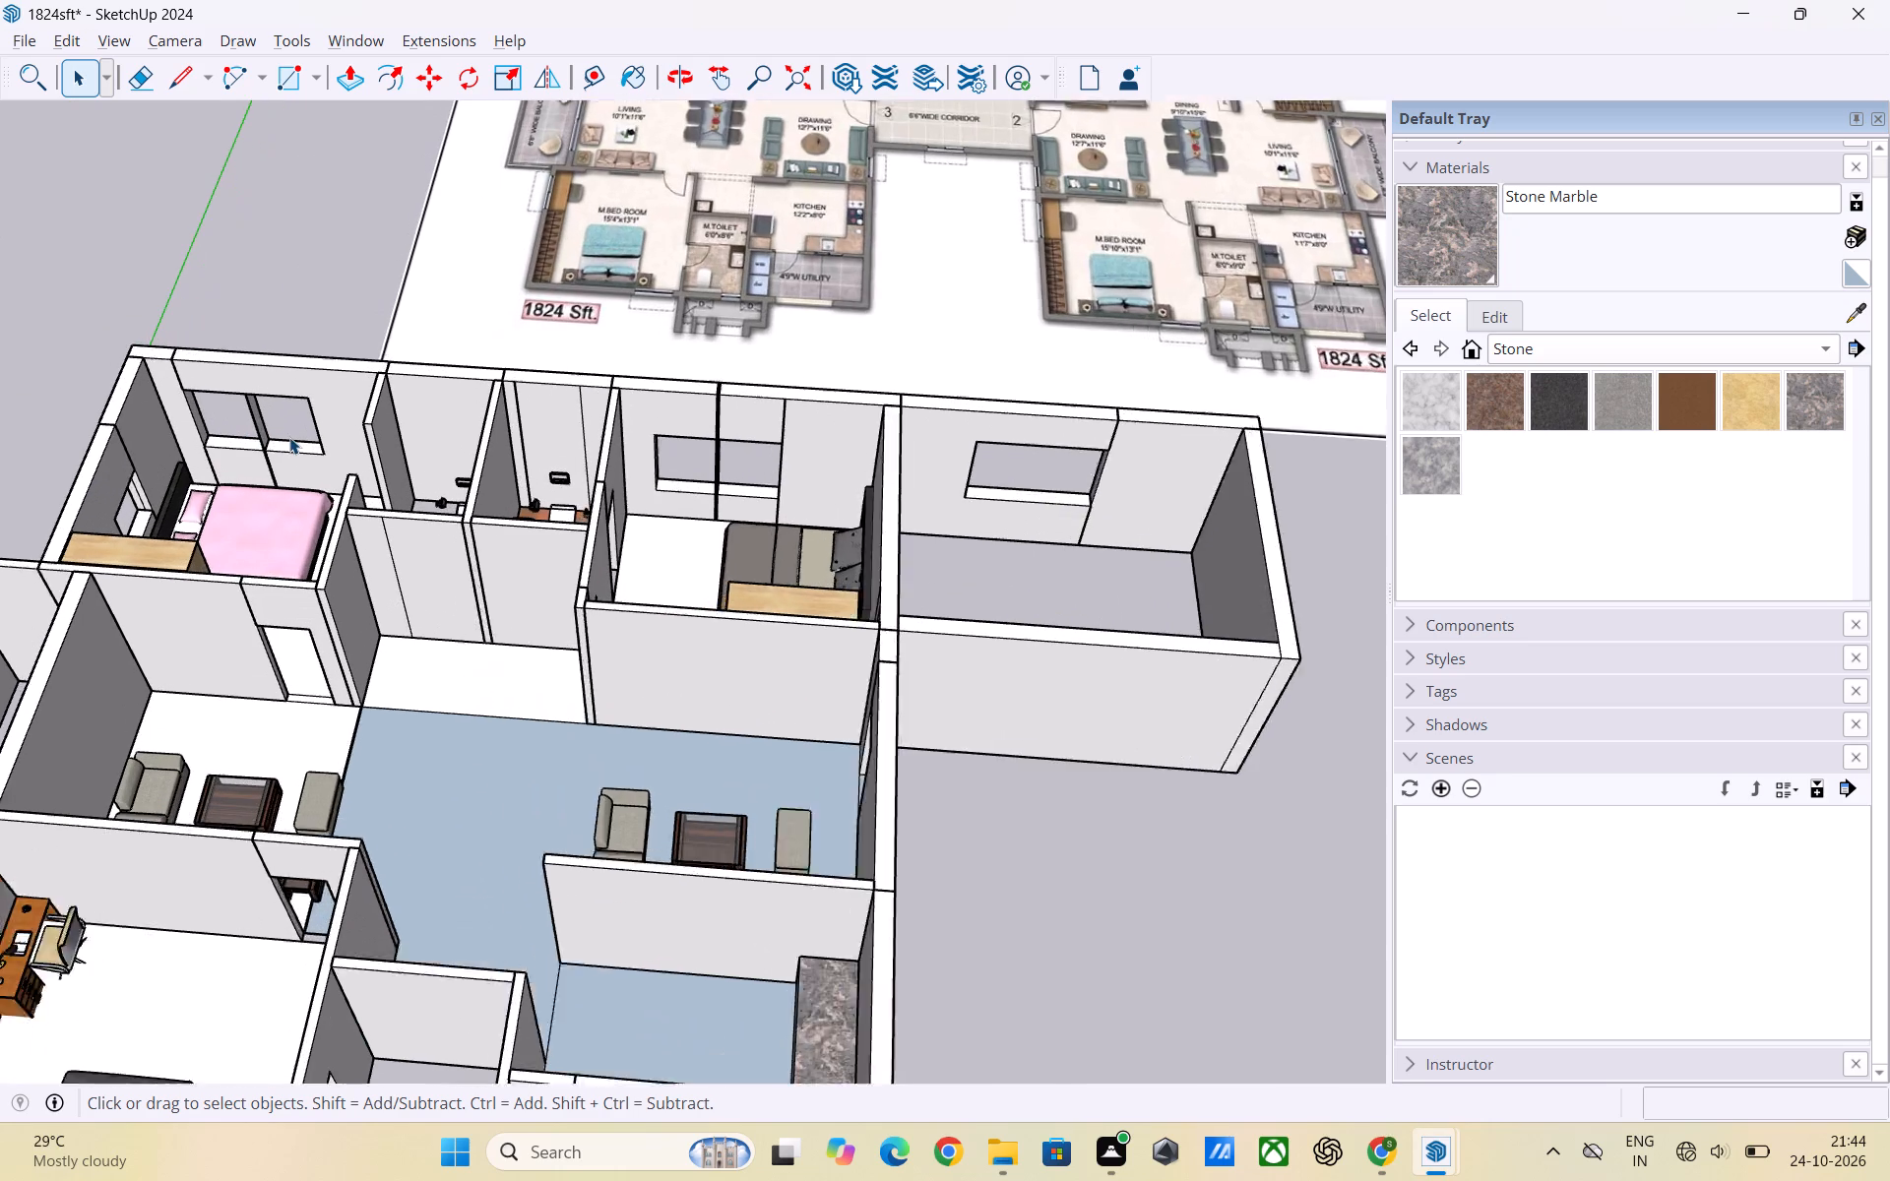
pyautogui.scroll(1, 289, 437)
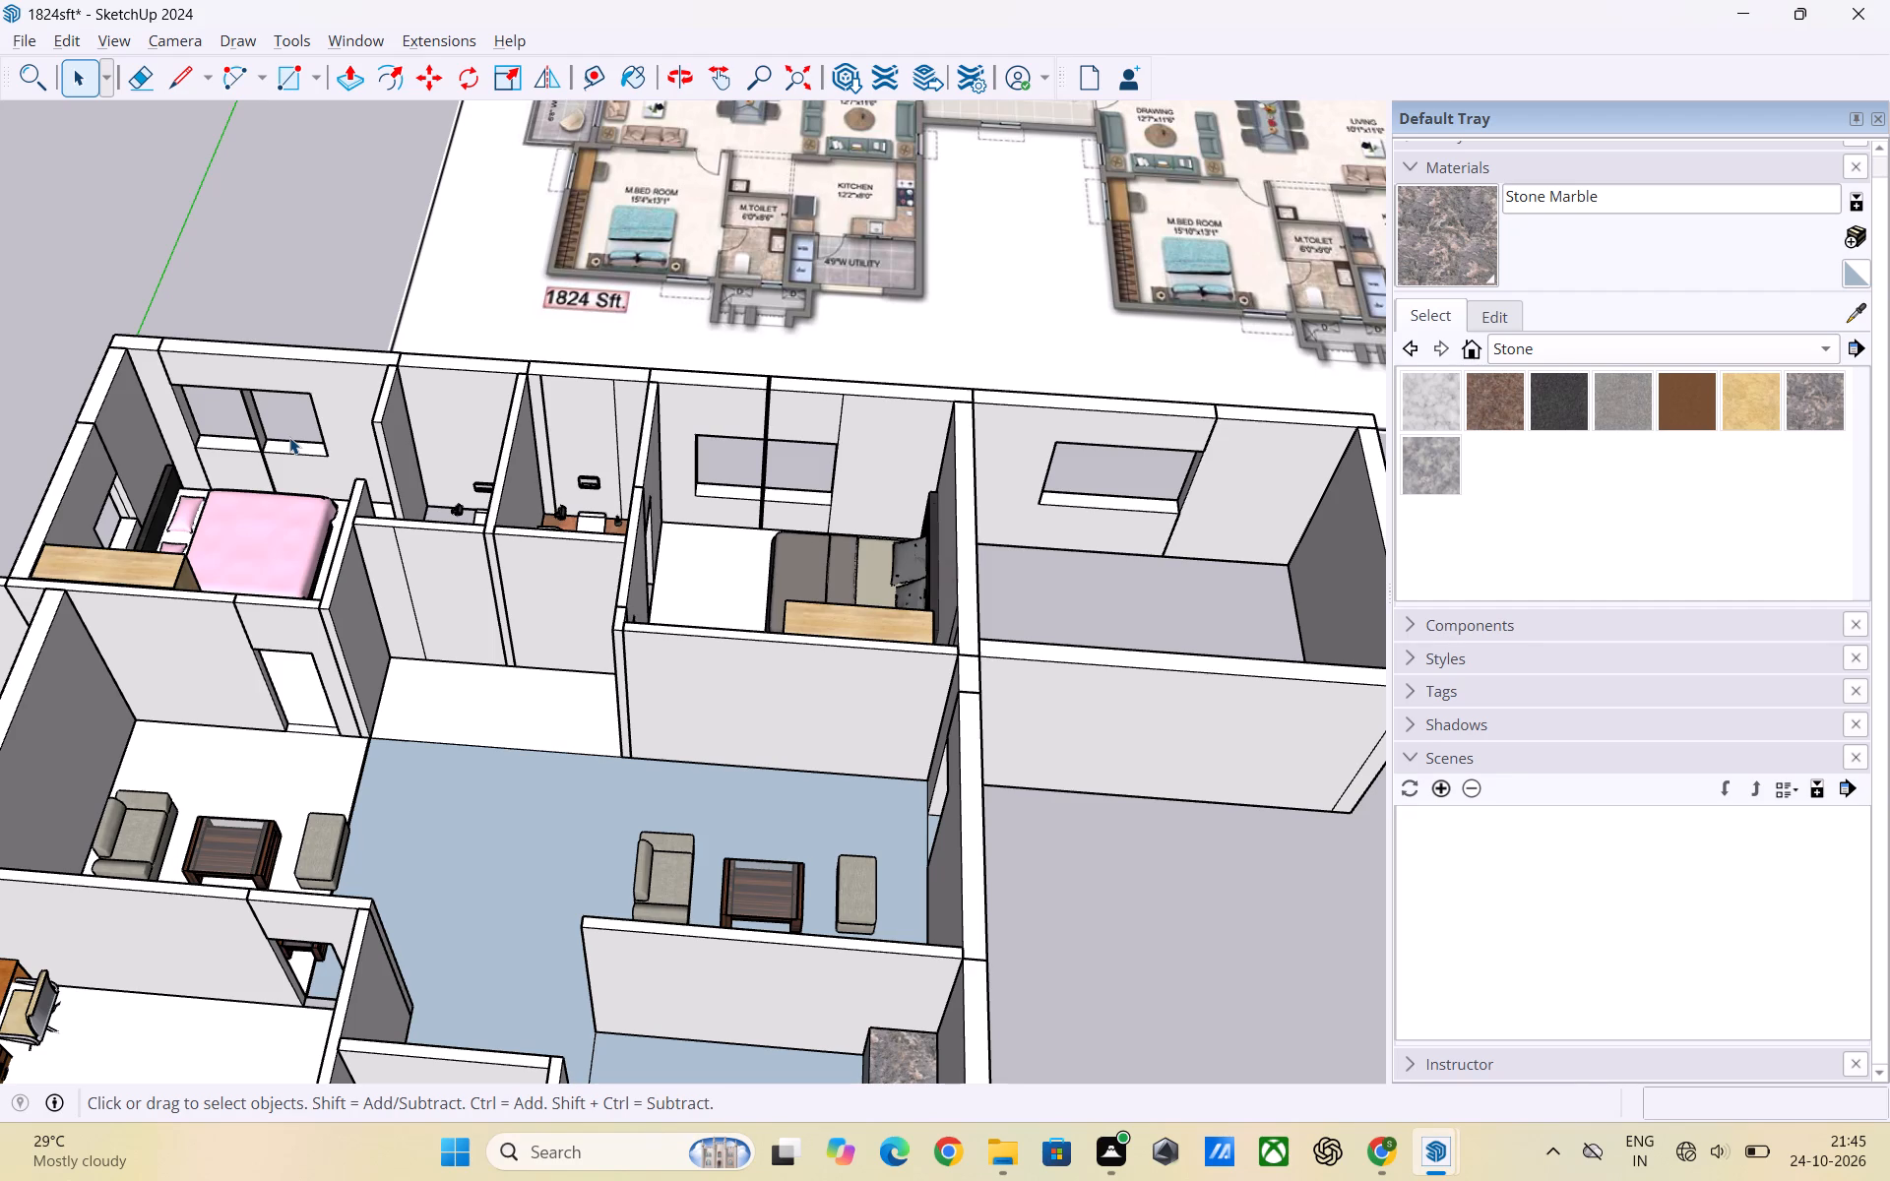
pyautogui.scroll(-2, 289, 437)
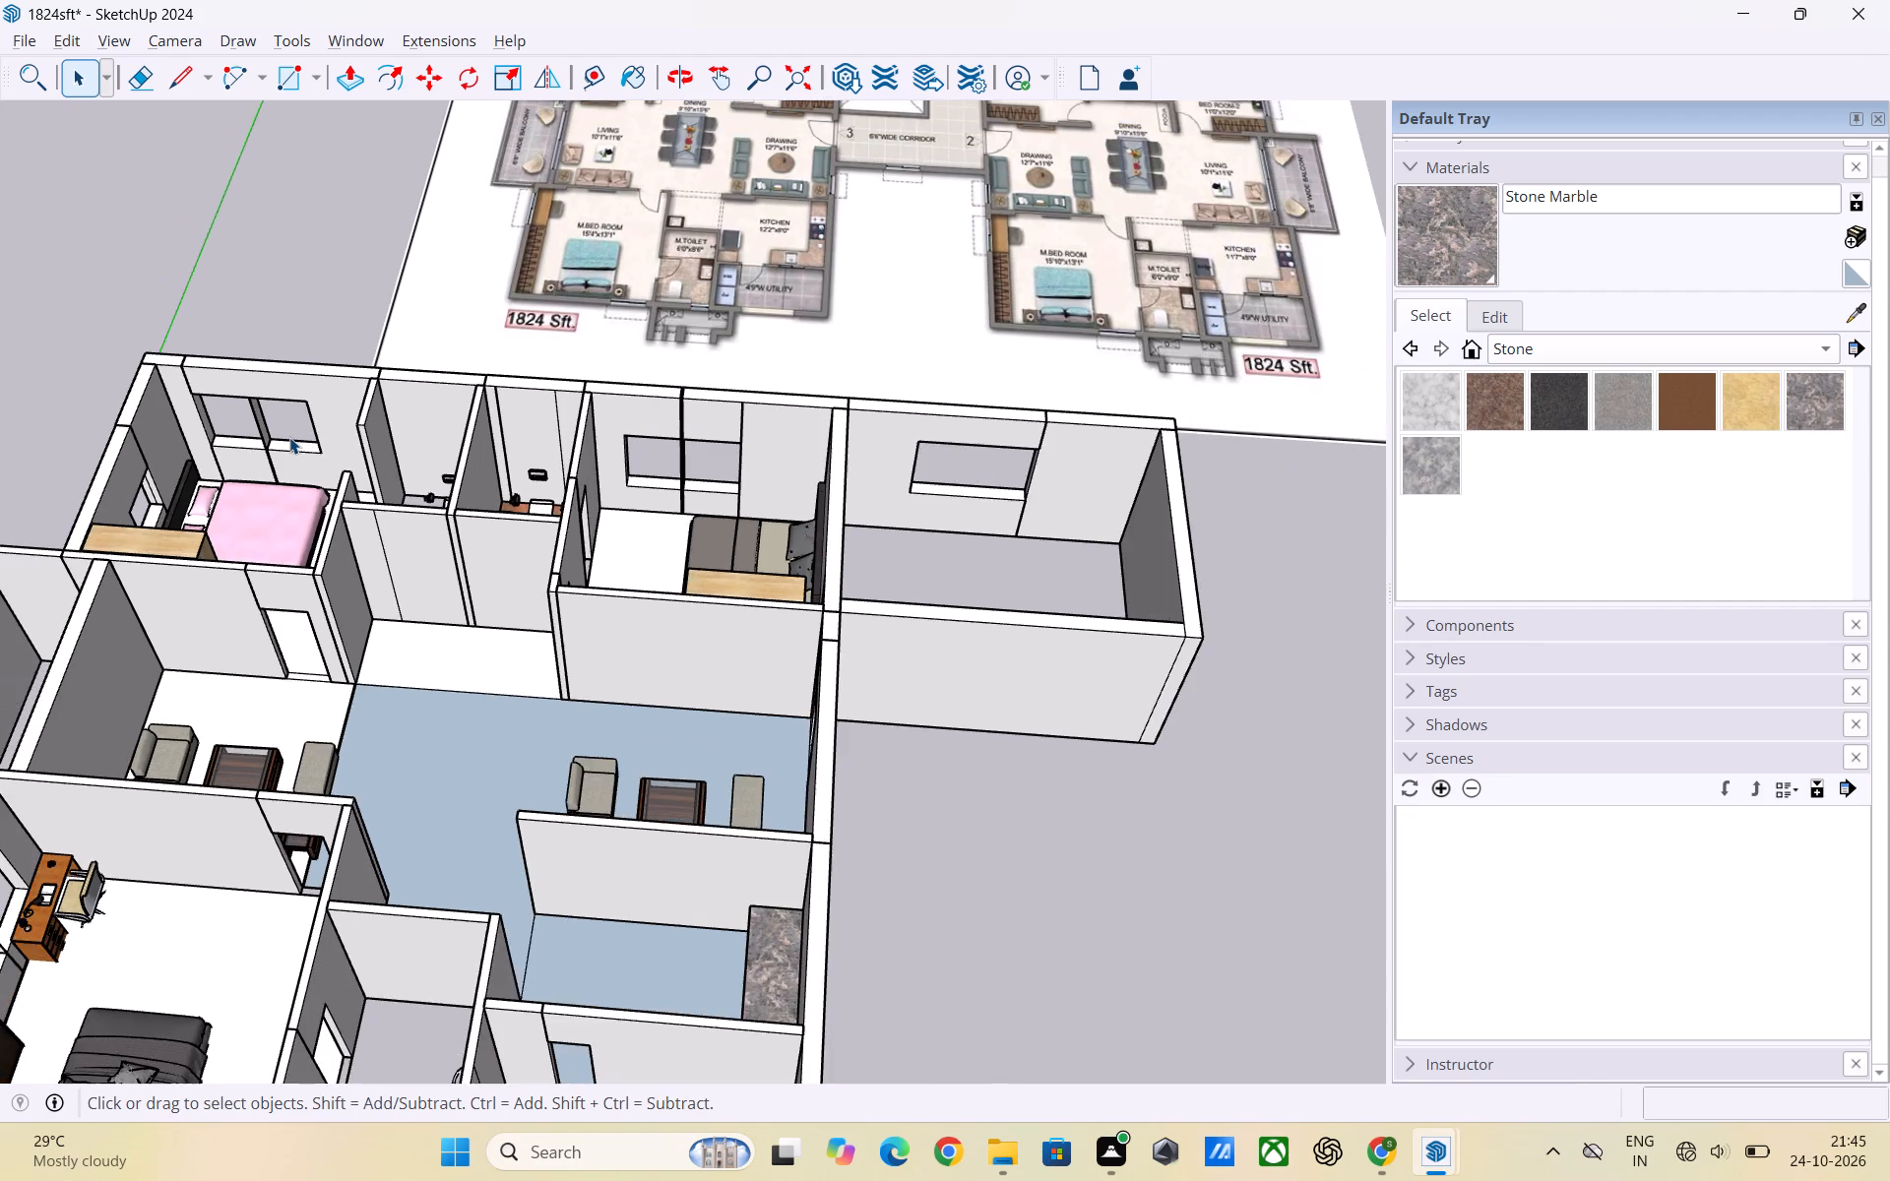
pyautogui.scroll(-6, 425, 470)
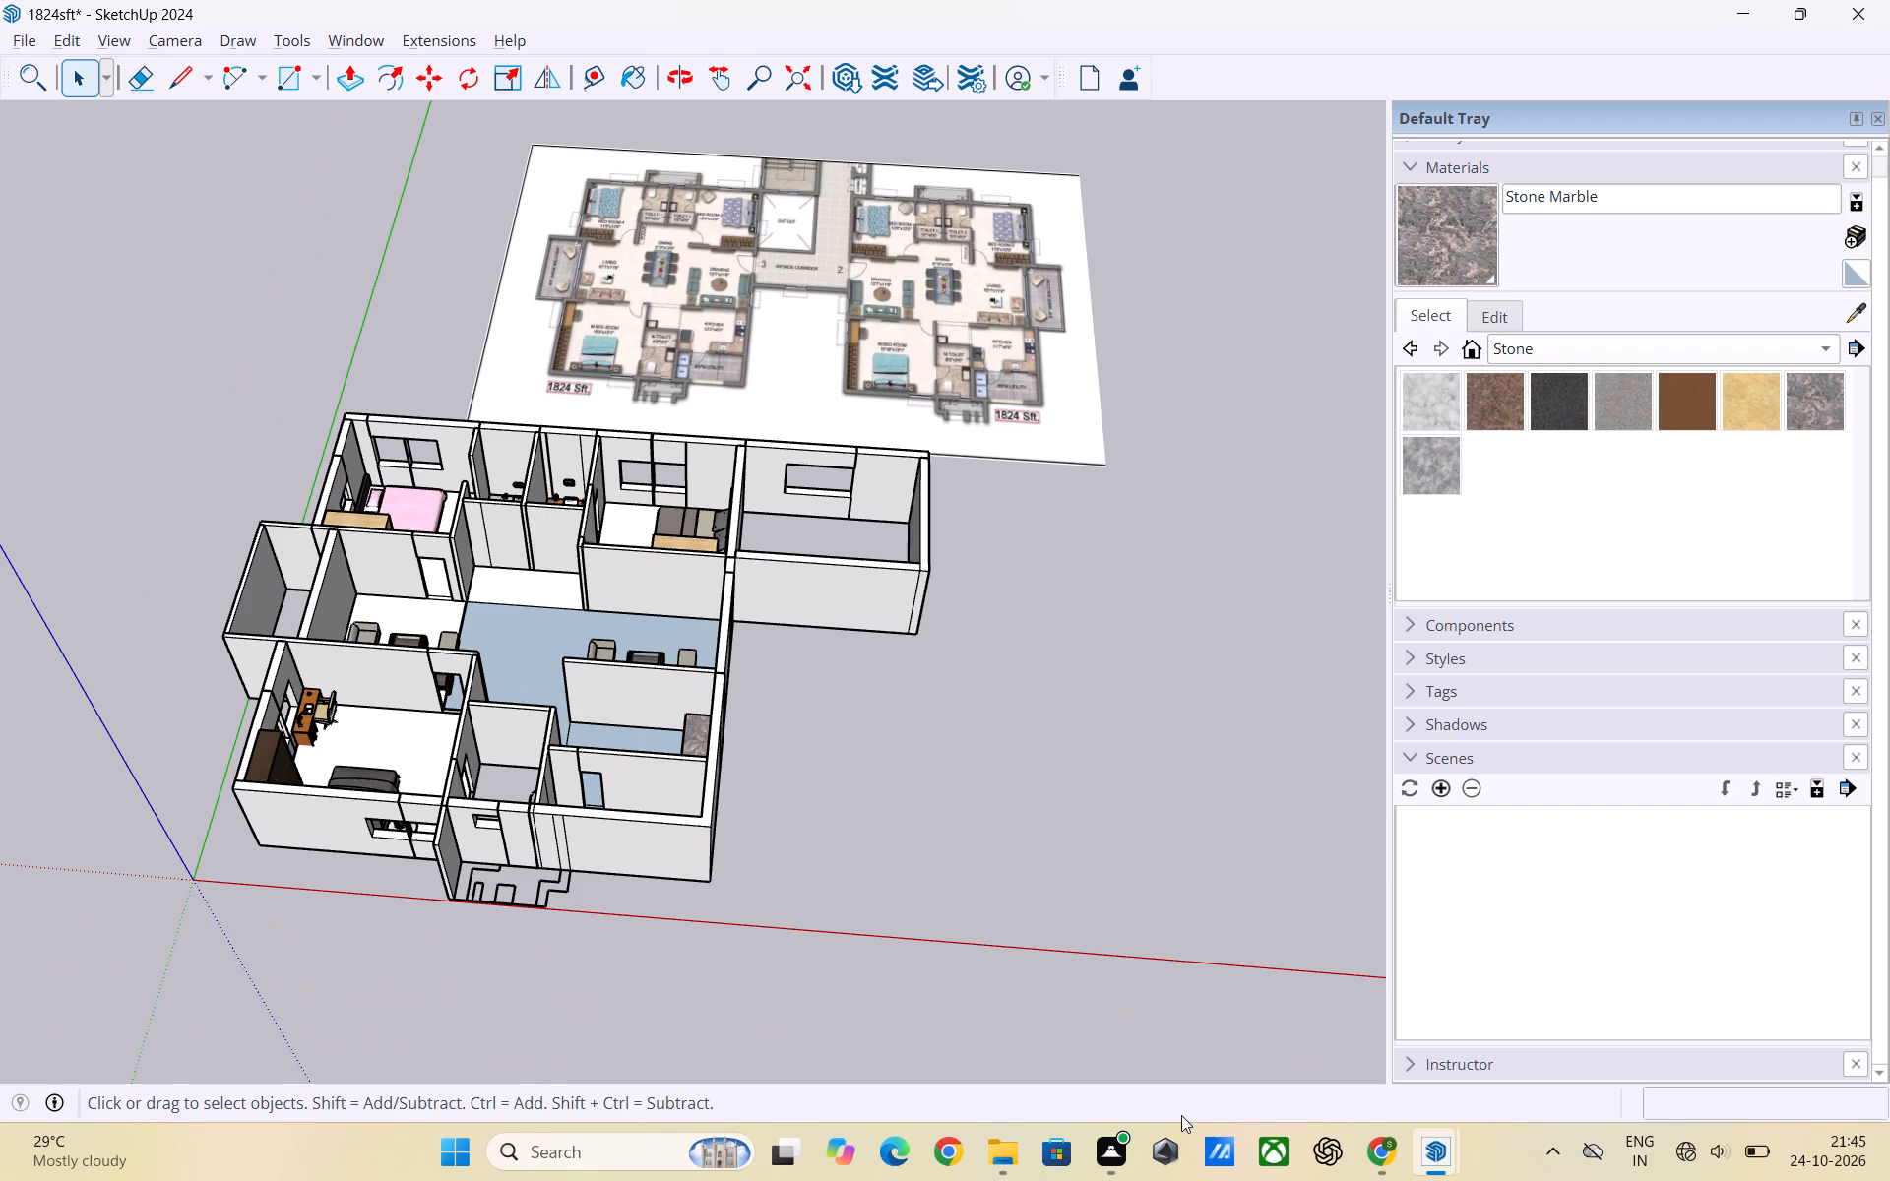
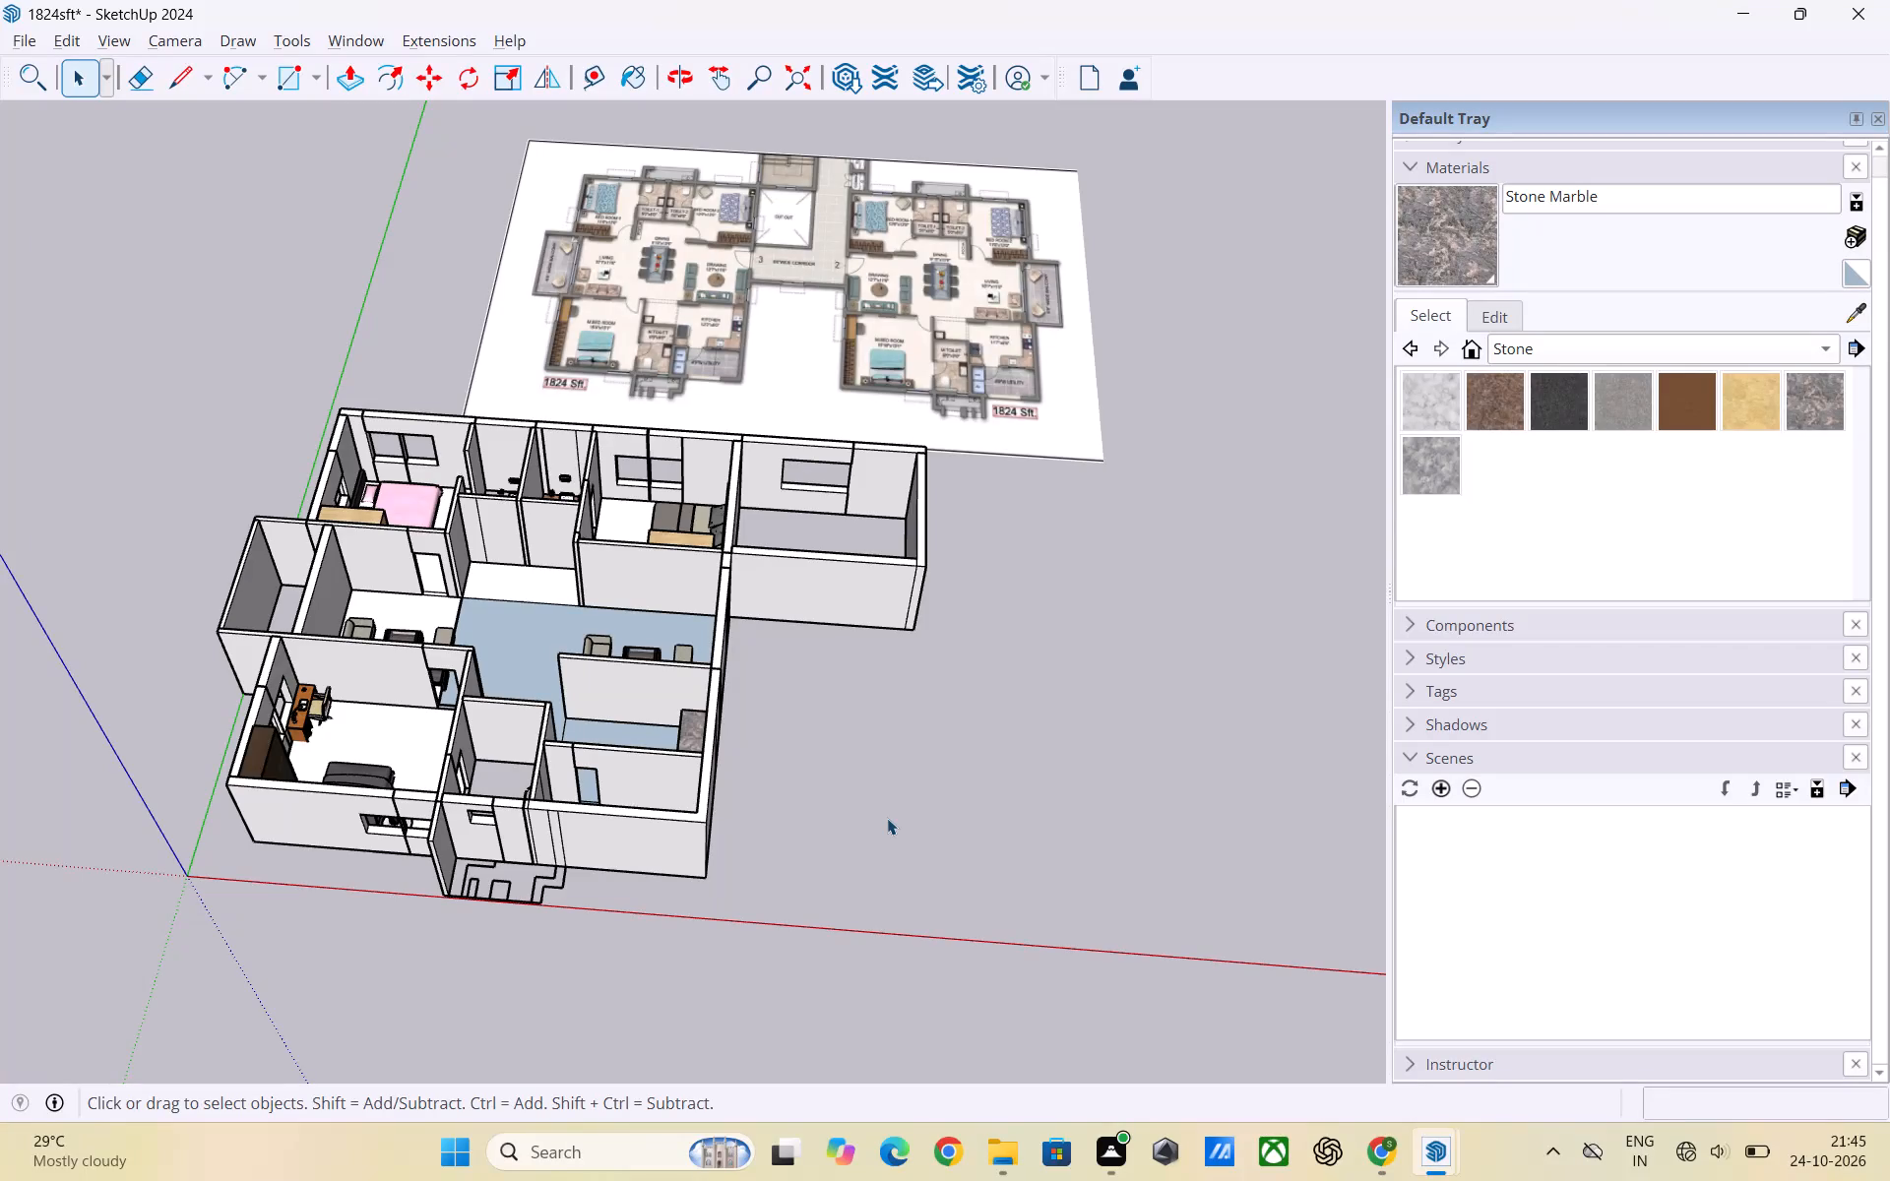
# Examine the furnished apartment model's rooms and floors from above.
pyautogui.scroll(-3, 656, 525)
pyautogui.scroll(3, 656, 522)
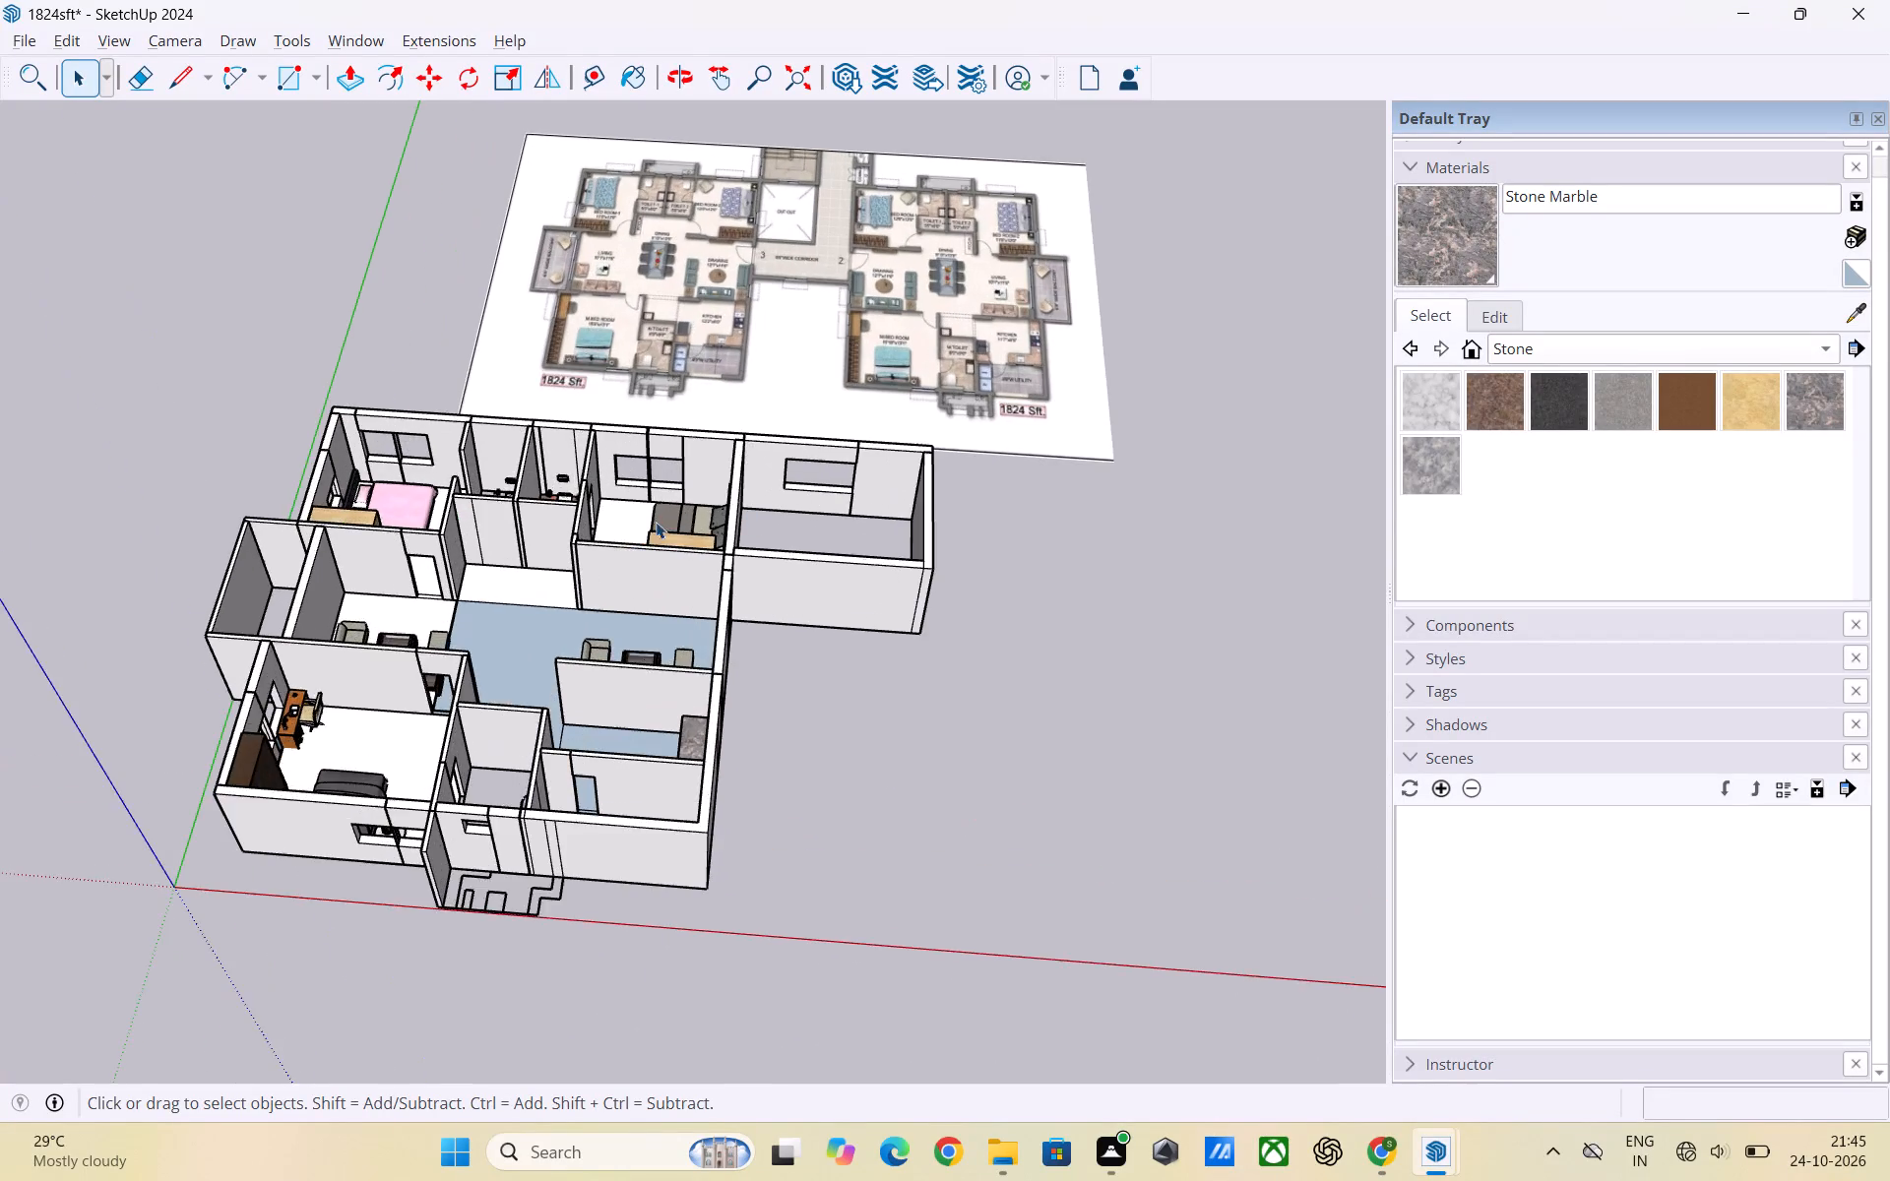
pyautogui.scroll(-7, 924, 486)
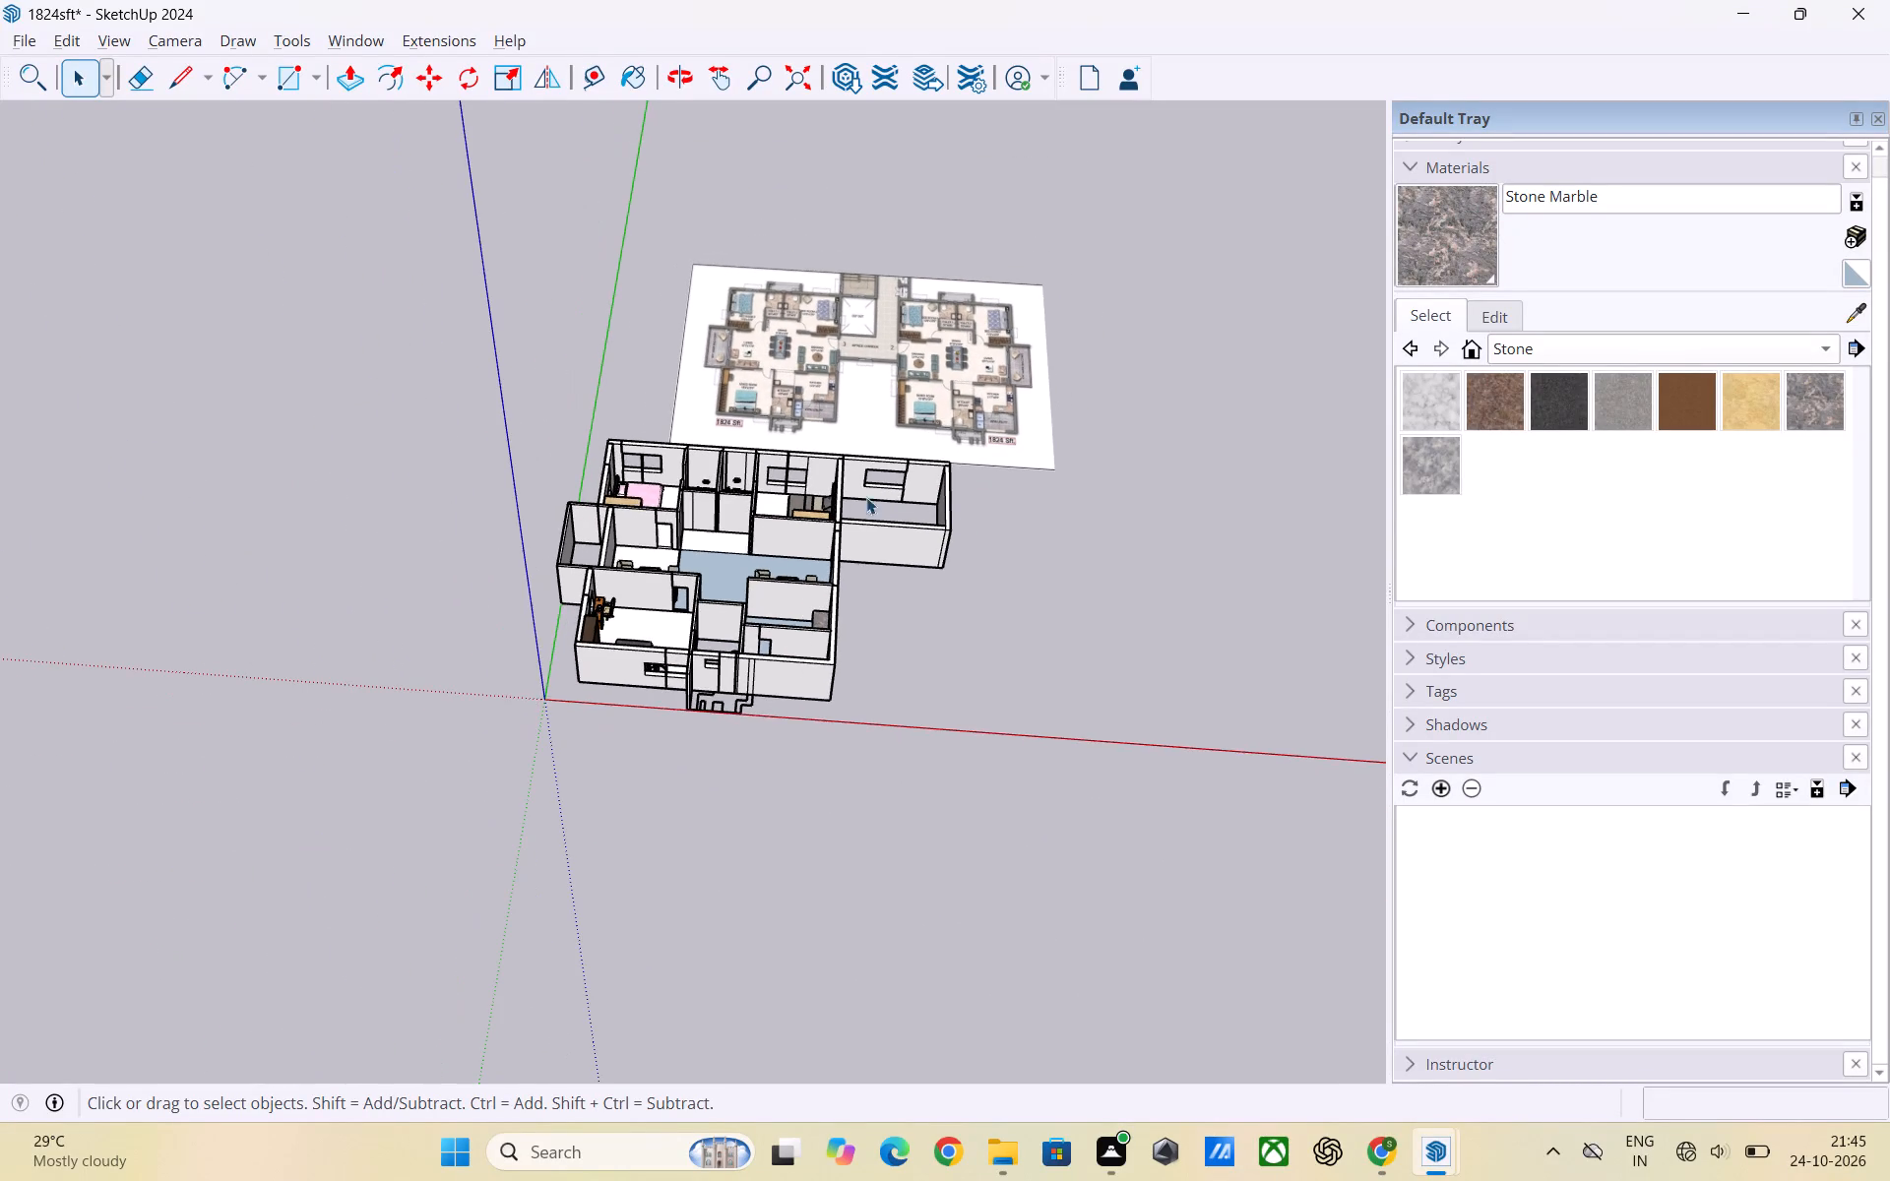
pyautogui.moveTo(724, 482); pyautogui.dragTo(733, 692, button='middle')
pyautogui.scroll(12, 743, 536)
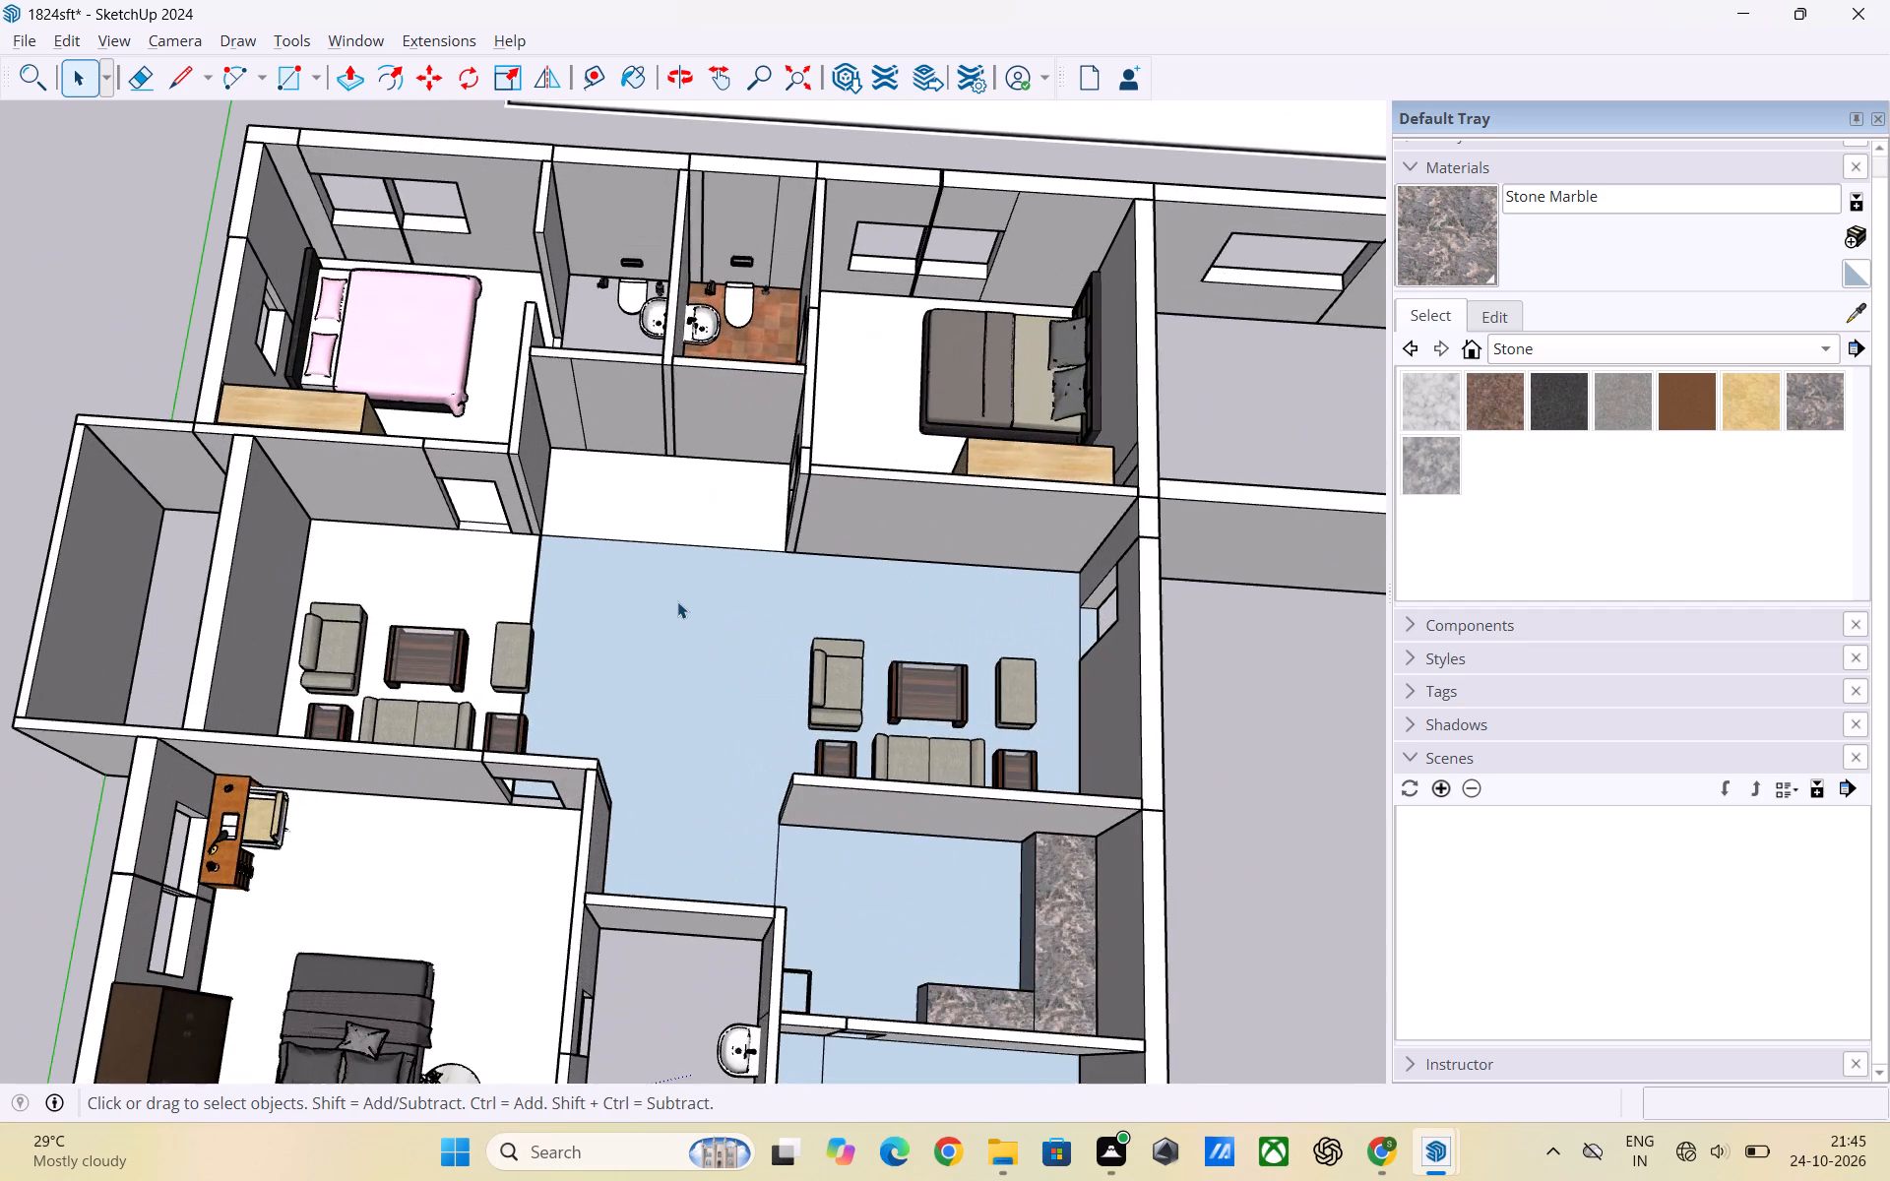
pyautogui.scroll(-6, 677, 601)
pyautogui.scroll(3, 426, 655)
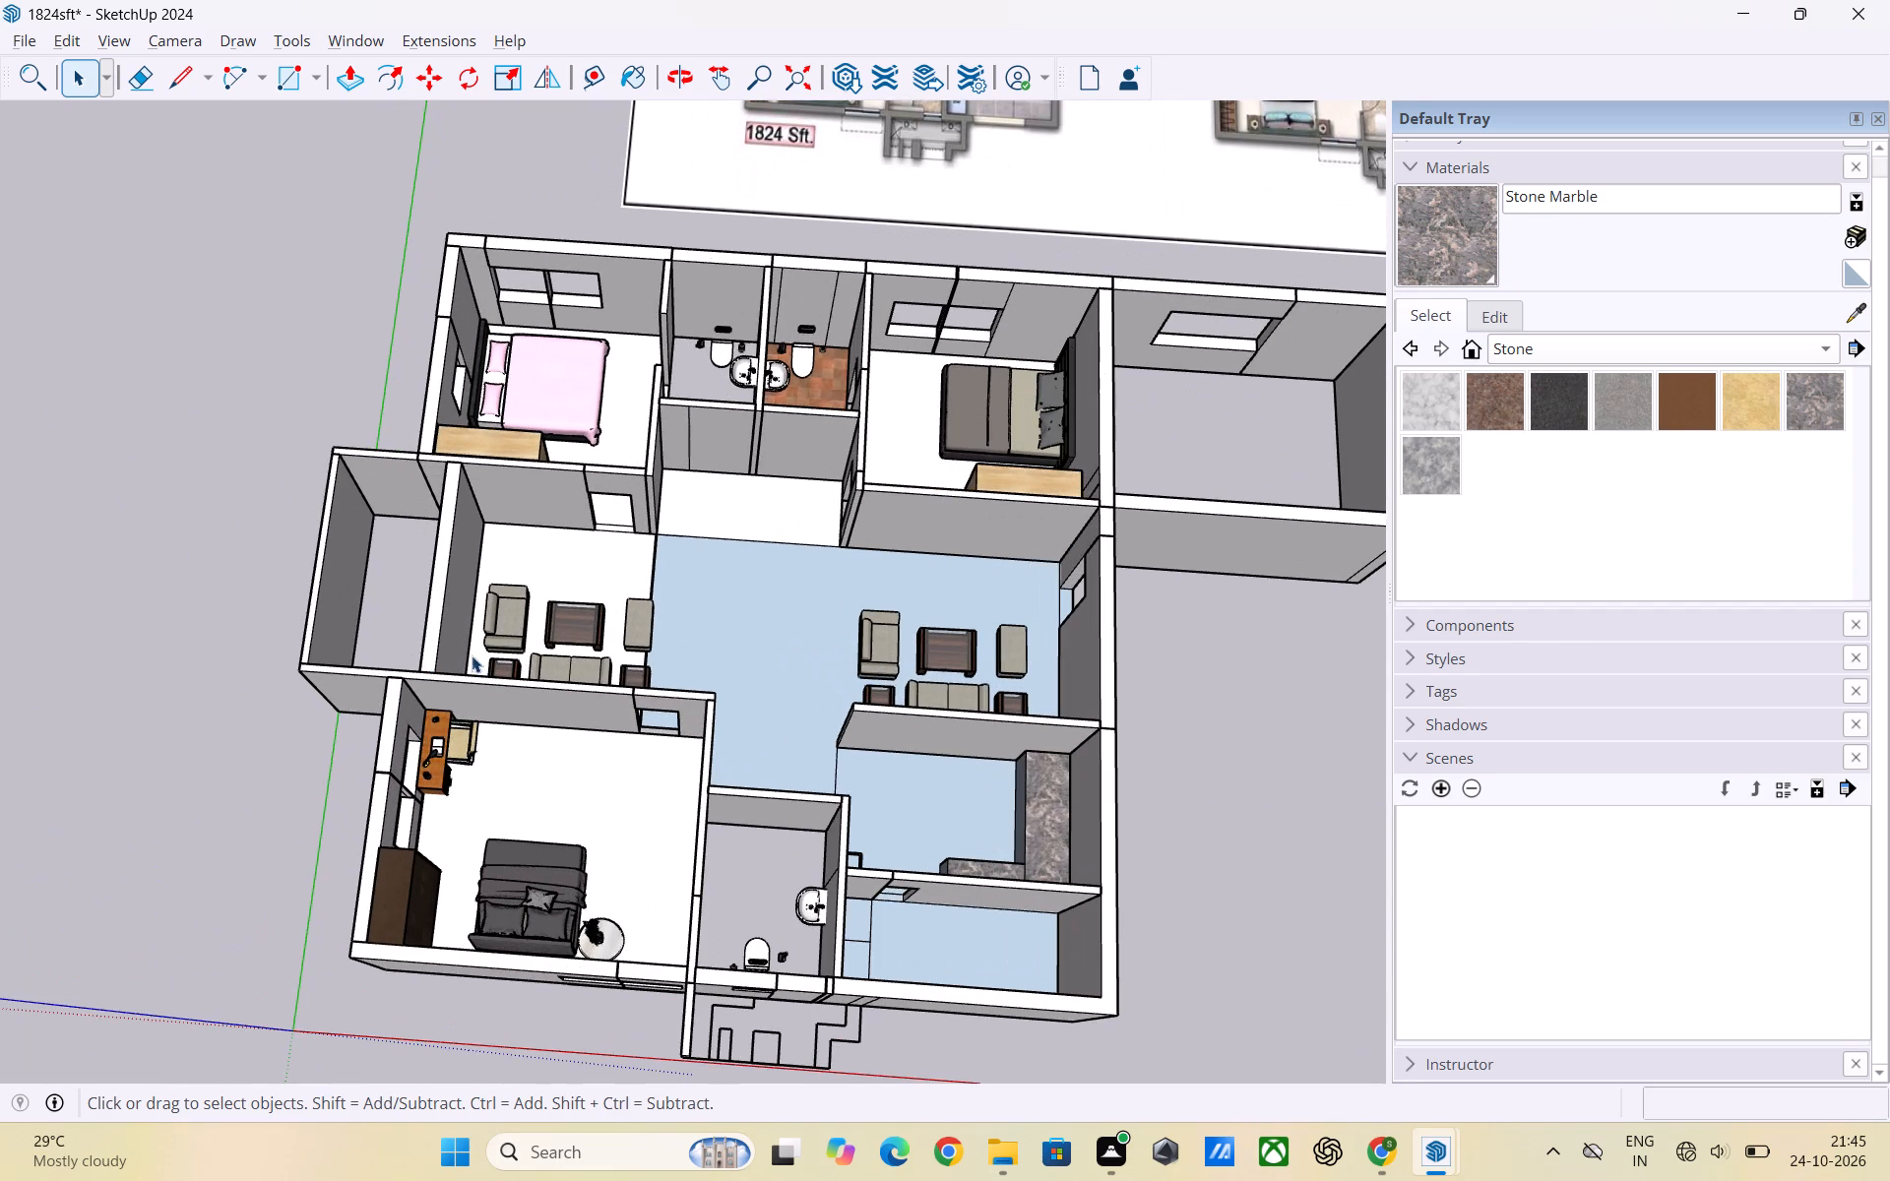
pyautogui.scroll(3, 876, 684)
pyautogui.scroll(-2, 766, 645)
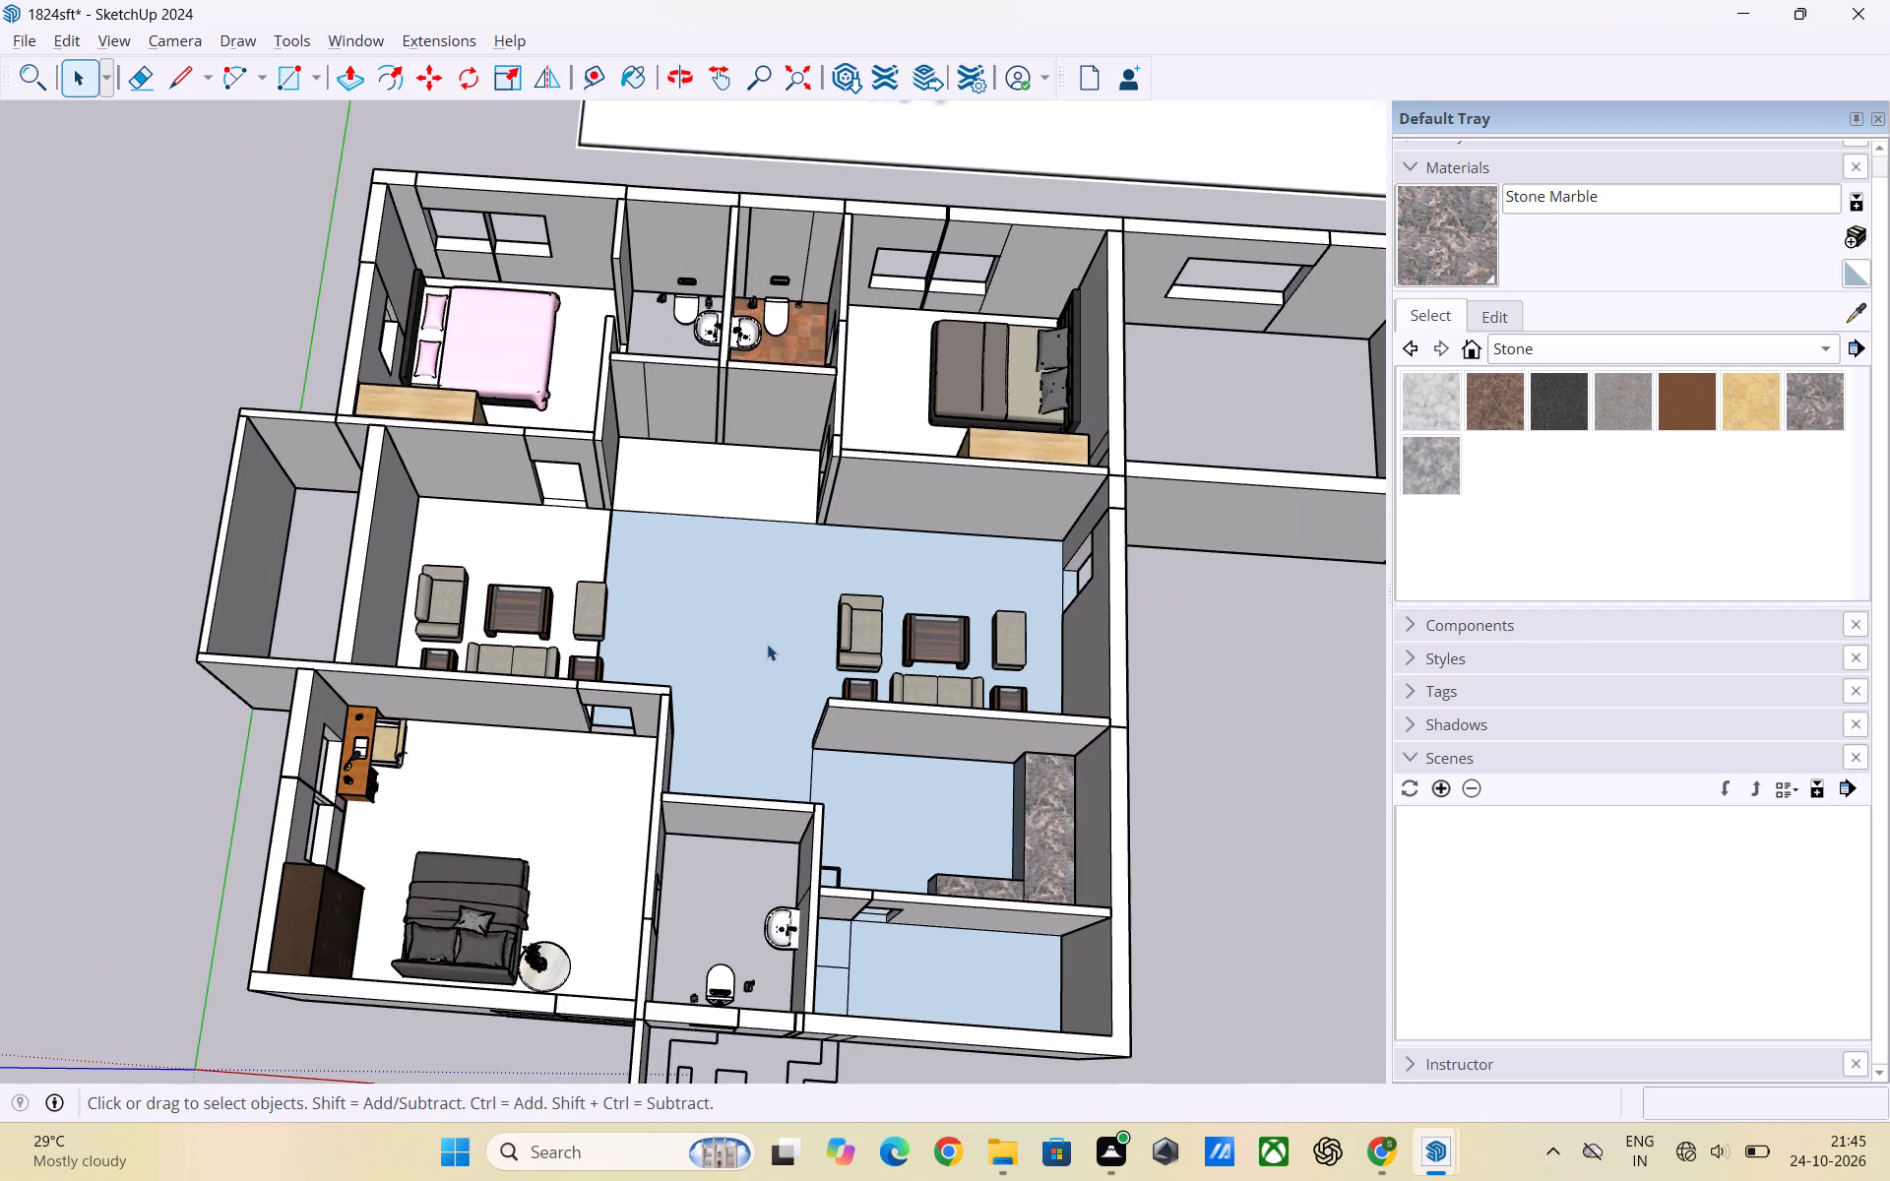
pyautogui.scroll(-2, 910, 423)
pyautogui.moveTo(818, 386); pyautogui.dragTo(847, 540, button='middle')
pyautogui.scroll(3, 651, 382)
pyautogui.moveTo(698, 416); pyautogui.dragTo(703, 478, button='middle')
pyautogui.scroll(-1, 703, 479)
pyautogui.scroll(-3, 620, 374)
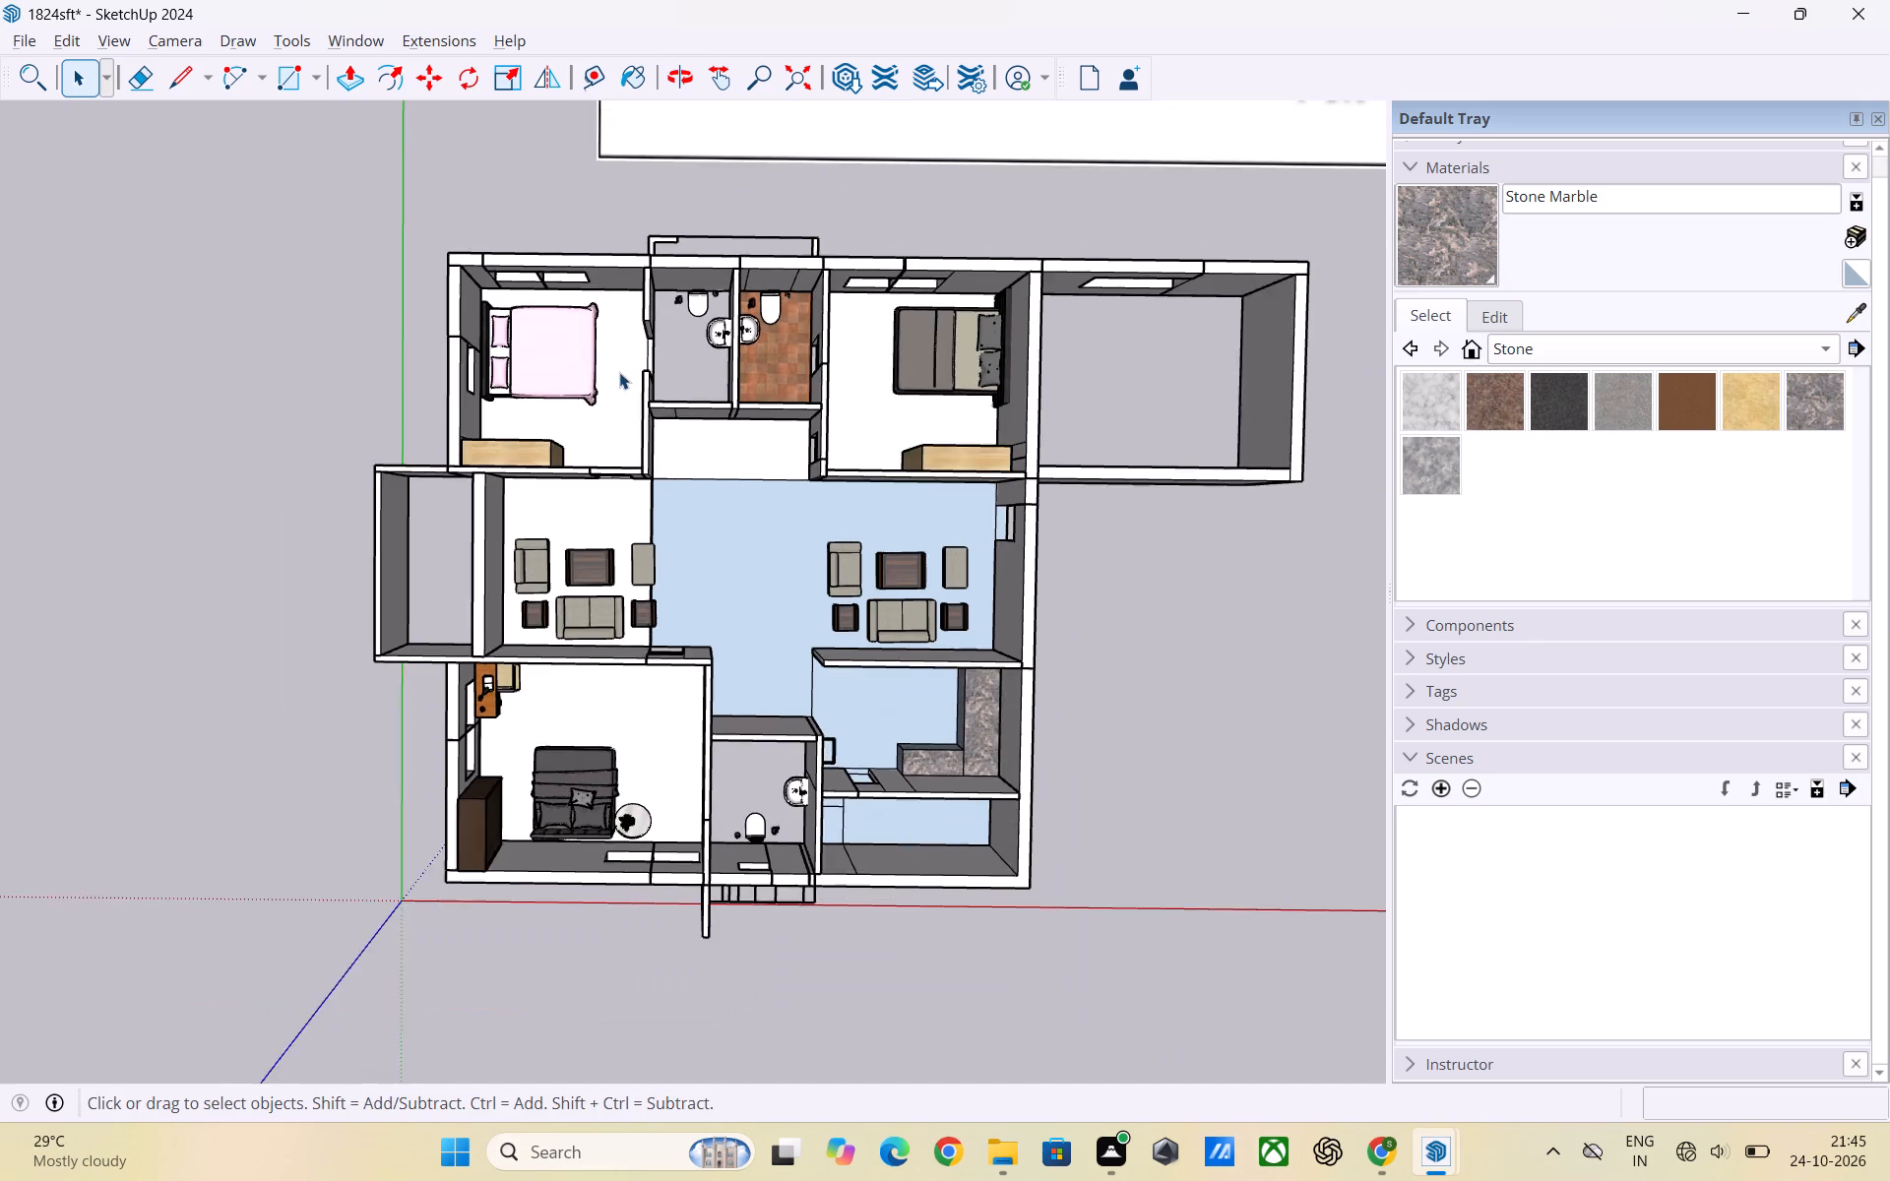
# Paint the central hall floor with Marble Carrara Floor Tile from the Tile materials.
pyautogui.scroll(-1, 619, 372)
pyautogui.click(726, 554)
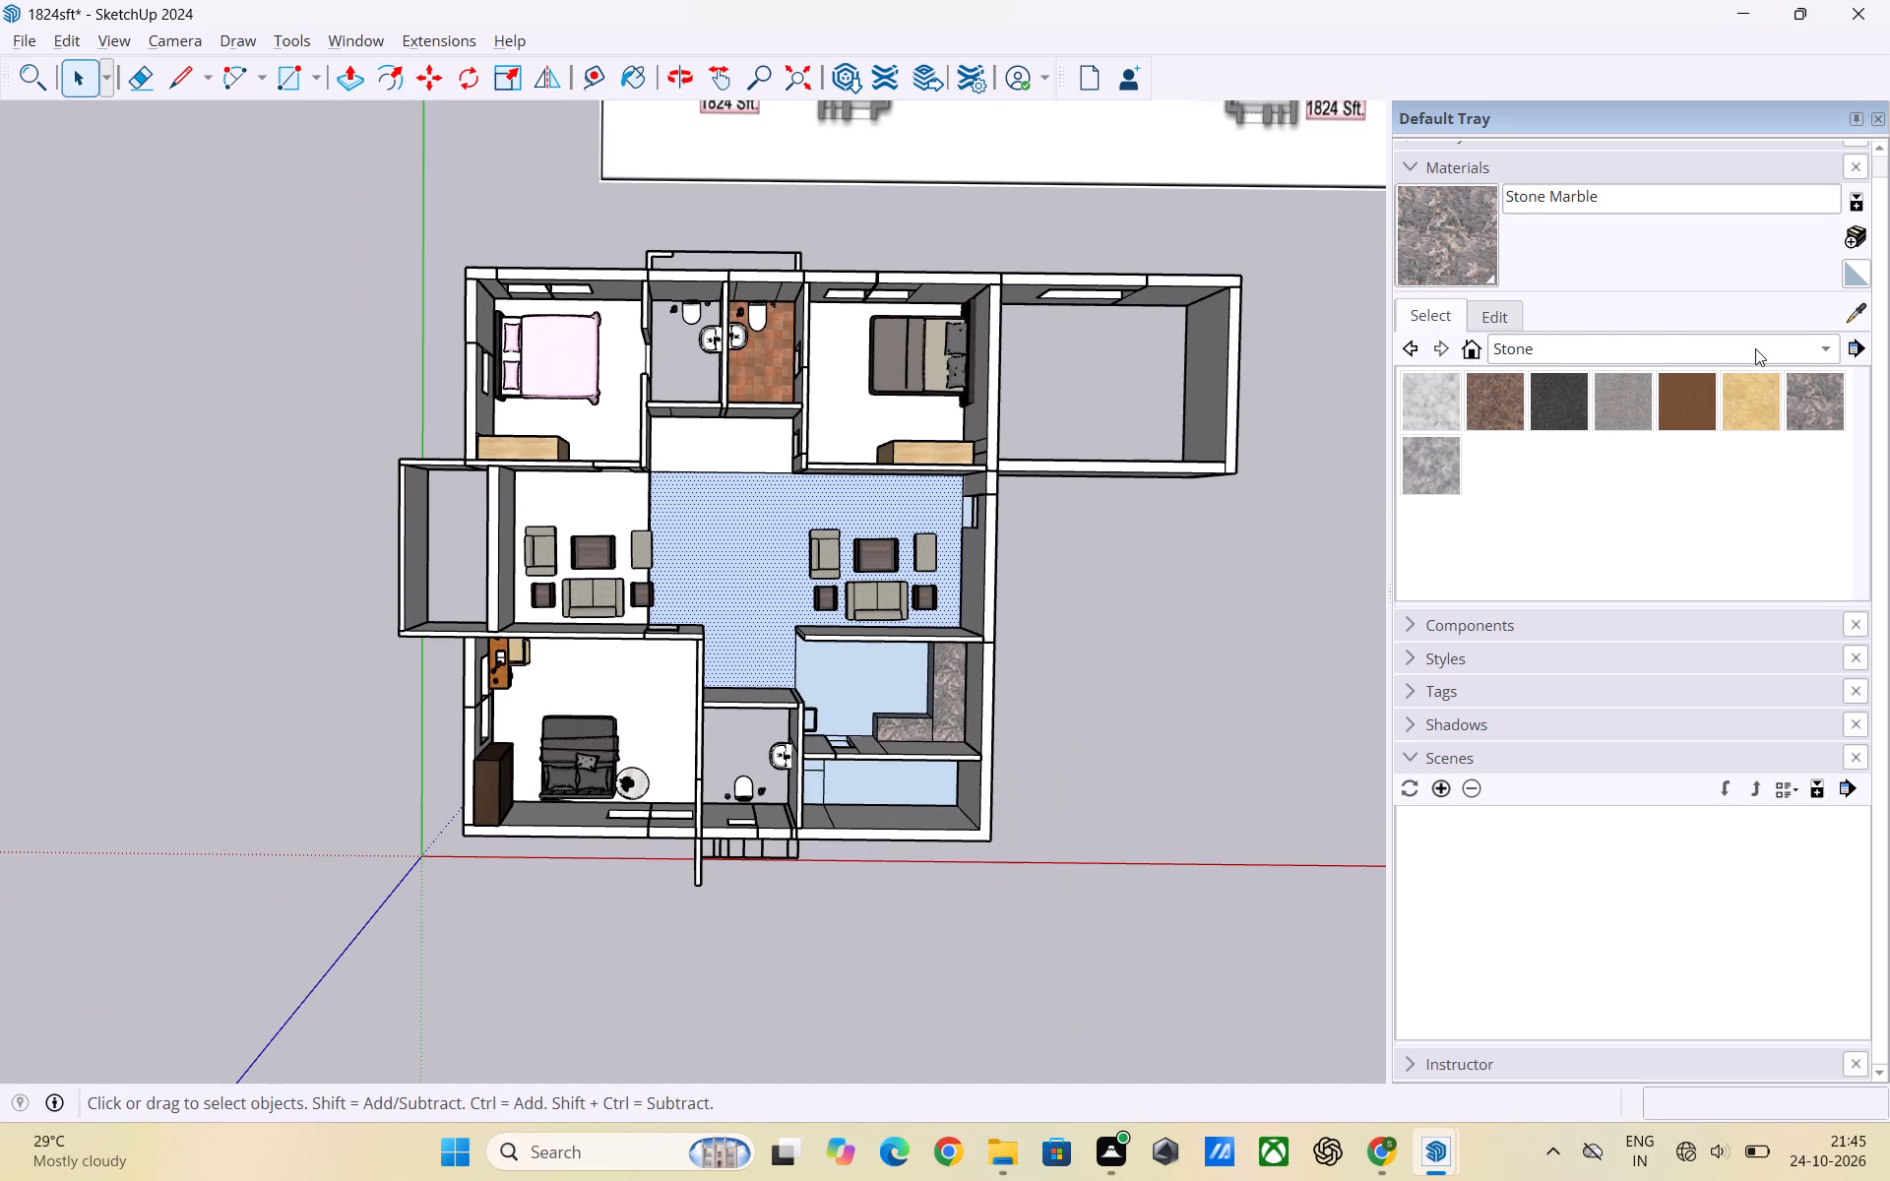
pyautogui.click(1822, 348)
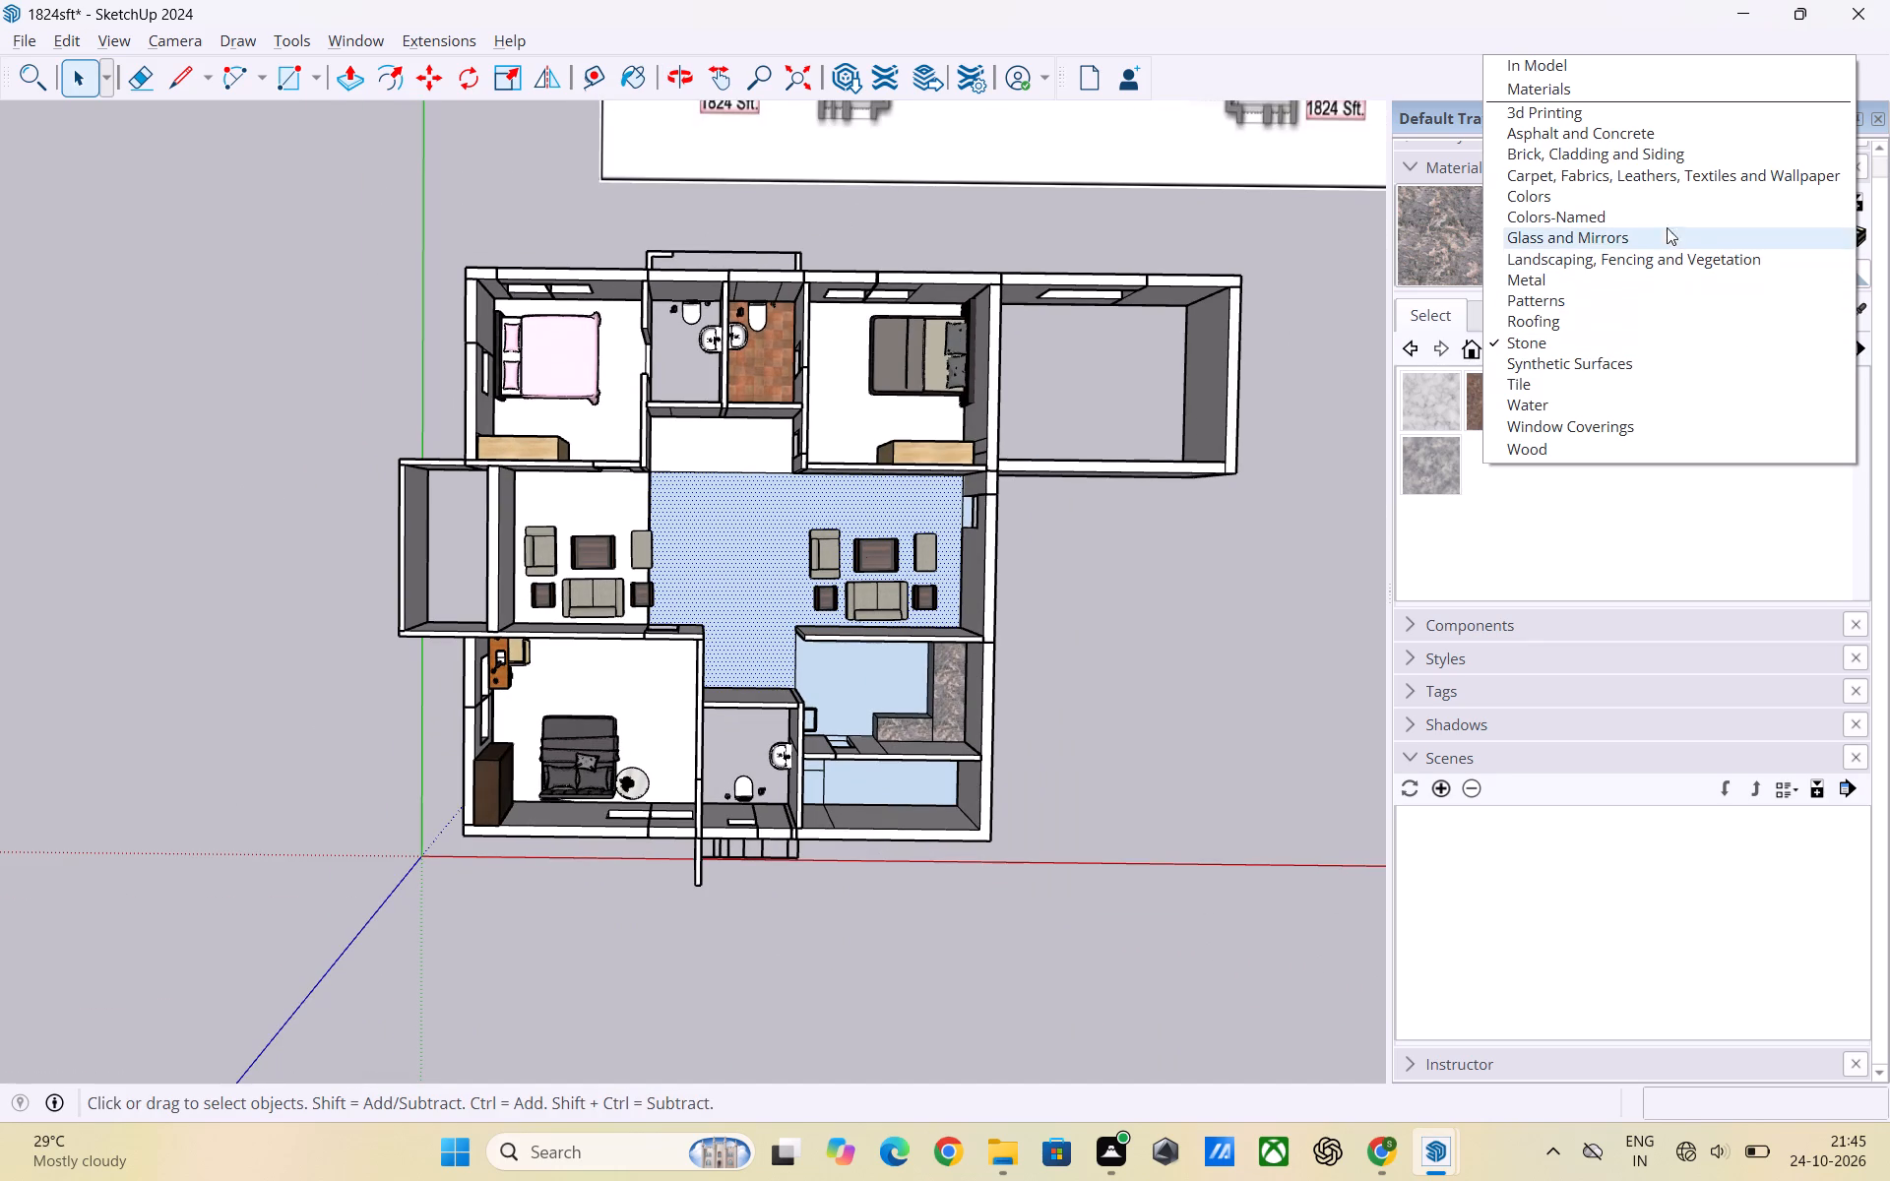
pyautogui.click(1682, 175)
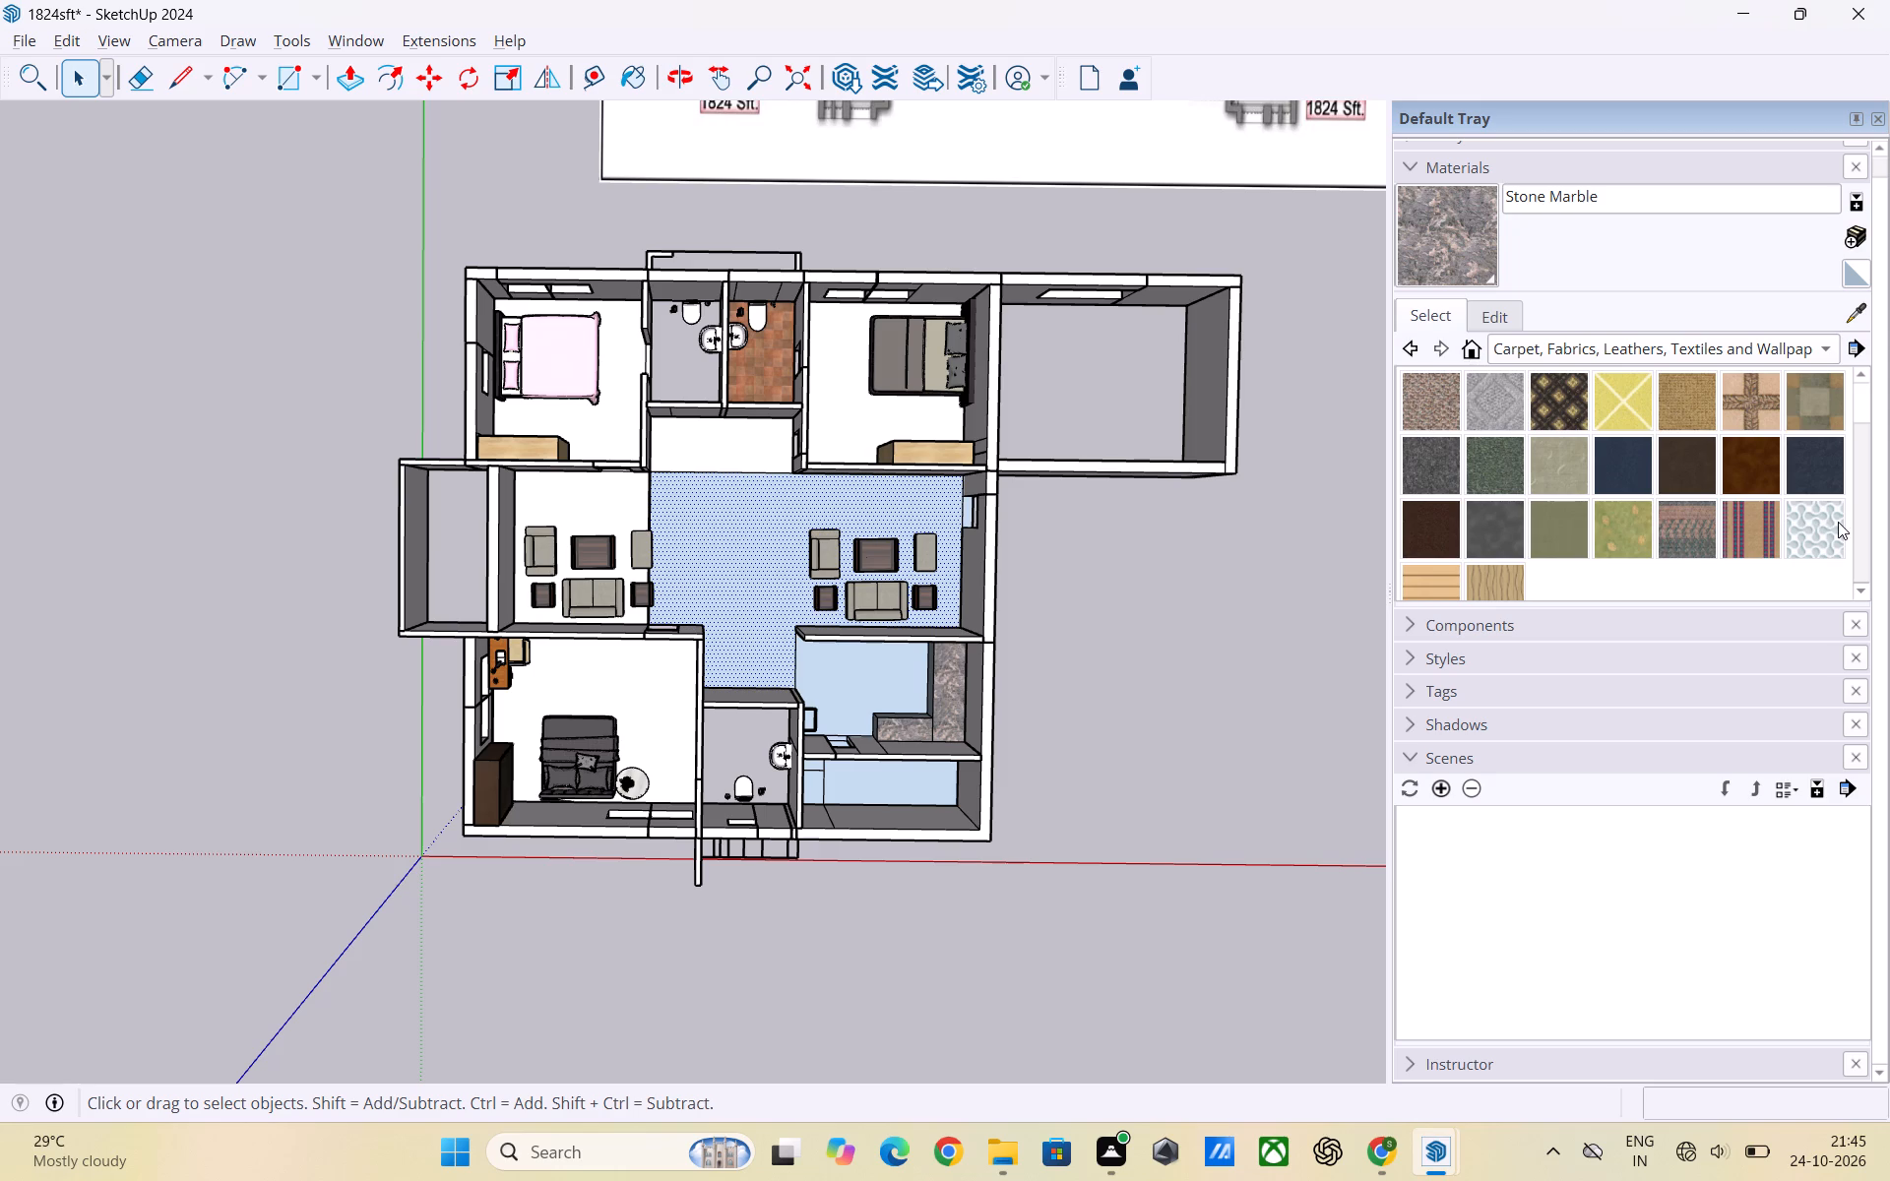
pyautogui.click(1830, 343)
pyautogui.click(1515, 544)
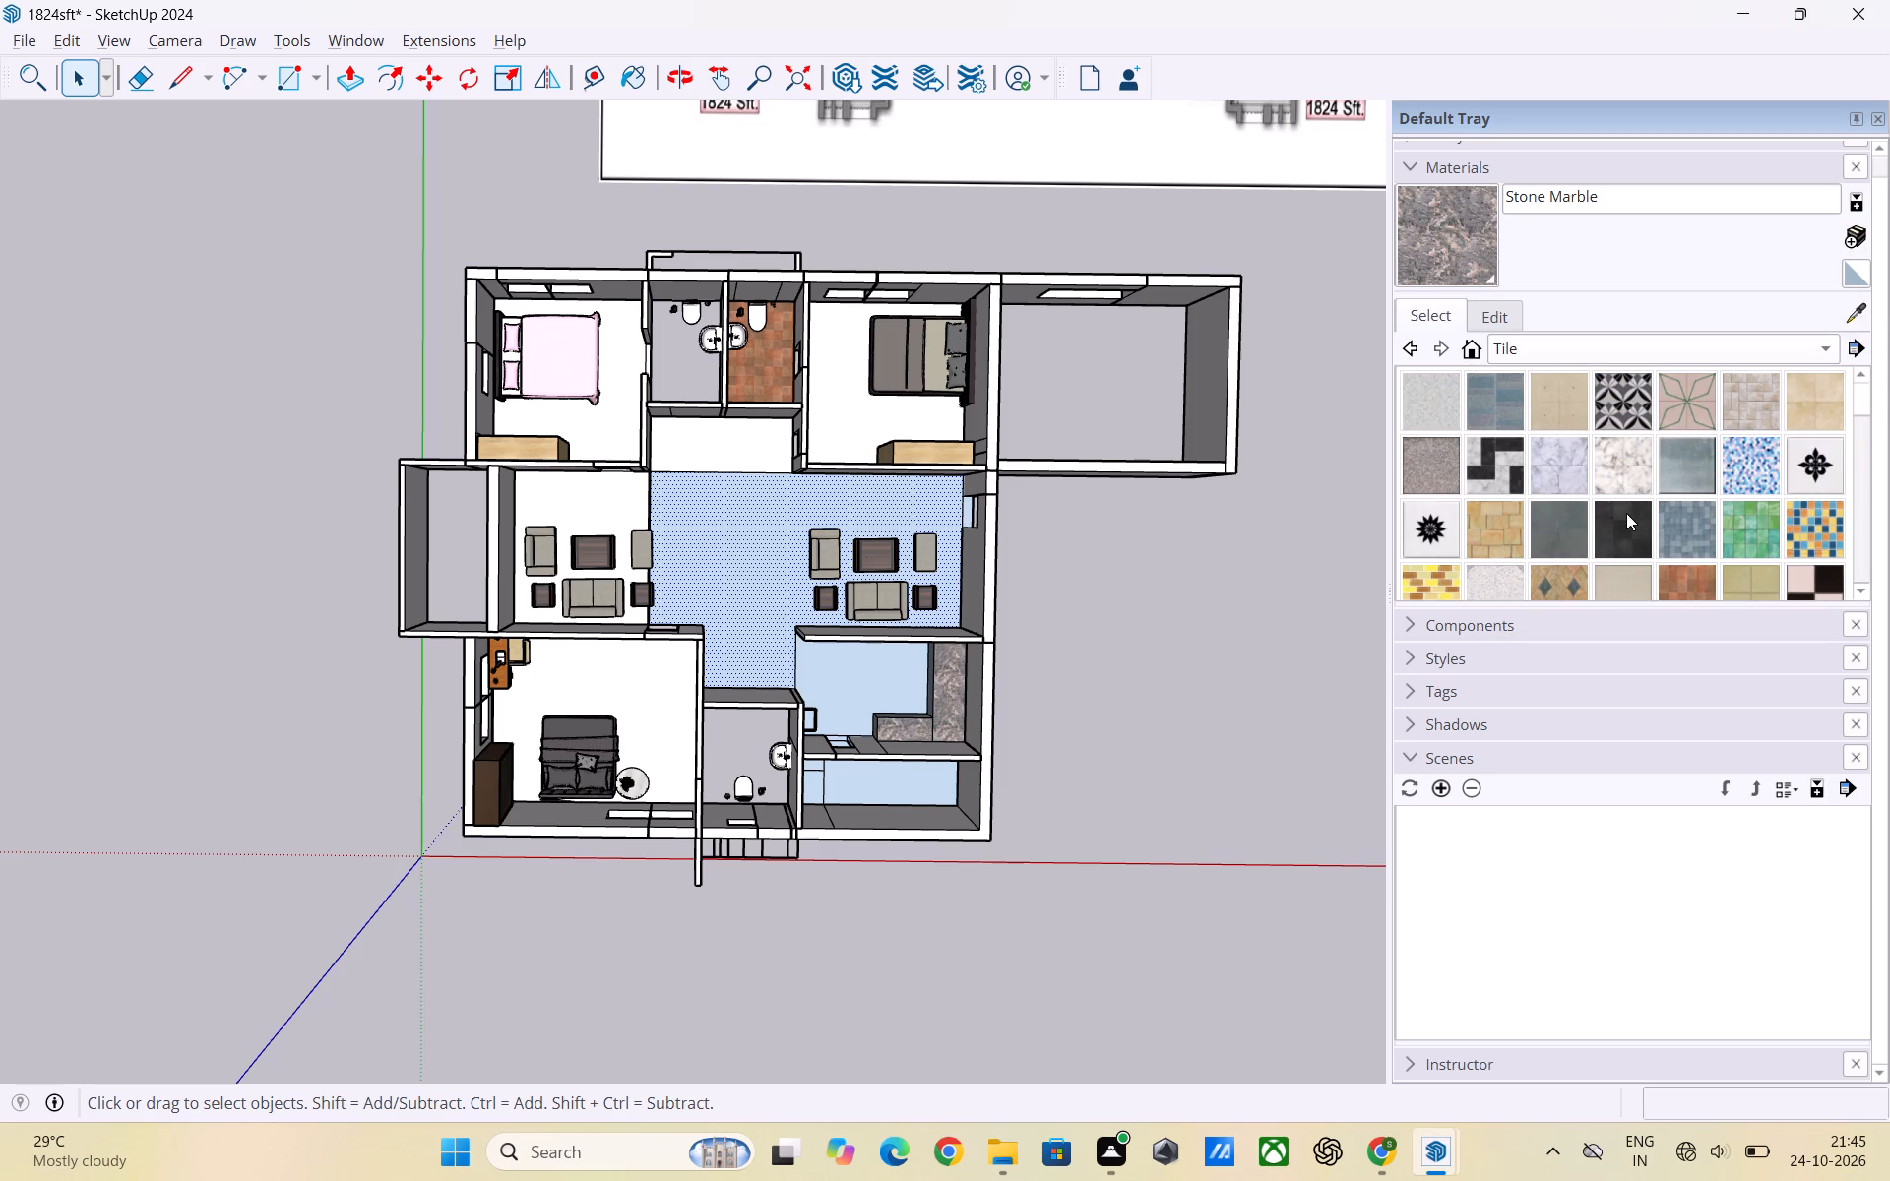
pyautogui.click(1569, 468)
pyautogui.click(766, 544)
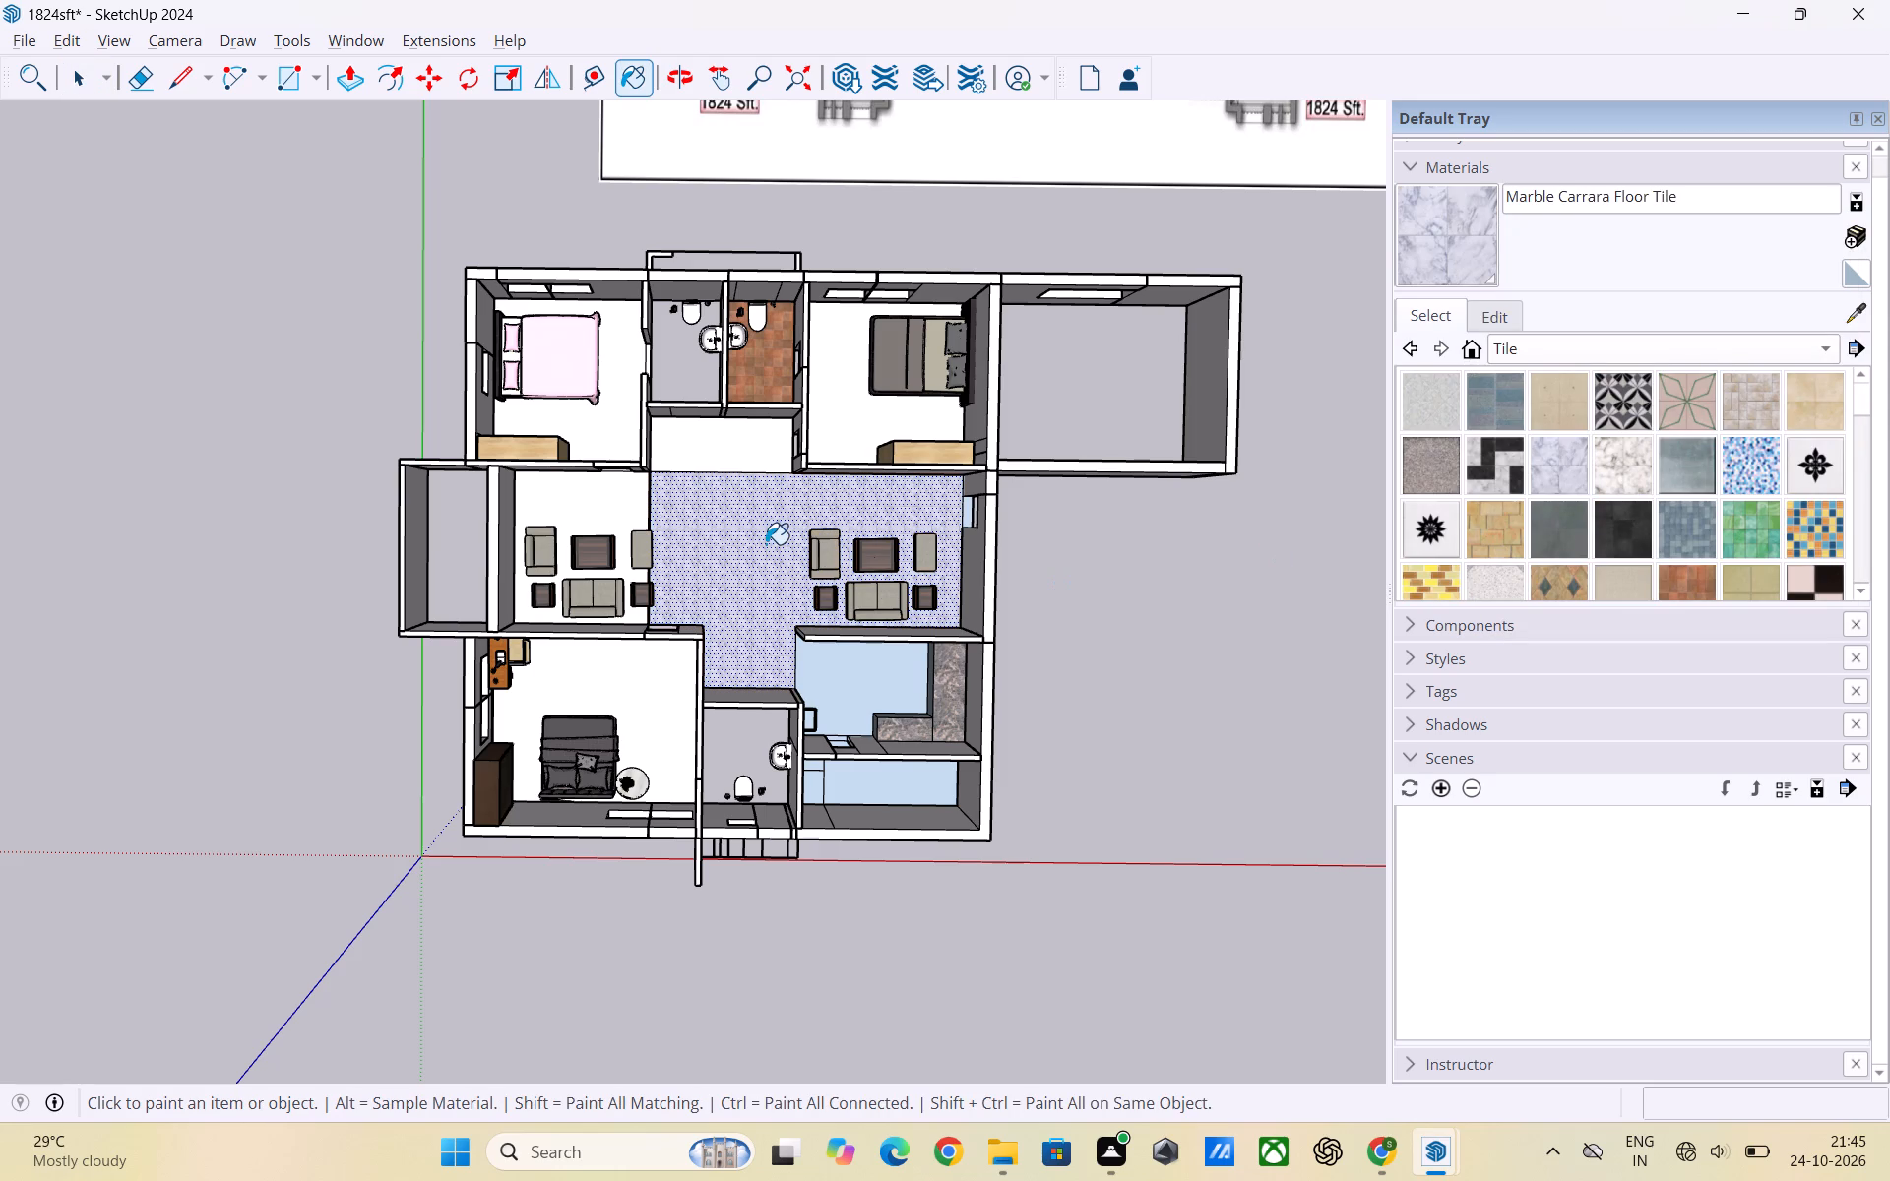
# Apply Marble Carrara Floor Tile to the floors of the kitchen, three bedrooms, passage and adjoining living area.
pyautogui.click(863, 689)
pyautogui.click(664, 703)
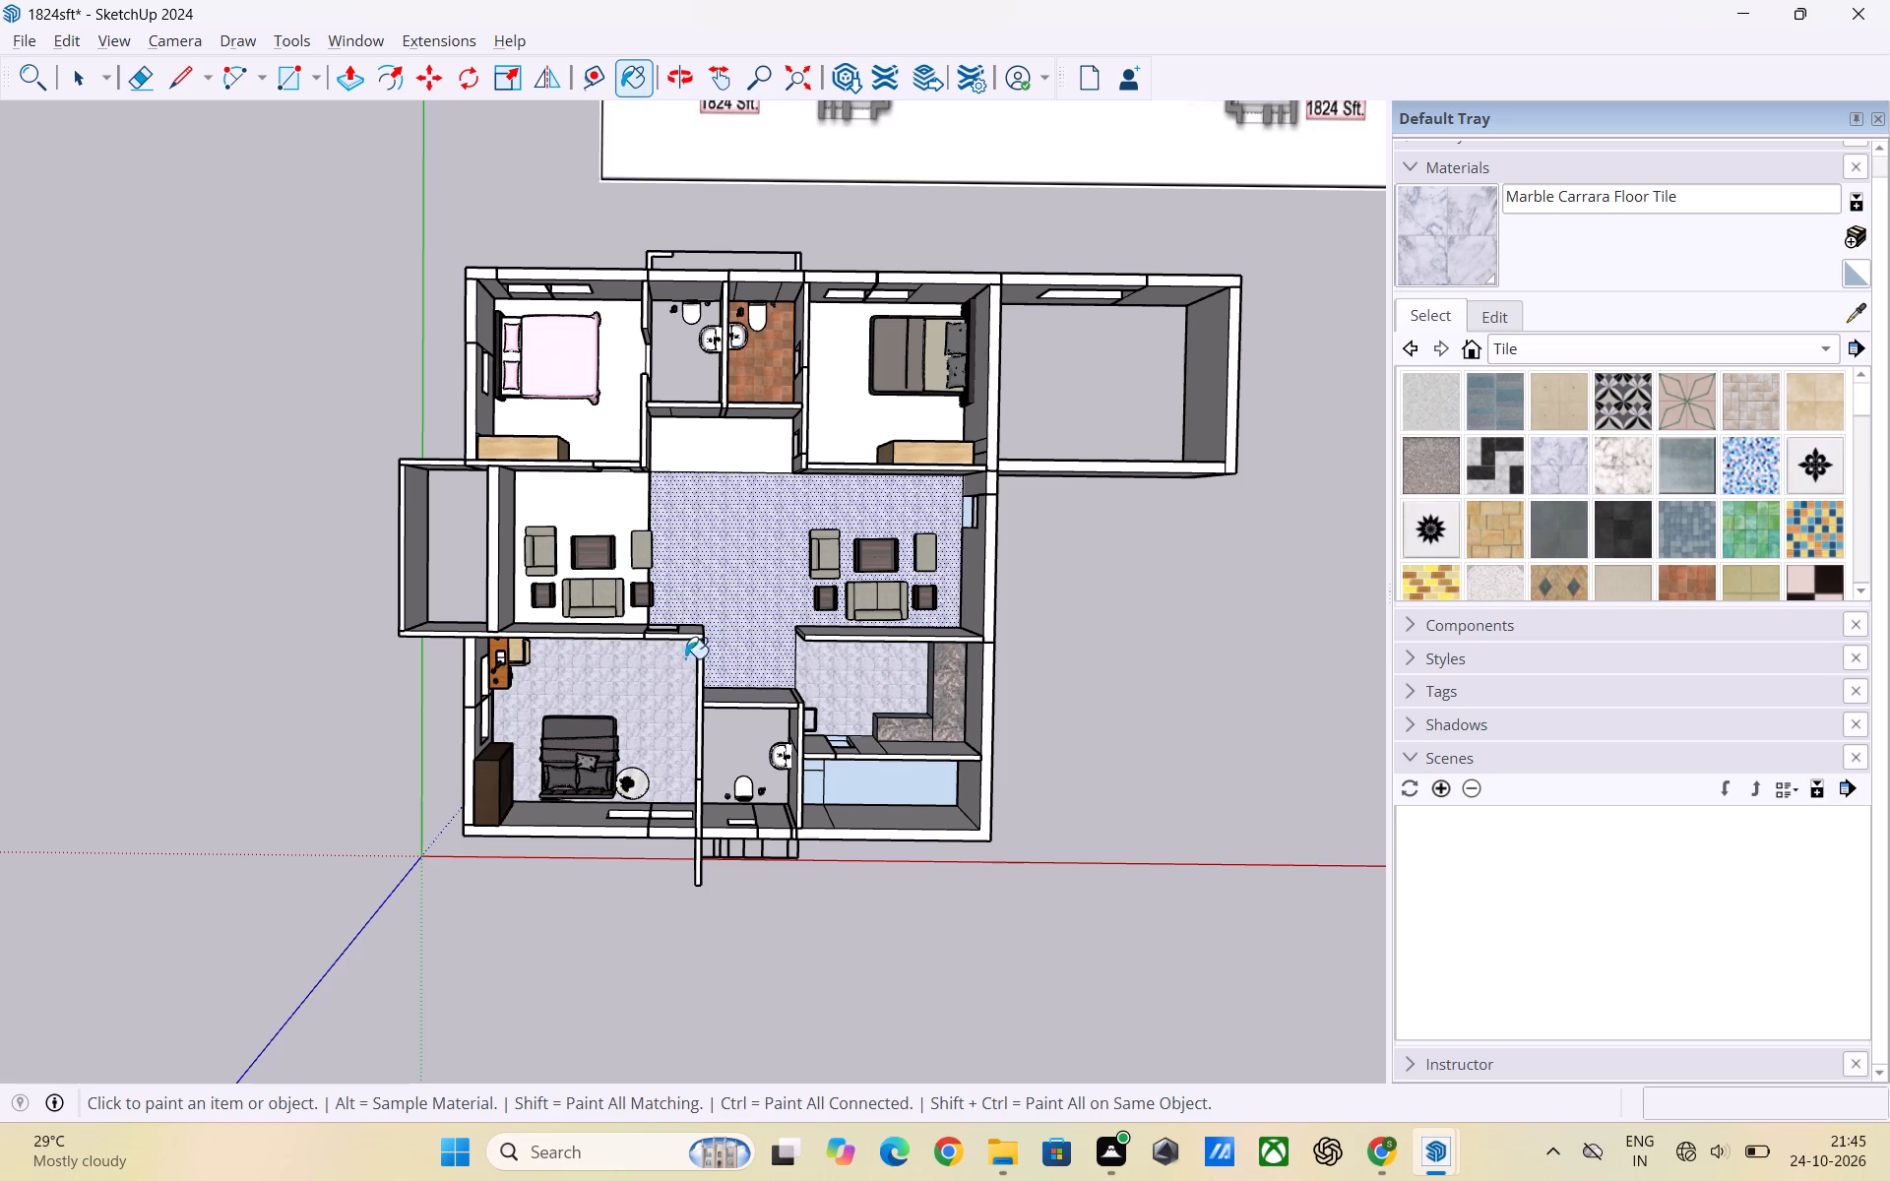
pyautogui.click(727, 451)
pyautogui.click(862, 421)
pyautogui.click(599, 419)
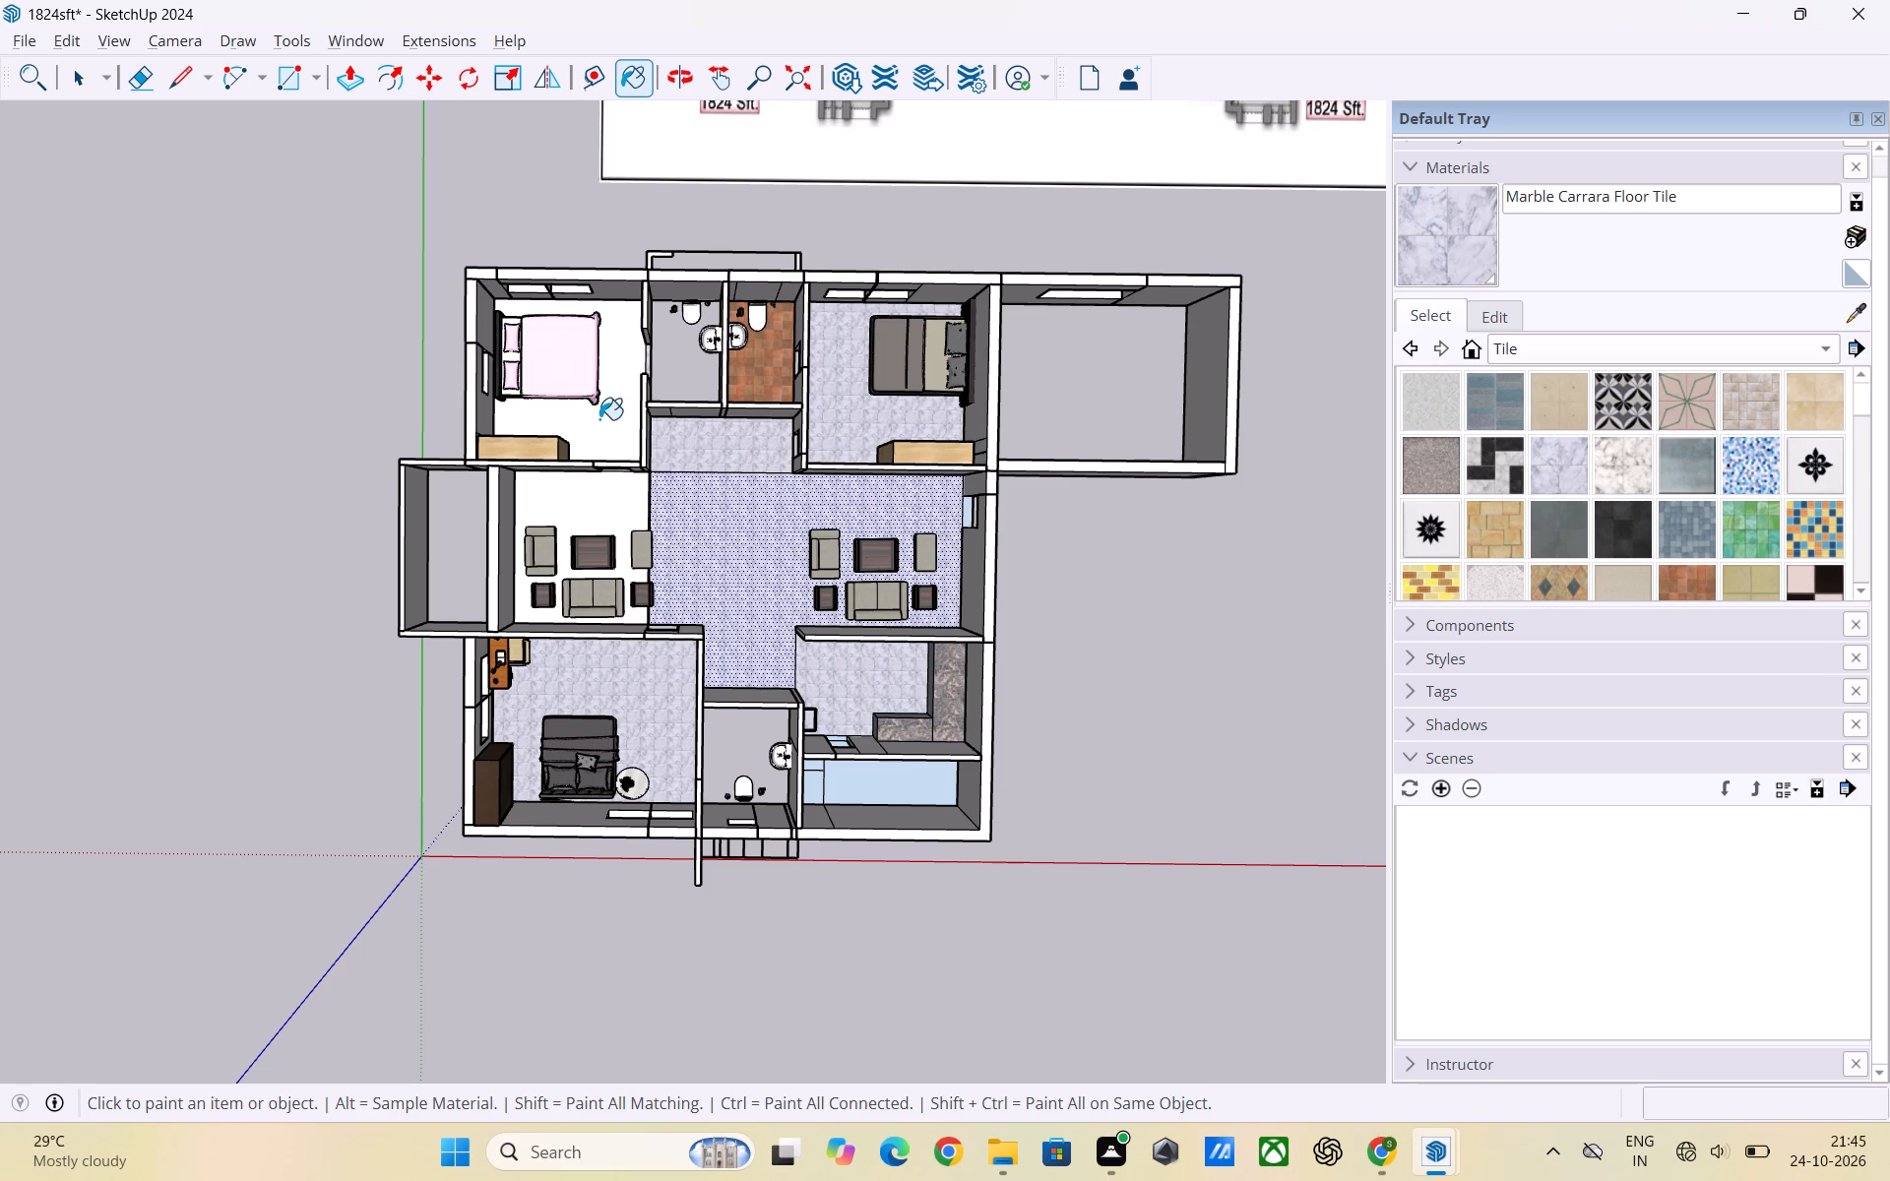
pyautogui.click(613, 512)
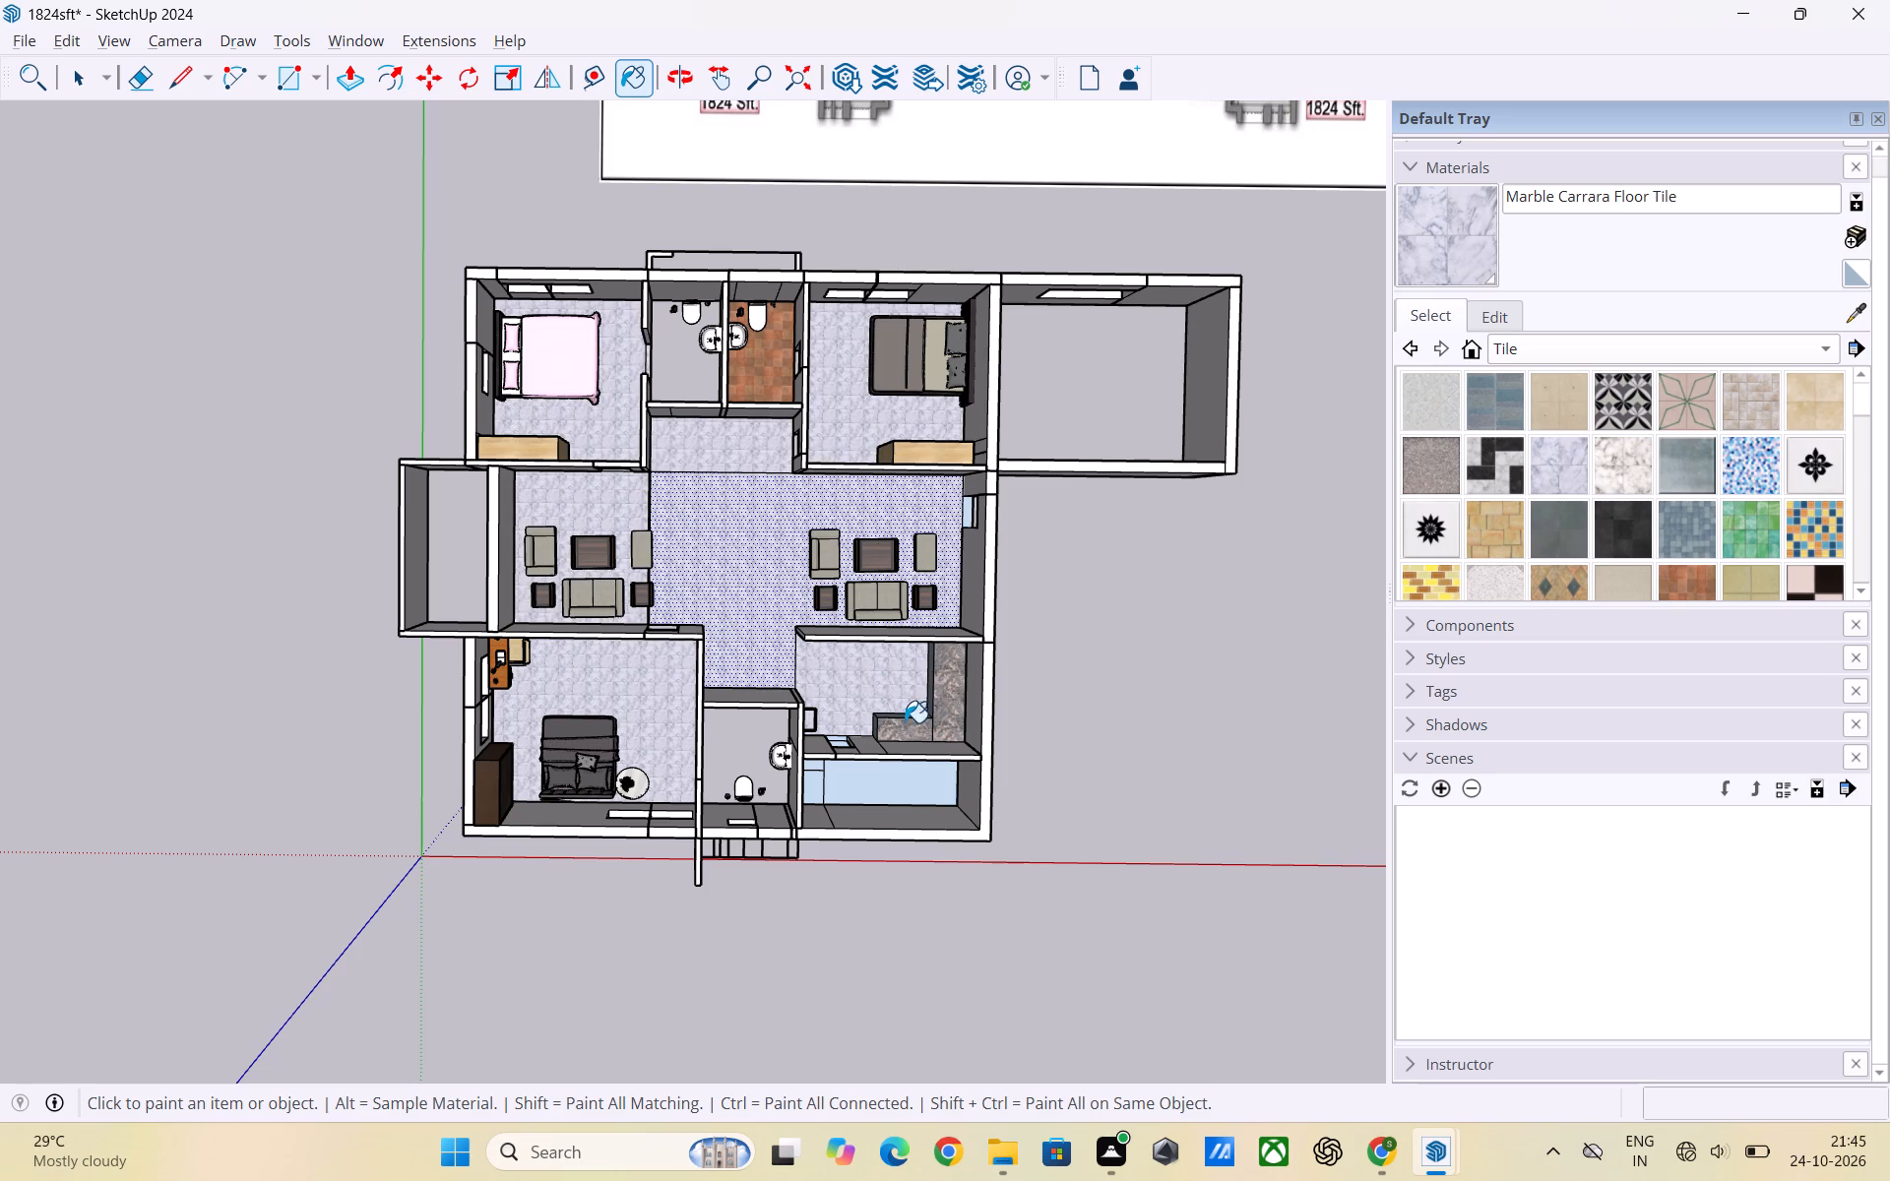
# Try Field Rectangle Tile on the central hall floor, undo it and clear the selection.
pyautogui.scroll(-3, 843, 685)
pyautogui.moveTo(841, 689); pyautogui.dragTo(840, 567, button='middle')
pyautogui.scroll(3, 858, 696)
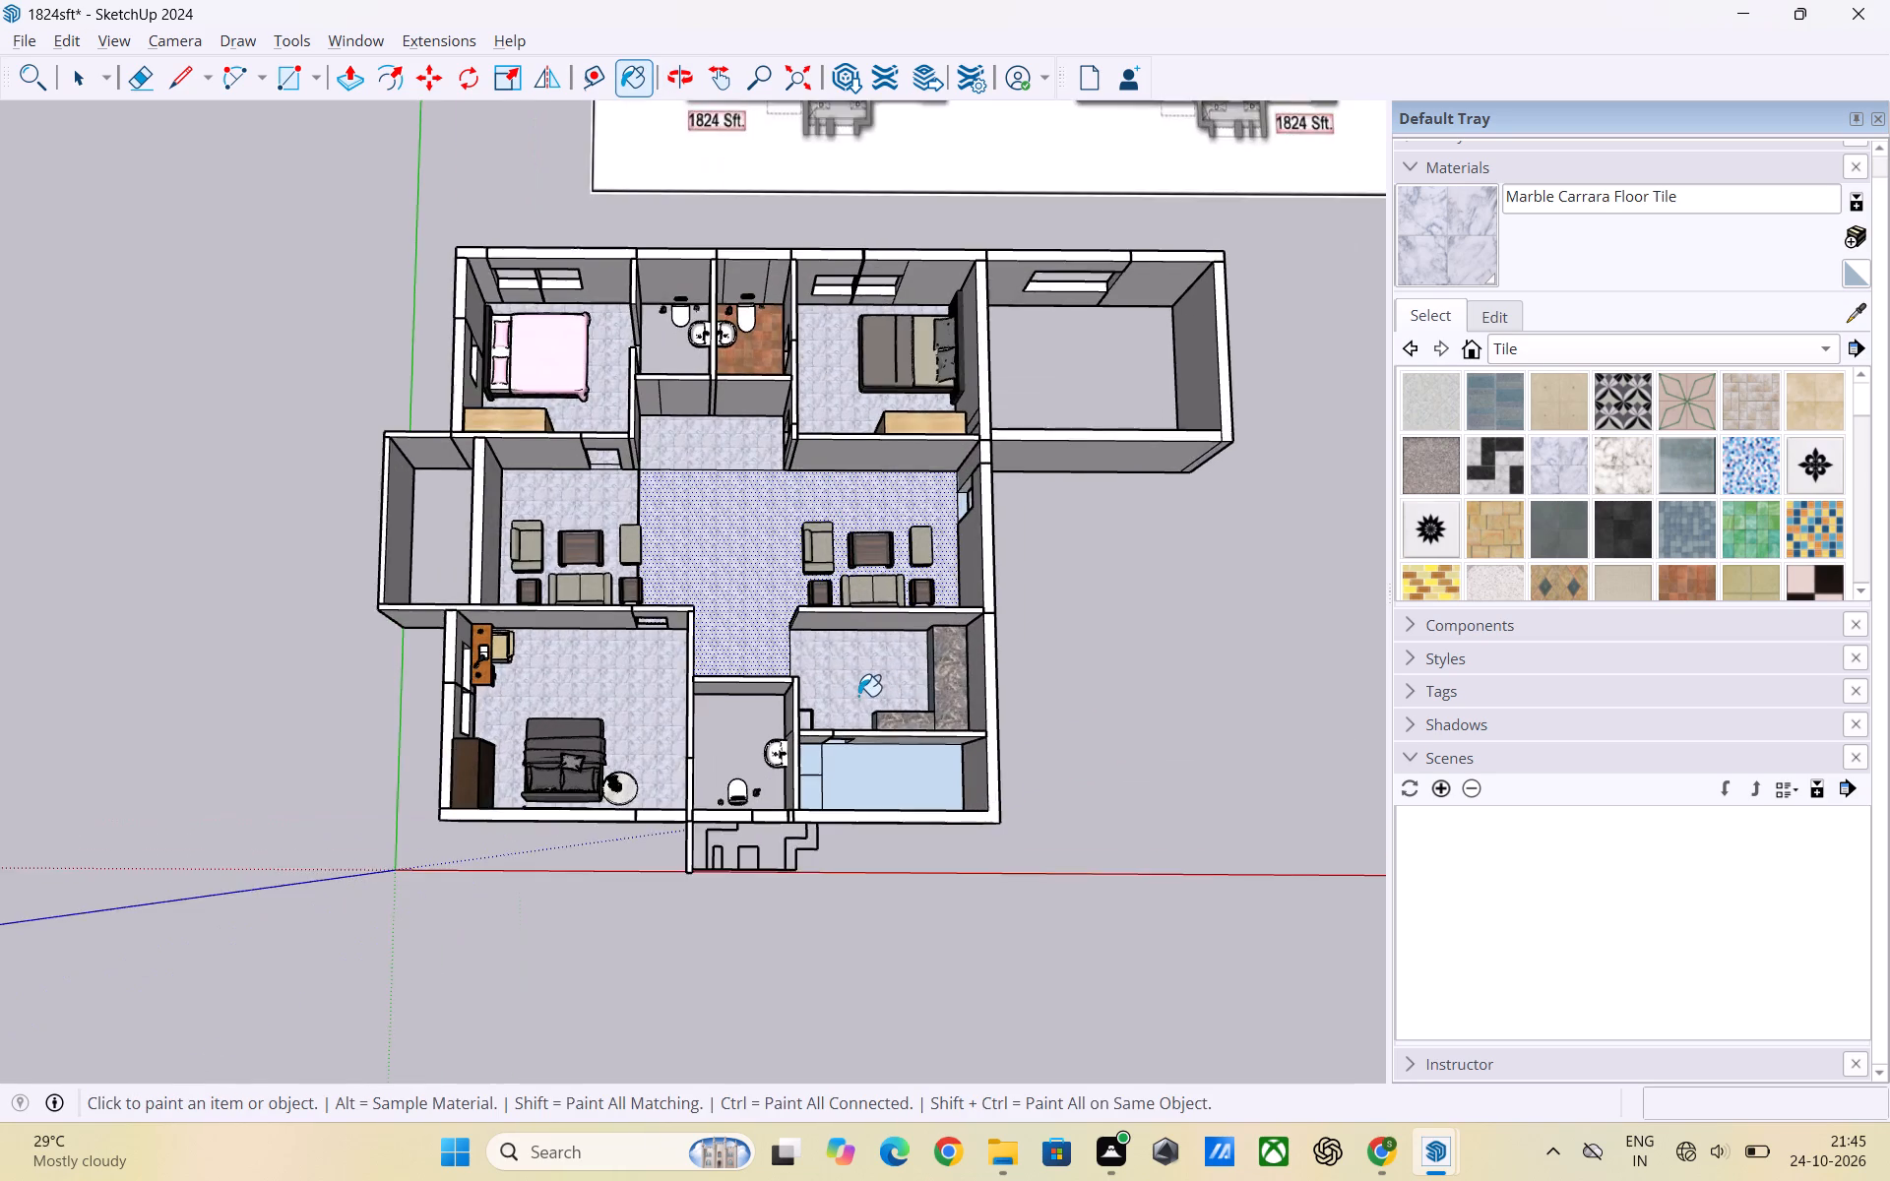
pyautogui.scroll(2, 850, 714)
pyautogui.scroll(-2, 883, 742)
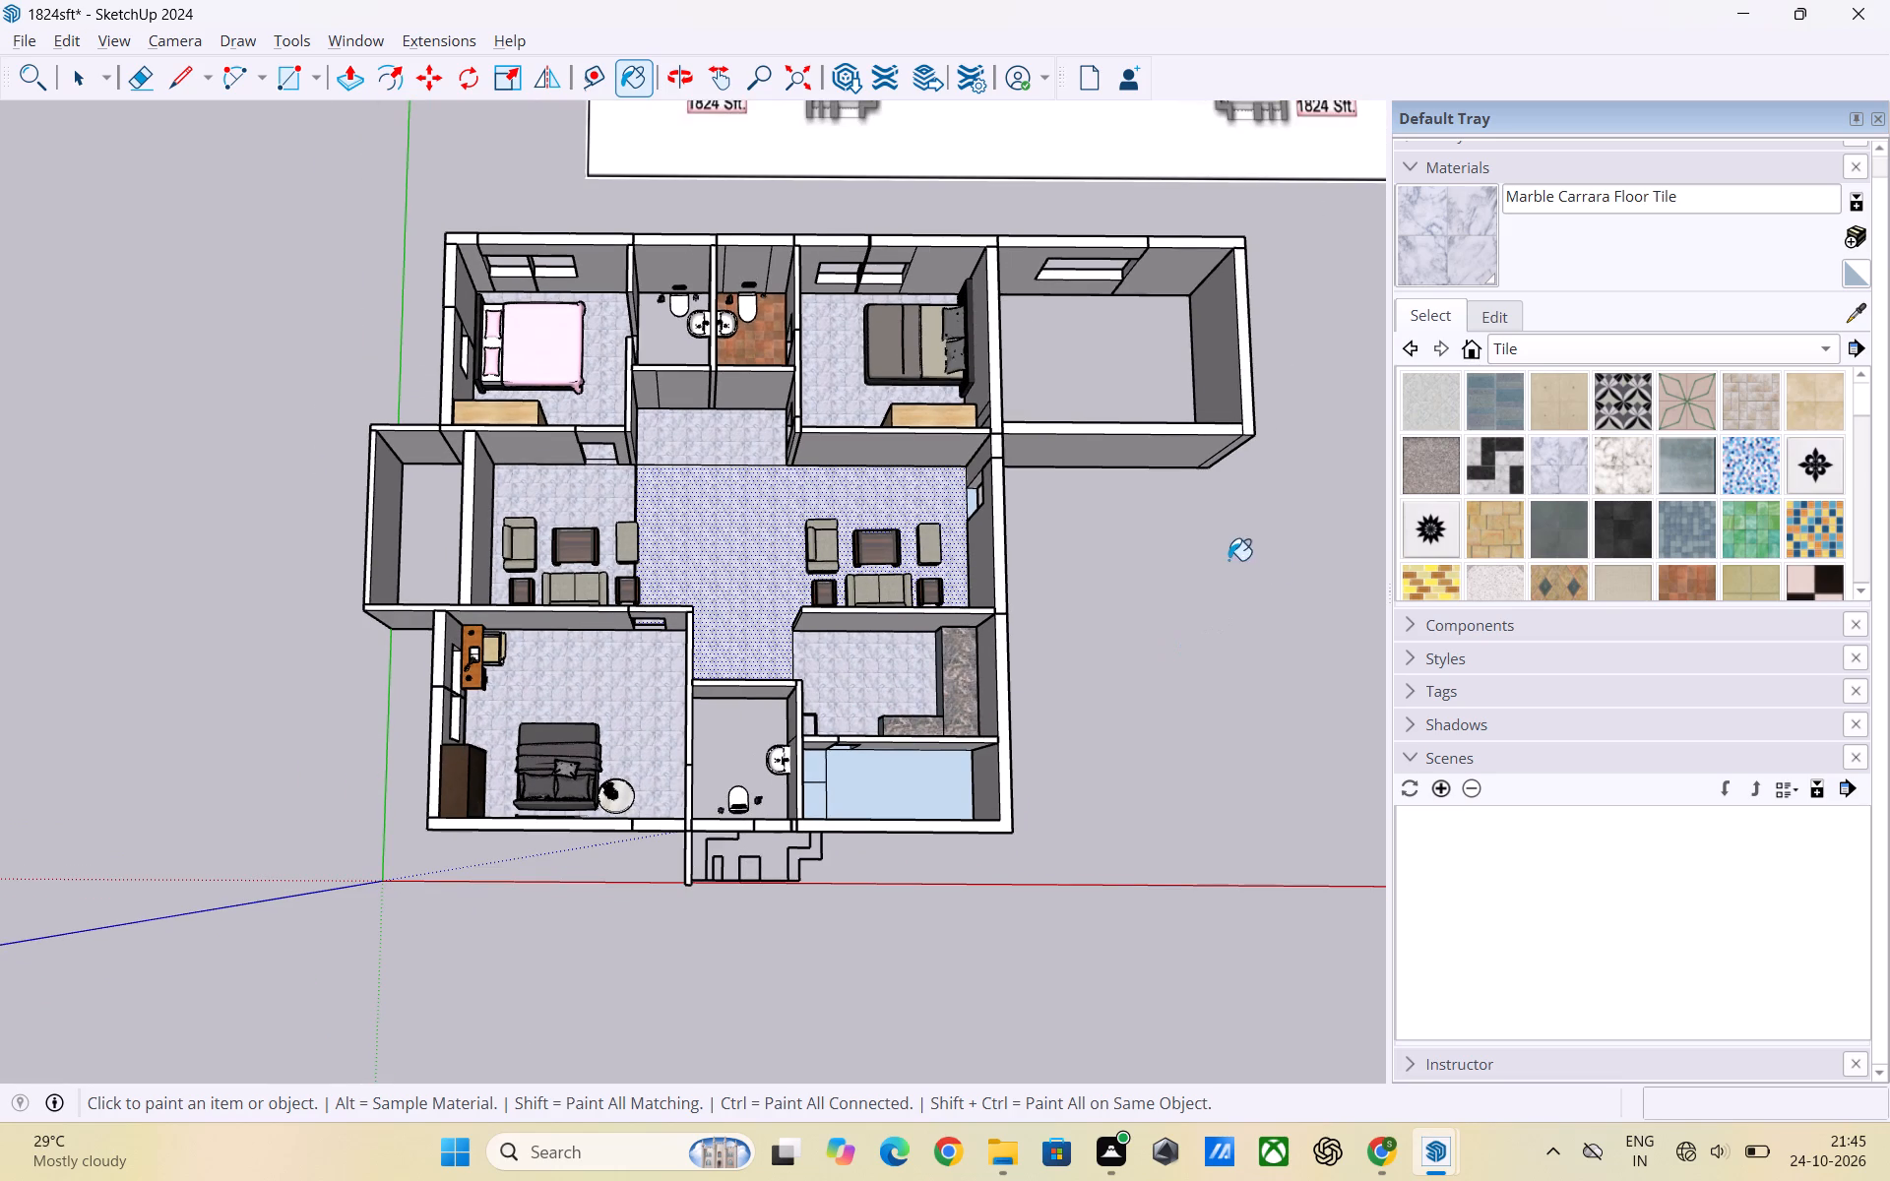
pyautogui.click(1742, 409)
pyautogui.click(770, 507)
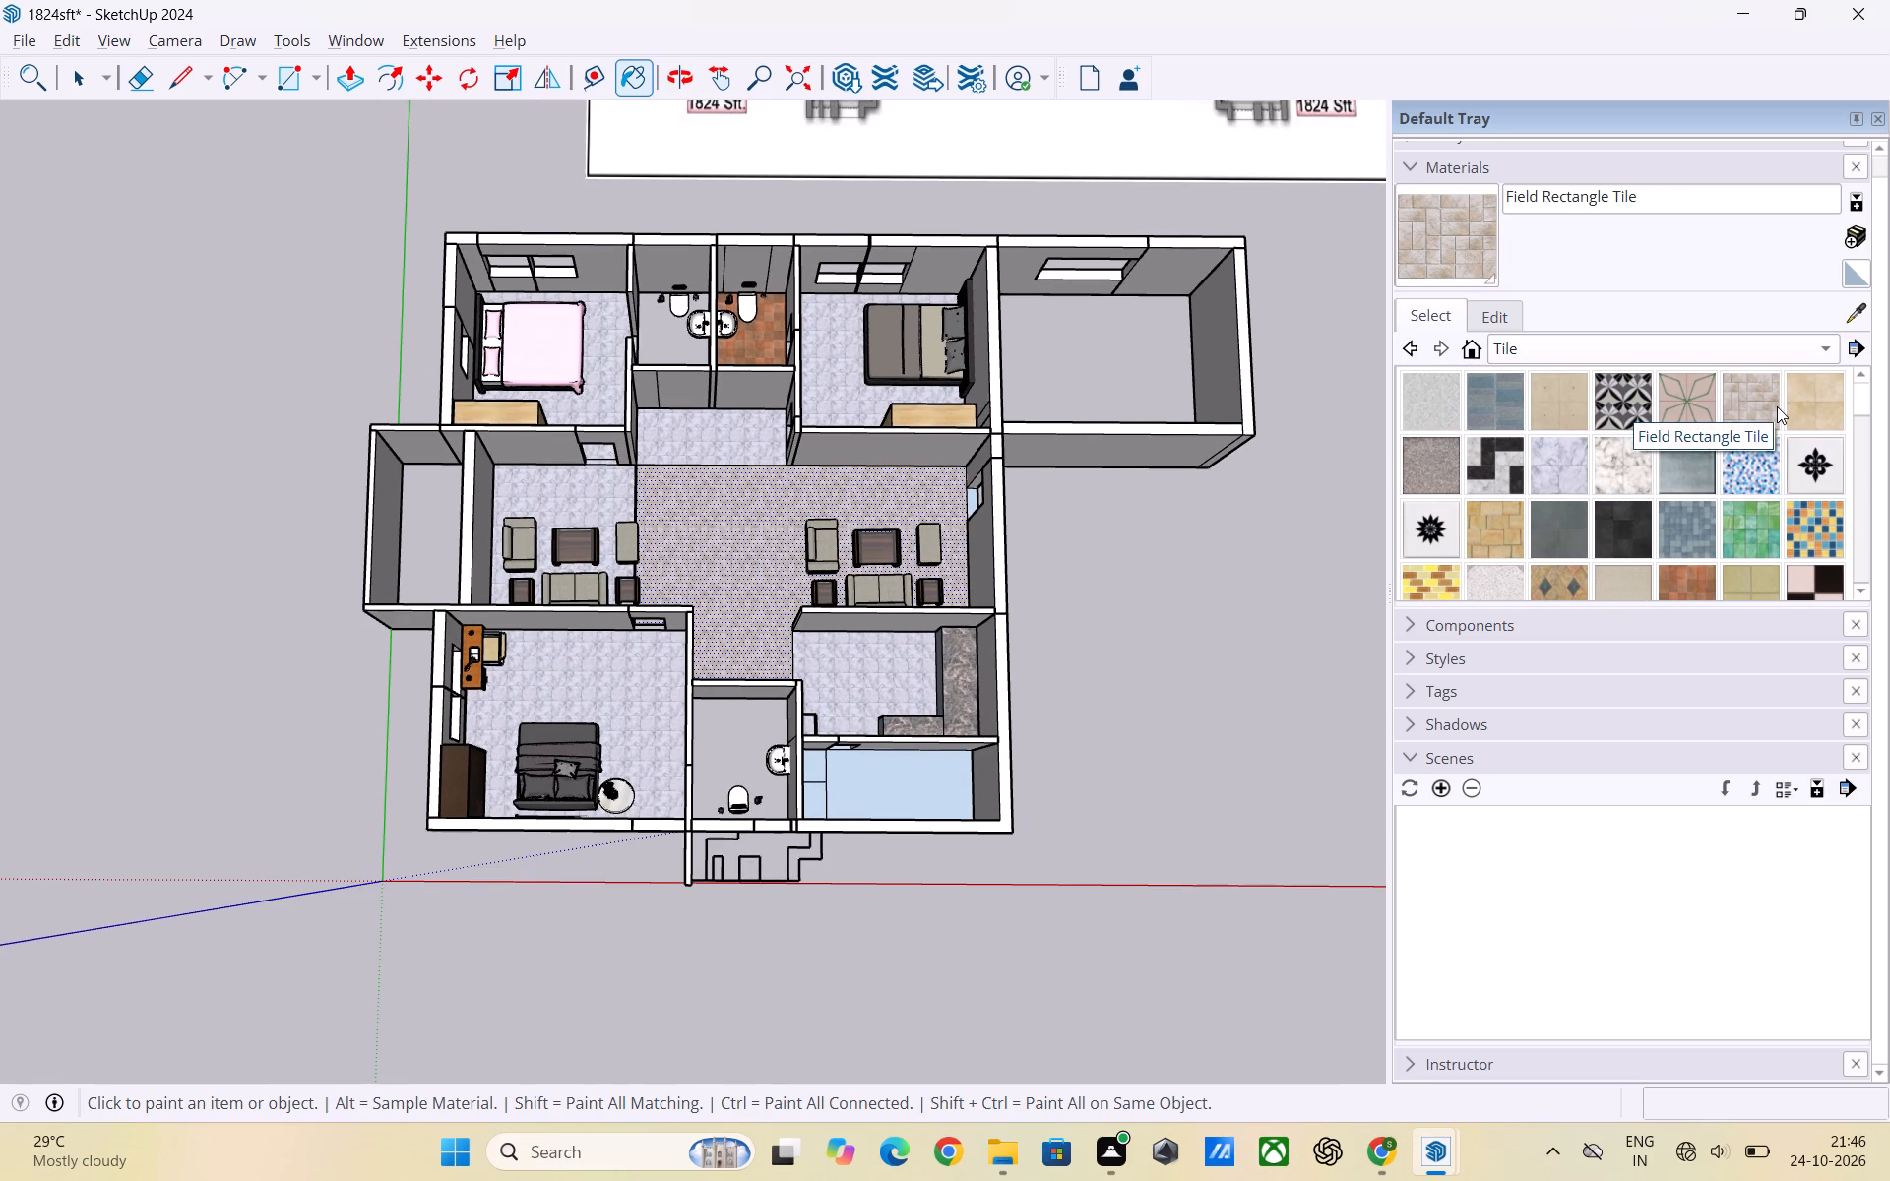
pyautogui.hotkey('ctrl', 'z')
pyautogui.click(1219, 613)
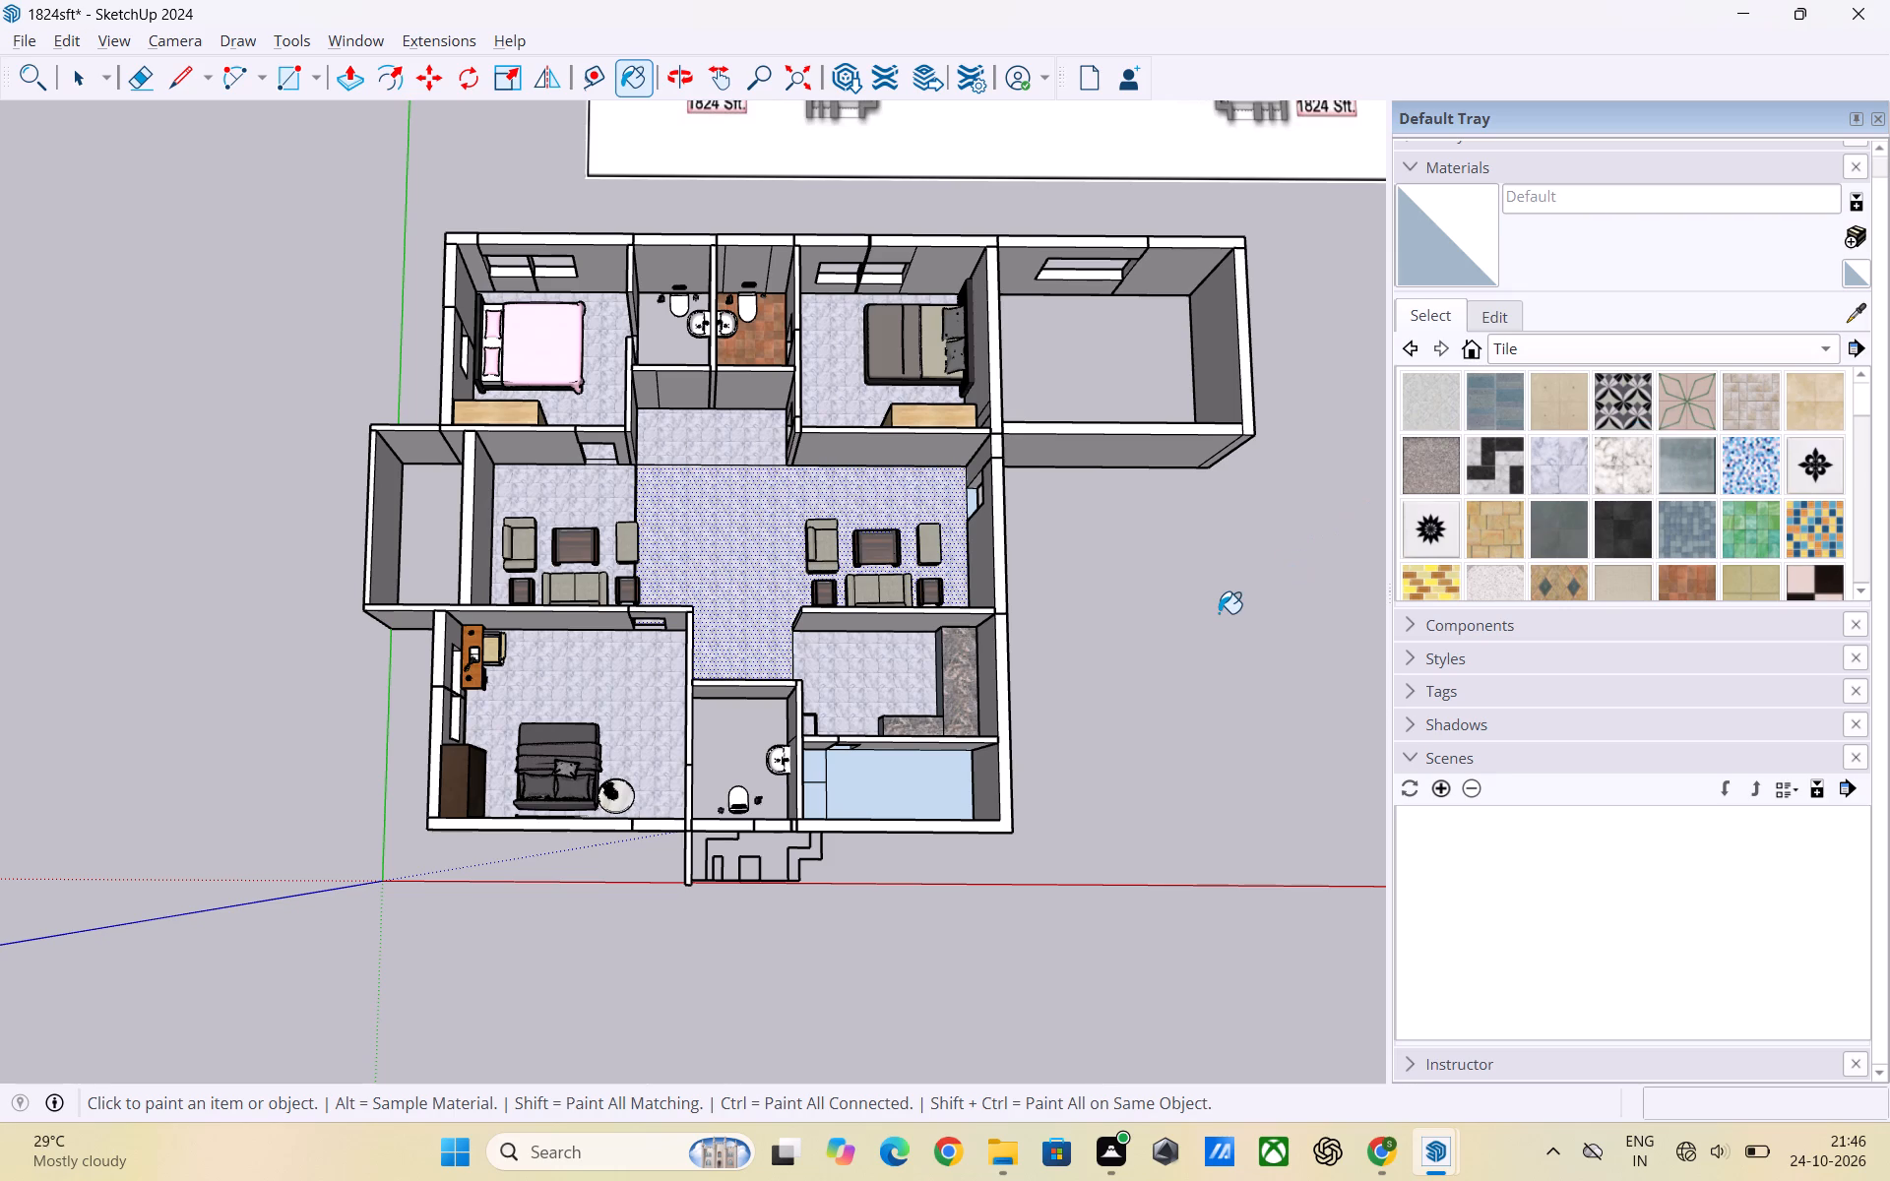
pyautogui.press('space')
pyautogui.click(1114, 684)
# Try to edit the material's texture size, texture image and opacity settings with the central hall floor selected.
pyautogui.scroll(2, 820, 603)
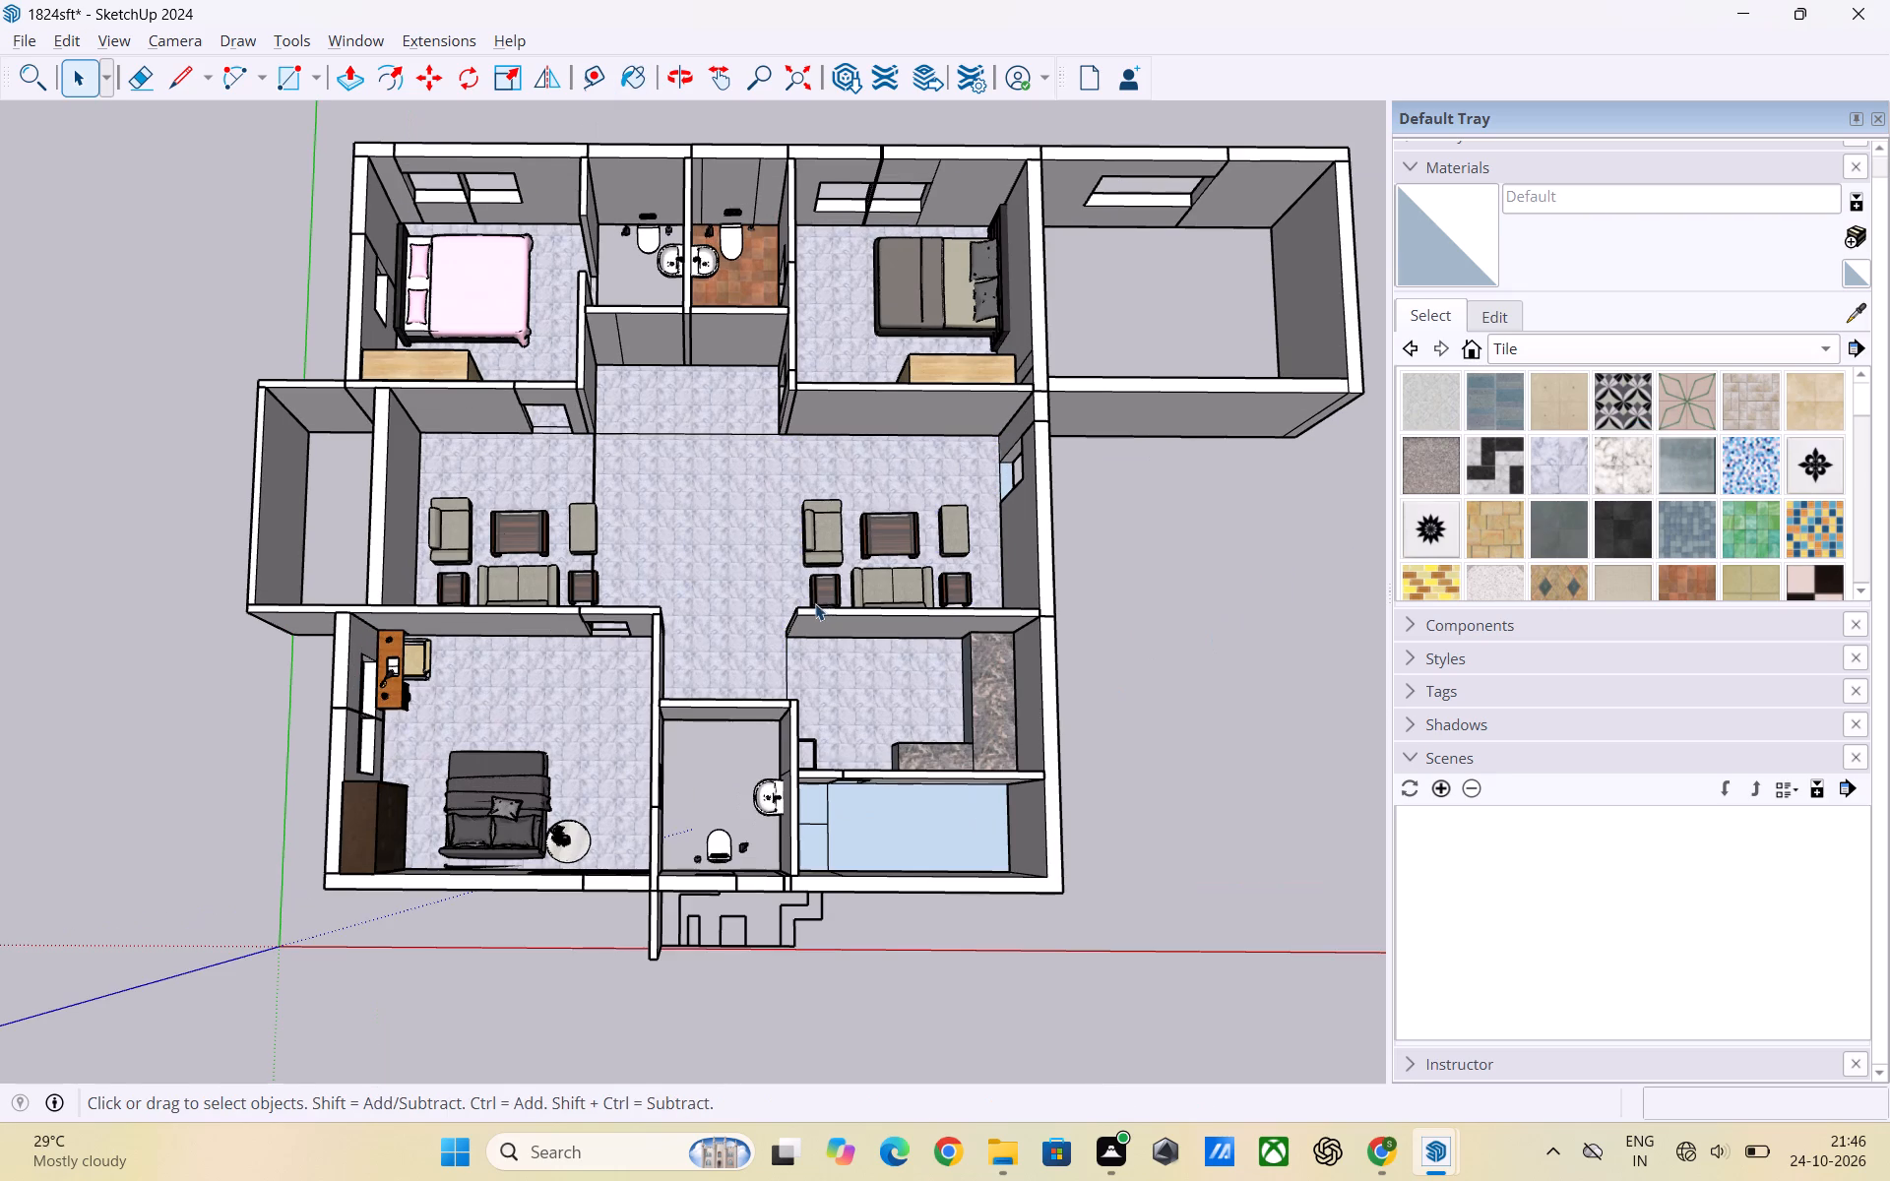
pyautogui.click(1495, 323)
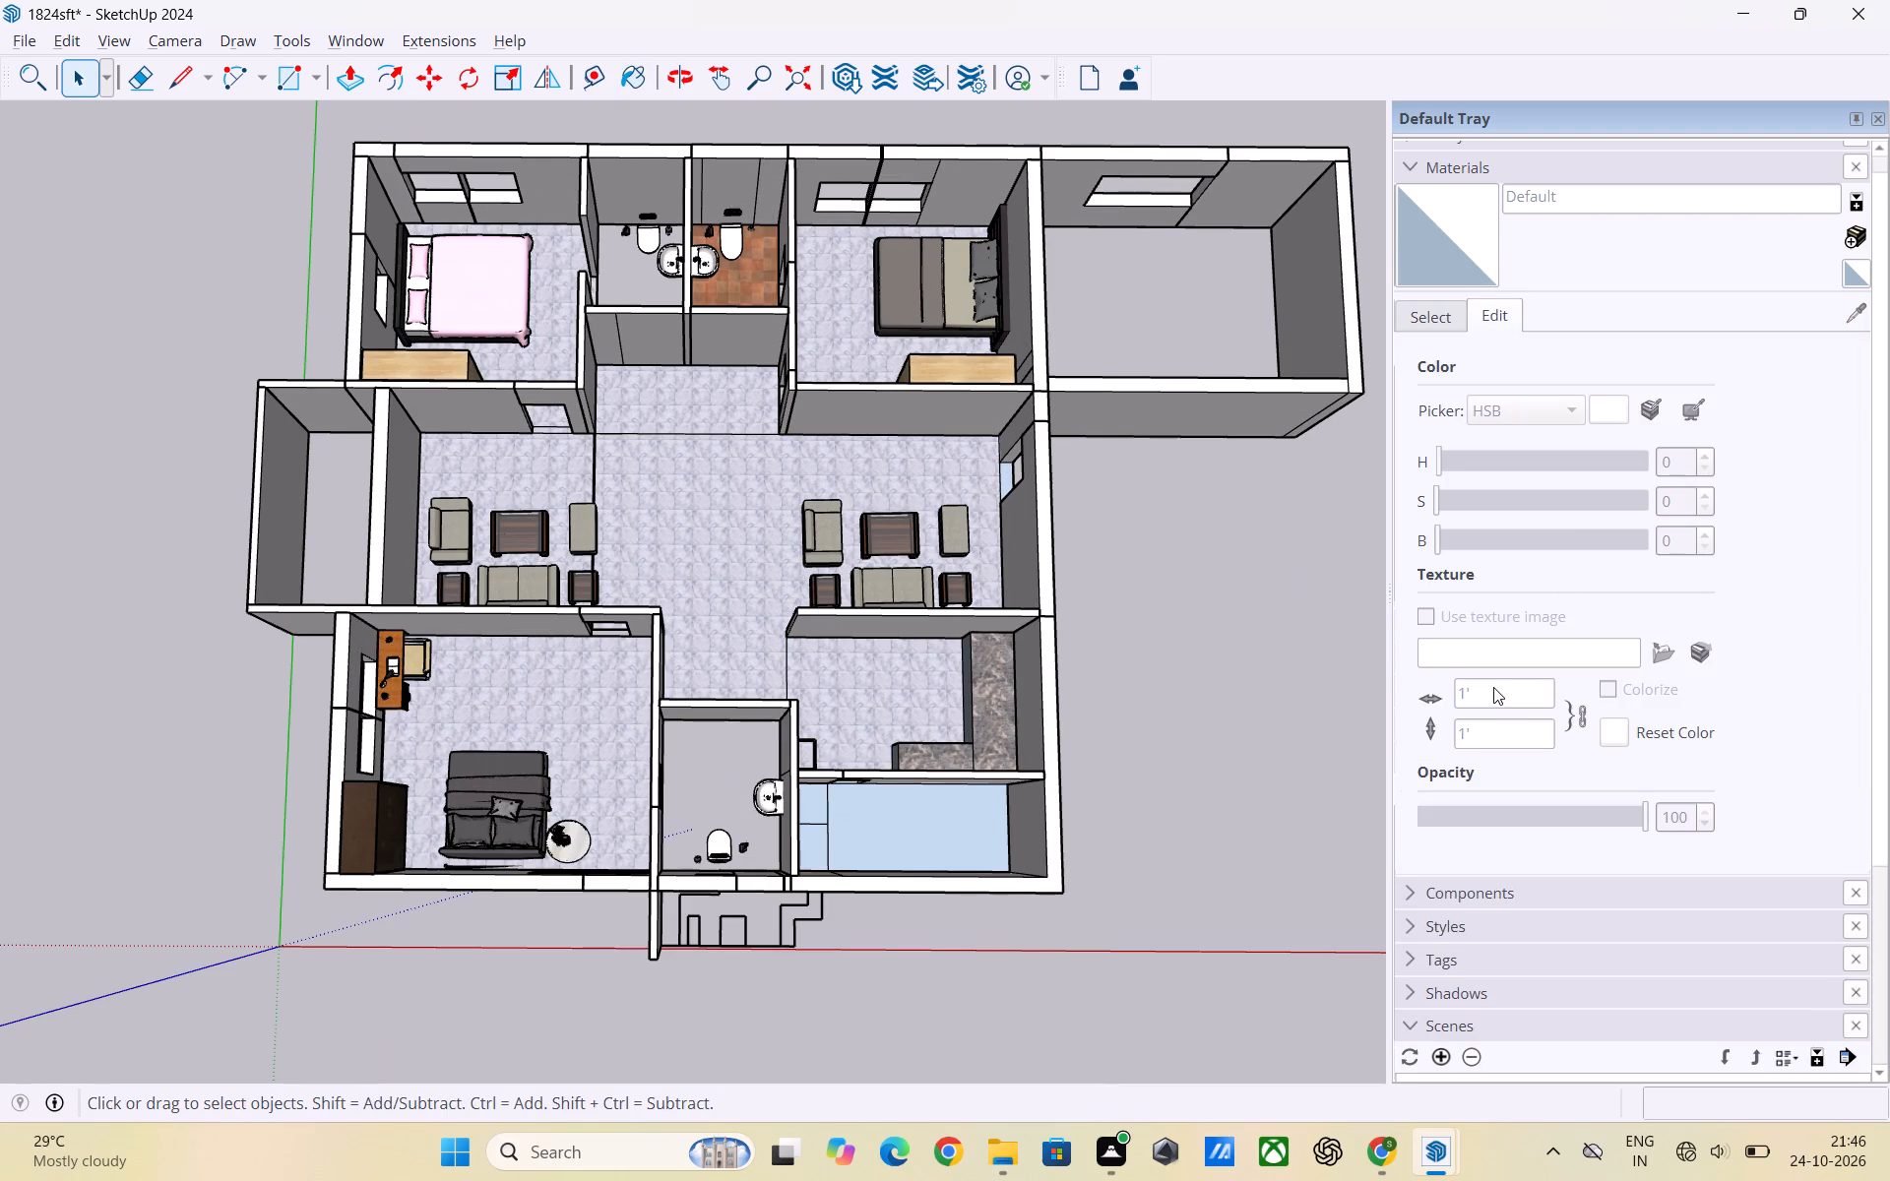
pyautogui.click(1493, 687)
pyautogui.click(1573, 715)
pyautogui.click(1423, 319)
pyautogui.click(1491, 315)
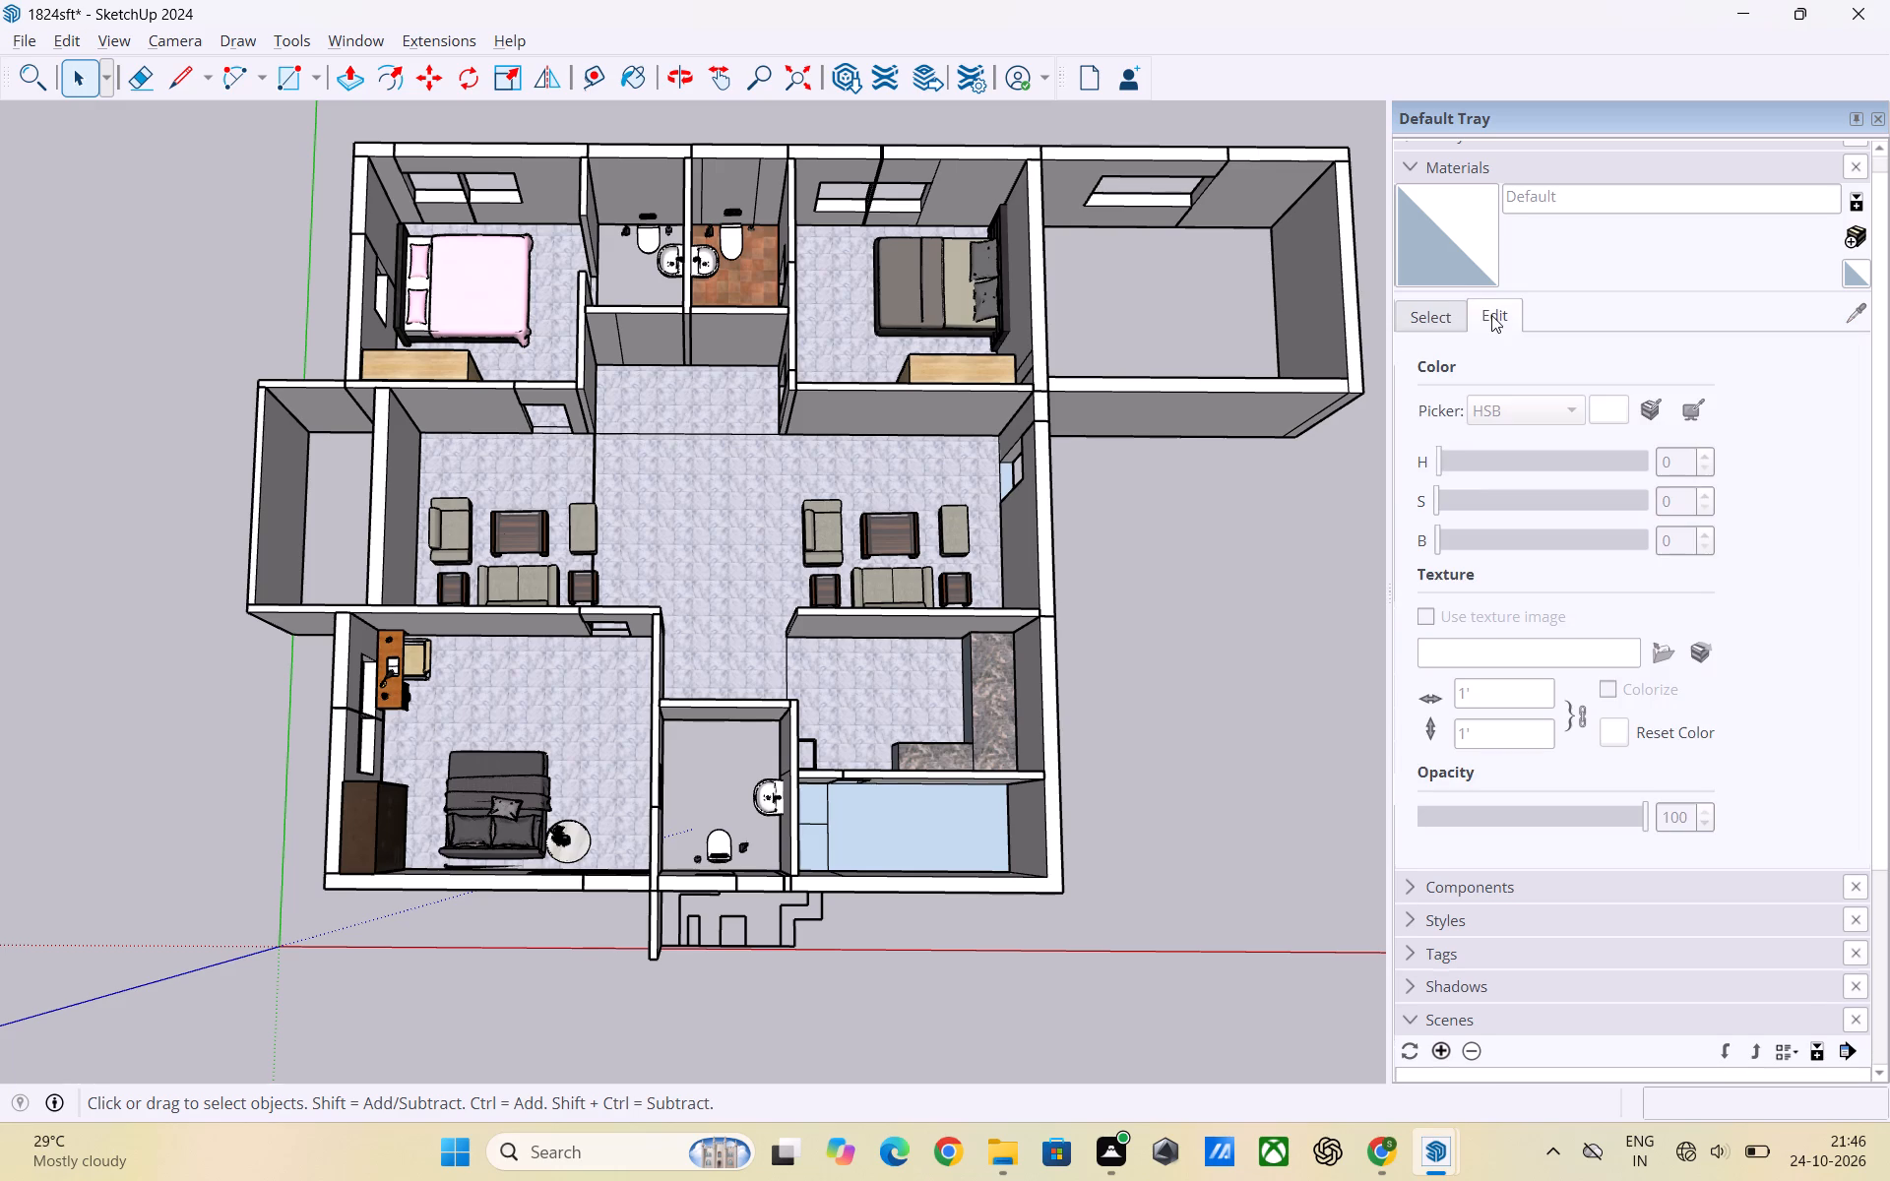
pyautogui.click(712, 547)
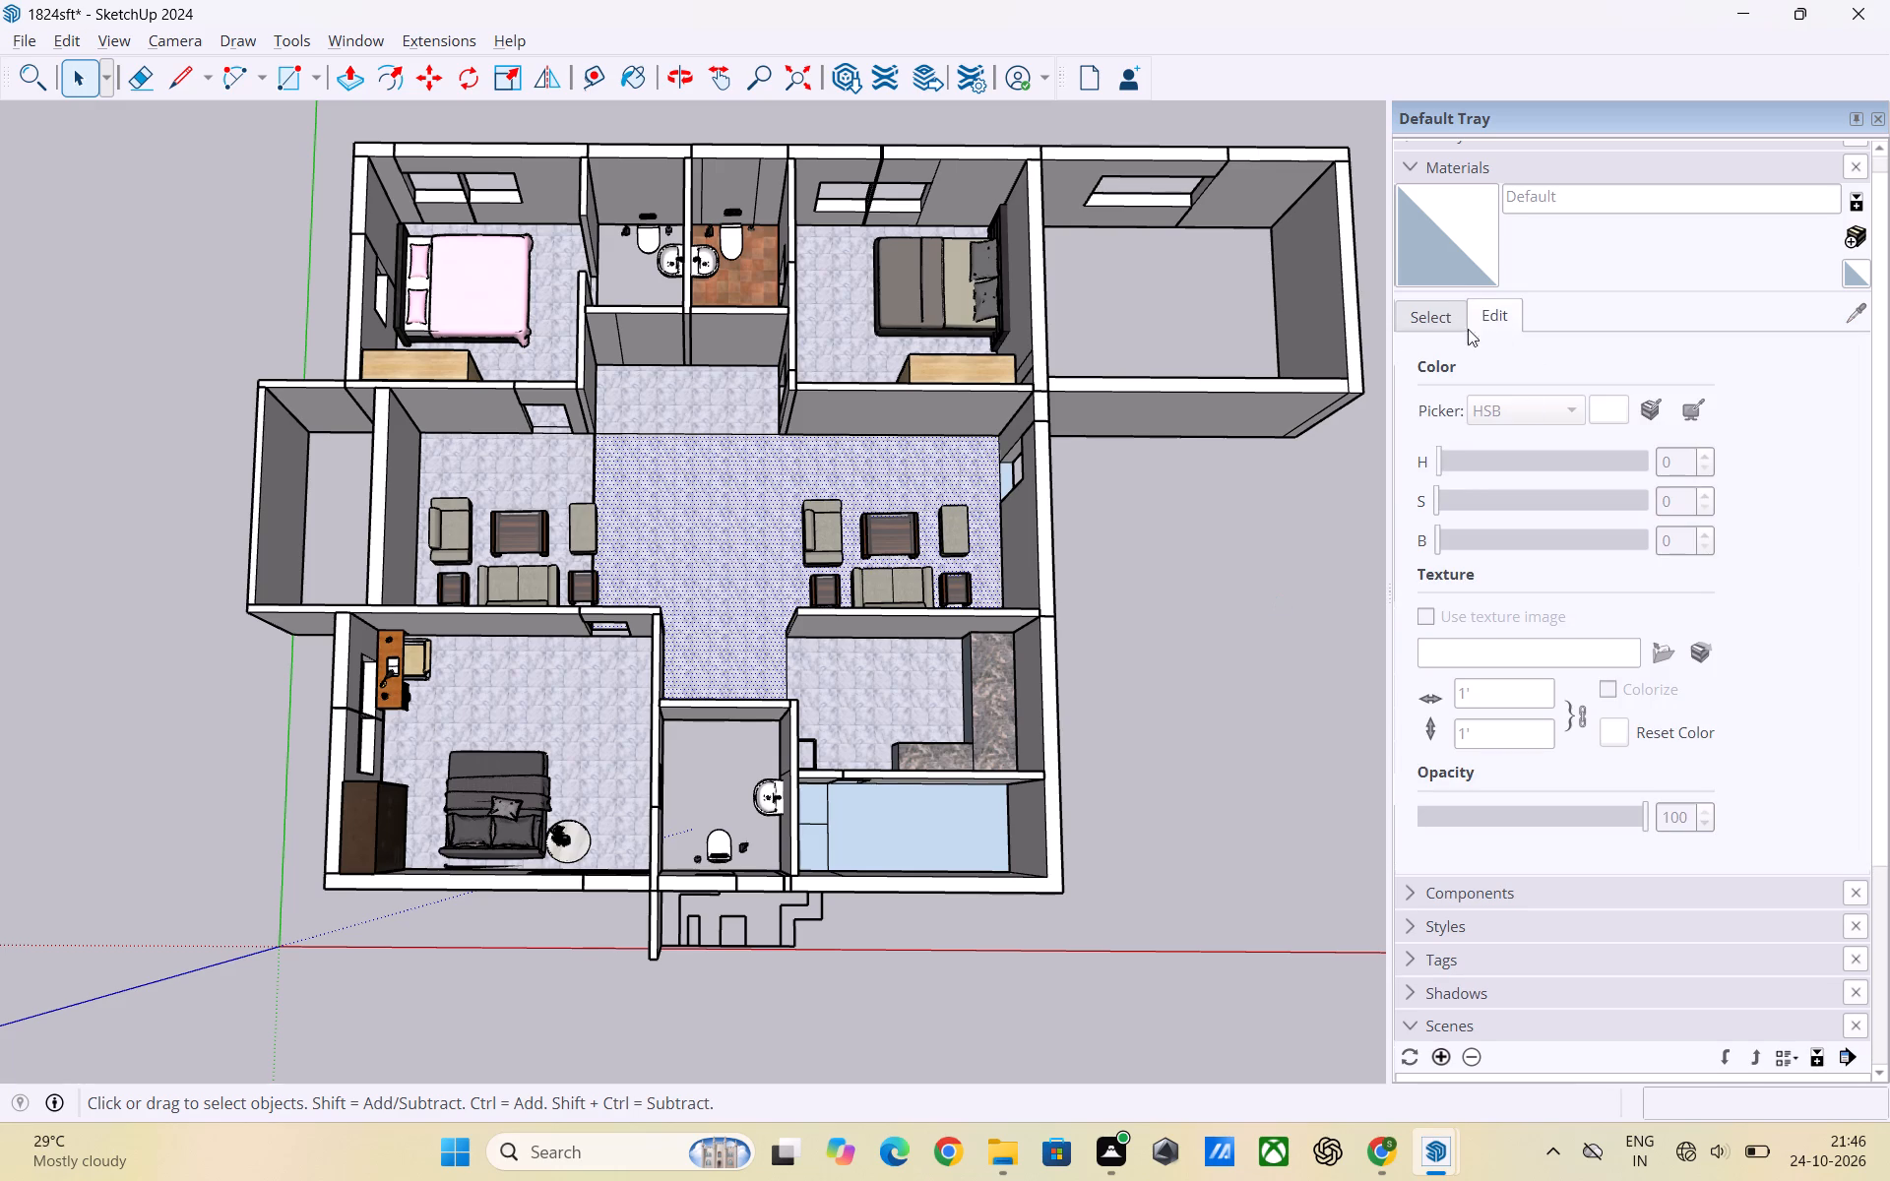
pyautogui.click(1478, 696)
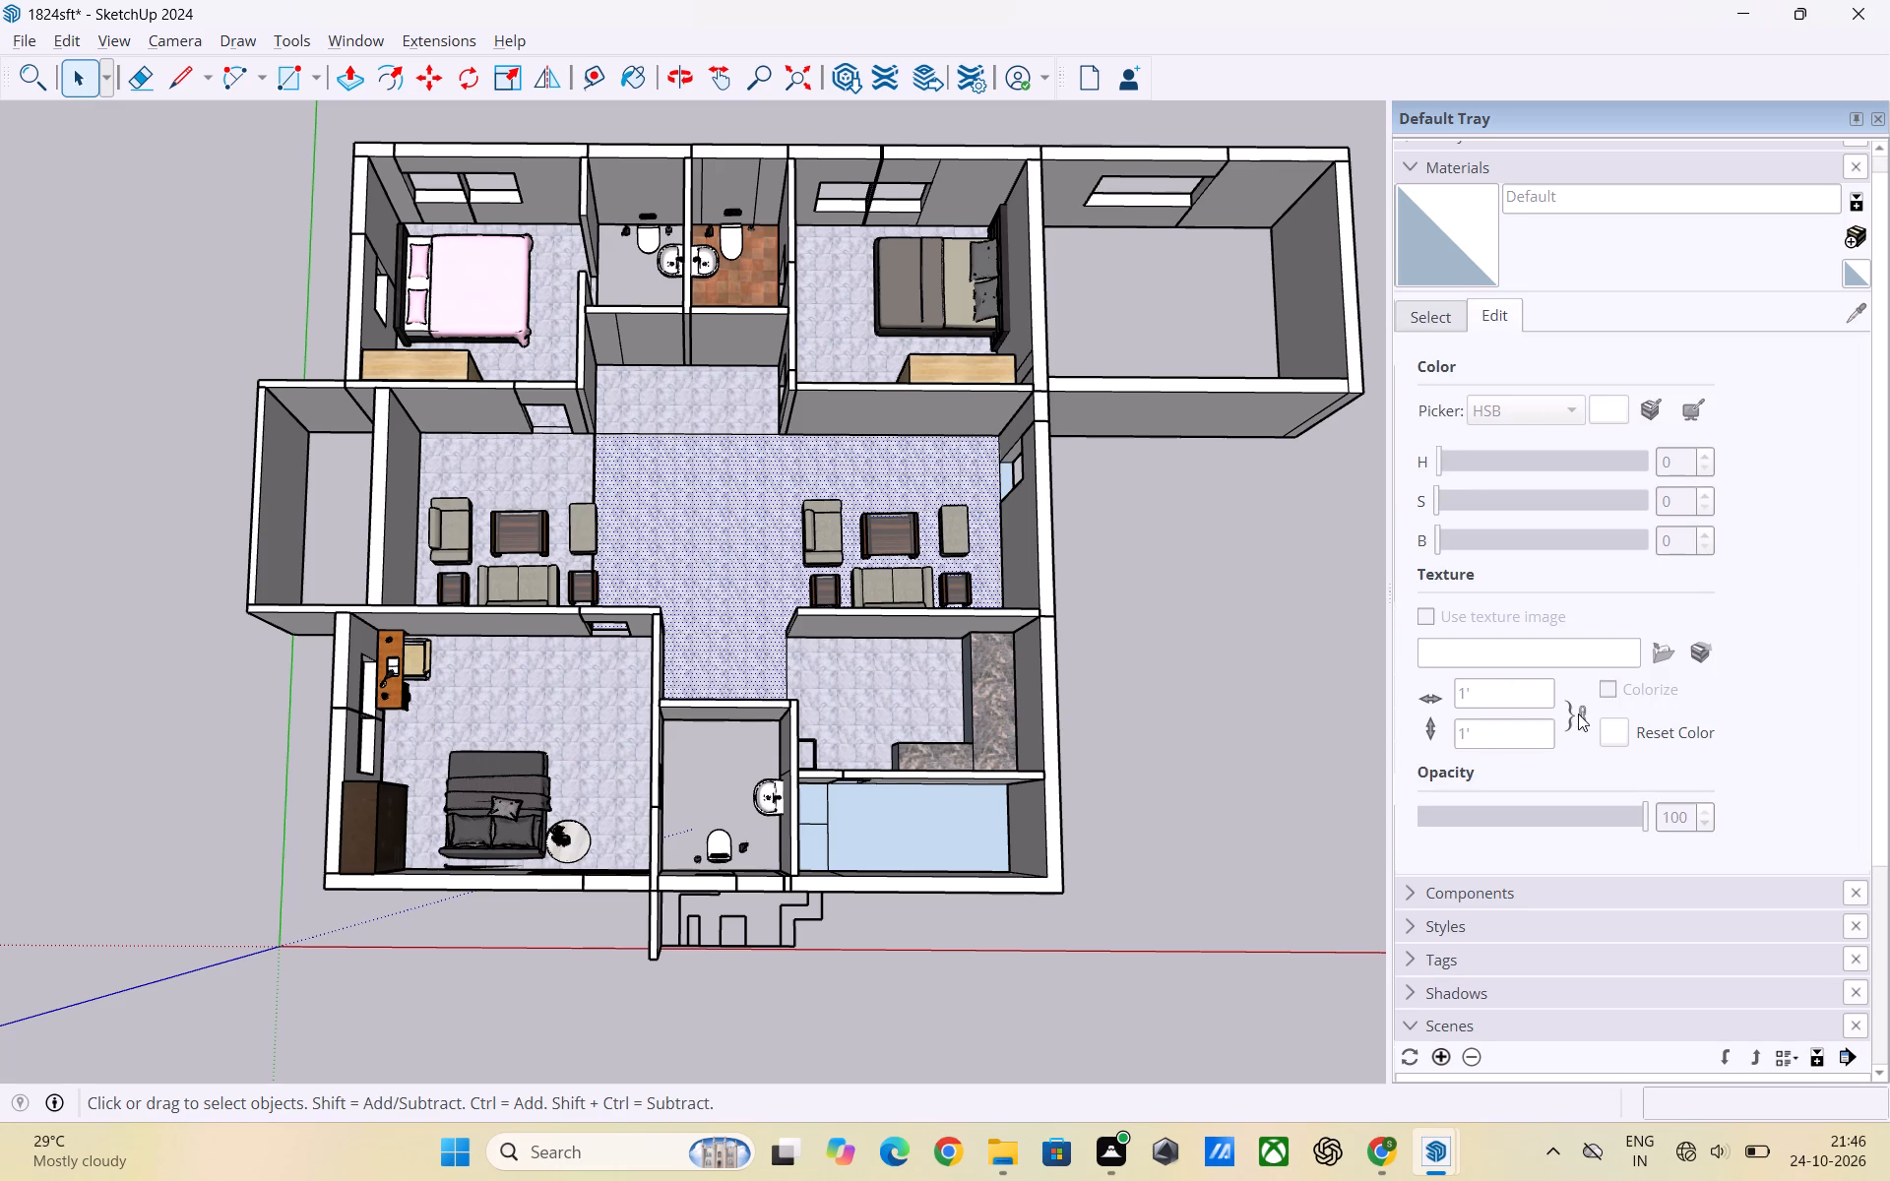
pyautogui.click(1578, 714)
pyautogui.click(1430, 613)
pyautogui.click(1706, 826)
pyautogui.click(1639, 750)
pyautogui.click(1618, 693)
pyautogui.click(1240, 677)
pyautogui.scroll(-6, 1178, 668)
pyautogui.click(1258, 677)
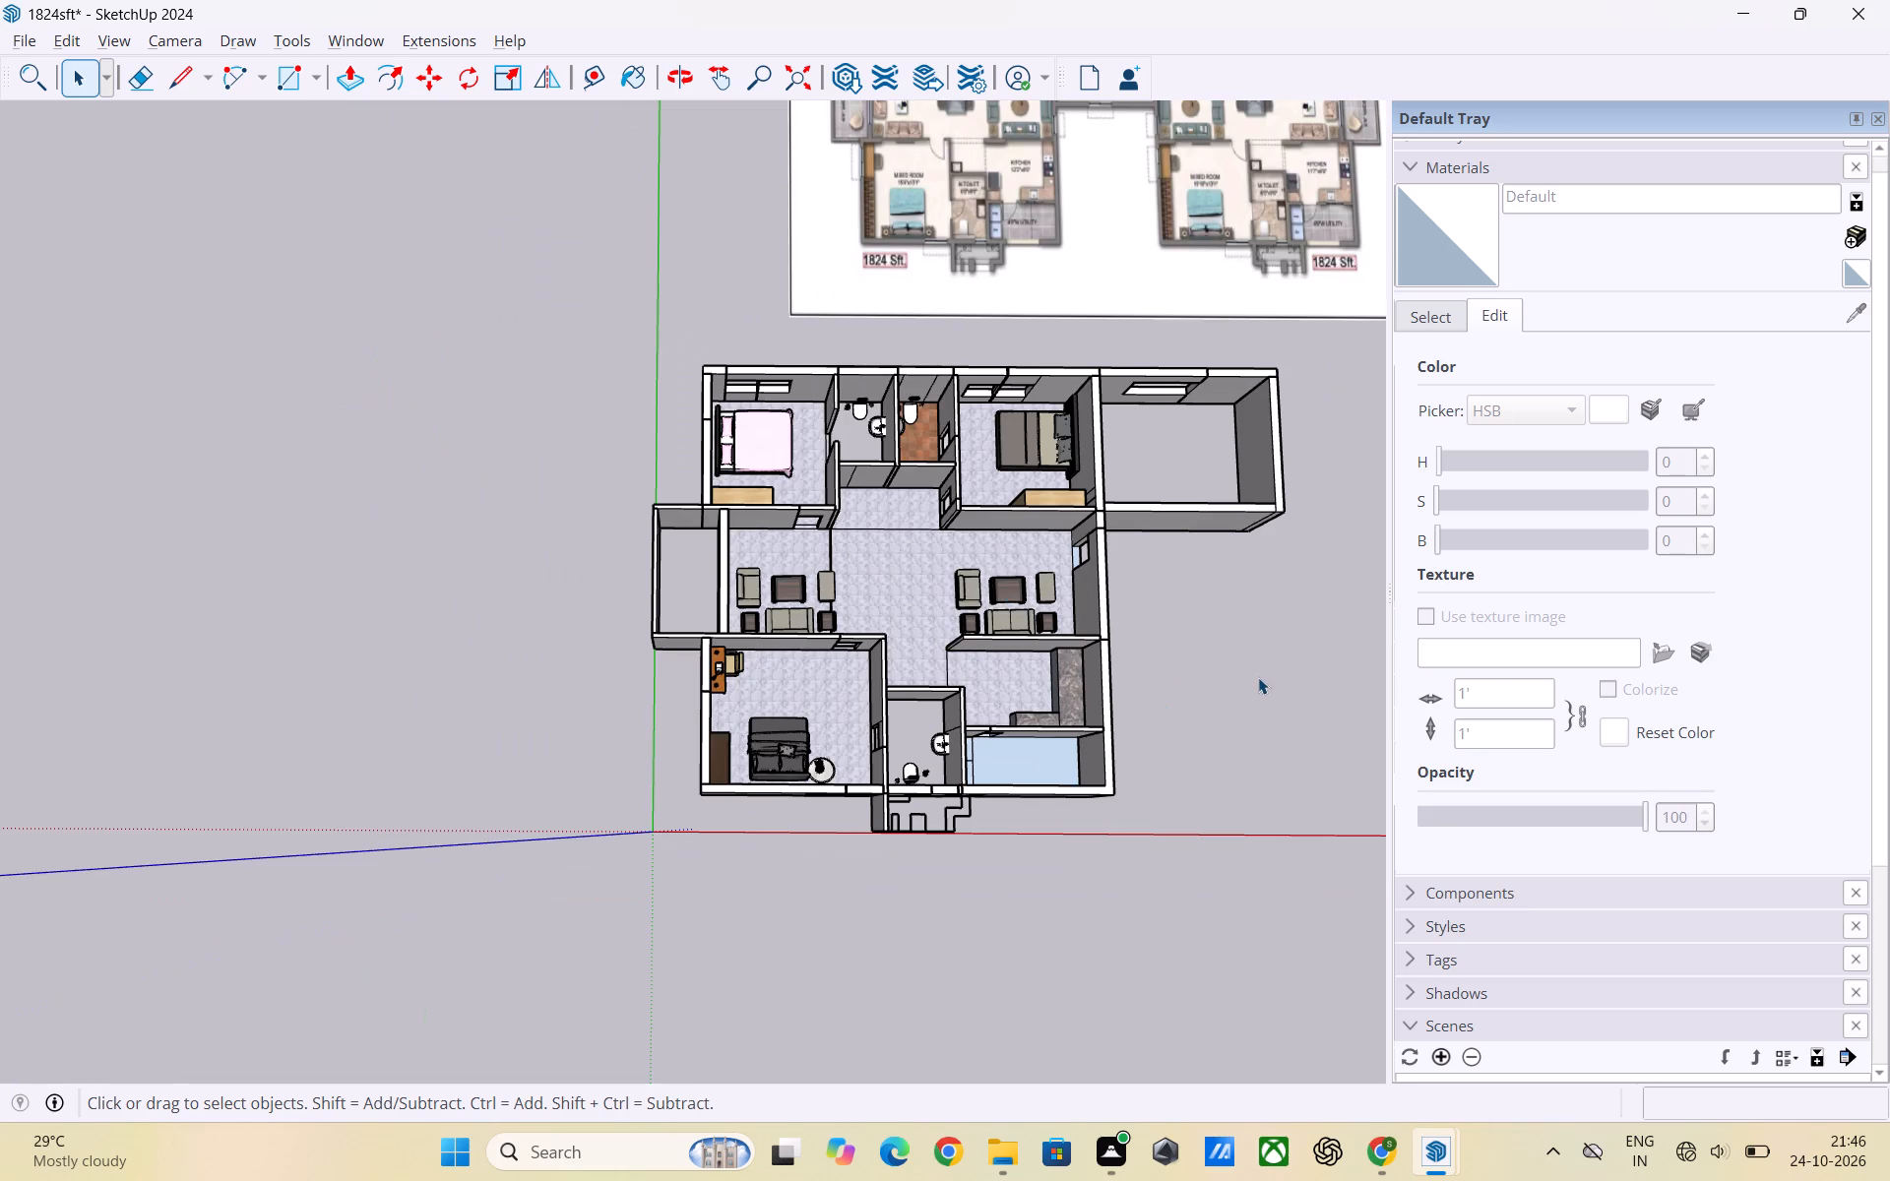
# Examine the tiled floors throughout the apartment, including the kitchen, the utility room beside it and the bathrooms.
pyautogui.scroll(6, 1181, 534)
pyautogui.scroll(-2, 824, 539)
pyautogui.moveTo(897, 614); pyautogui.dragTo(982, 520, button='middle')
pyautogui.scroll(2, 974, 599)
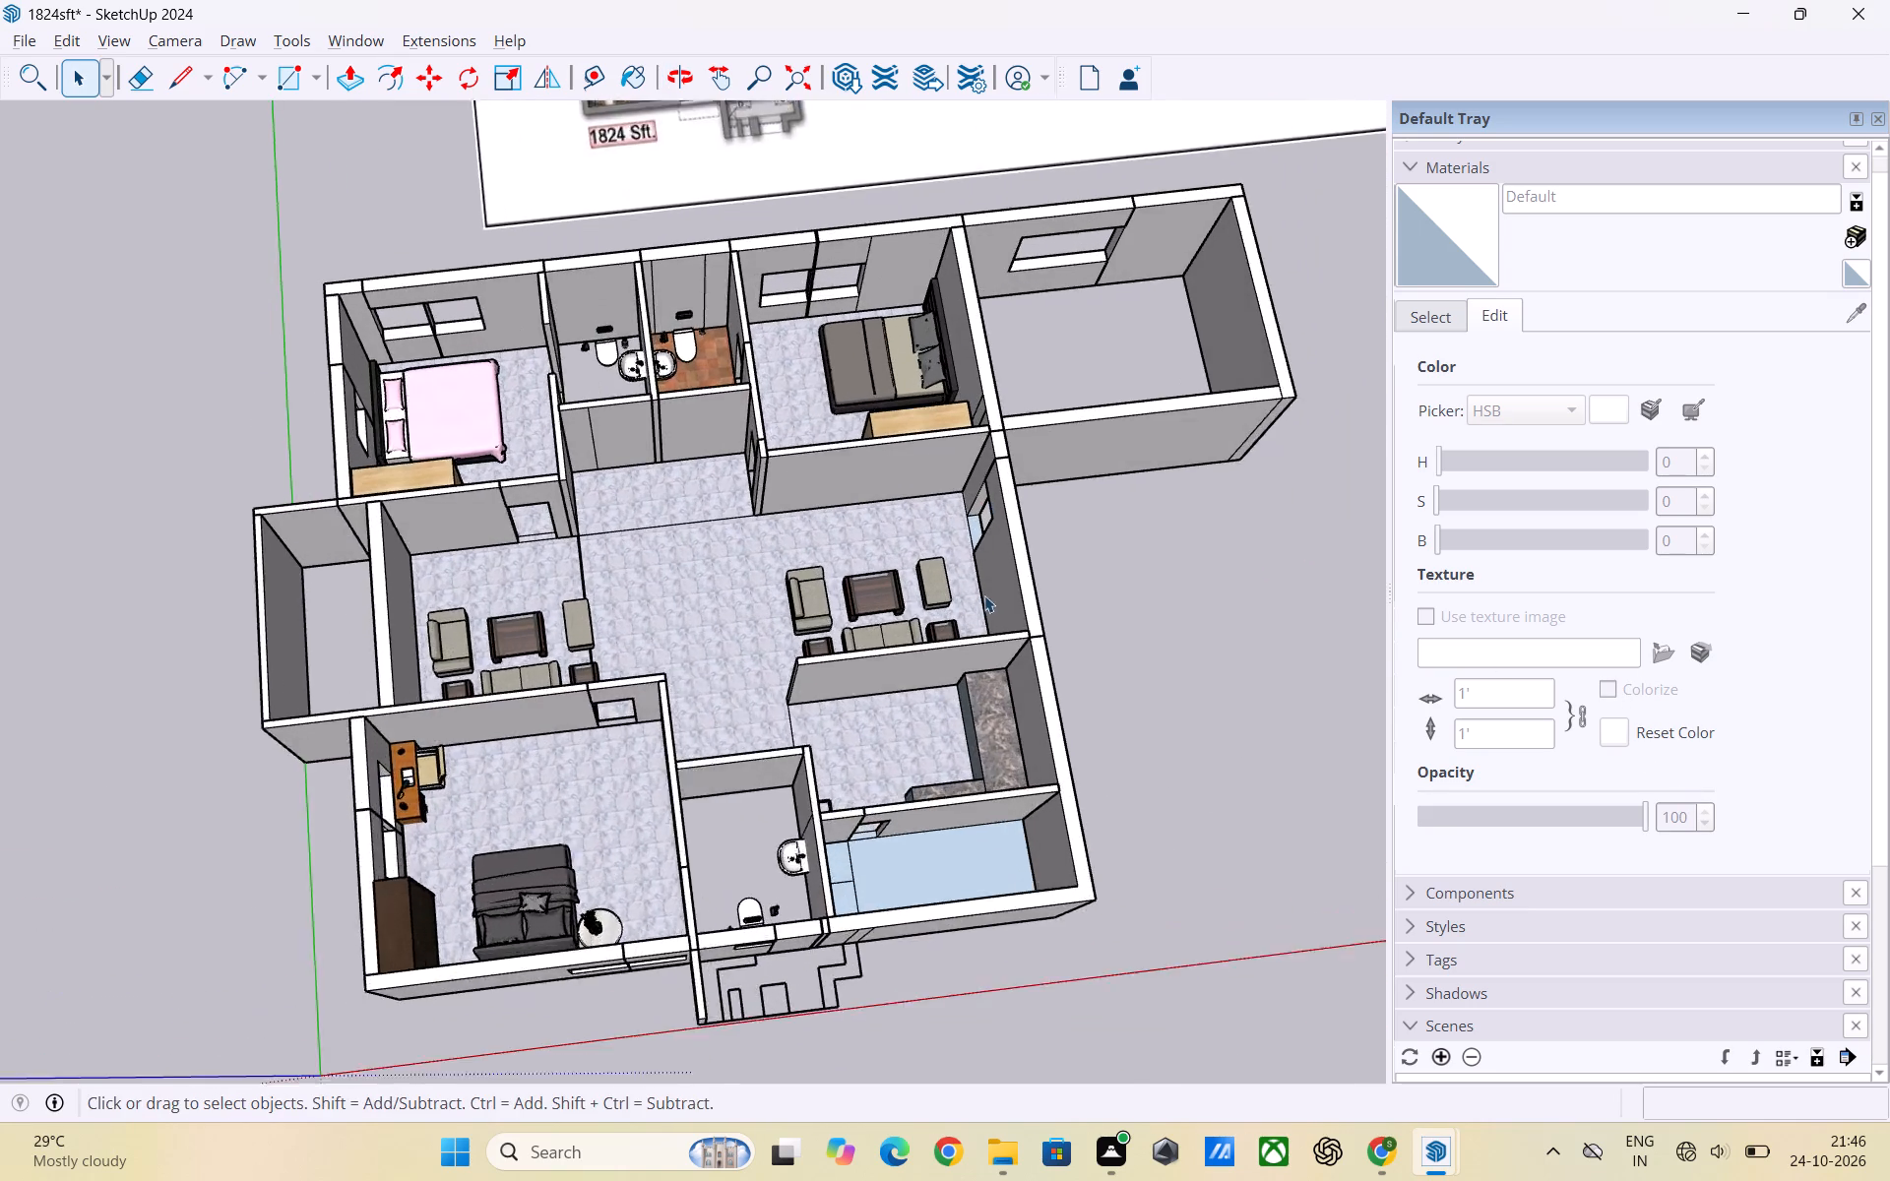
pyautogui.scroll(1, 984, 595)
pyautogui.moveTo(1040, 660); pyautogui.dragTo(1053, 639, button='middle')
pyautogui.scroll(2, 1043, 657)
pyautogui.scroll(-6, 655, 612)
pyautogui.moveTo(778, 724); pyautogui.dragTo(759, 850, button='middle')
pyautogui.scroll(-1, 775, 760)
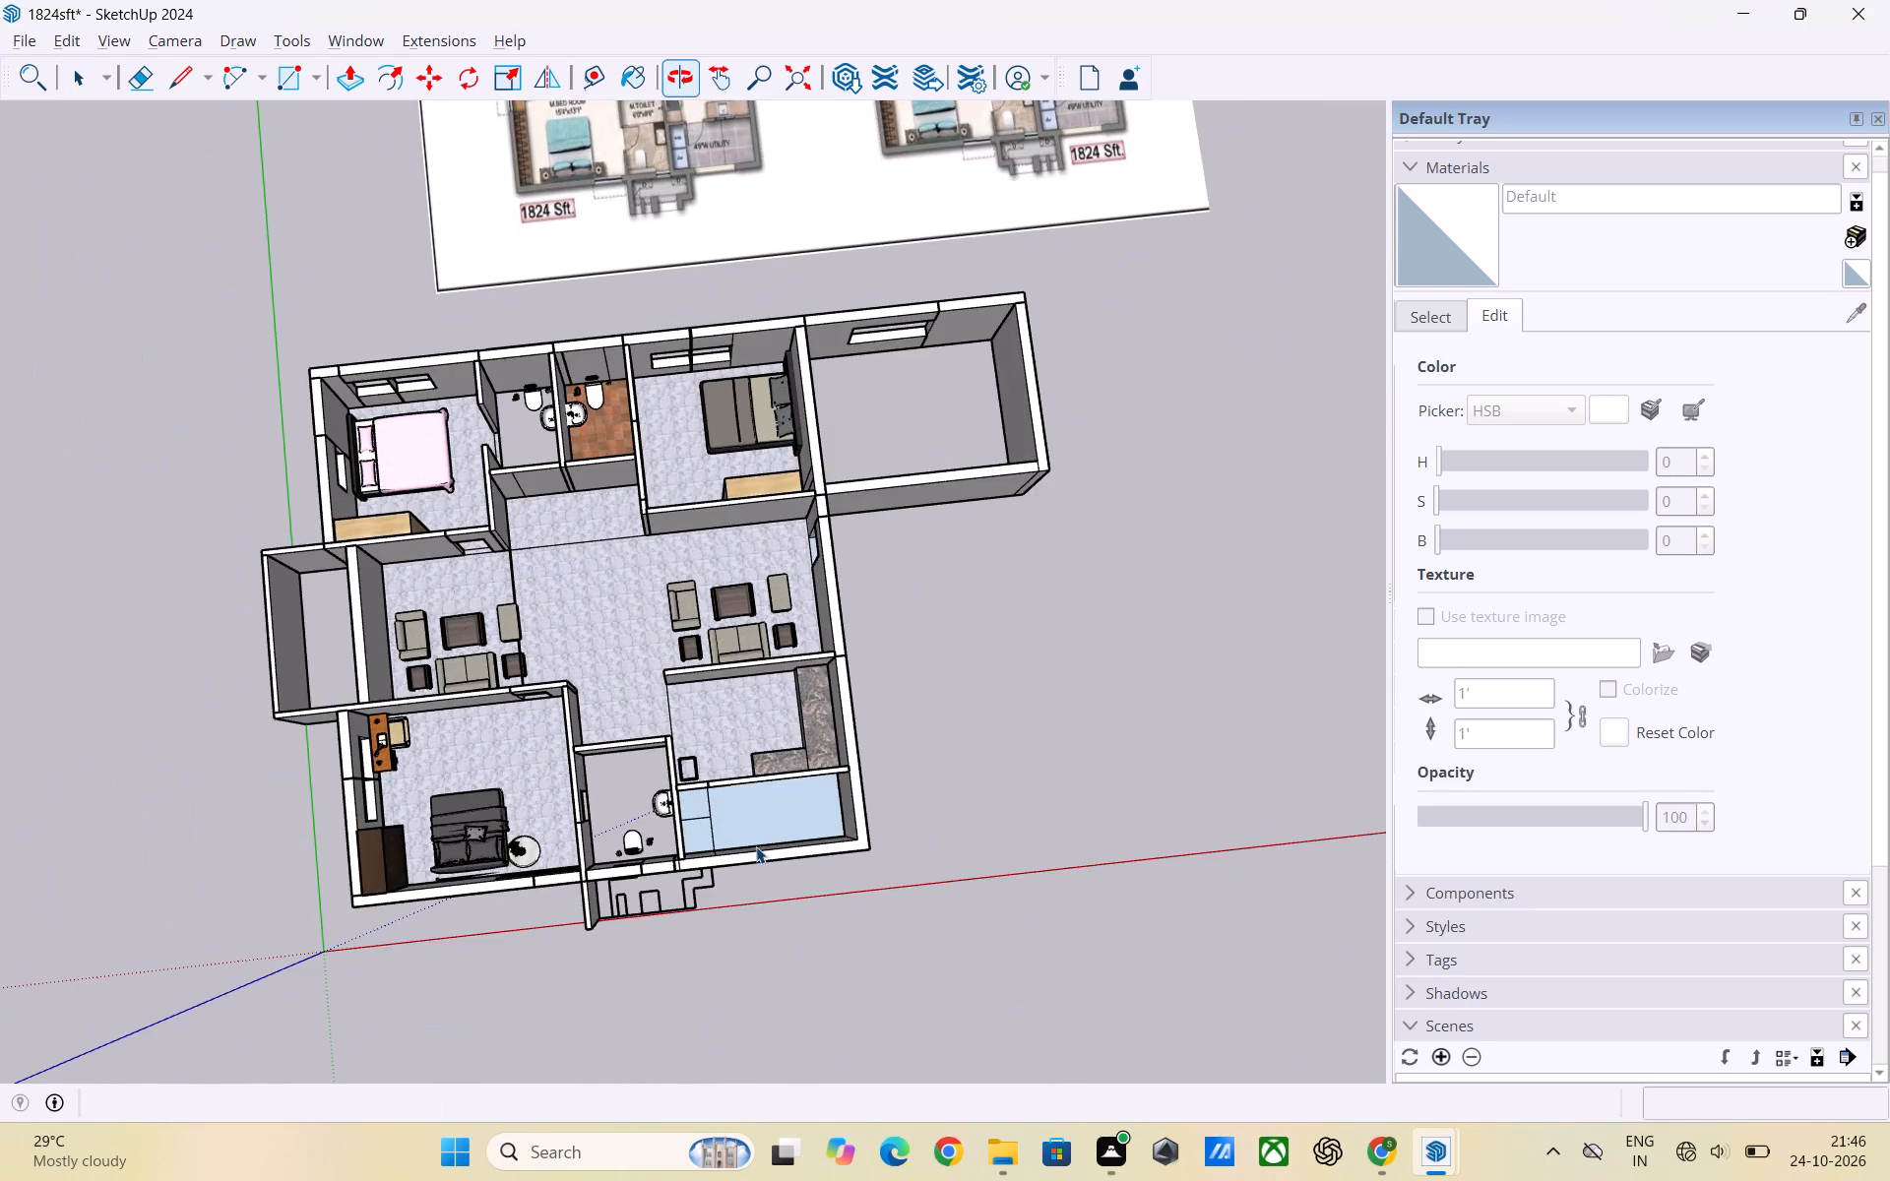
pyautogui.scroll(5, 755, 782)
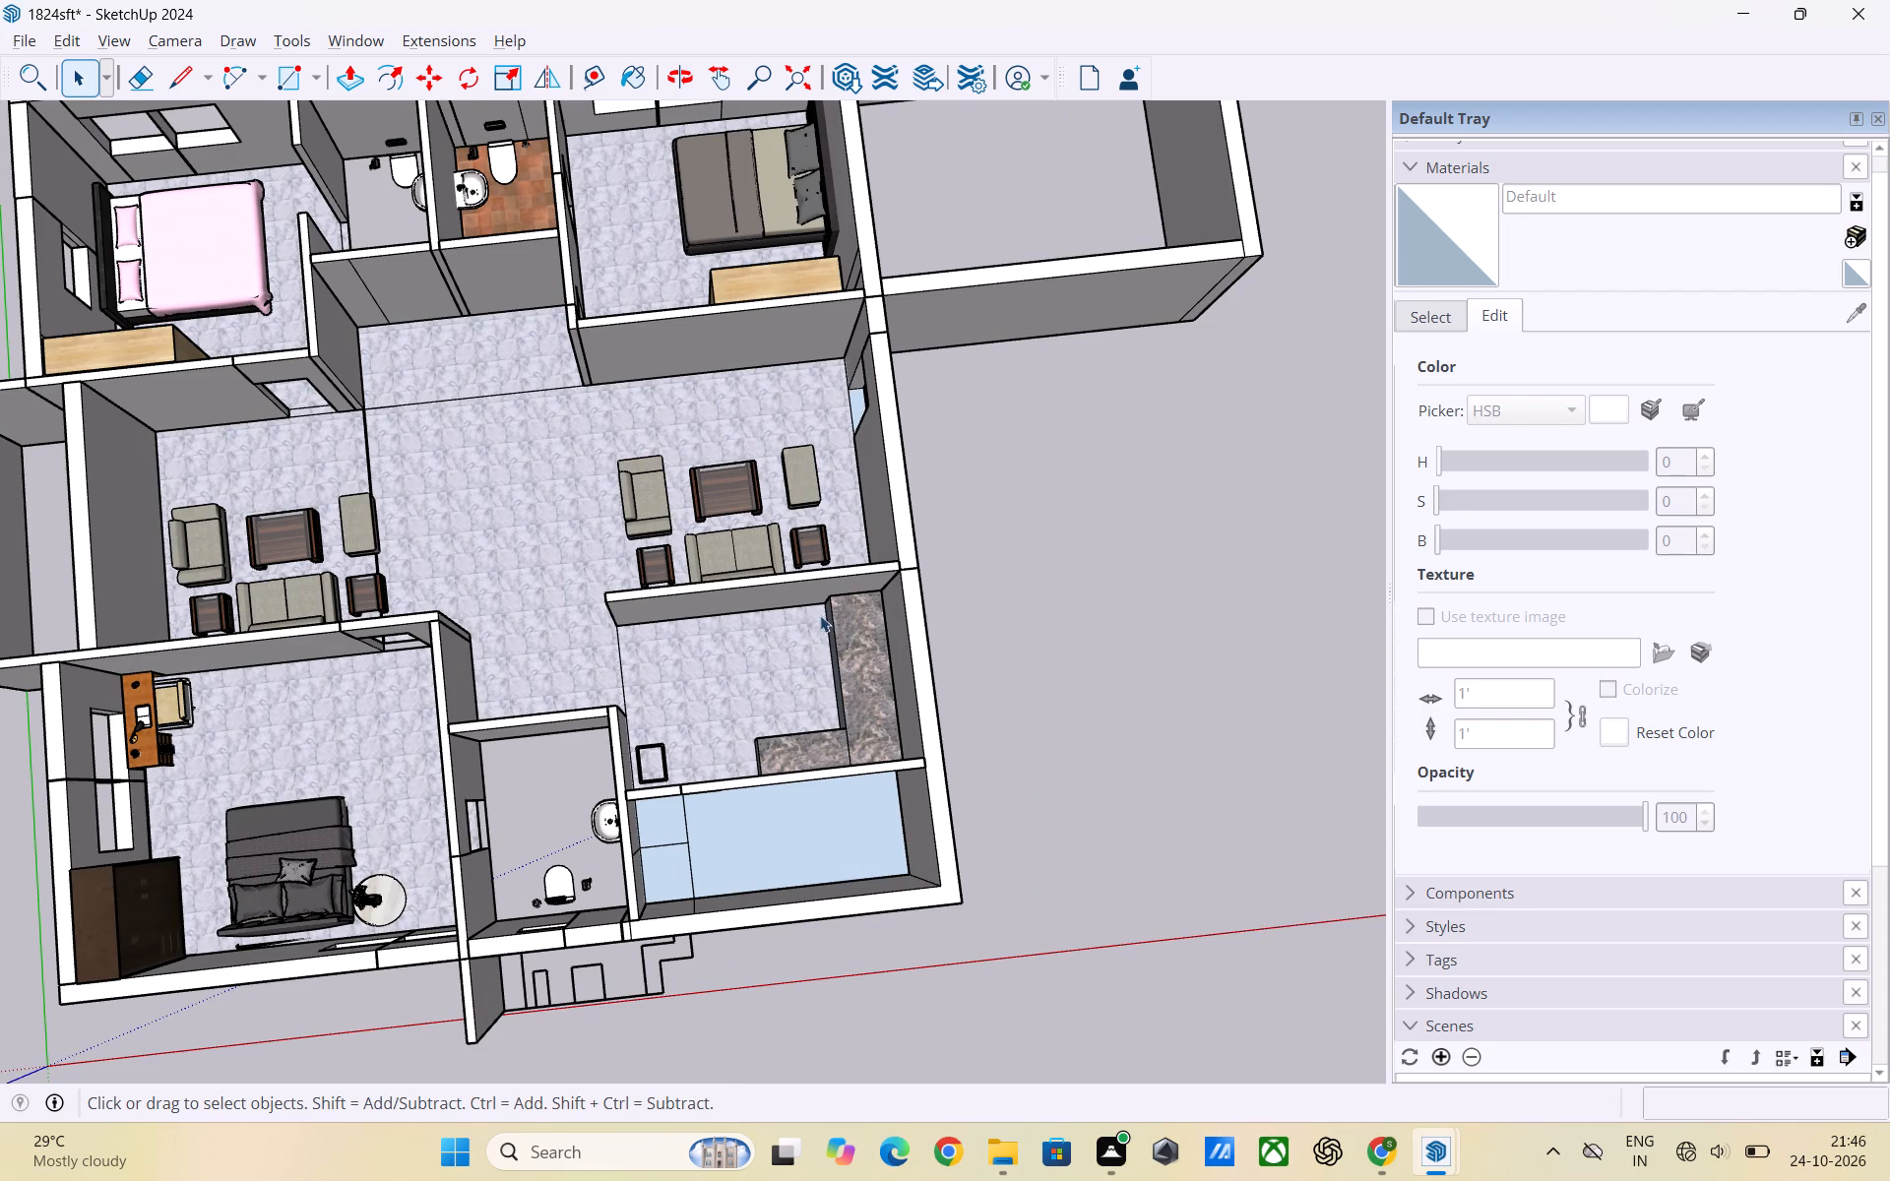
pyautogui.scroll(-1, 734, 817)
pyautogui.moveTo(734, 817); pyautogui.dragTo(702, 814, button='middle')
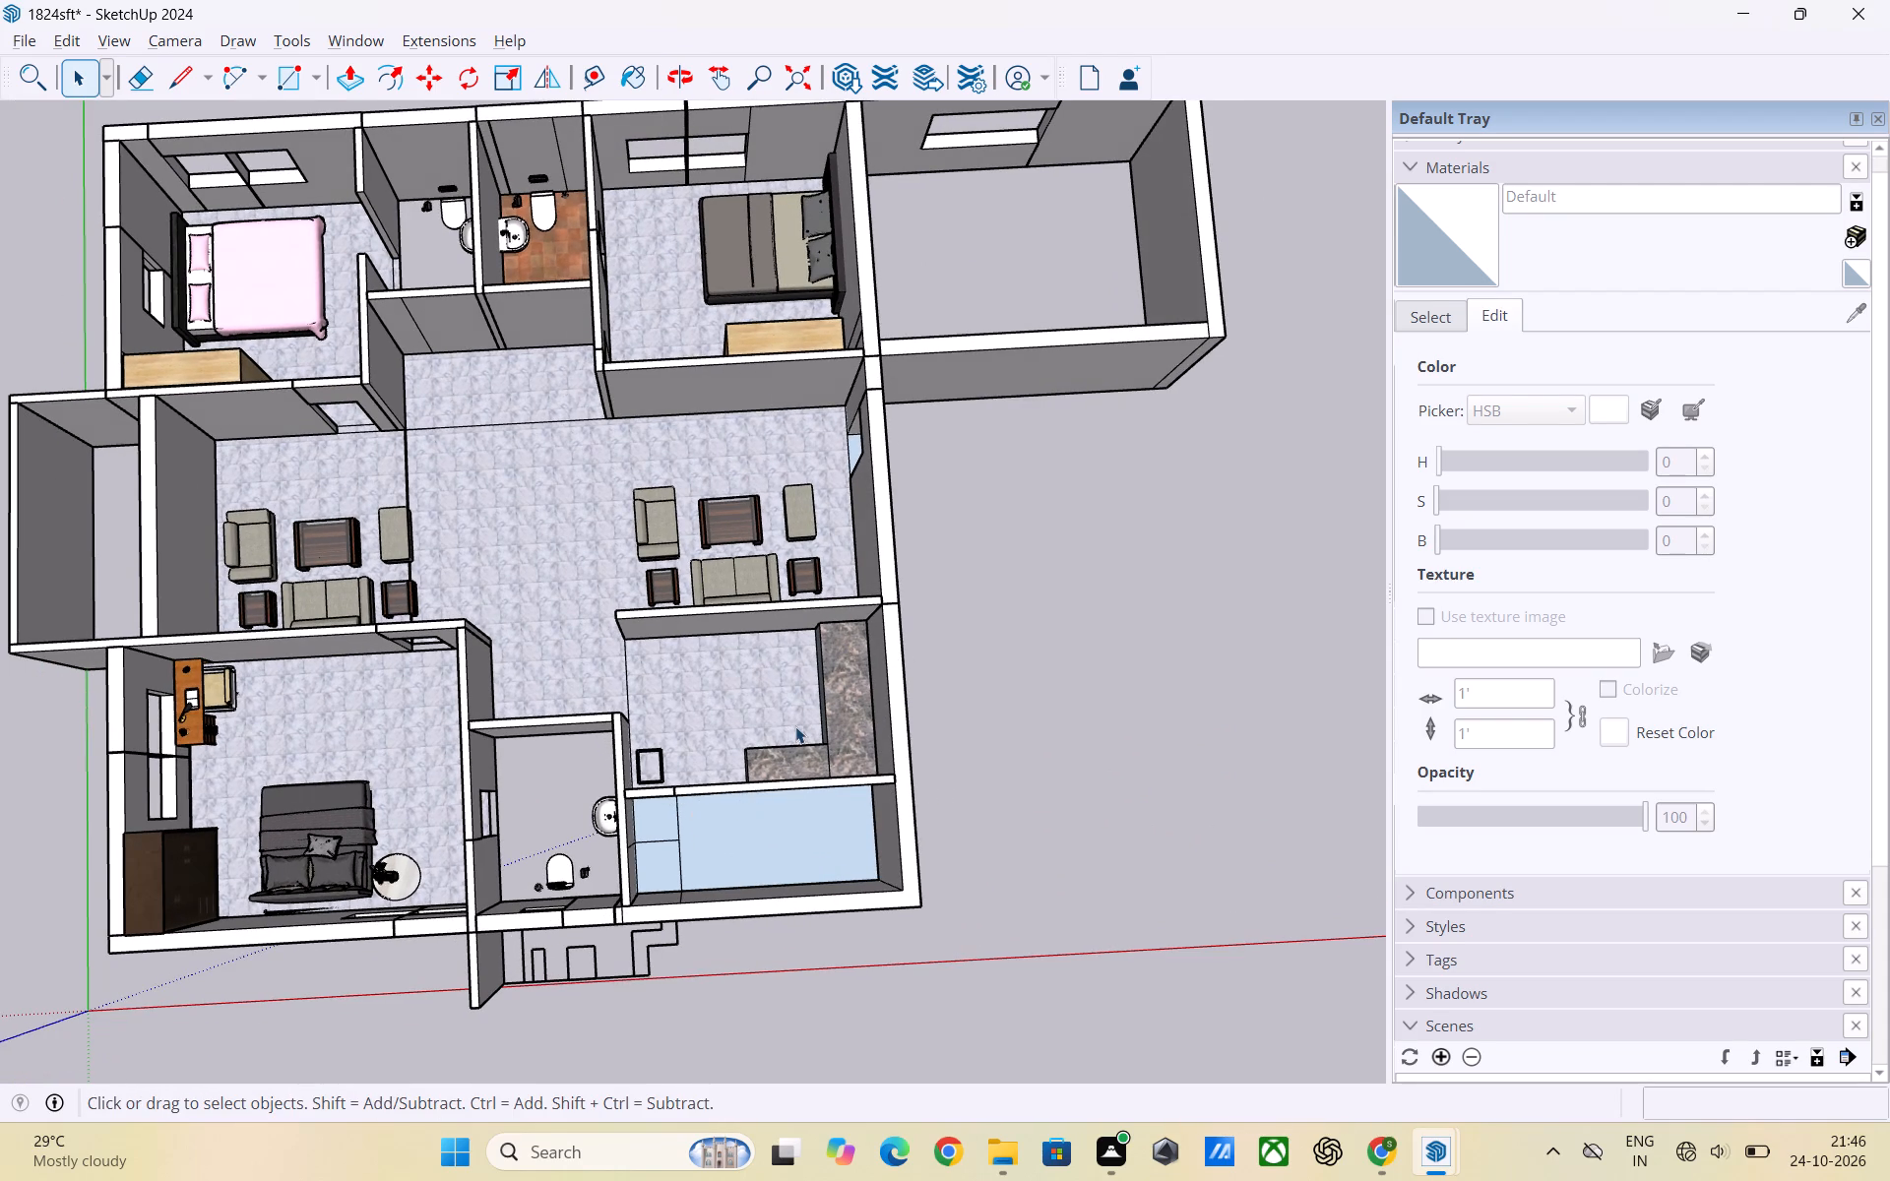
pyautogui.scroll(-2, 803, 753)
pyautogui.scroll(4, 566, 983)
pyautogui.moveTo(772, 928); pyautogui.dragTo(775, 873, button='middle')
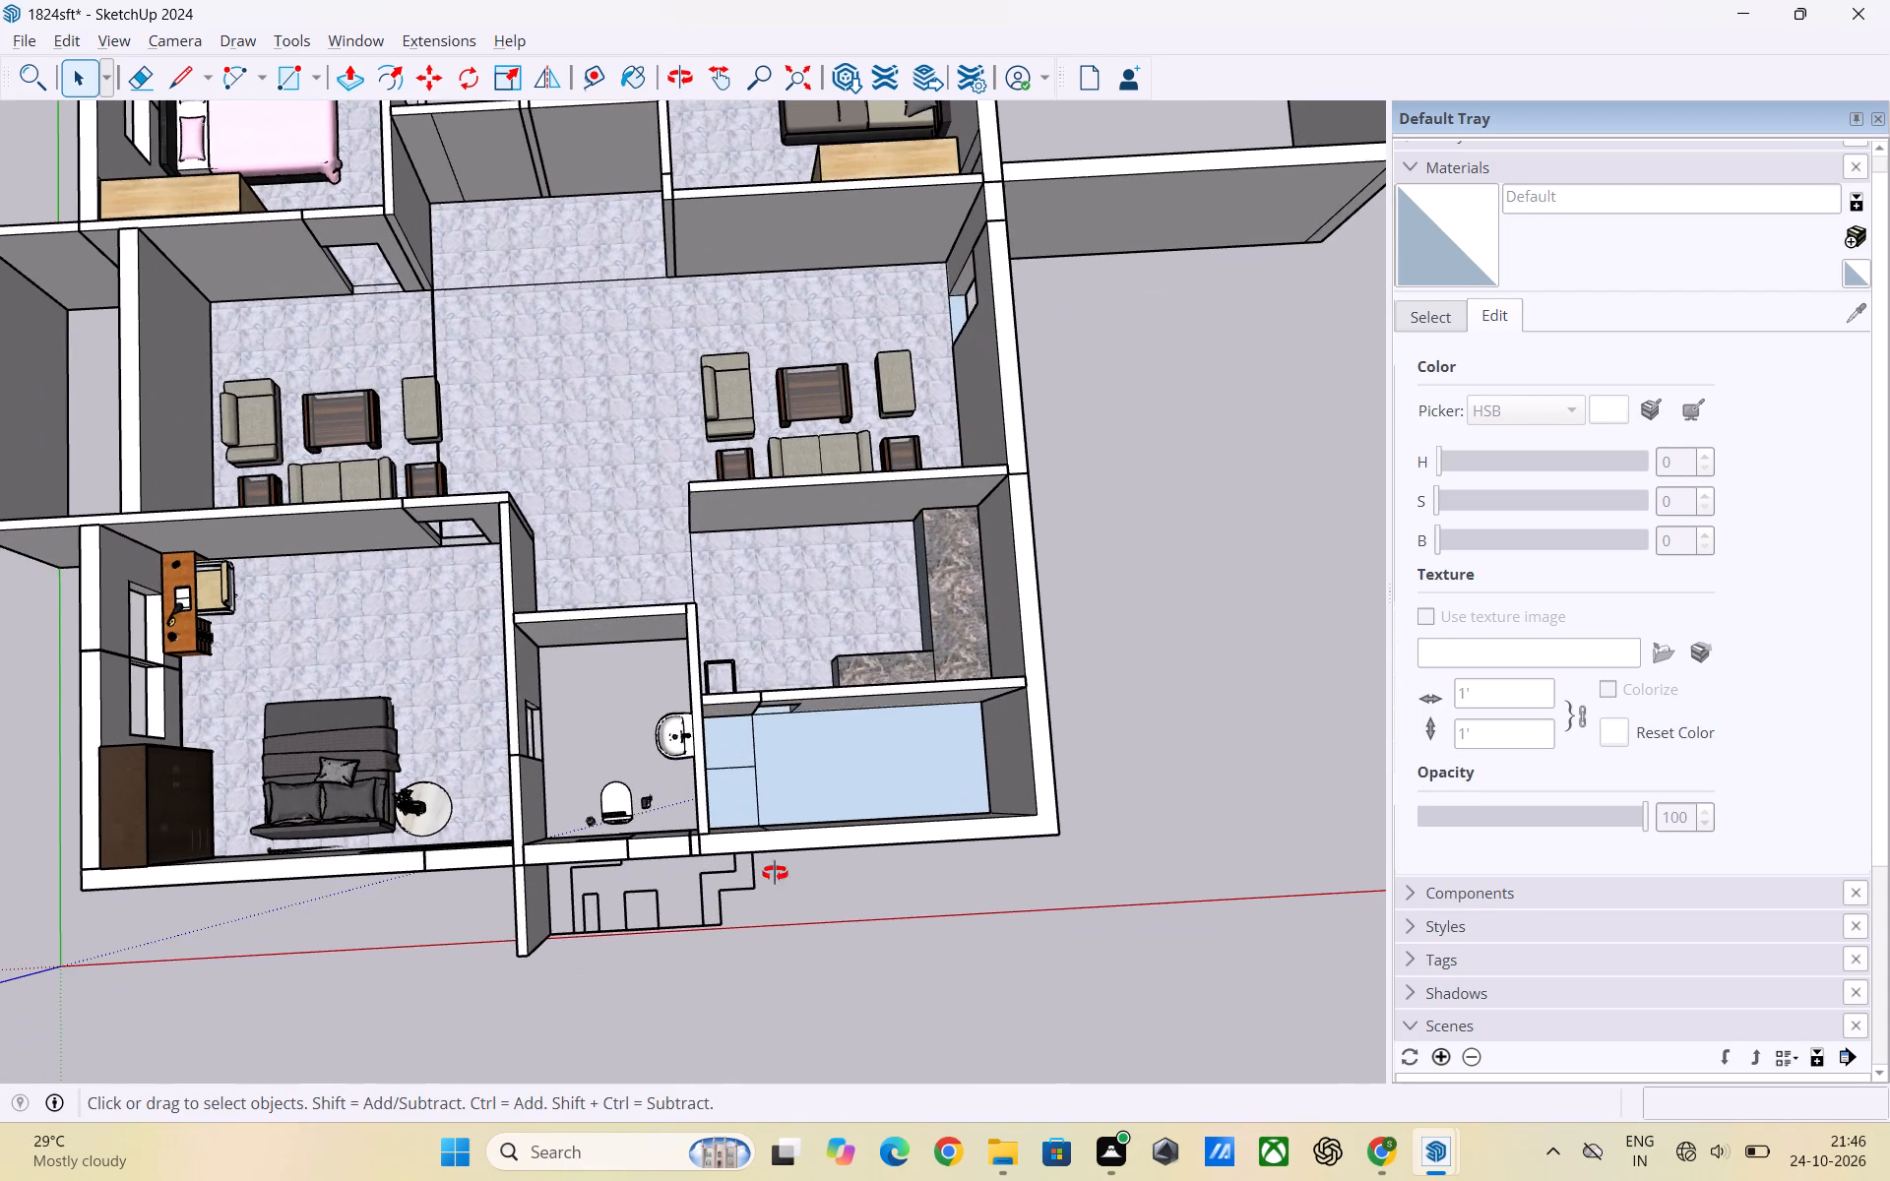
pyautogui.moveTo(775, 873); pyautogui.dragTo(787, 825, button='middle')
pyautogui.scroll(-6, 794, 853)
pyautogui.moveTo(724, 851); pyautogui.dragTo(740, 940, button='middle')
pyautogui.scroll(-1, 724, 851)
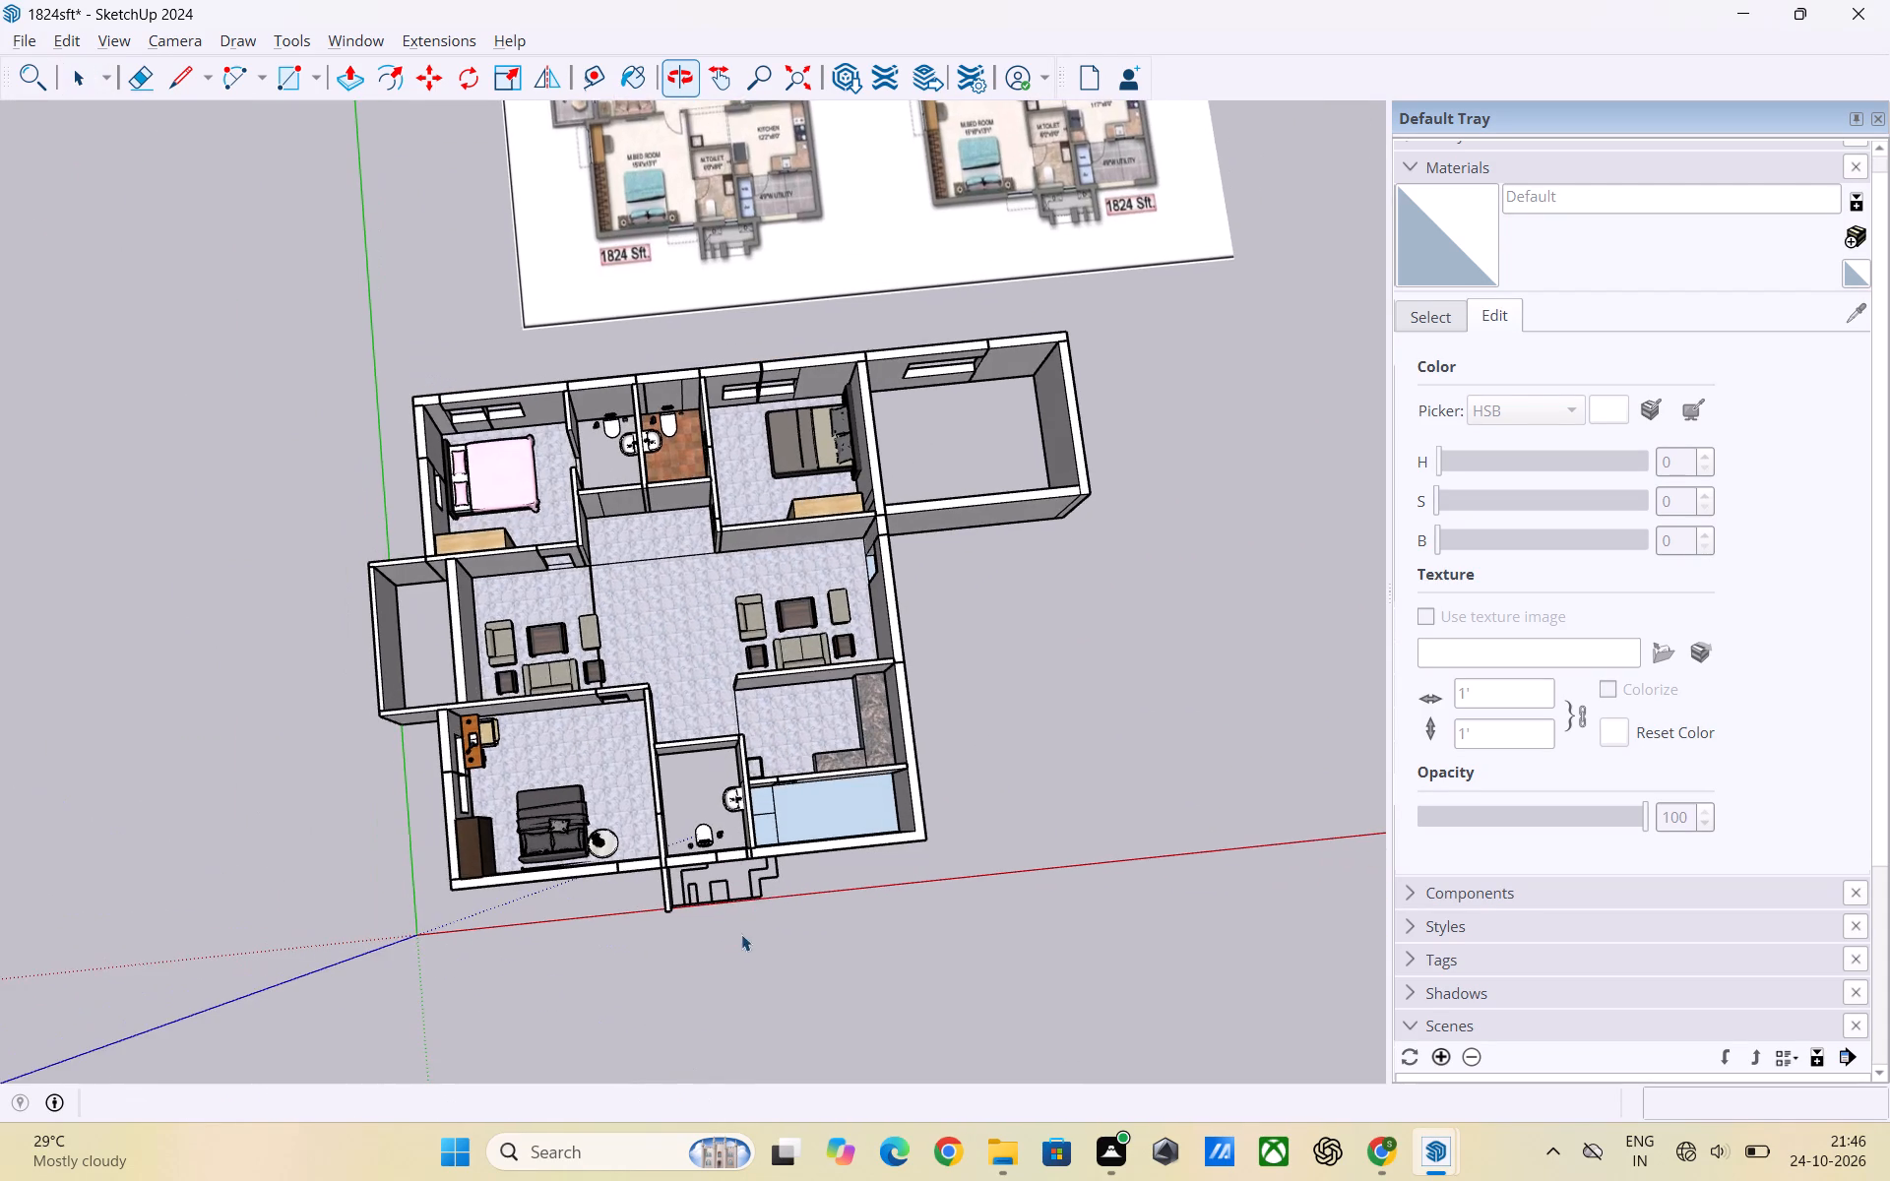
pyautogui.scroll(2, 819, 870)
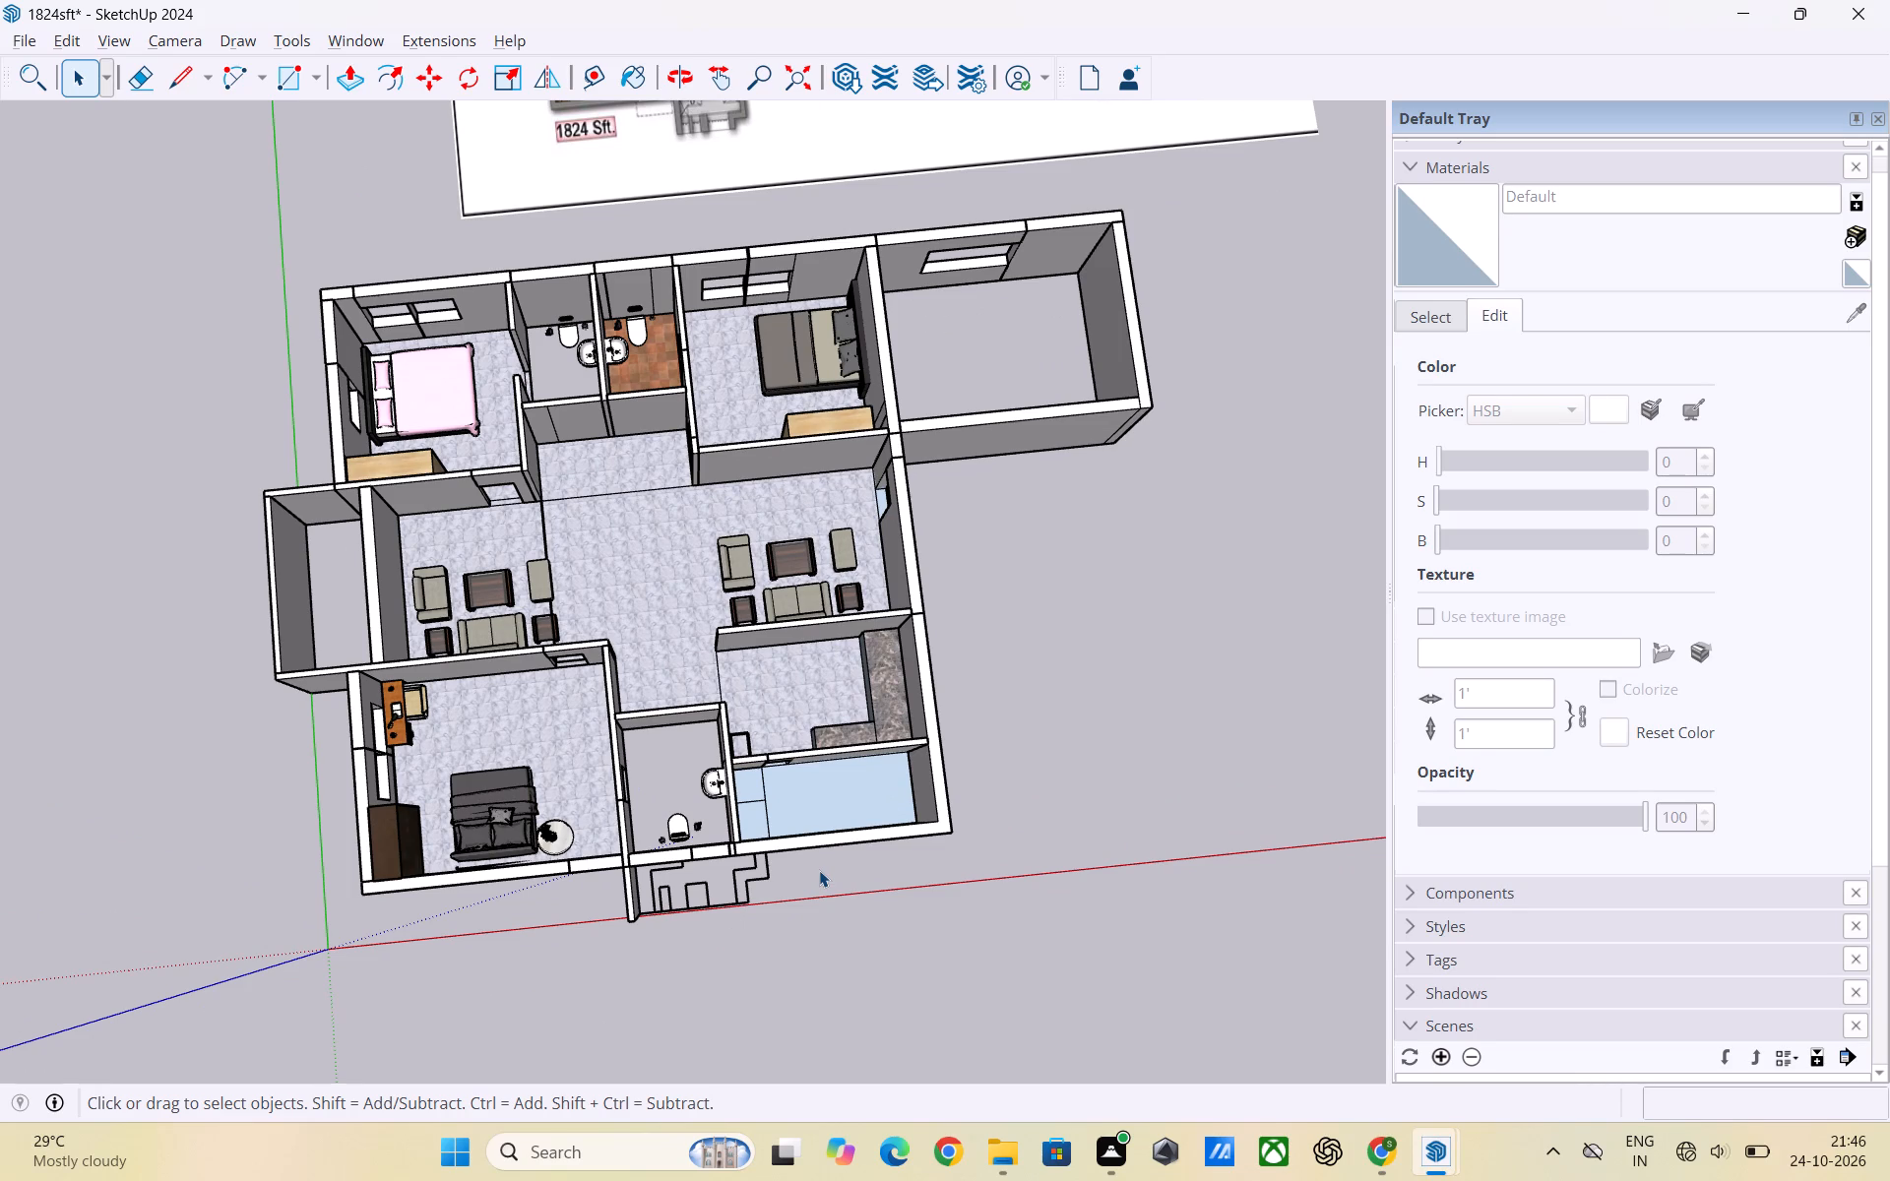
pyautogui.scroll(-3, 819, 870)
pyautogui.moveTo(819, 870); pyautogui.dragTo(789, 873, button='middle')
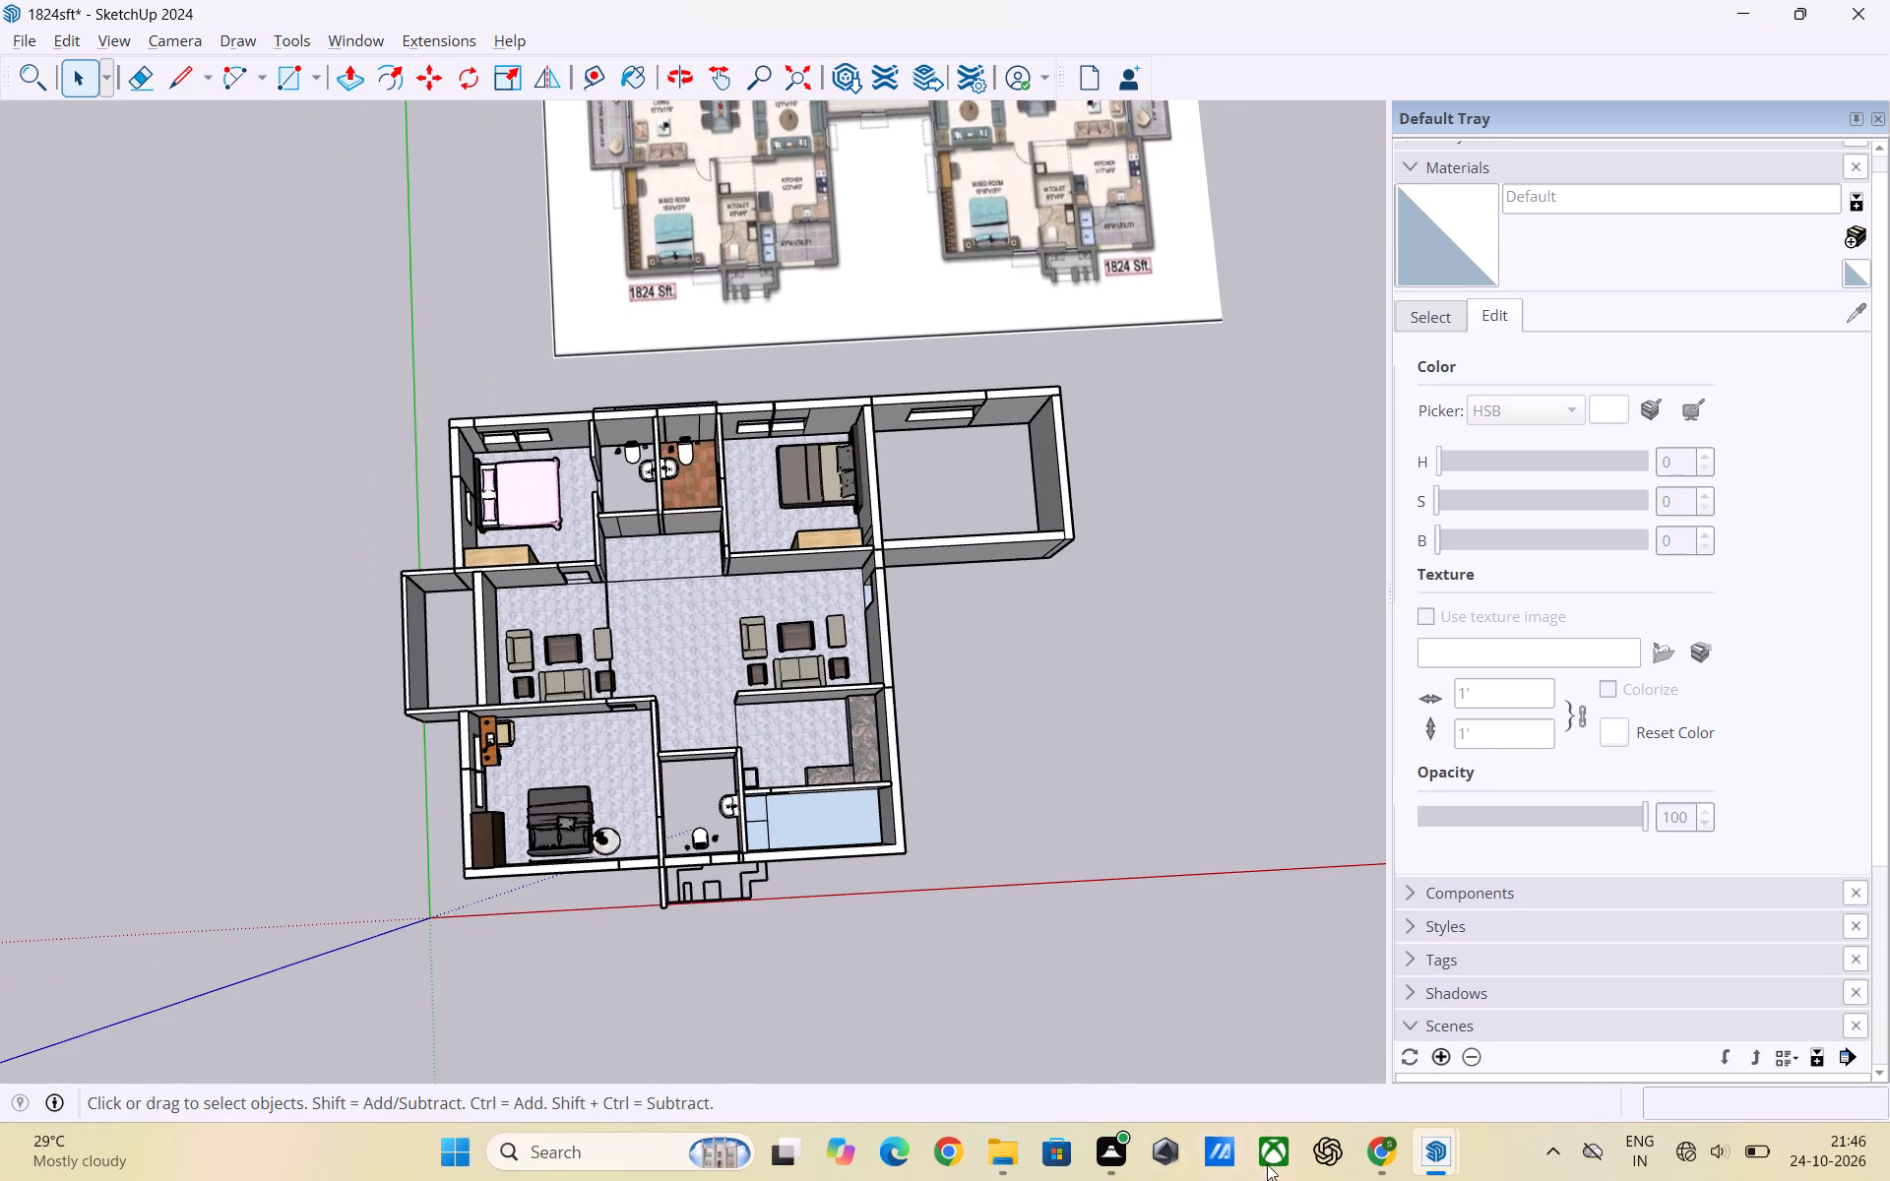
# Switch to the 1601 SFT model and copy the double-bowl sink from its kitchen counter.
pyautogui.click(1464, 1154)
pyautogui.click(1437, 1157)
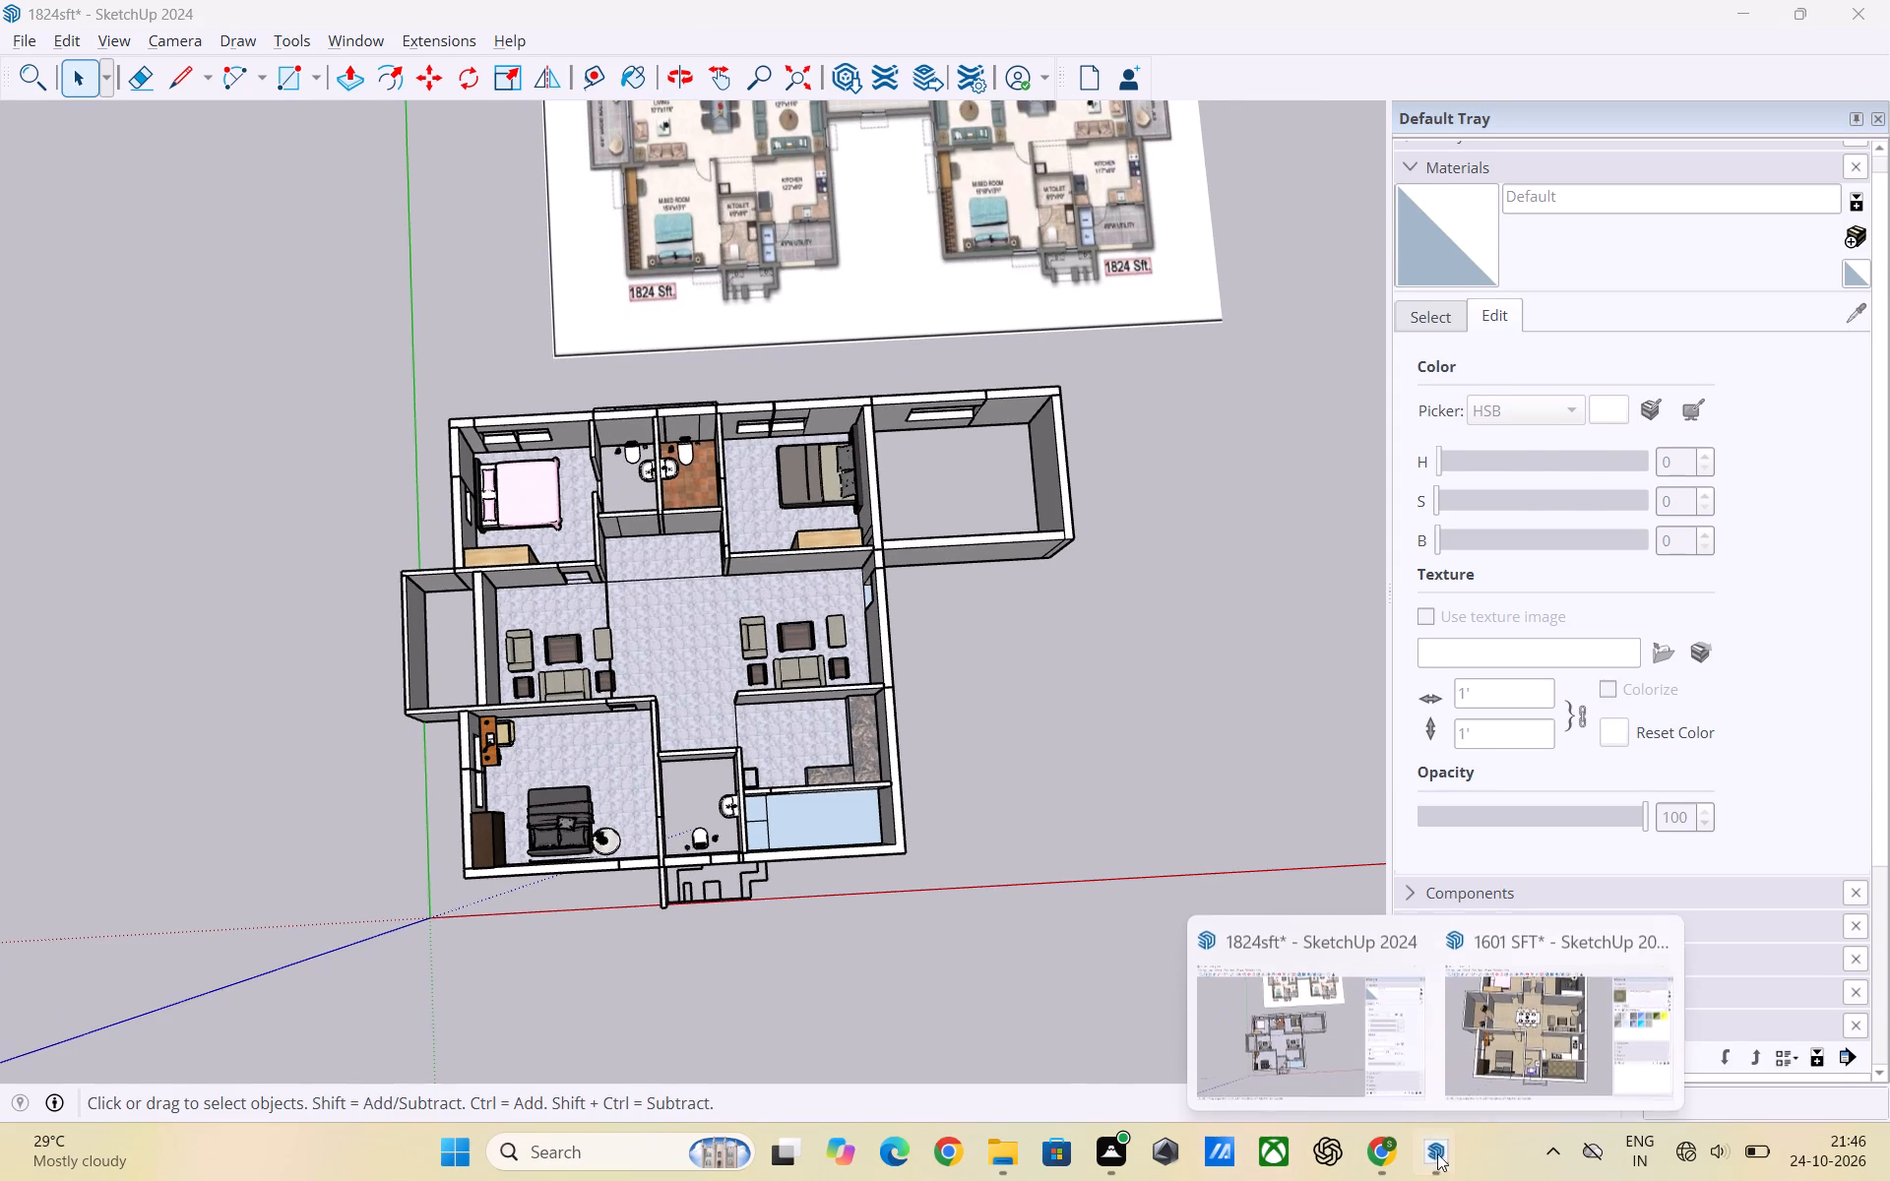
pyautogui.click(1505, 1005)
pyautogui.scroll(-2, 976, 875)
pyautogui.scroll(6, 1034, 751)
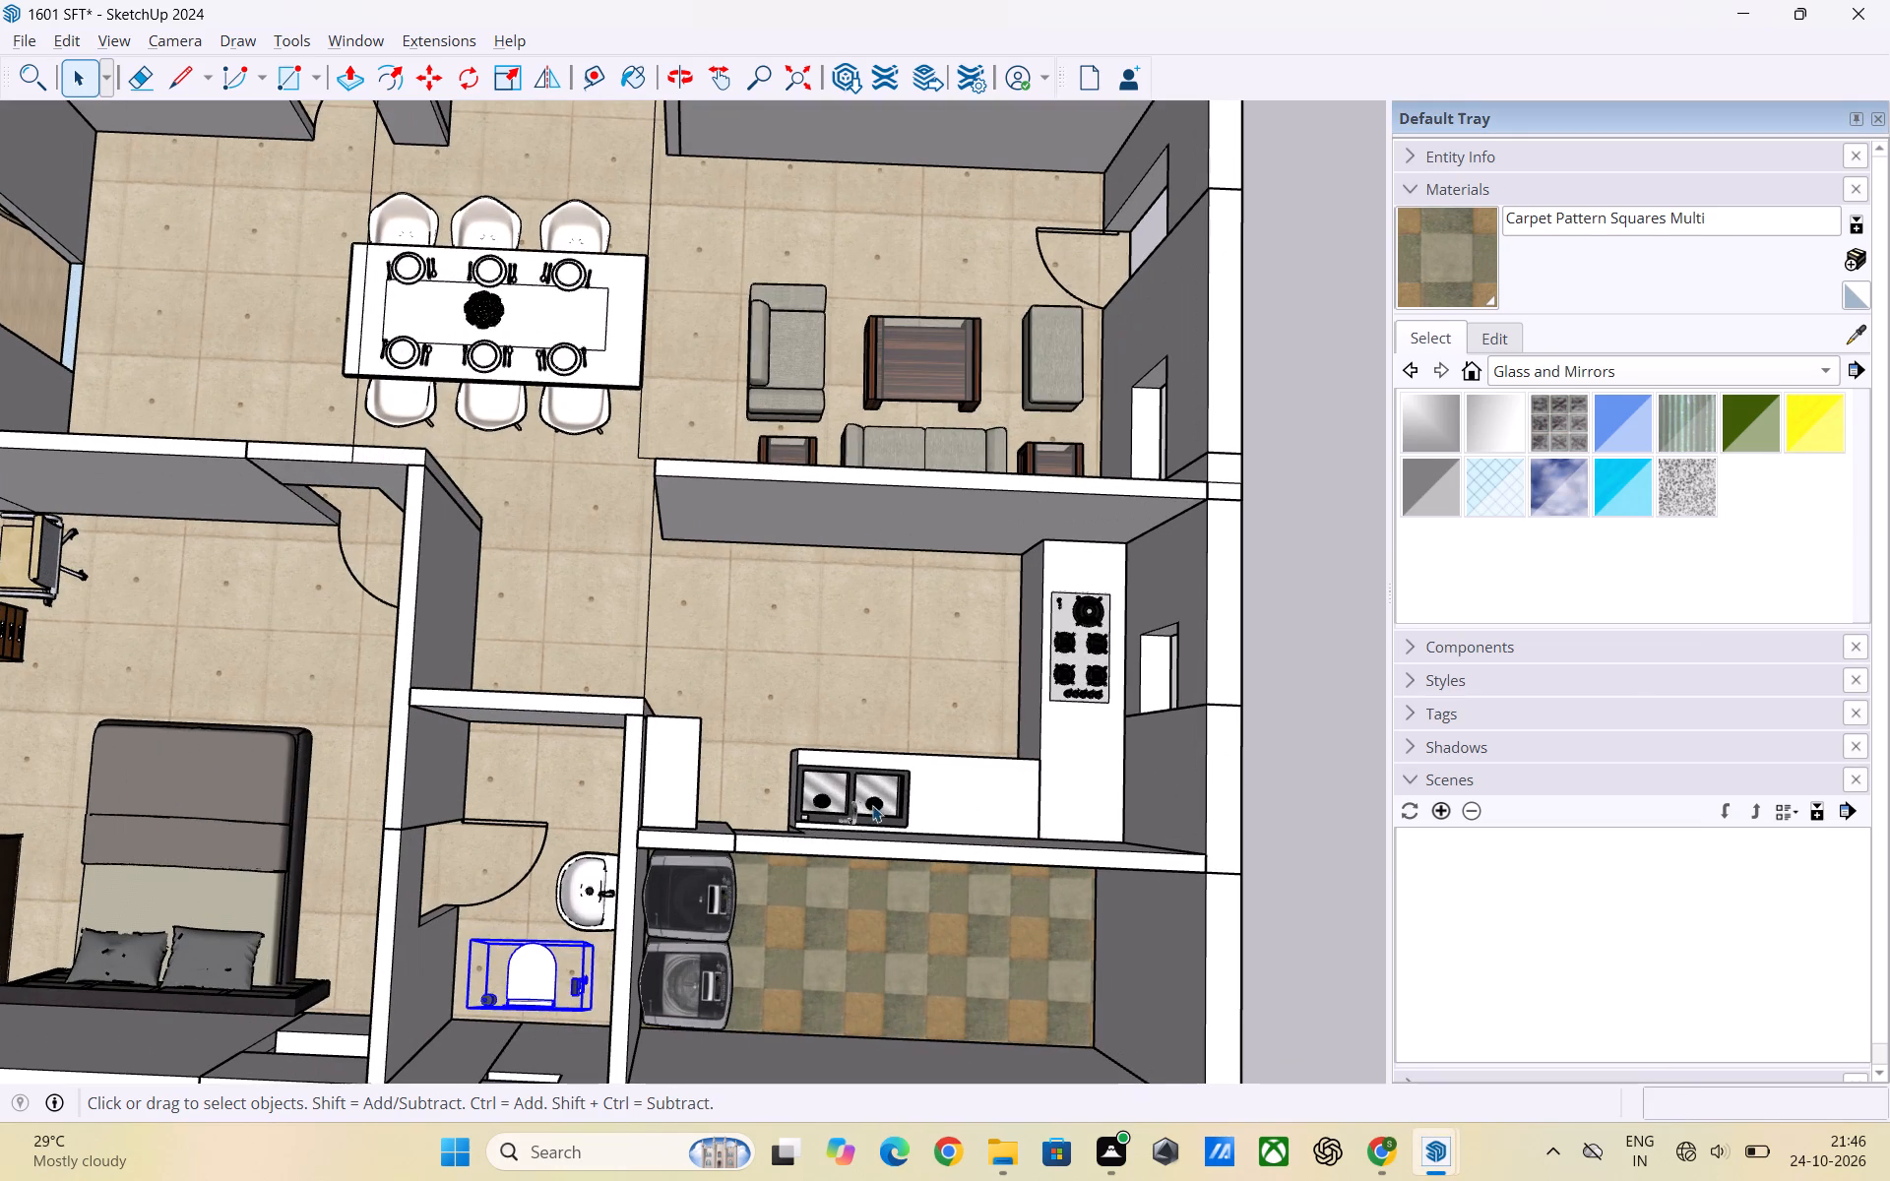
pyautogui.click(870, 796)
pyautogui.hotkey('ctrl', 'c')
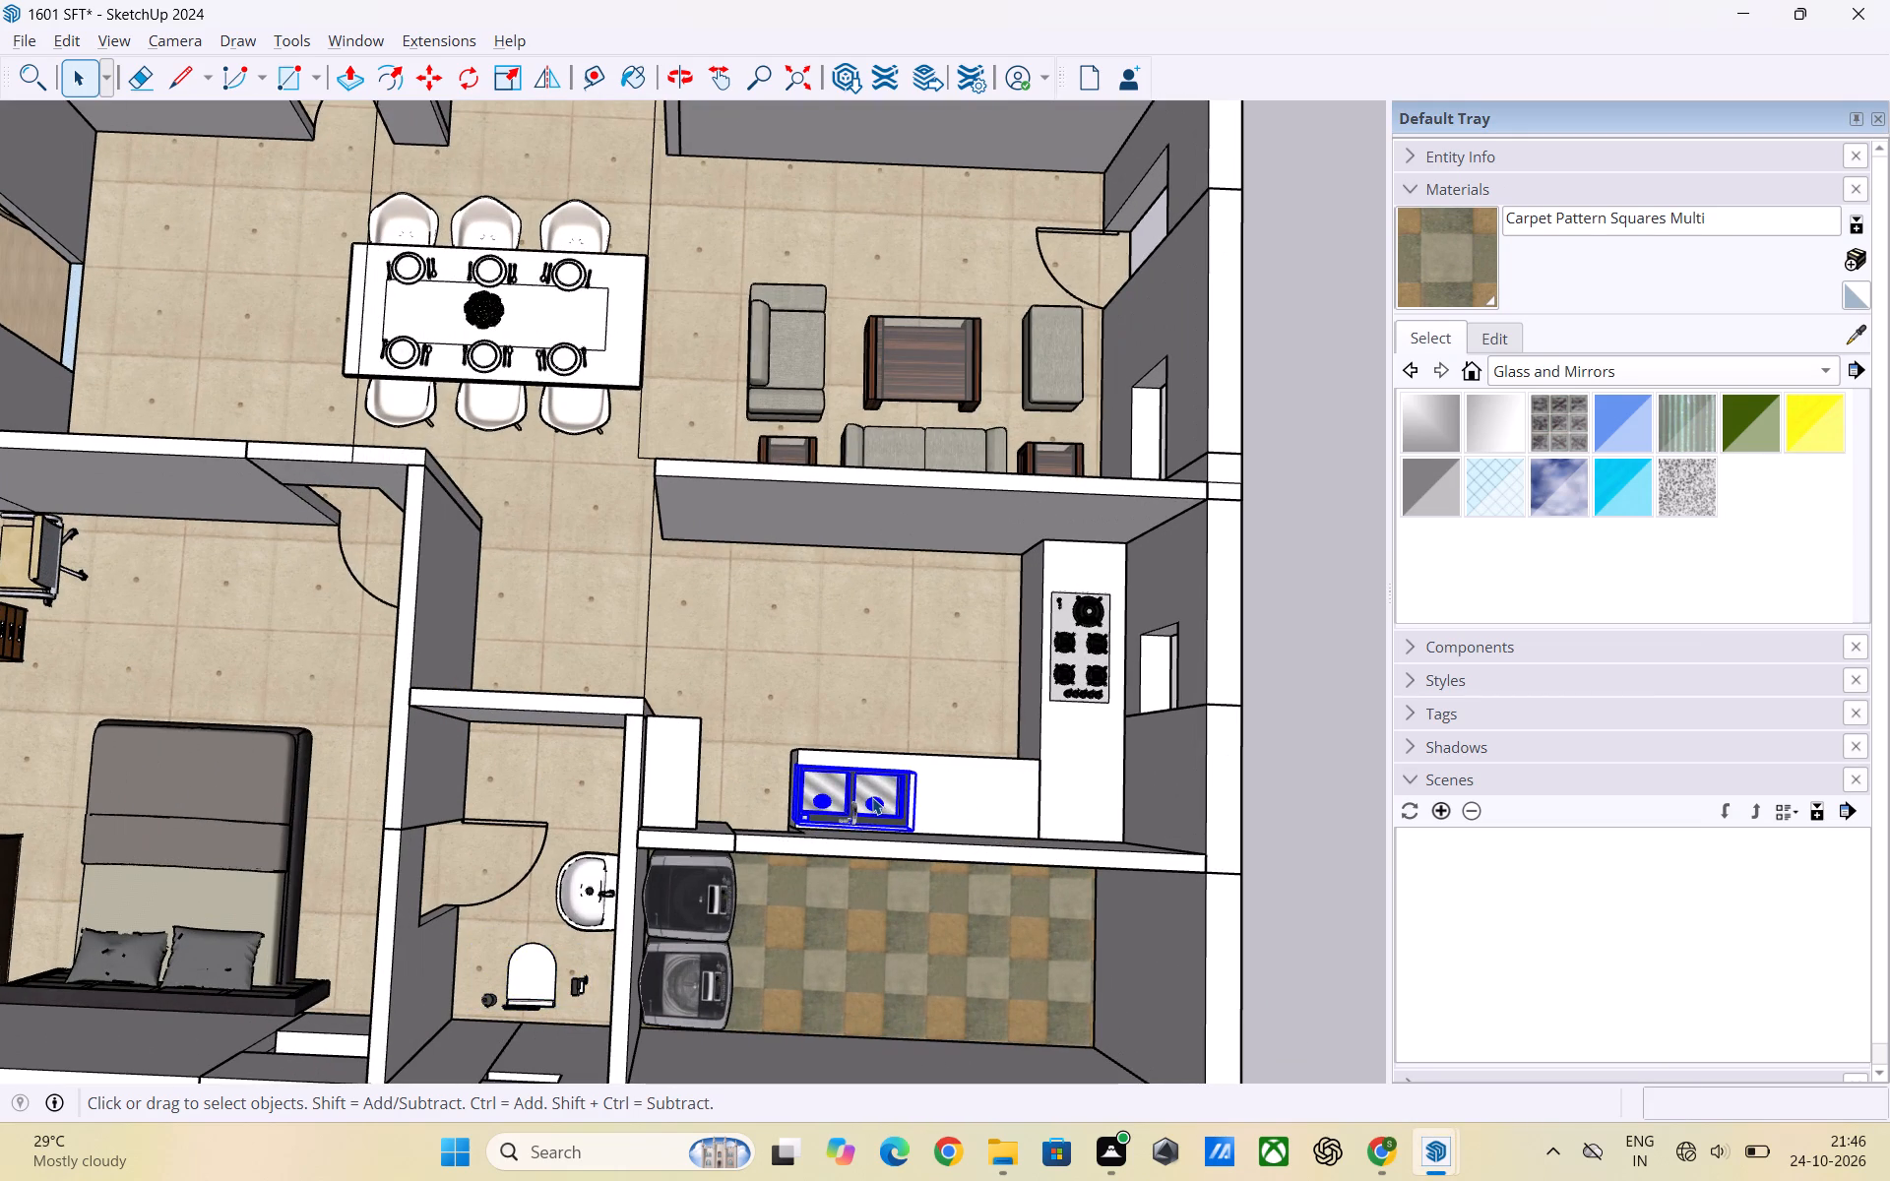
# Return to the 1824sft model and paste the double-bowl sink onto the short leg of the kitchen's granite counter.
pyautogui.hotkey('alt', 'Tab')
pyautogui.hotkey('ctrl', 'v')
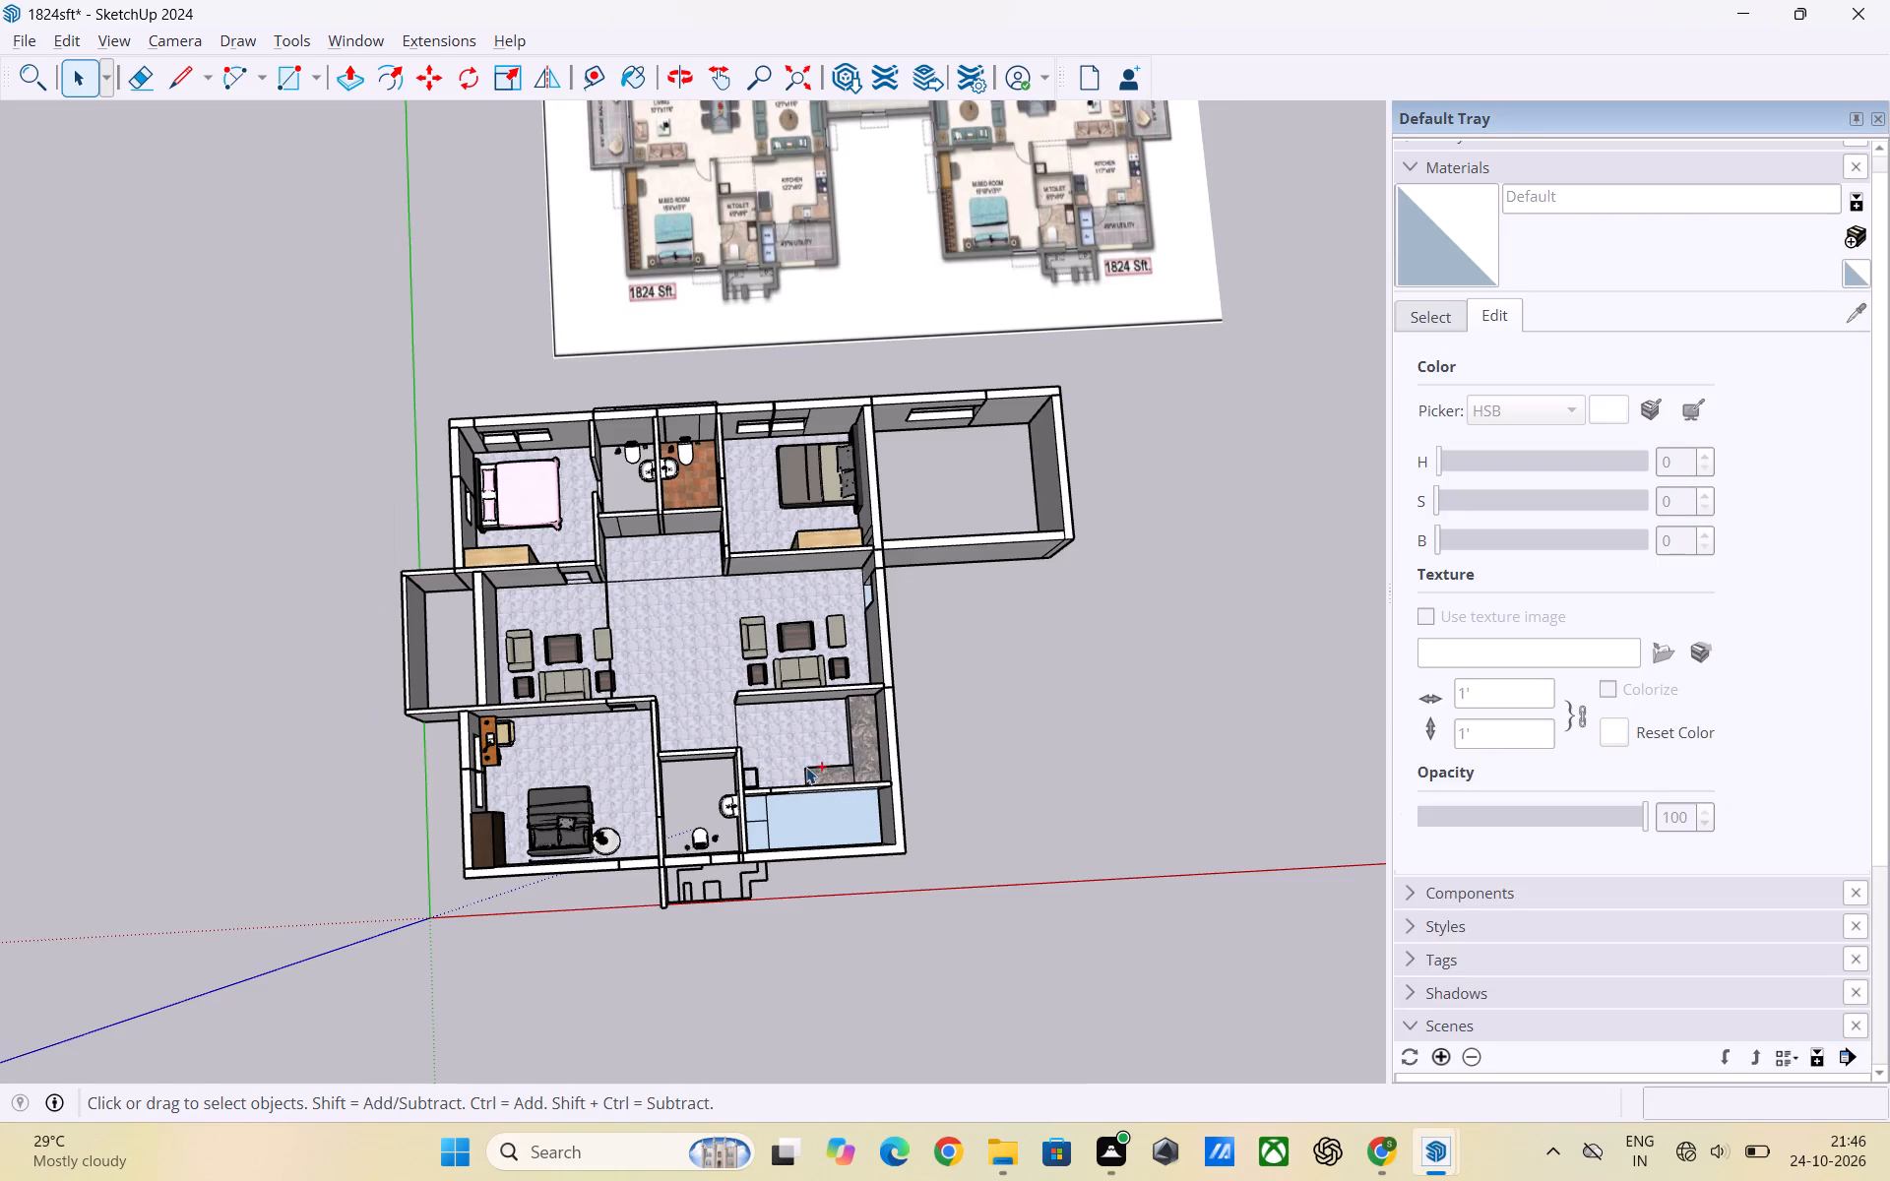
pyautogui.scroll(12, 830, 782)
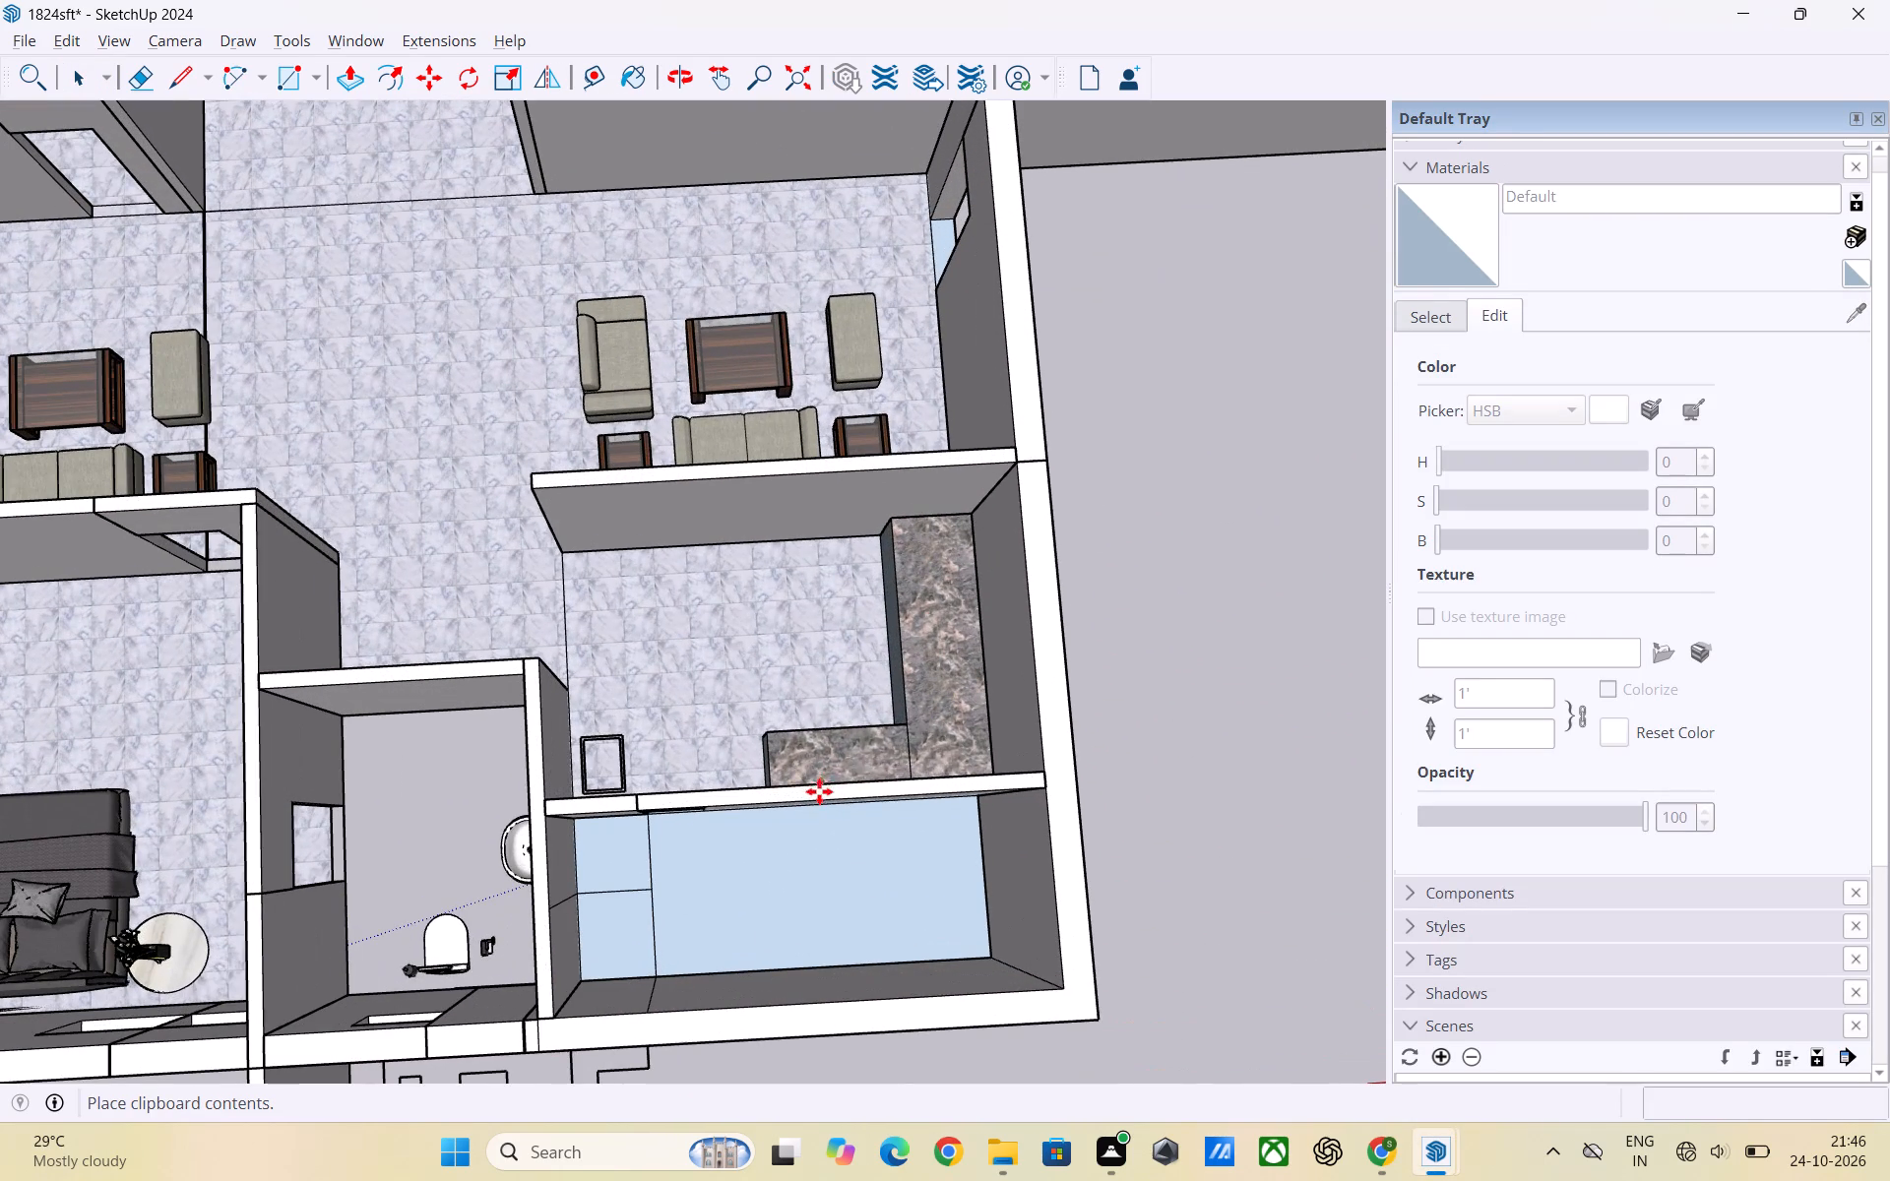
pyautogui.scroll(2, 787, 771)
pyautogui.moveTo(787, 771); pyautogui.dragTo(787, 804, button='middle')
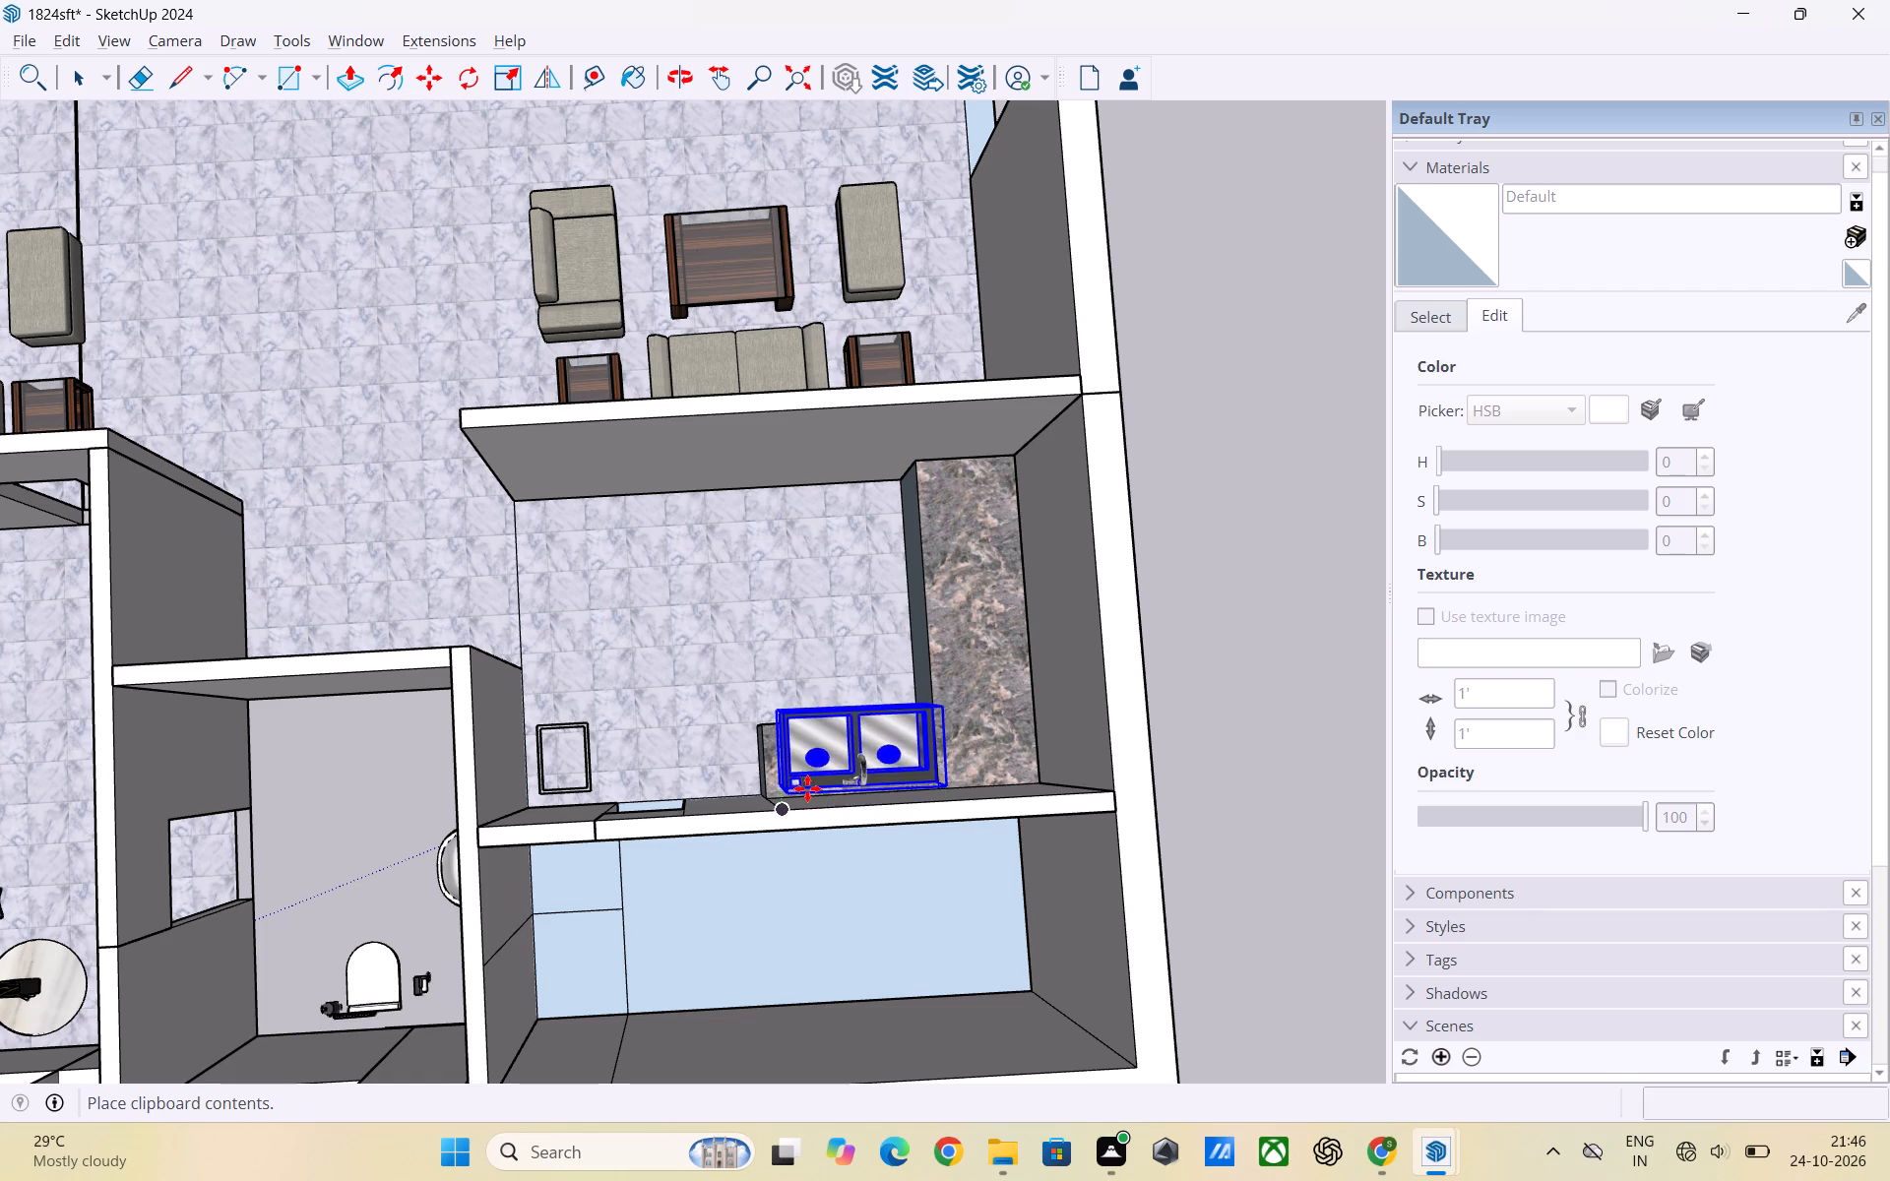
pyautogui.click(797, 788)
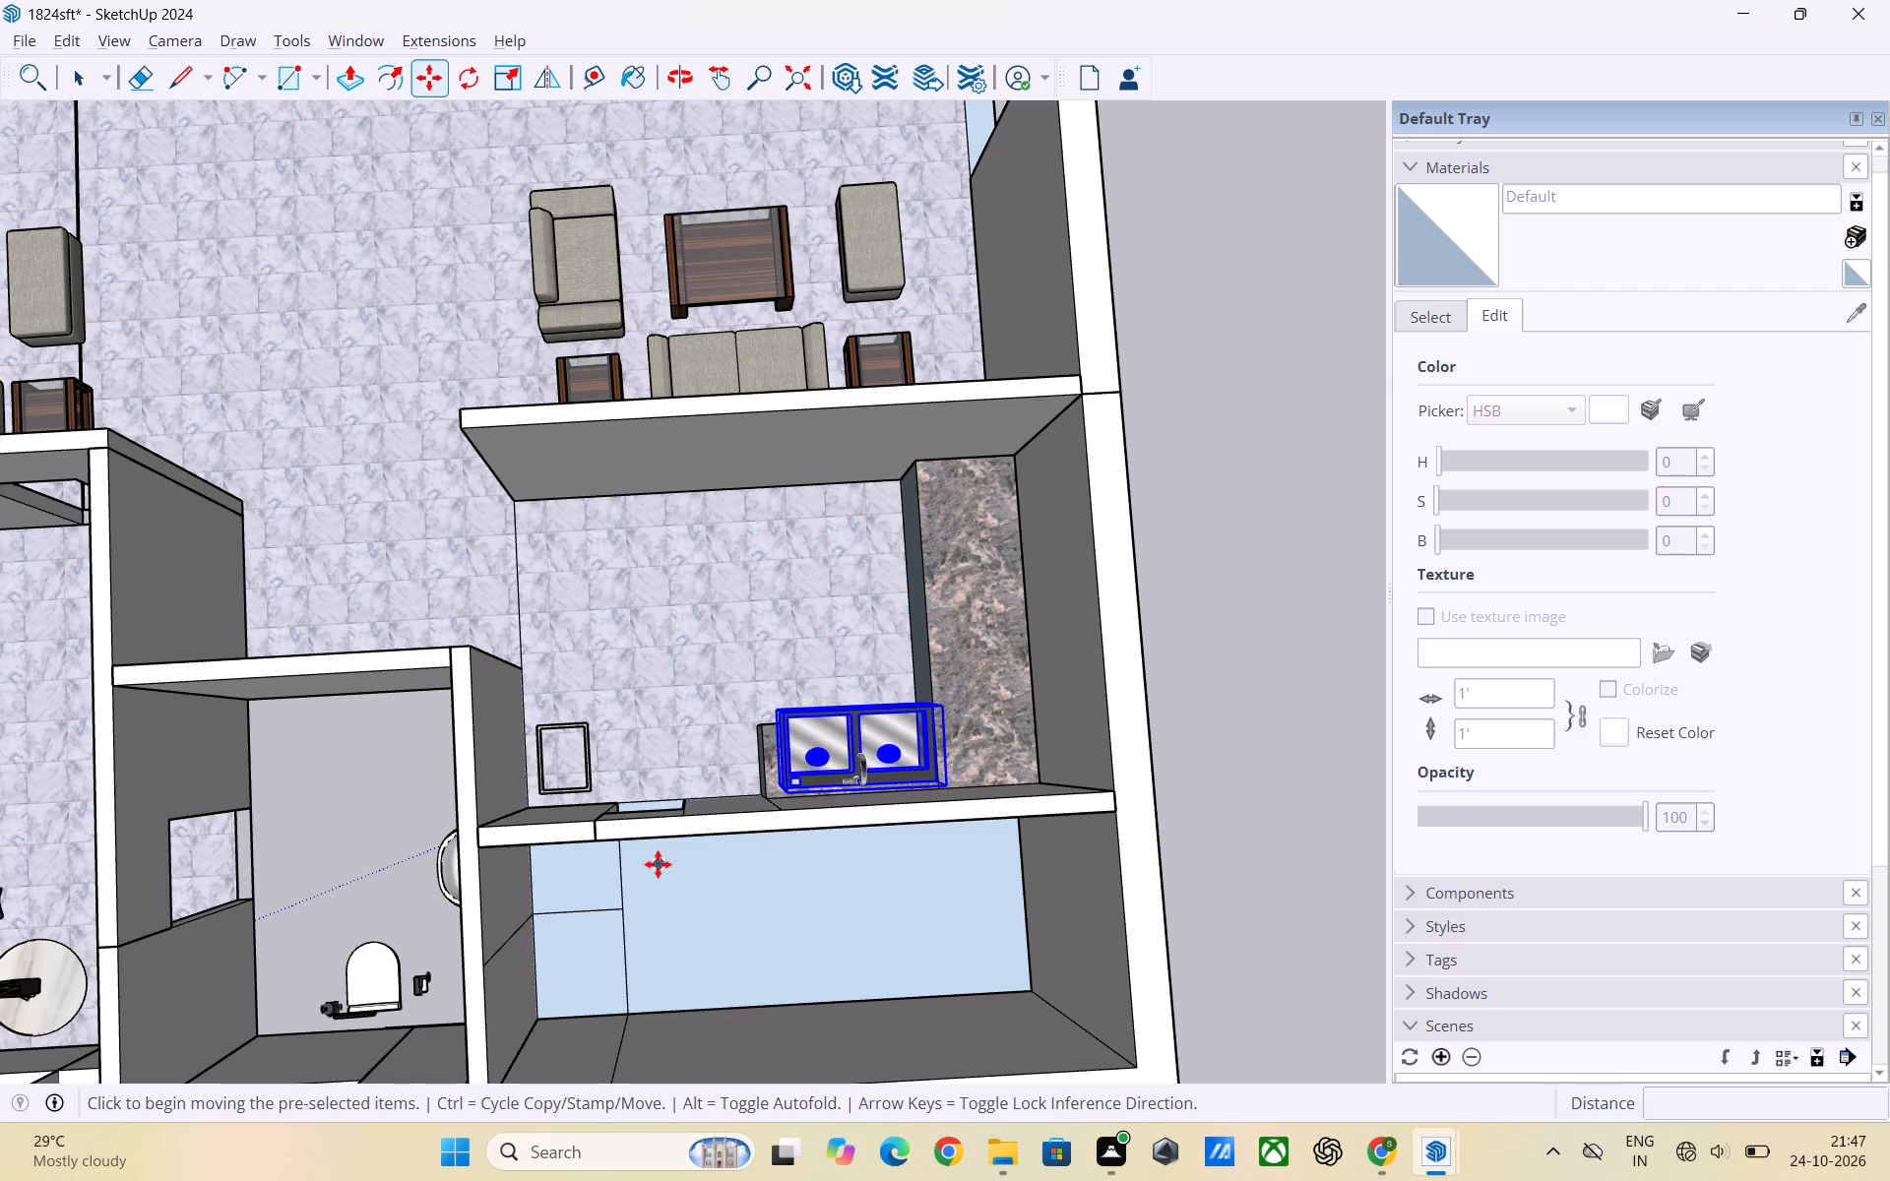
pyautogui.press('space')
# Move the sink toward the free end of the counter's short leg, with its bowls sunk below the countertop.
pyautogui.scroll(-2, 597, 929)
pyautogui.moveTo(582, 913); pyautogui.dragTo(1138, 866, button='middle')
pyautogui.scroll(2, 974, 670)
pyautogui.moveTo(723, 727); pyautogui.dragTo(997, 706, button='middle')
pyautogui.scroll(3, 931, 599)
pyautogui.moveTo(862, 607); pyautogui.dragTo(956, 657, button='middle')
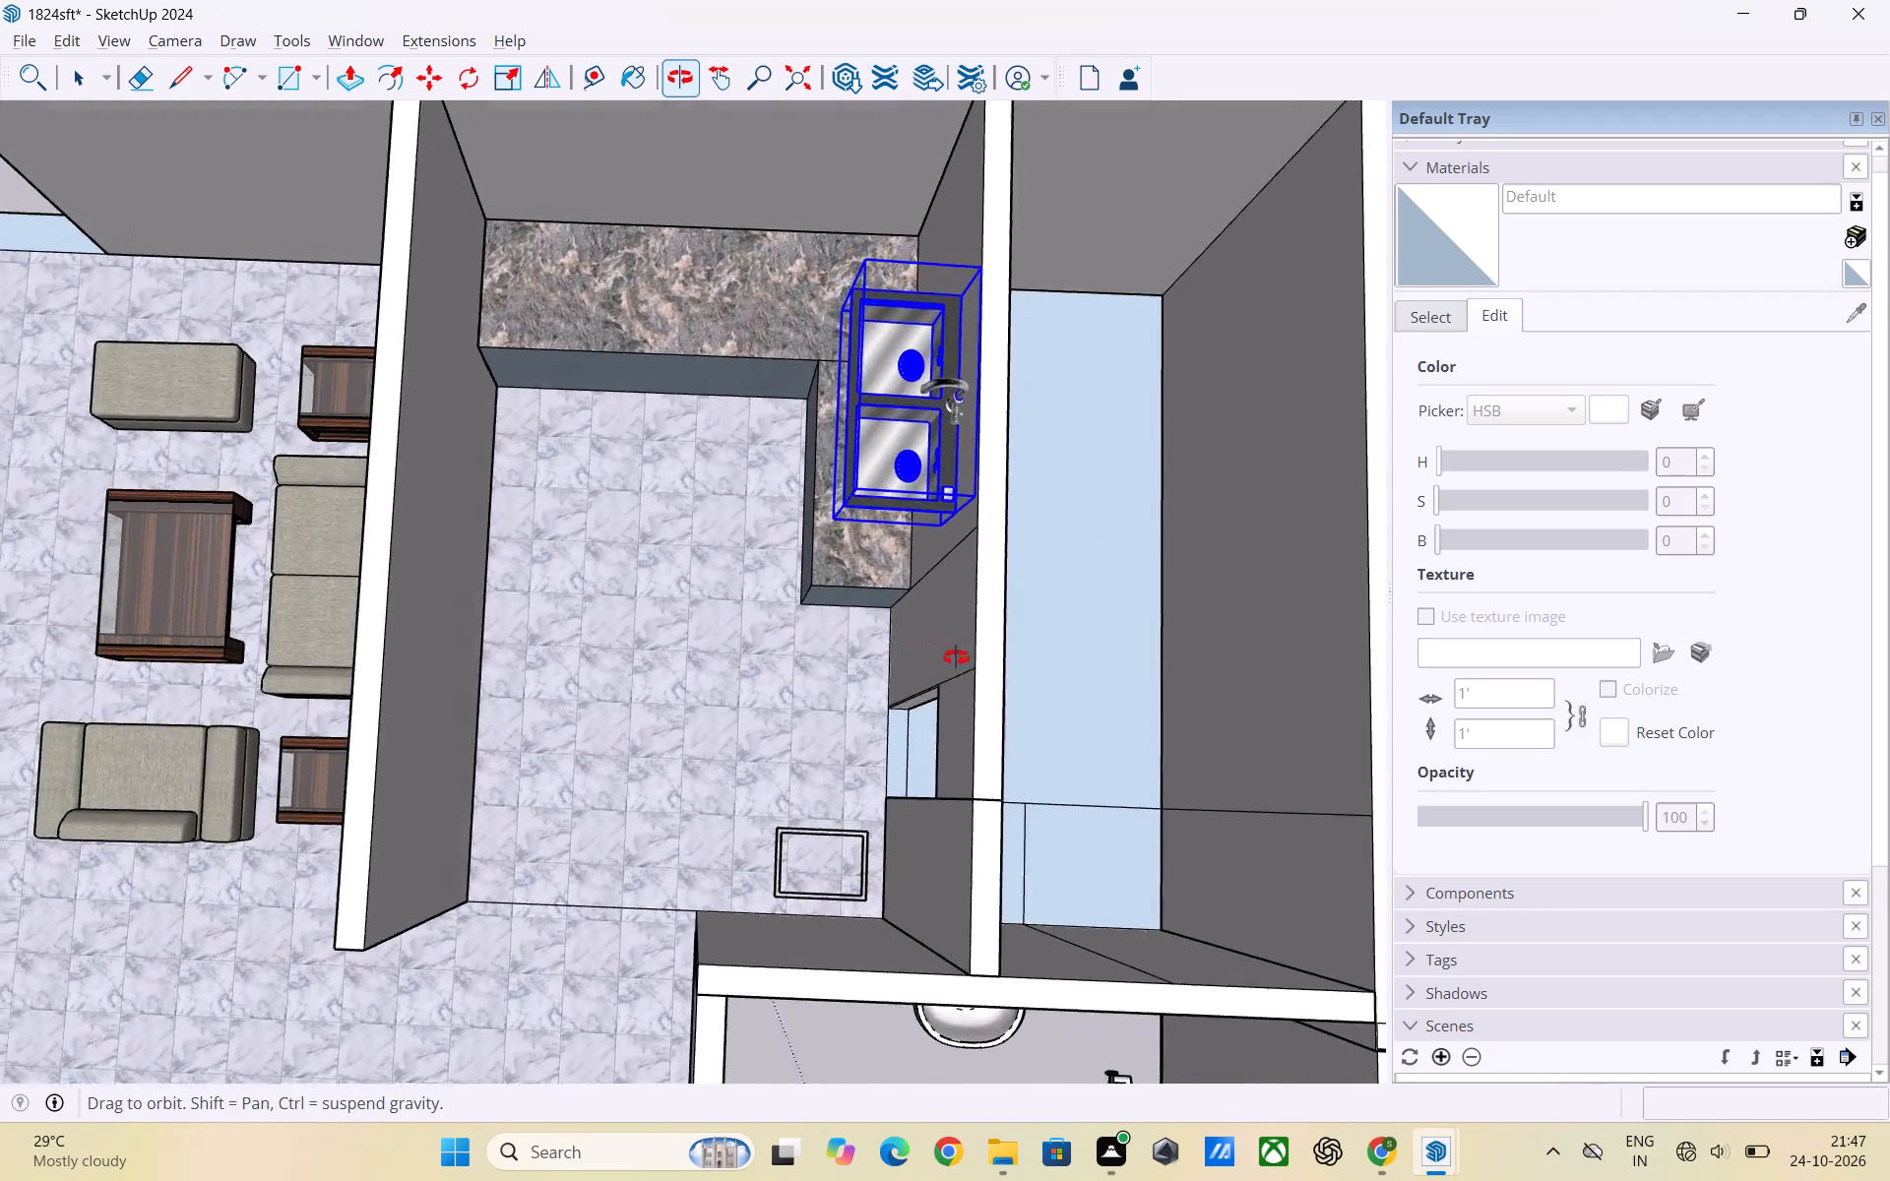
pyautogui.moveTo(956, 657); pyautogui.dragTo(959, 657, button='middle')
pyautogui.press('m')
pyautogui.click(858, 489)
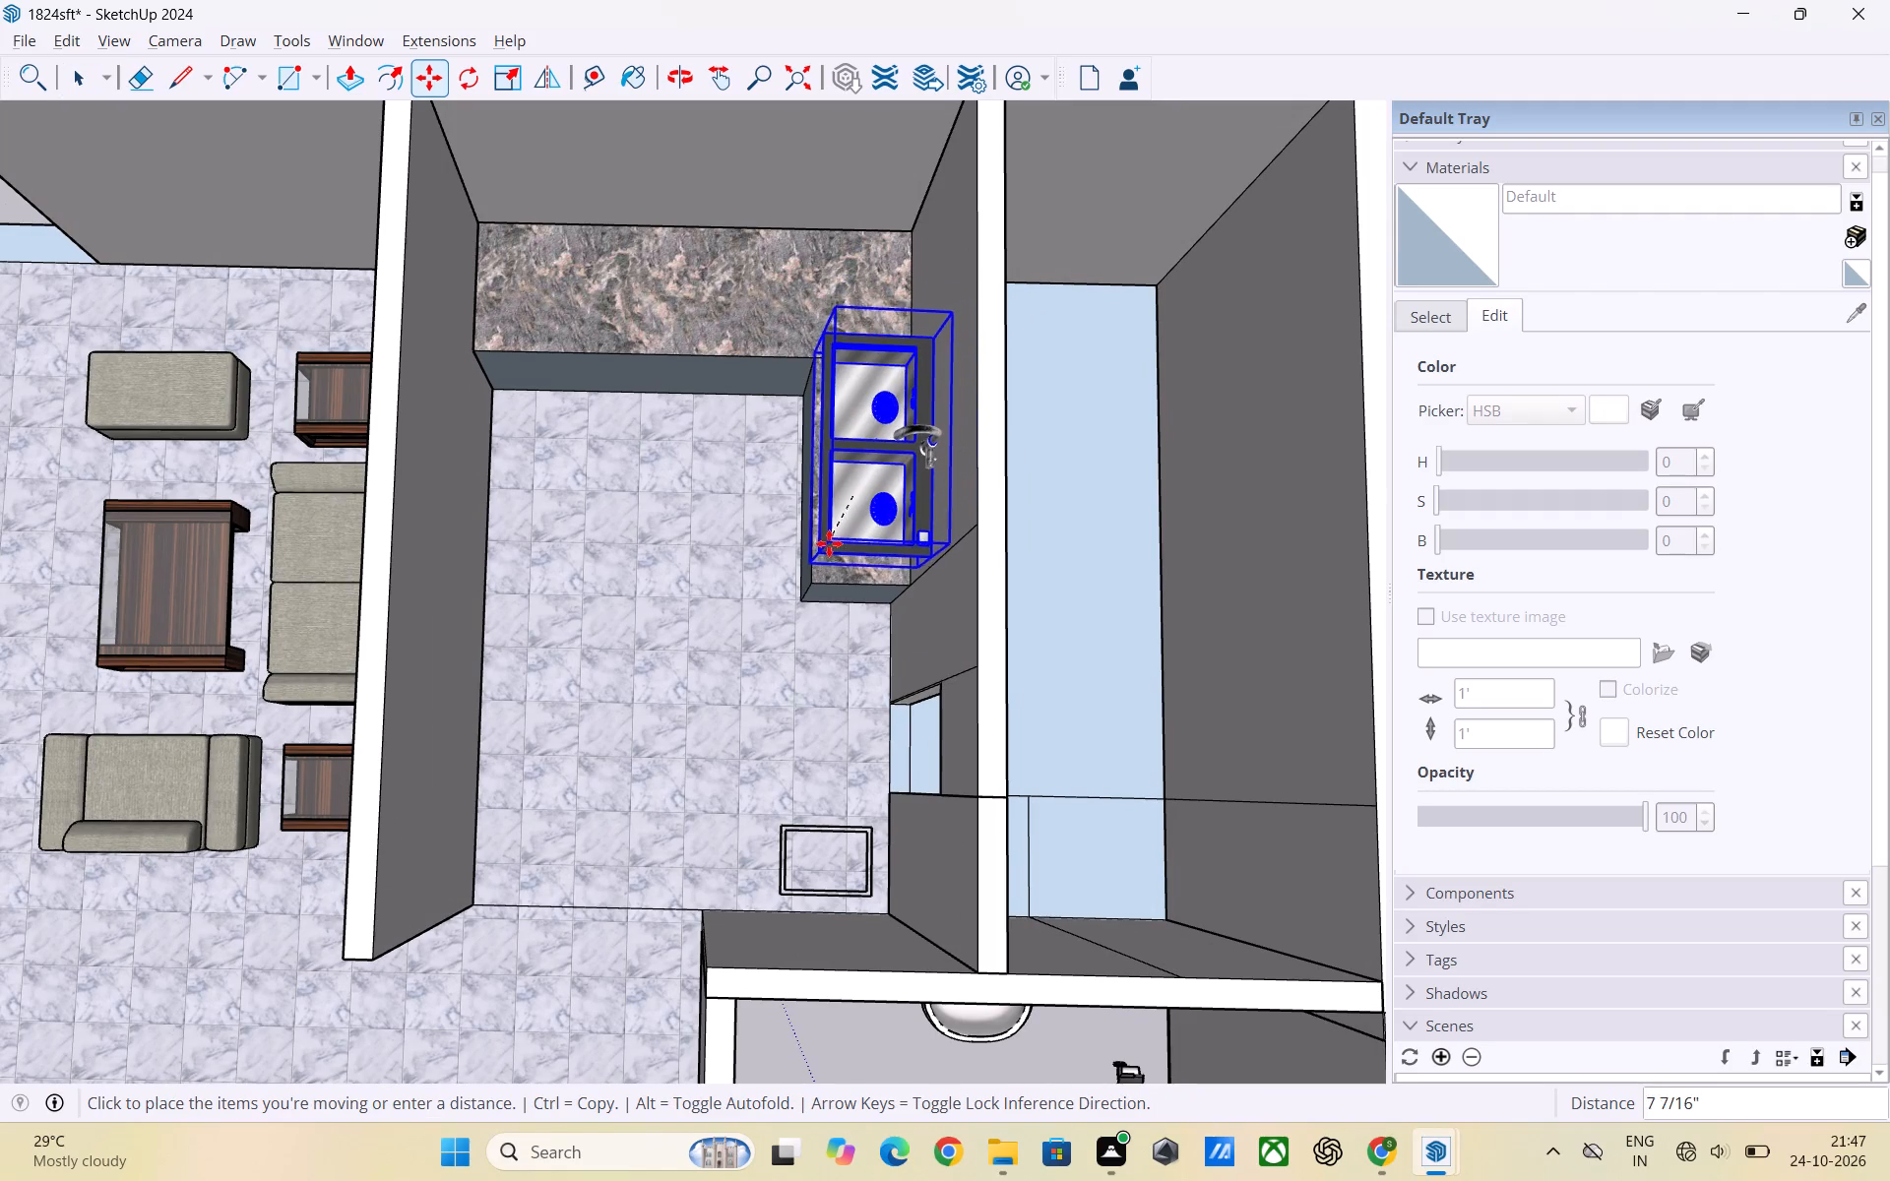
pyautogui.scroll(9, 826, 576)
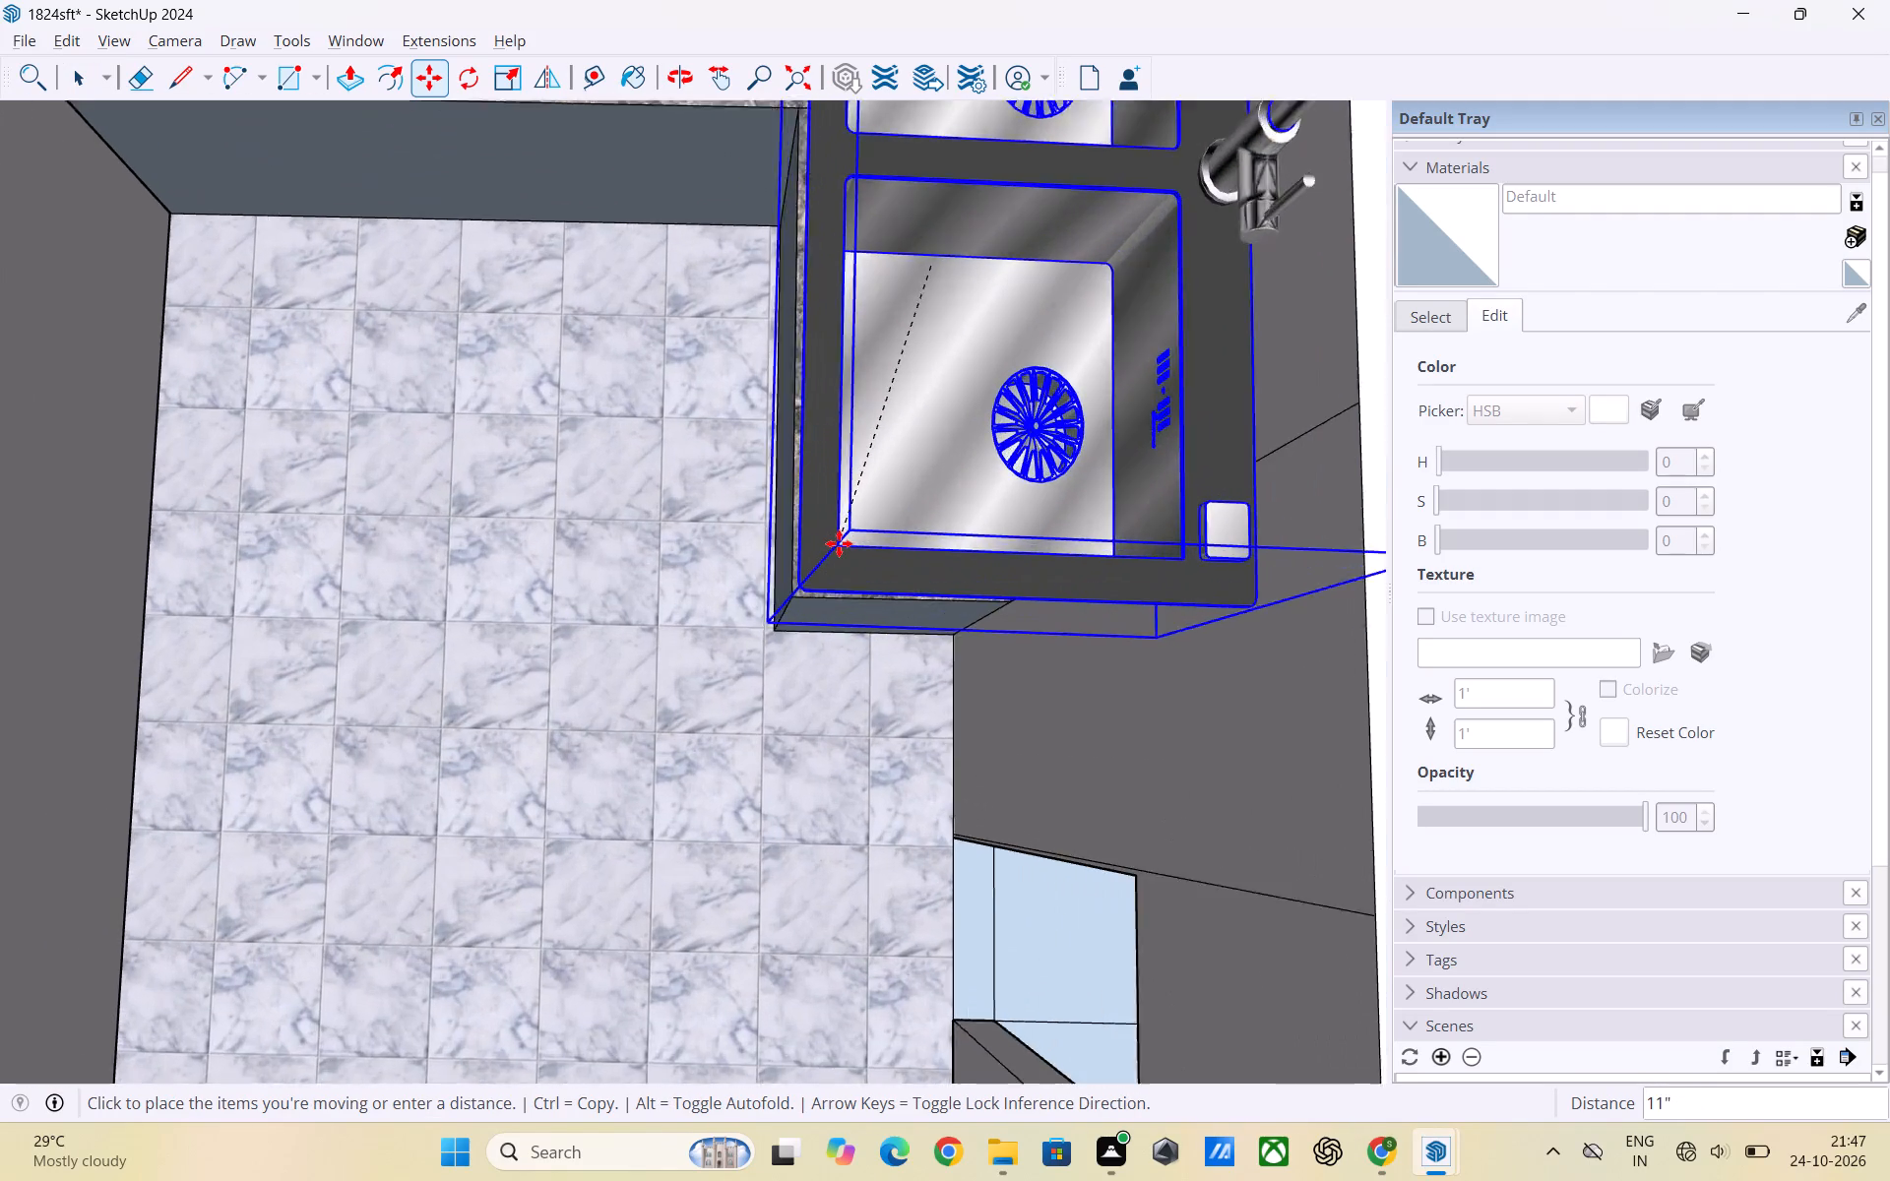
pyautogui.scroll(5, 839, 543)
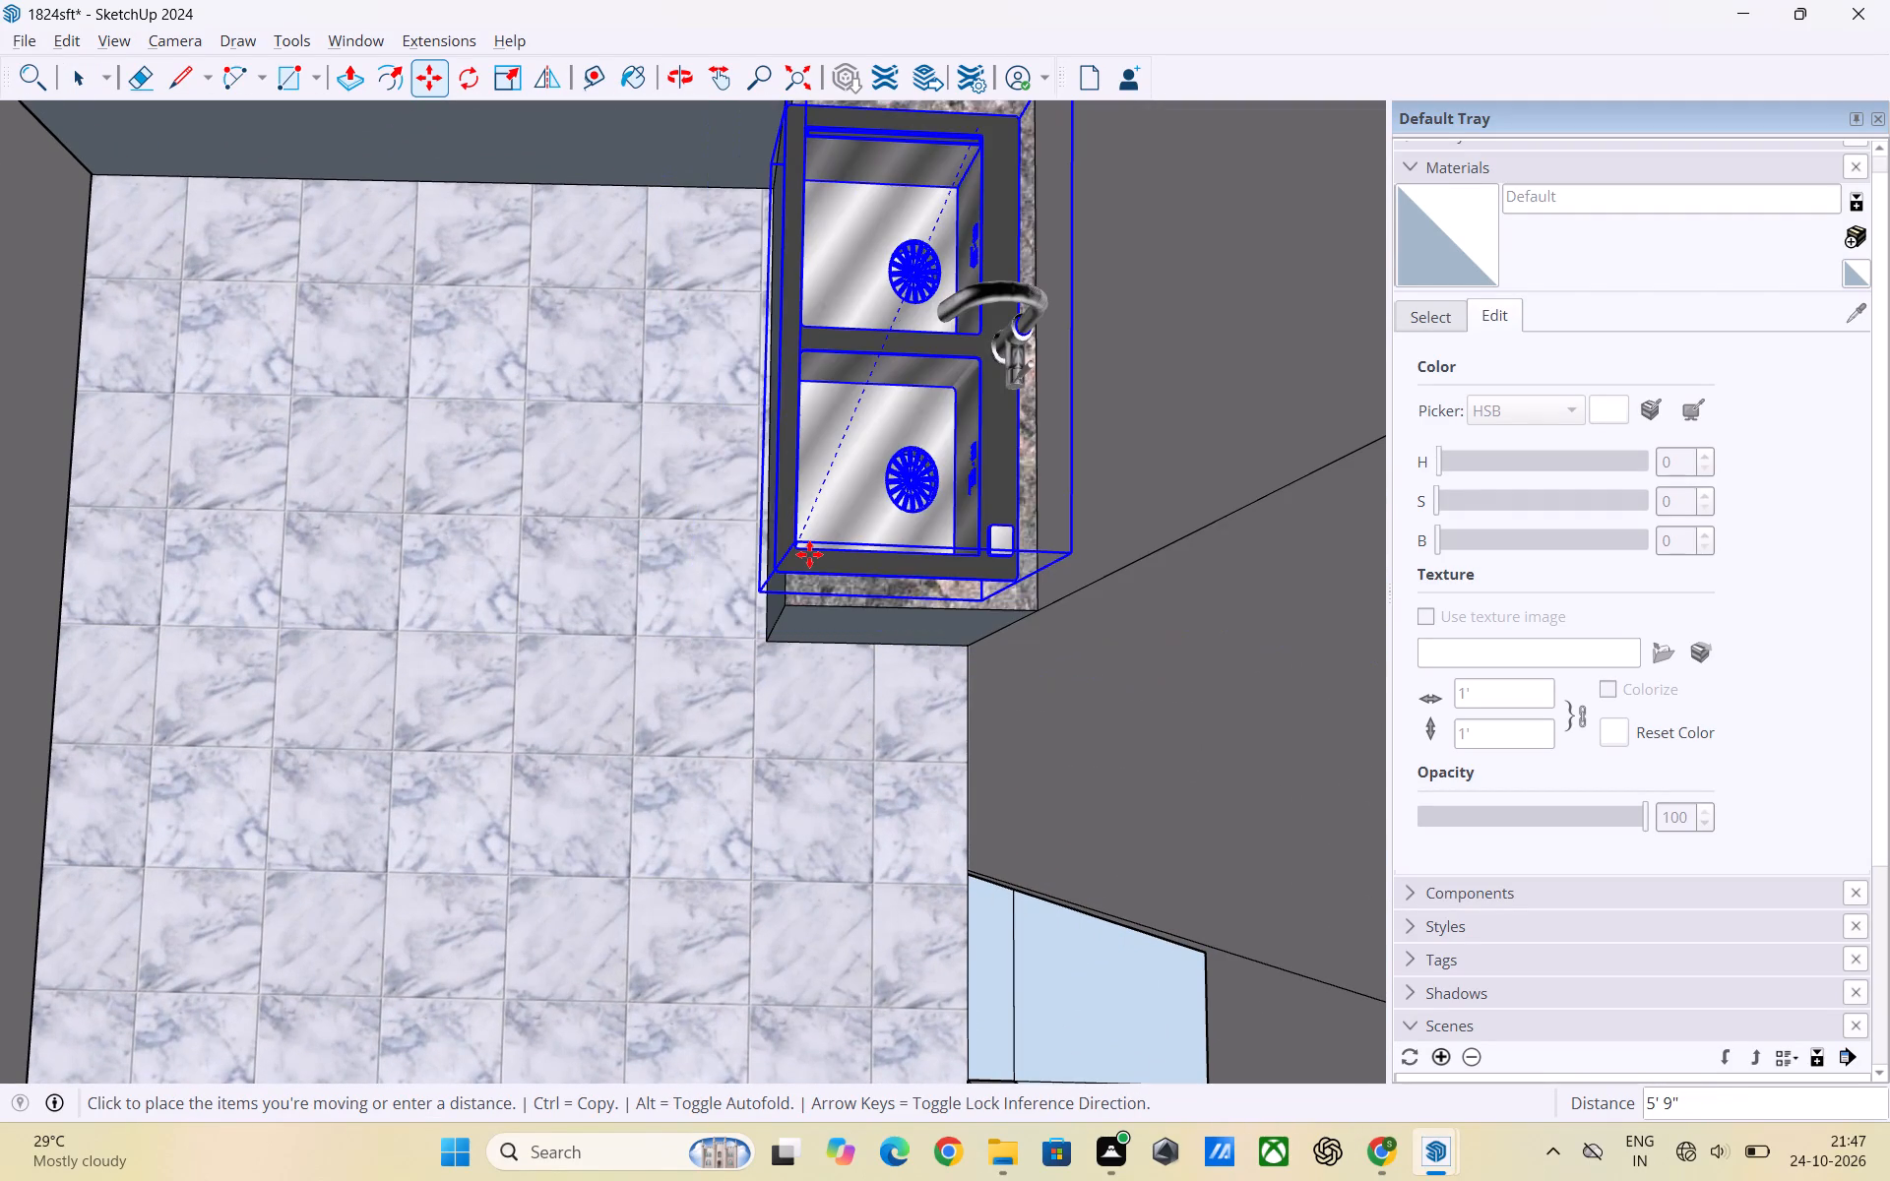
pyautogui.scroll(1, 783, 564)
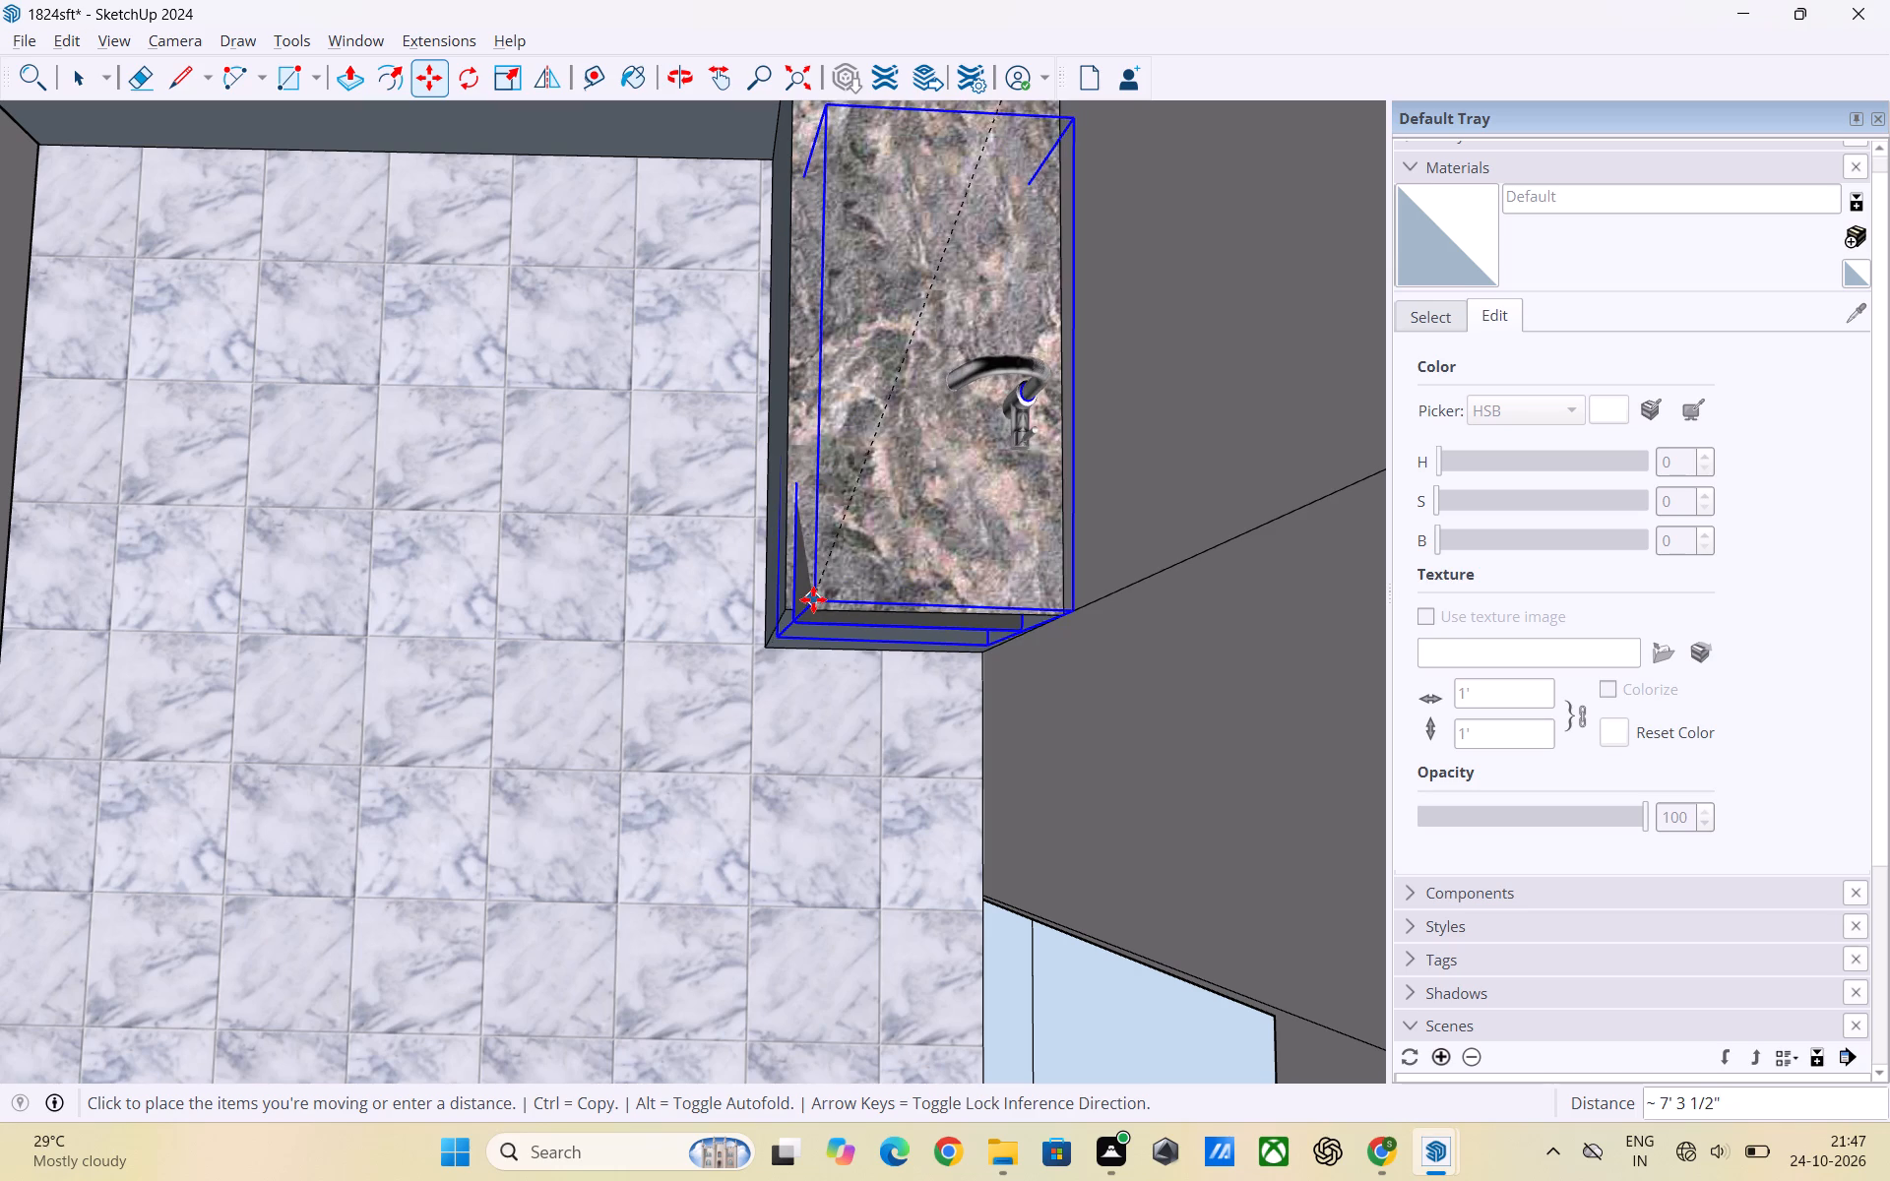
pyautogui.click(814, 582)
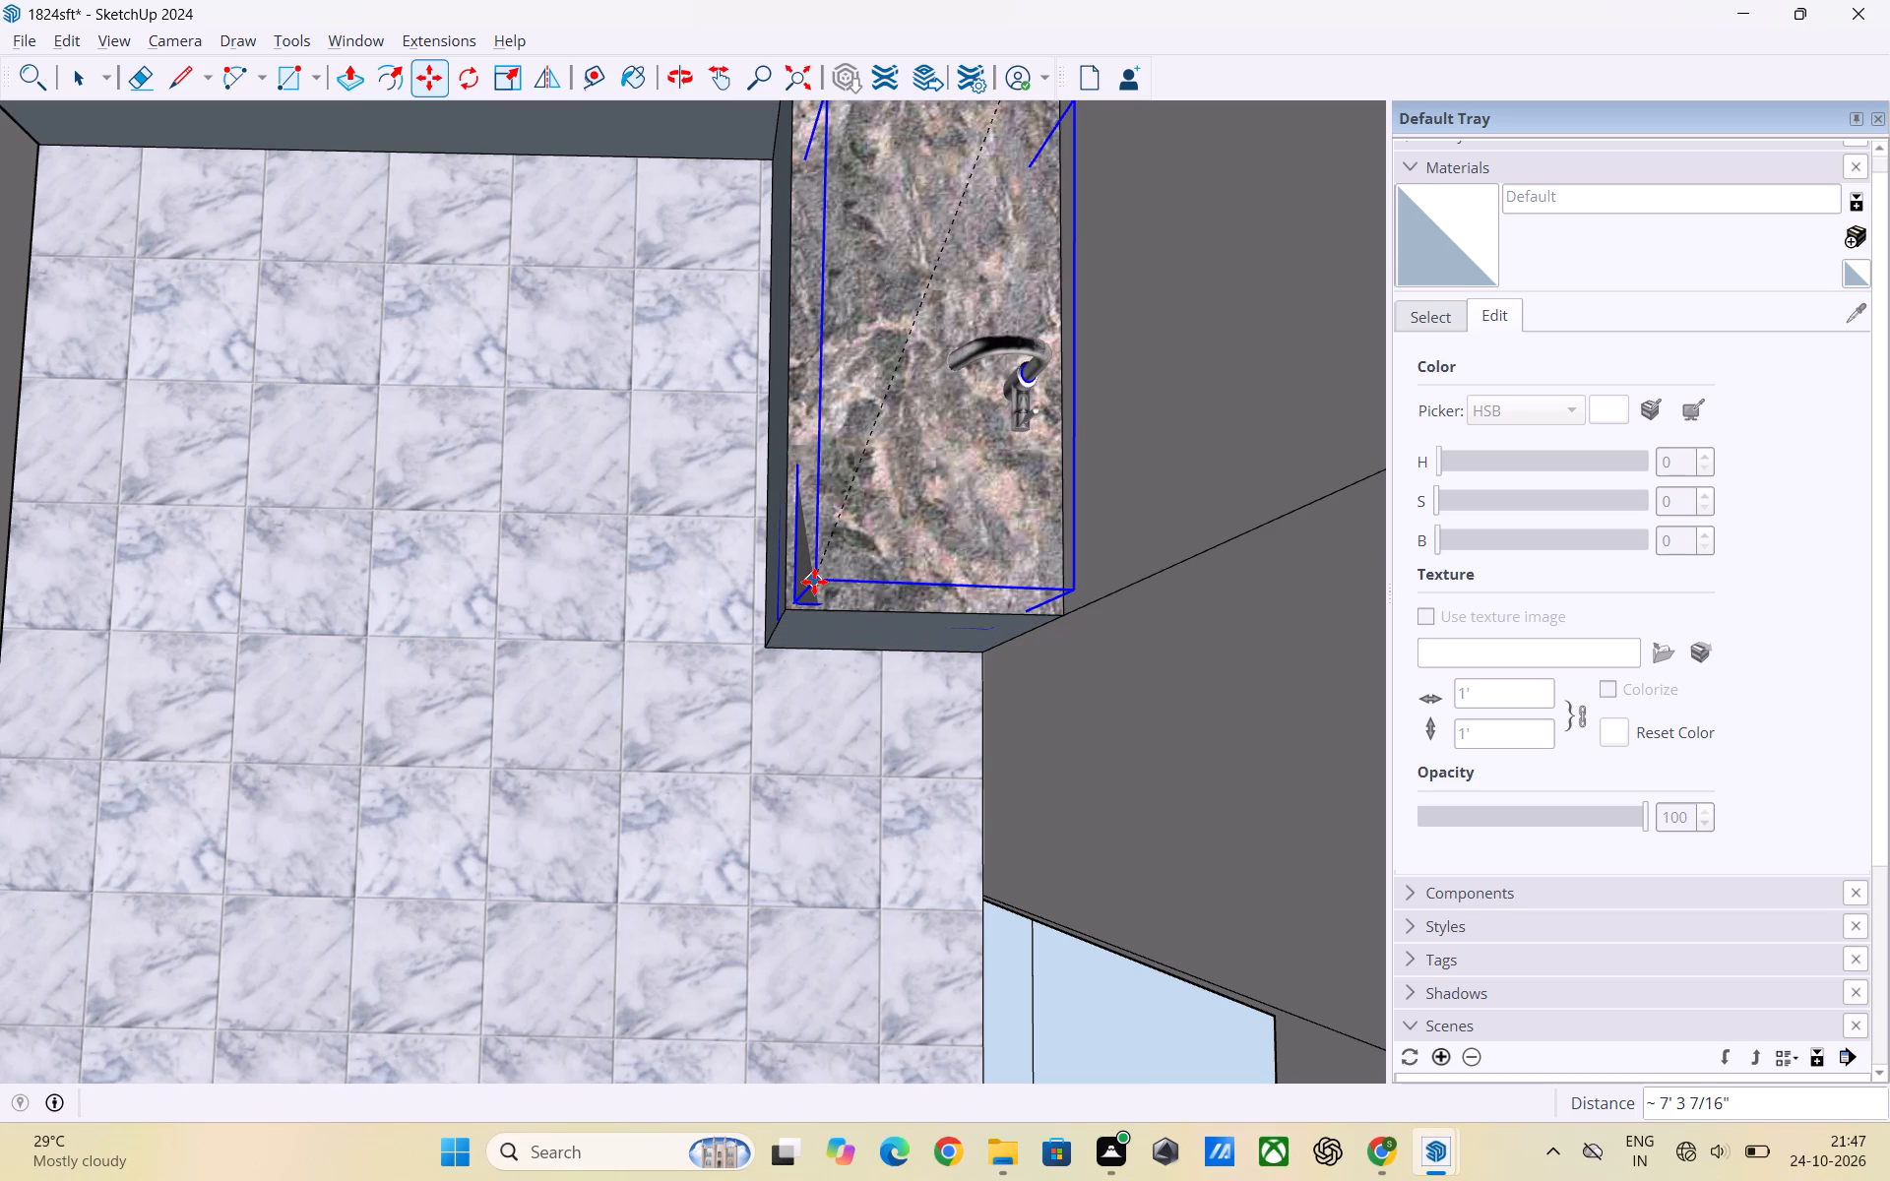
pyautogui.scroll(-3, 662, 832)
pyautogui.press('space')
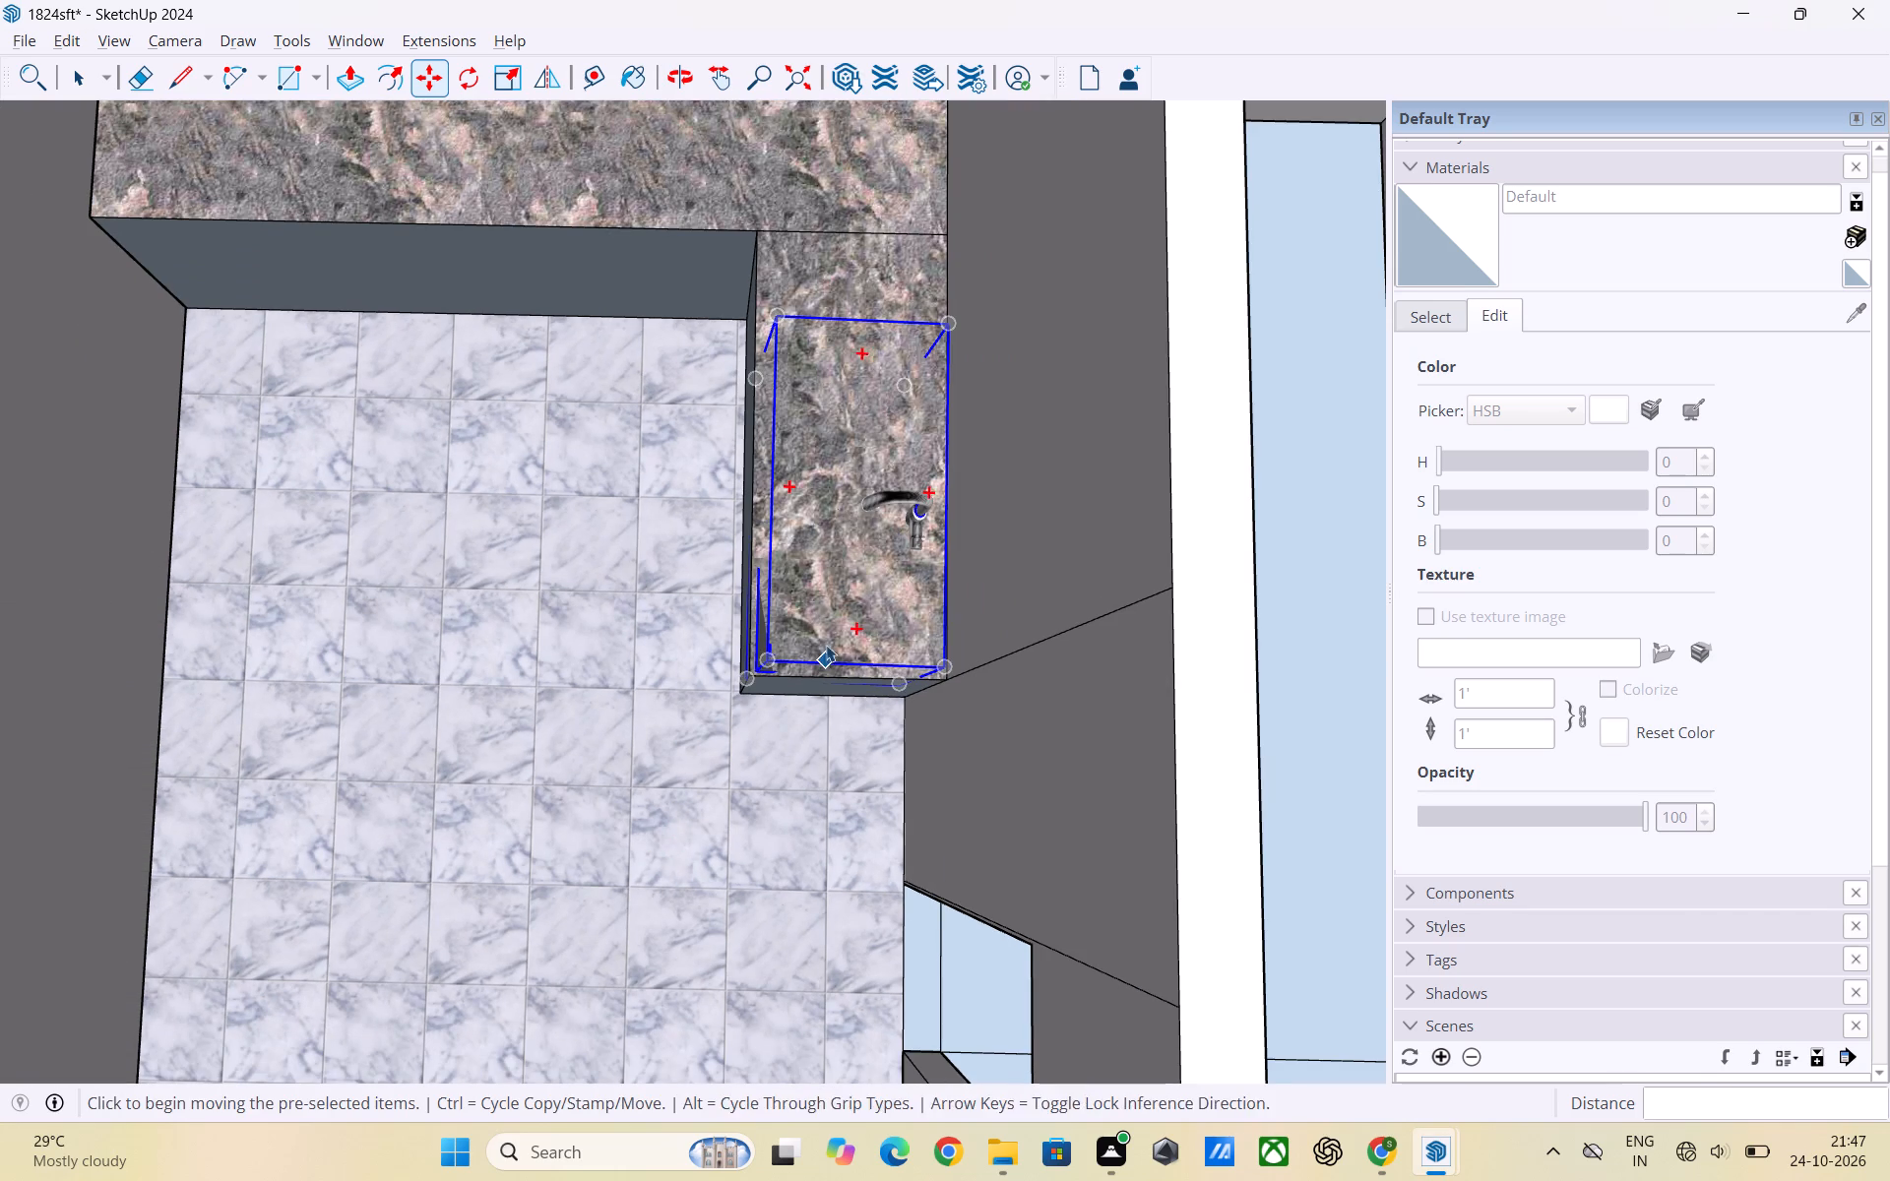
# Intersect the short leg's granite countertop face with the model where the sink passes through it, and repeat the intersection.
pyautogui.click(840, 531)
pyautogui.rightClick(840, 530)
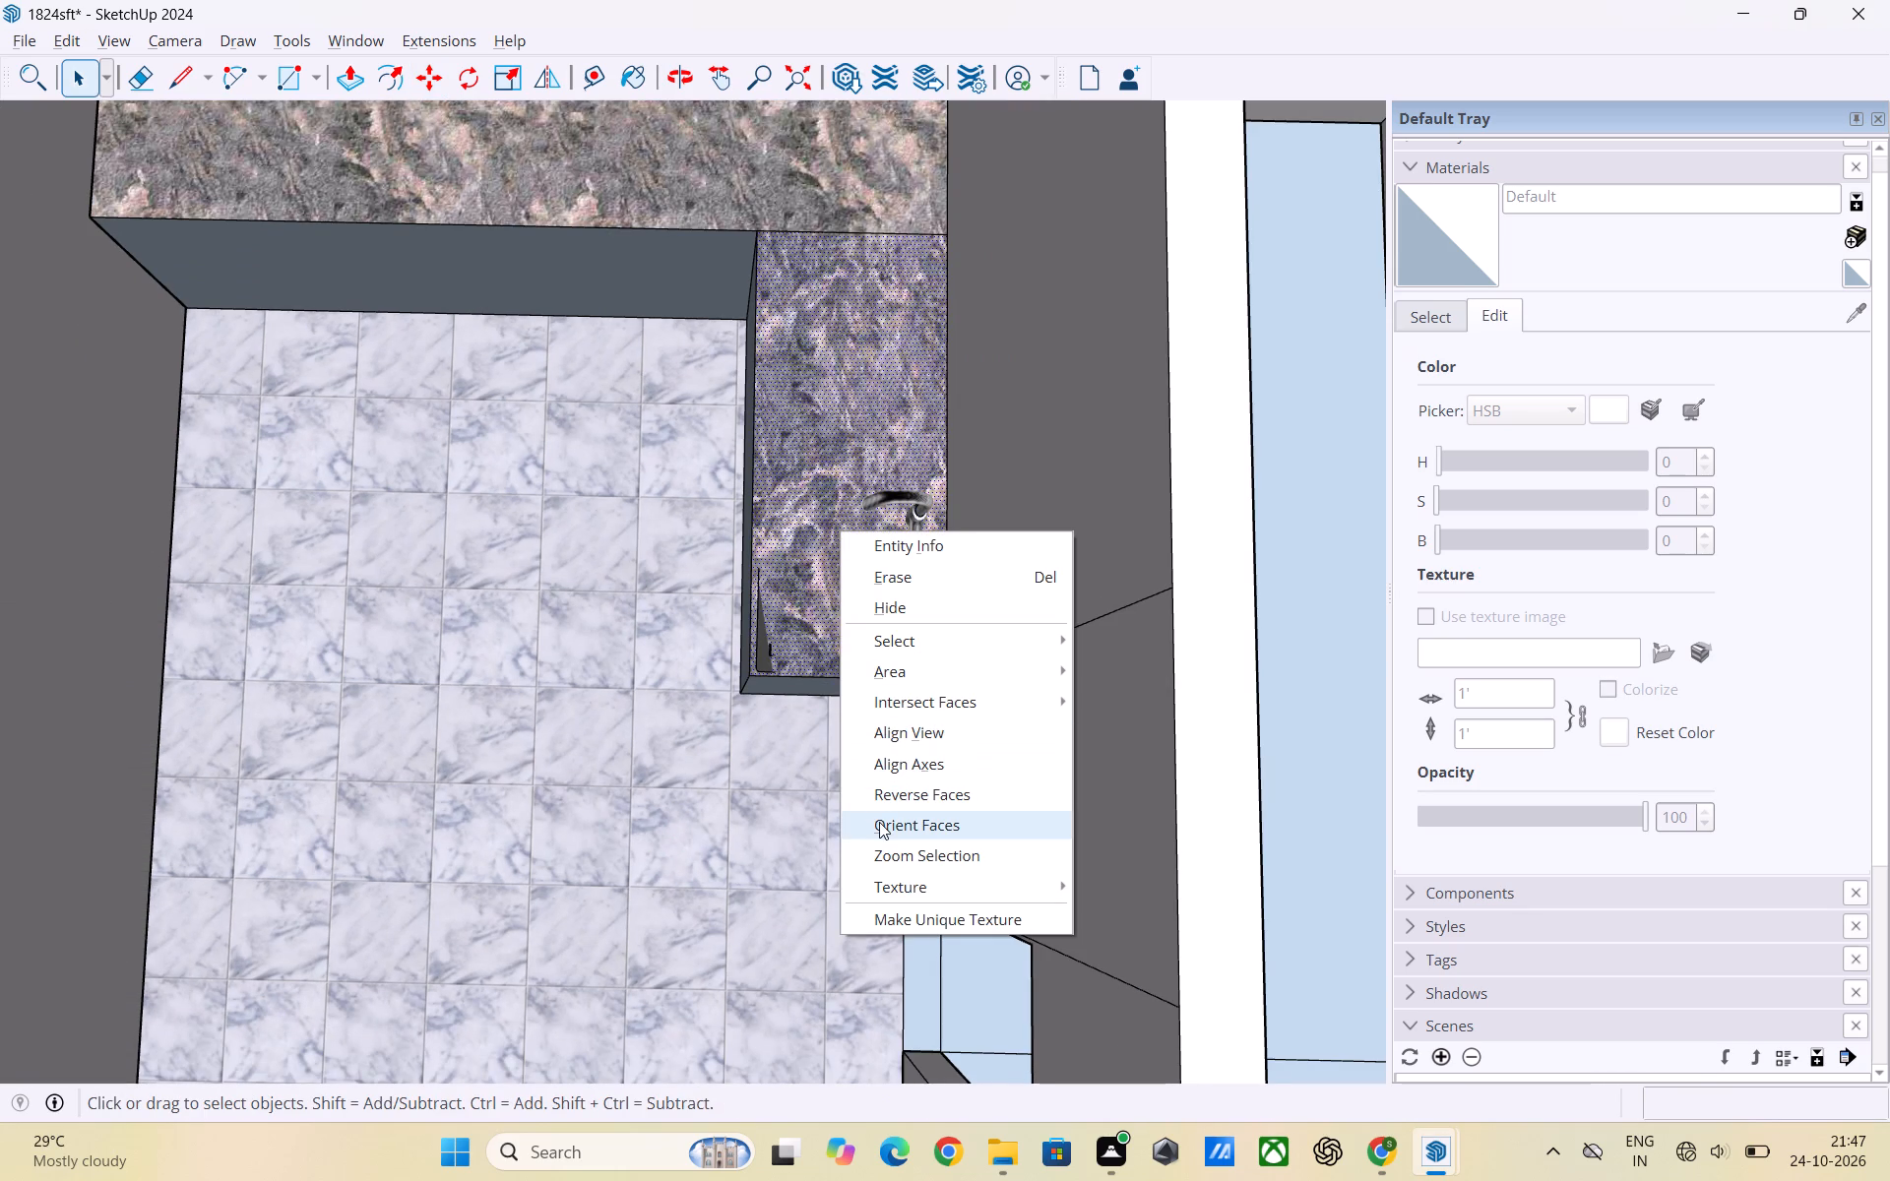
pyautogui.click(1126, 709)
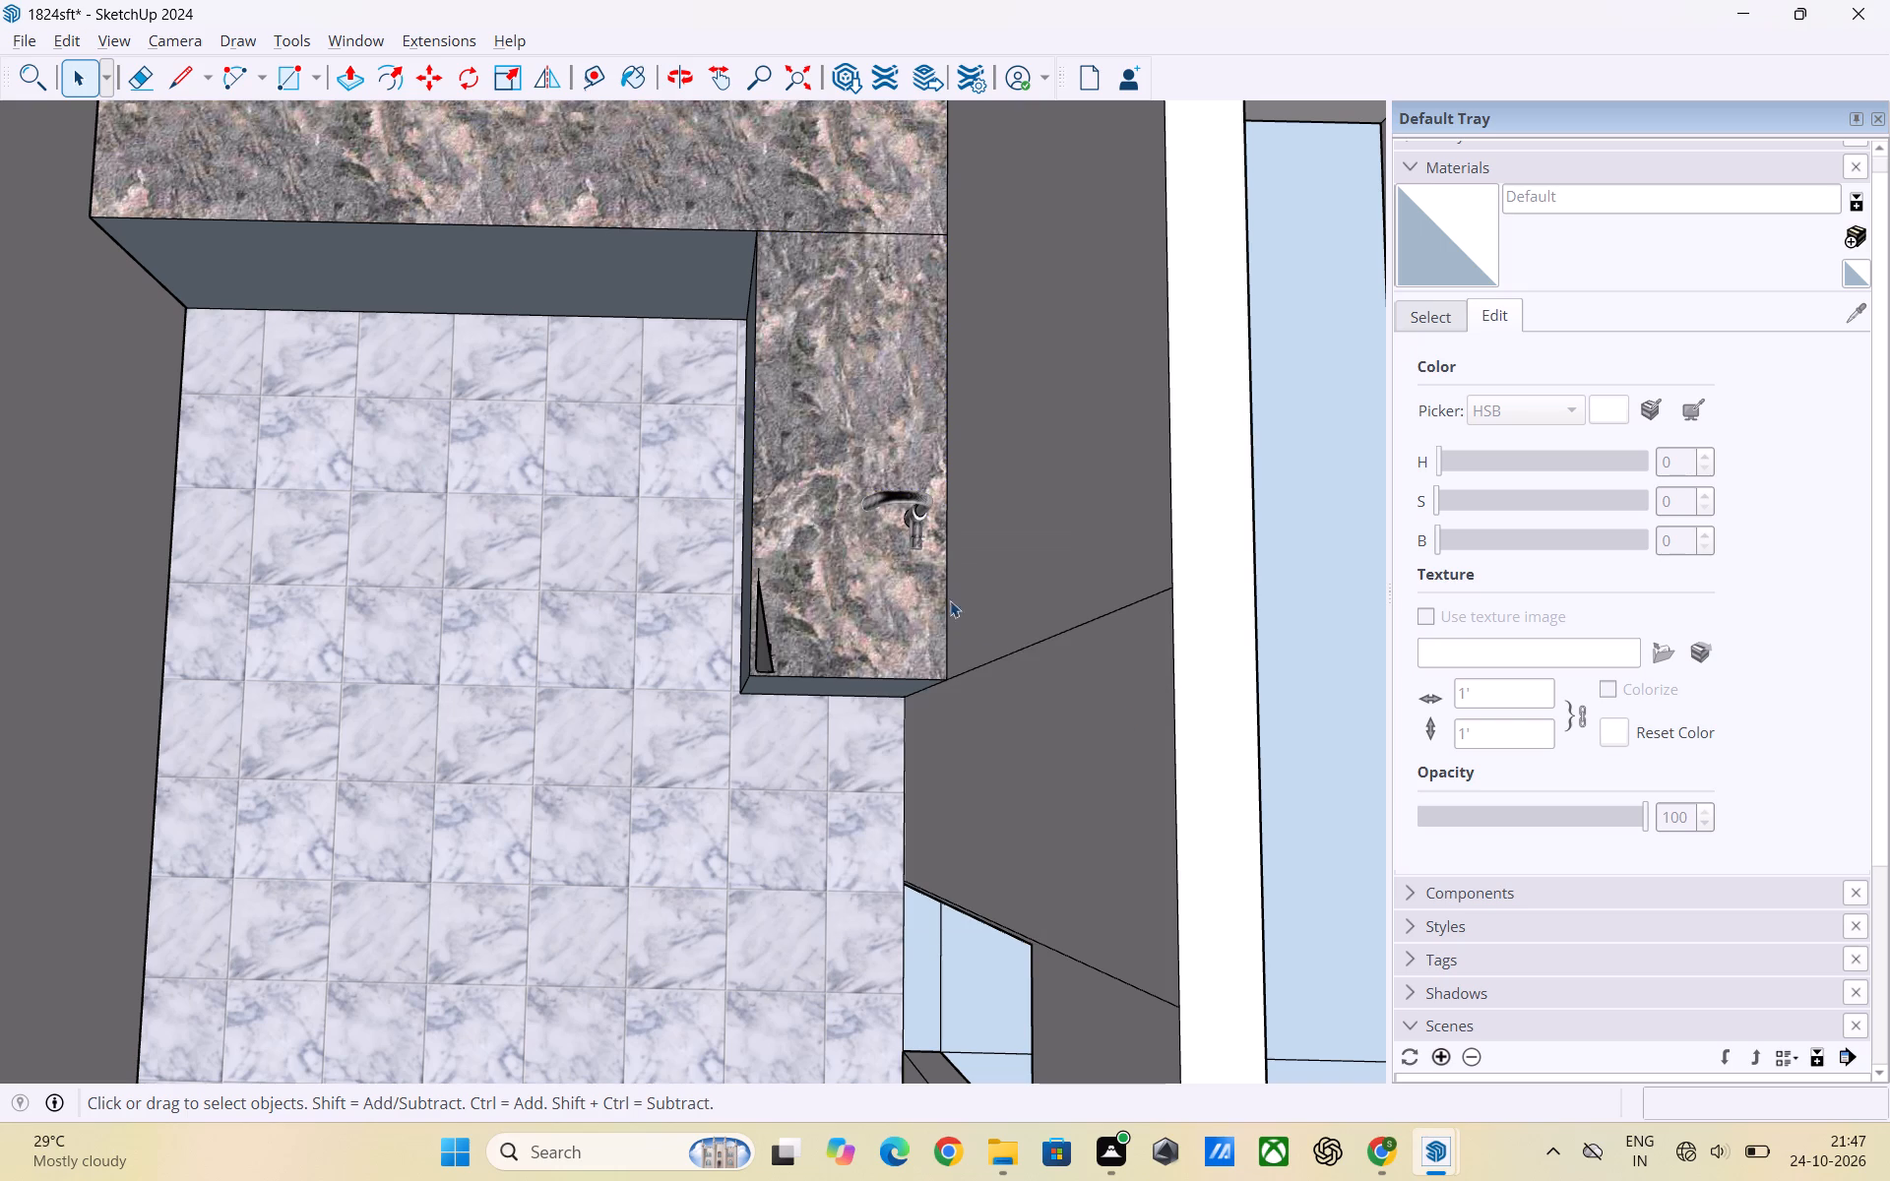
pyautogui.scroll(3, 825, 588)
pyautogui.scroll(-2, 844, 604)
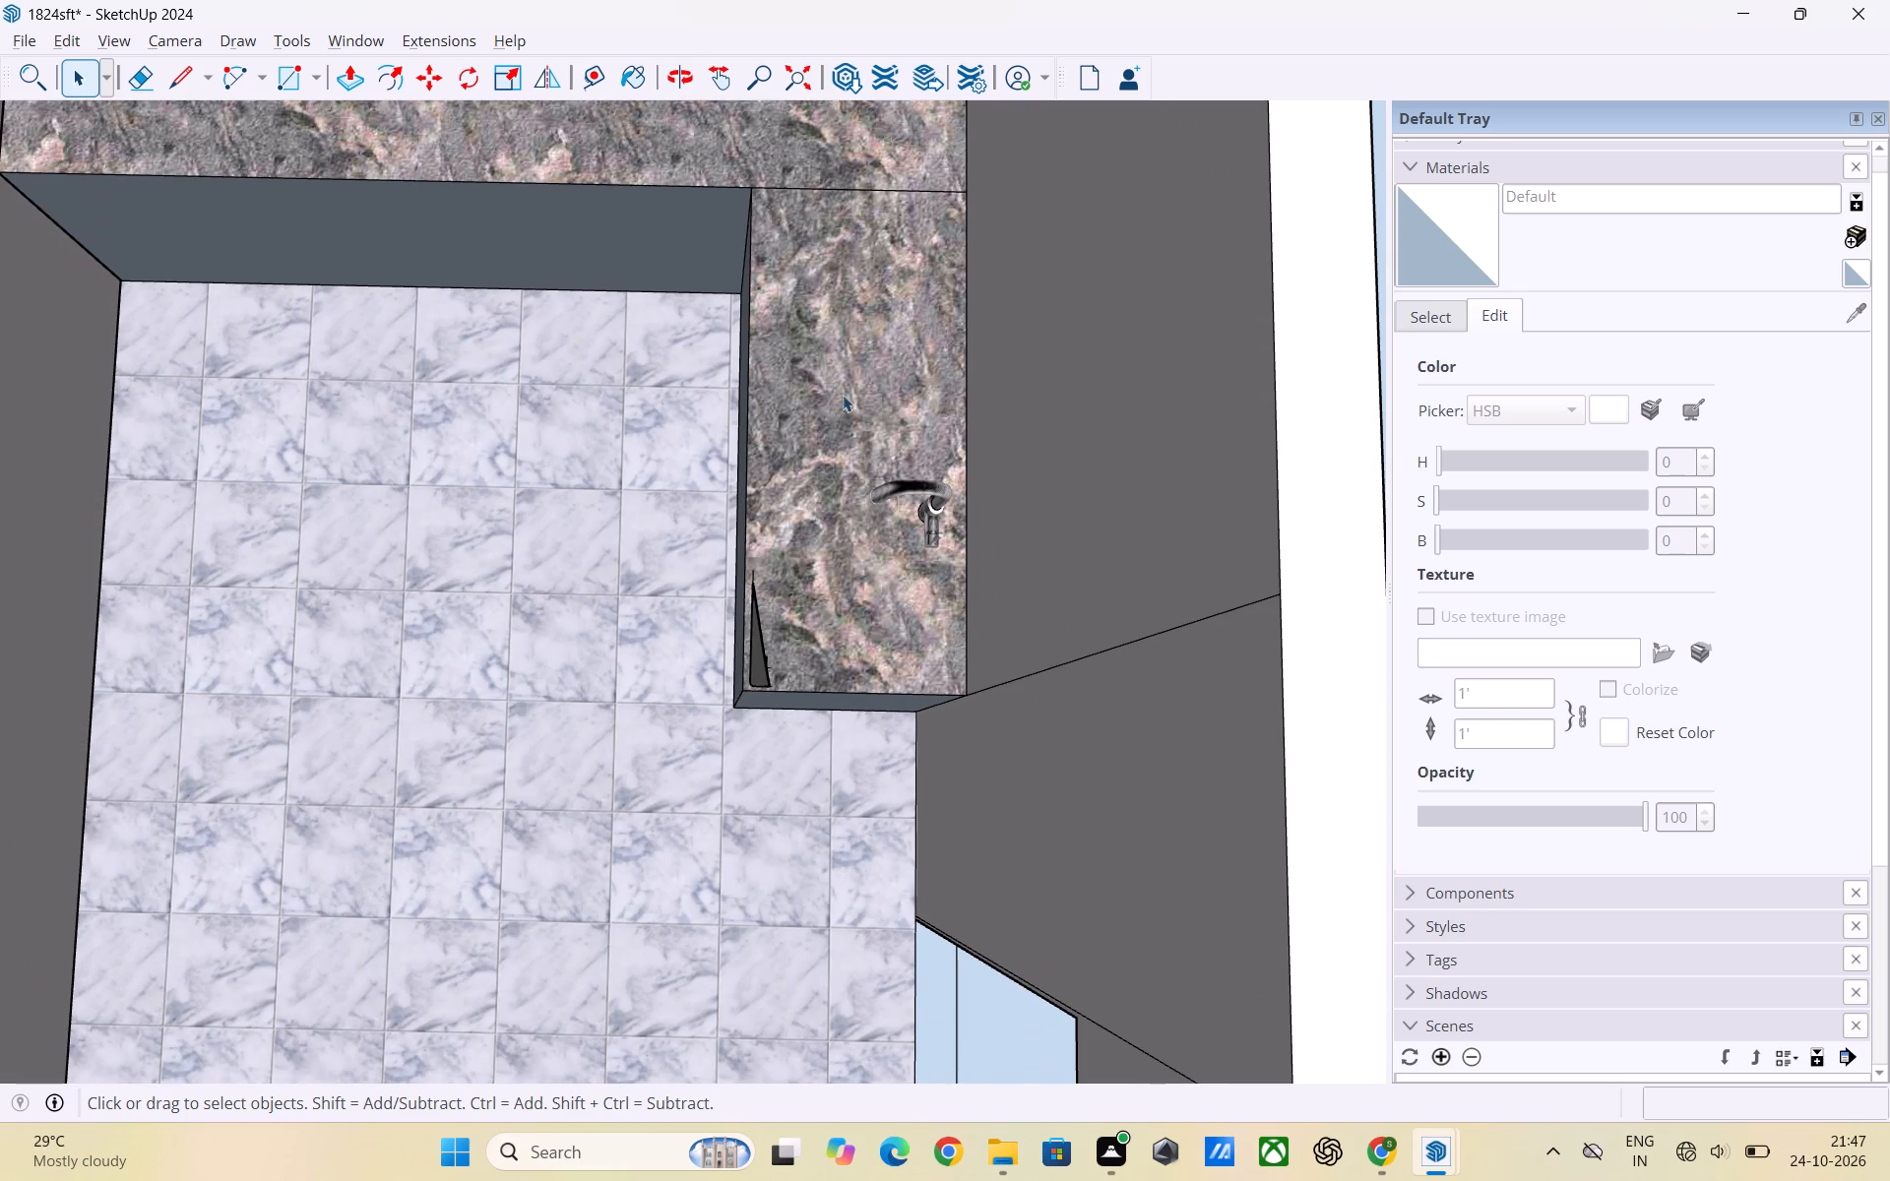
pyautogui.click(854, 468)
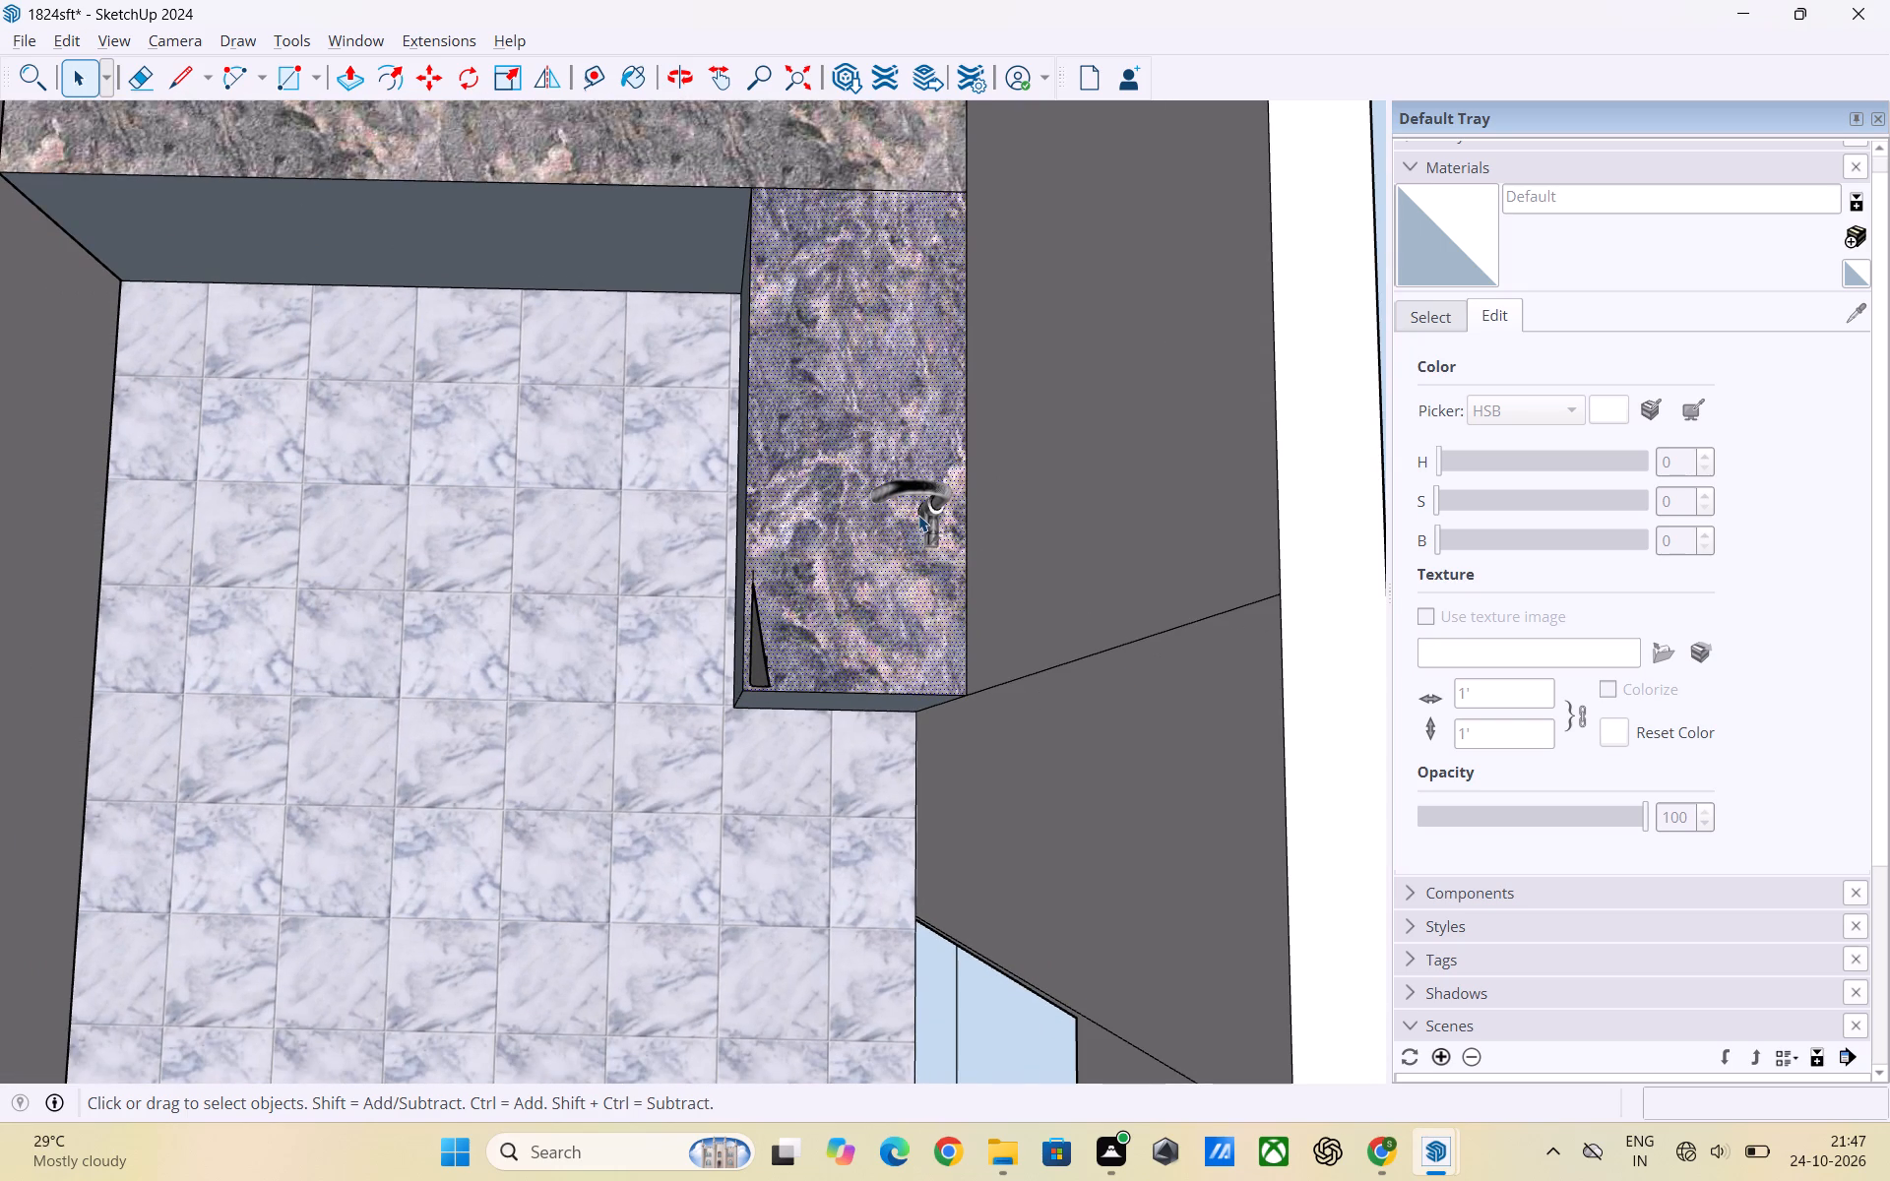
pyautogui.rightClick(854, 506)
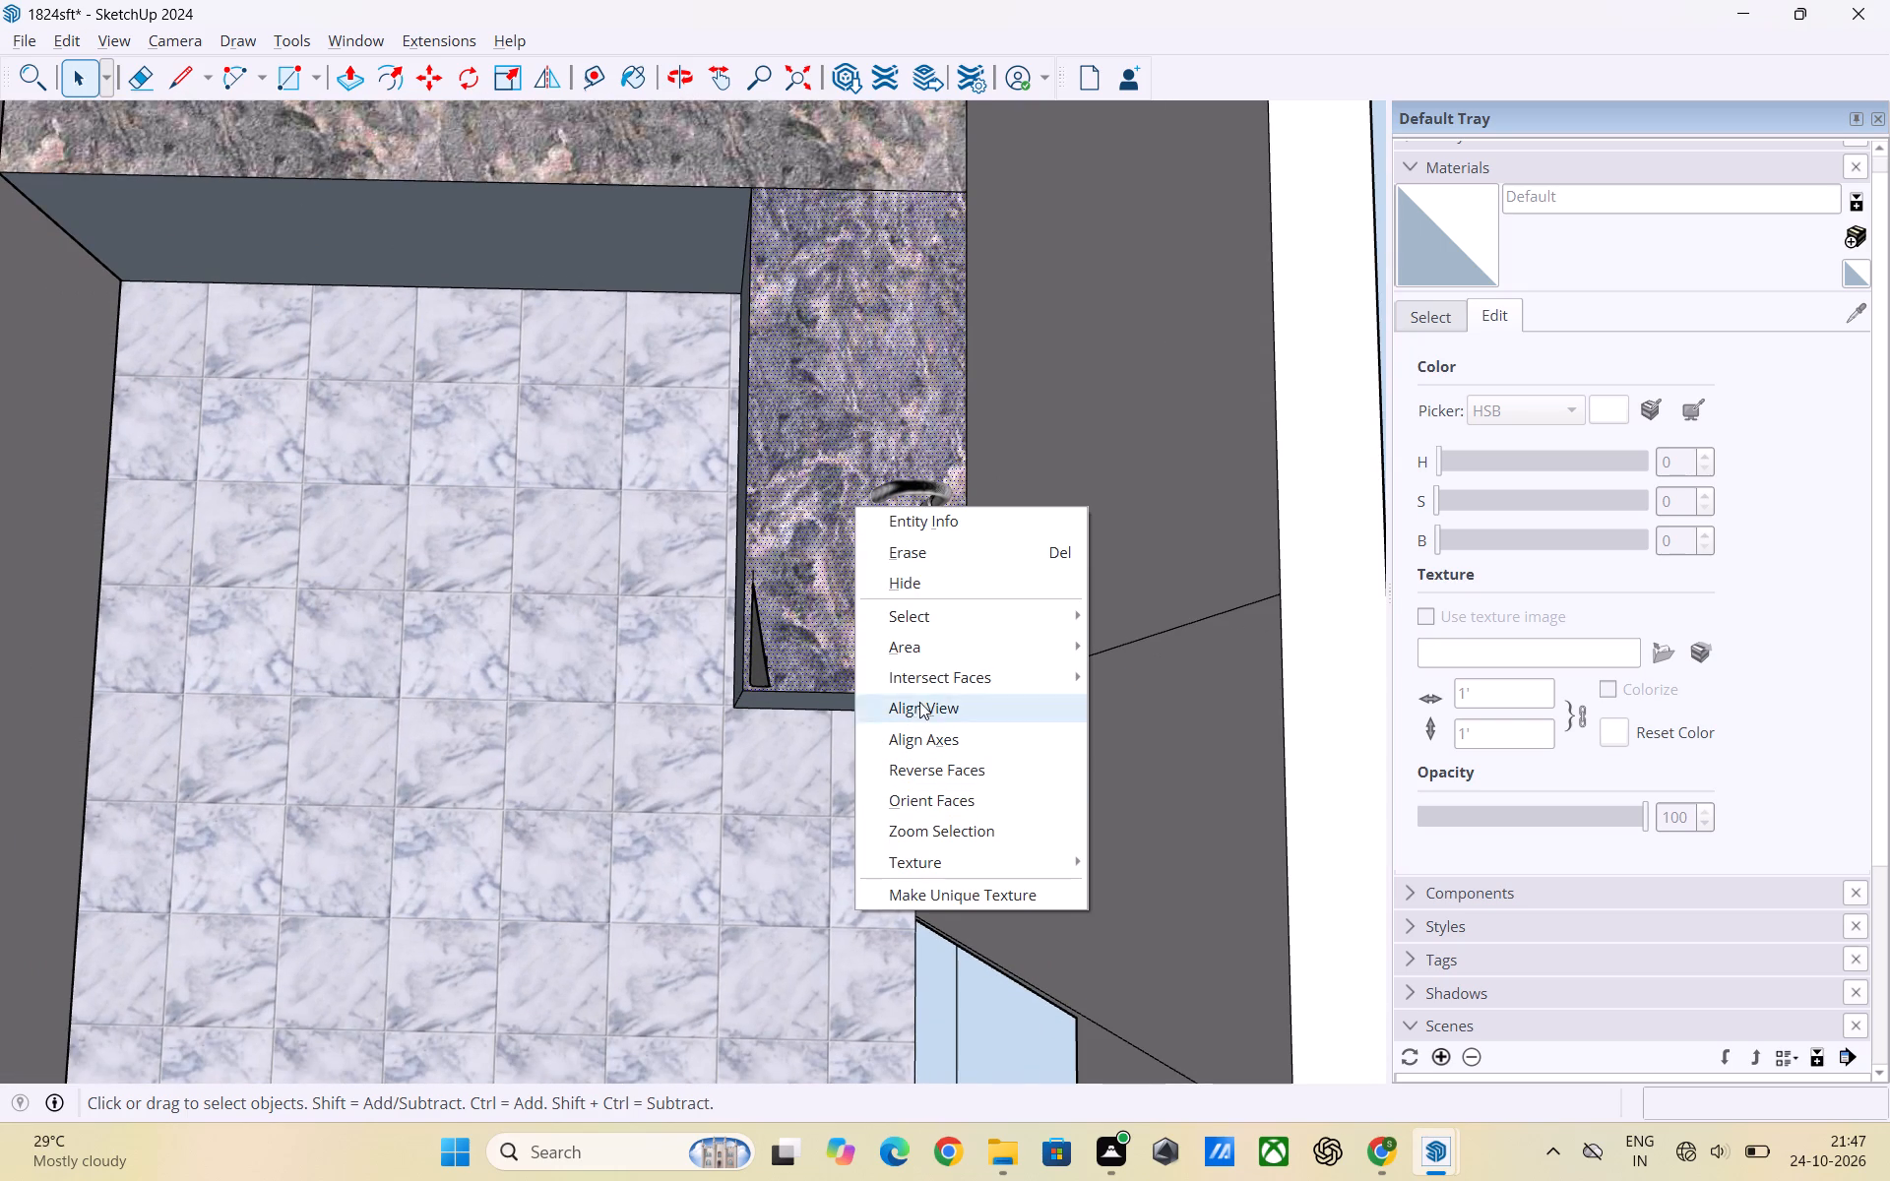
pyautogui.click(1123, 682)
pyautogui.scroll(2, 925, 630)
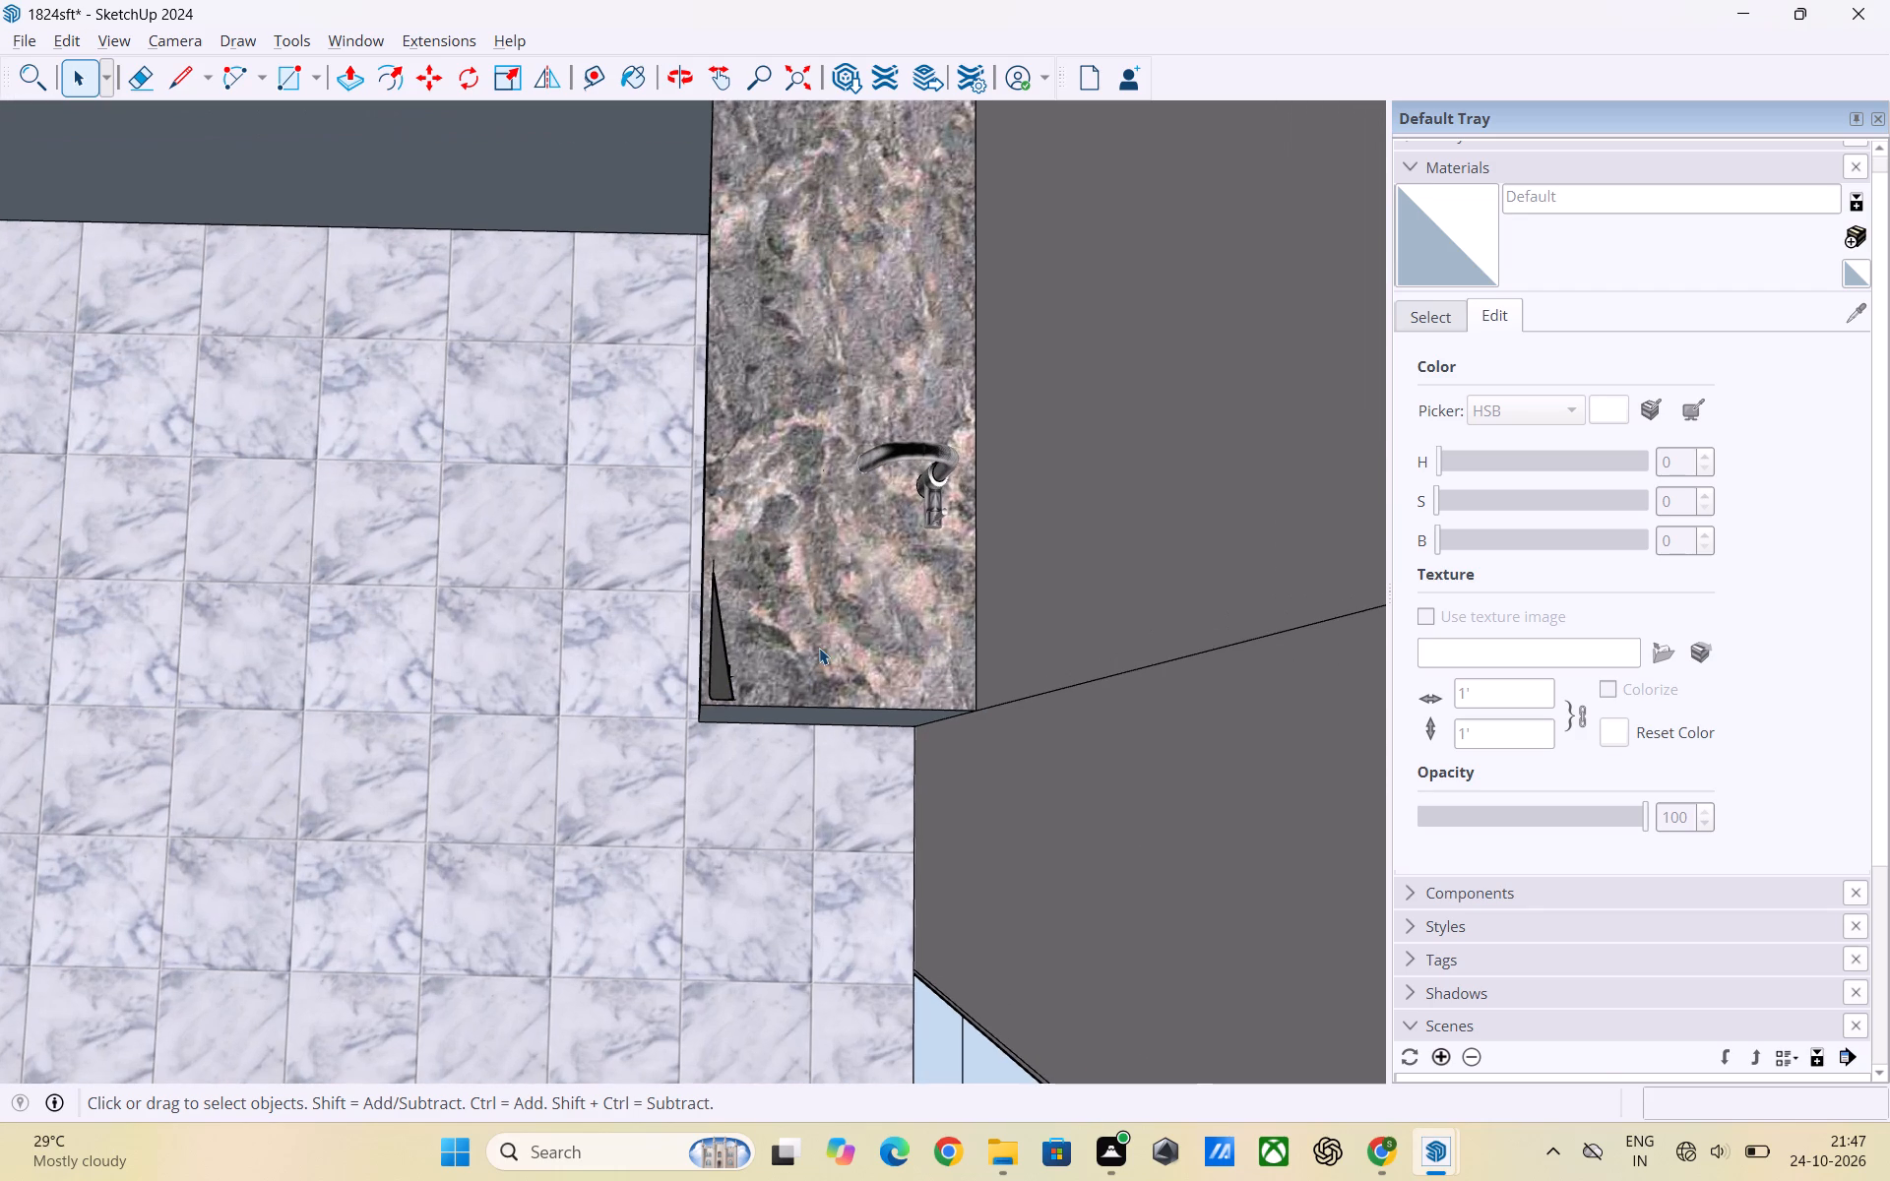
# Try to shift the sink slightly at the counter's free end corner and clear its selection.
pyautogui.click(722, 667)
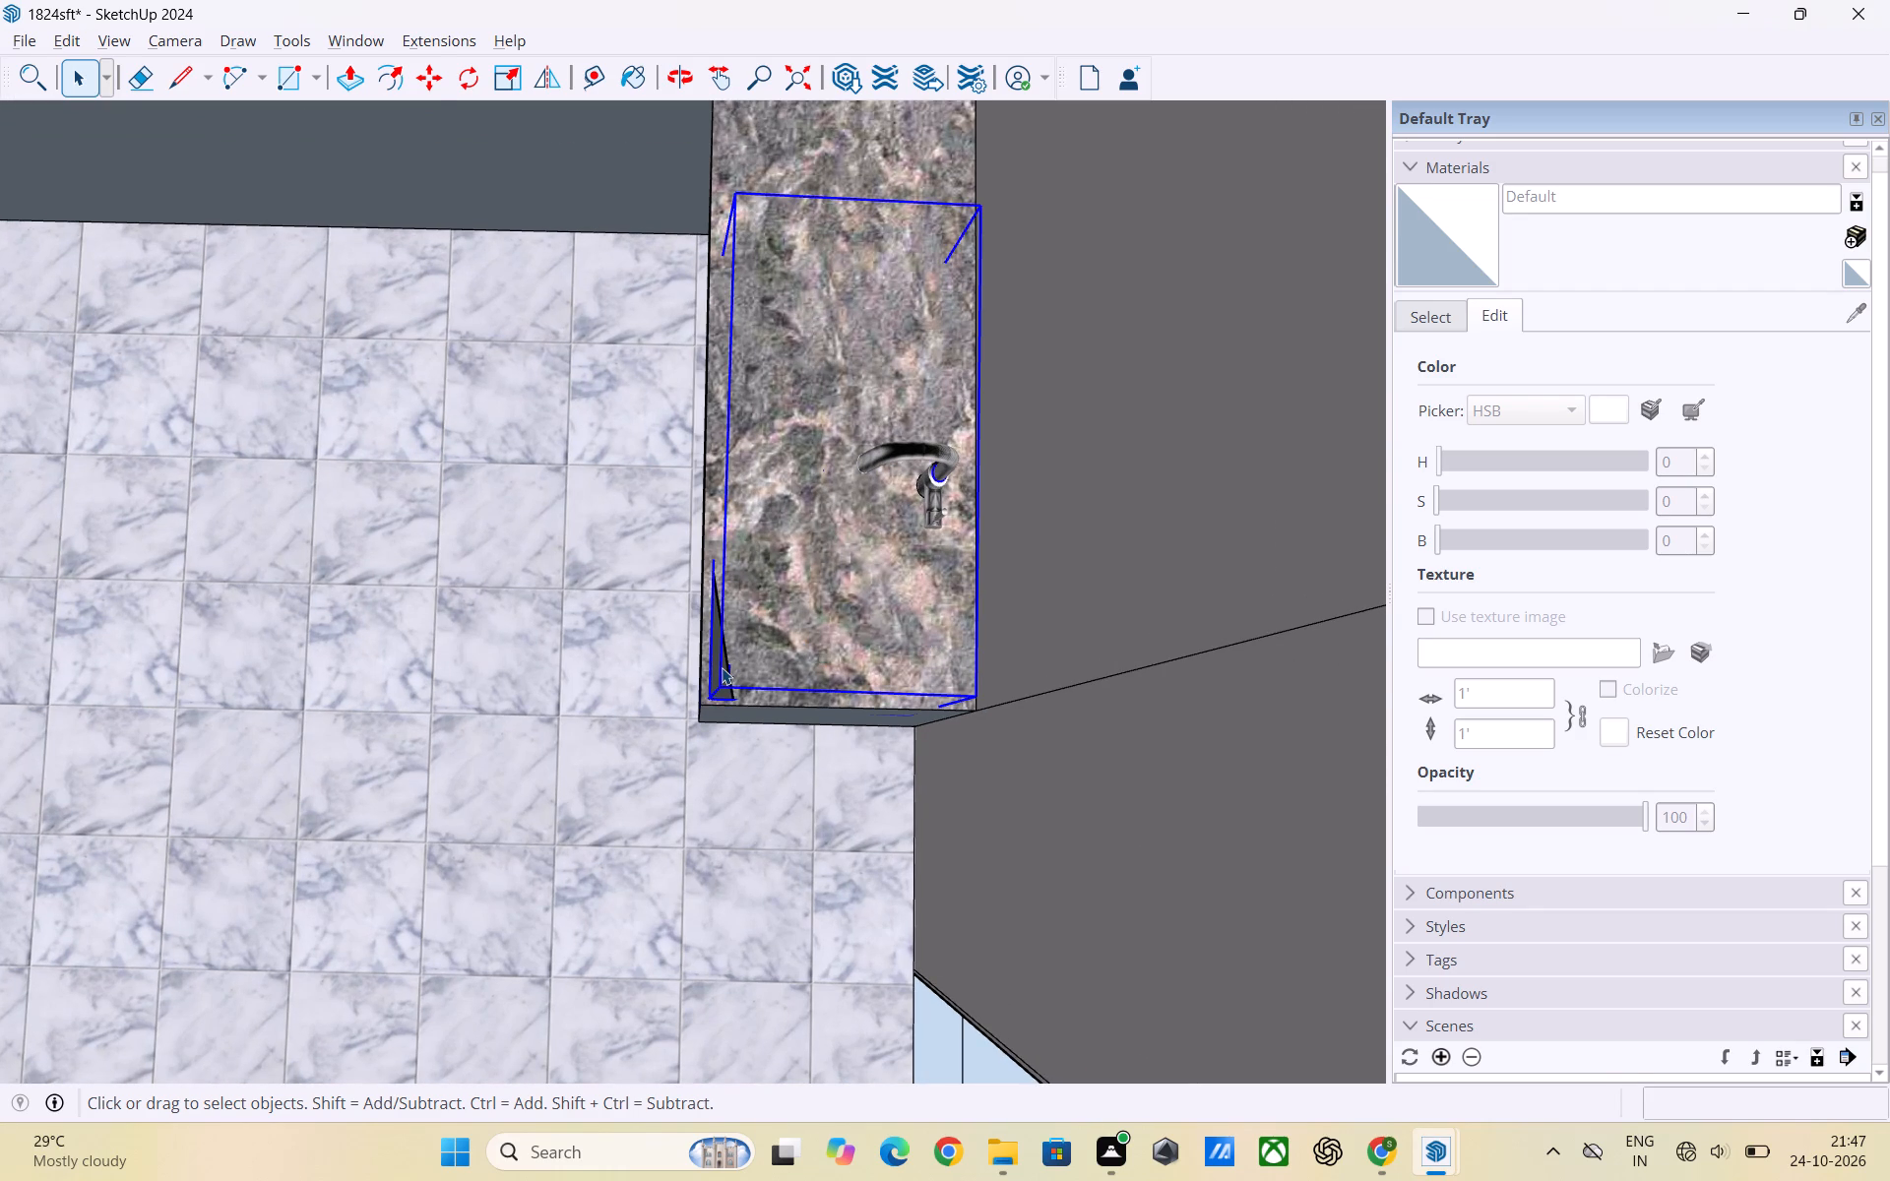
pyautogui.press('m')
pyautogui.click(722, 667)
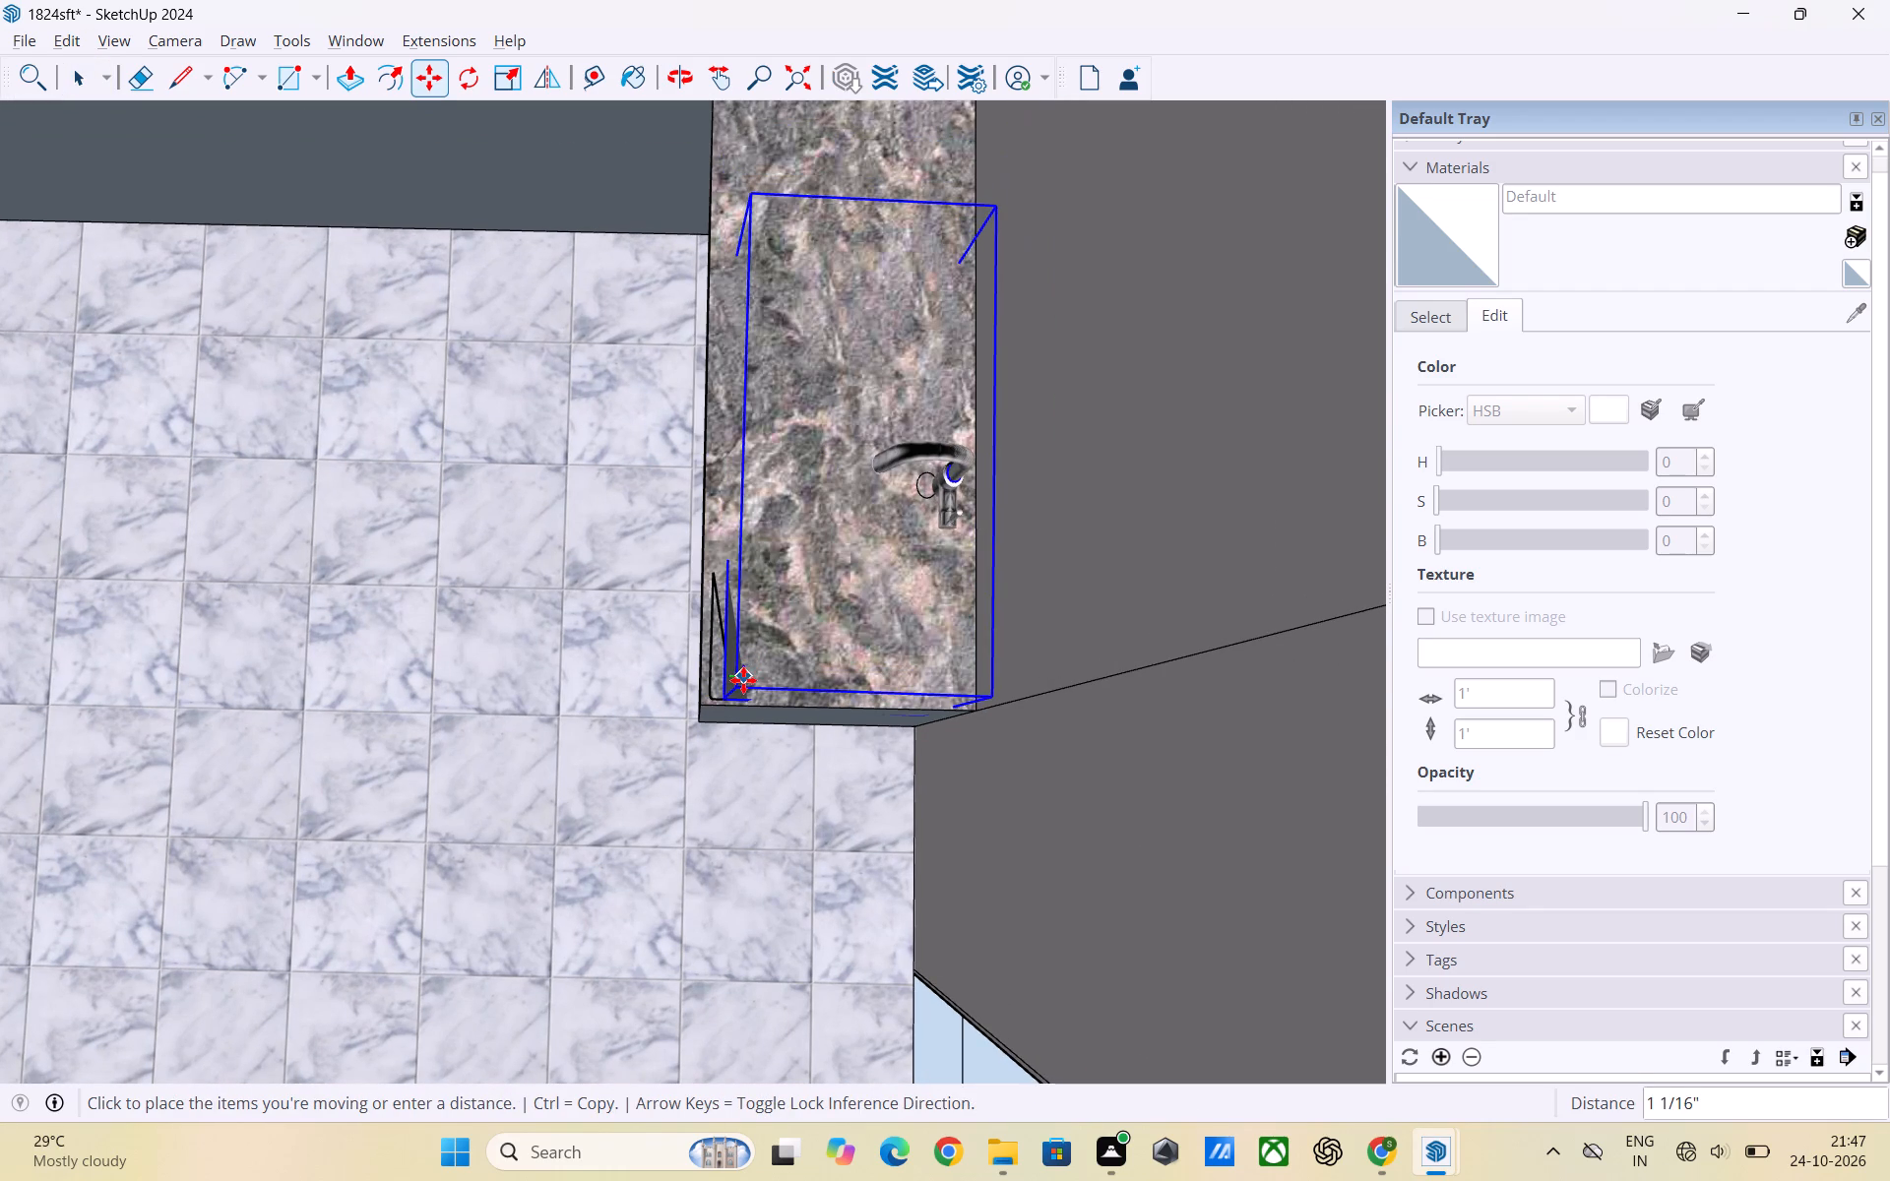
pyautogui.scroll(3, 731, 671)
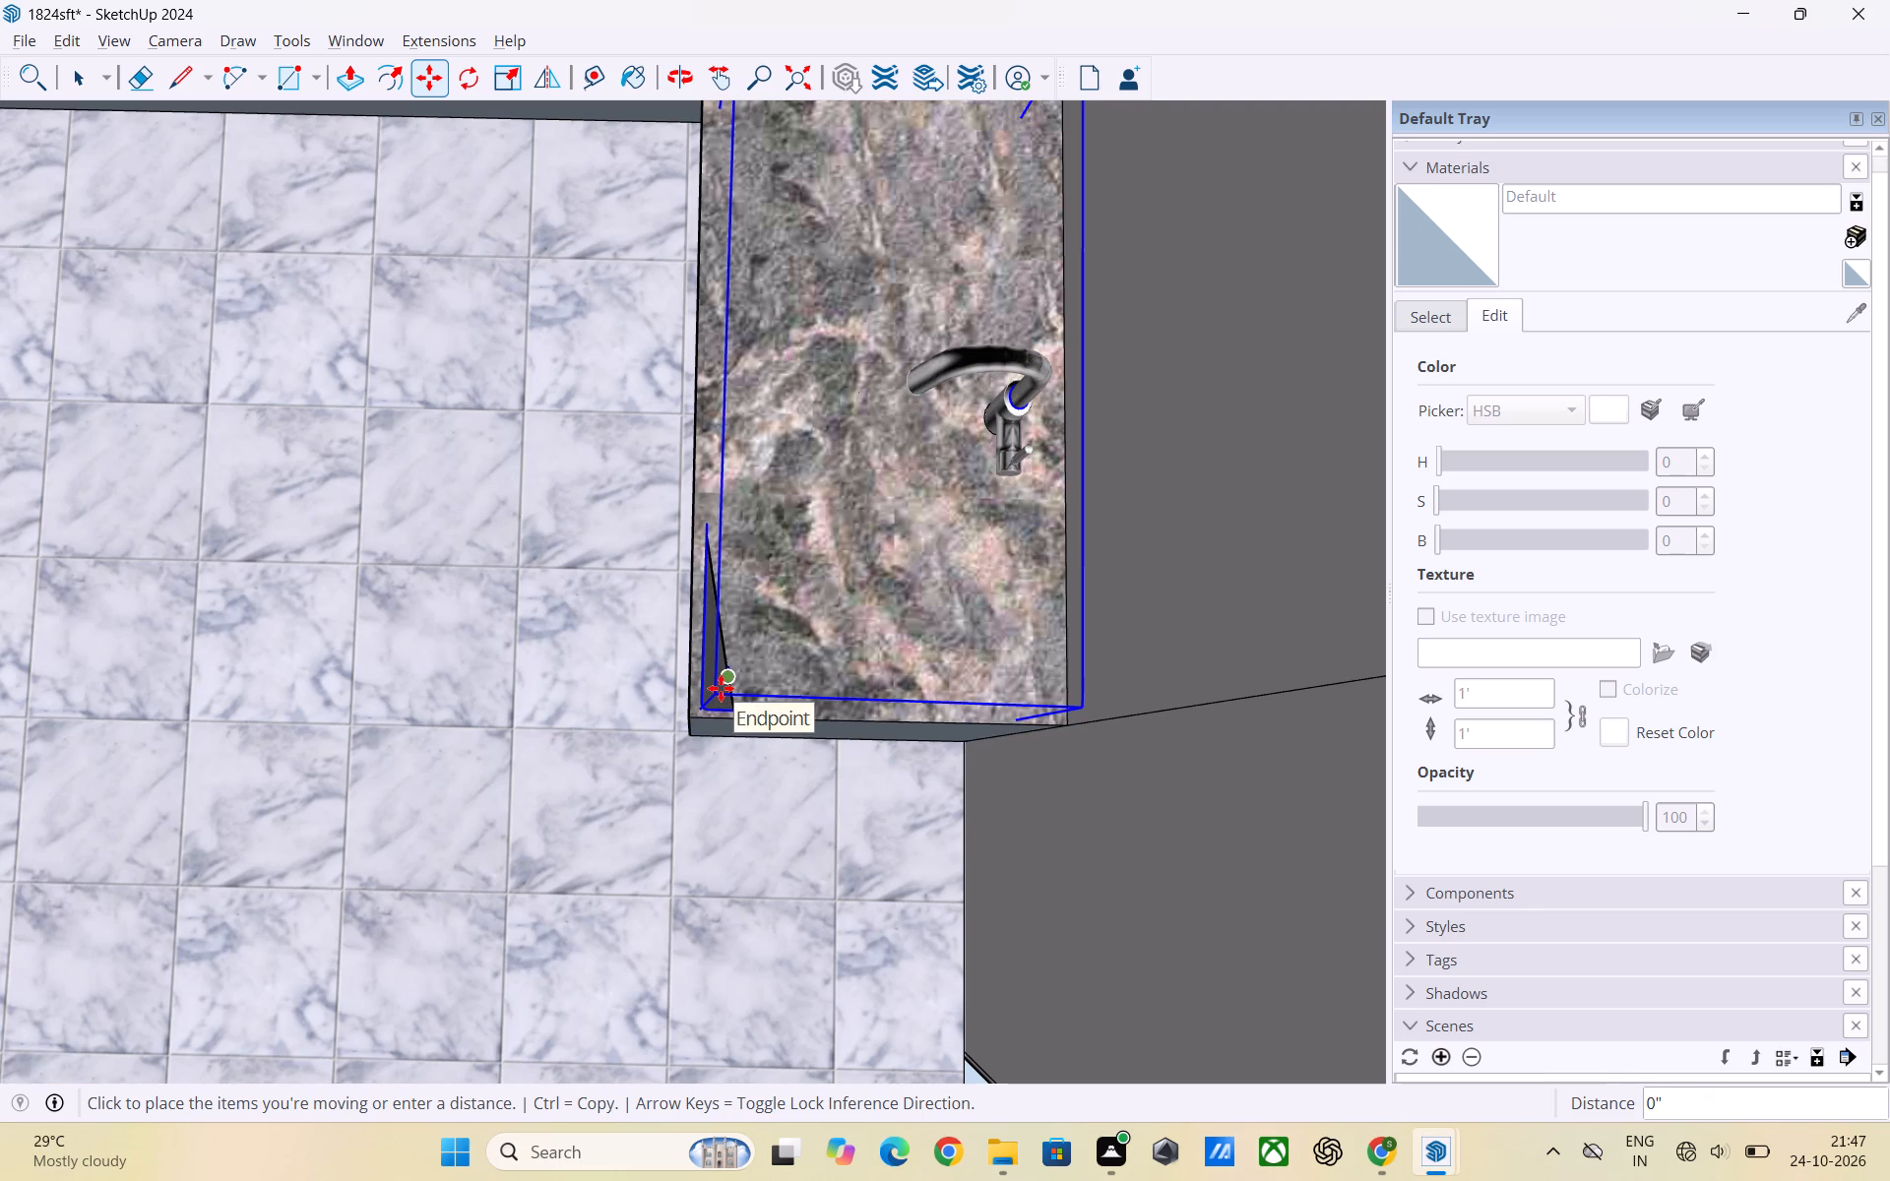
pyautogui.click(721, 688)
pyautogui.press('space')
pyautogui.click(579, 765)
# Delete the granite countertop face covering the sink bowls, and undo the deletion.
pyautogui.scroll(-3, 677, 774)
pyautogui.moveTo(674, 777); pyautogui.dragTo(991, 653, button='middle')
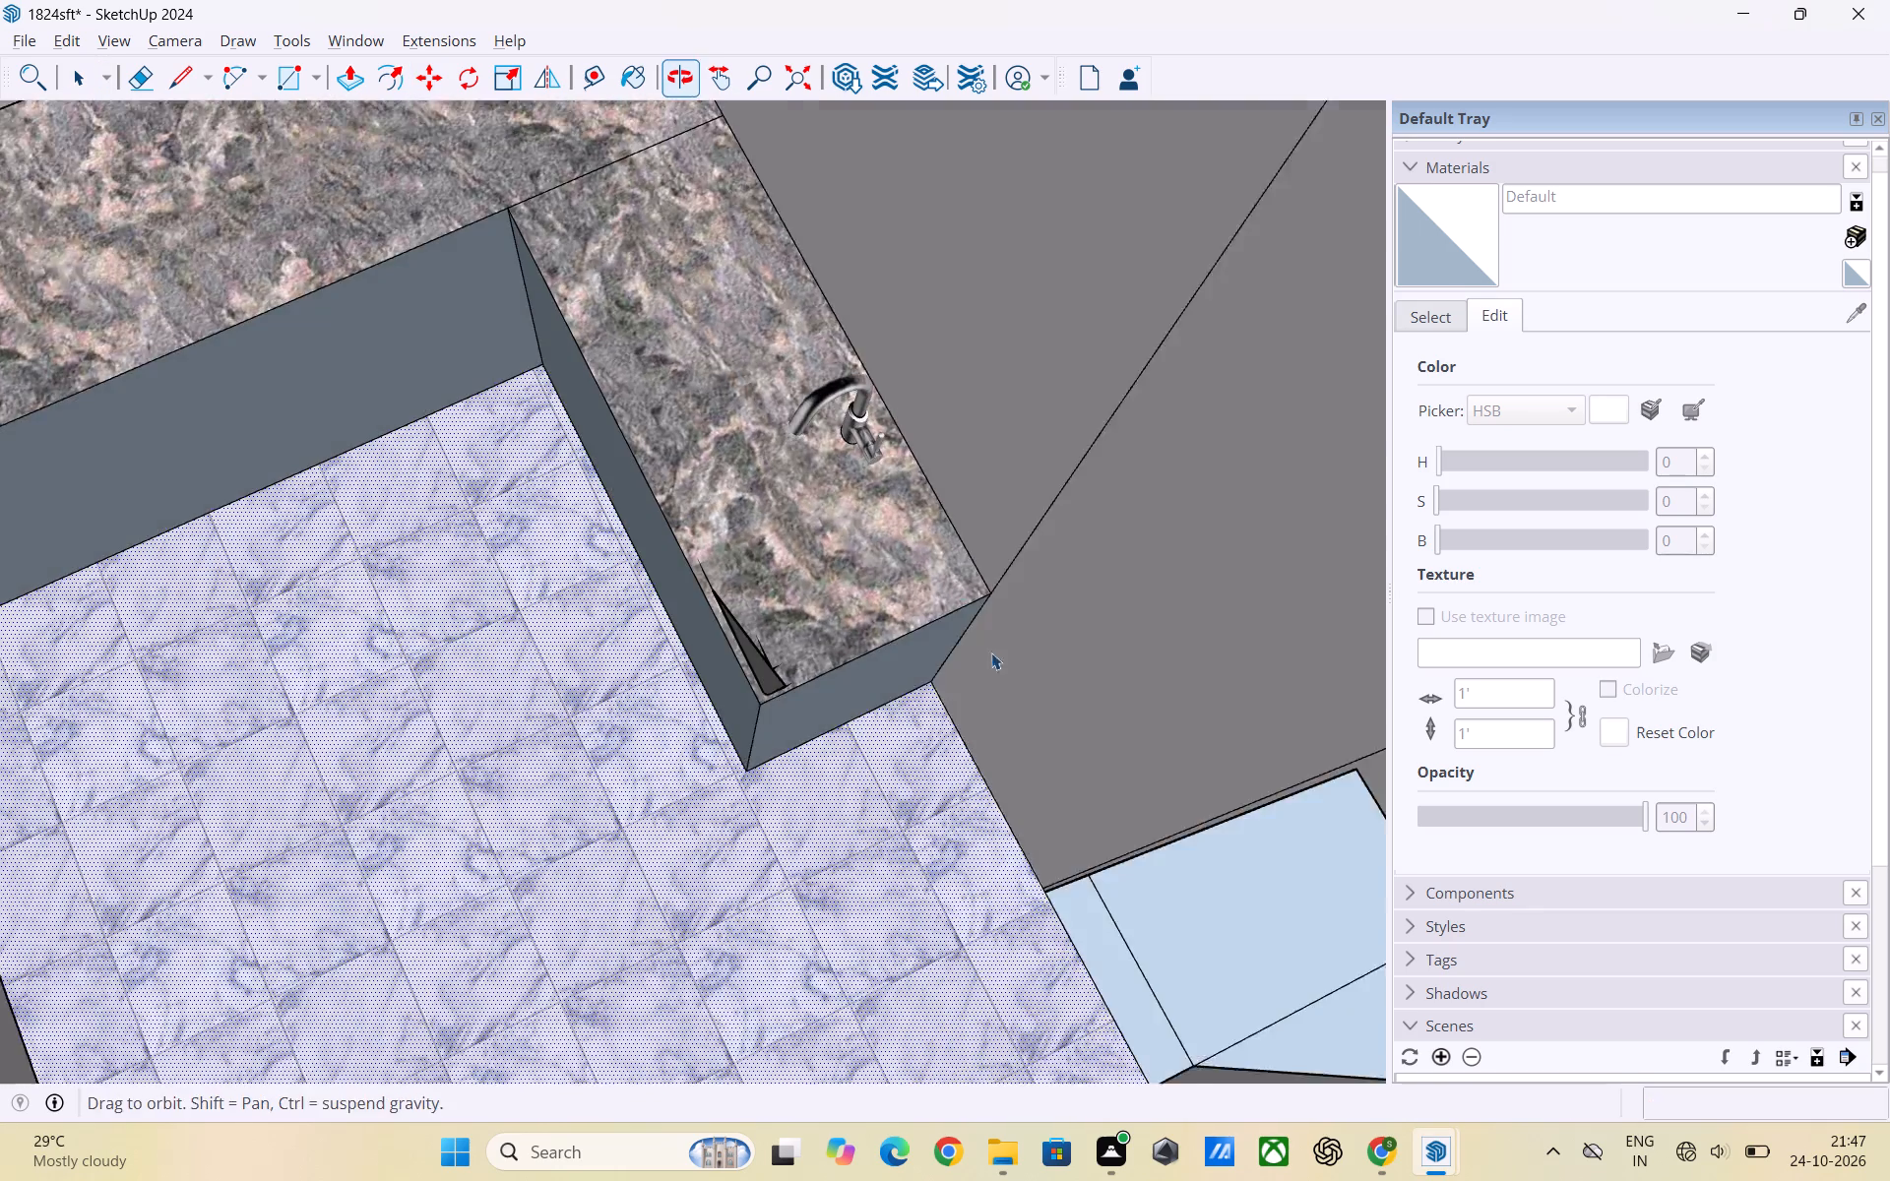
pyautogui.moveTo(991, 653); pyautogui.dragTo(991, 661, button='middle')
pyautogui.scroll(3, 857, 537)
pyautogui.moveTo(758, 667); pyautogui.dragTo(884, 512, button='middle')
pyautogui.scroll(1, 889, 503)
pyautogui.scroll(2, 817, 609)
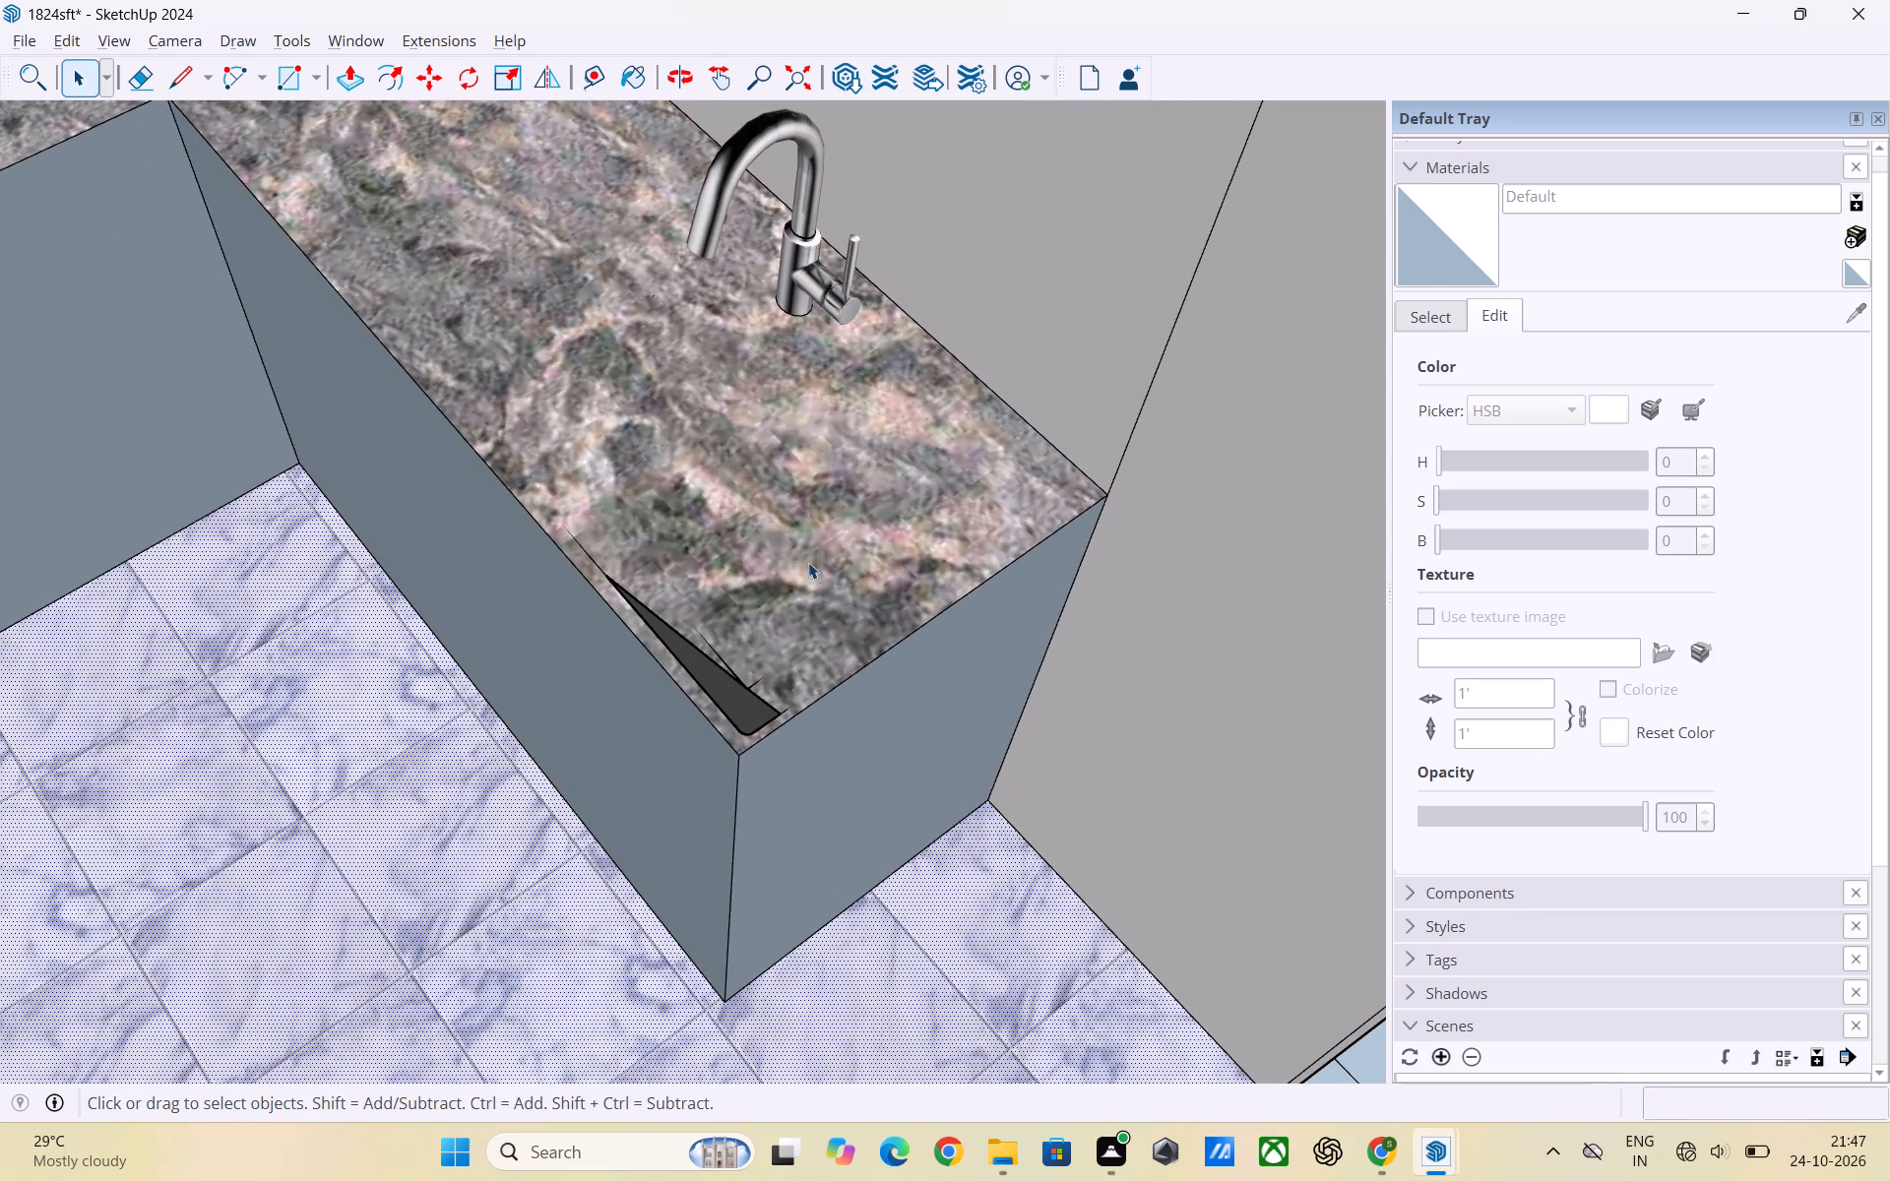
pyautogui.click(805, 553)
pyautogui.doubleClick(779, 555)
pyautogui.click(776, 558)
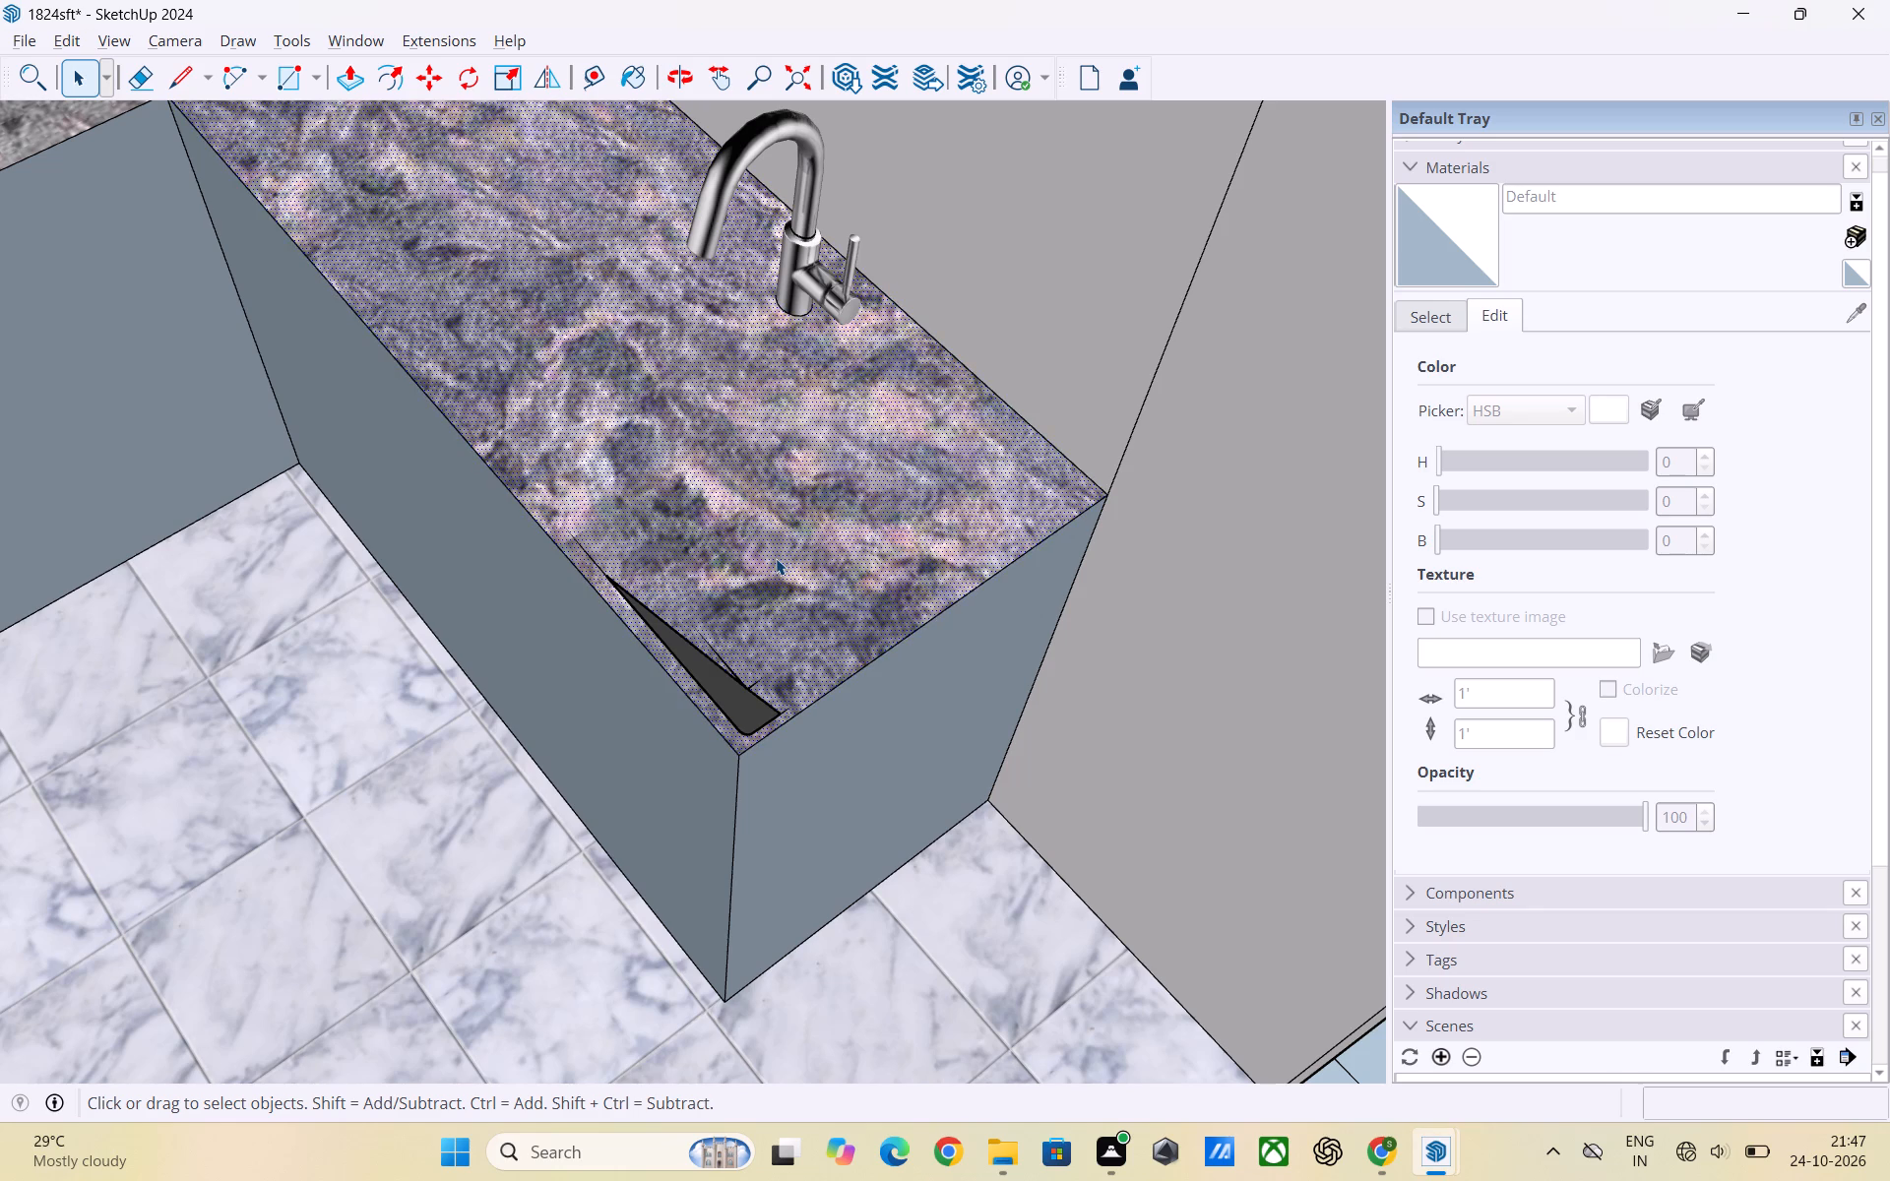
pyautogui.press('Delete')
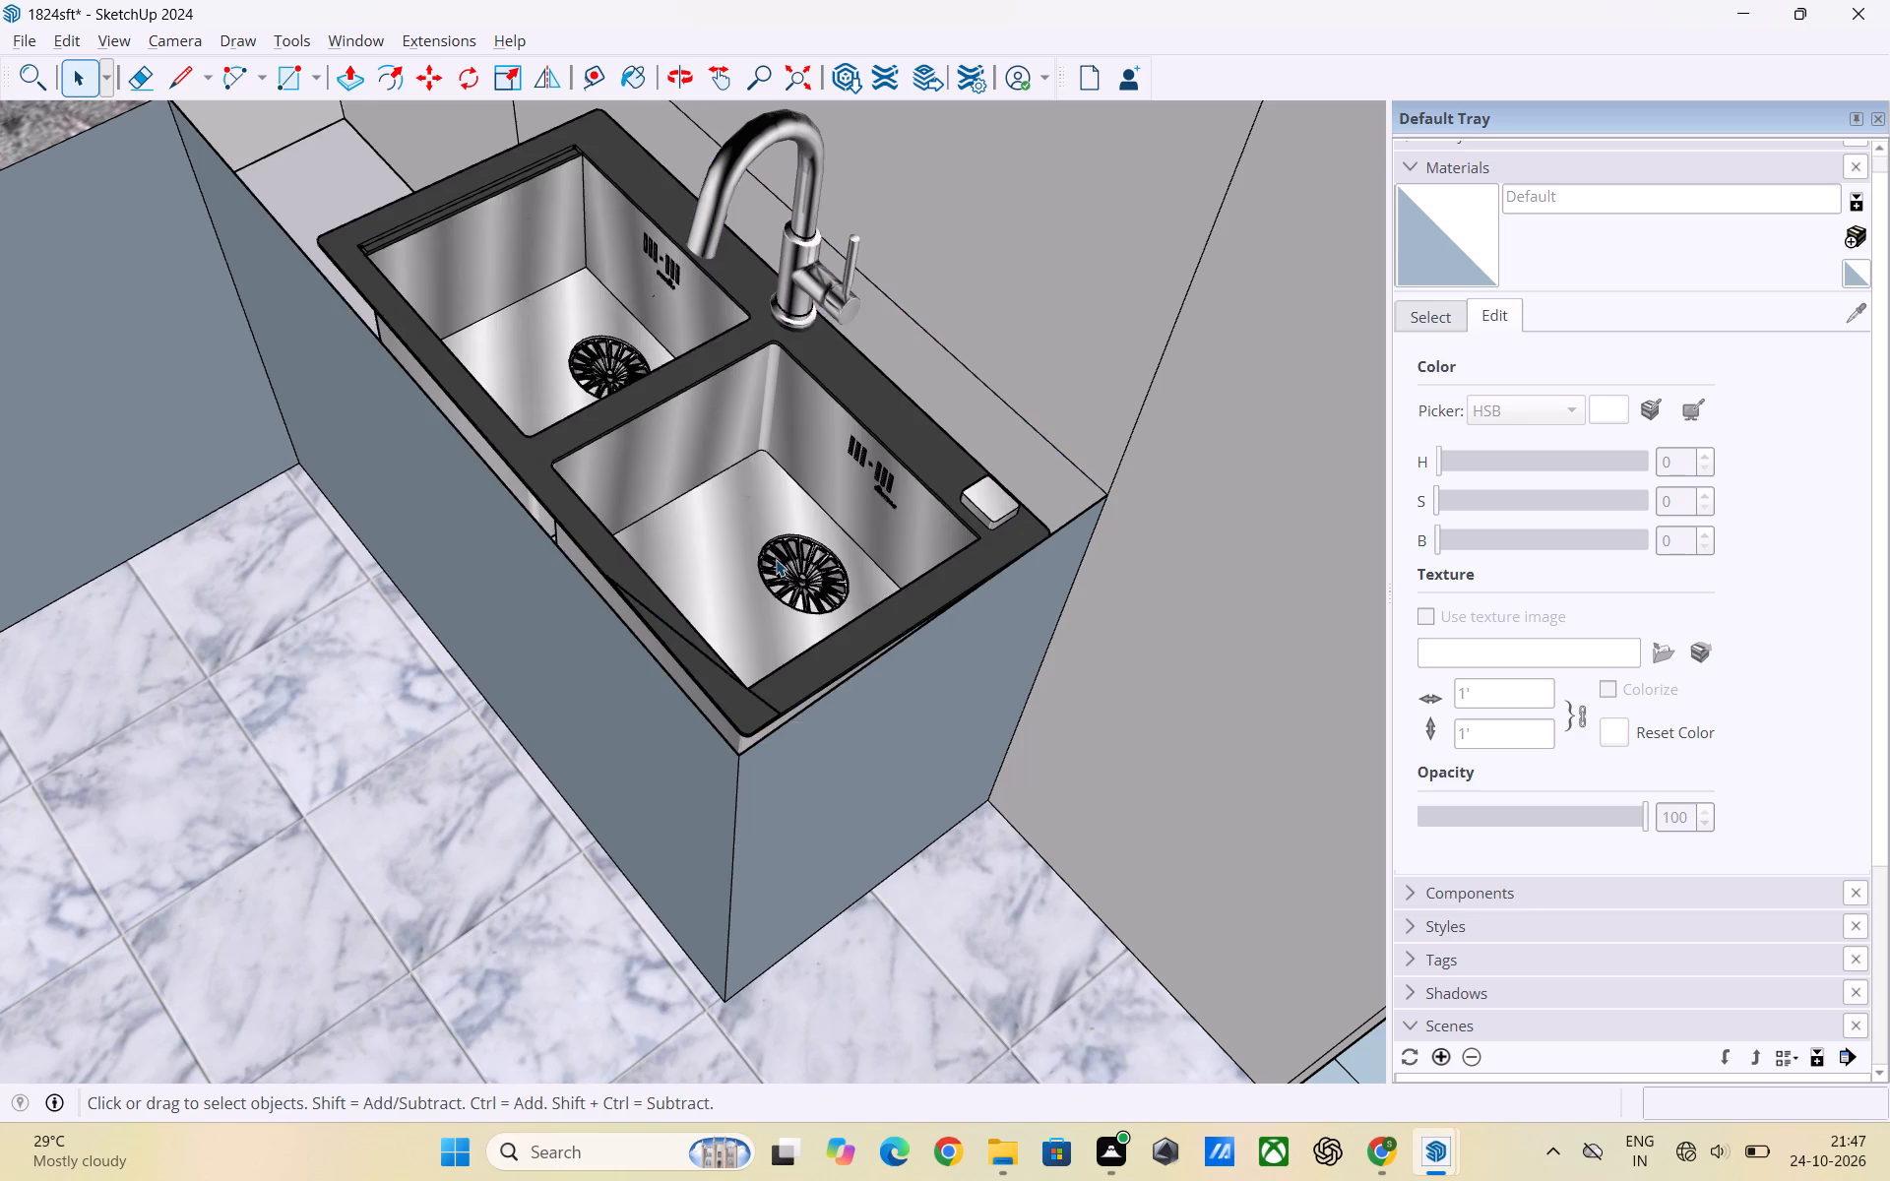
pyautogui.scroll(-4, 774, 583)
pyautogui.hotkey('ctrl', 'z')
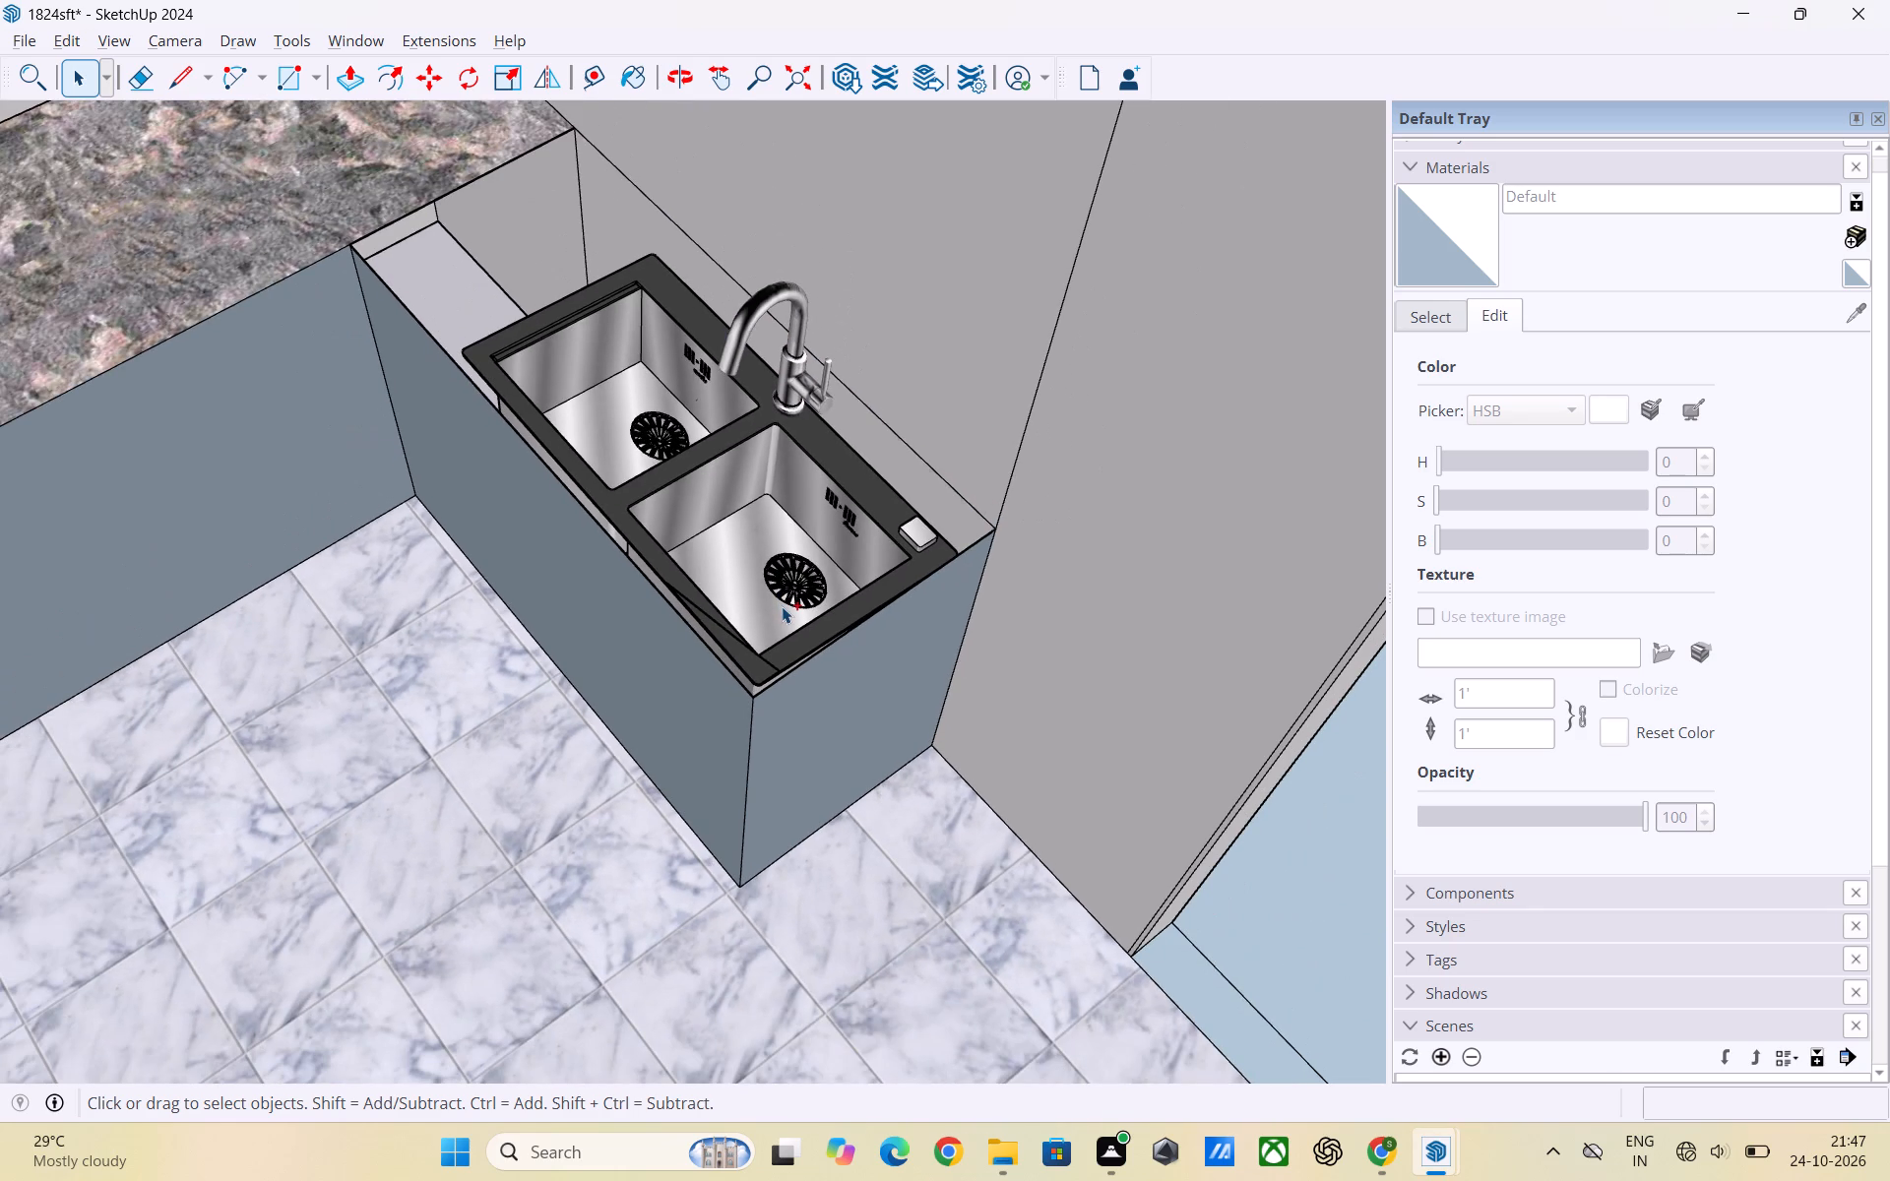
# Raise the sink by about 4 5/8" so its dark rim sits above the granite countertop.
pyautogui.scroll(-4, 782, 630)
pyautogui.click(800, 451)
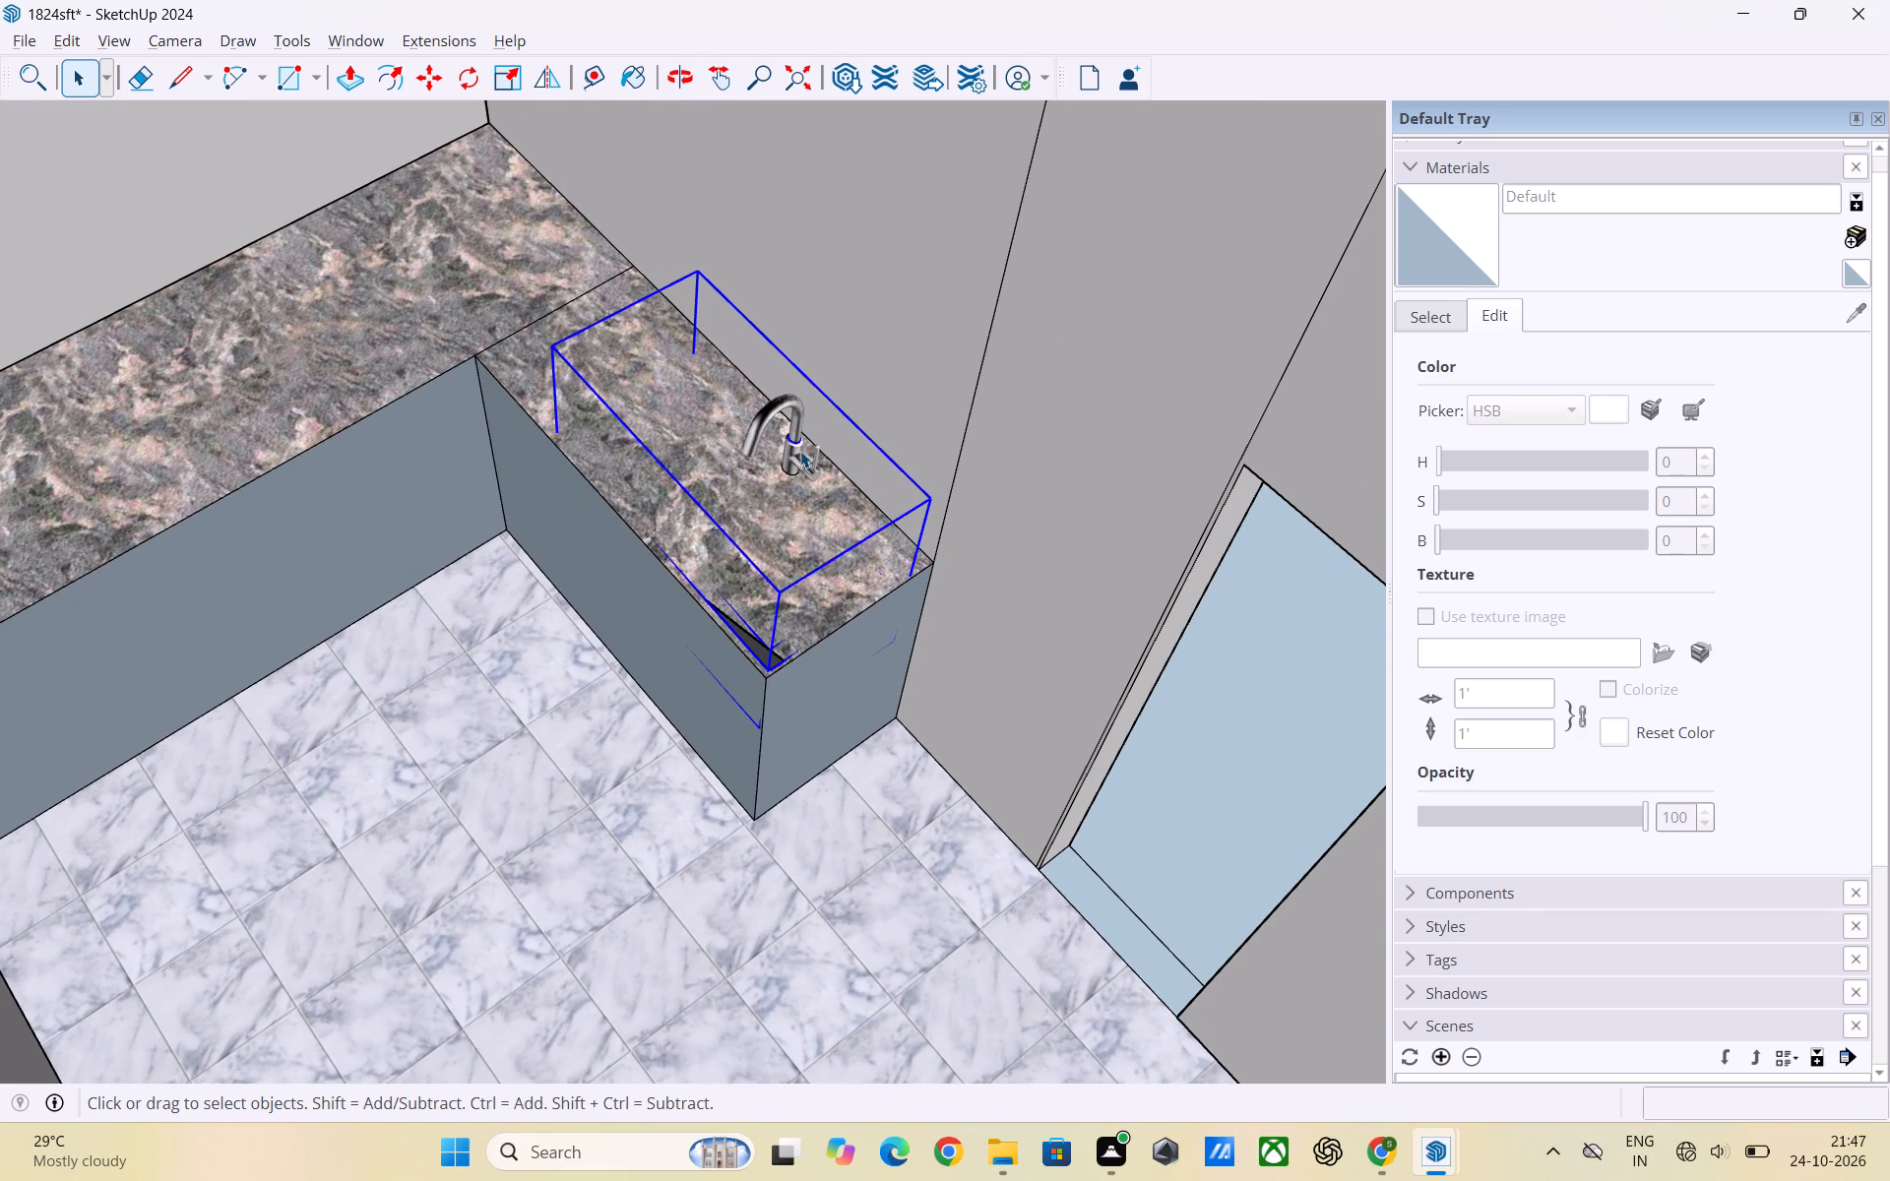
pyautogui.press('m')
pyautogui.click(800, 451)
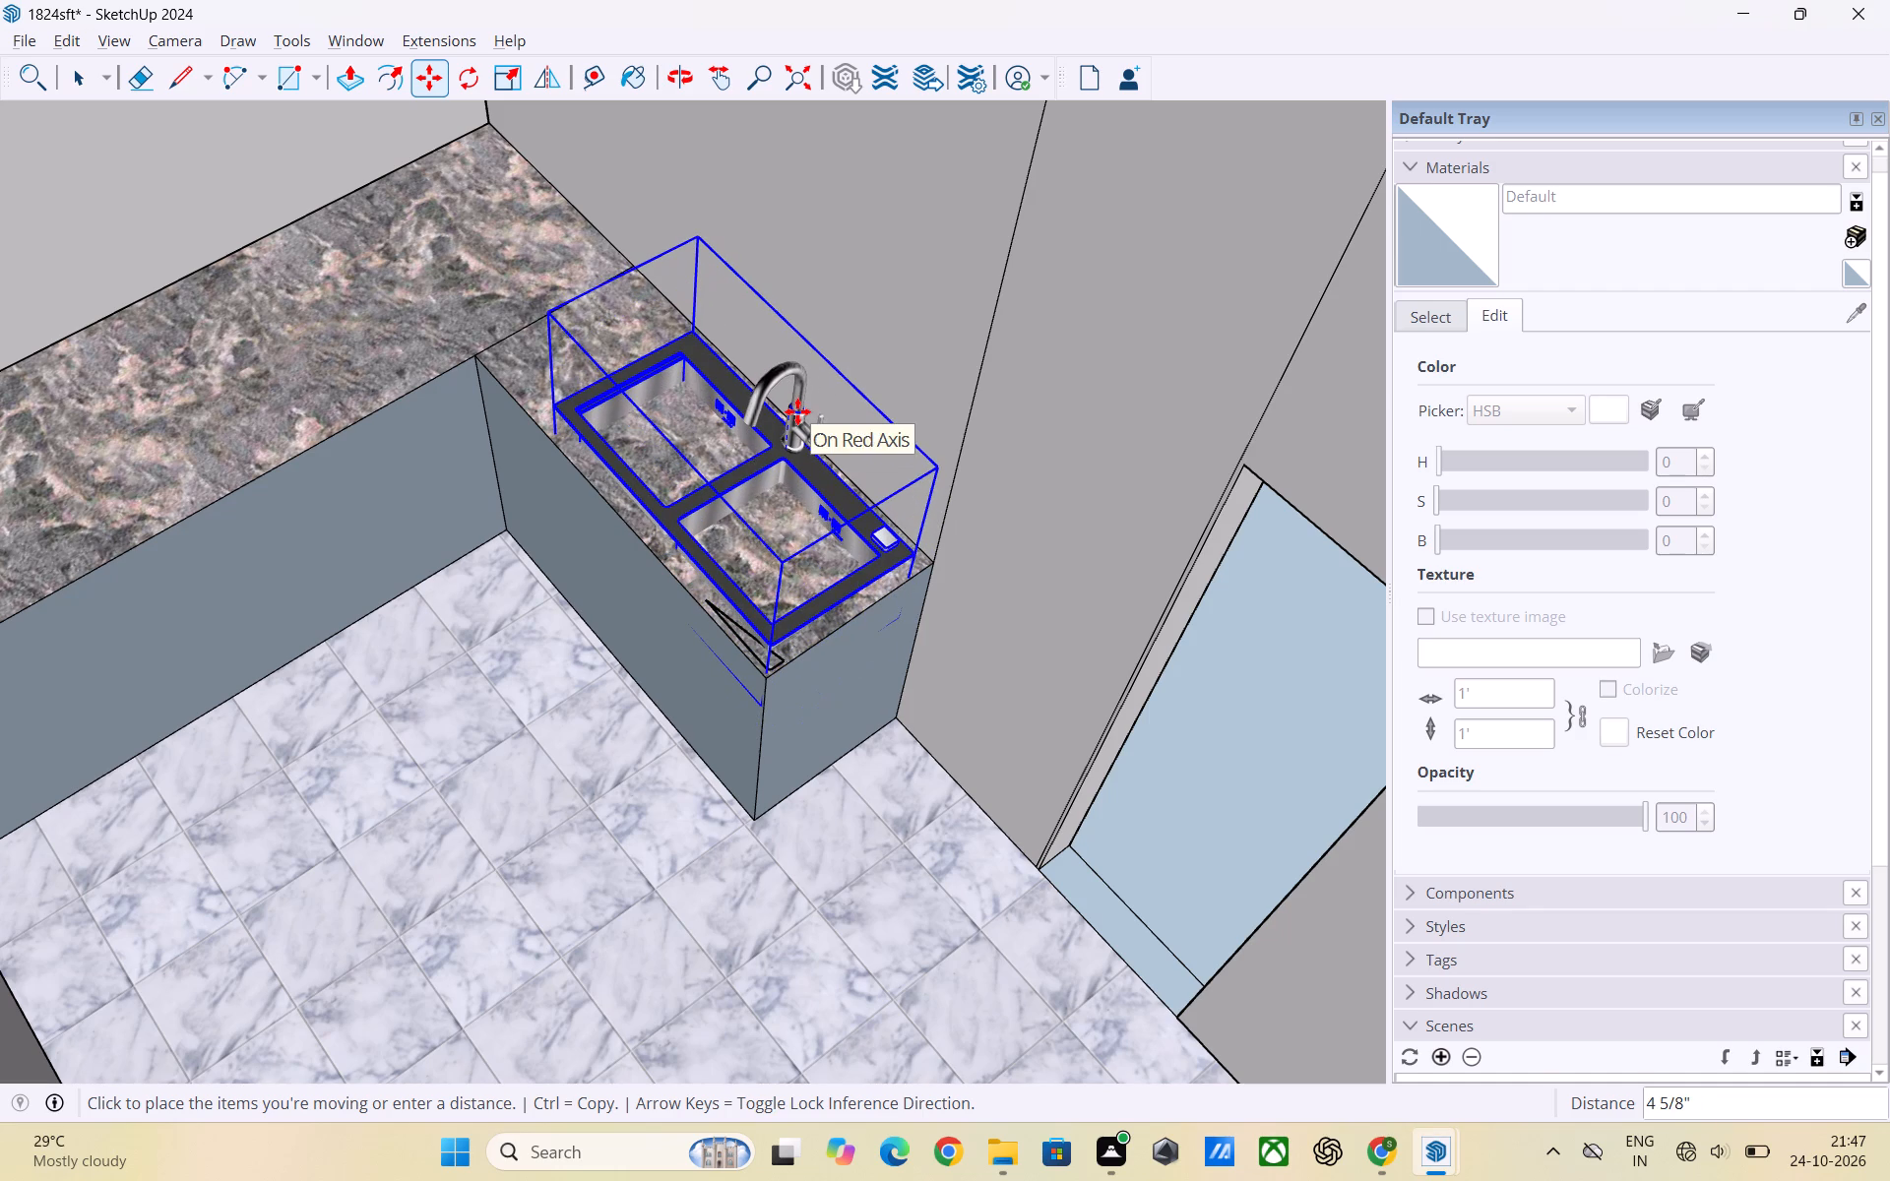
pyautogui.click(797, 411)
pyautogui.press('space')
pyautogui.click(876, 697)
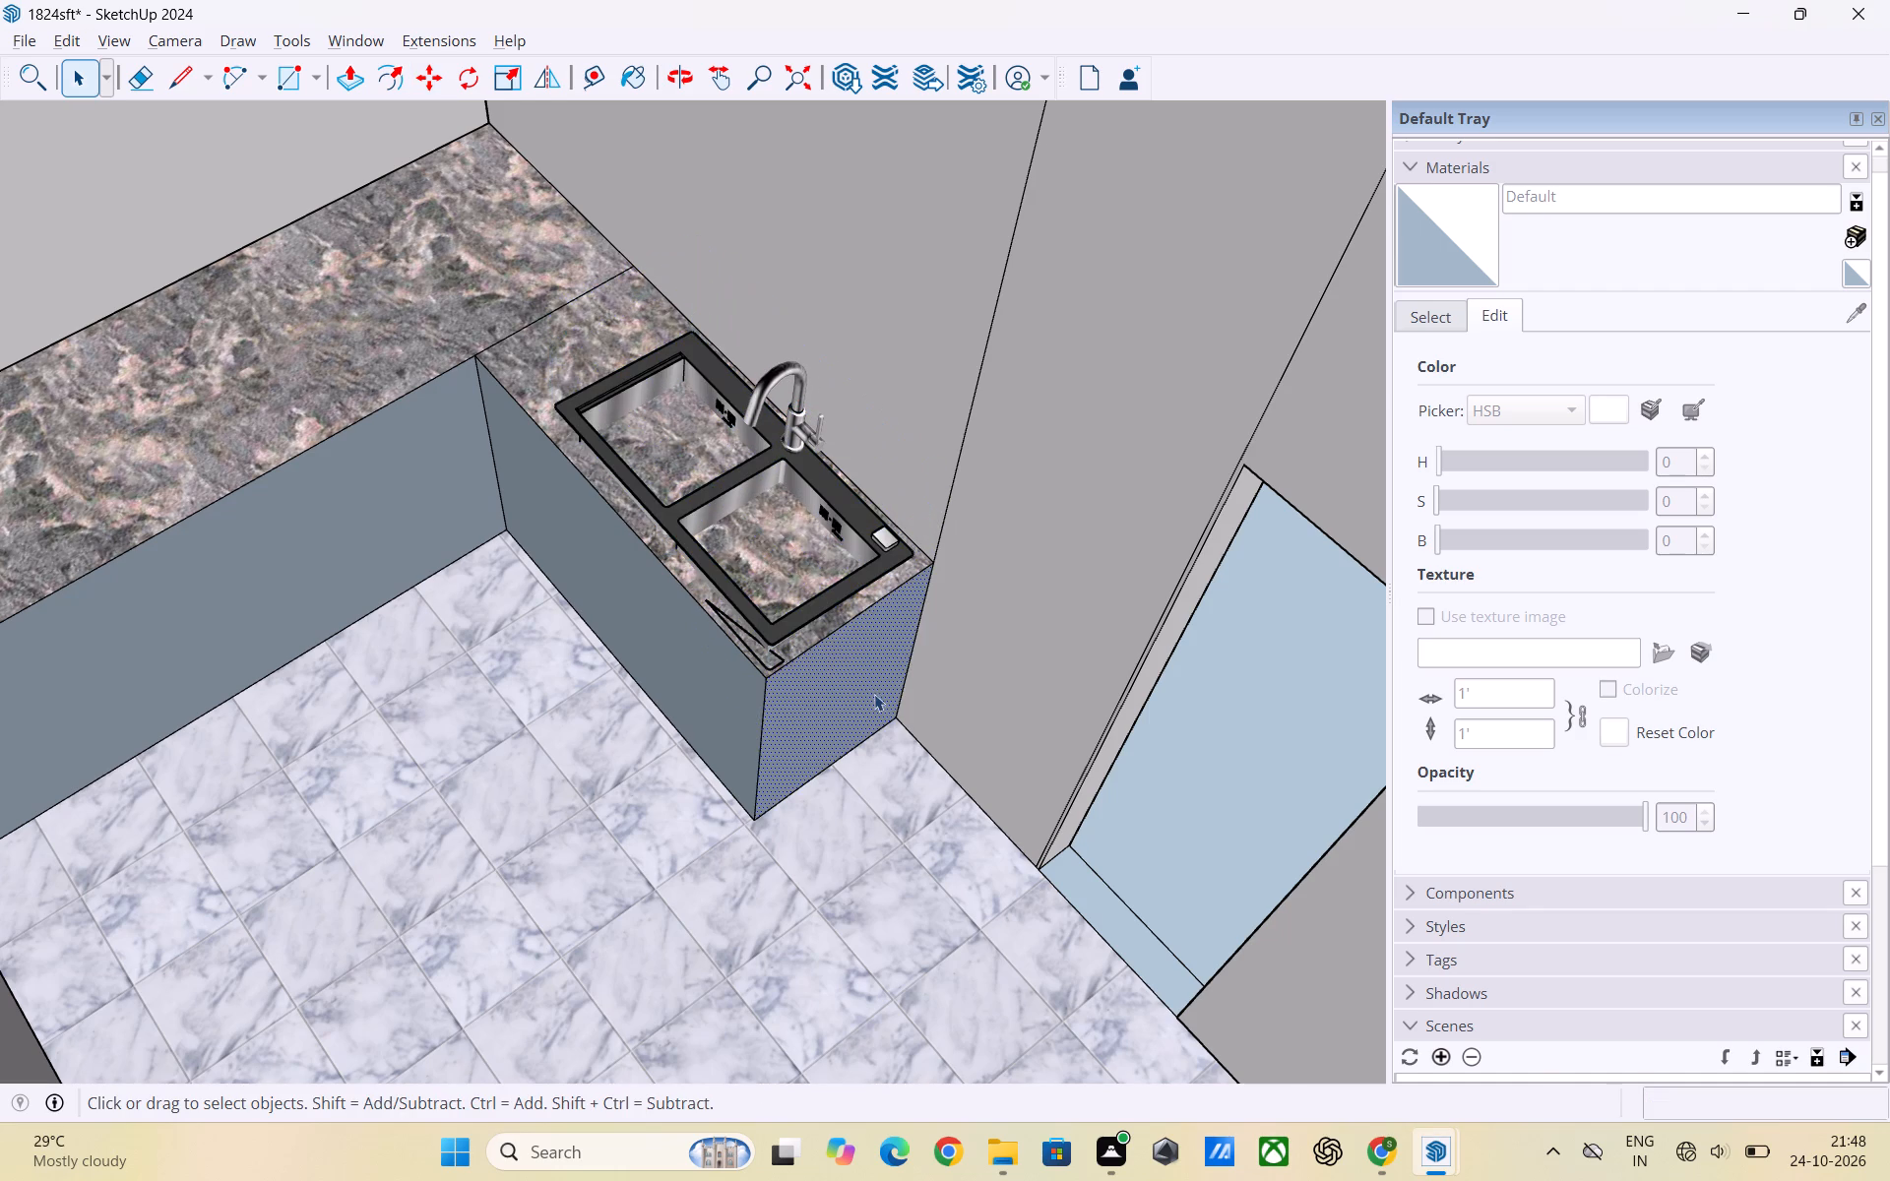
# Intersect the granite countertop face with the model again at the raised sink.
pyautogui.scroll(2, 801, 603)
pyautogui.click(797, 607)
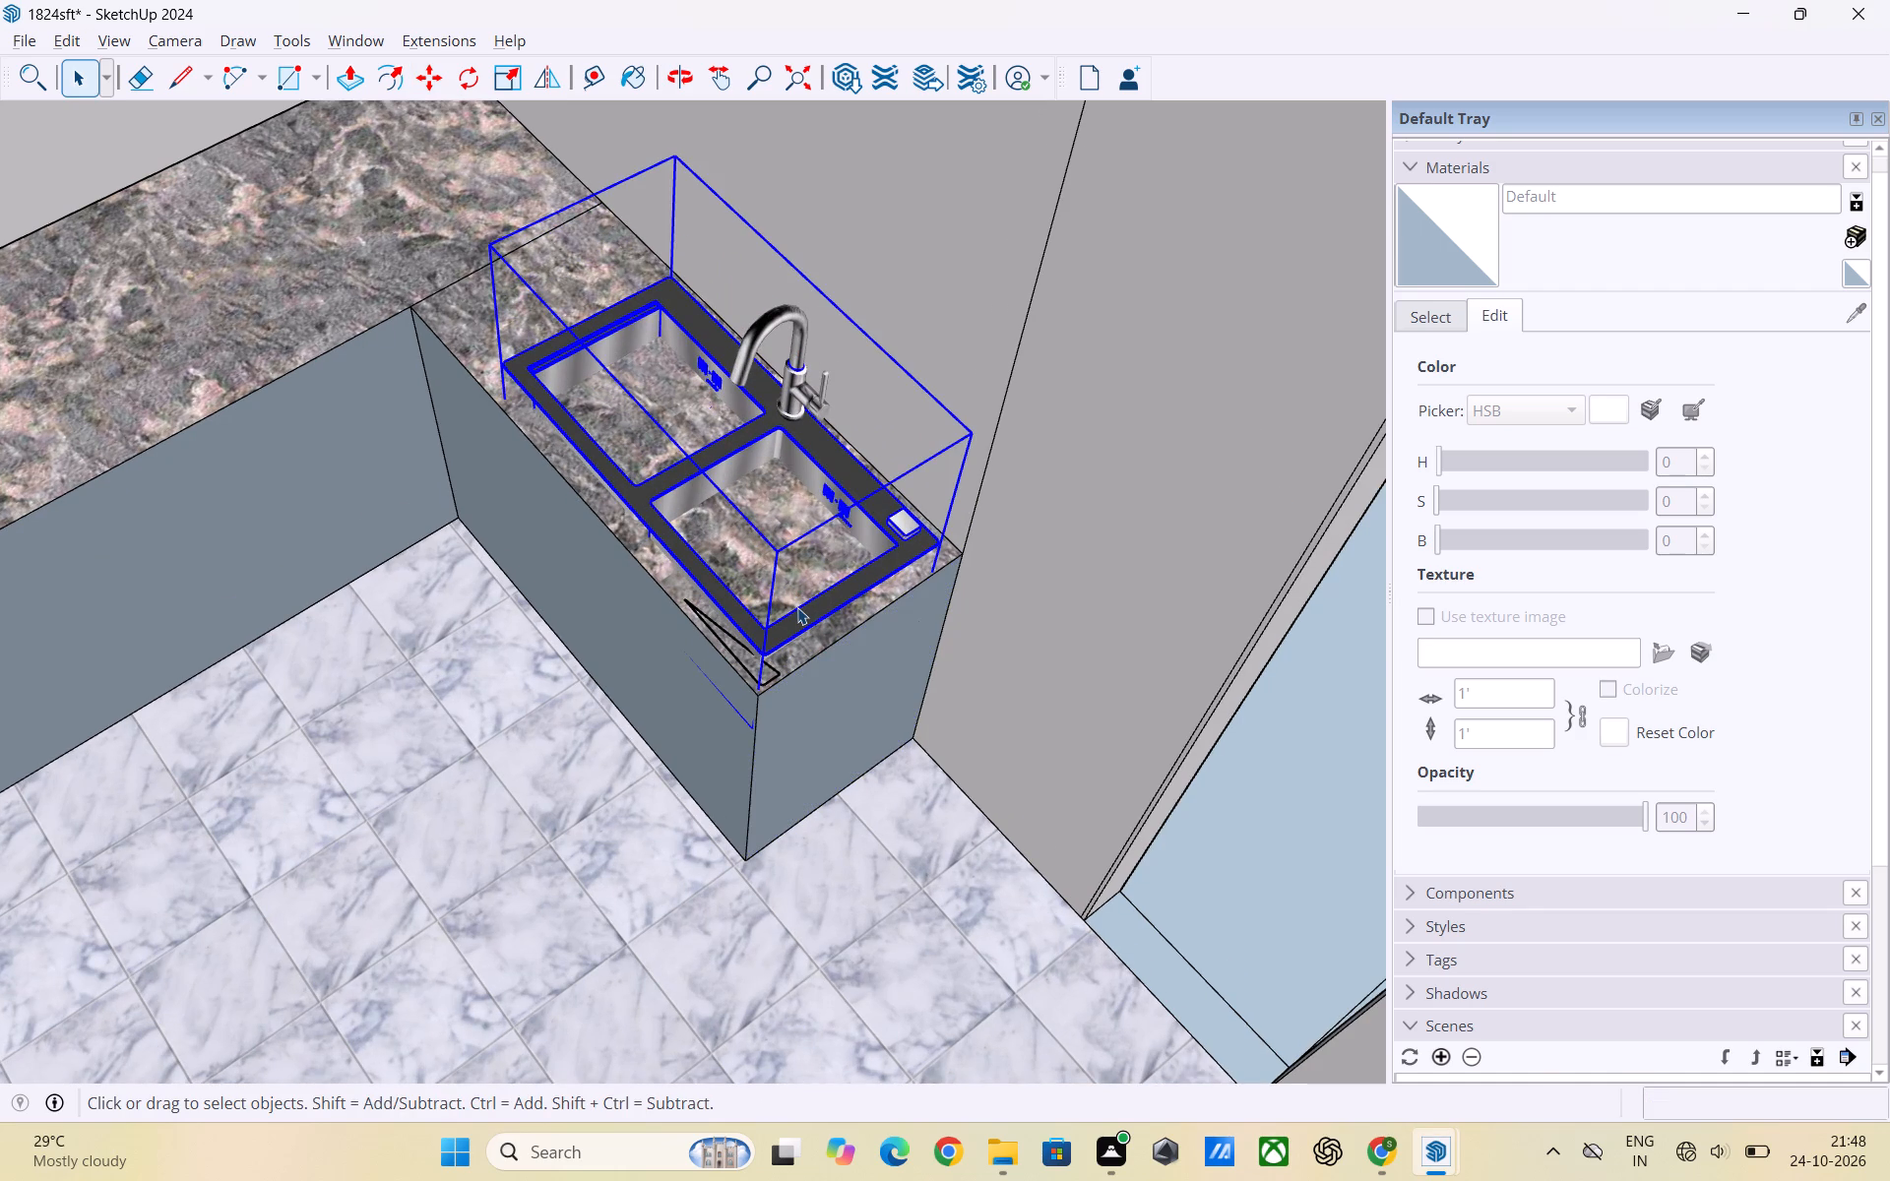
pyautogui.rightClick(797, 607)
pyautogui.click(796, 647)
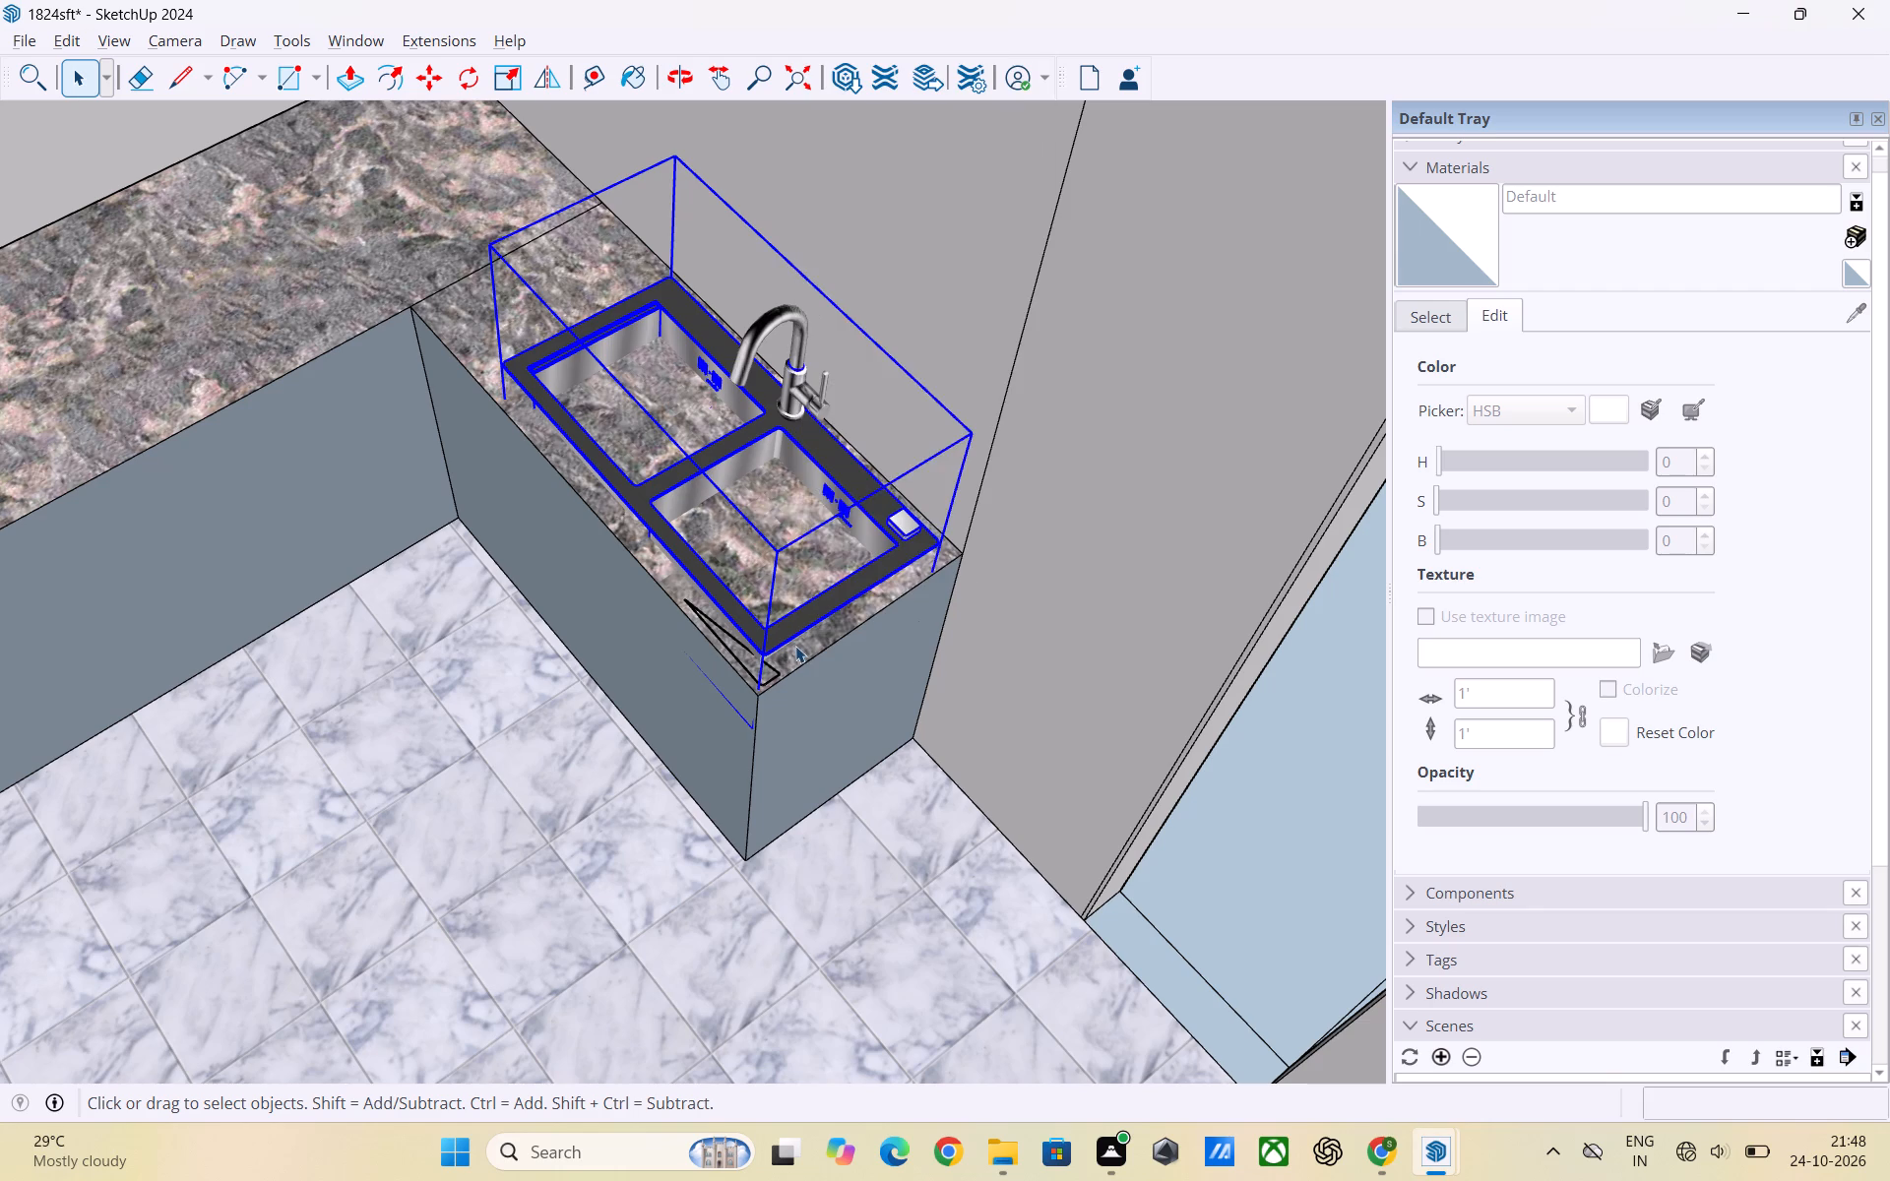
pyautogui.rightClick(795, 648)
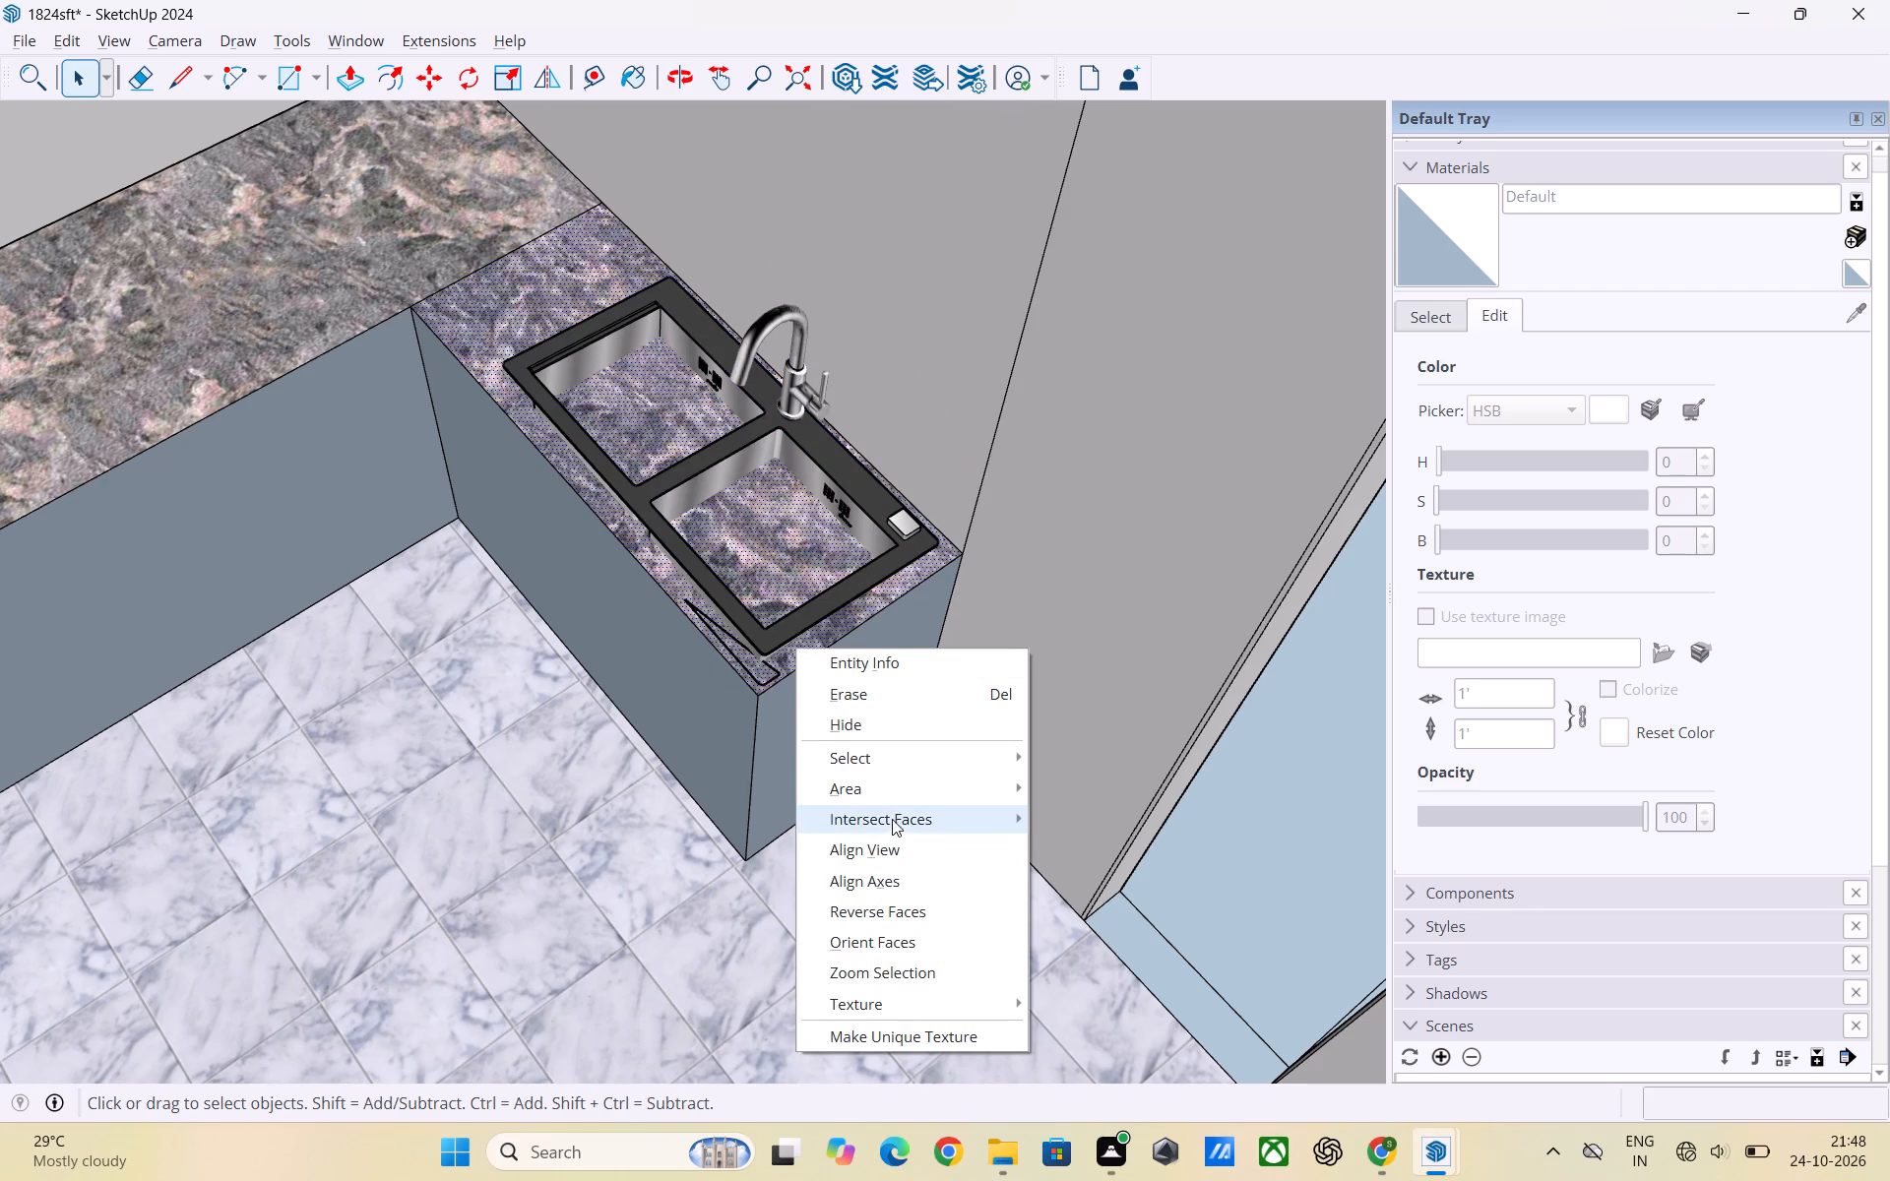
pyautogui.click(1104, 814)
pyautogui.scroll(-2, 757, 736)
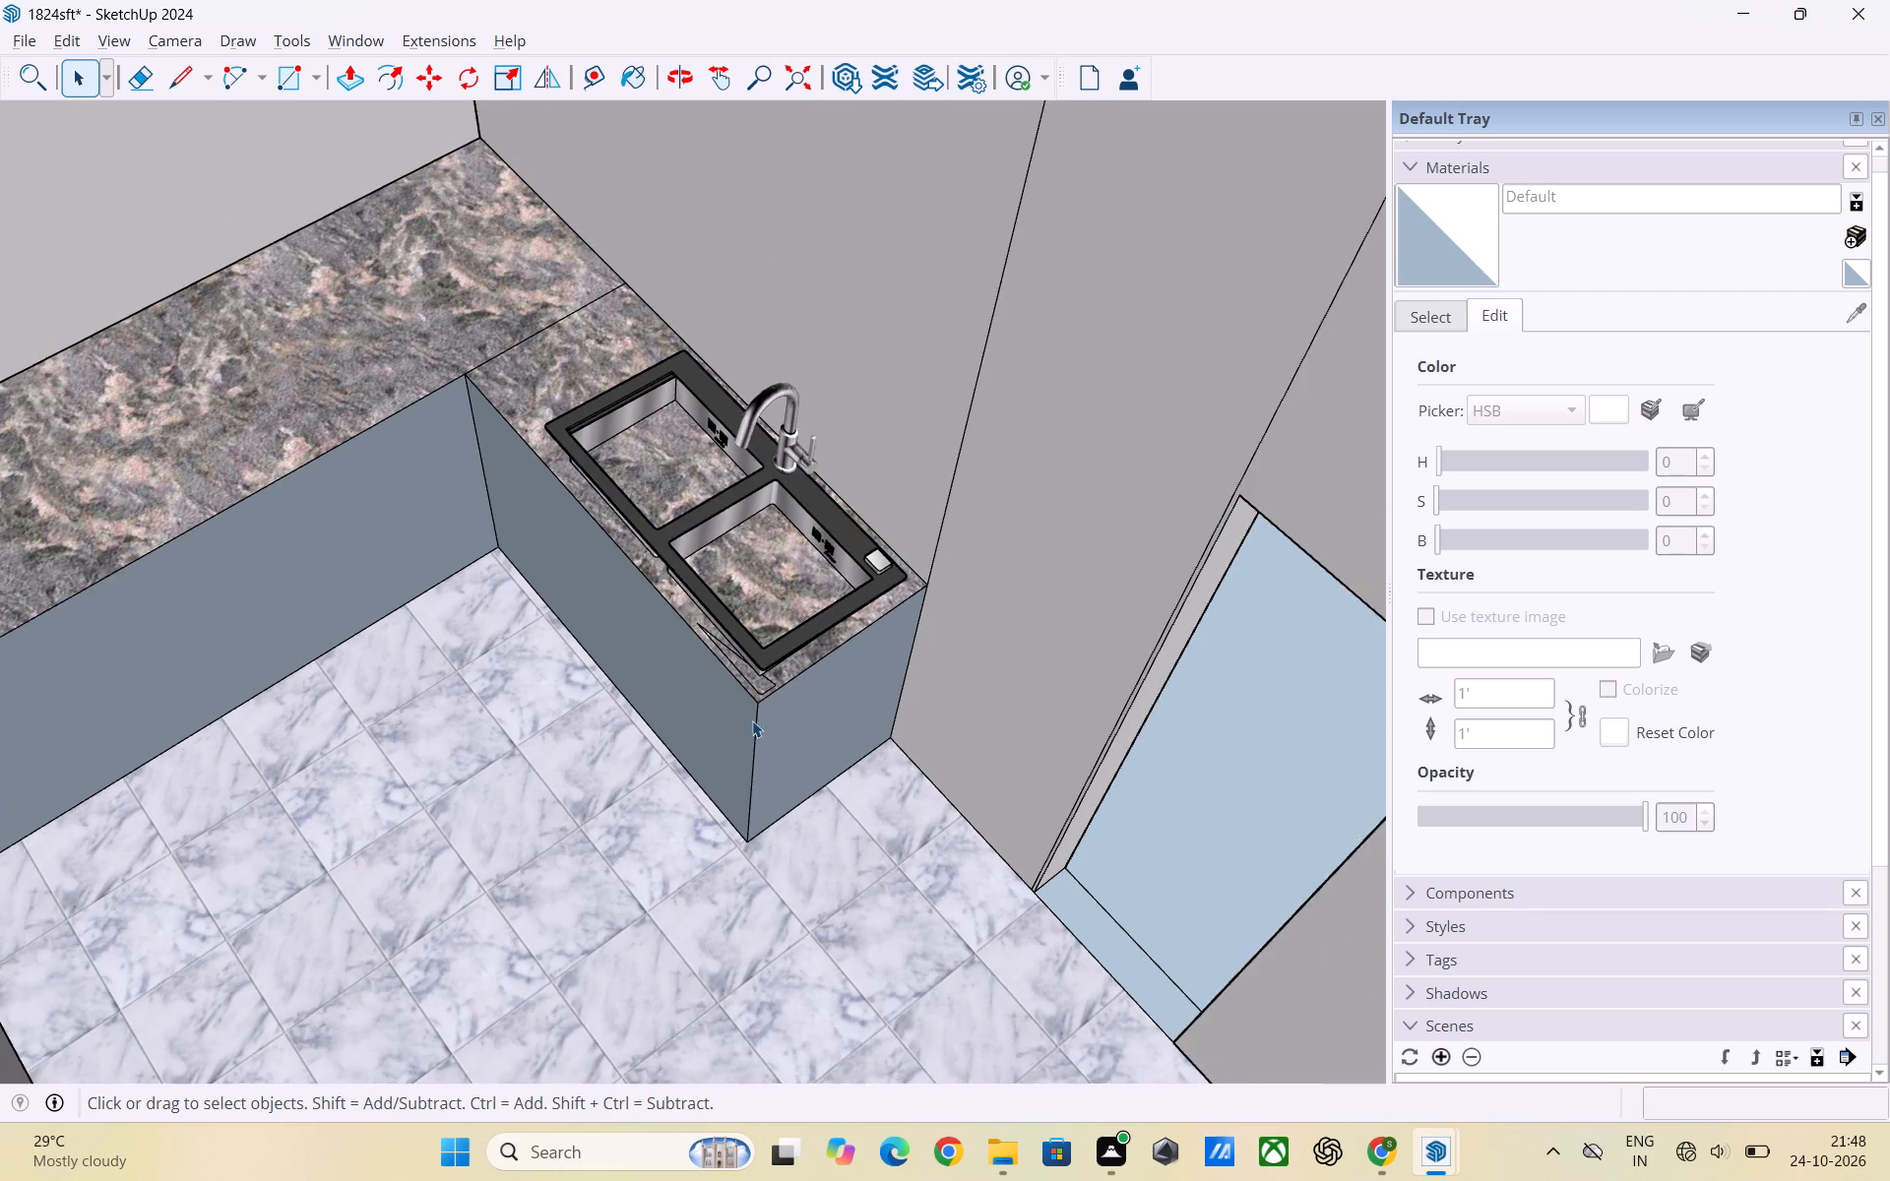
# Delete the two granite countertop faces inside the sink bowls so both bowls are open.
pyautogui.moveTo(752, 720); pyautogui.dragTo(753, 812, button='middle')
pyautogui.scroll(2, 724, 603)
pyautogui.click(766, 586)
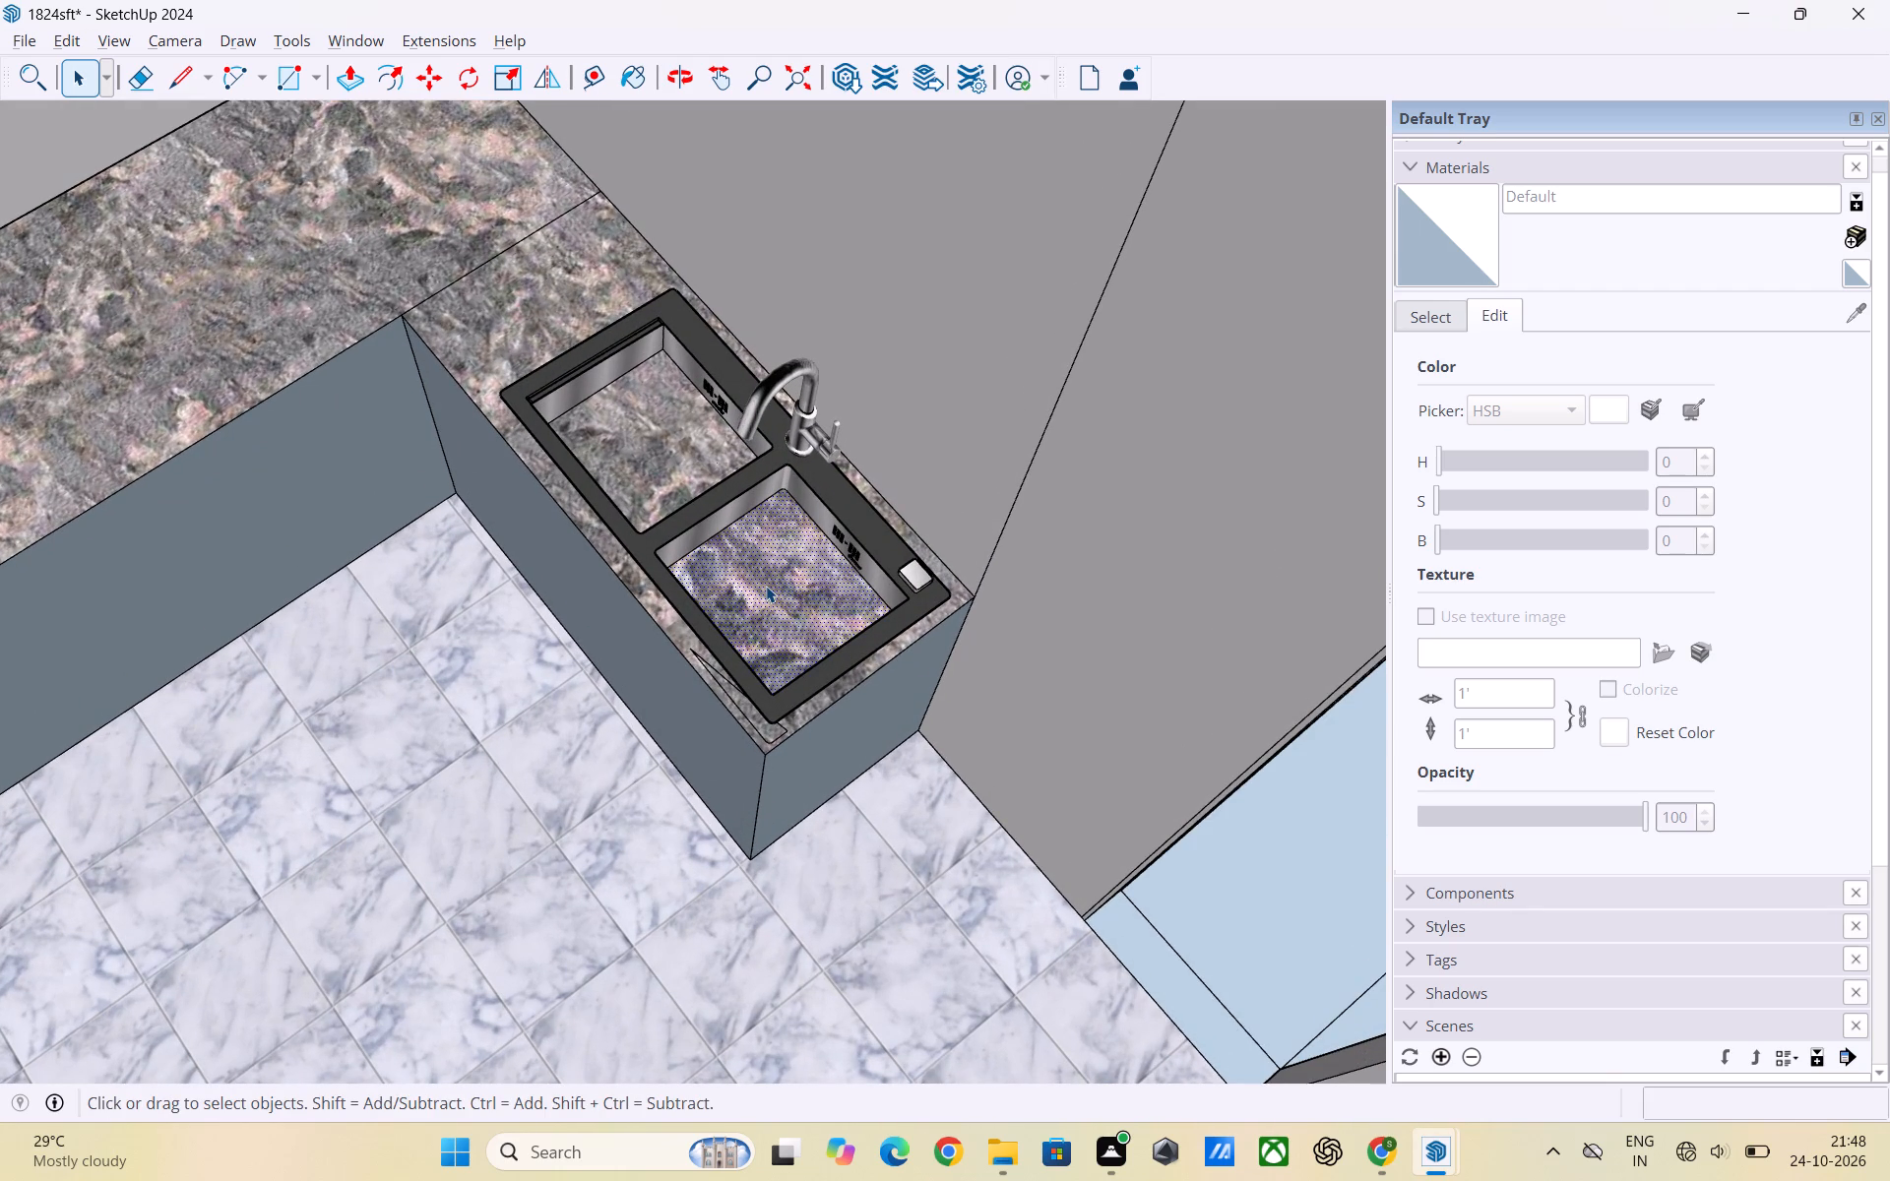
pyautogui.keyDown('shift'); pyautogui.click(665, 460); pyautogui.keyUp('shift')
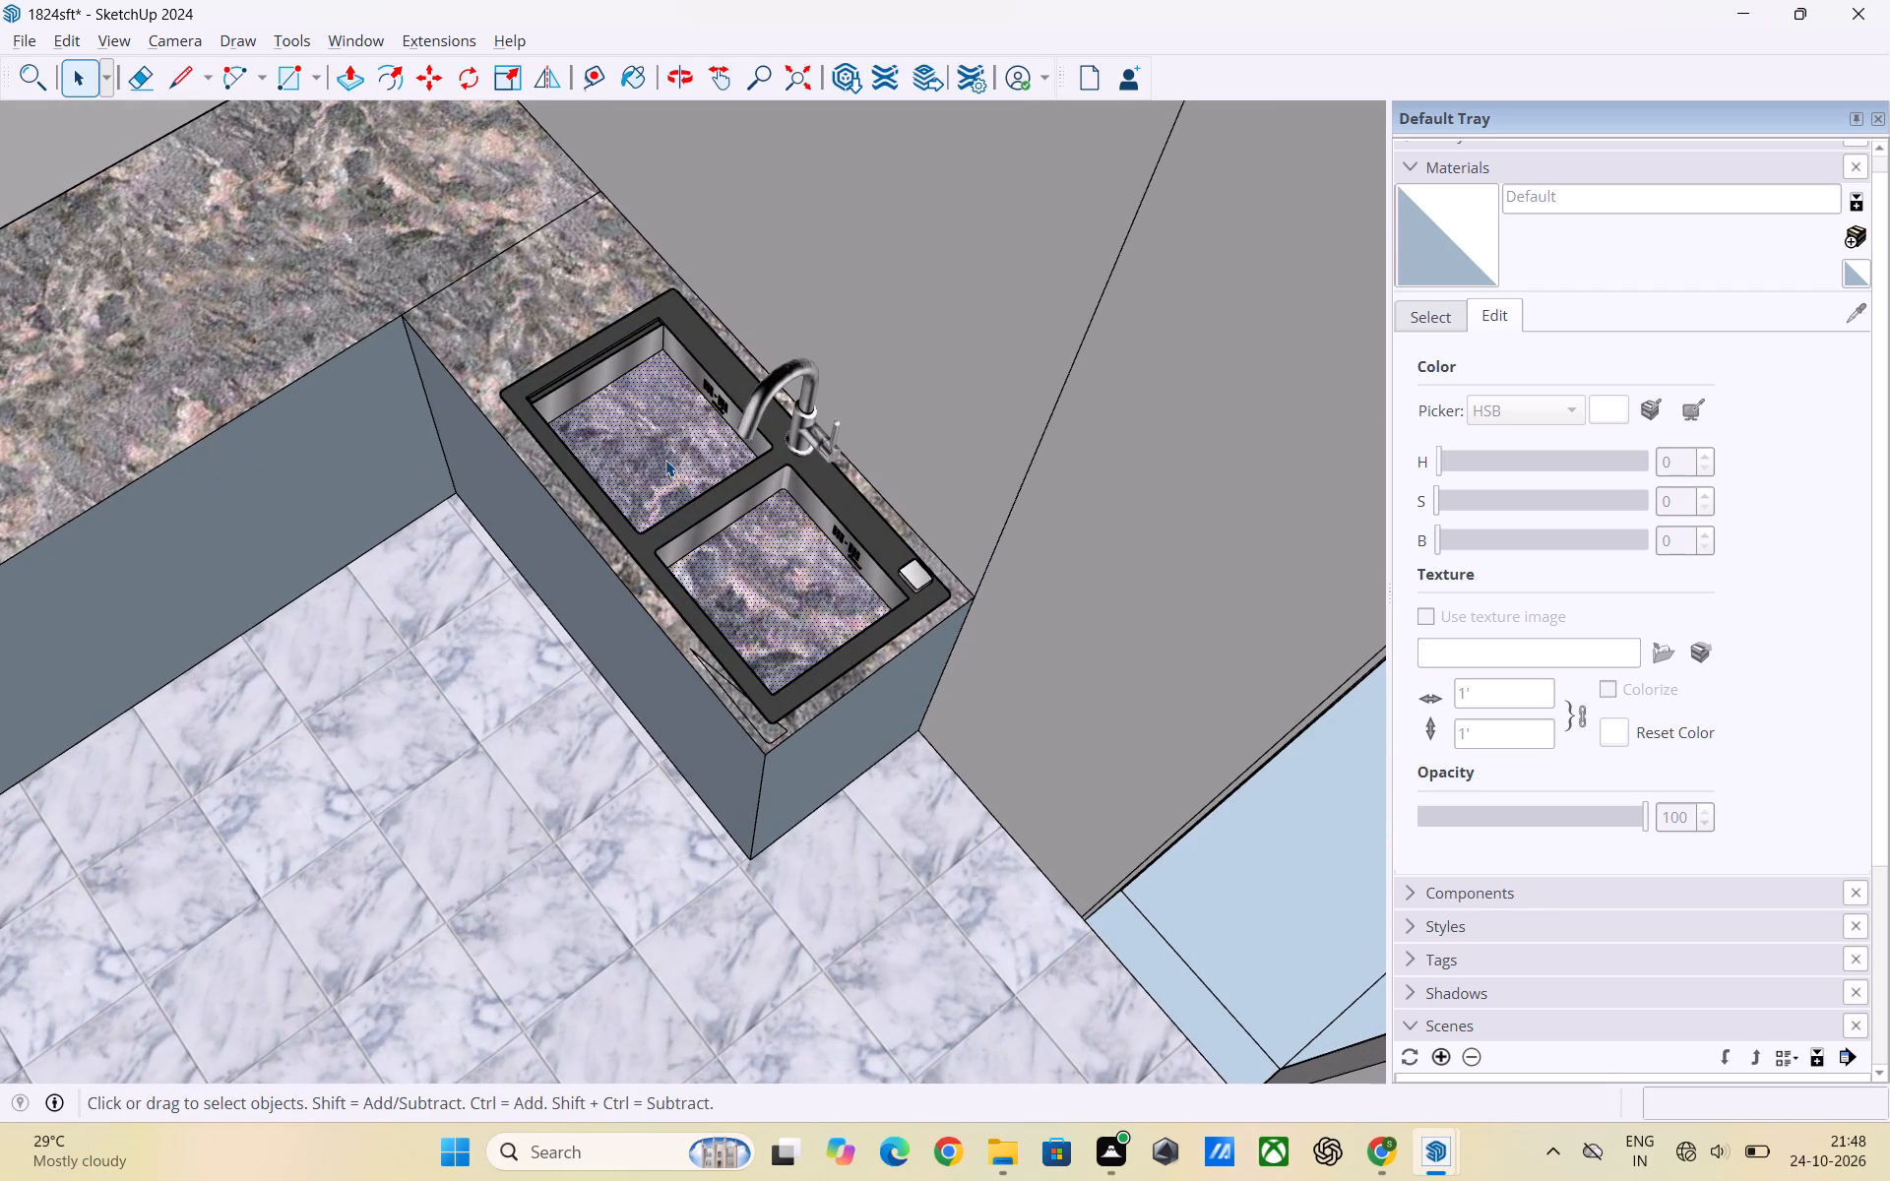
pyautogui.press('Delete')
pyautogui.scroll(-5, 773, 616)
pyautogui.click(641, 778)
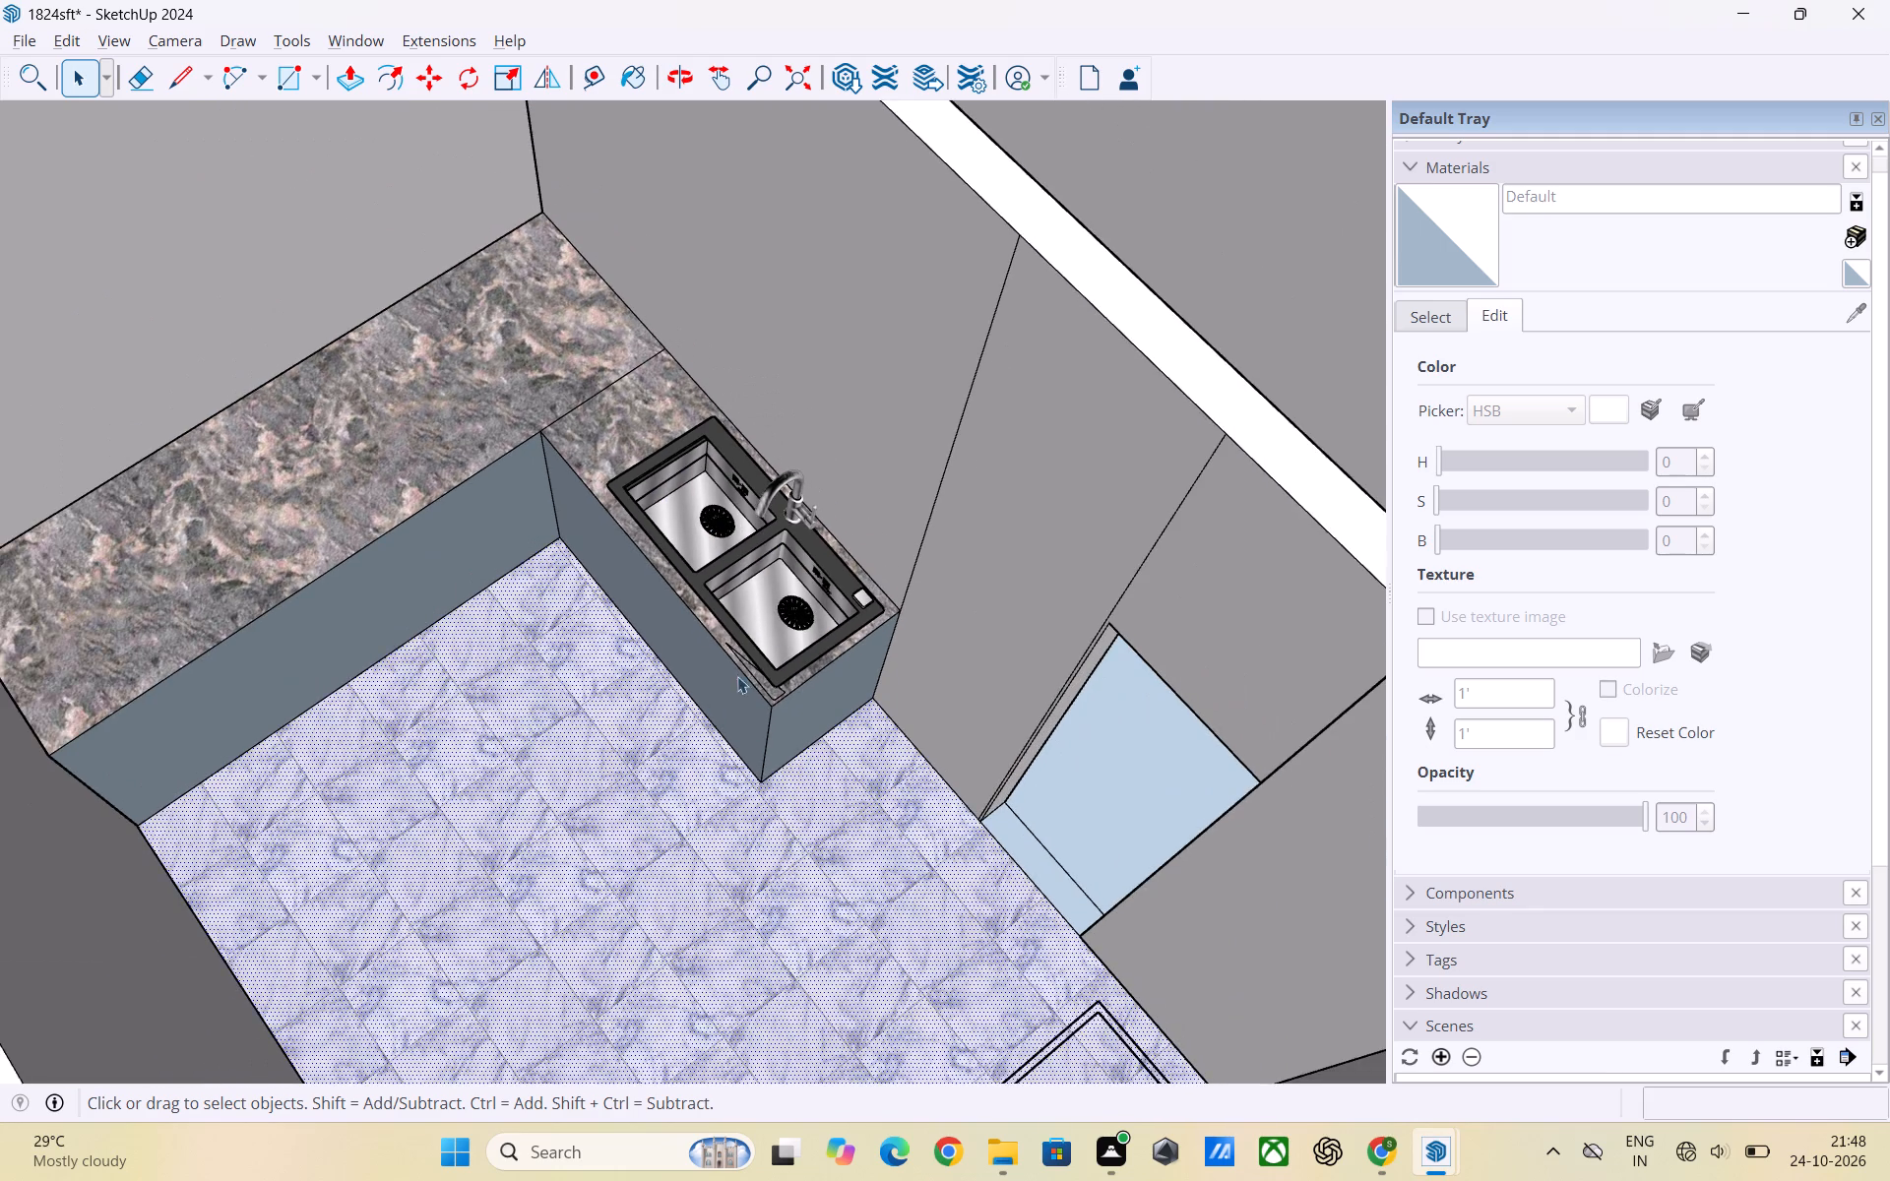
# Lower the double-bowl sink by about 3 5/16" so its dark rim rests on the granite countertop.
pyautogui.scroll(3, 755, 651)
pyautogui.moveTo(778, 668); pyautogui.dragTo(860, 538, button='middle')
pyautogui.scroll(3, 826, 609)
pyautogui.scroll(-3, 832, 592)
pyautogui.scroll(1, 832, 591)
pyautogui.moveTo(835, 611); pyautogui.dragTo(867, 504, button='middle')
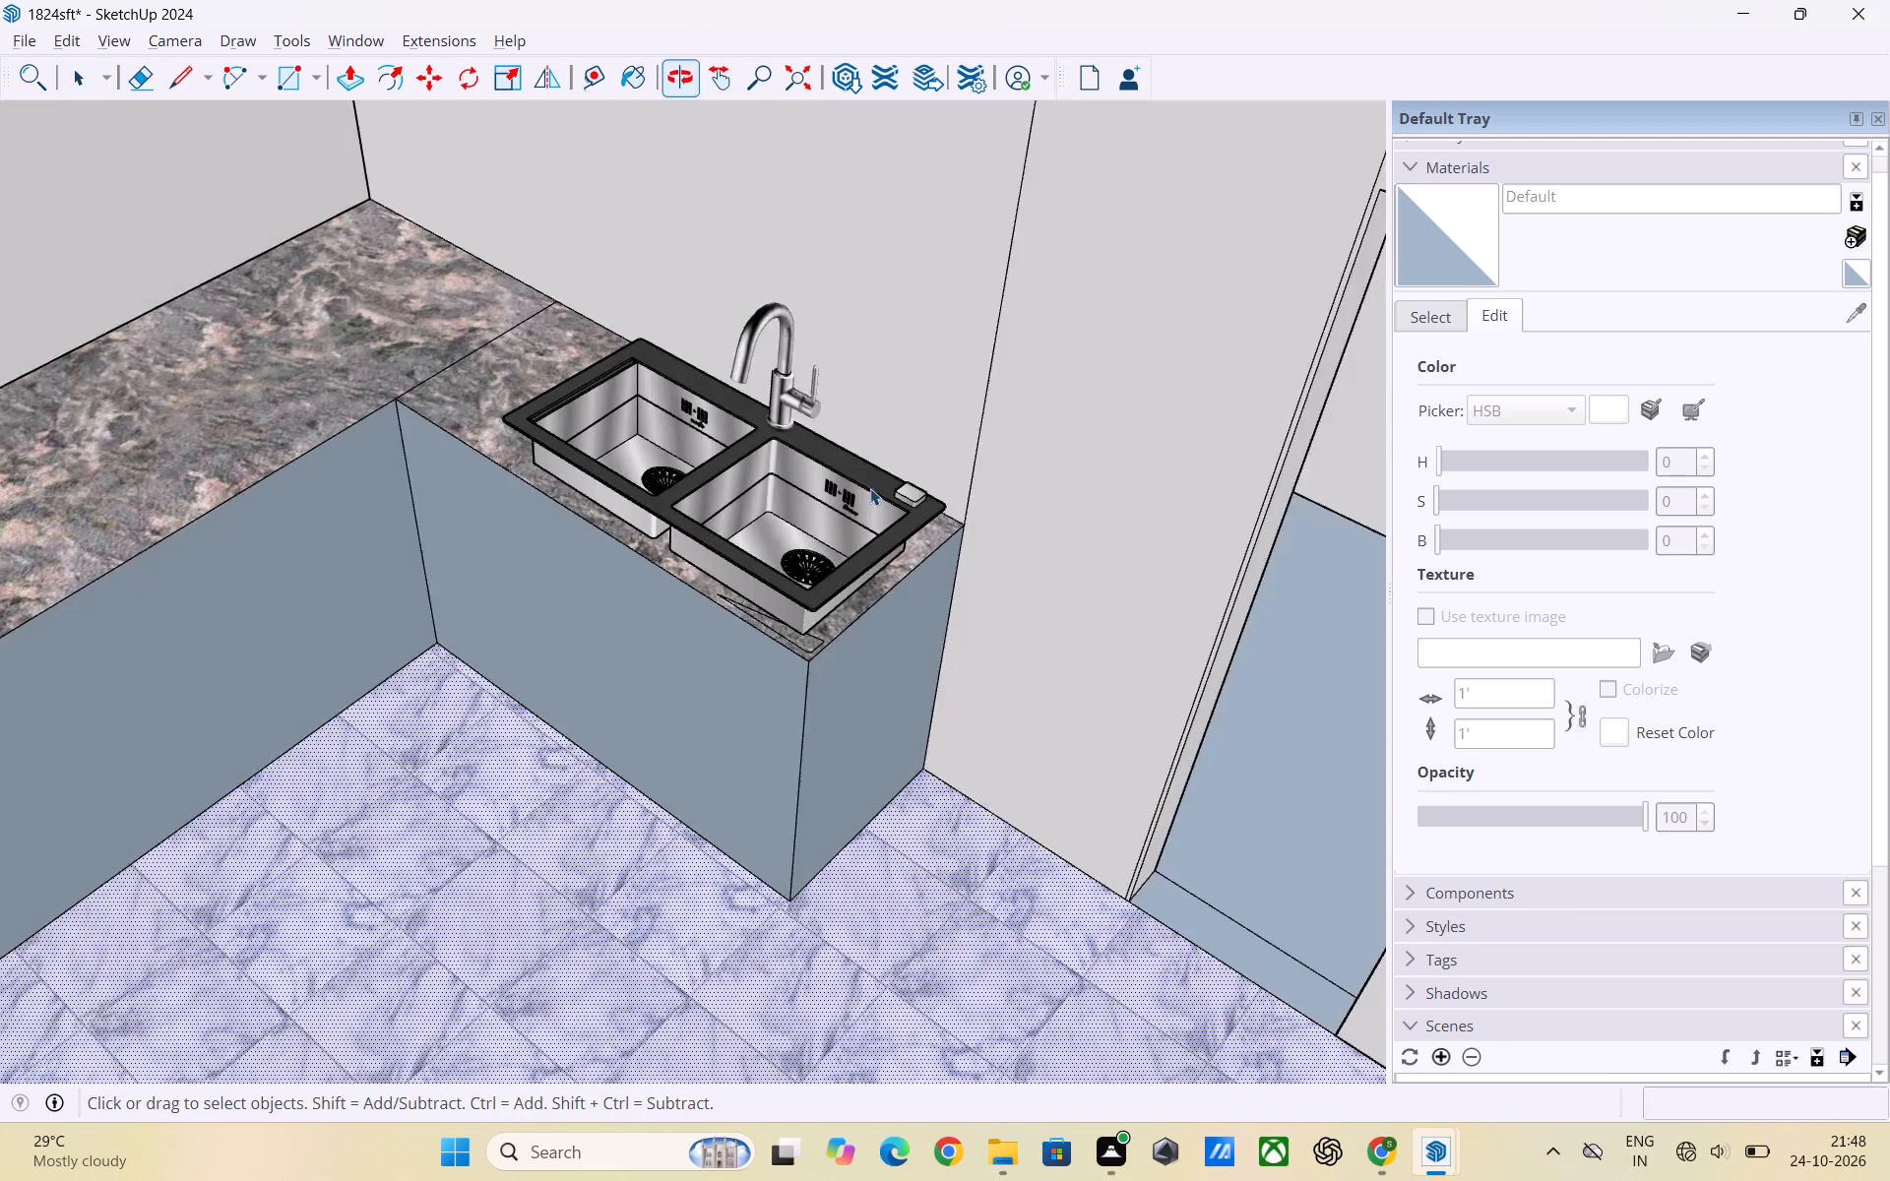
pyautogui.scroll(3, 827, 569)
pyautogui.moveTo(795, 626); pyautogui.dragTo(863, 515, button='middle')
pyautogui.scroll(3, 800, 588)
pyautogui.click(792, 556)
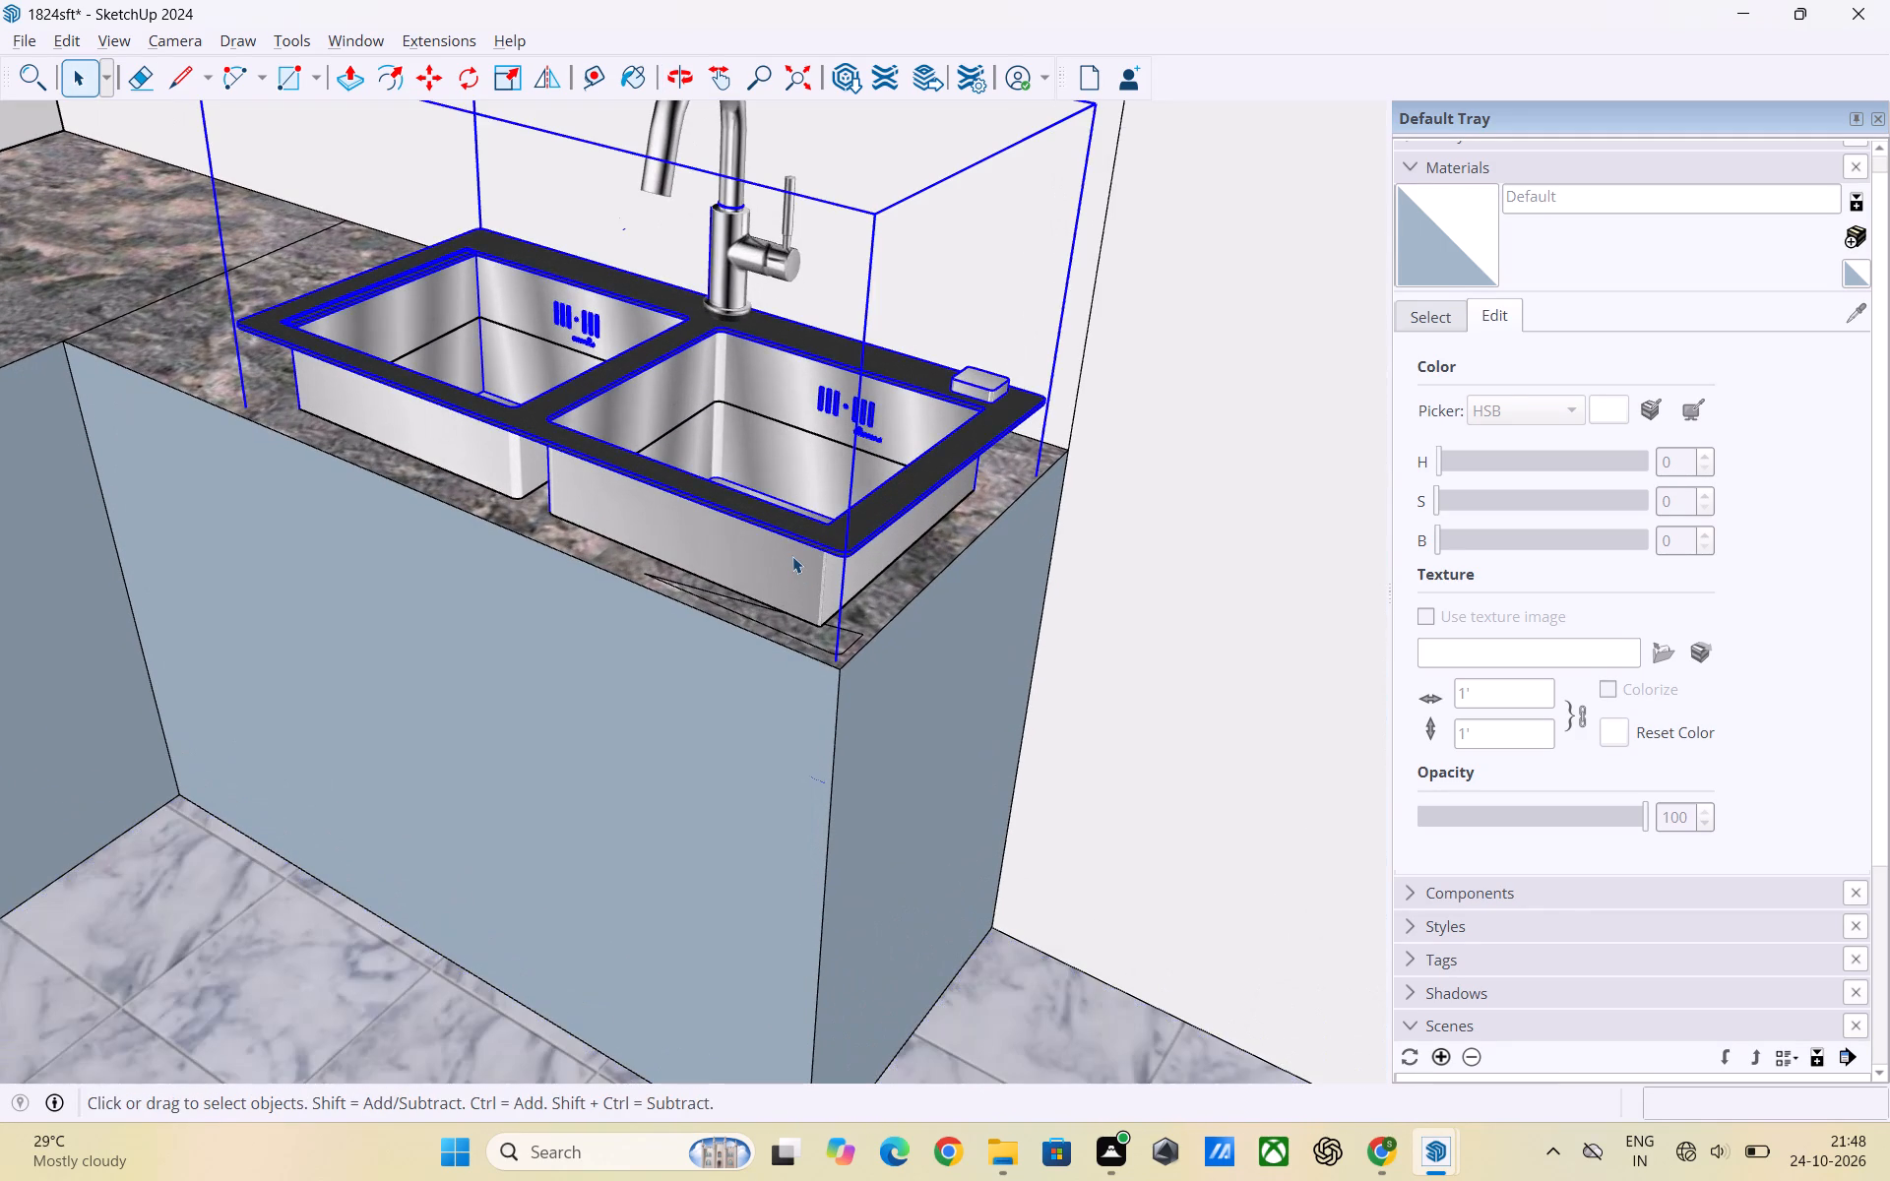
pyautogui.press('m')
pyautogui.click(820, 550)
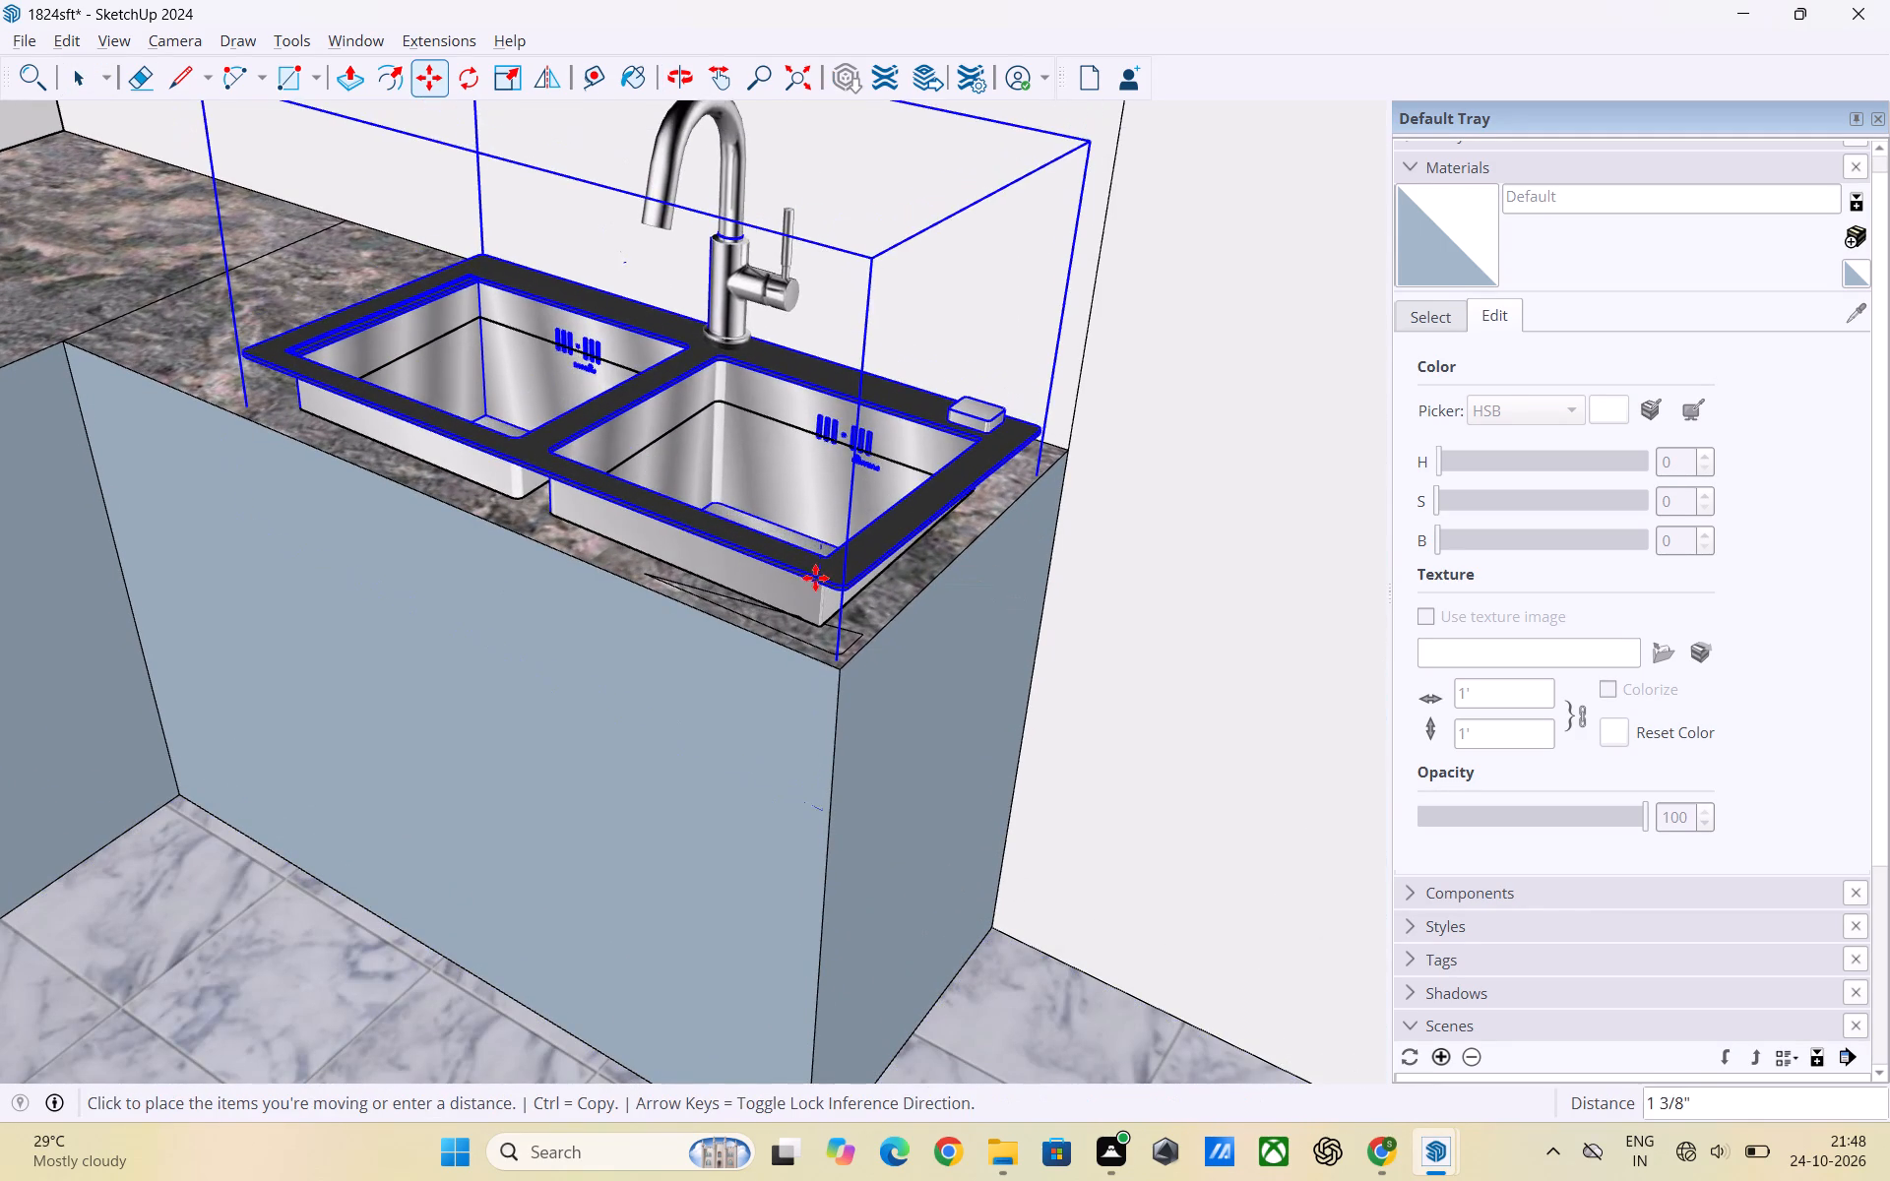
pyautogui.click(822, 618)
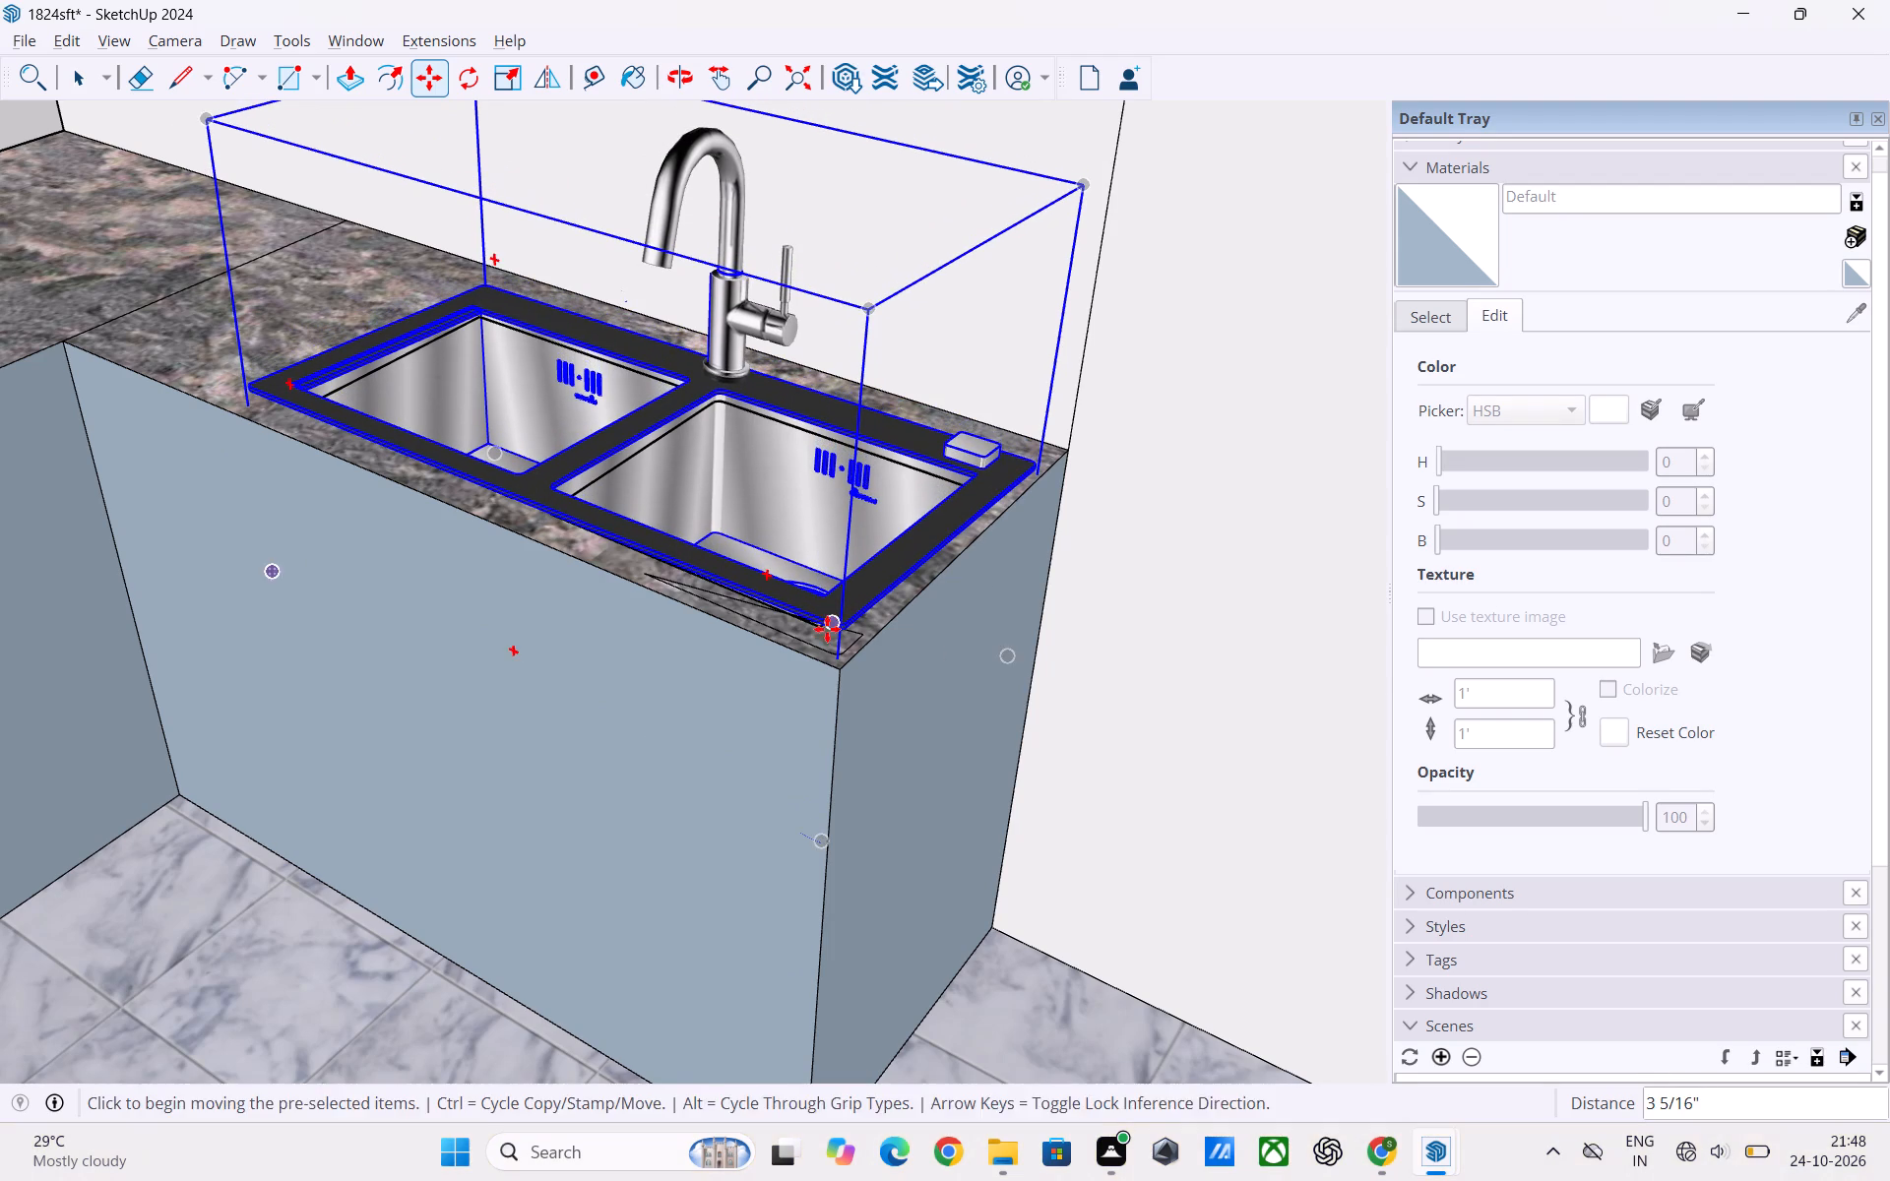
pyautogui.press('space')
pyautogui.click(1163, 757)
# Examine the kitchen with its fitted sink together with the adjoining rooms of the apartment.
pyautogui.scroll(-6, 774, 656)
pyautogui.moveTo(715, 656); pyautogui.dragTo(721, 682, button='middle')
pyautogui.scroll(-15, 836, 777)
pyautogui.scroll(1, 760, 785)
pyautogui.scroll(-11, 761, 785)
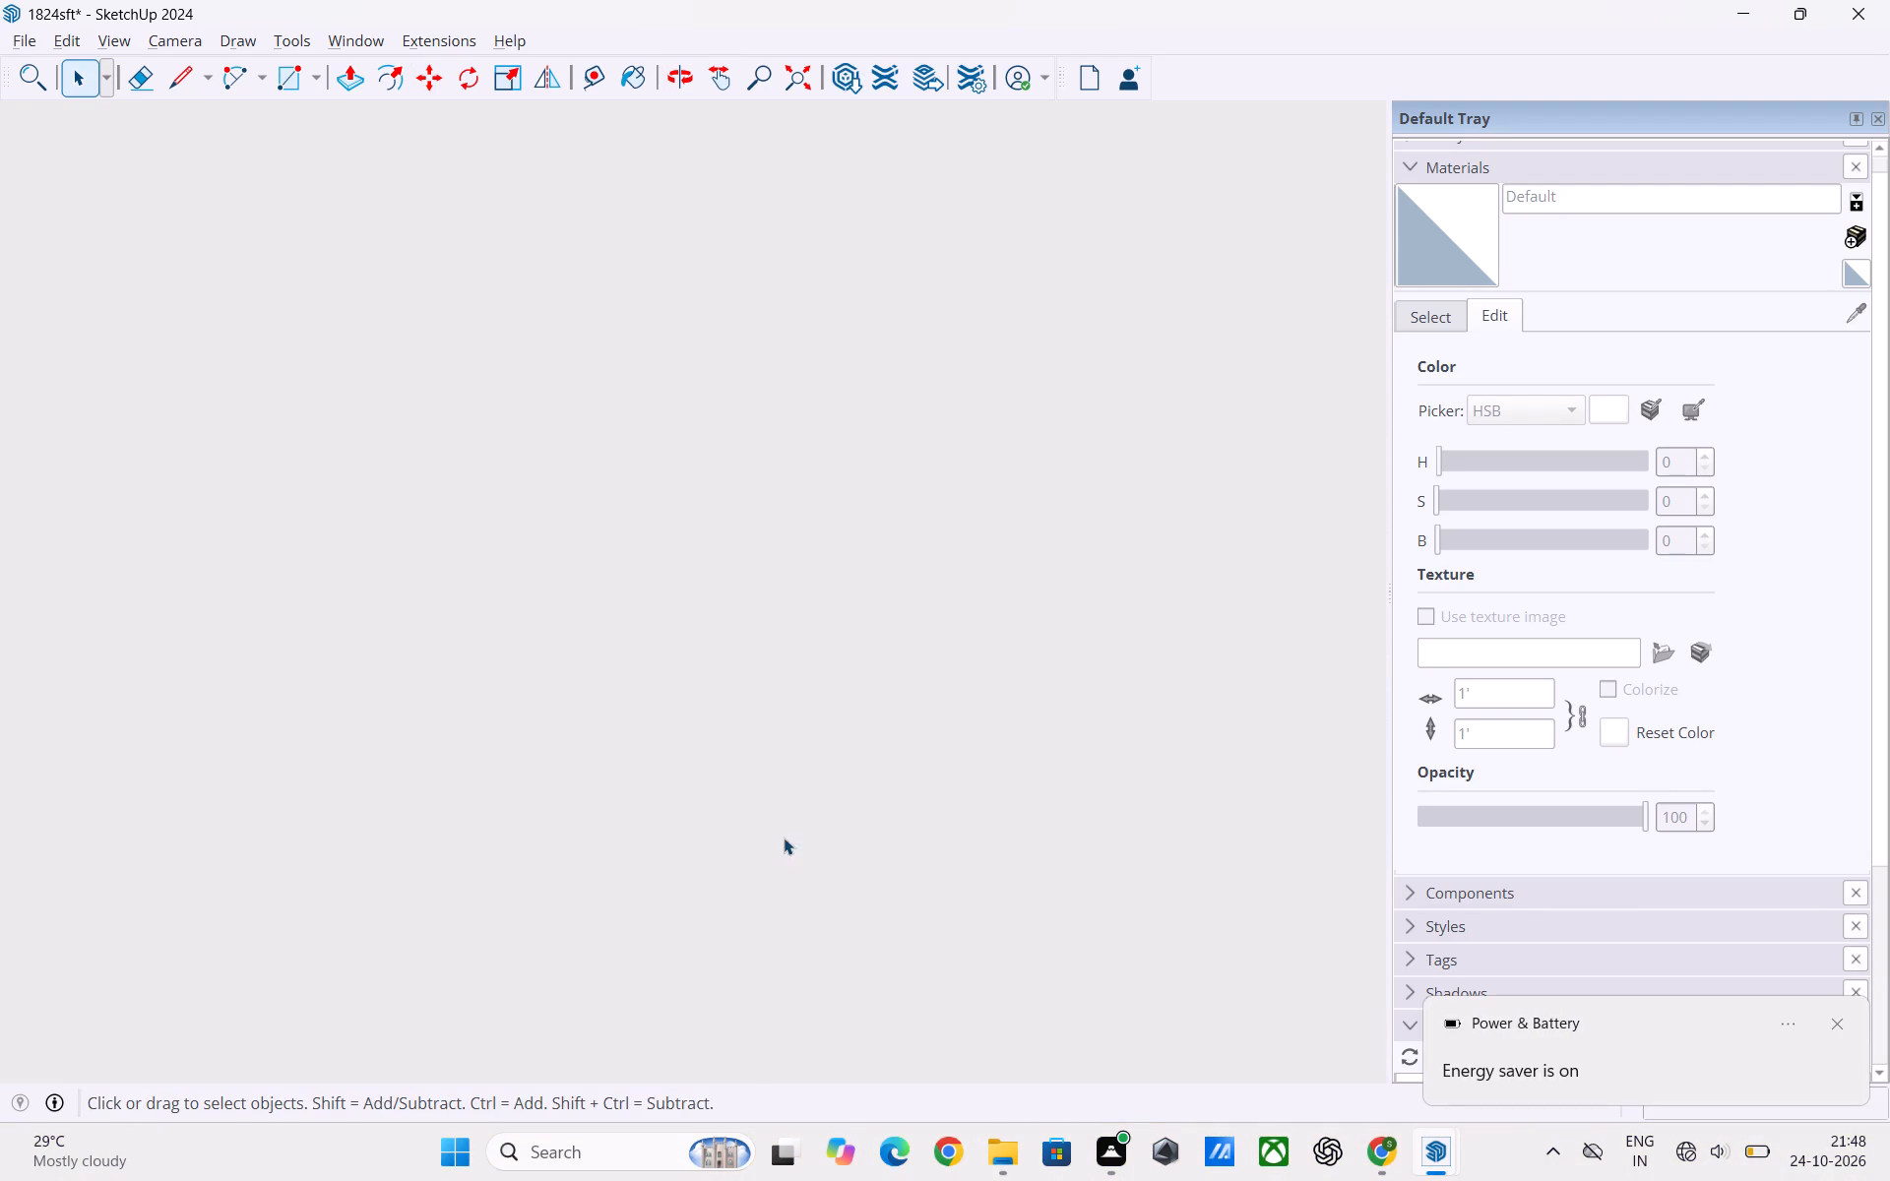
pyautogui.scroll(-15, 784, 838)
pyautogui.scroll(1, 975, 952)
pyautogui.scroll(-16, 978, 904)
pyautogui.scroll(-20, 748, 804)
pyautogui.scroll(-7, 748, 804)
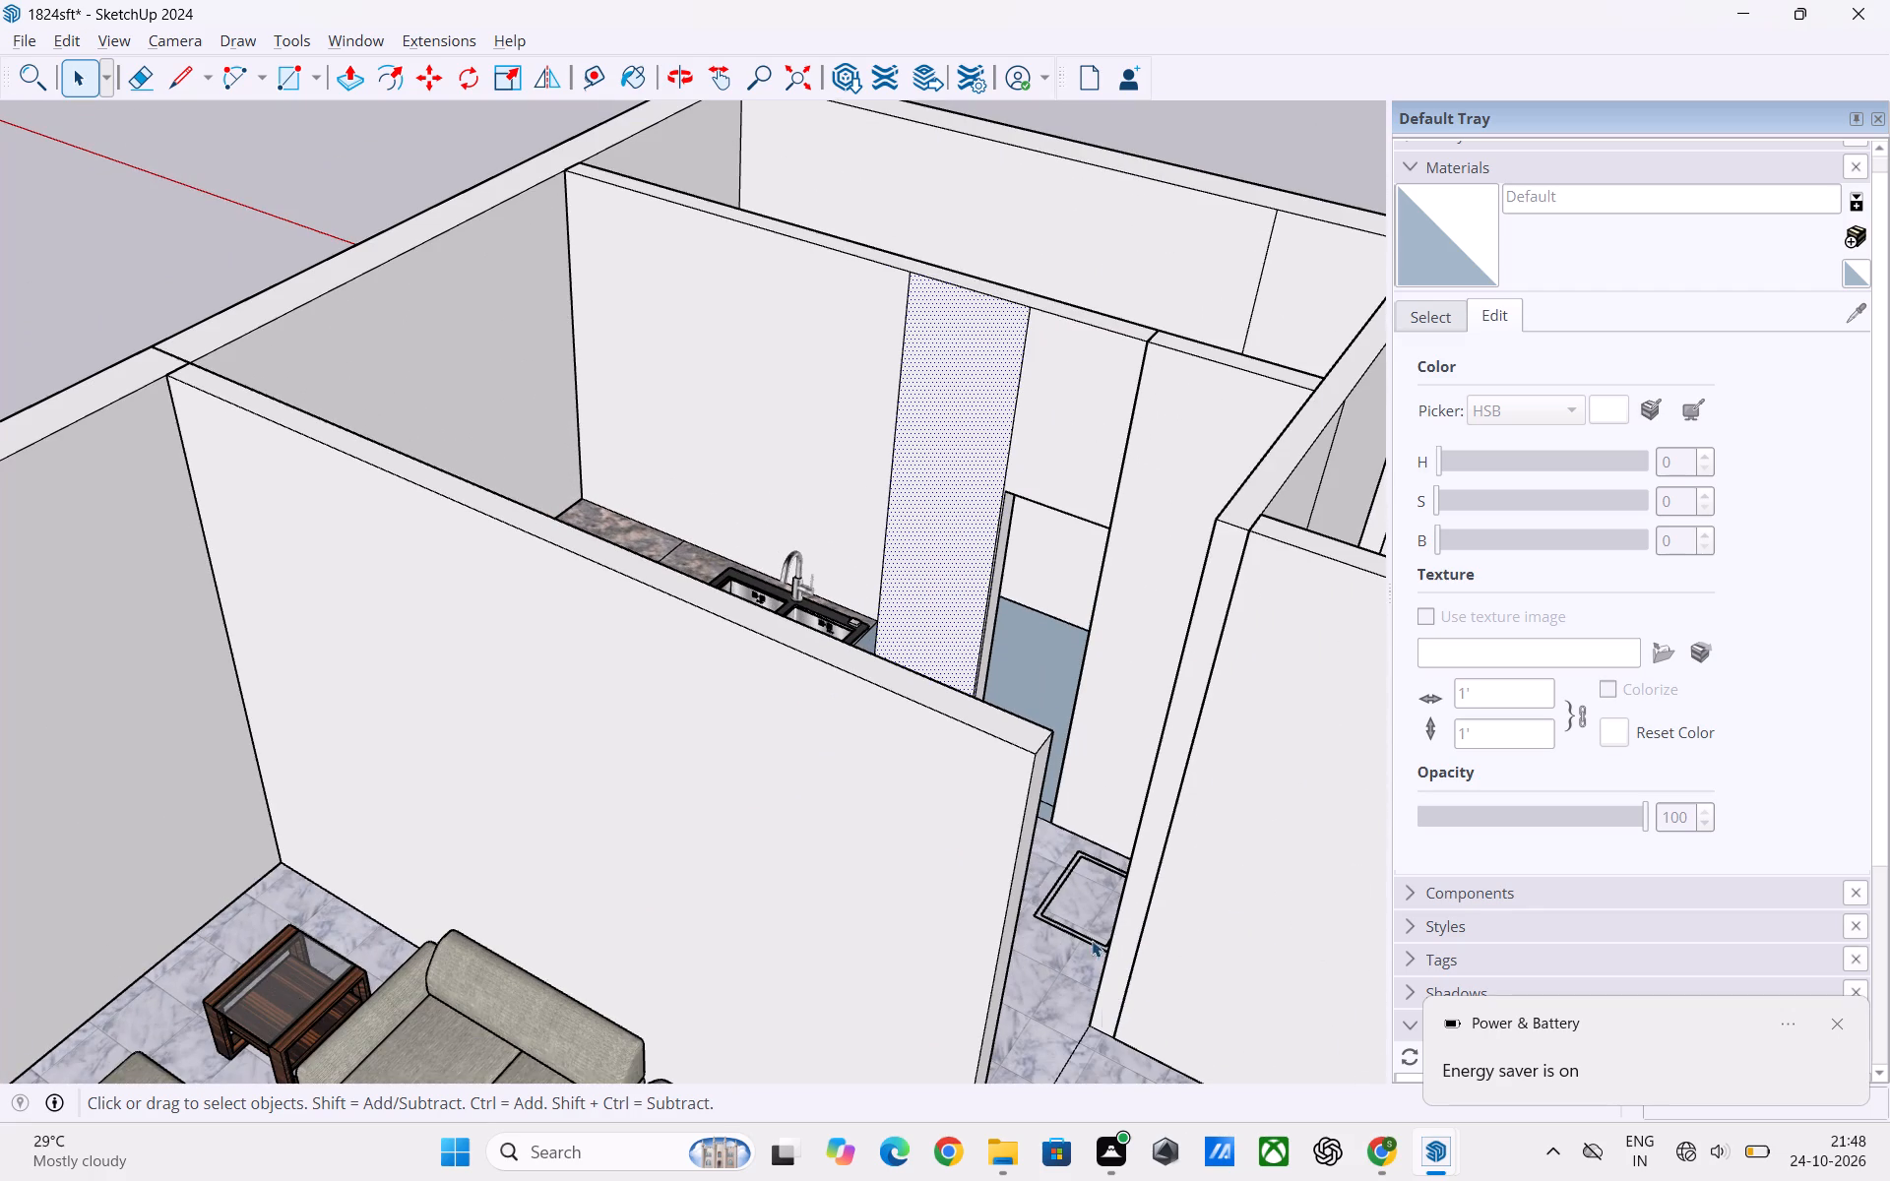
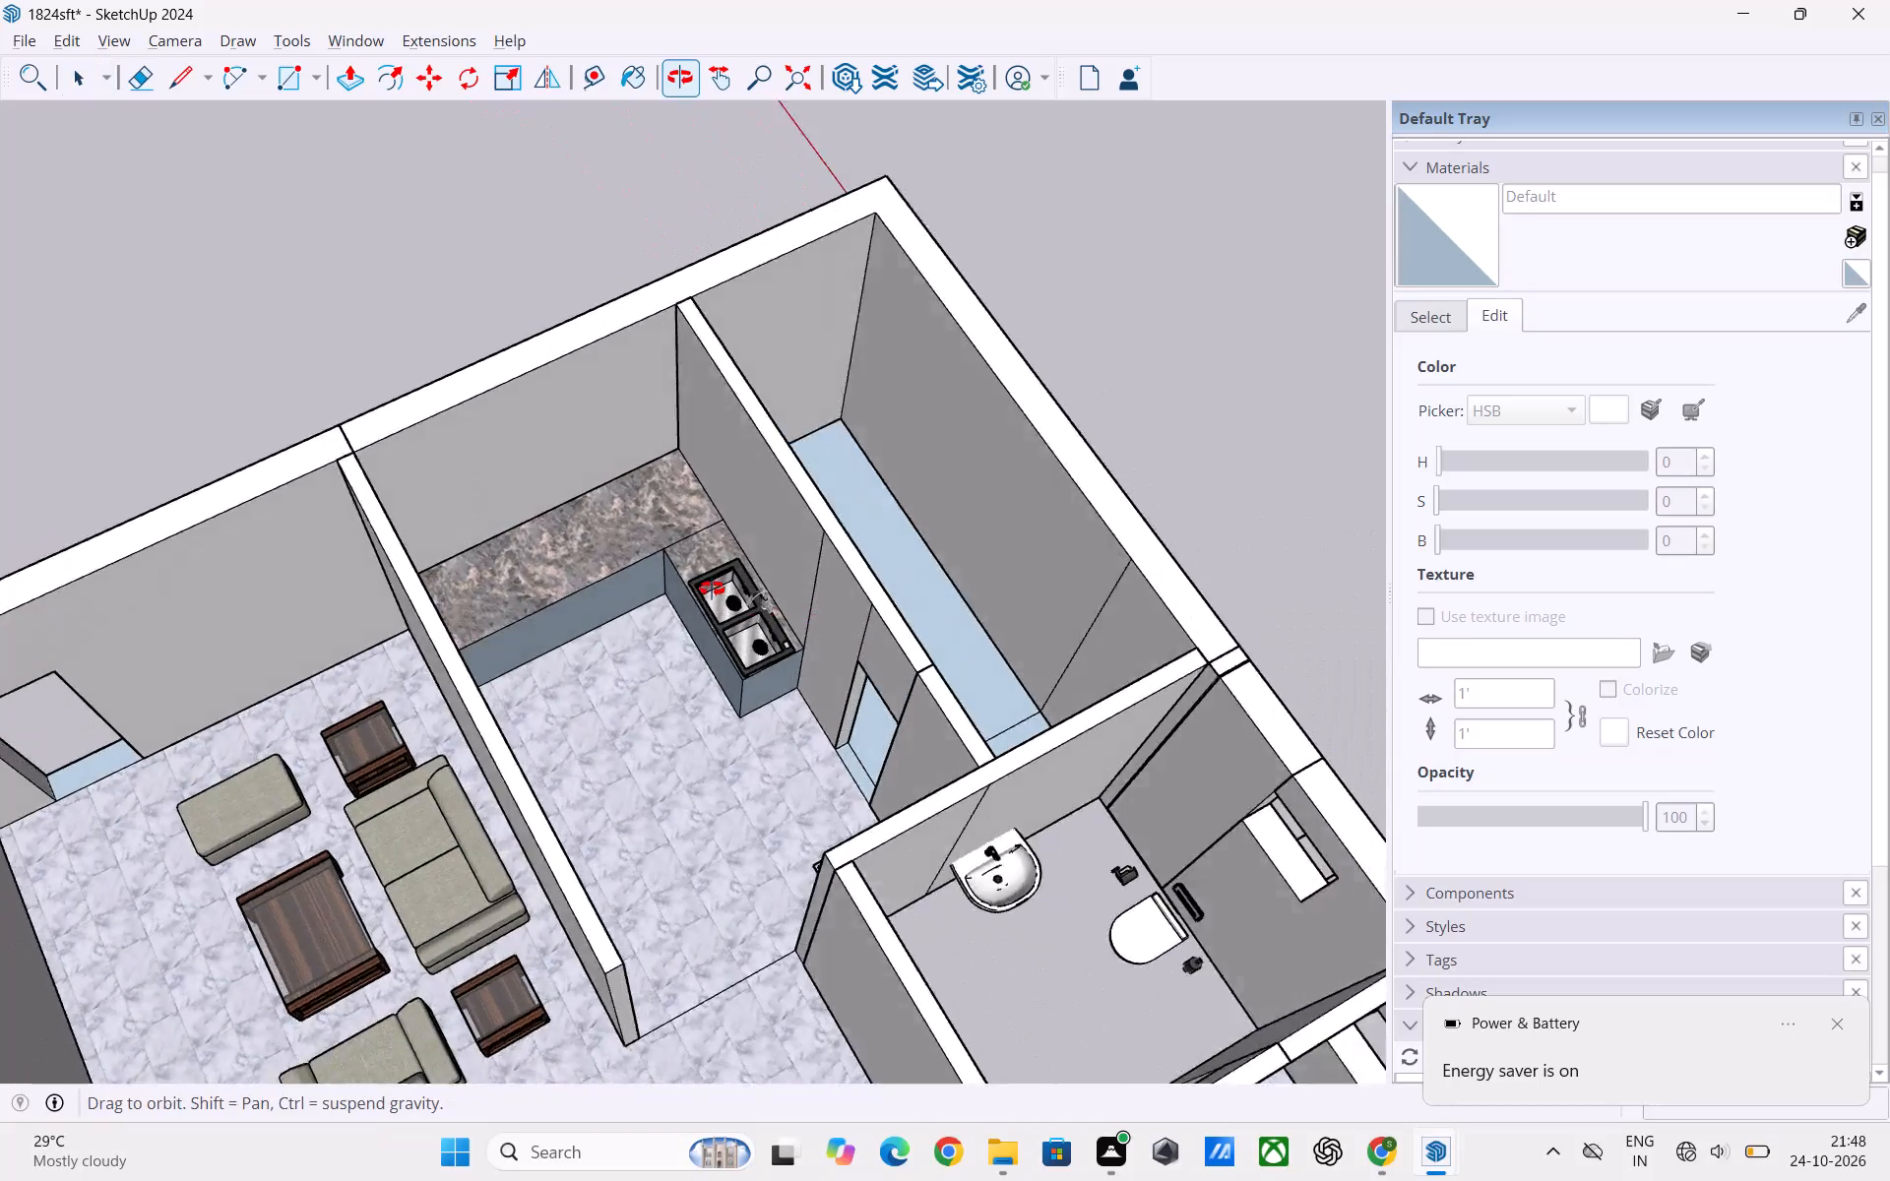
# Switch to the 1601 SFT model and copy the five-burner gas hob from its kitchen counter.
pyautogui.scroll(-6, 704, 496)
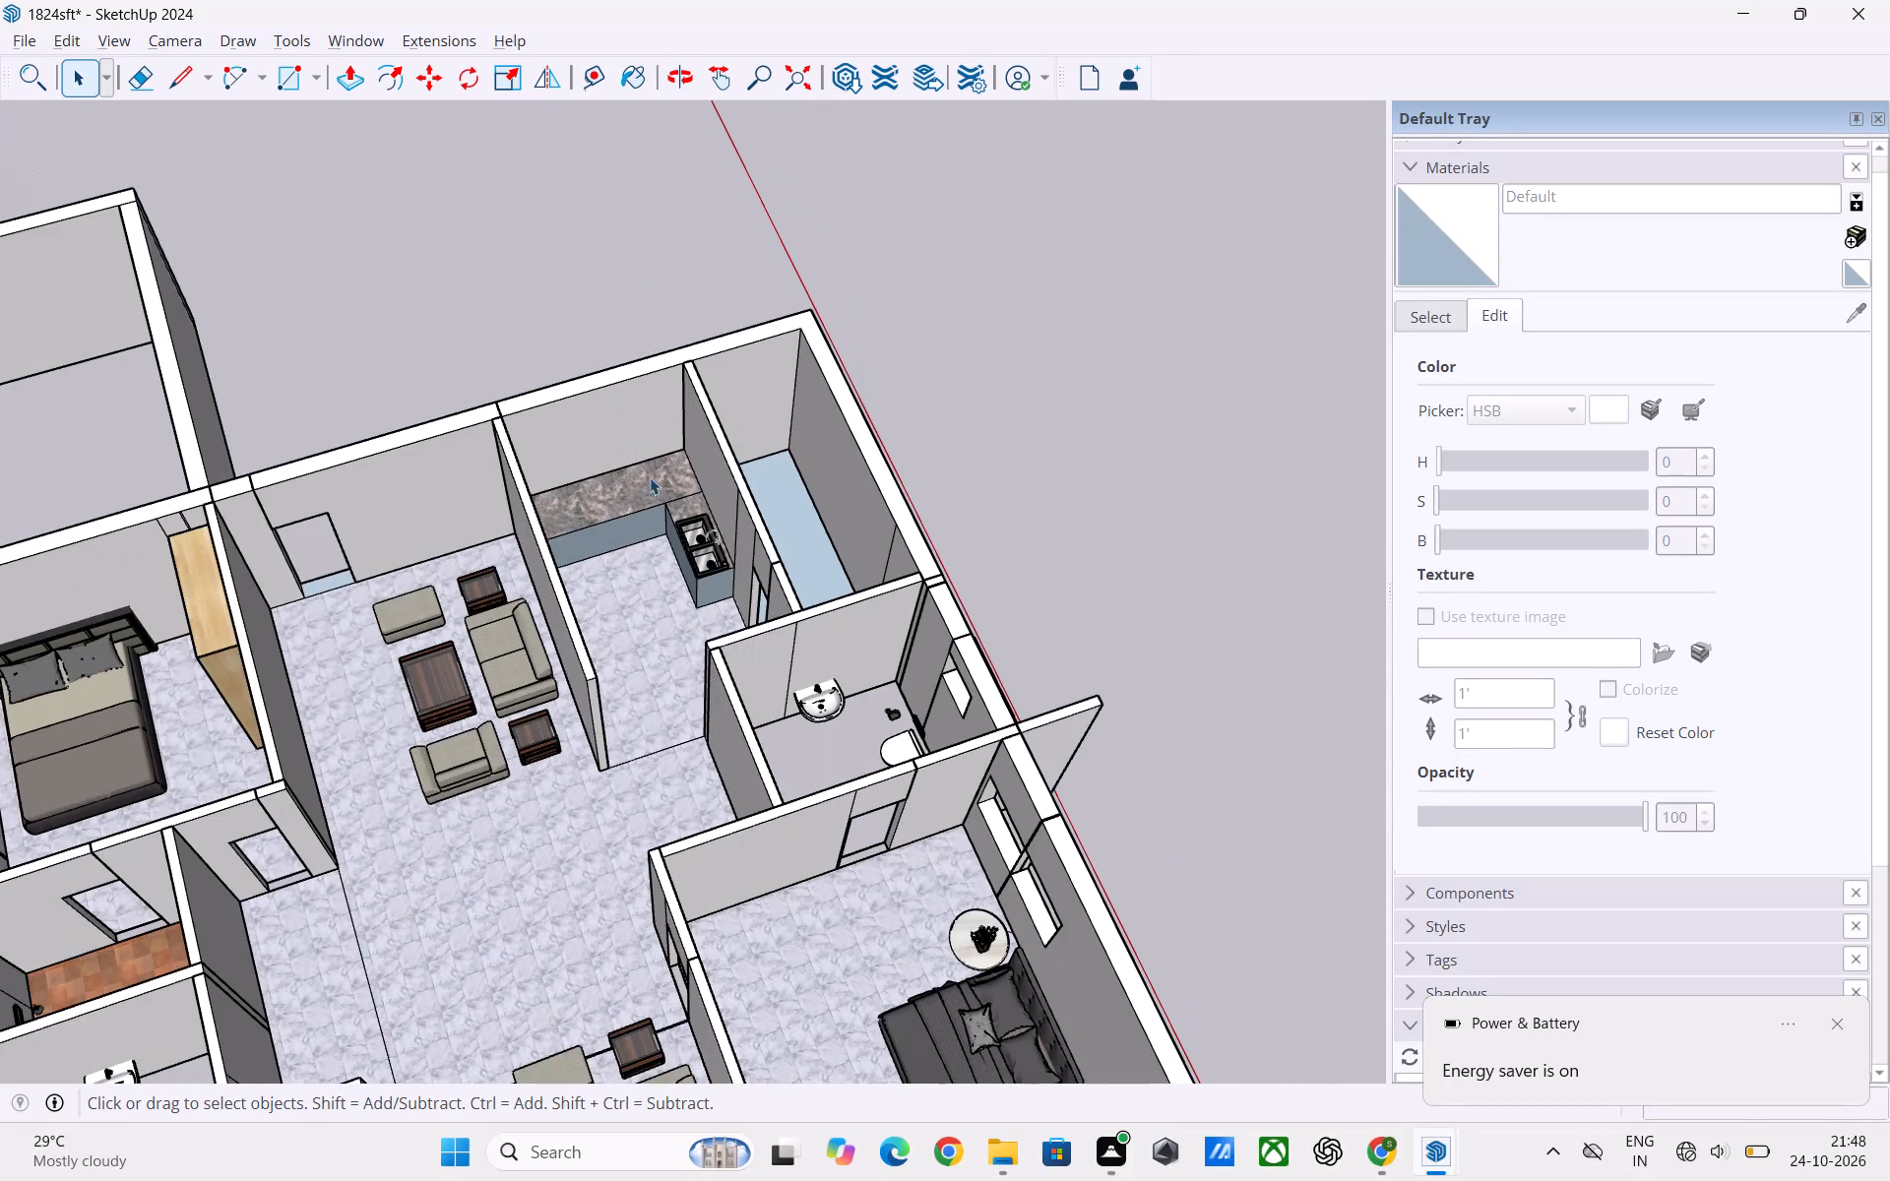
pyautogui.click(1433, 1162)
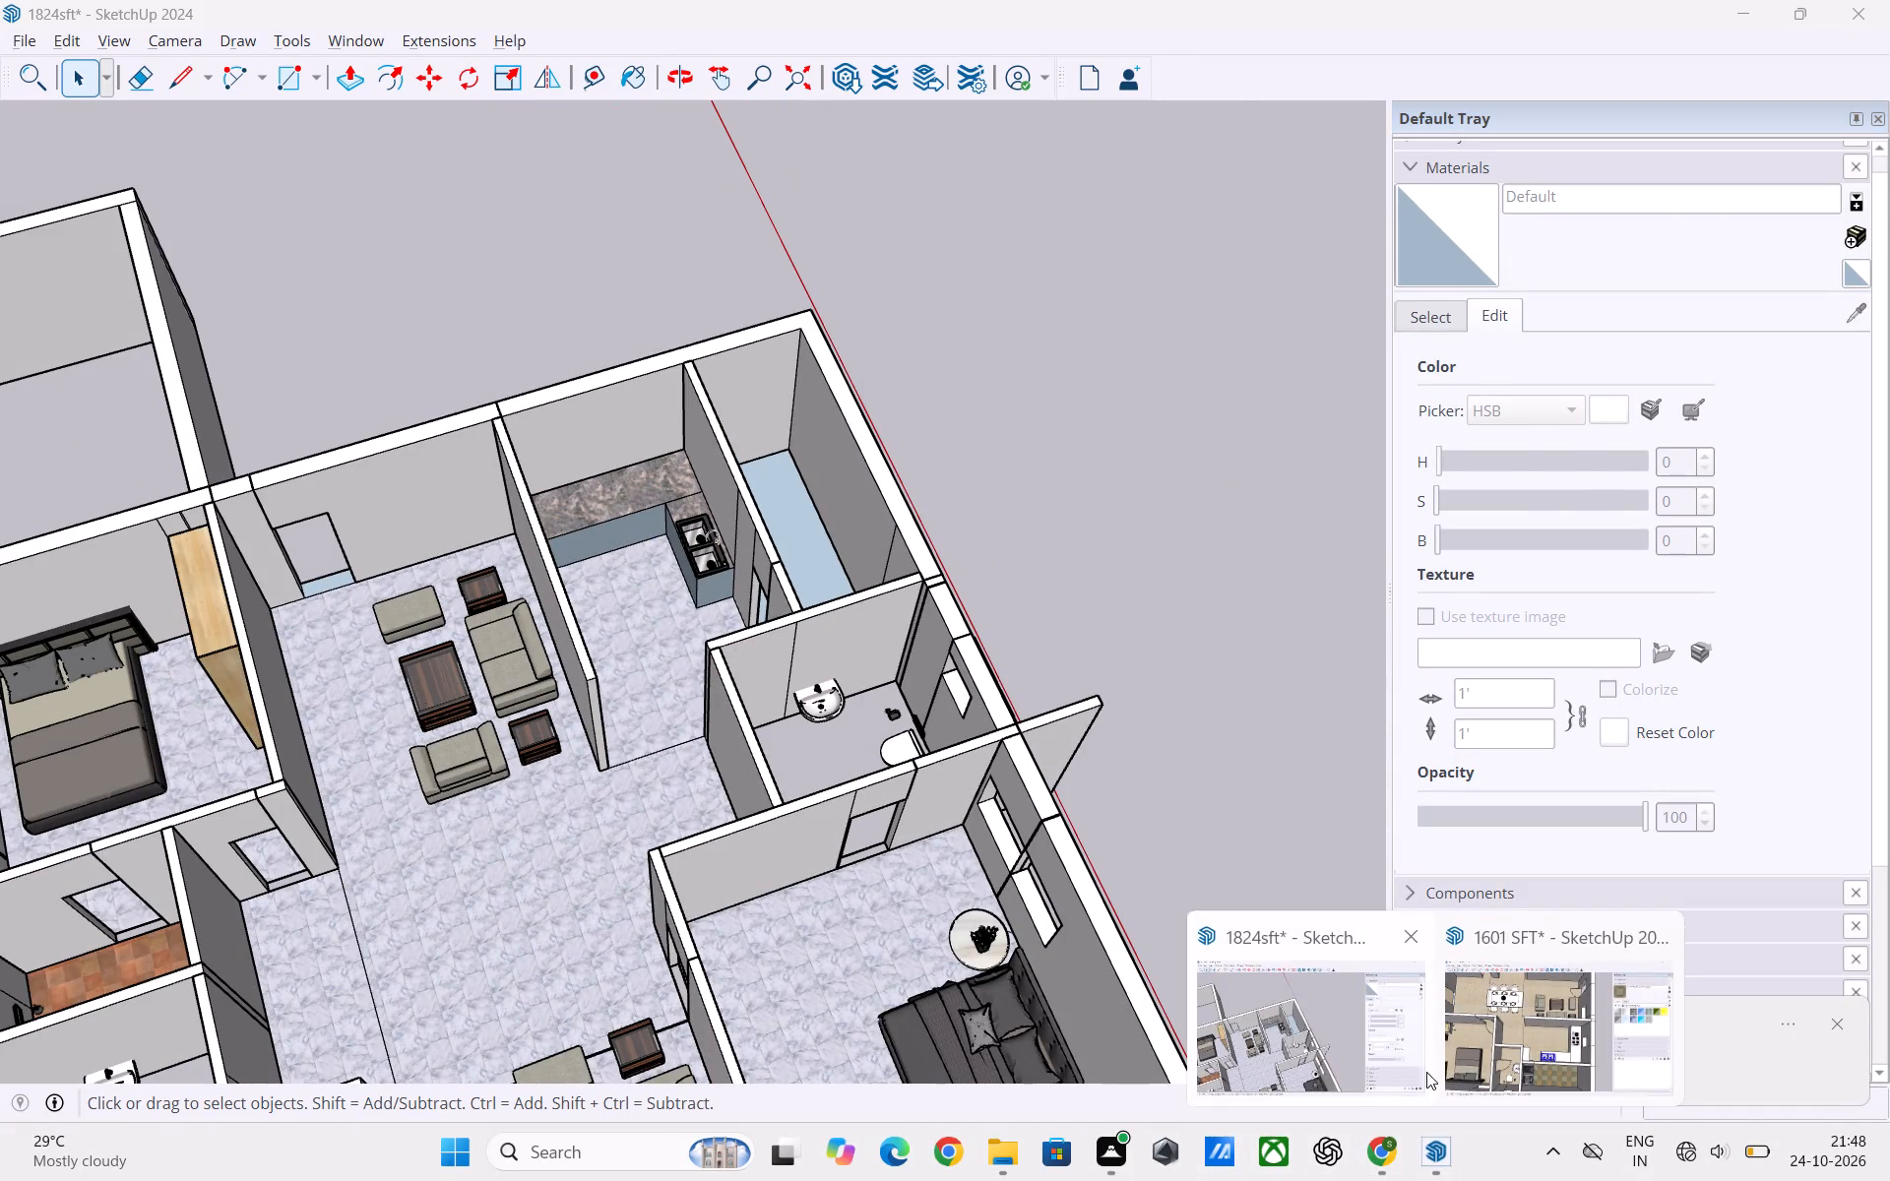
pyautogui.click(1494, 1063)
pyautogui.scroll(3, 902, 639)
pyautogui.click(1145, 660)
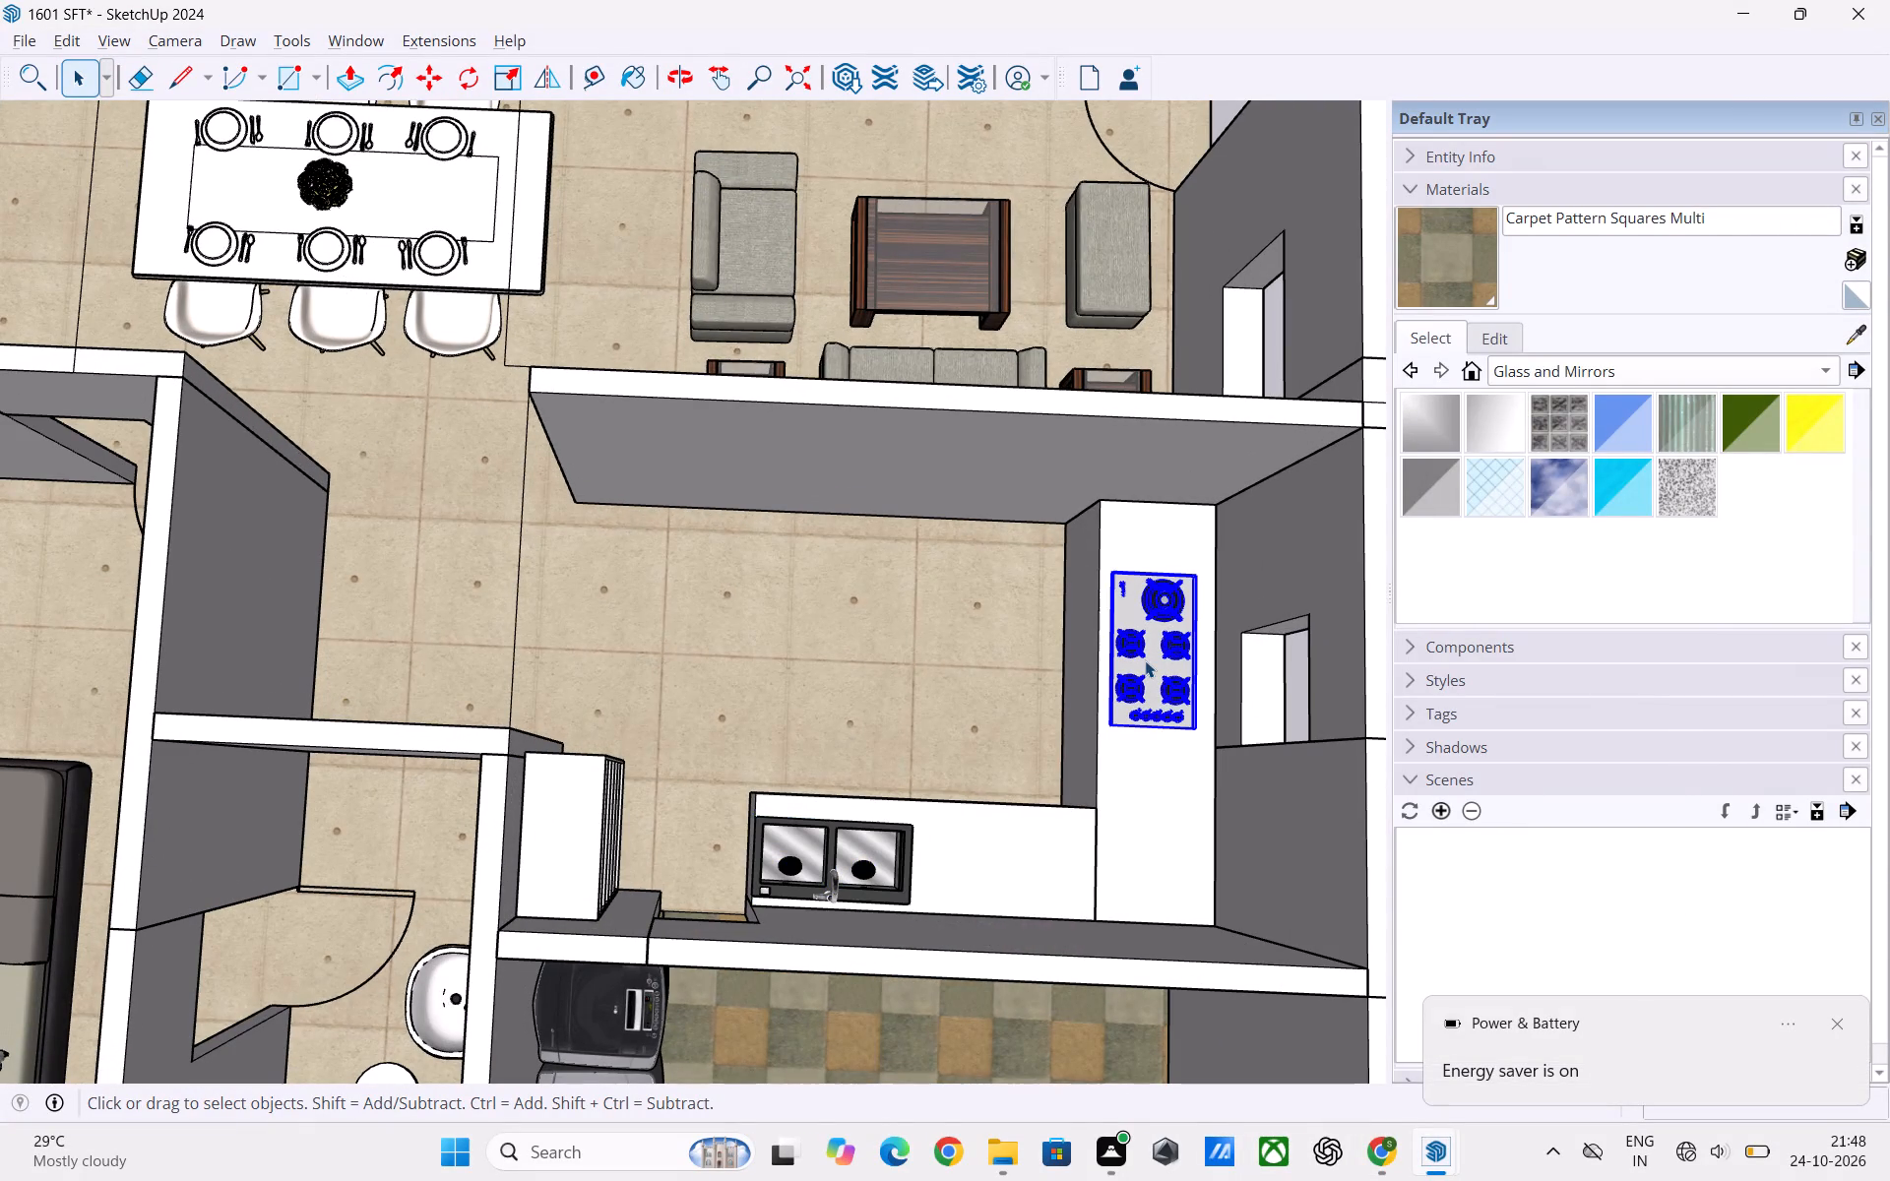
pyautogui.hotkey('ctrl', 'c')
# Return to the 1824sft model and paste the gas hob onto the long granite countertop in the kitchen.
pyautogui.hotkey('alt', 'Tab')
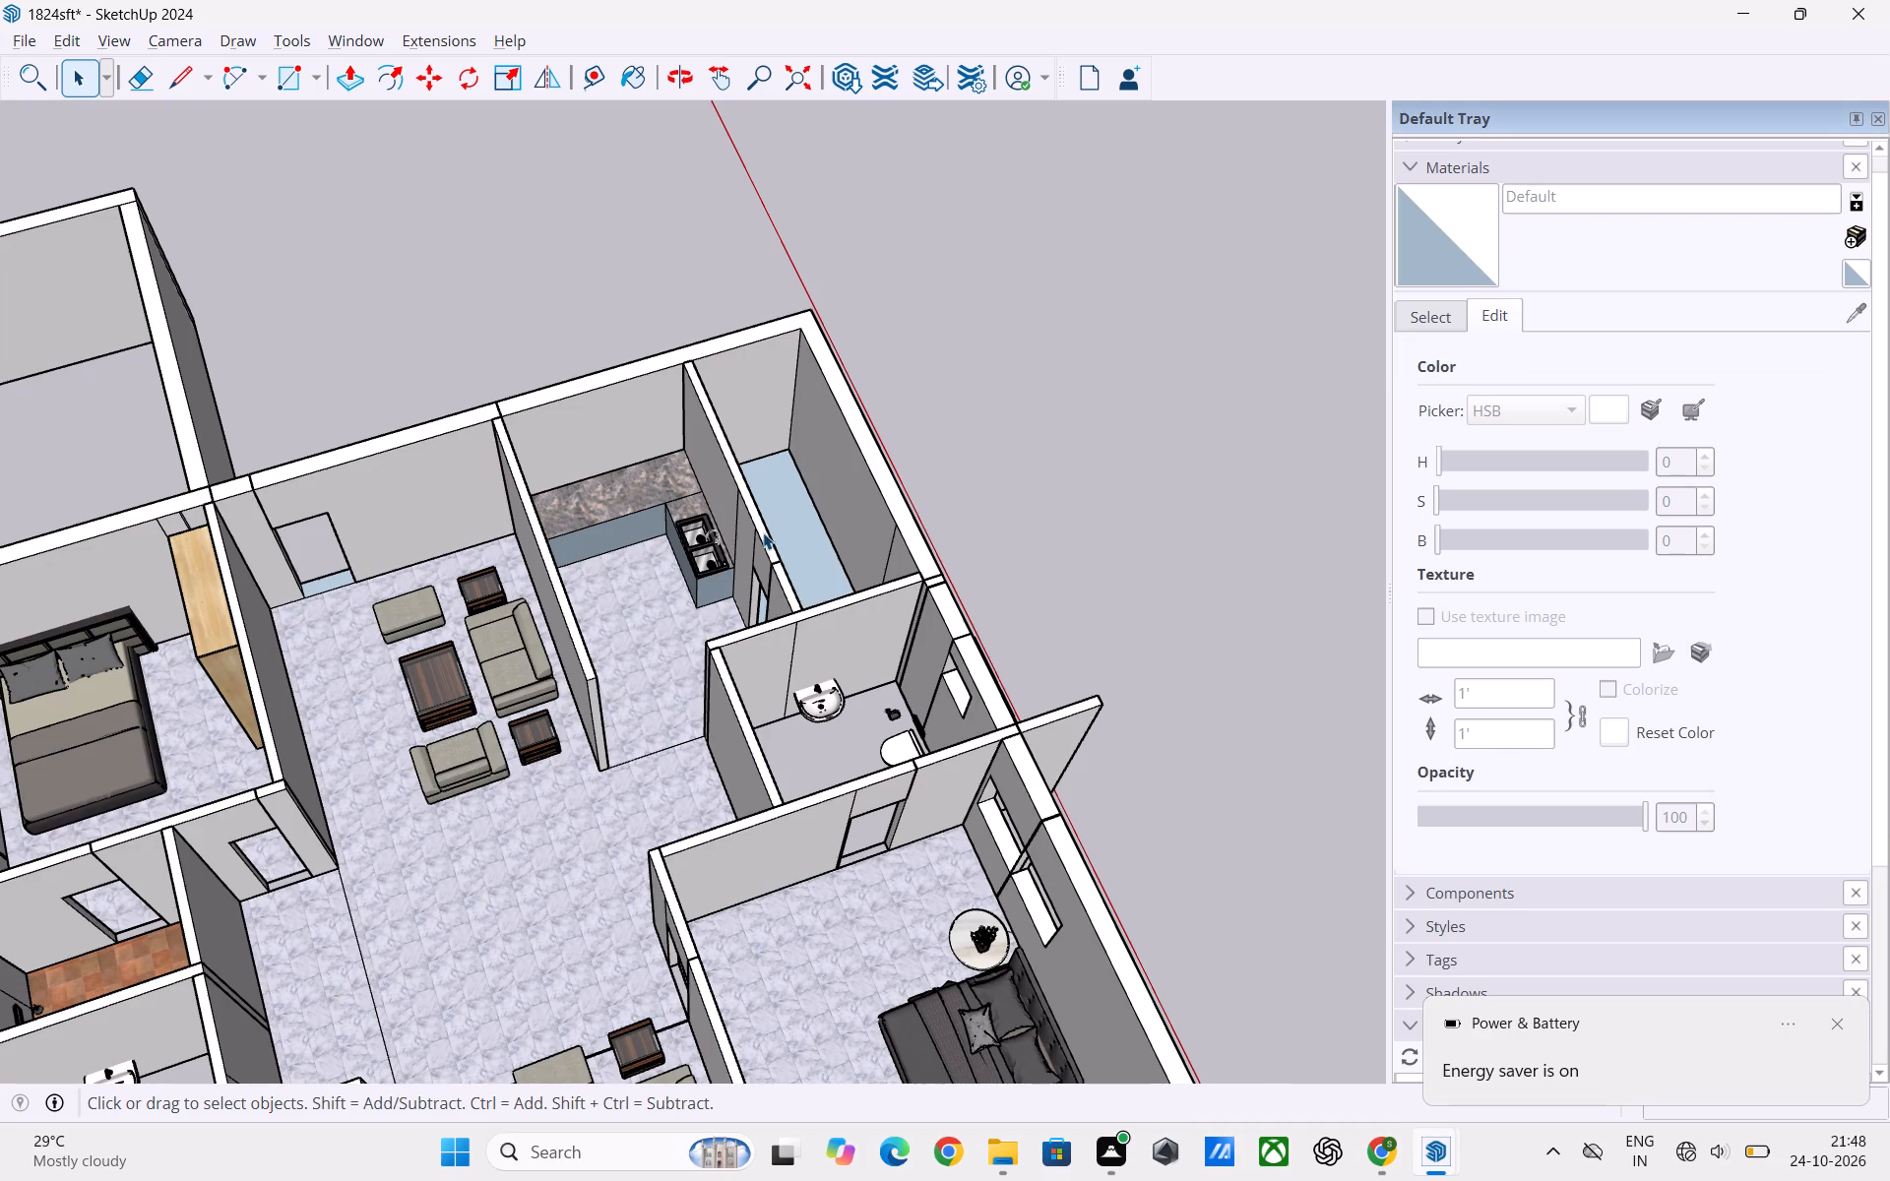
pyautogui.scroll(-2, 691, 518)
pyautogui.scroll(-1, 861, 591)
pyautogui.moveTo(751, 552); pyautogui.dragTo(482, 666, button='middle')
pyautogui.moveTo(953, 618); pyautogui.dragTo(833, 710, button='middle')
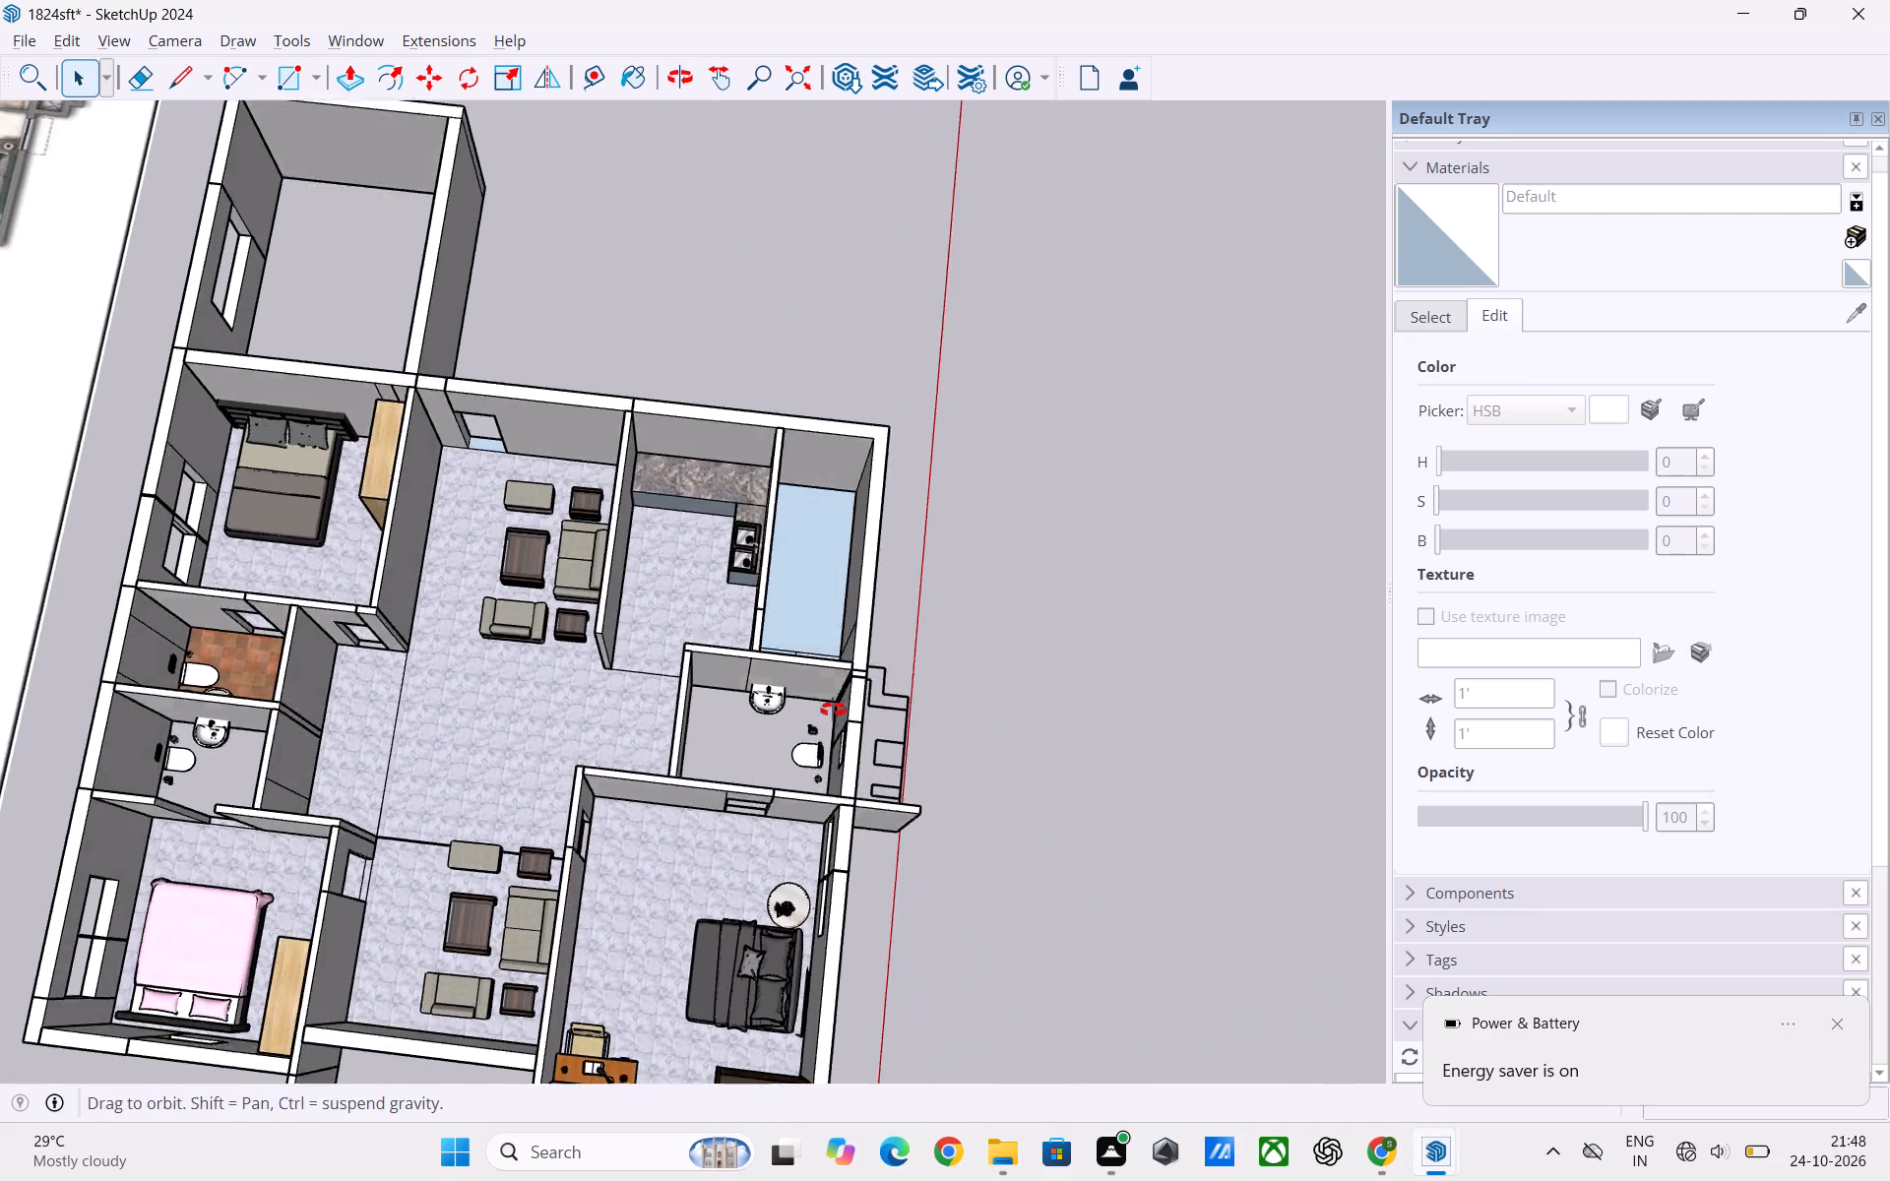
pyautogui.moveTo(833, 710); pyautogui.dragTo(297, 720, button='middle')
pyautogui.scroll(-1, 883, 527)
pyautogui.scroll(5, 885, 527)
pyautogui.moveTo(957, 593); pyautogui.dragTo(837, 653, button='middle')
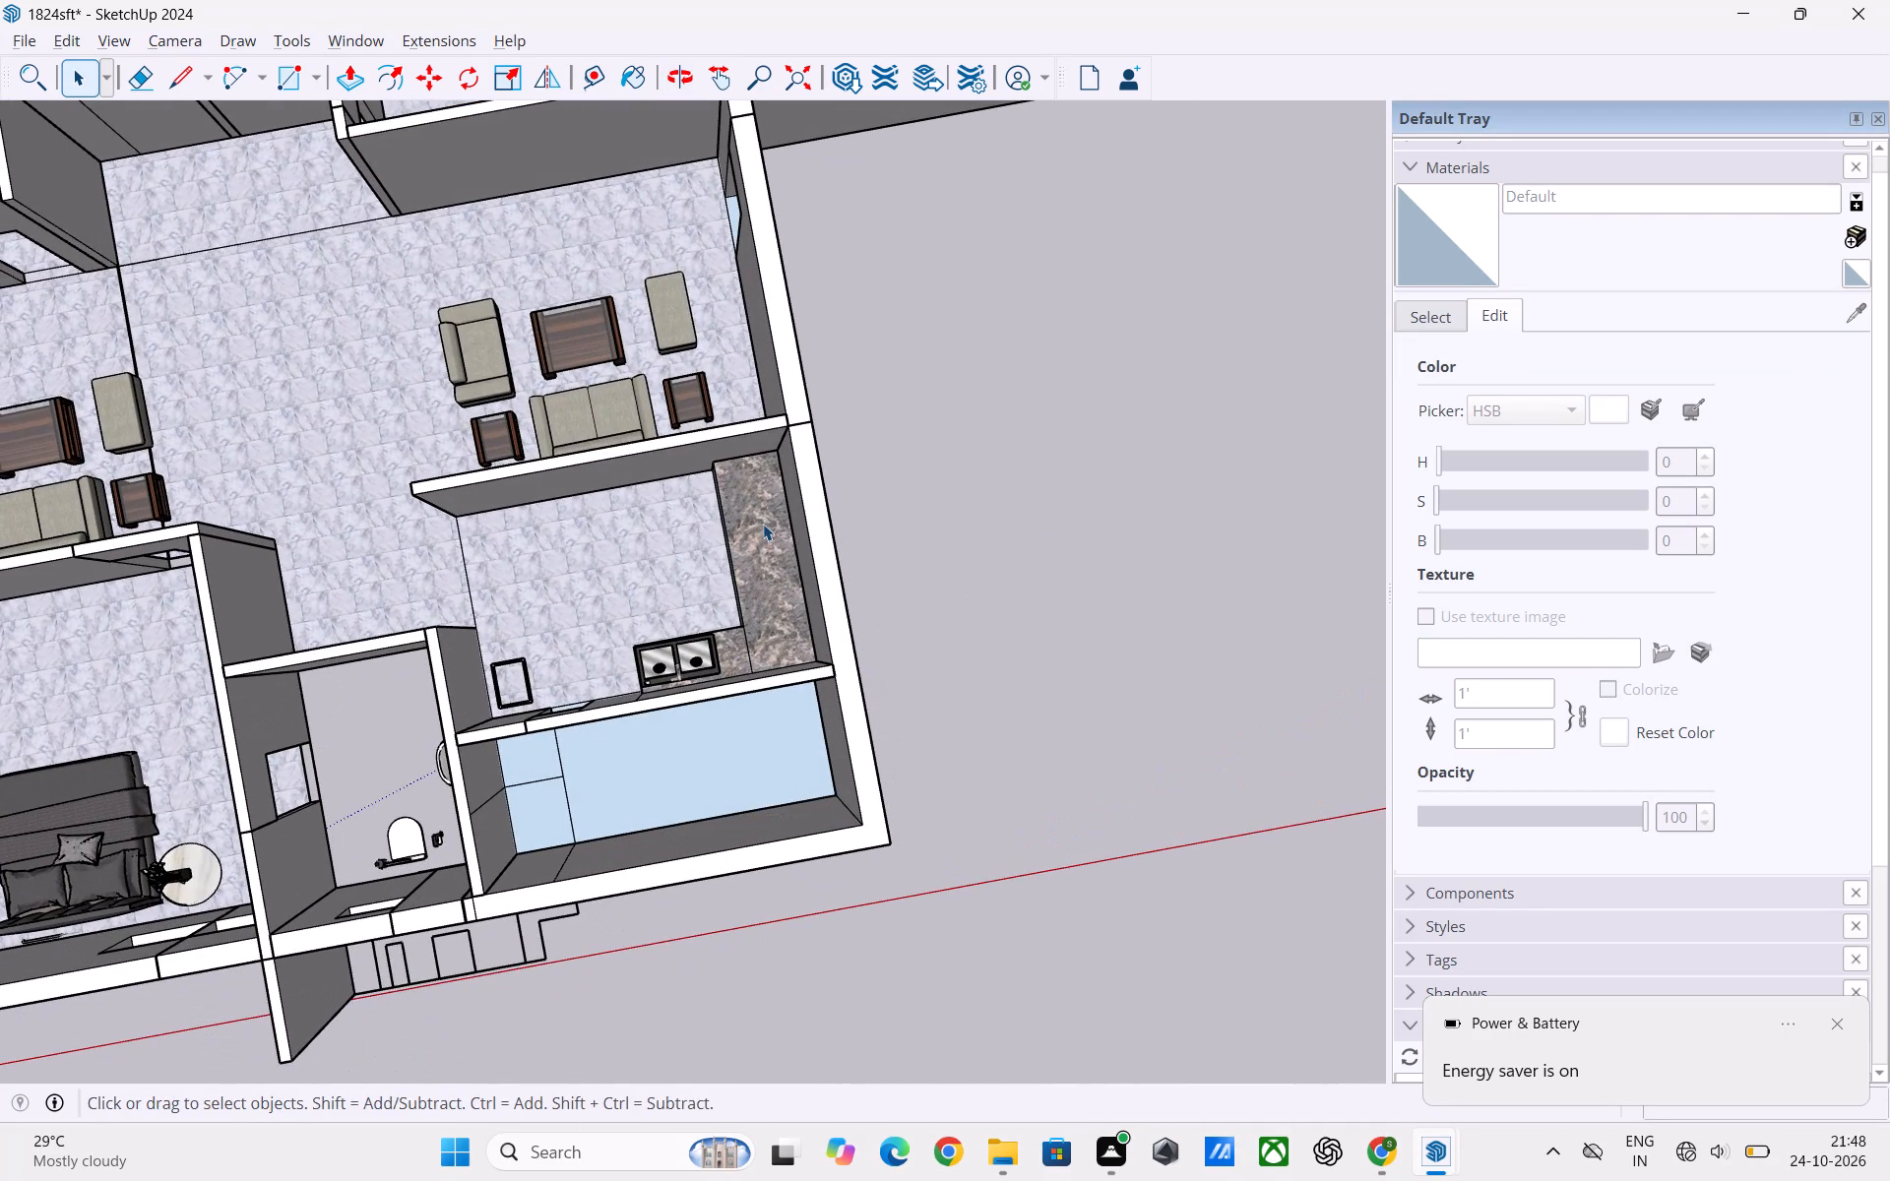
pyautogui.hotkey('ctrl', 'v')
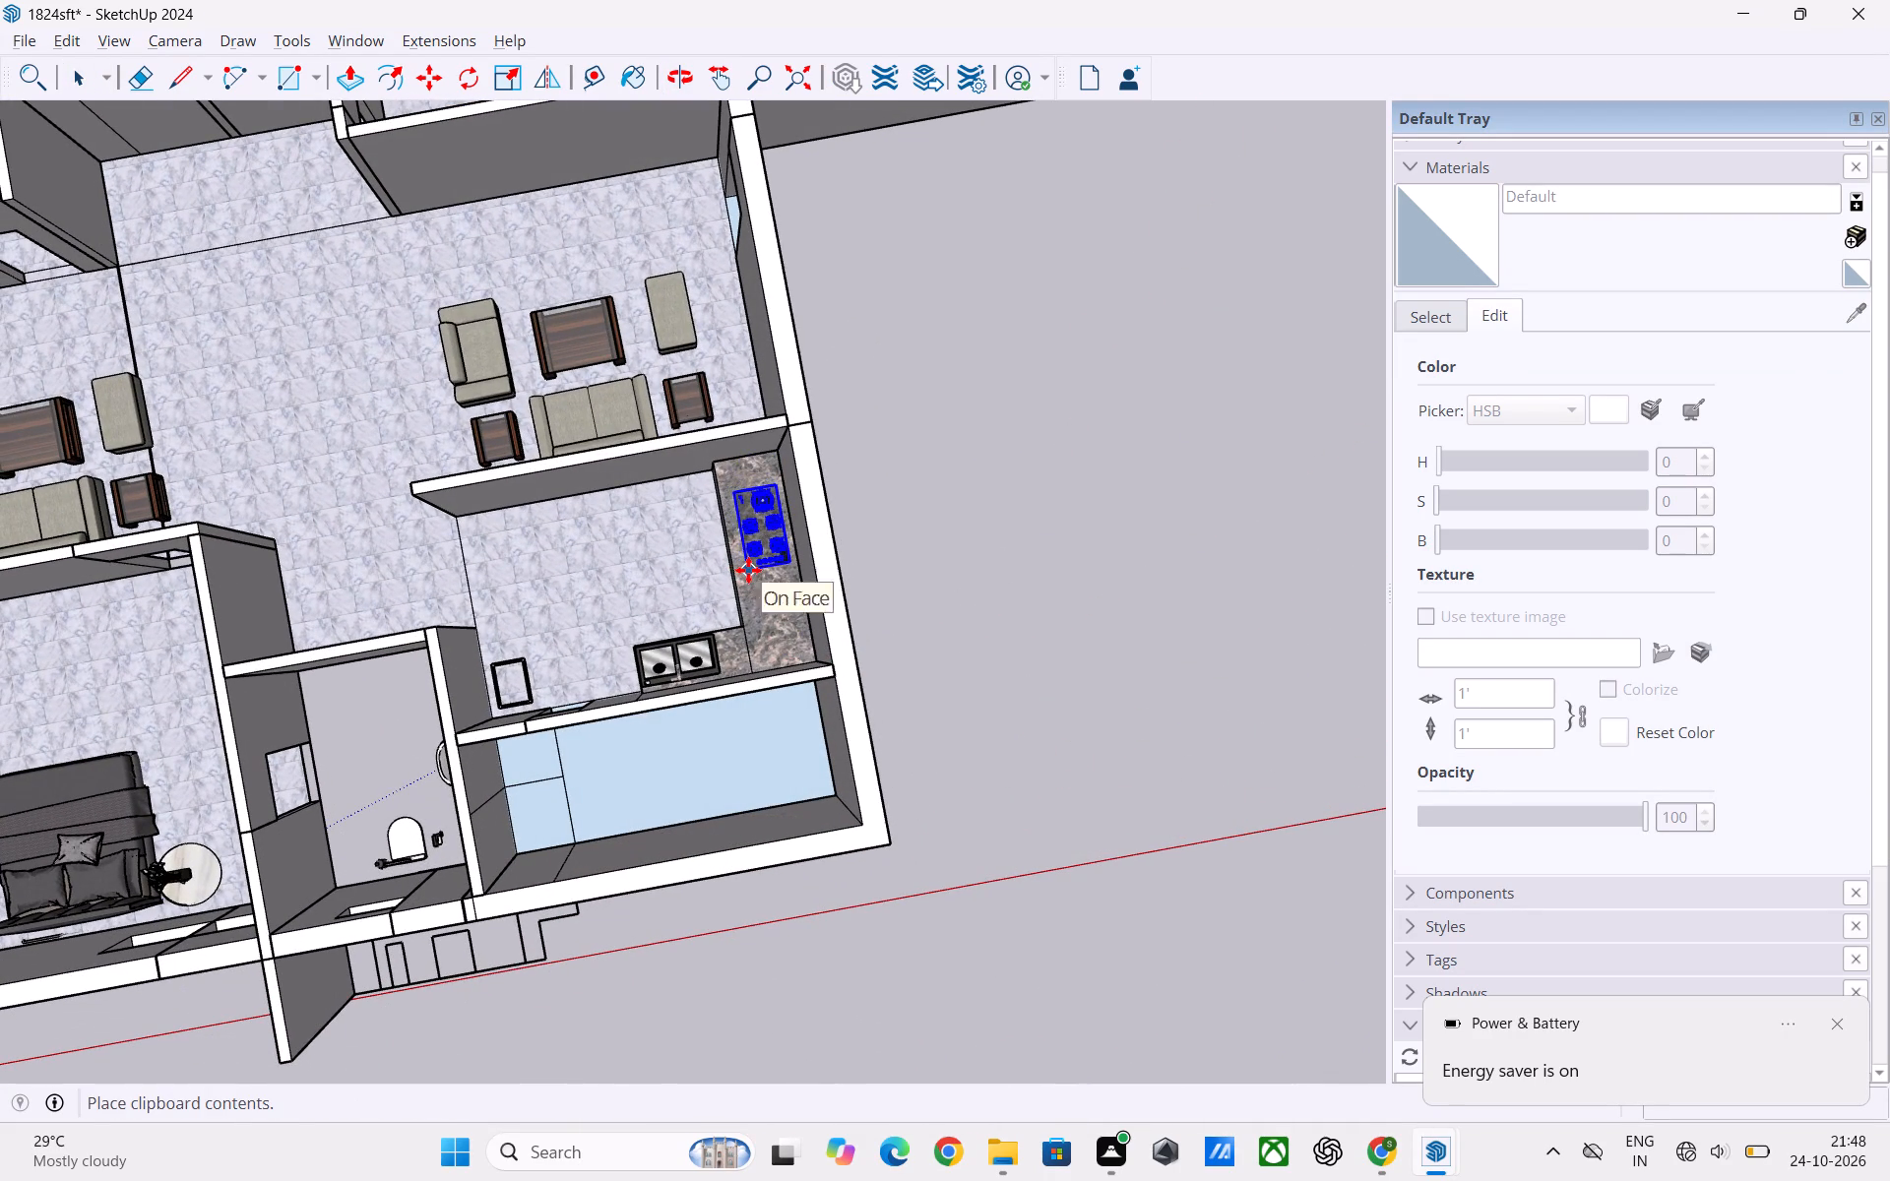
pyautogui.click(745, 573)
pyautogui.press('space')
pyautogui.click(939, 569)
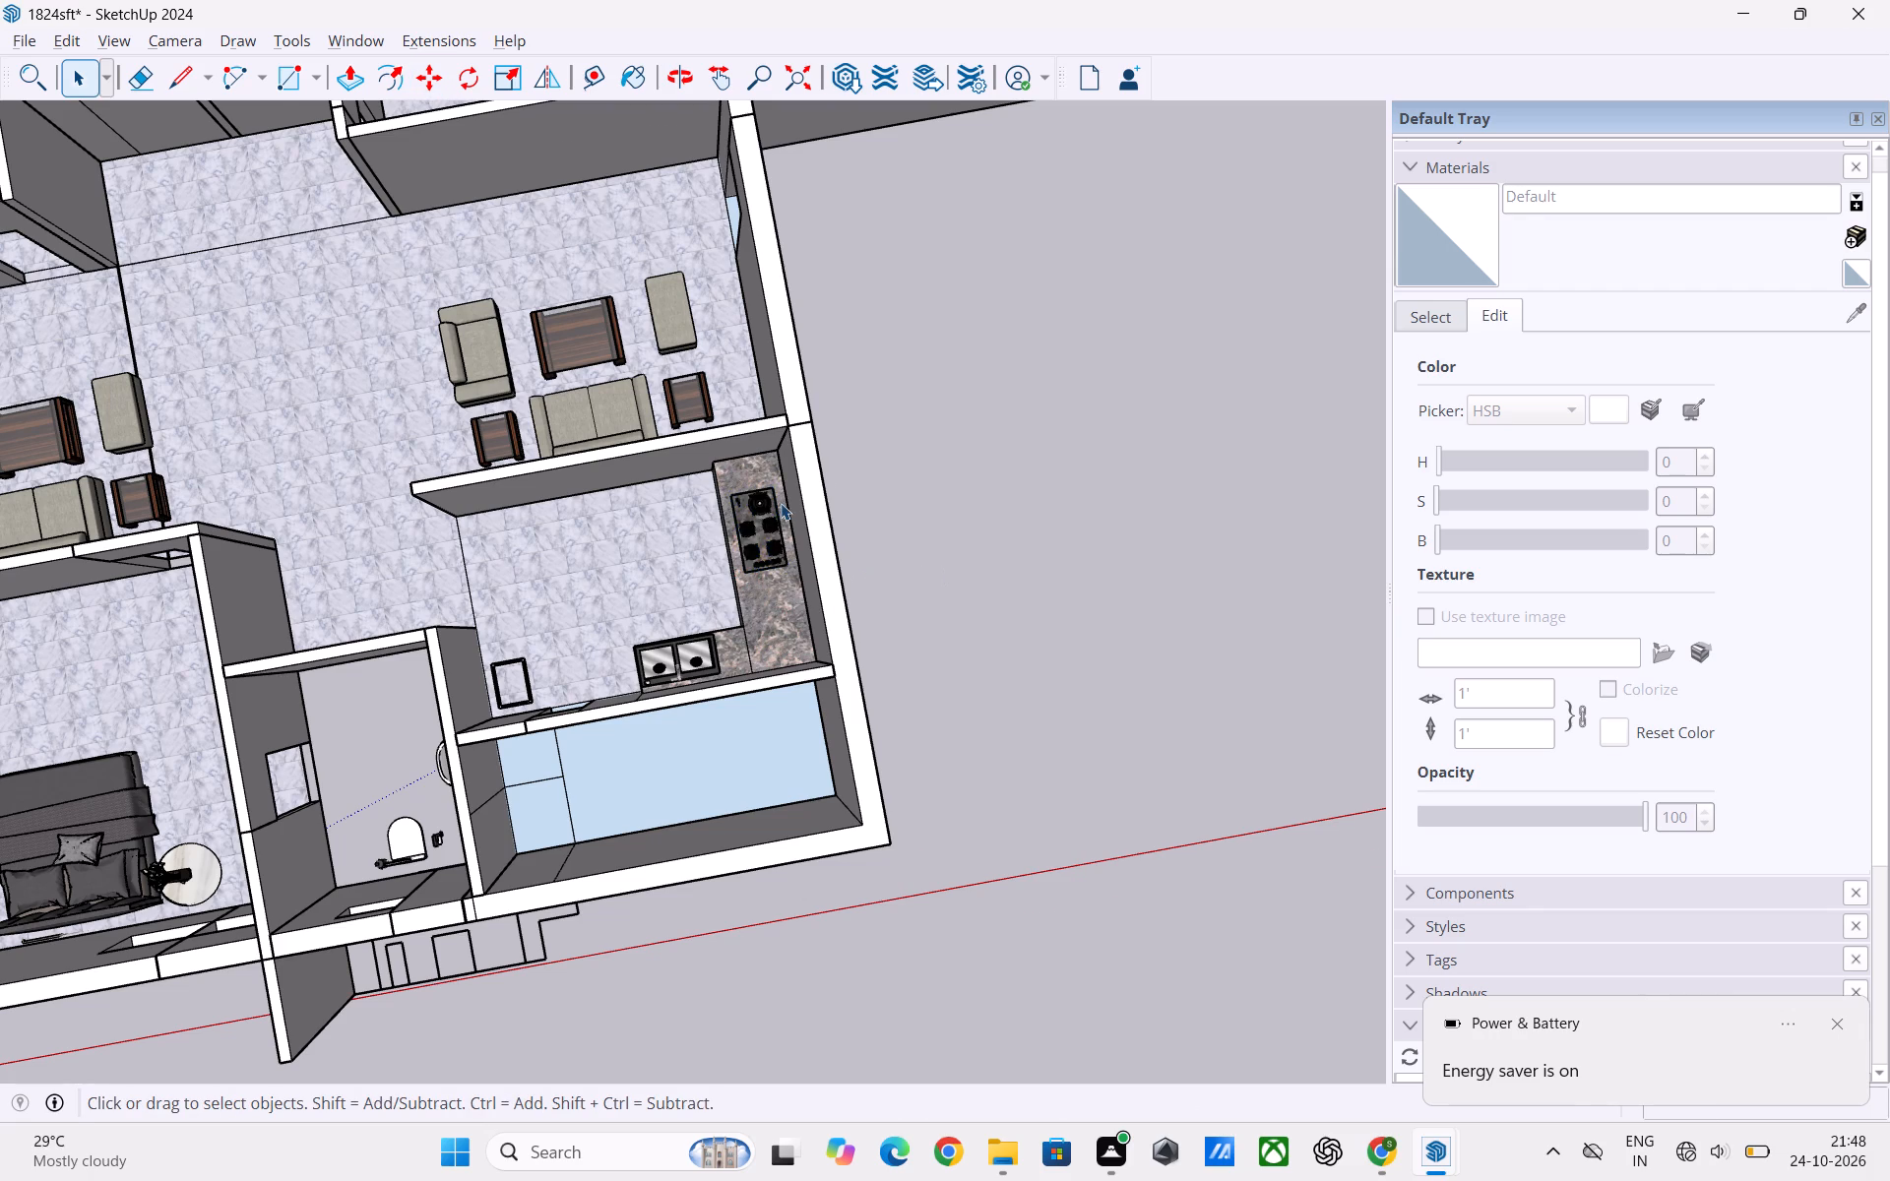
# Move the gas hob slightly along the red axis towards the wall behind the granite countertop.
pyautogui.scroll(13, 781, 503)
pyautogui.click(742, 564)
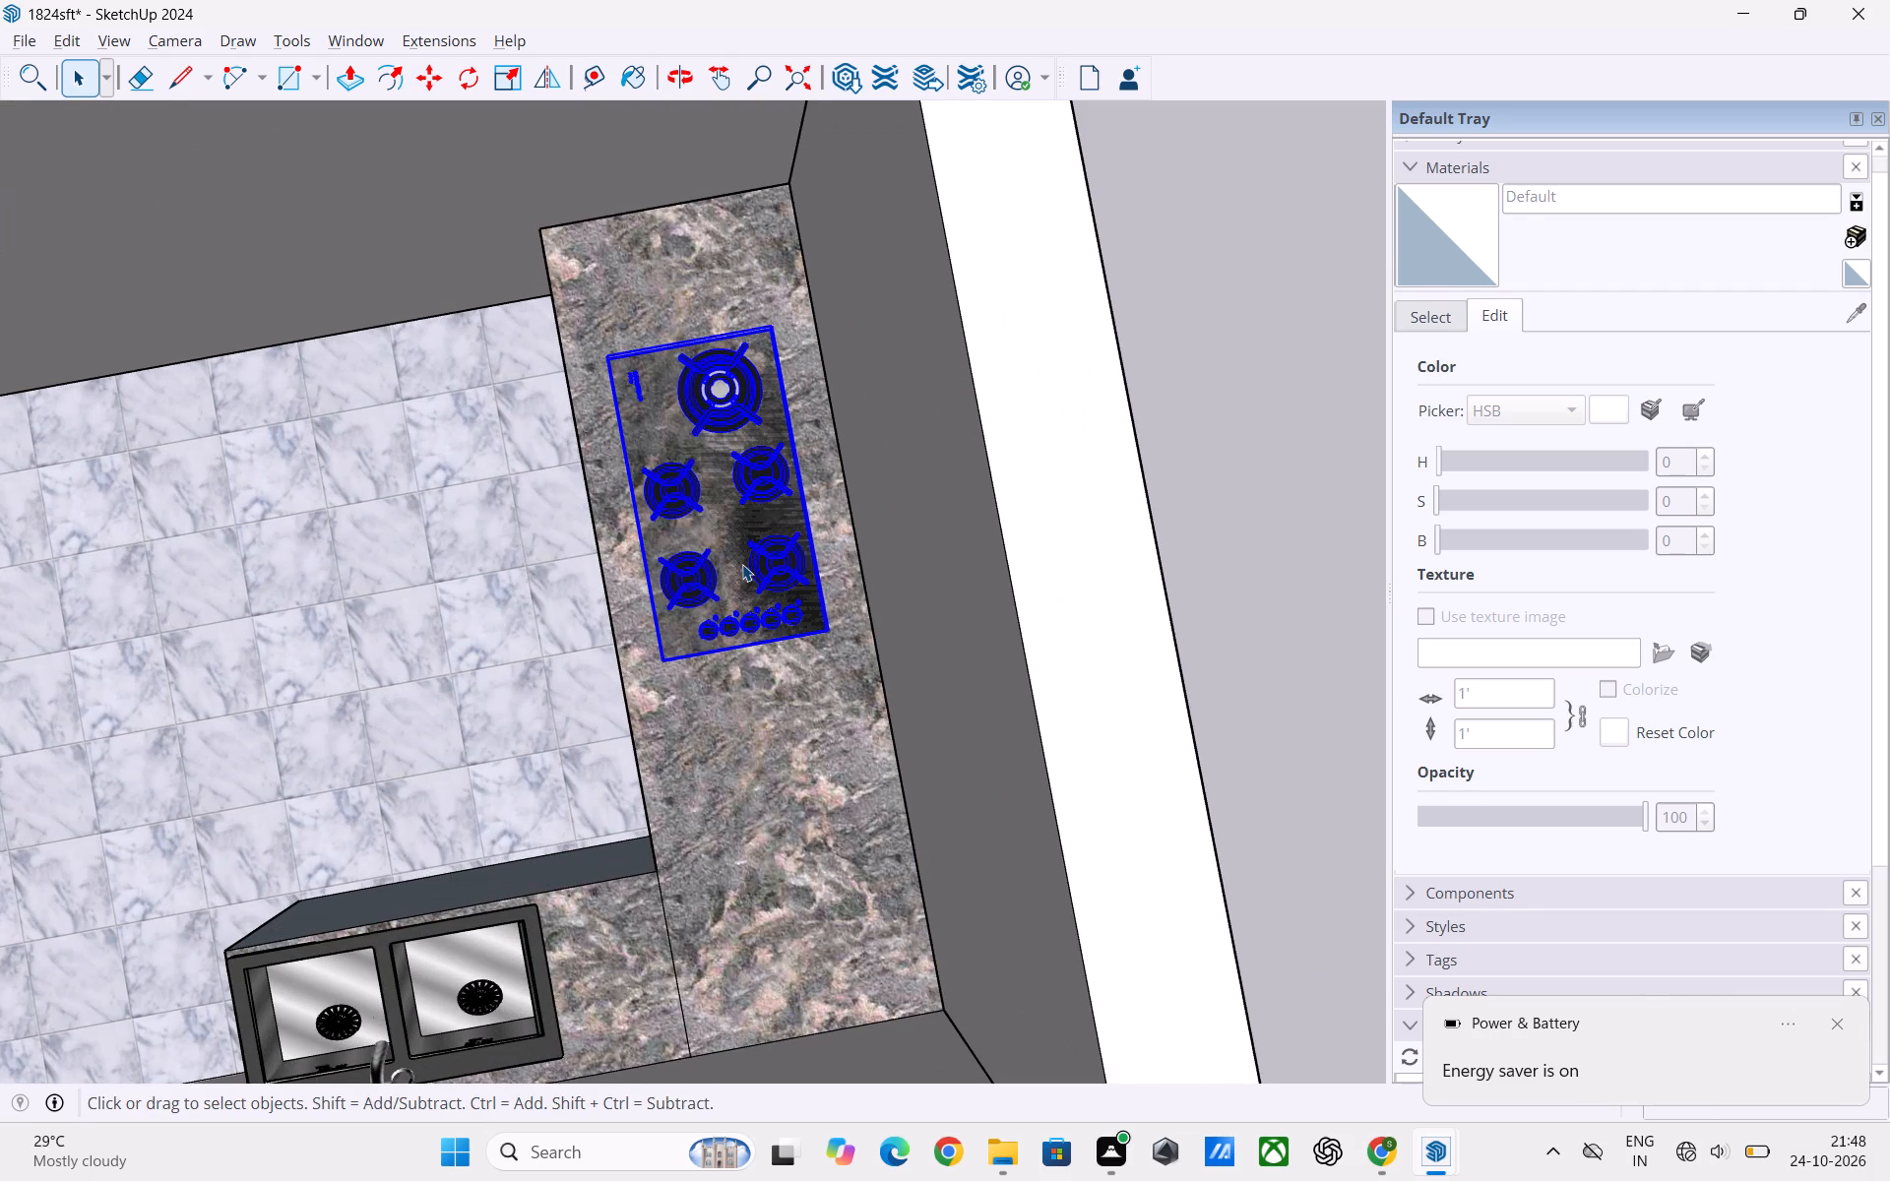
pyautogui.press('m')
pyautogui.click(742, 564)
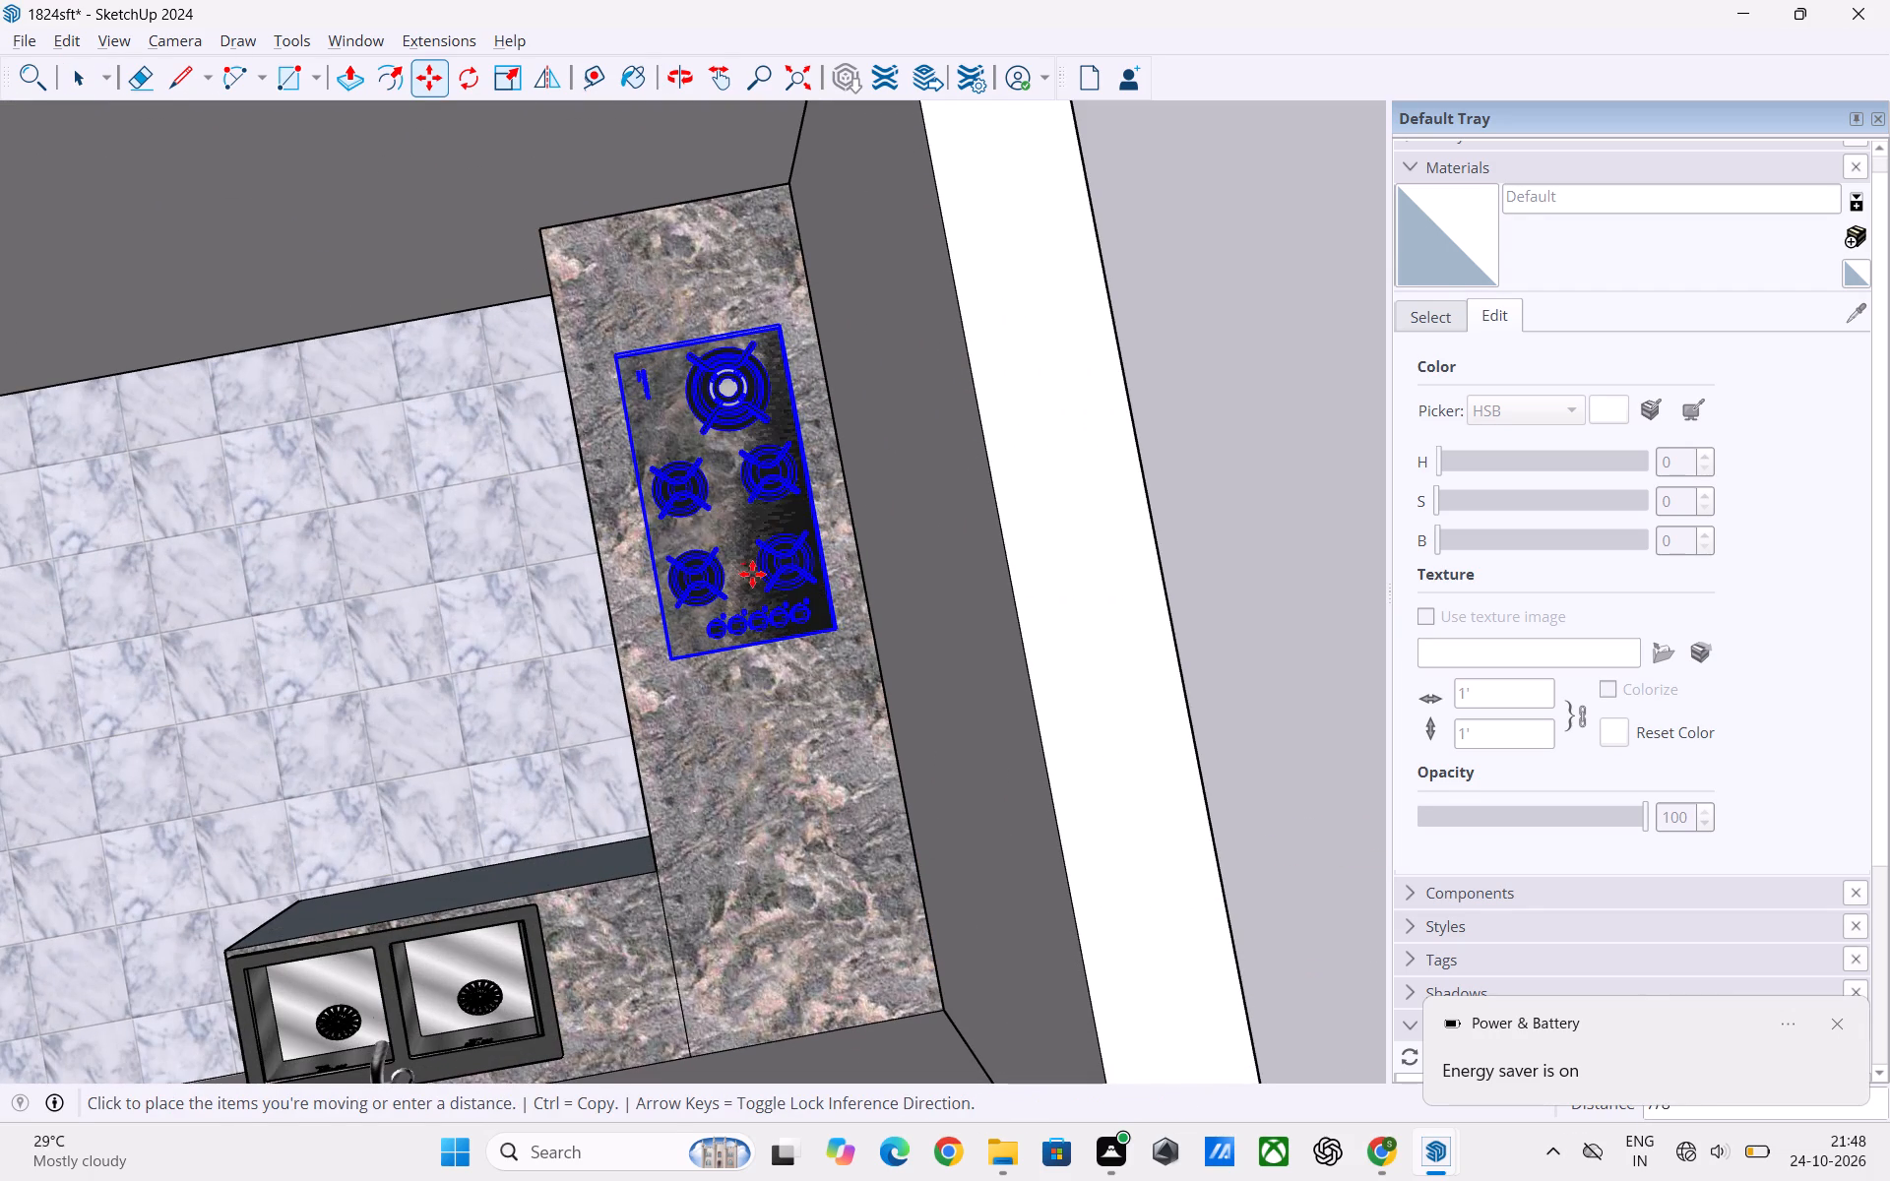
pyautogui.click(760, 574)
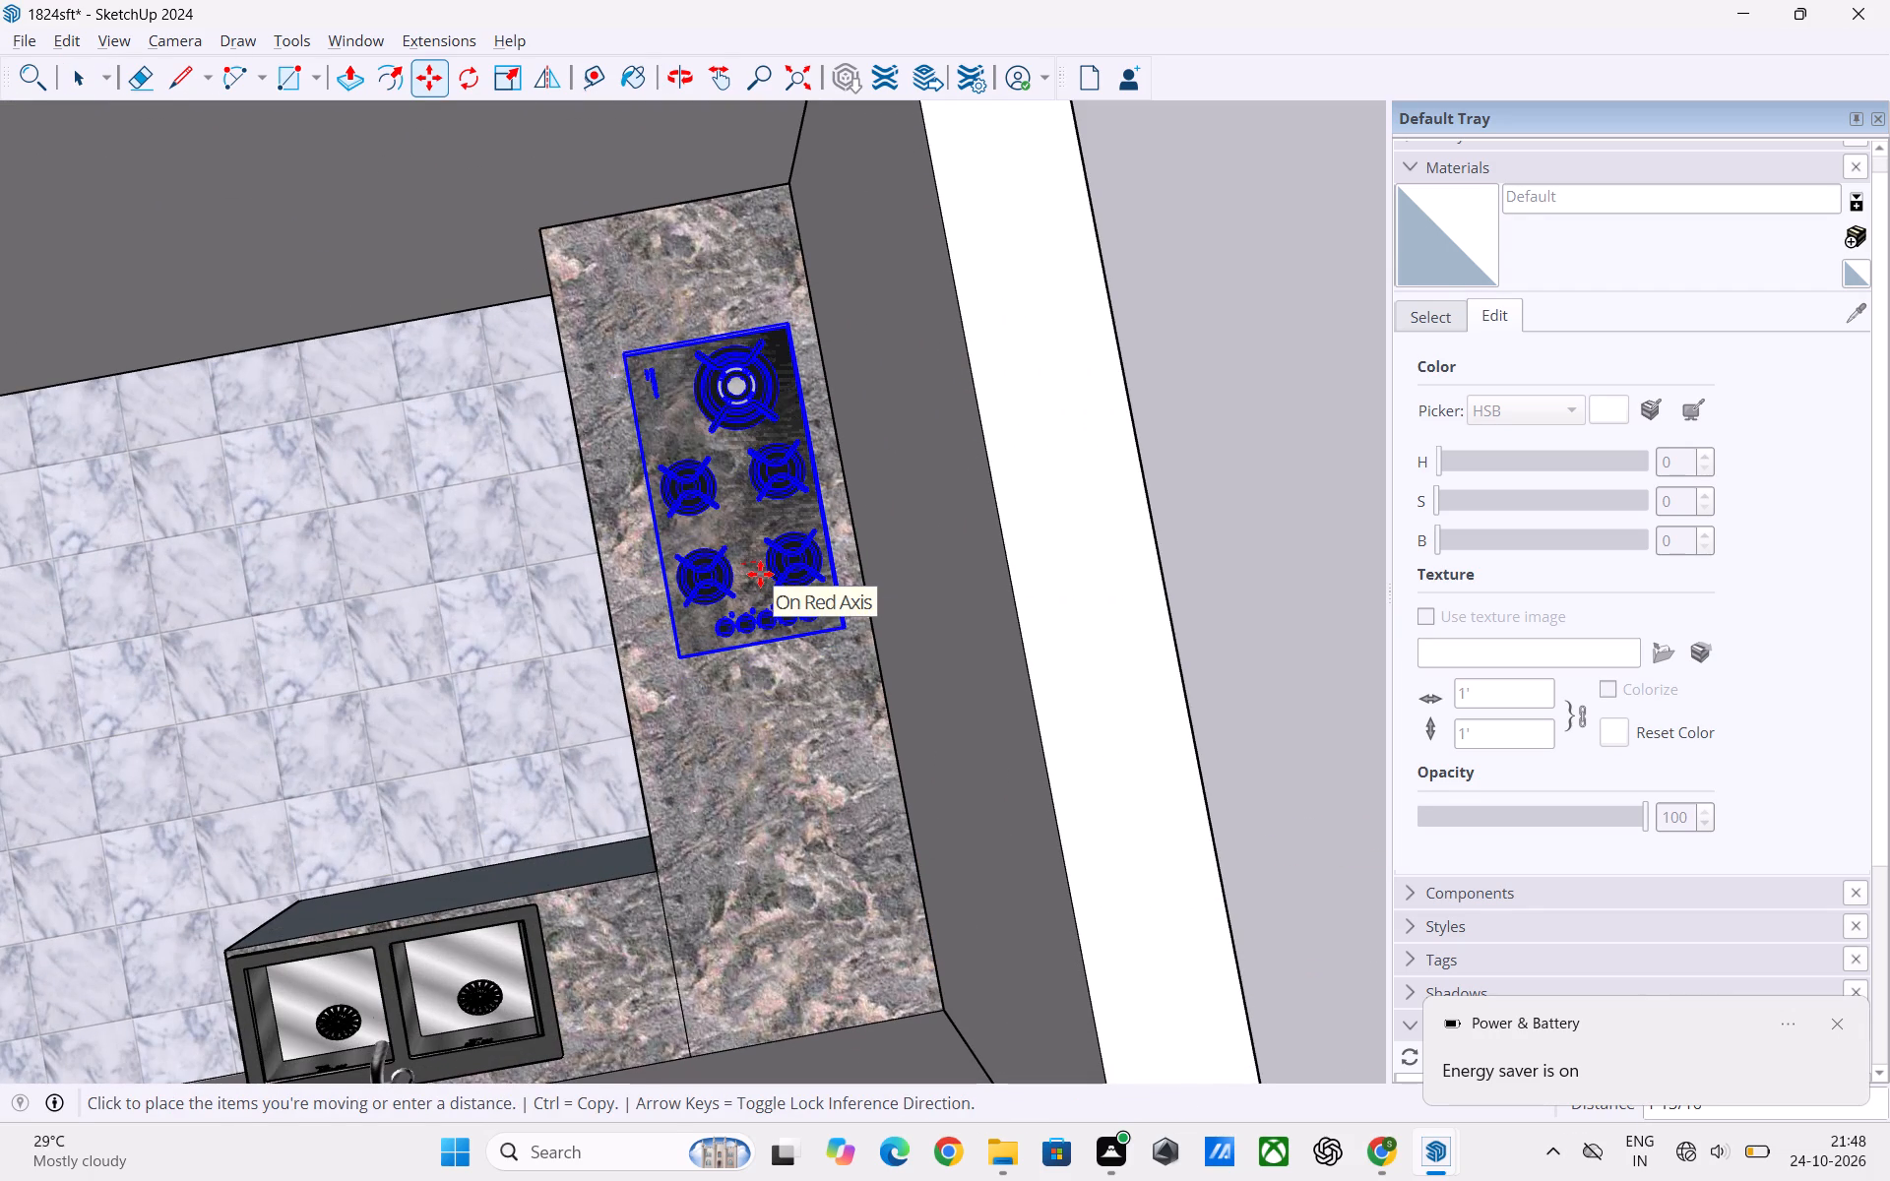
pyautogui.press('space')
pyautogui.click(1228, 547)
# Reposition the gas hob slightly on the granite countertop to adjust its spacing from the counter edges.
pyautogui.scroll(-5, 804, 528)
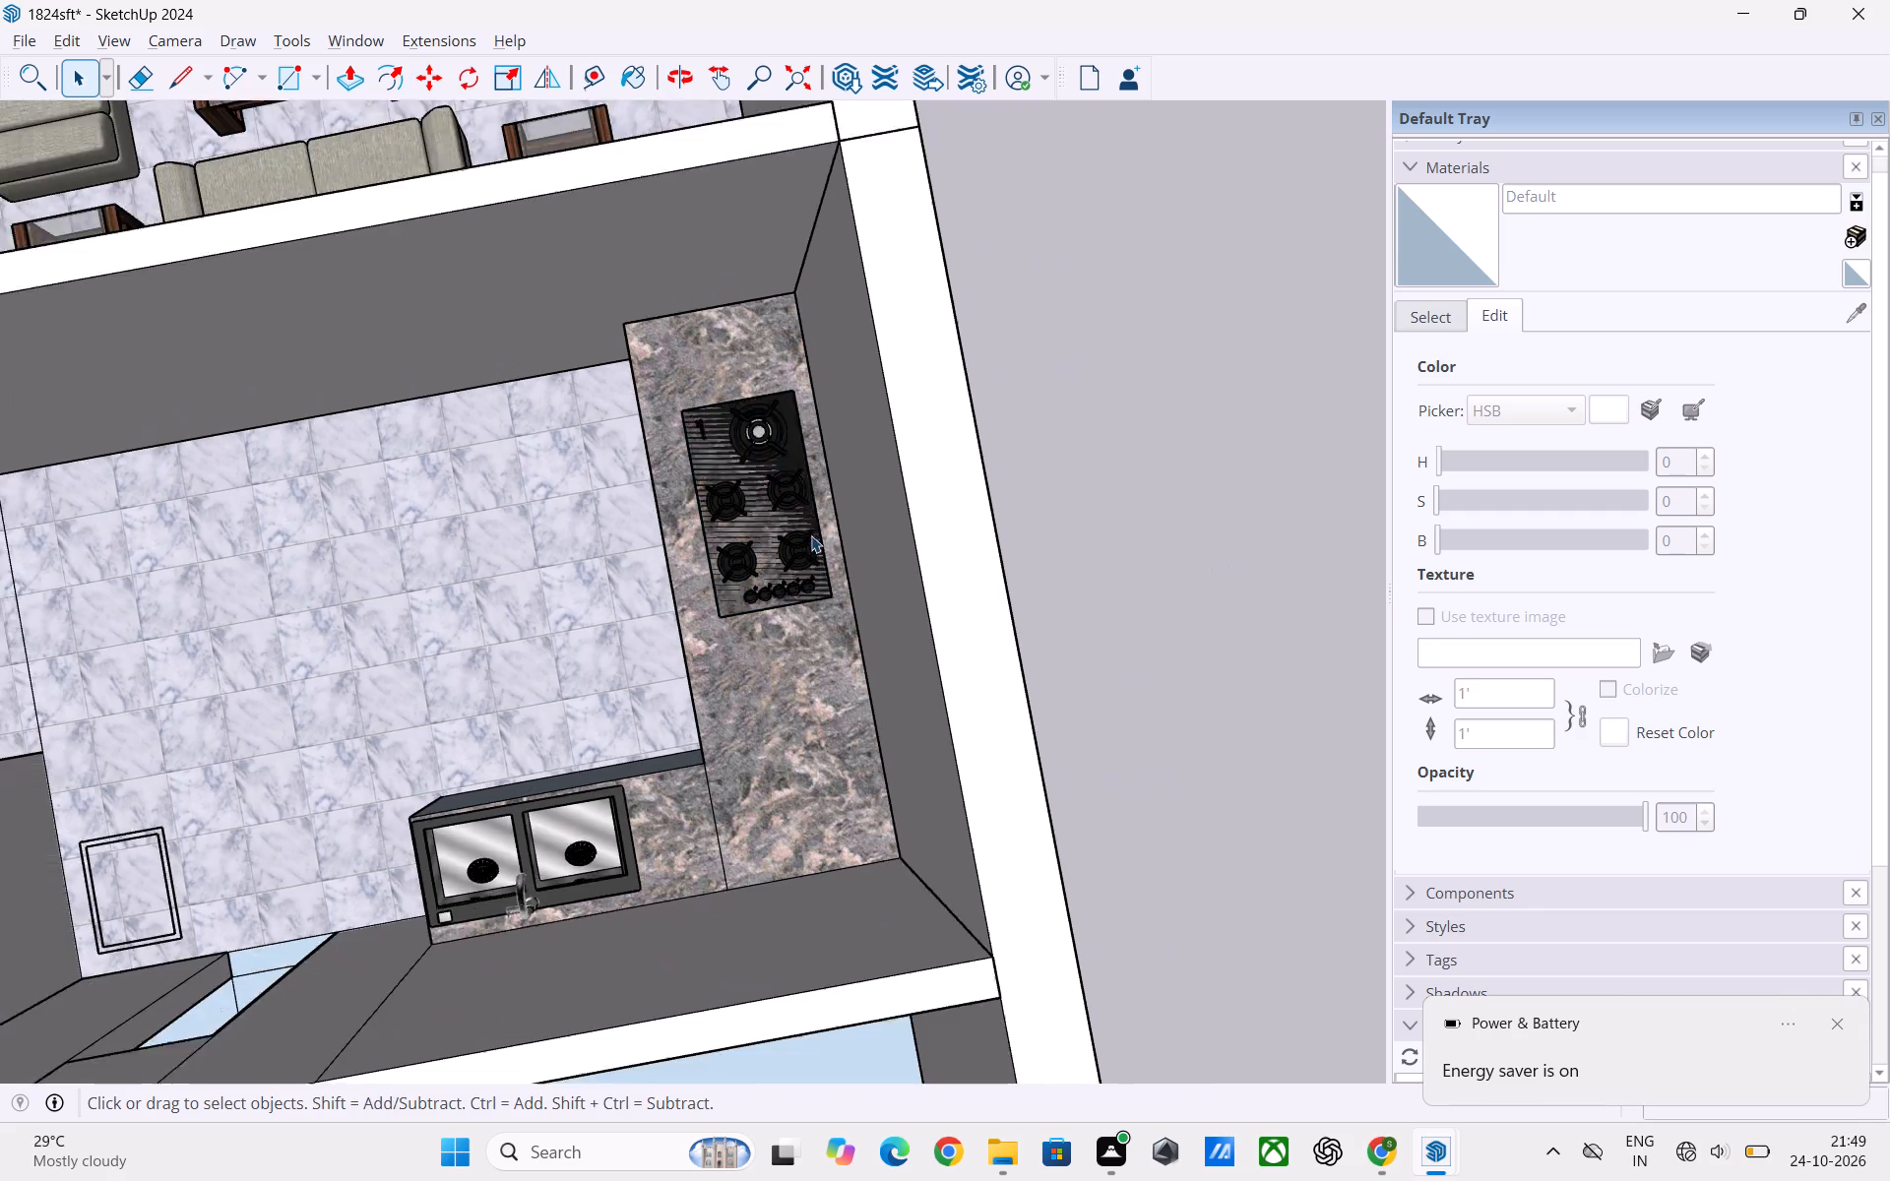
pyautogui.scroll(-2, 811, 535)
pyautogui.scroll(2, 739, 607)
pyautogui.moveTo(759, 607); pyautogui.dragTo(1074, 497, button='middle')
pyautogui.scroll(1, 913, 565)
pyautogui.scroll(-3, 775, 532)
pyautogui.moveTo(582, 656); pyautogui.dragTo(654, 684, button='middle')
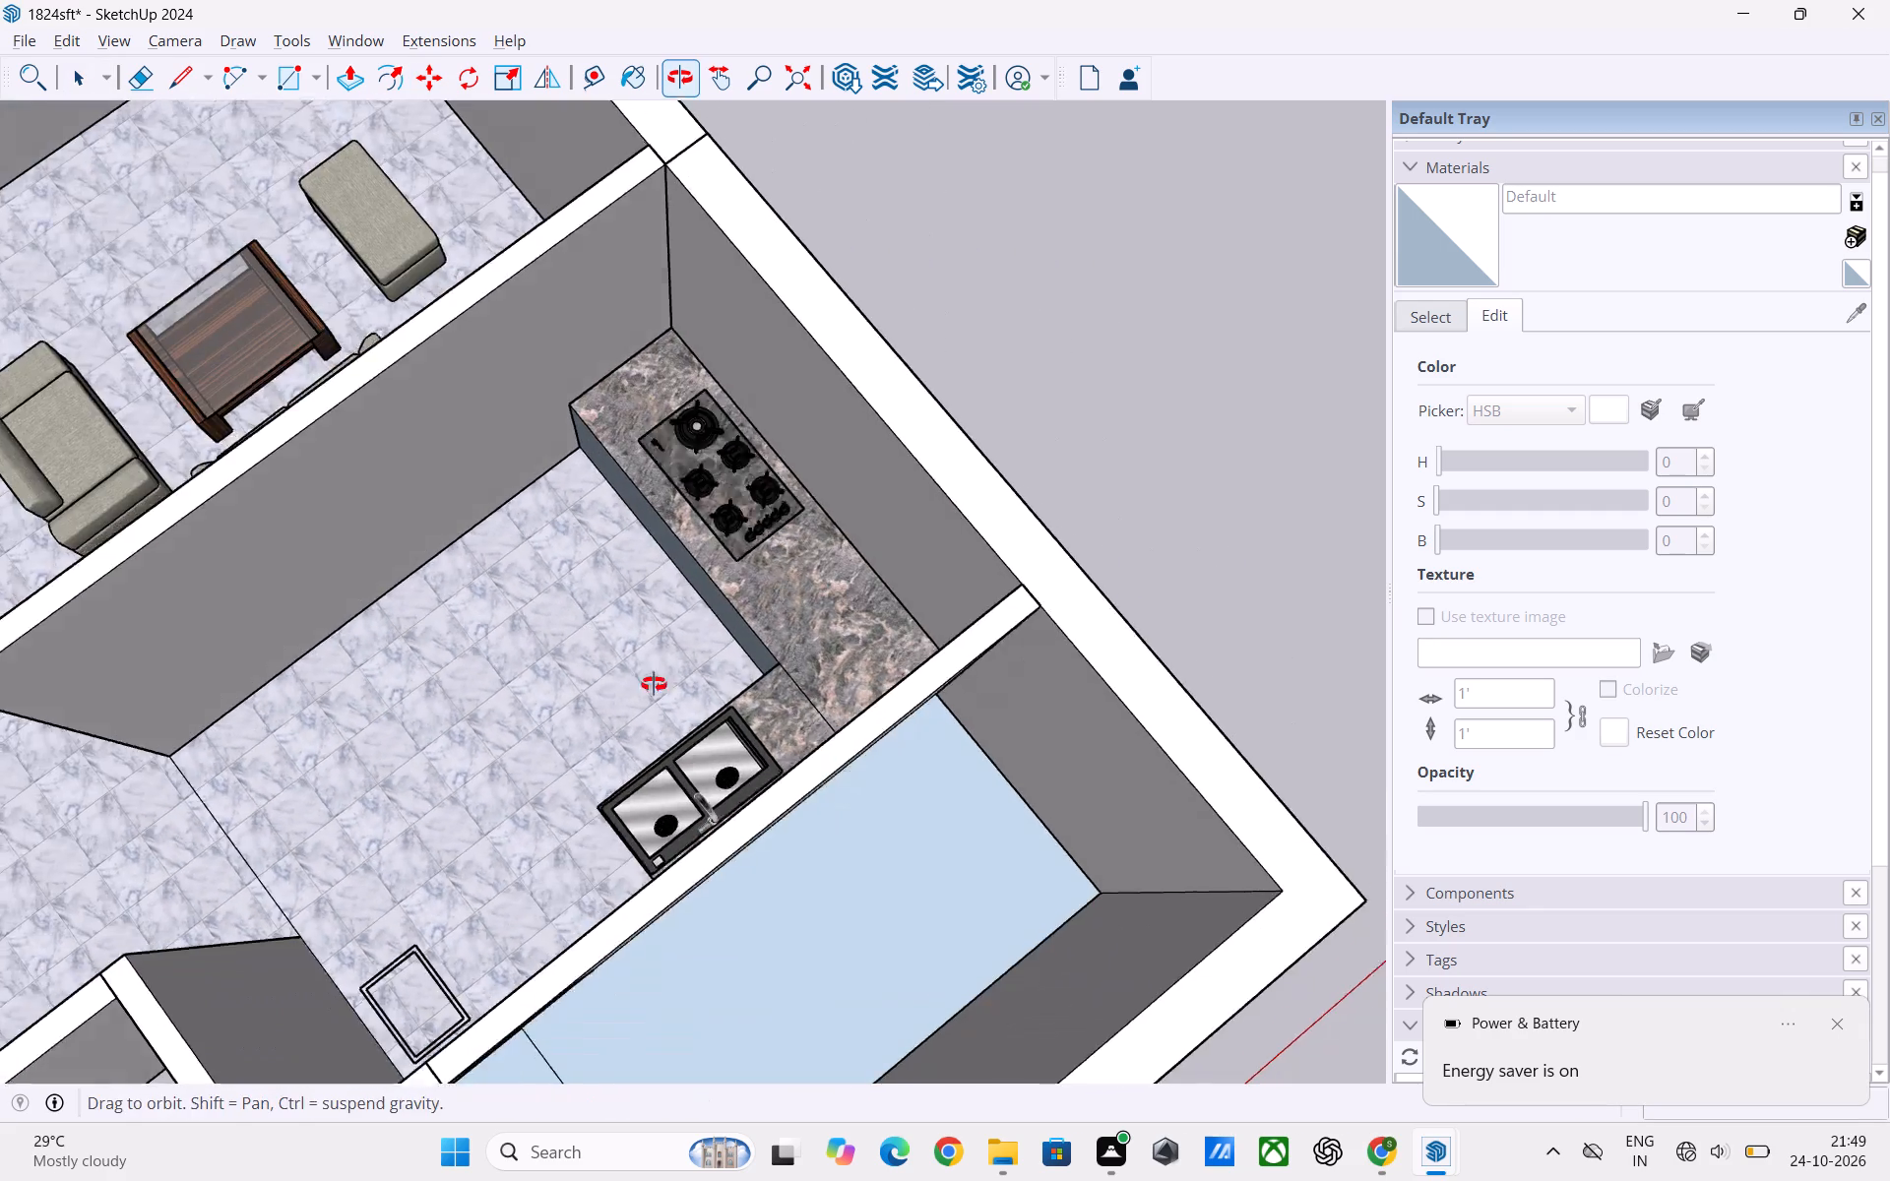
pyautogui.moveTo(654, 684); pyautogui.dragTo(1007, 616, button='middle')
pyautogui.scroll(6, 537, 500)
pyautogui.moveTo(636, 555); pyautogui.dragTo(813, 680, button='middle')
pyautogui.scroll(2, 680, 531)
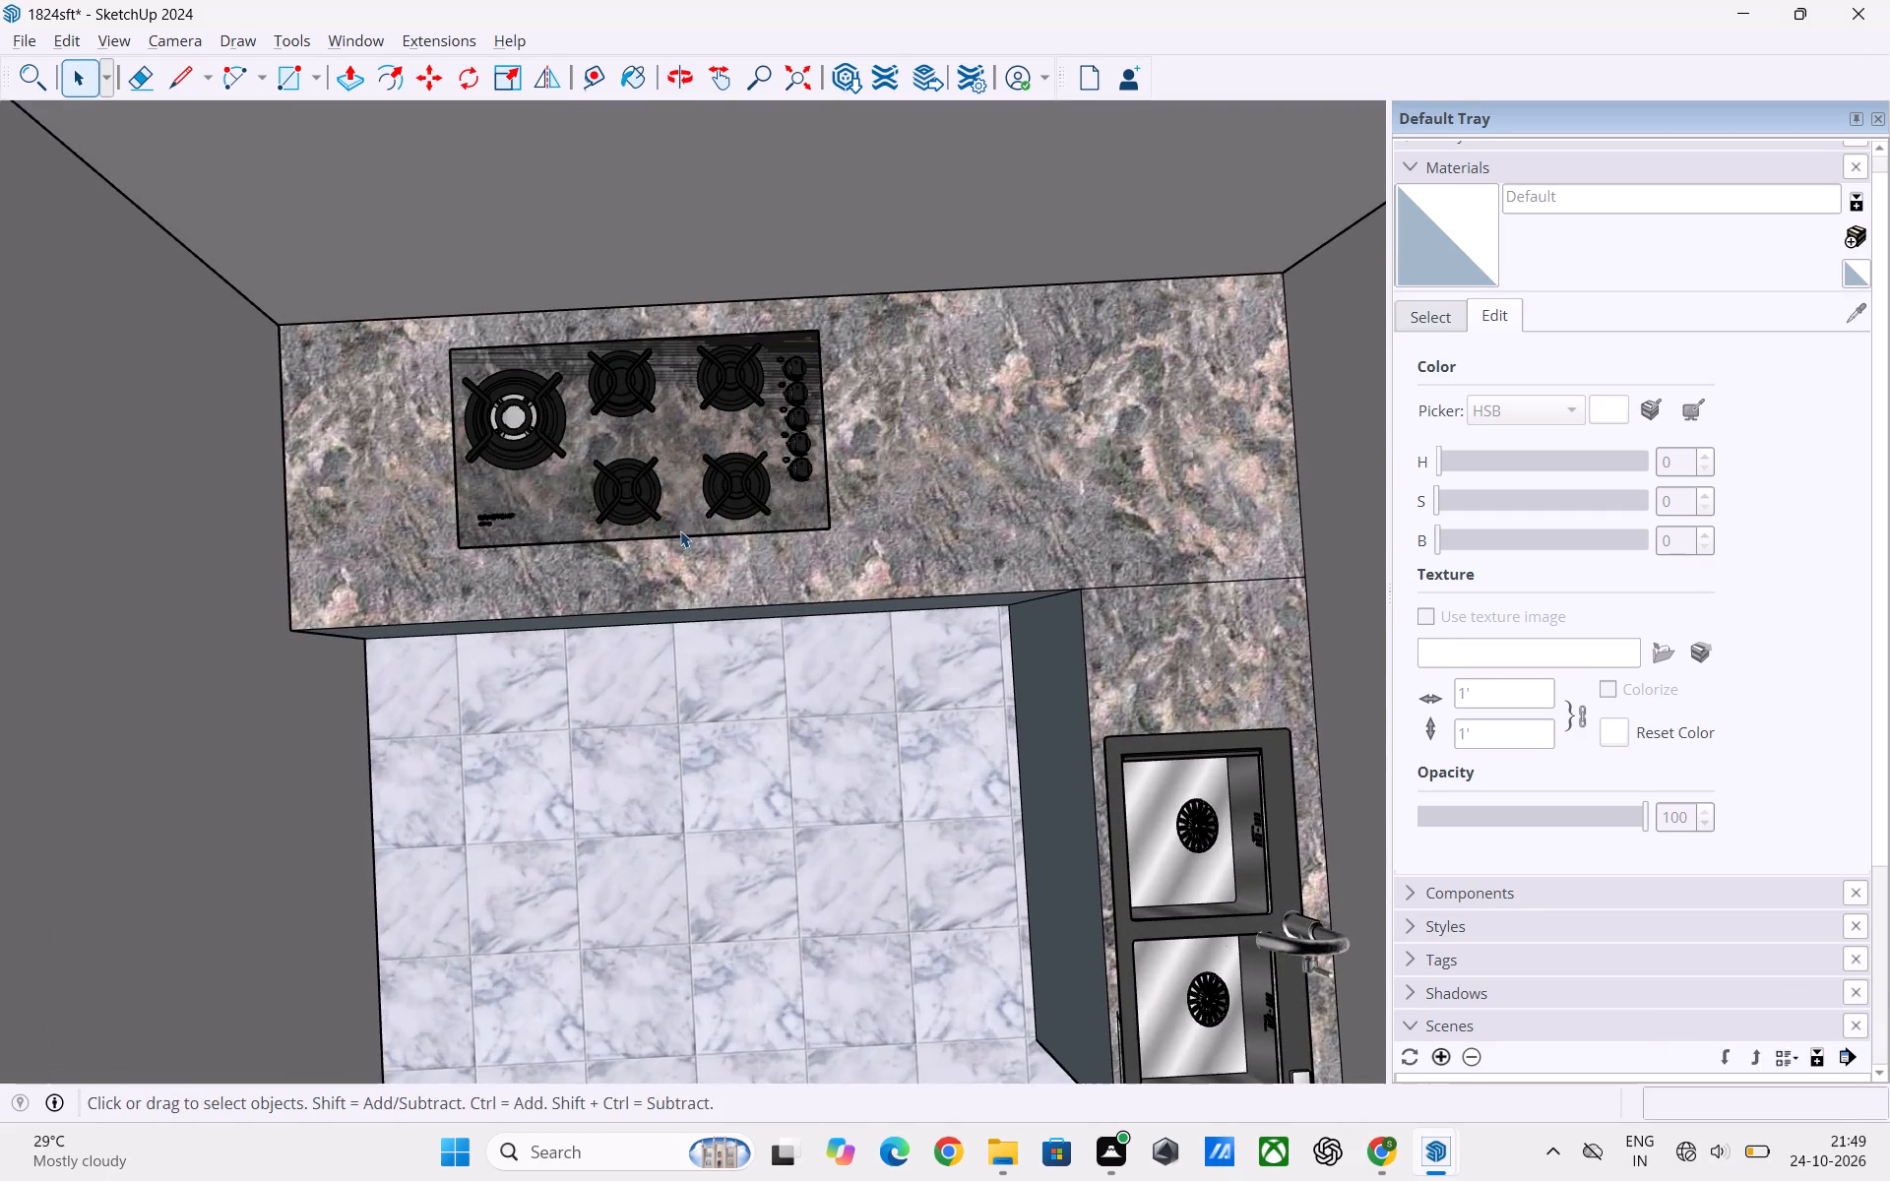
pyautogui.moveTo(688, 514); pyautogui.dragTo(706, 577, button='middle')
pyautogui.scroll(2, 667, 495)
pyautogui.click(667, 494)
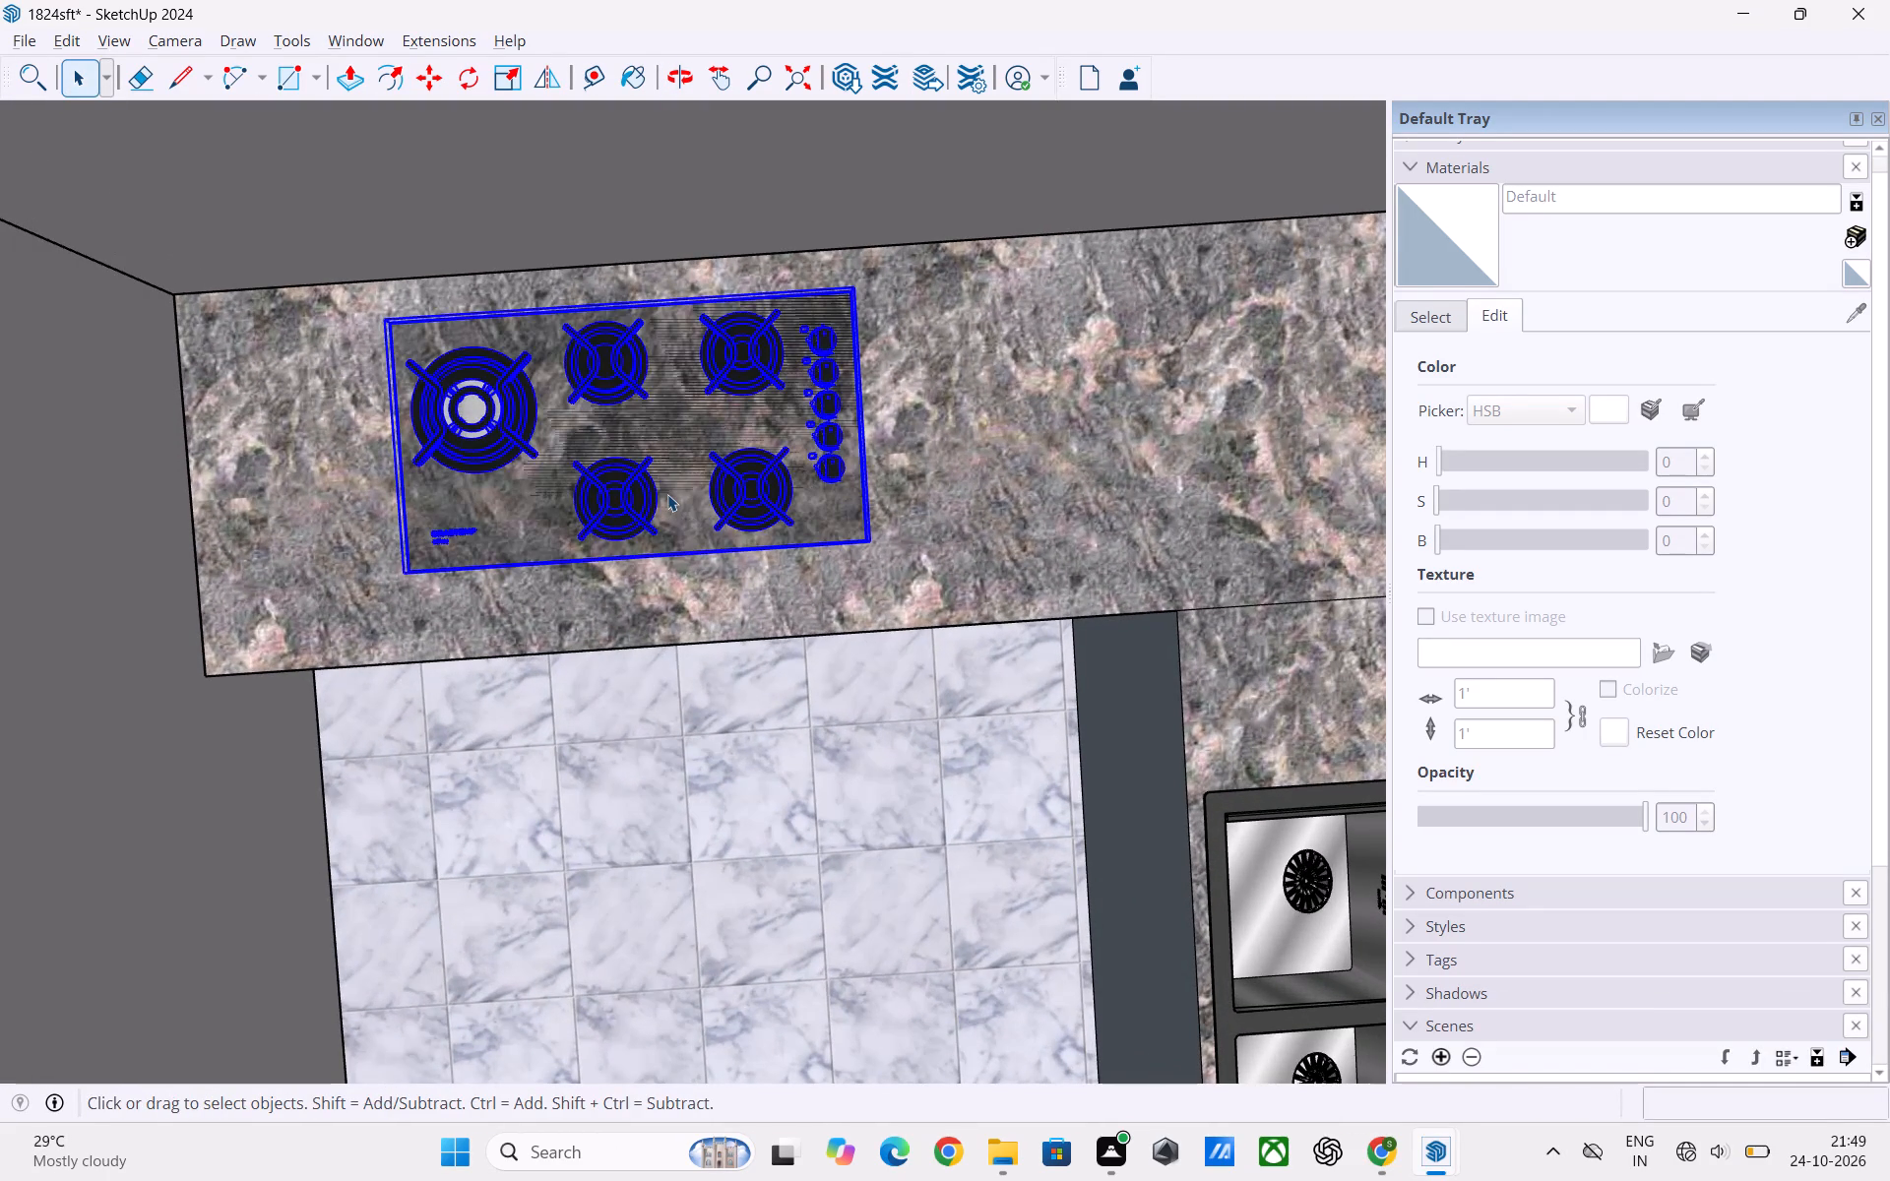
pyautogui.press('m')
pyautogui.click(667, 494)
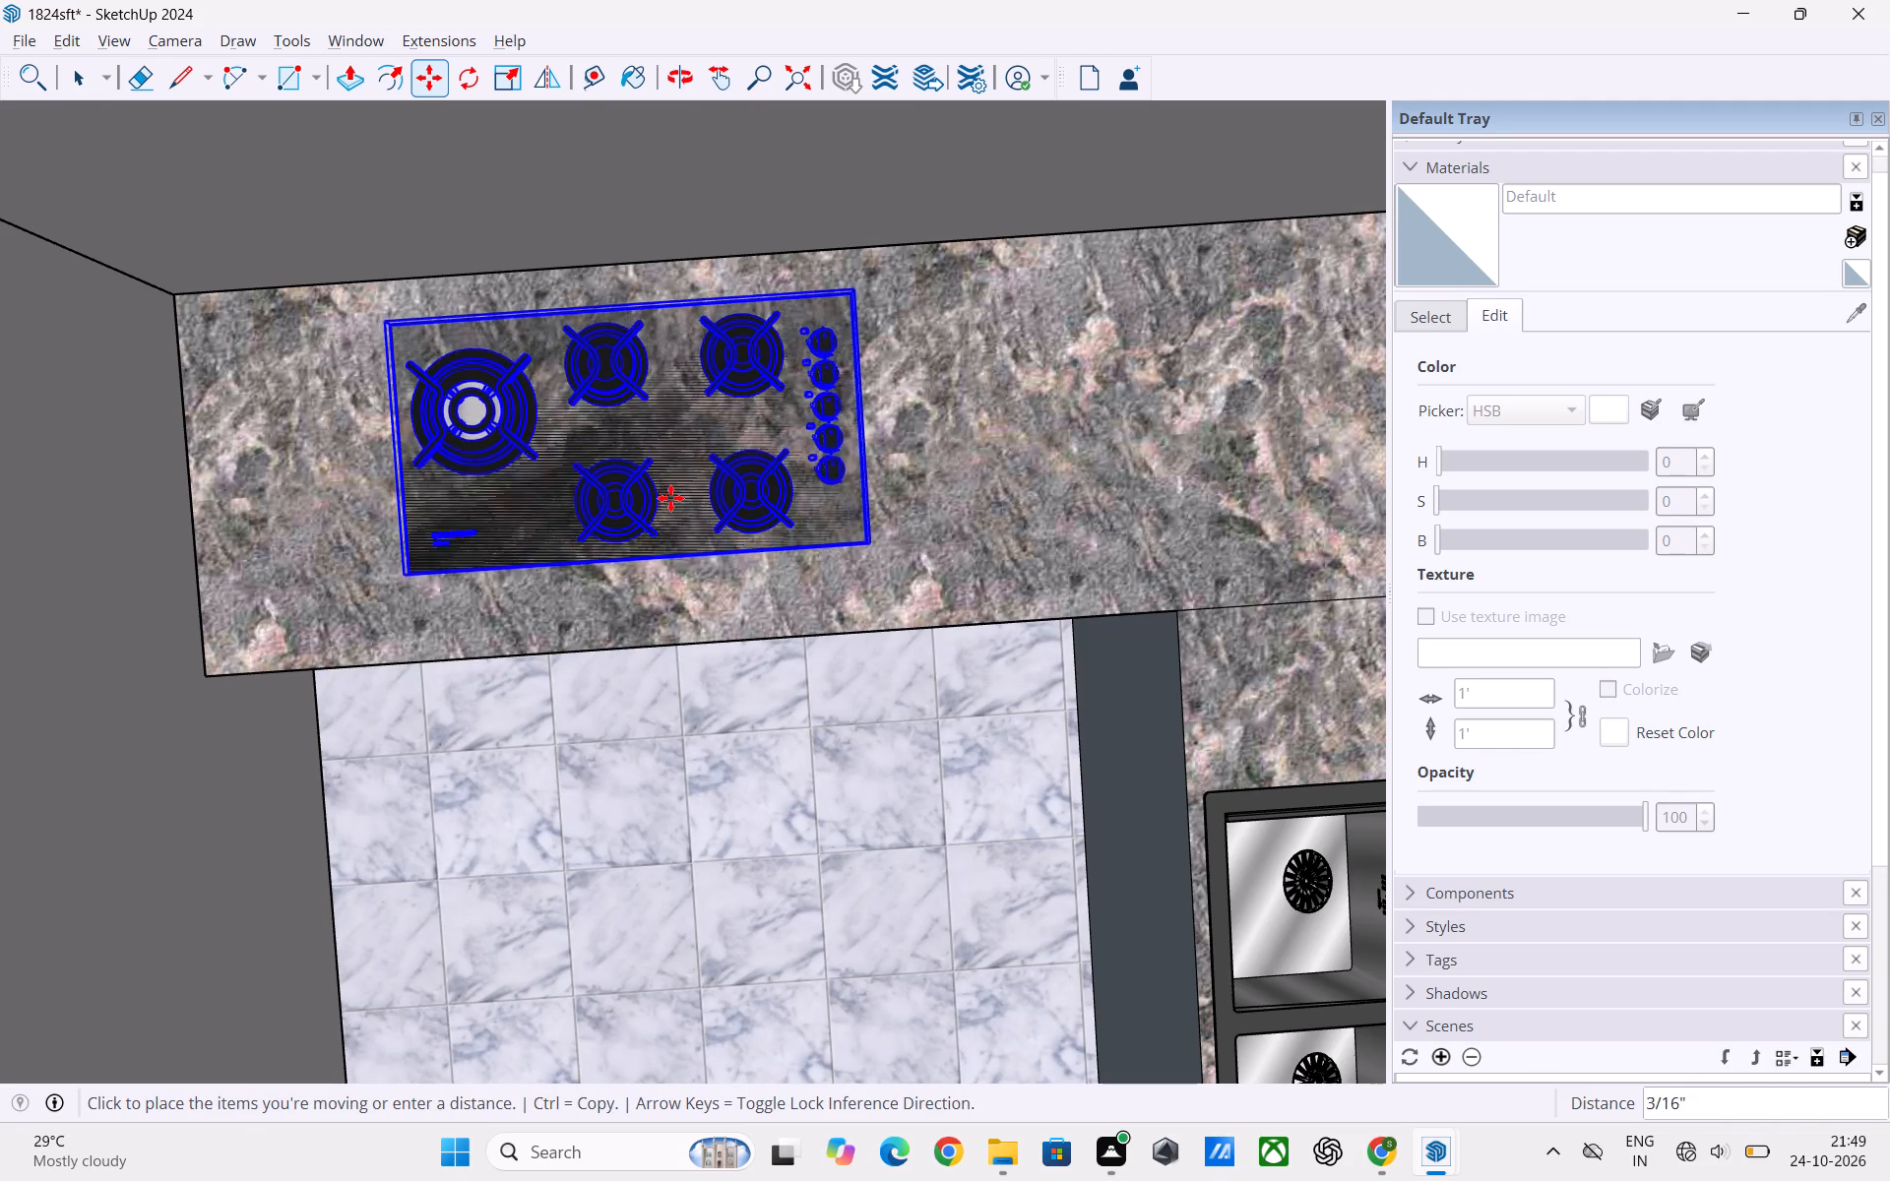
pyautogui.scroll(-2, 655, 498)
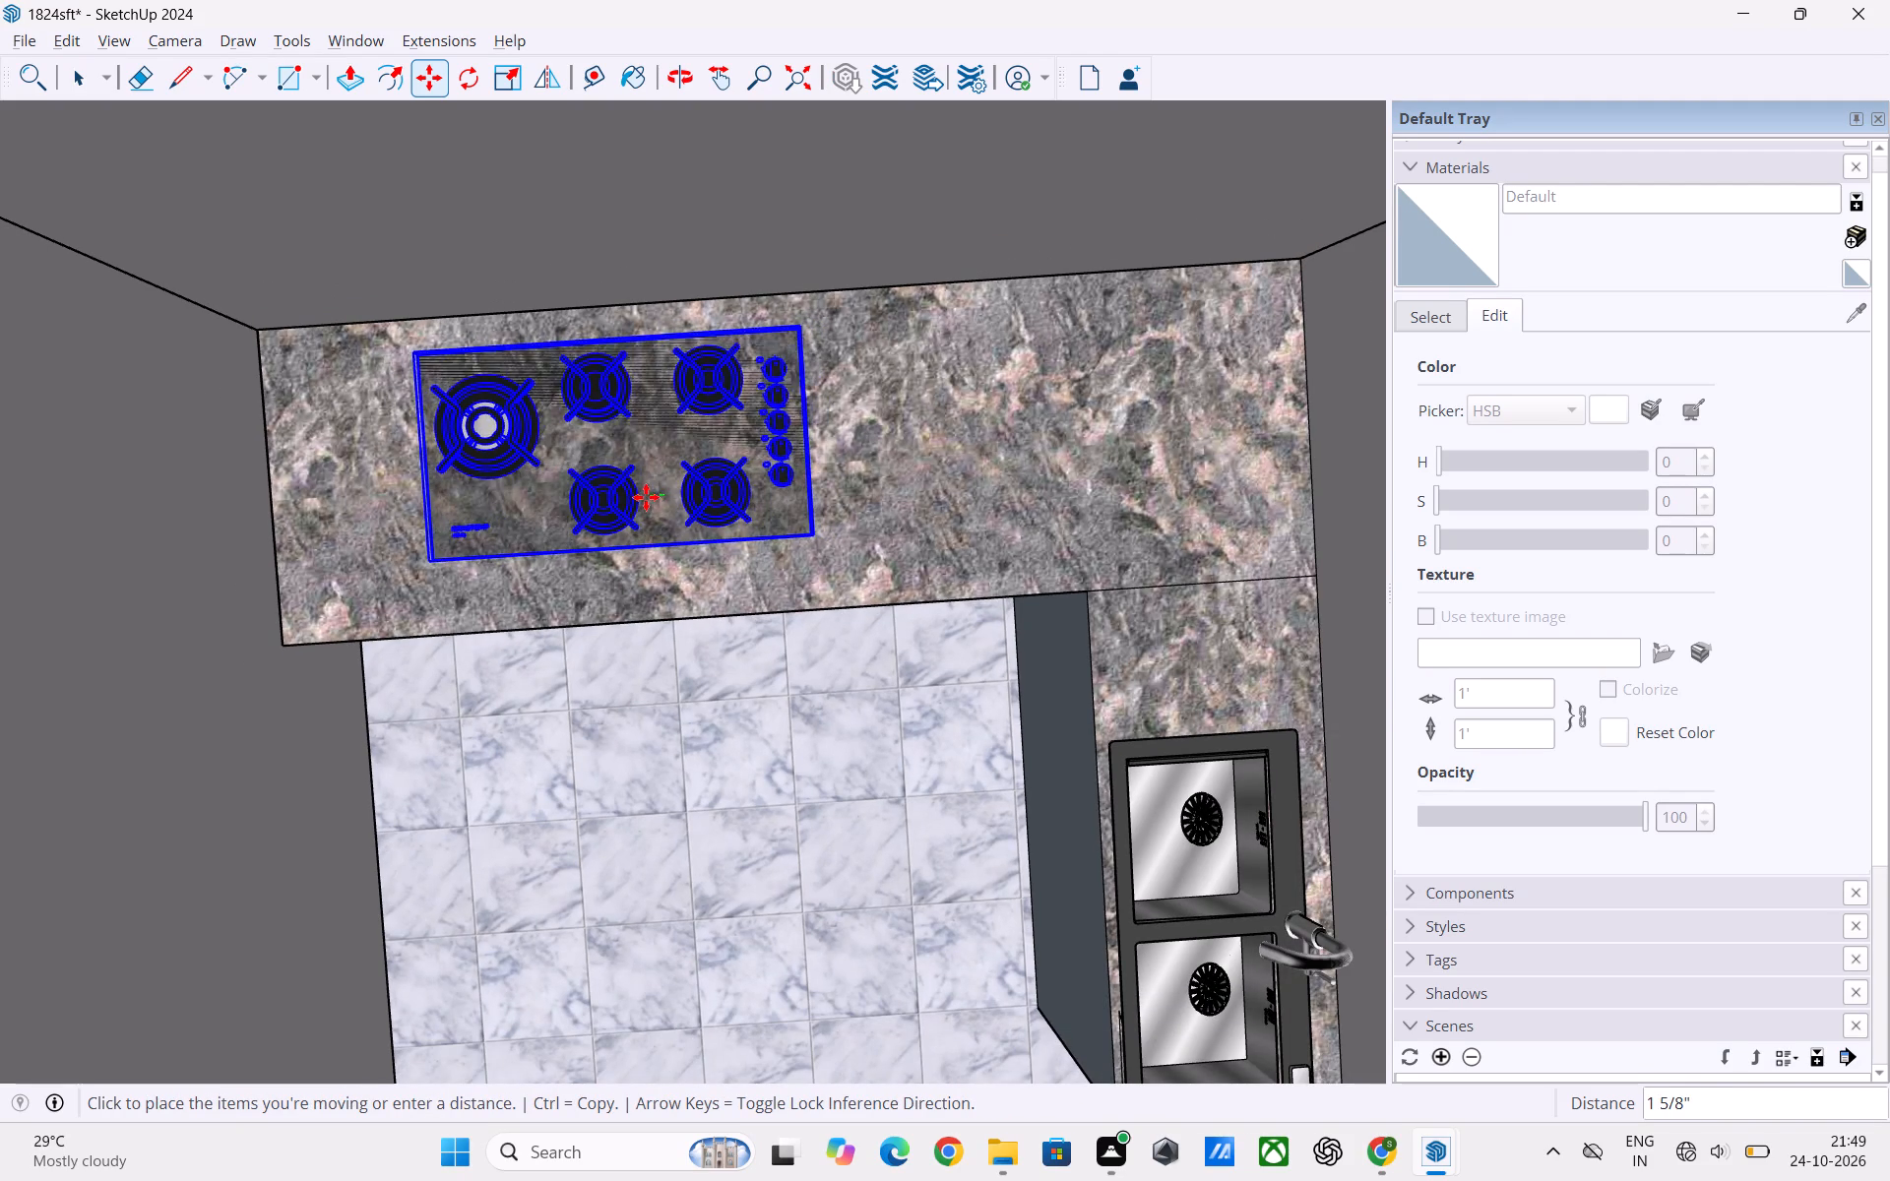
pyautogui.scroll(-5, 670, 503)
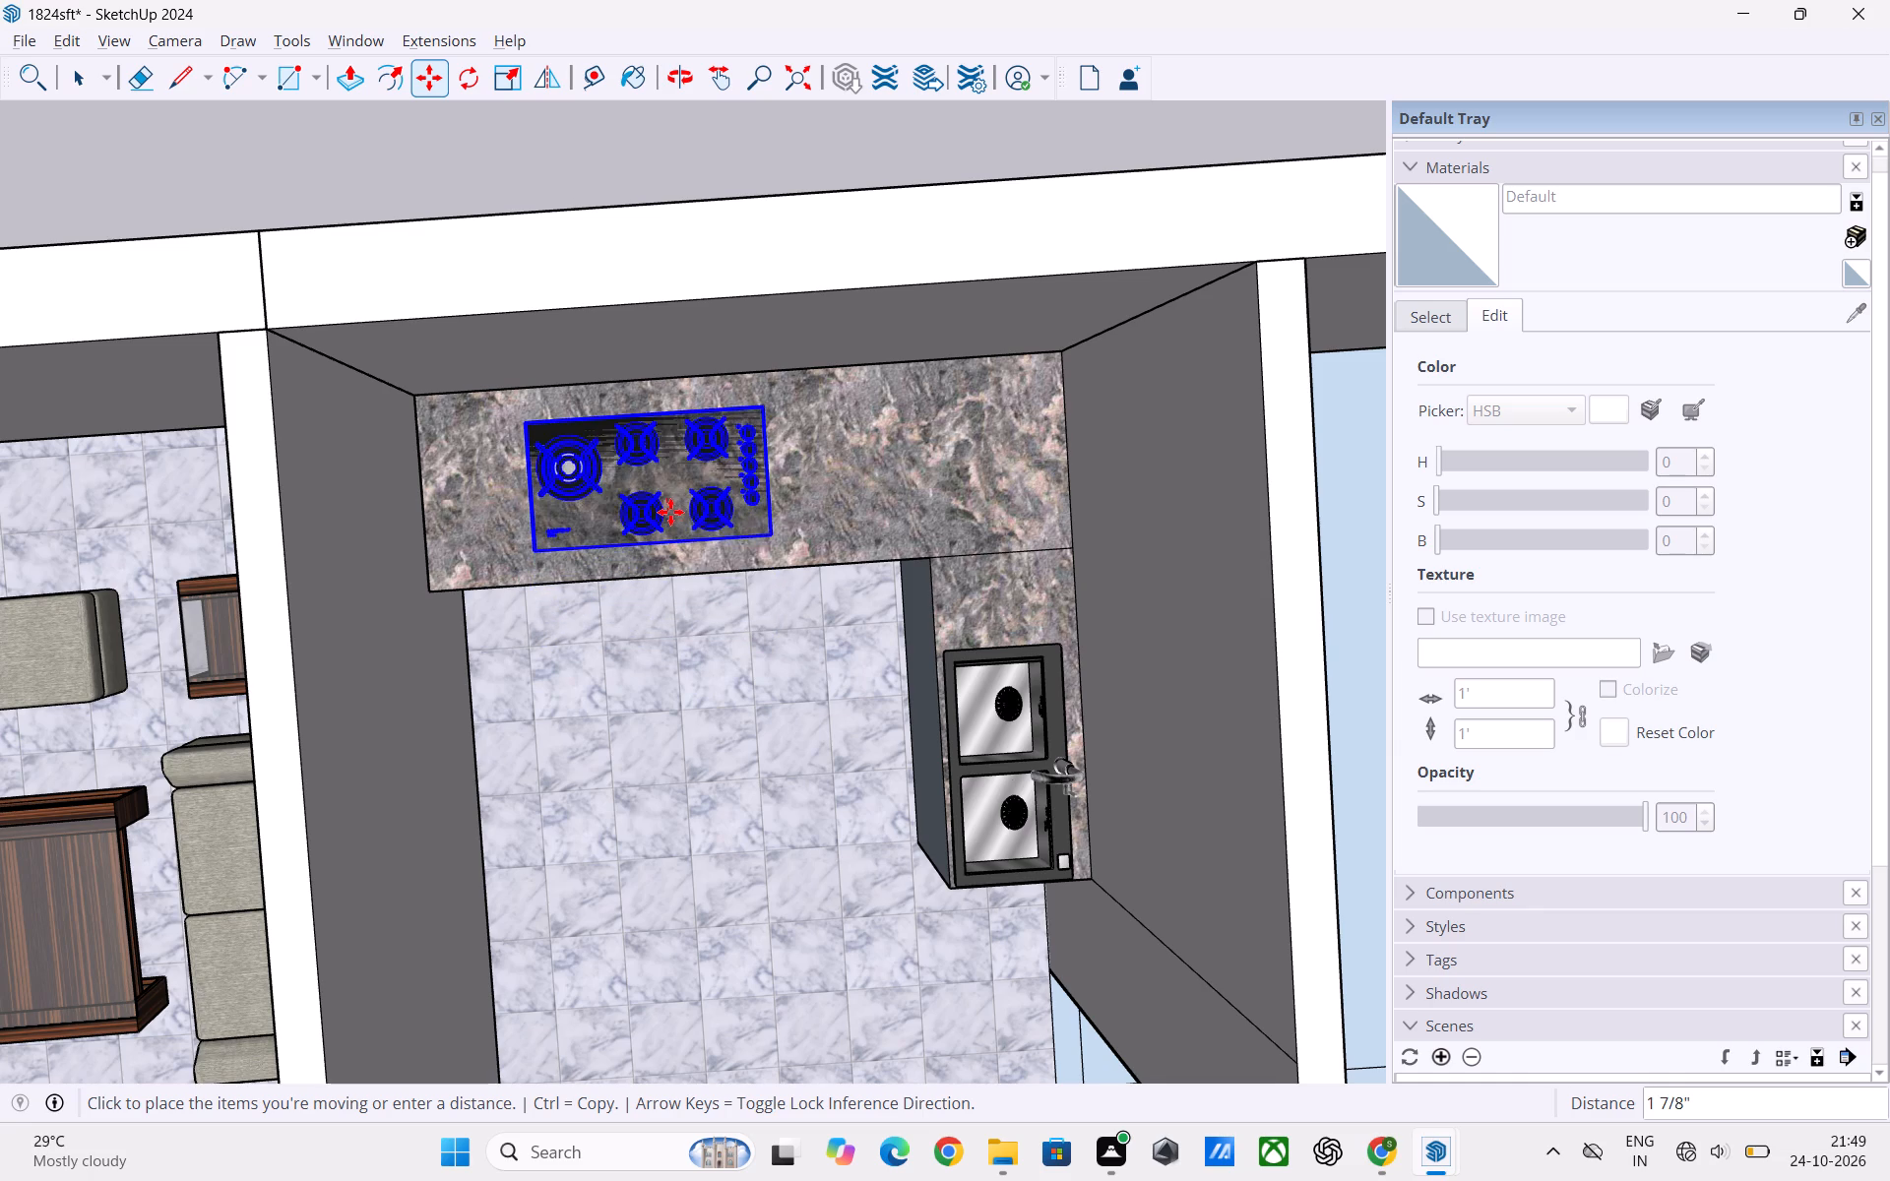
pyautogui.scroll(-5, 670, 511)
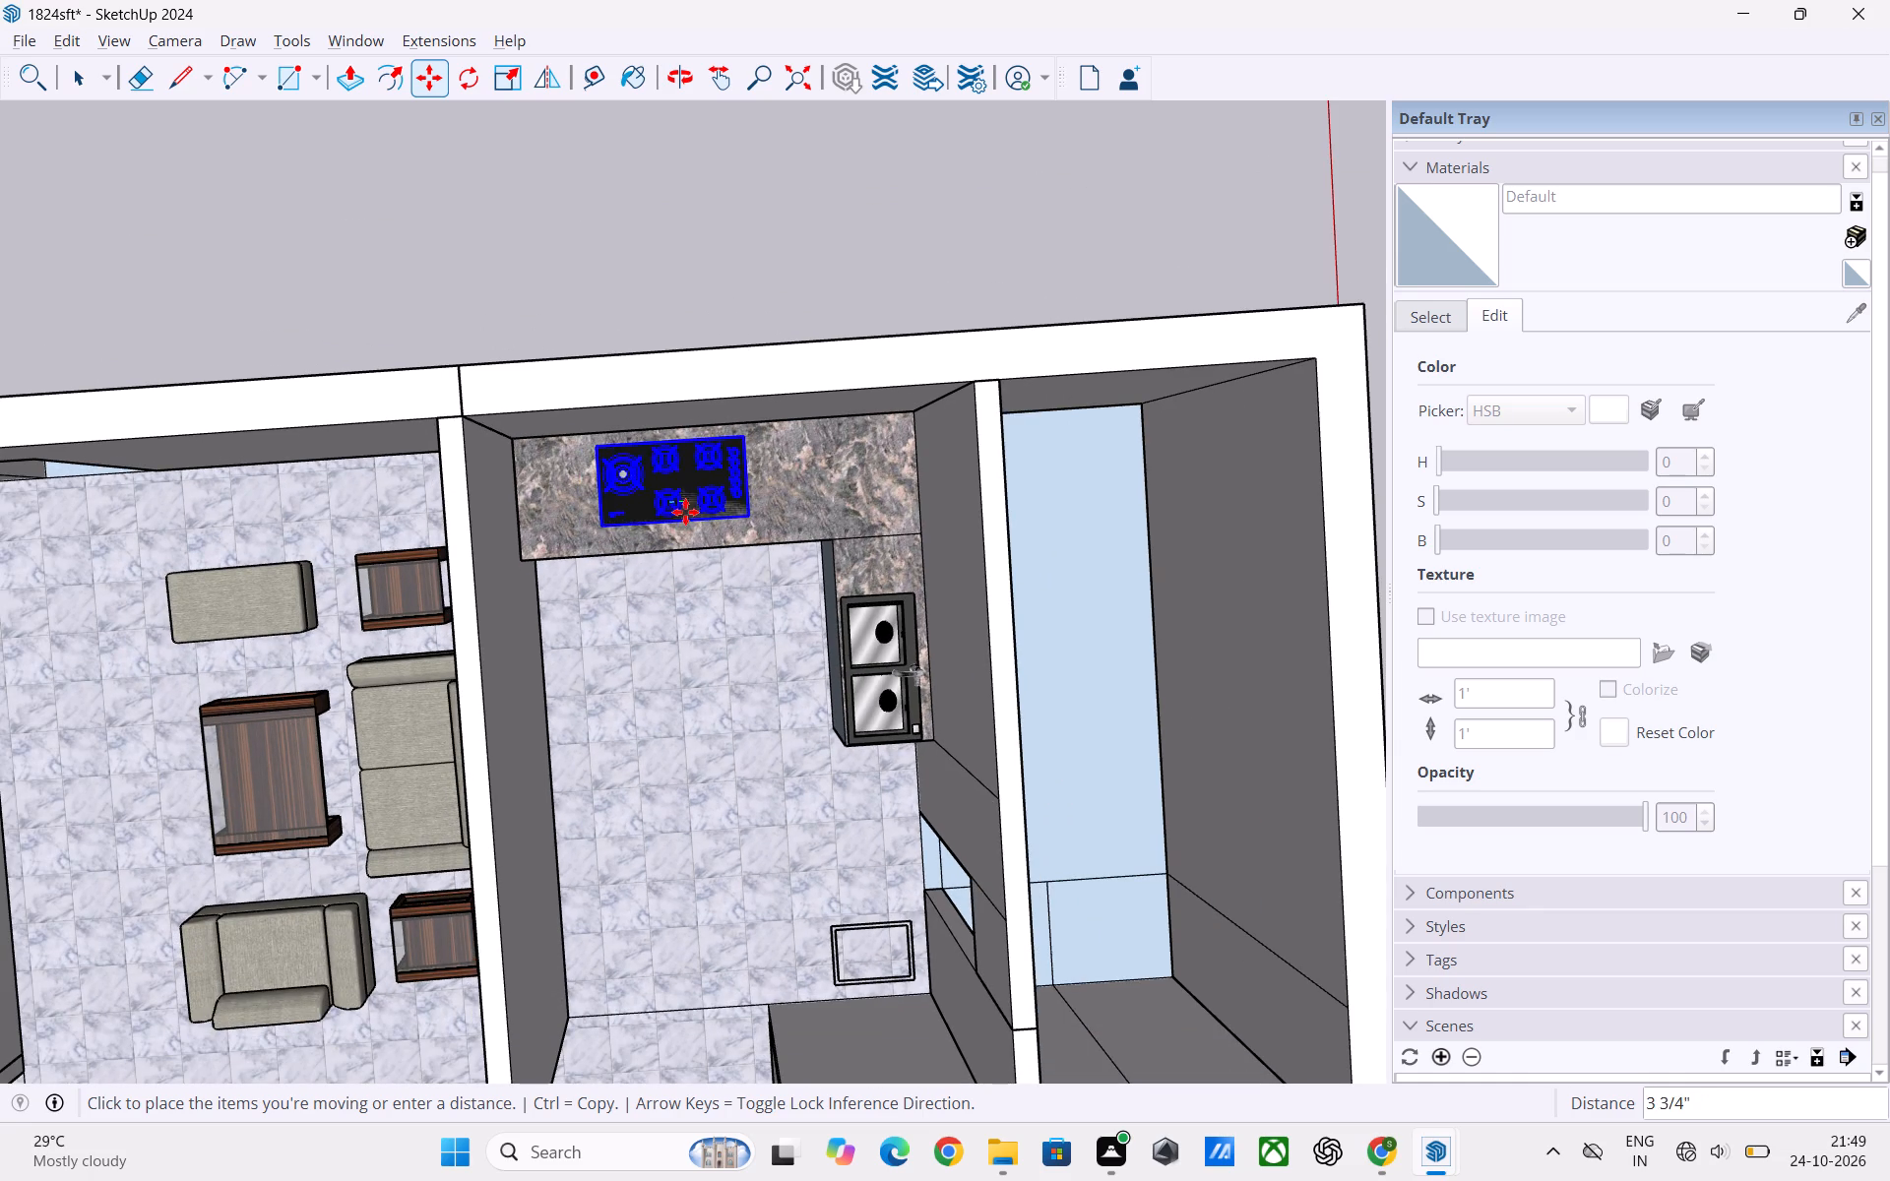
pyautogui.click(683, 519)
pyautogui.press('space')
pyautogui.click(775, 290)
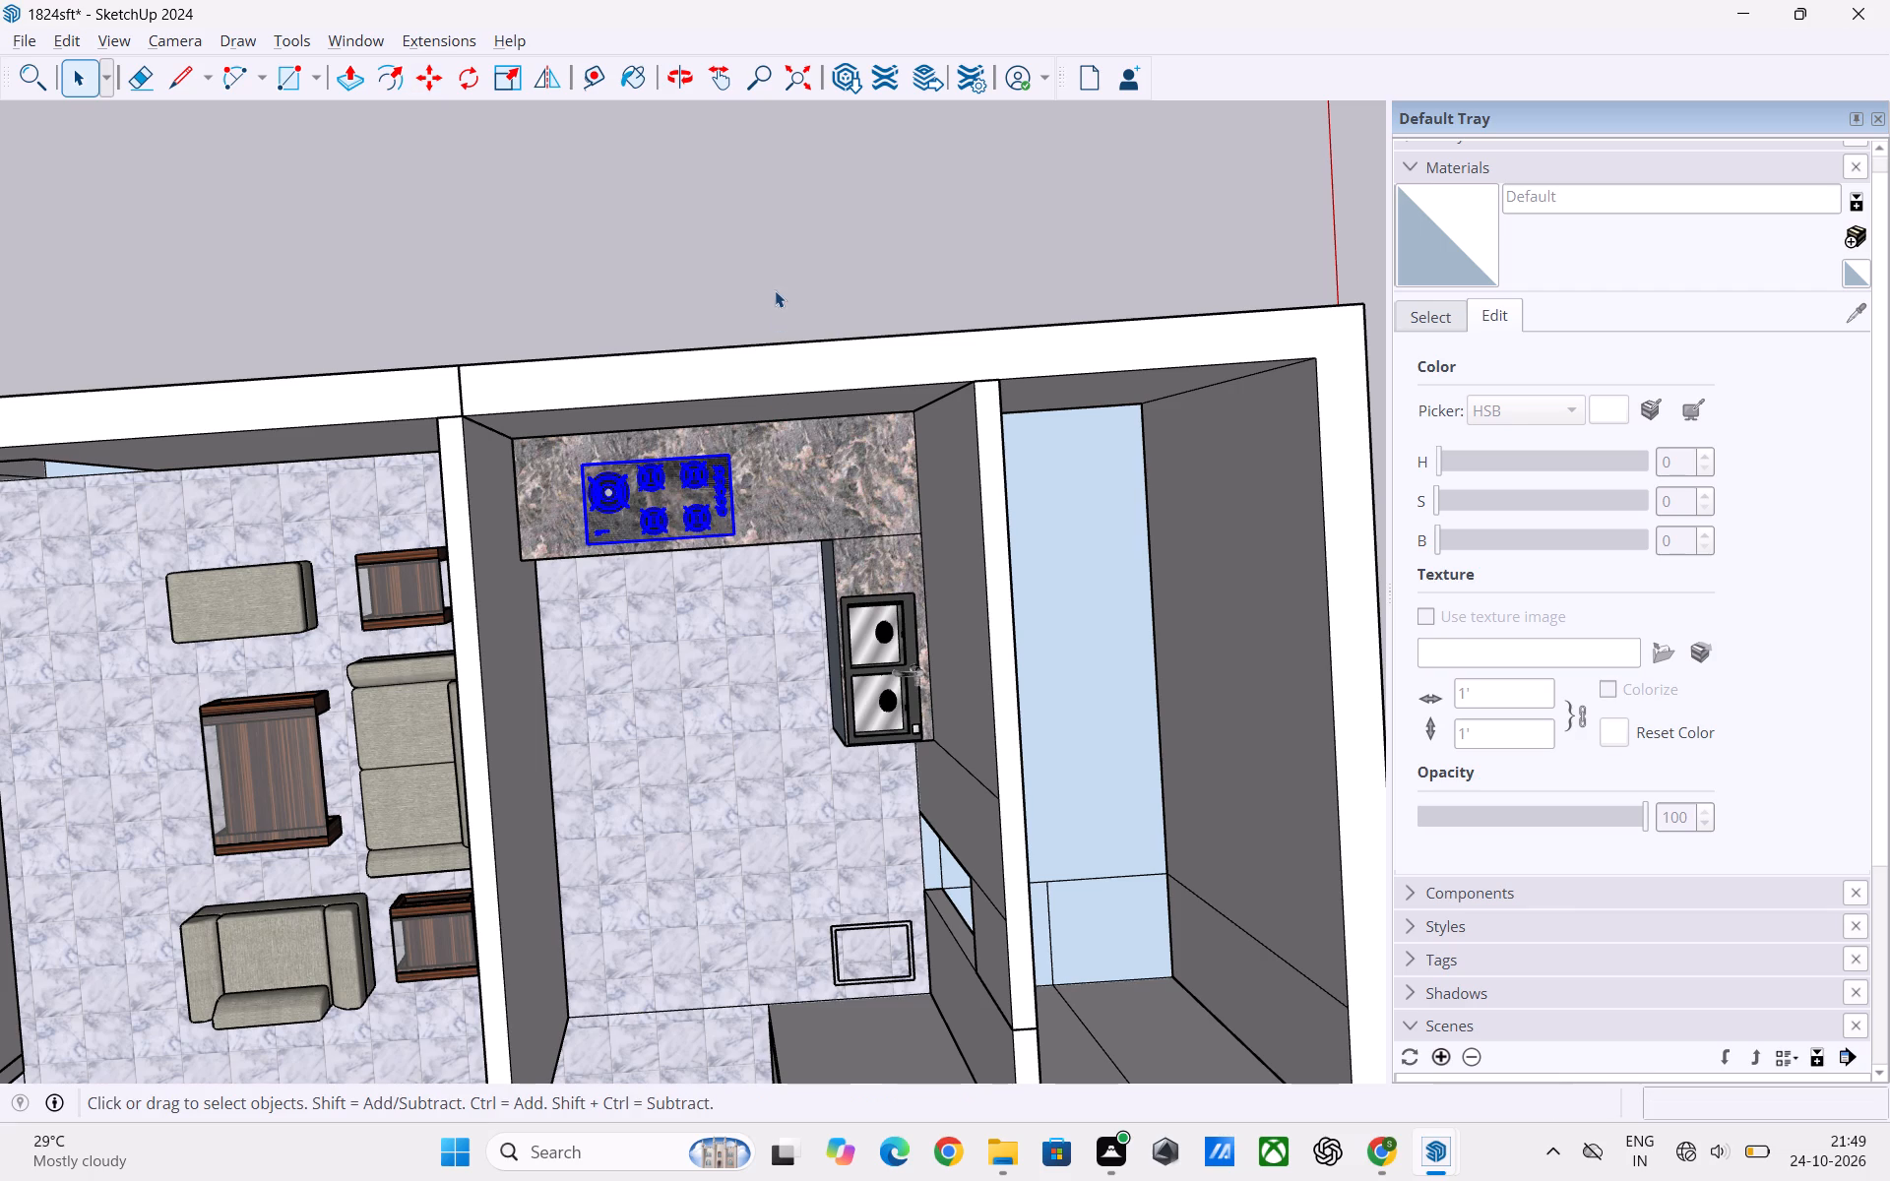
# Examine the kitchen with its hob and sink, then the living room doorway and the other rooms of the apartment.
pyautogui.scroll(-3, 810, 509)
pyautogui.moveTo(770, 577); pyautogui.dragTo(780, 453, button='middle')
pyautogui.scroll(4, 760, 522)
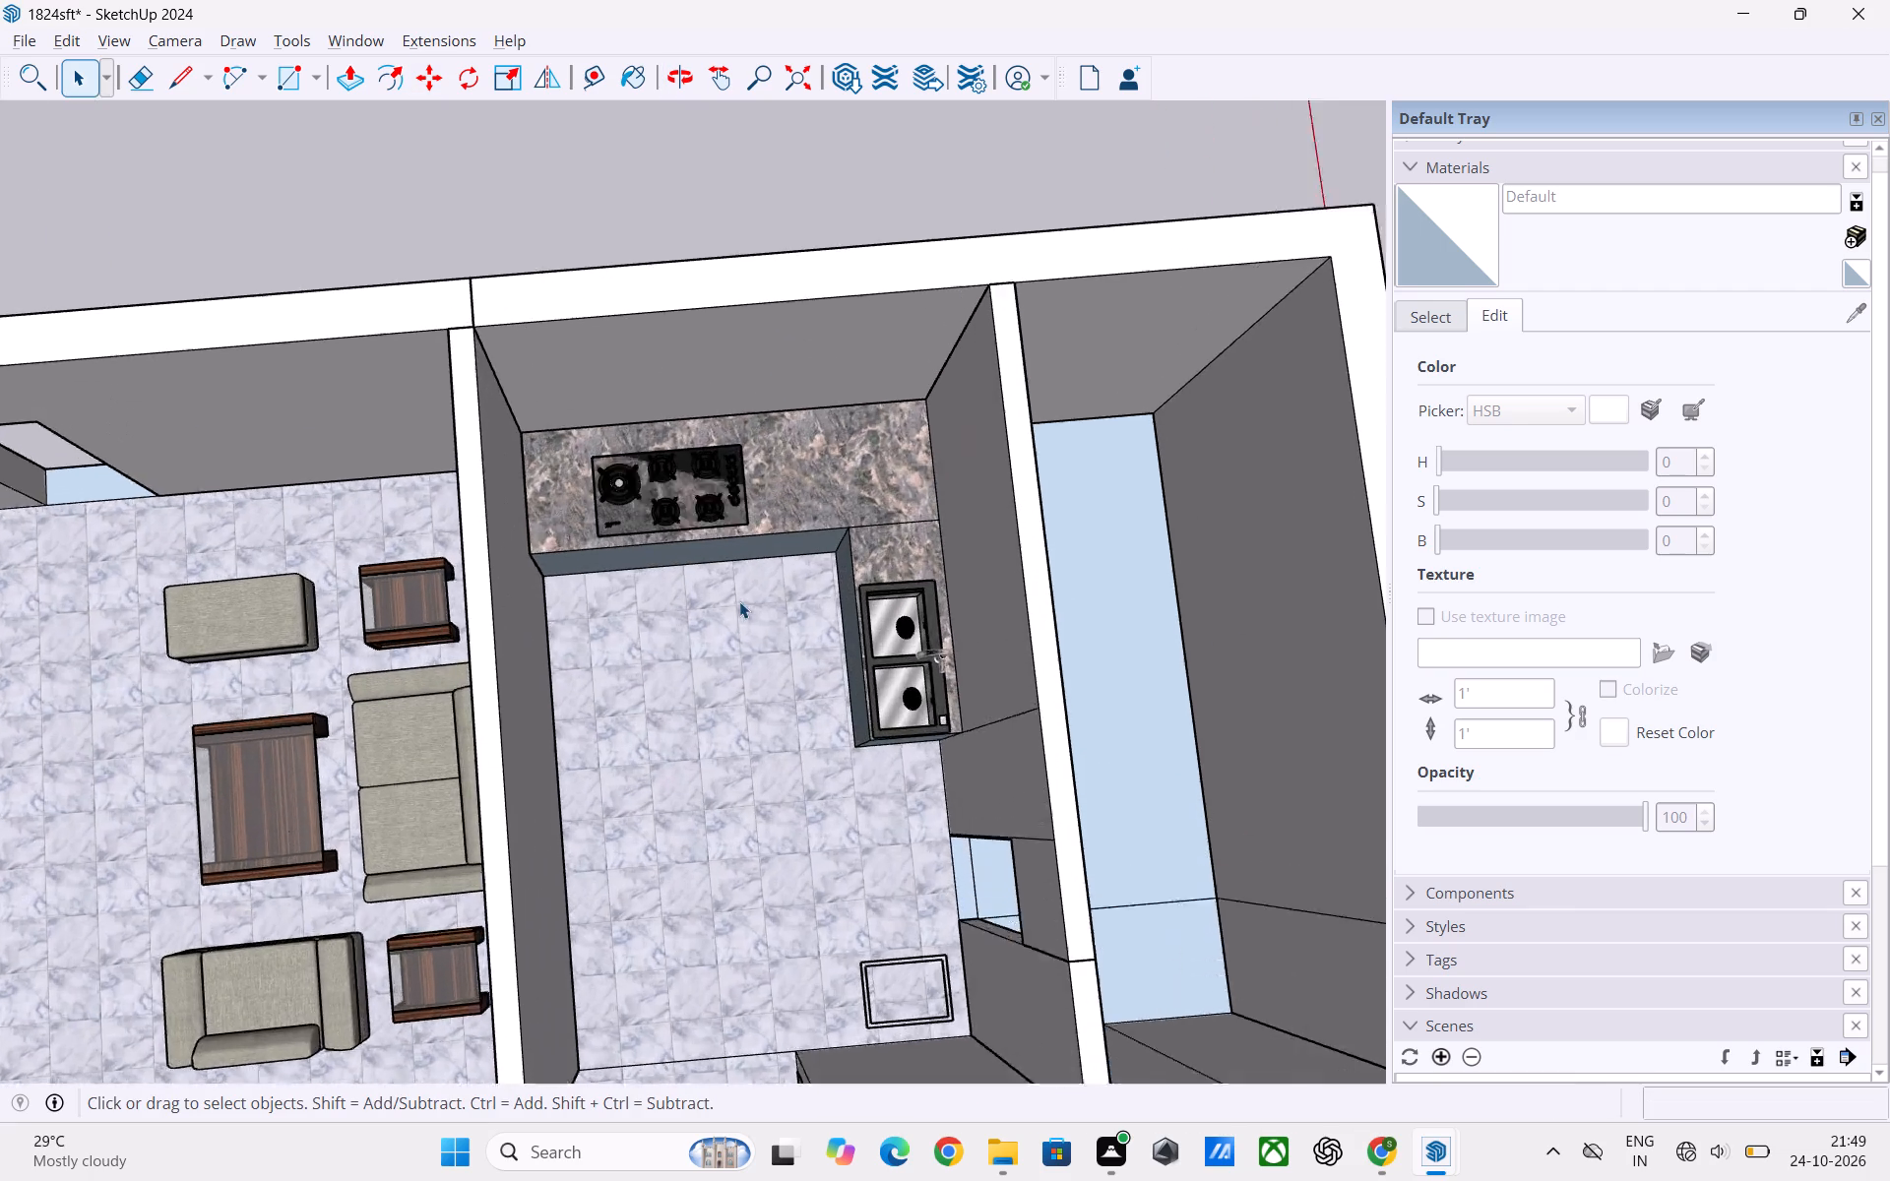
pyautogui.scroll(2, 739, 601)
pyautogui.moveTo(723, 607); pyautogui.dragTo(729, 465, button='middle')
pyautogui.scroll(3, 728, 538)
pyautogui.scroll(-10, 835, 583)
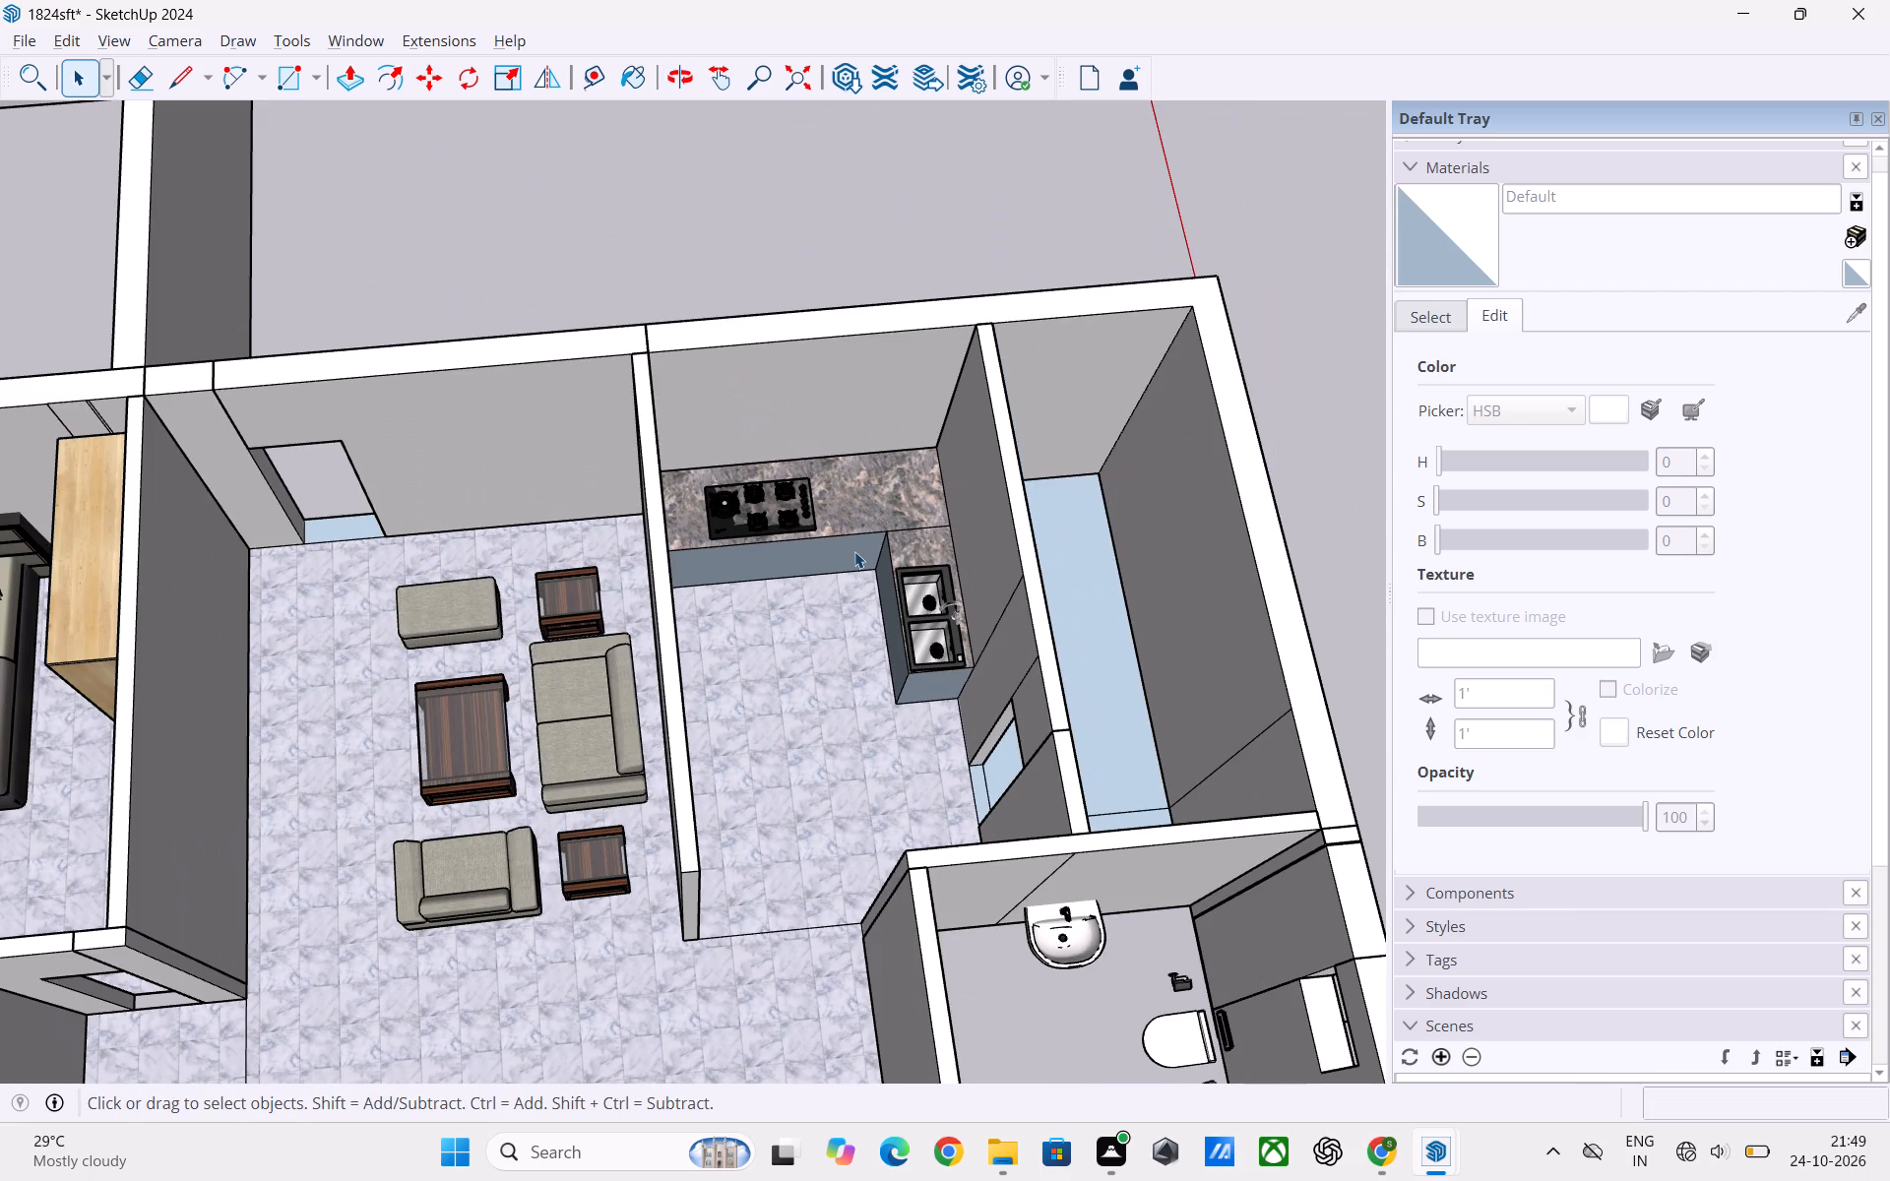
pyautogui.scroll(-6, 854, 551)
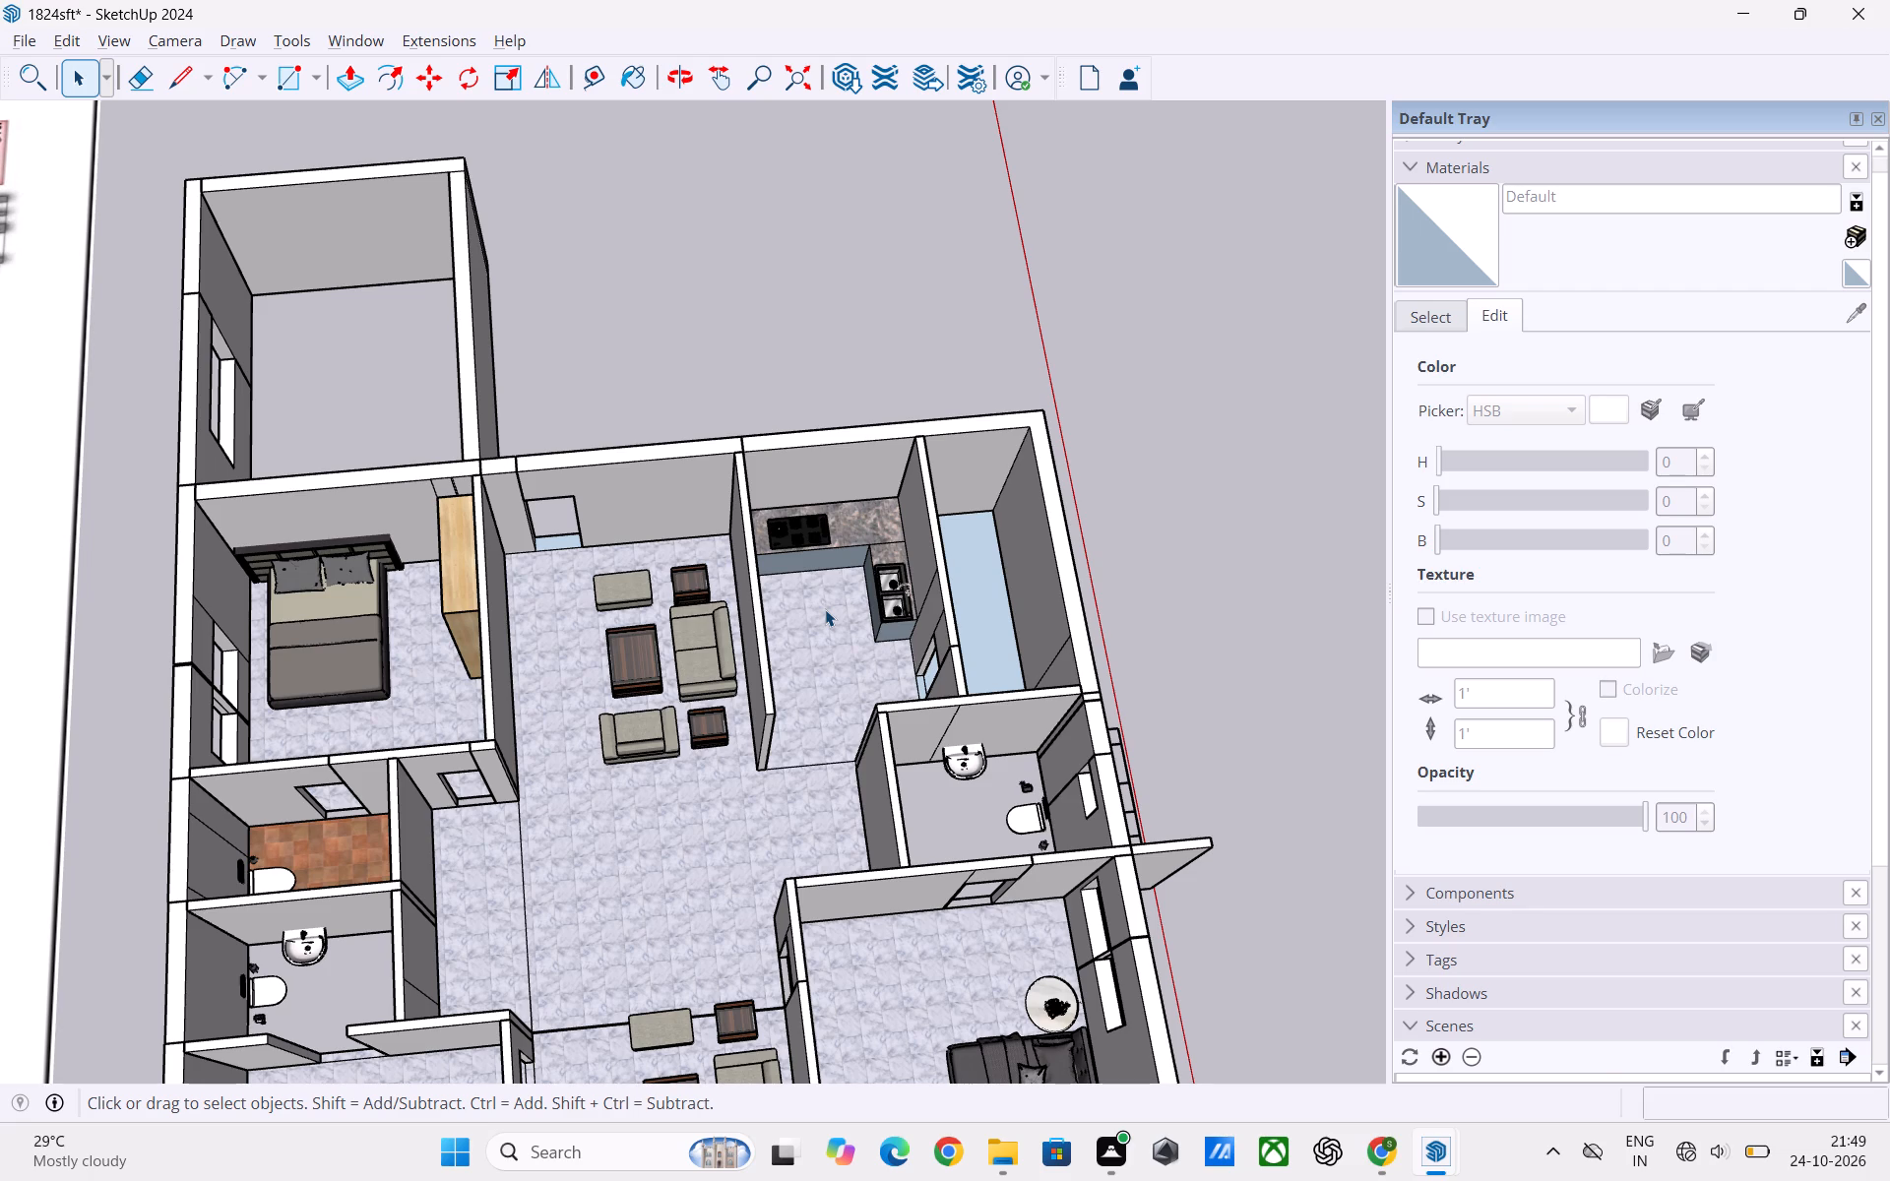
pyautogui.scroll(-5, 838, 472)
pyautogui.scroll(2, 501, 649)
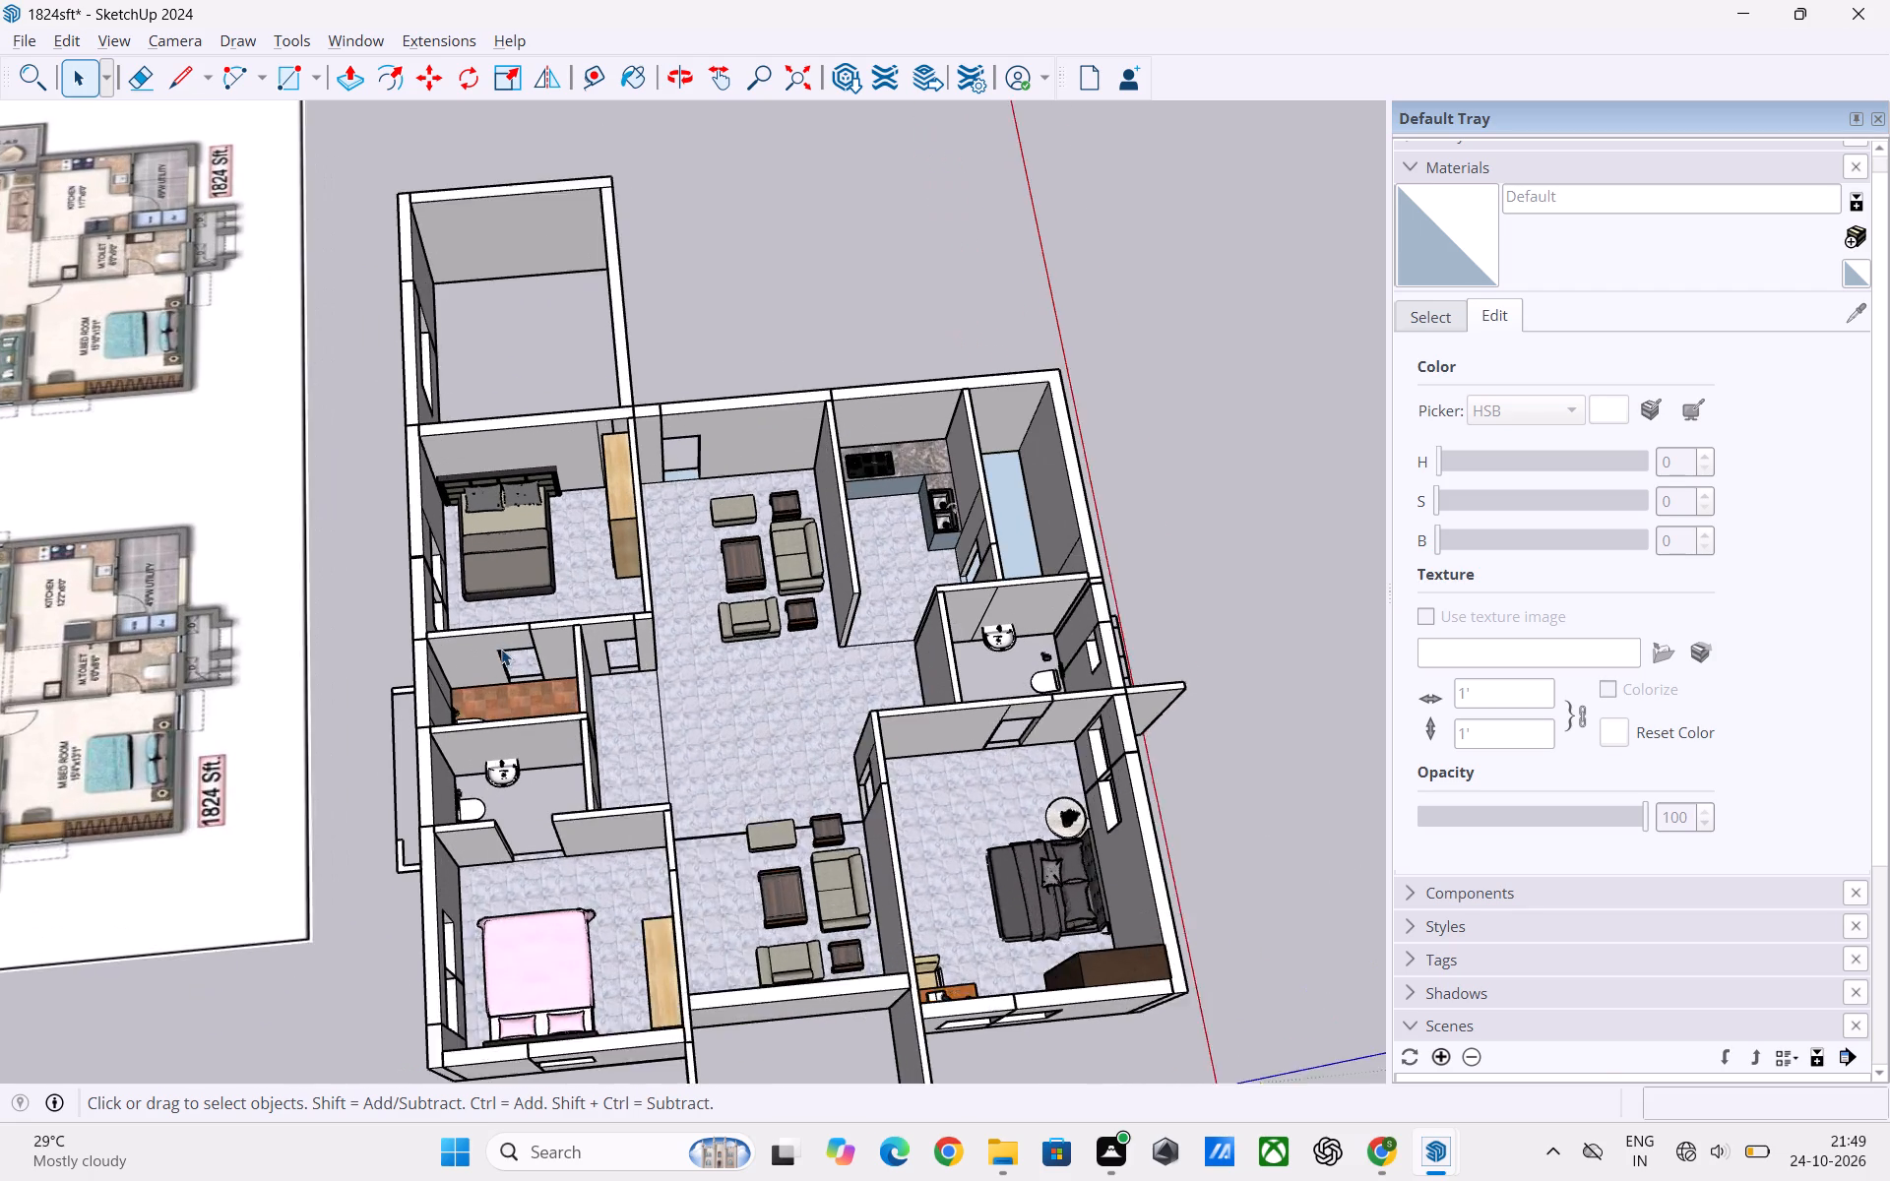
pyautogui.scroll(1, 501, 649)
pyautogui.scroll(3, 582, 633)
pyautogui.scroll(-3, 663, 590)
pyautogui.moveTo(658, 573); pyautogui.dragTo(638, 445, button='middle')
pyautogui.scroll(5, 712, 458)
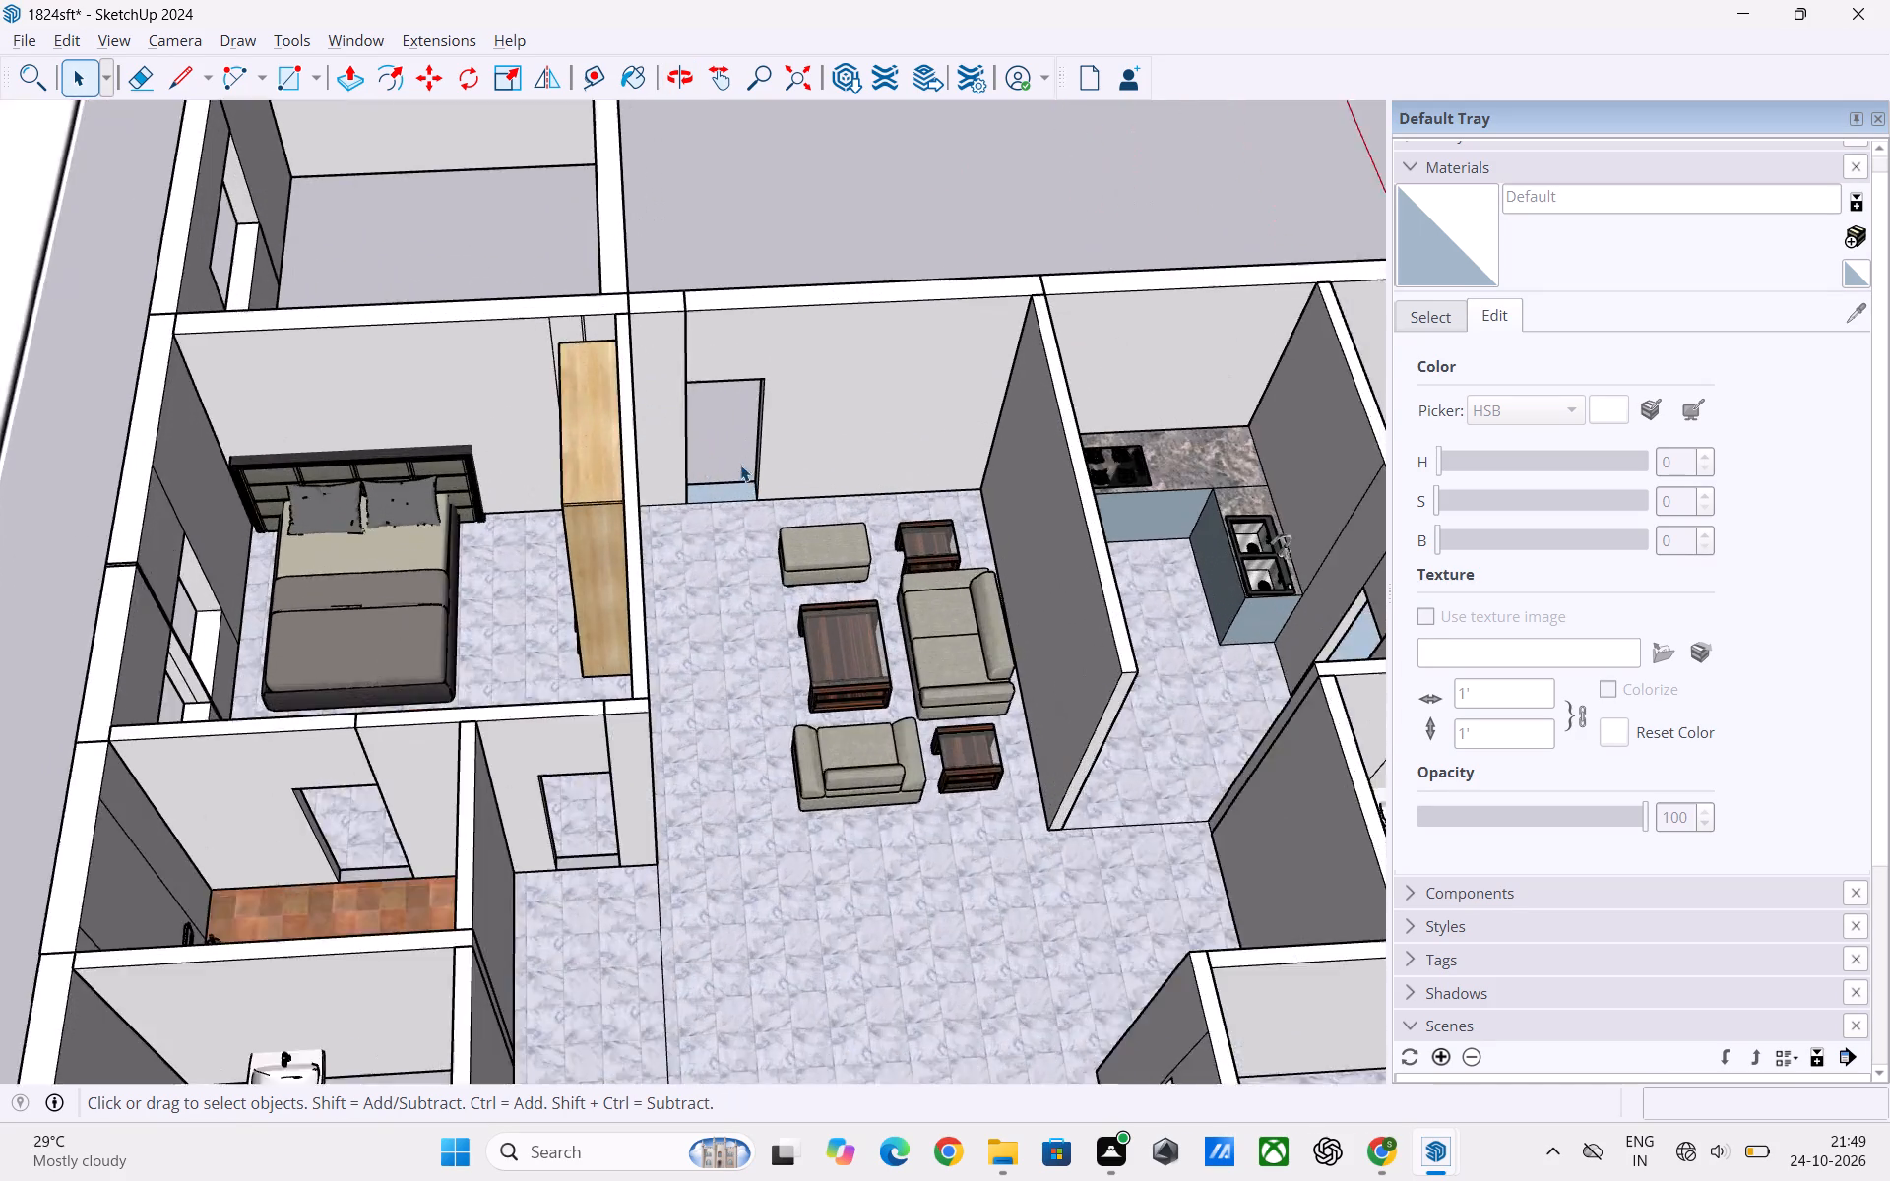
pyautogui.scroll(5, 740, 465)
pyautogui.moveTo(743, 477); pyautogui.dragTo(676, 542, button='middle')
pyautogui.scroll(5, 731, 508)
pyautogui.moveTo(744, 481); pyautogui.dragTo(746, 342, button='middle')
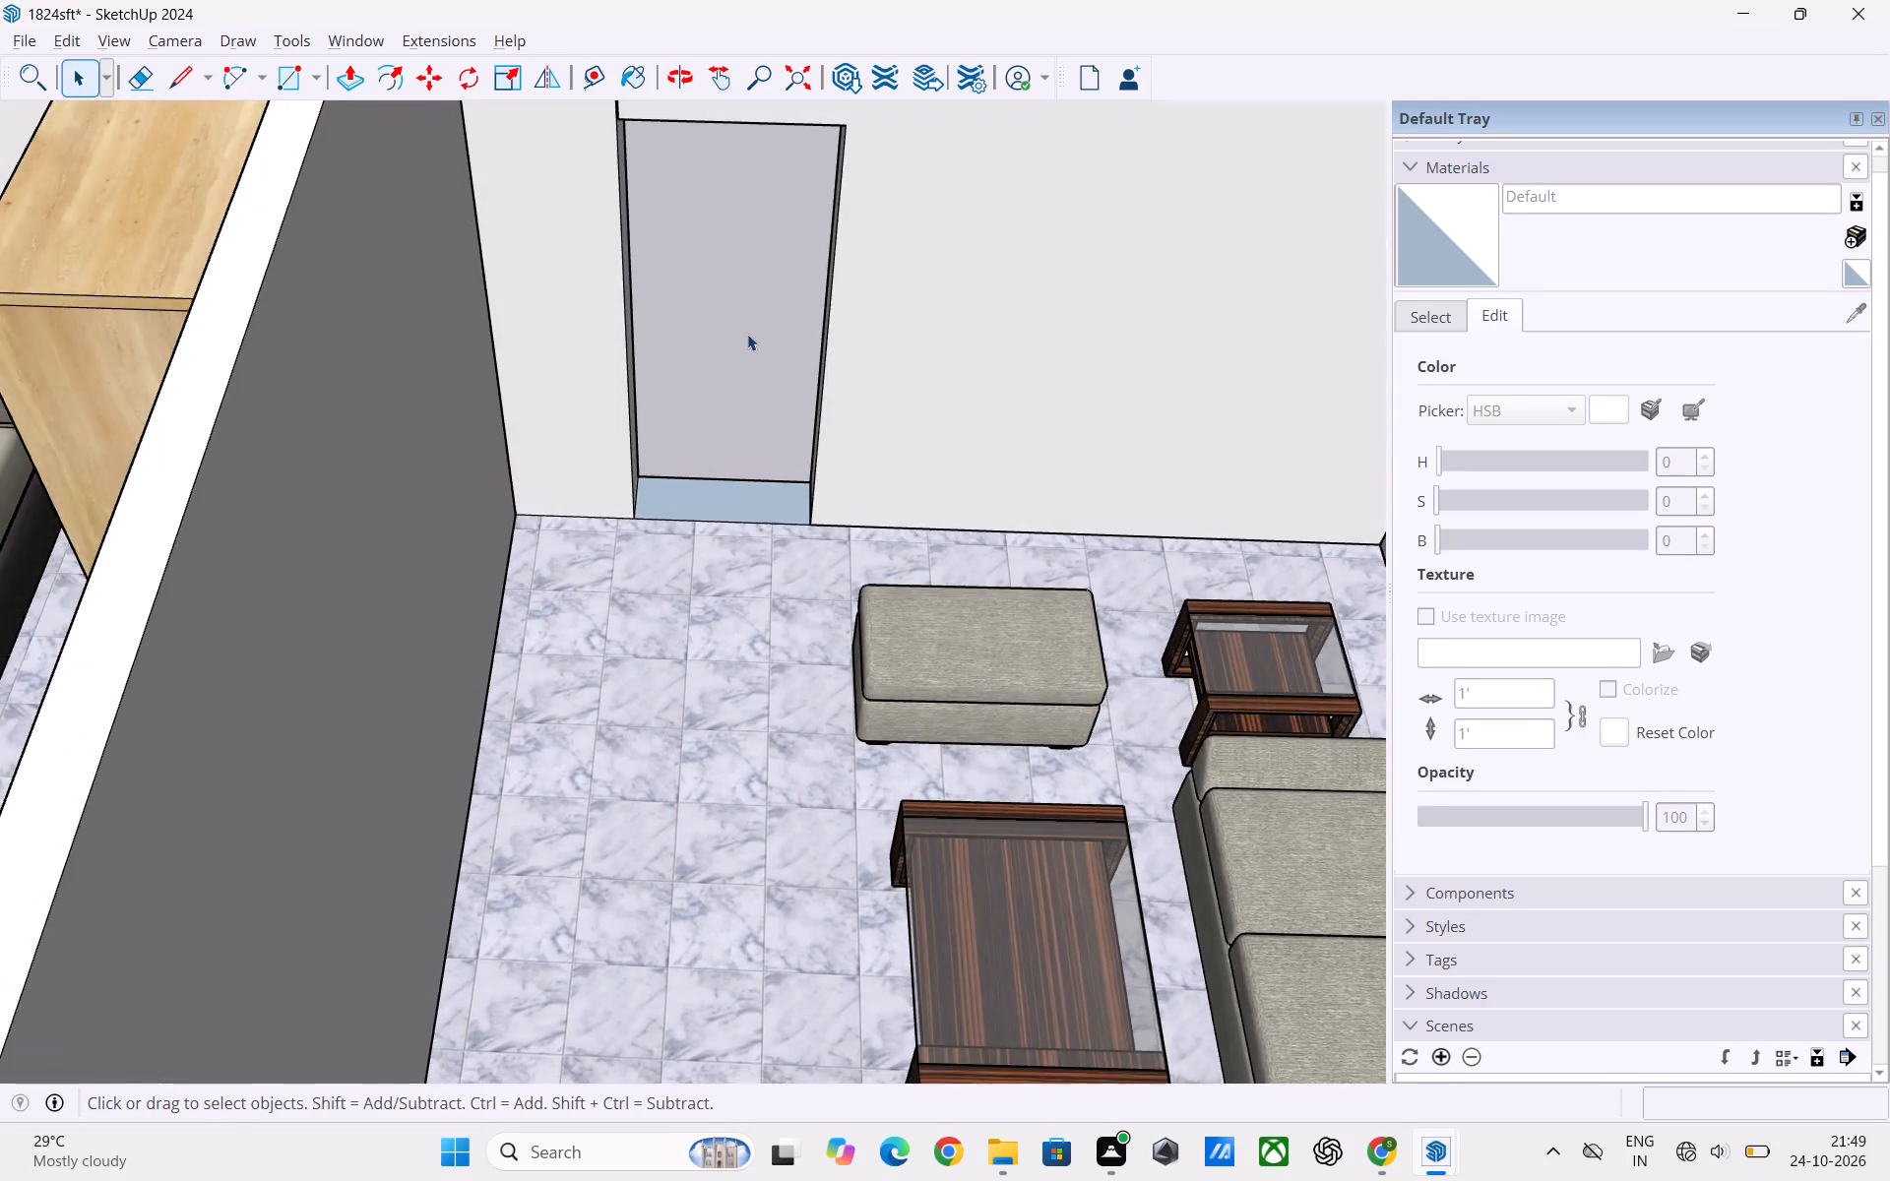
pyautogui.scroll(3, 771, 384)
pyautogui.scroll(-17, 796, 411)
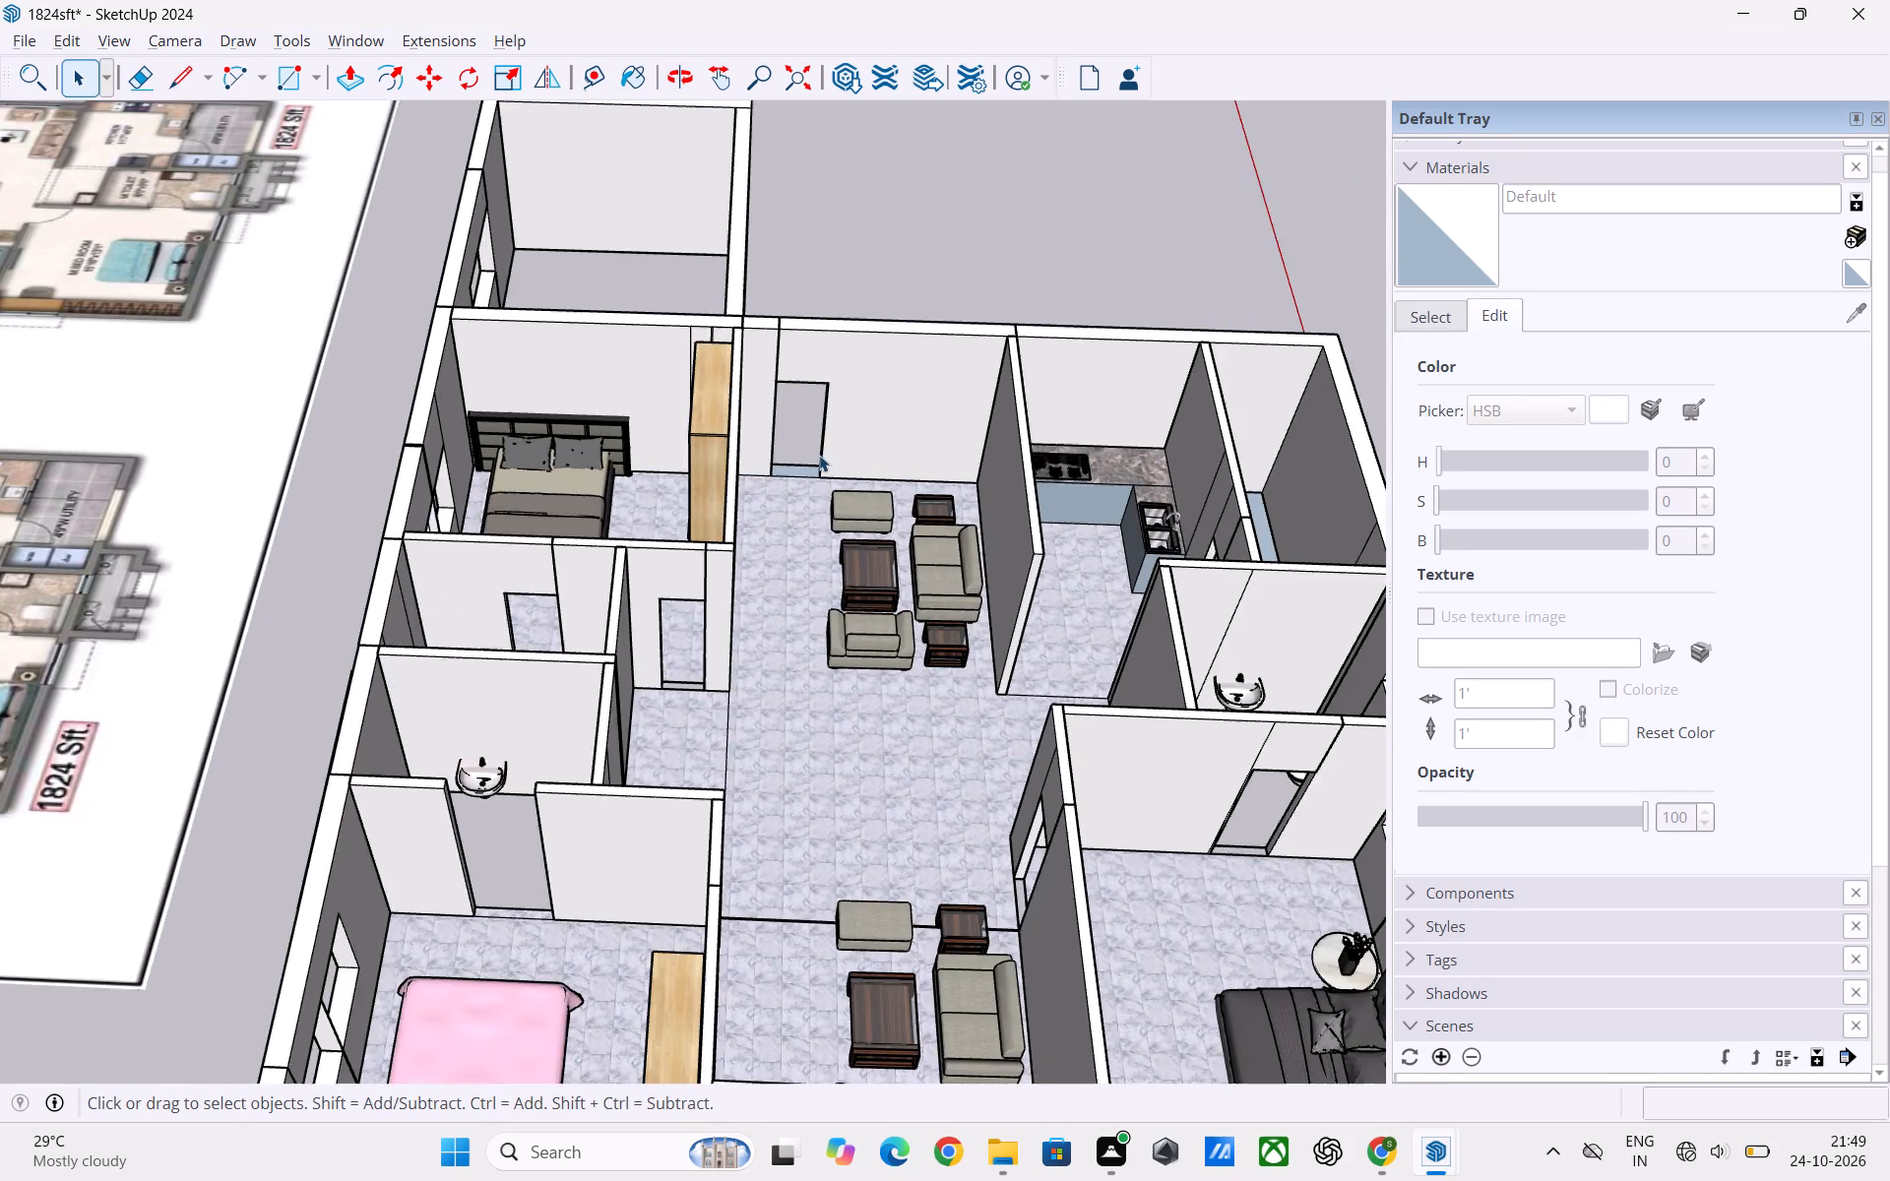
pyautogui.scroll(-7, 819, 455)
pyautogui.moveTo(719, 584); pyautogui.dragTo(719, 769, button='middle')
pyautogui.scroll(-1, 719, 636)
pyautogui.scroll(2, 799, 457)
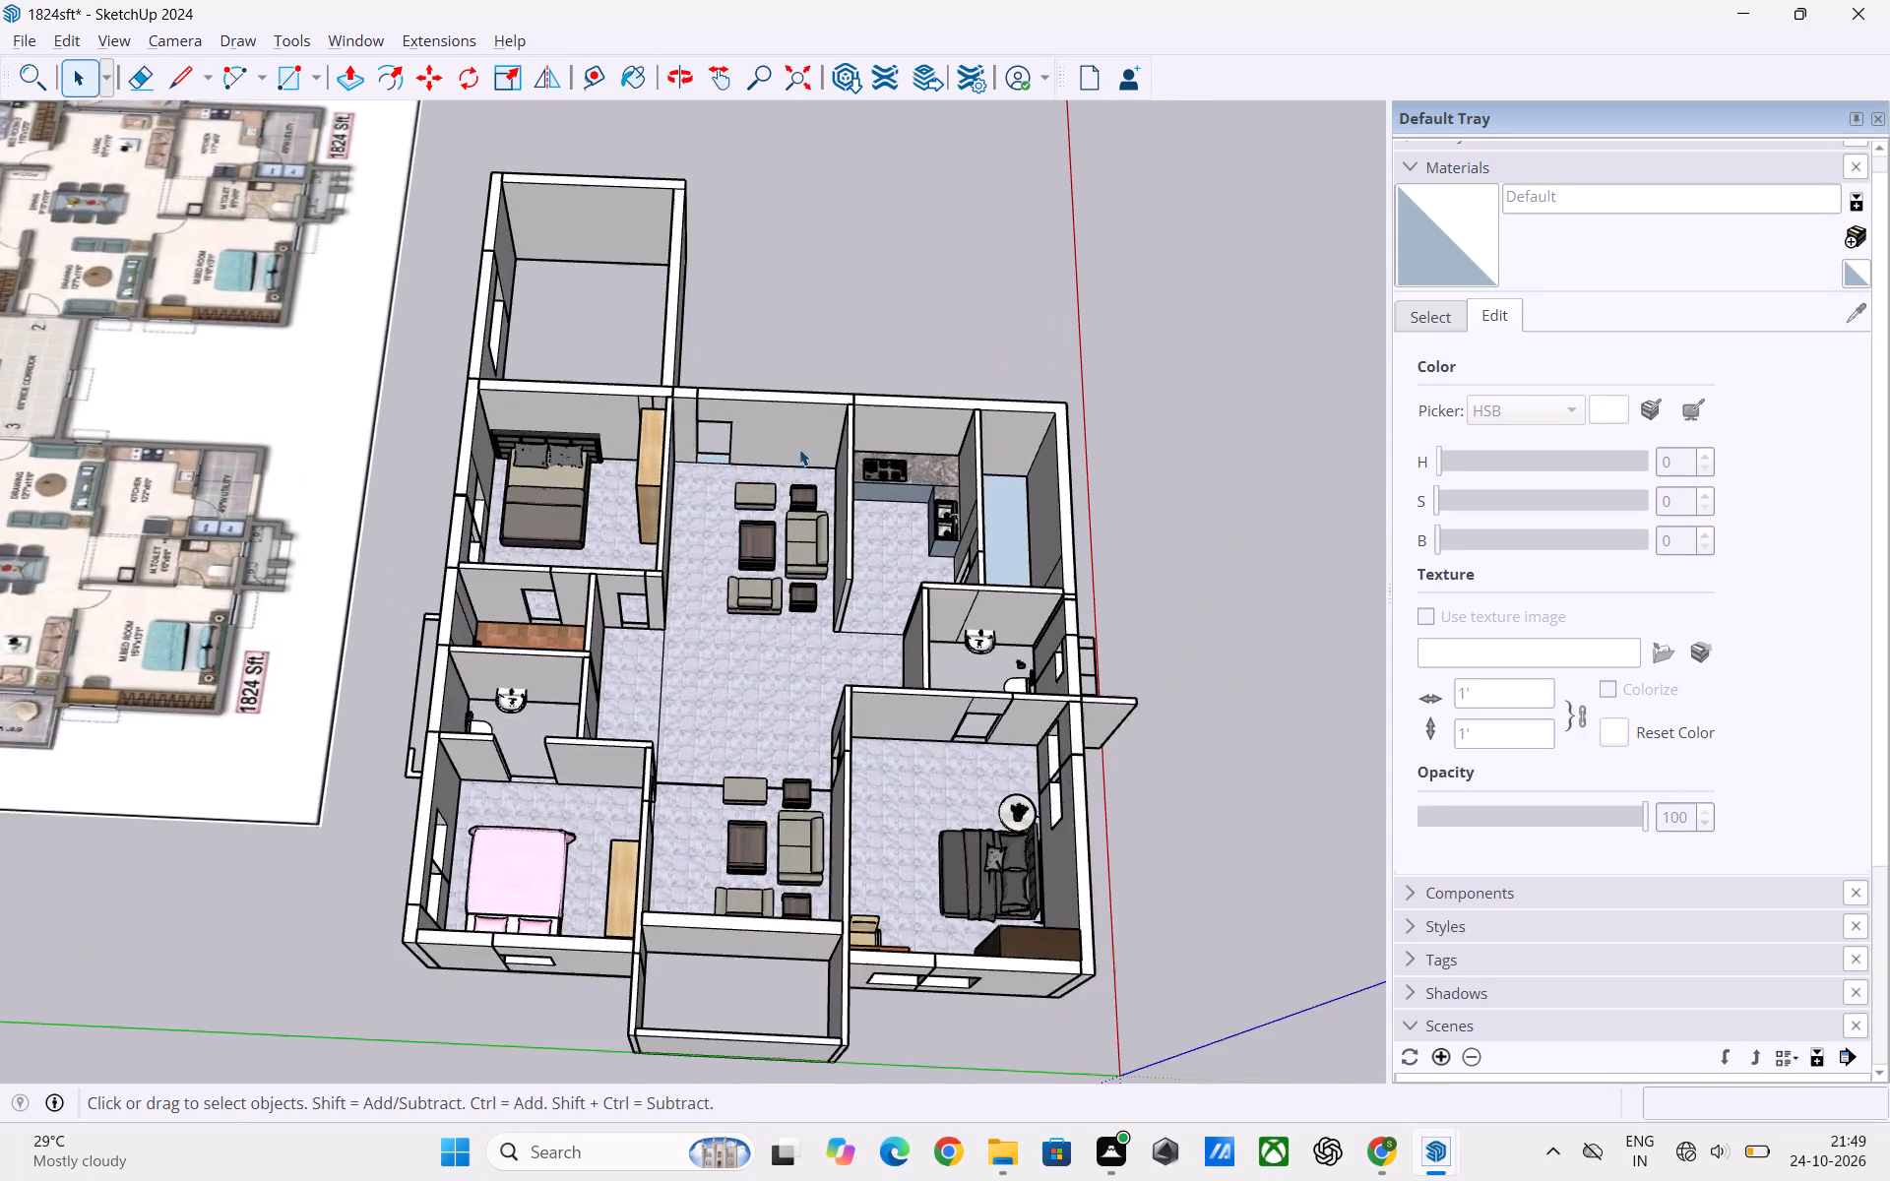
pyautogui.scroll(3, 799, 449)
pyautogui.scroll(-1, 581, 313)
# Draw a horizontal rectangular floor face, about 15' by 11', between the inner wall corners of the unfloored room beyond the bedroom.
pyautogui.moveTo(583, 335); pyautogui.dragTo(597, 402, button='middle')
pyautogui.scroll(3, 506, 244)
pyautogui.press('r')
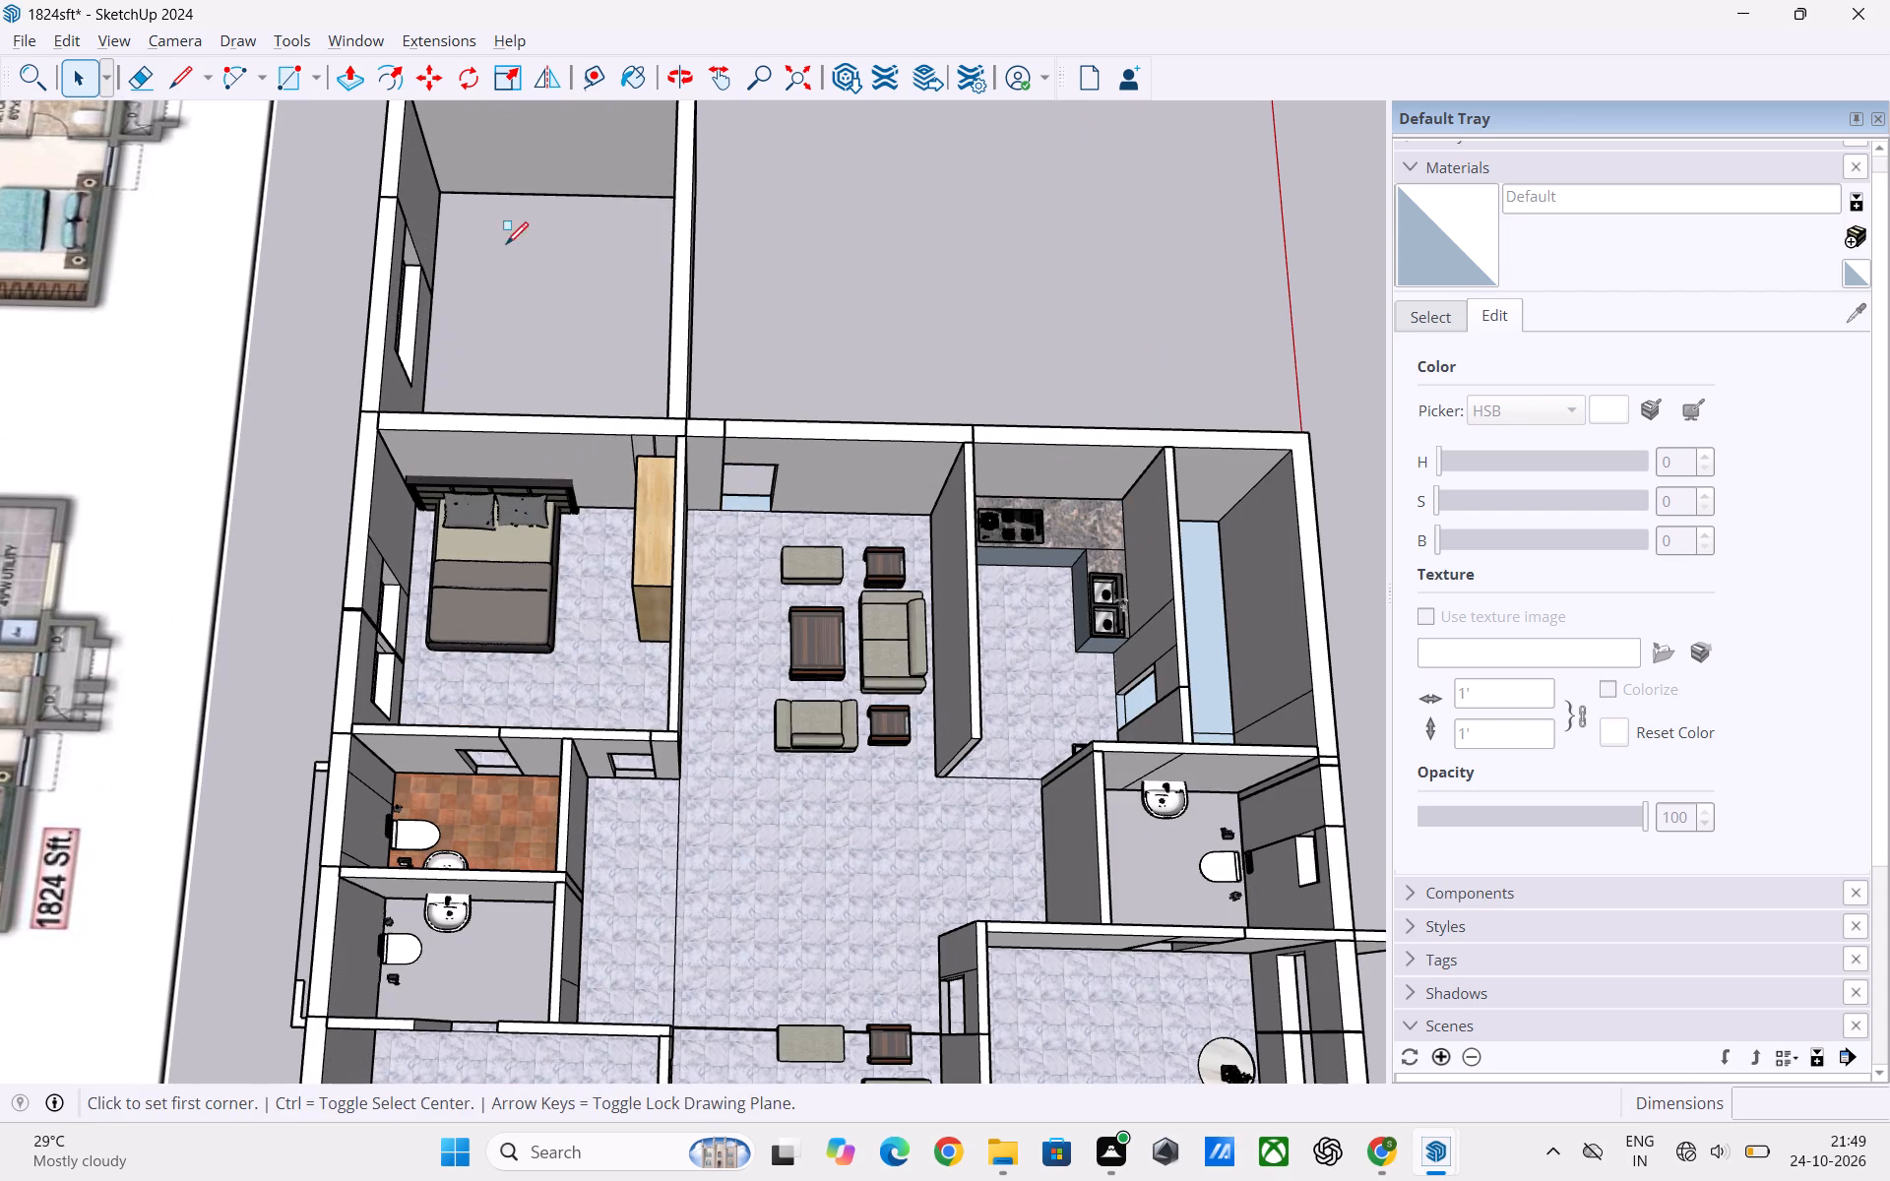
pyautogui.click(446, 191)
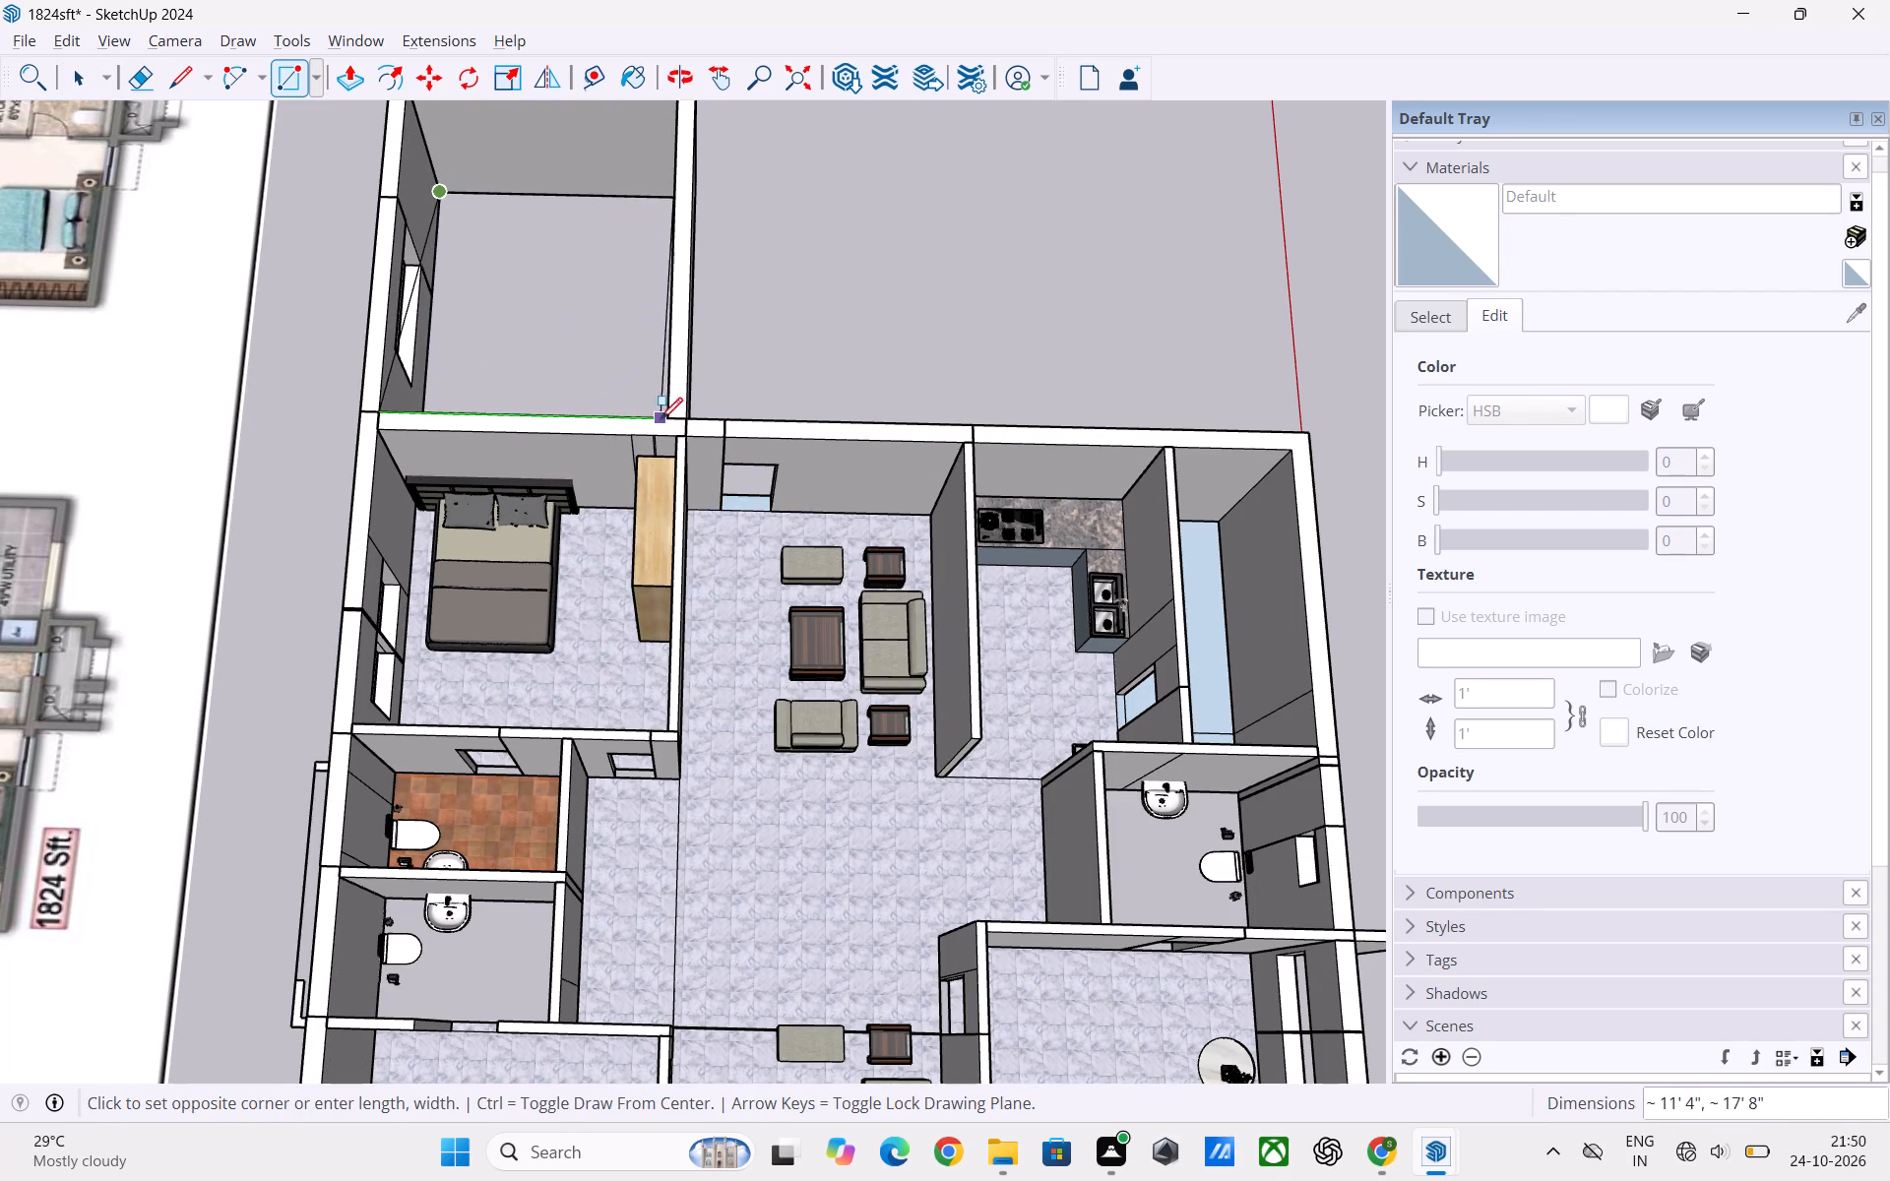
pyautogui.scroll(6, 662, 400)
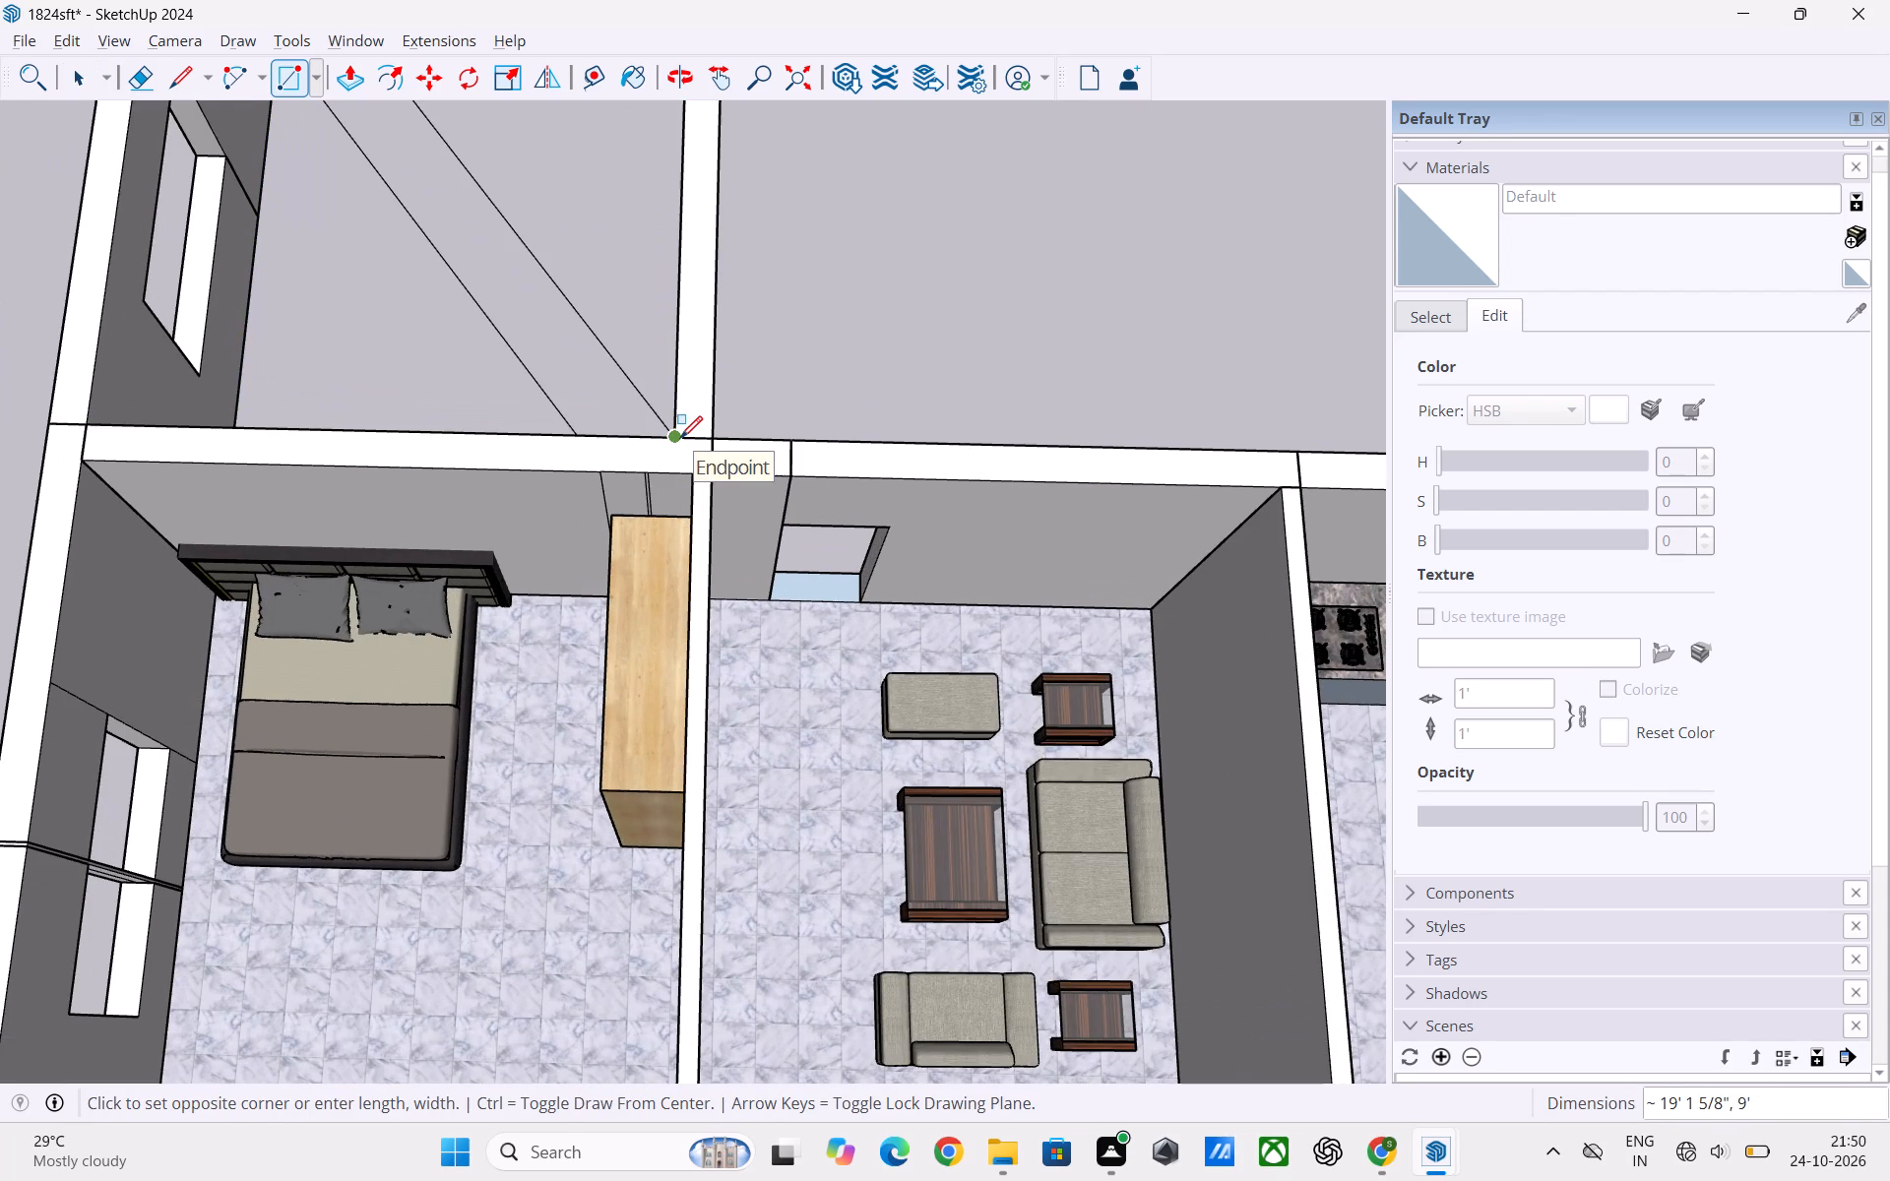
pyautogui.press('Up')
pyautogui.scroll(2, 672, 425)
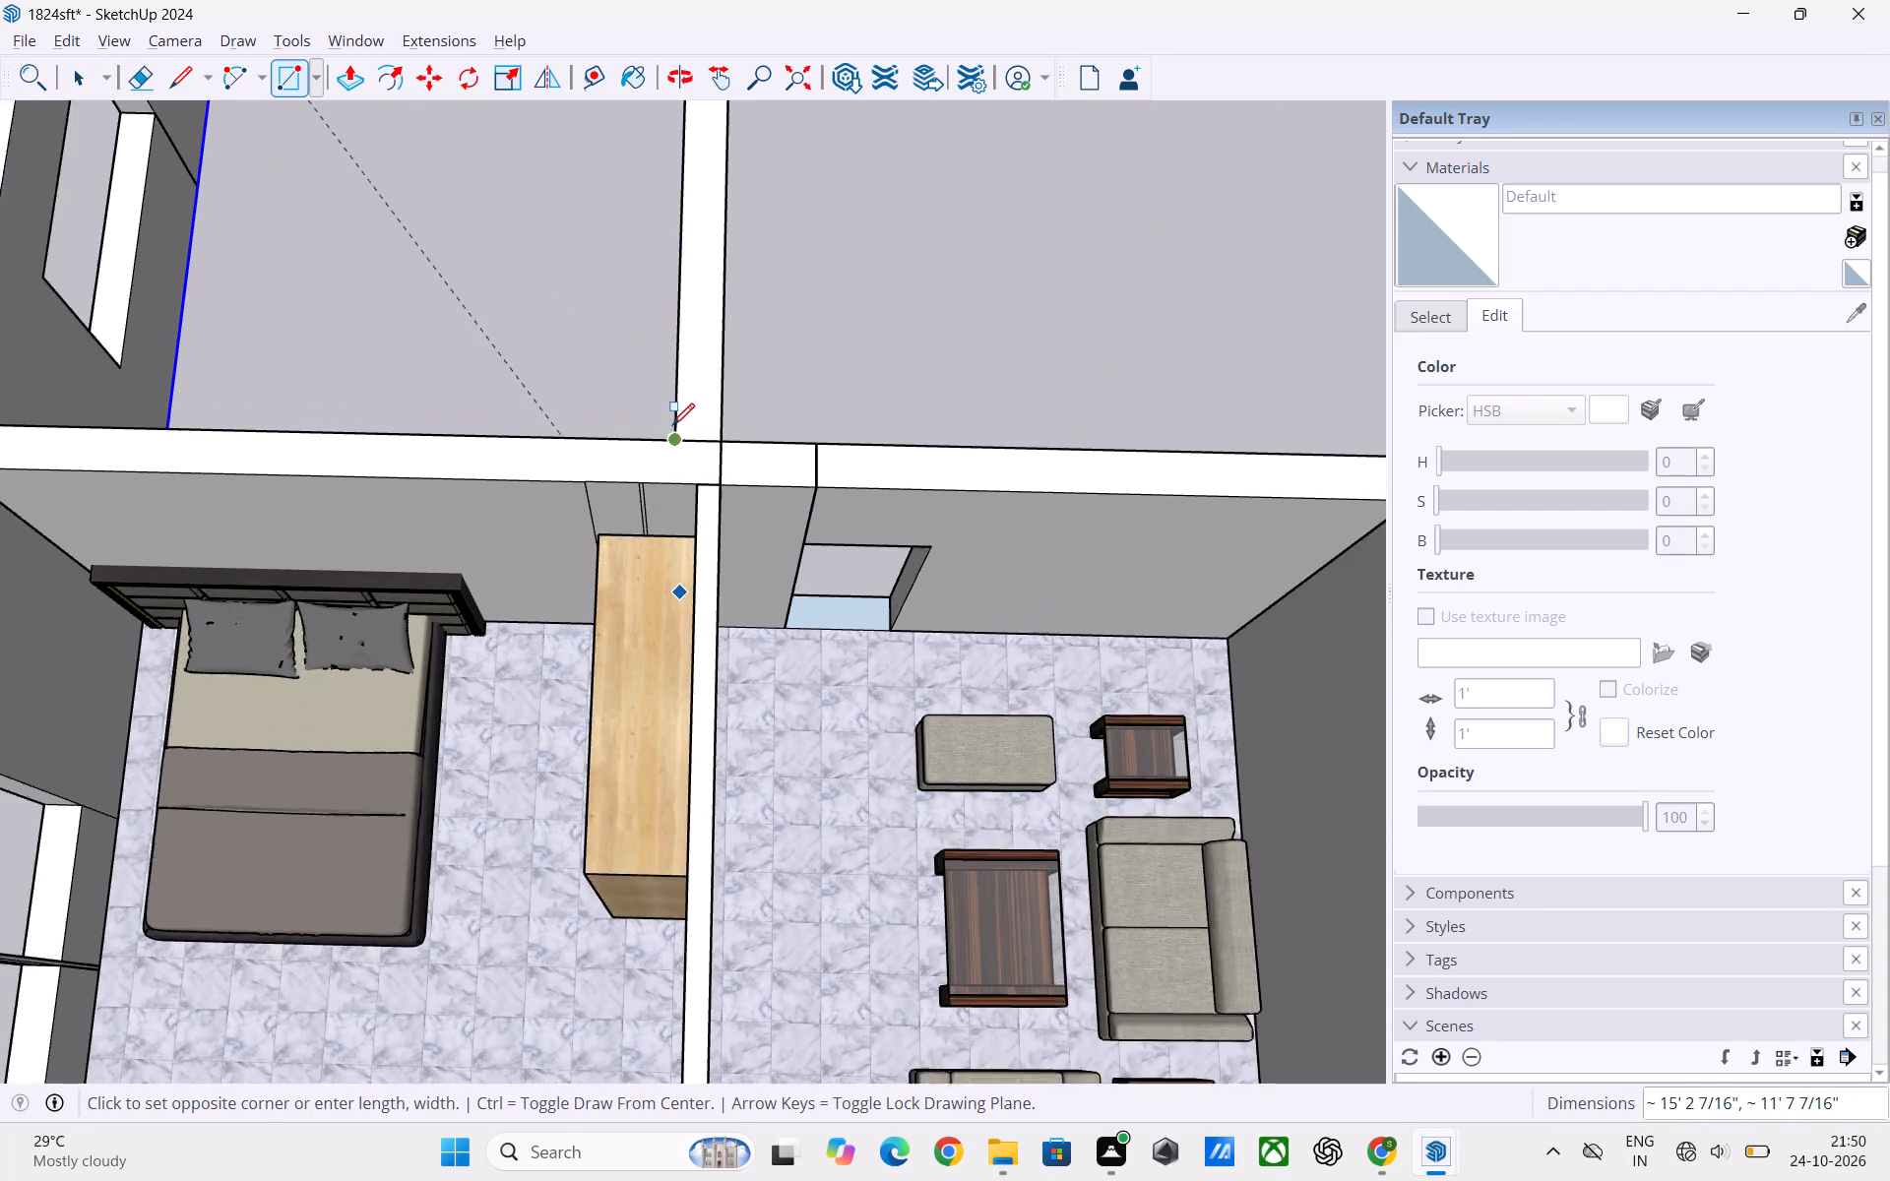
pyautogui.scroll(6, 672, 425)
pyautogui.moveTo(674, 437); pyautogui.dragTo(734, 601, button='middle')
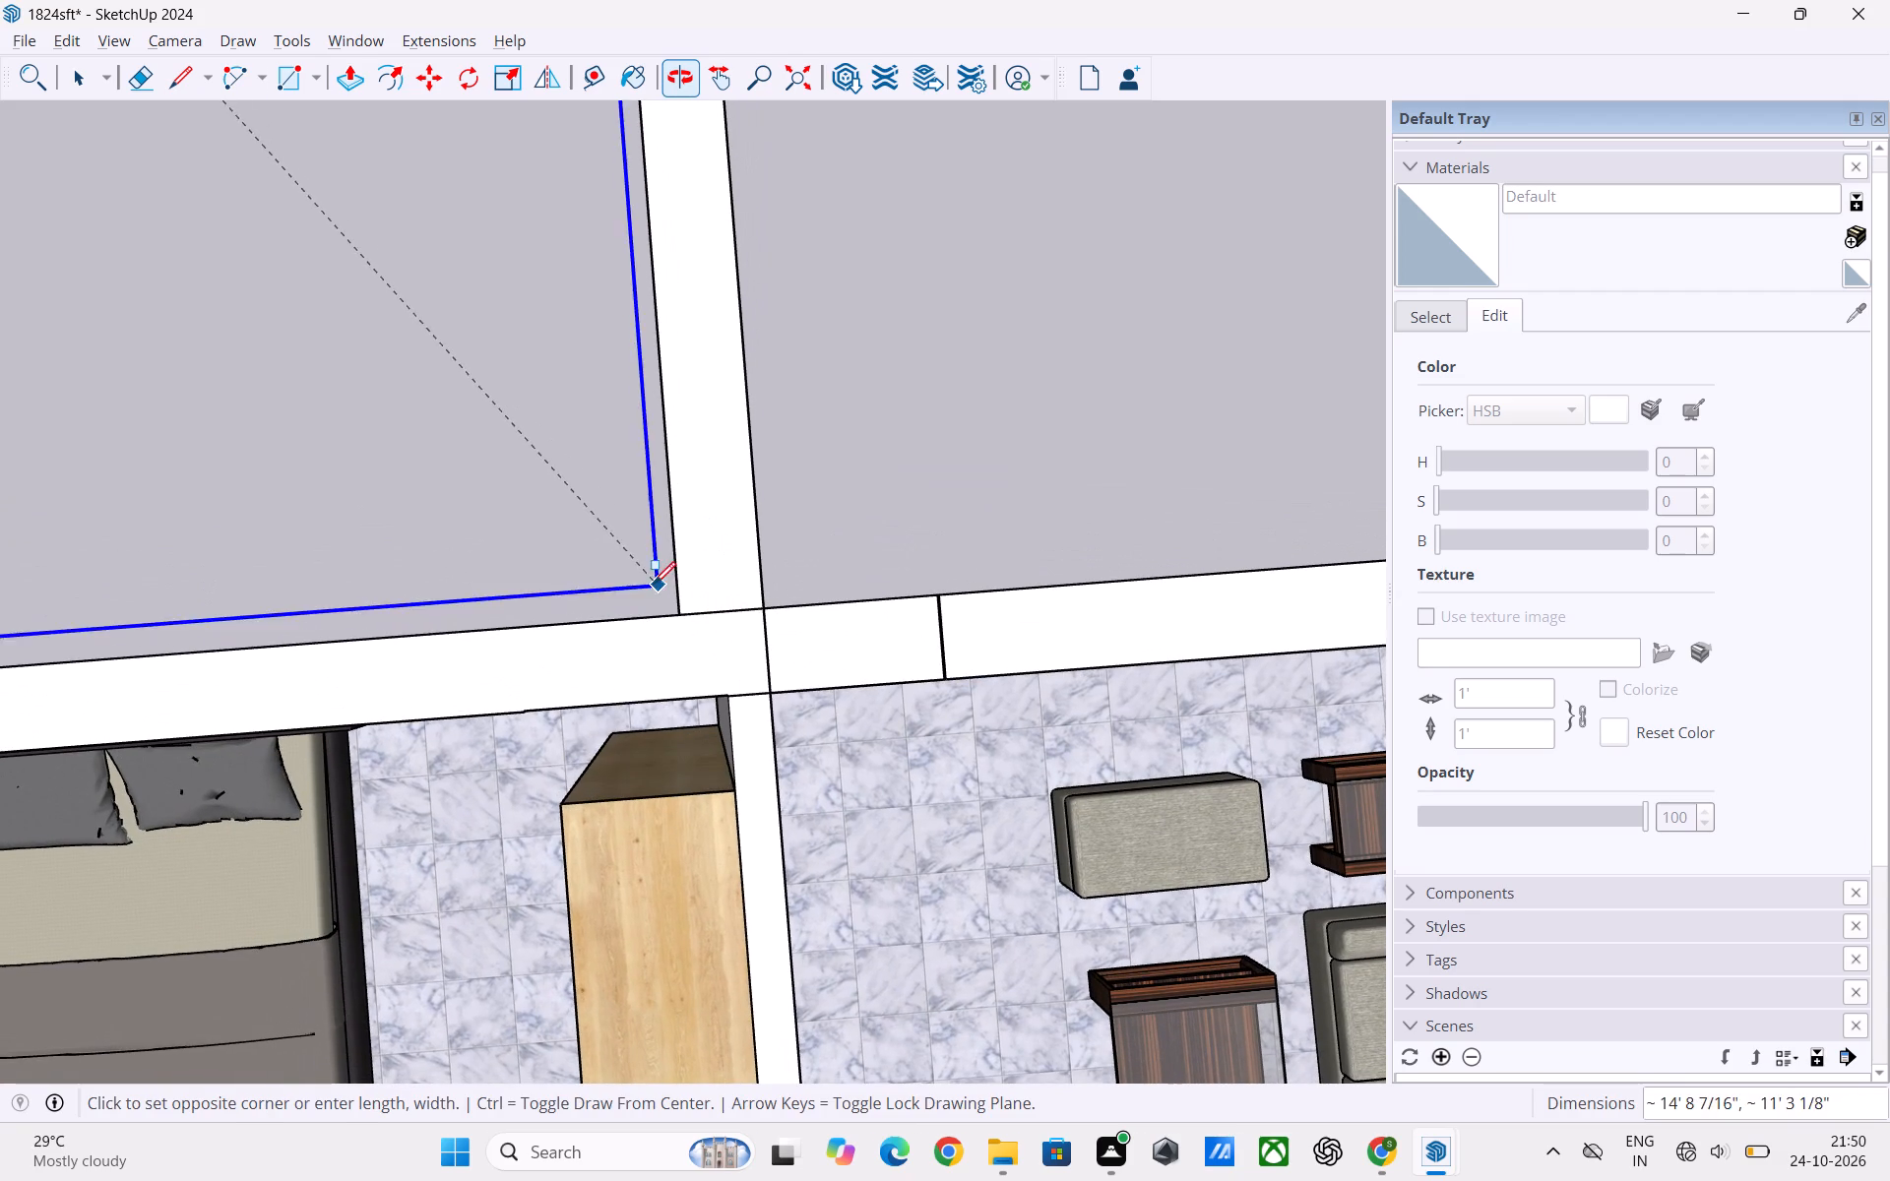
pyautogui.click(685, 608)
pyautogui.press('space')
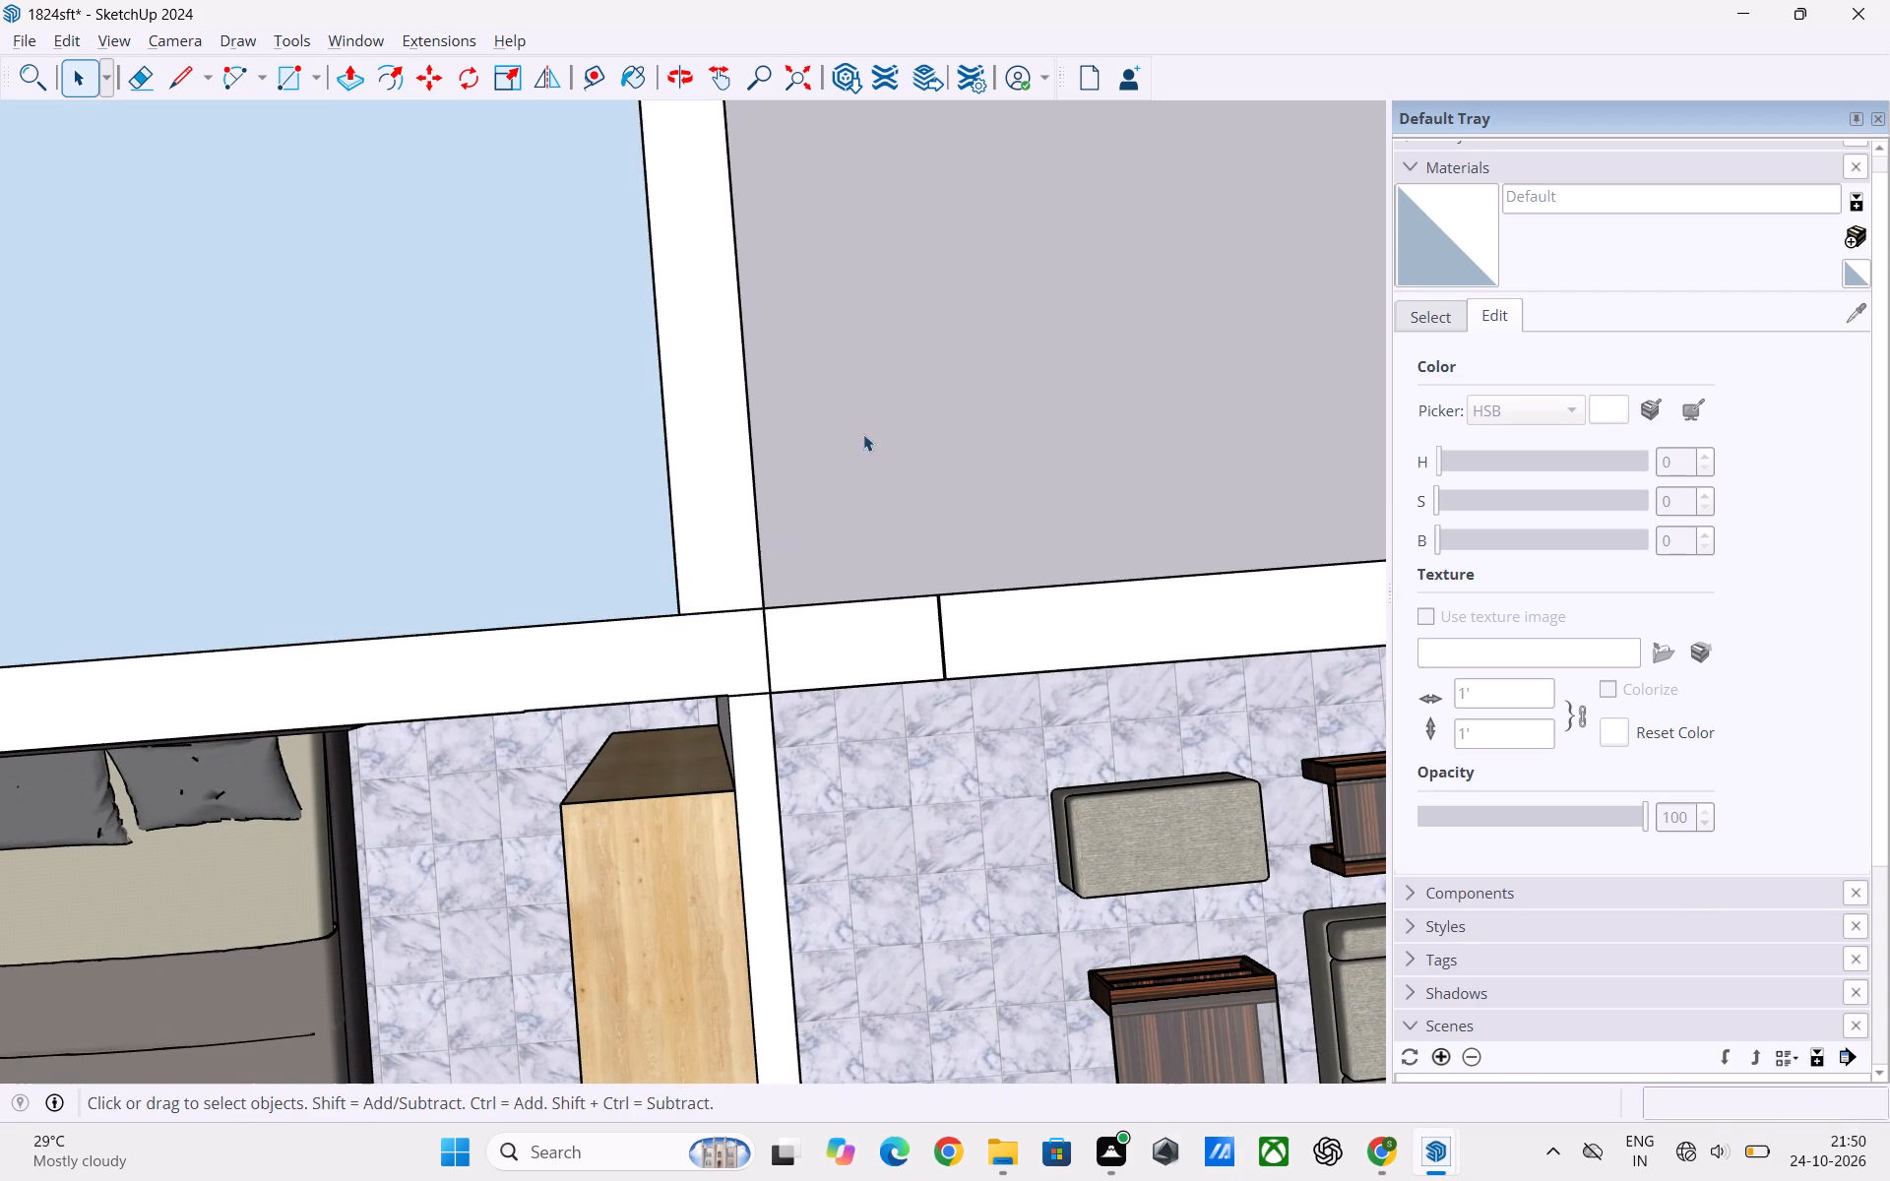
pyautogui.scroll(-15, 864, 433)
pyautogui.moveTo(774, 466); pyautogui.dragTo(716, 470, button='middle')
pyautogui.scroll(-1, 774, 466)
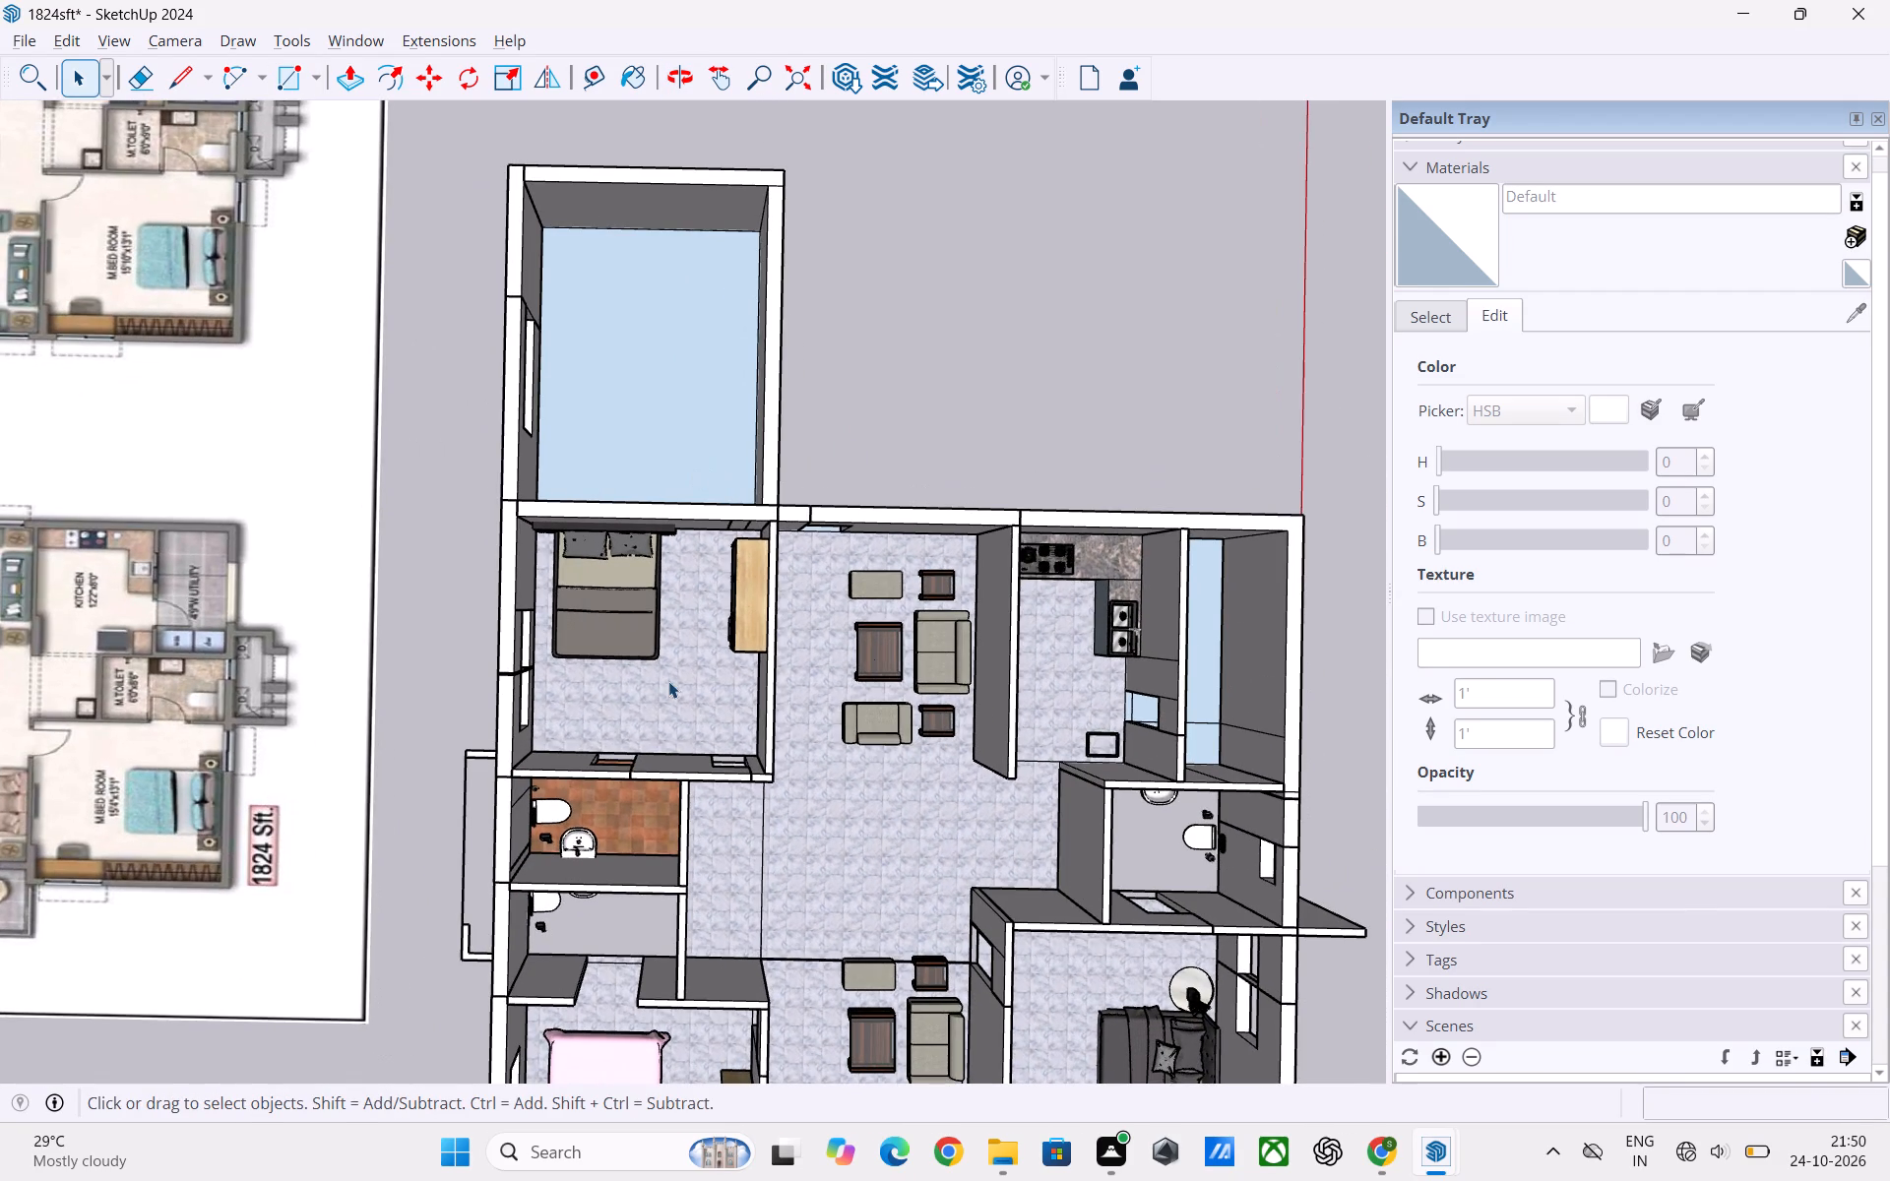
# Paint the newly drawn floor of the room beyond the bedroom with Marble Carrara Floor Tile, matching the bedroom floor.
pyautogui.click(668, 681)
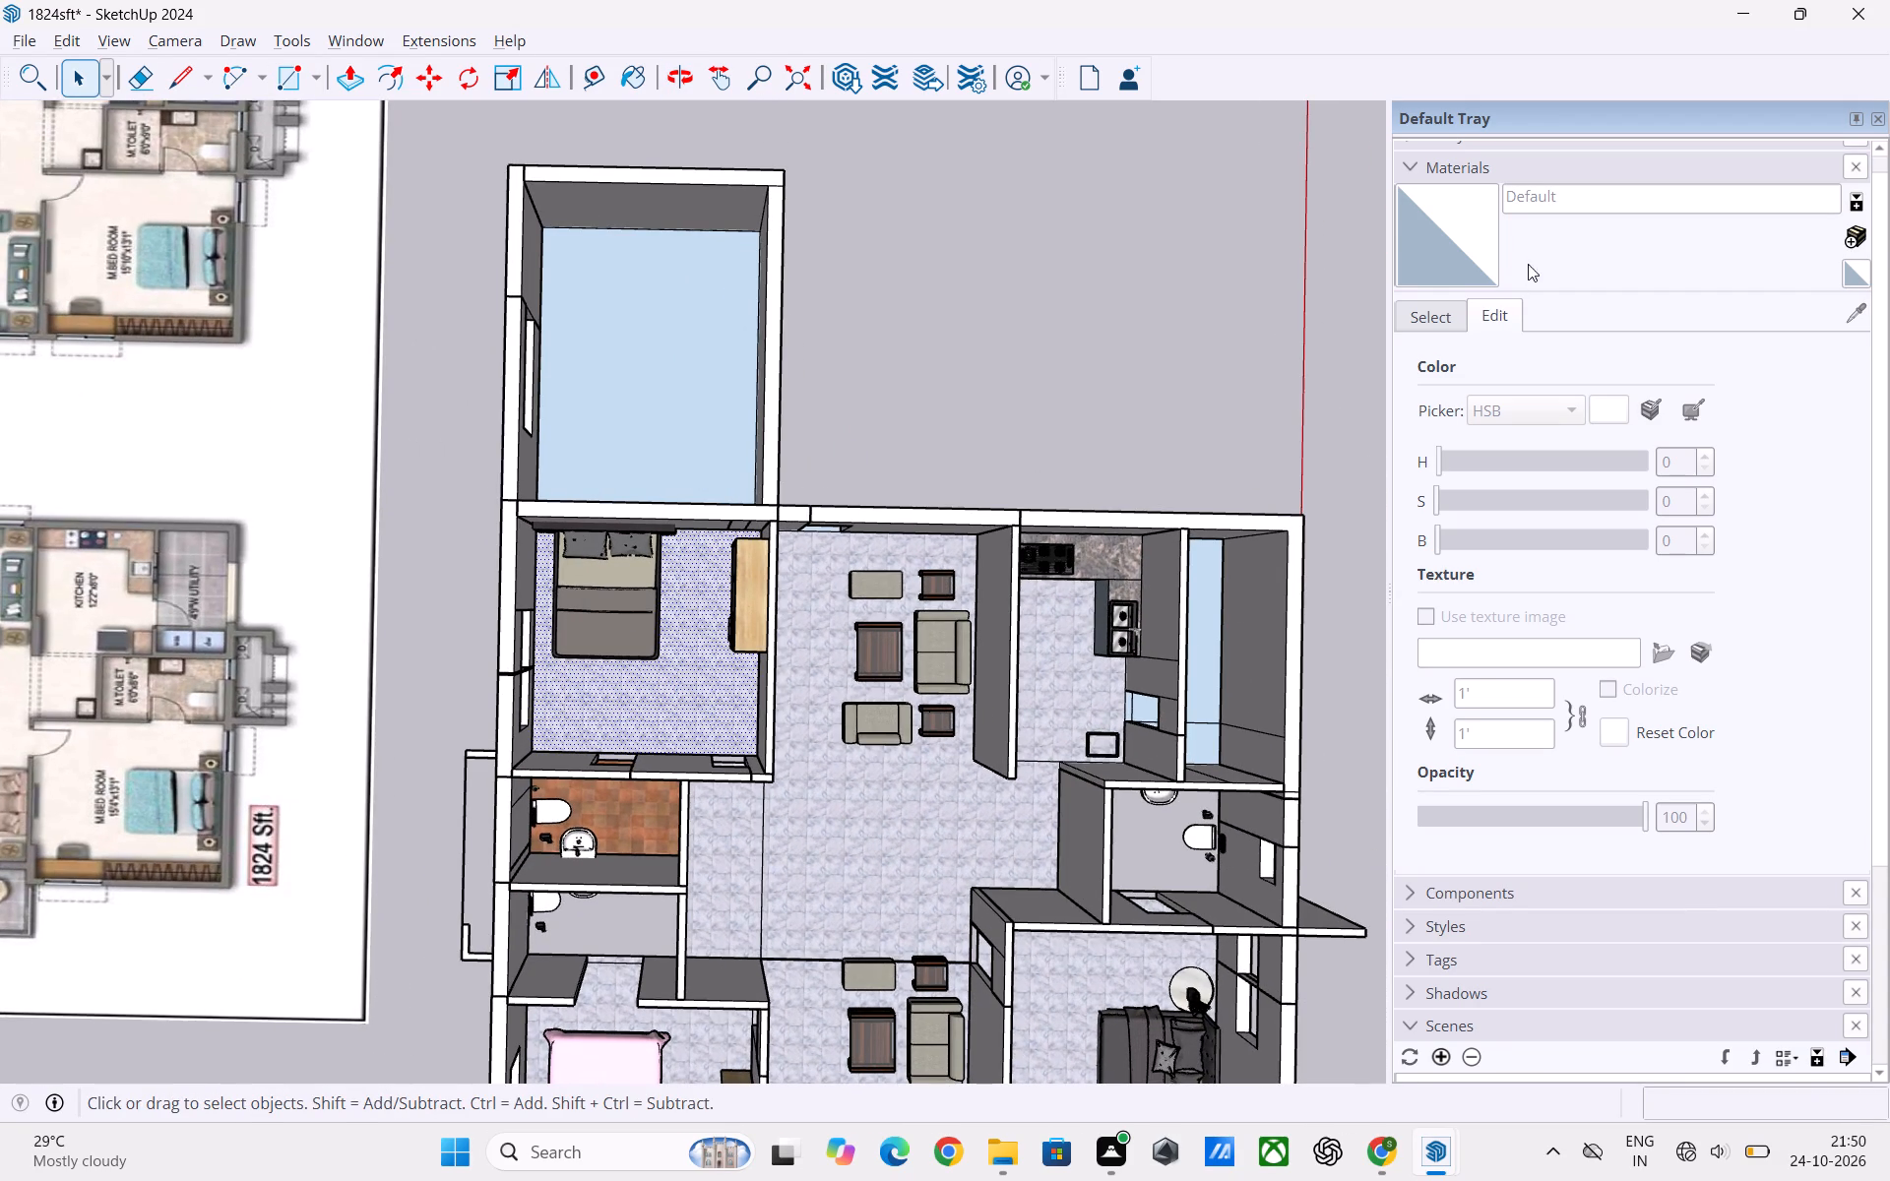
pyautogui.click(1412, 161)
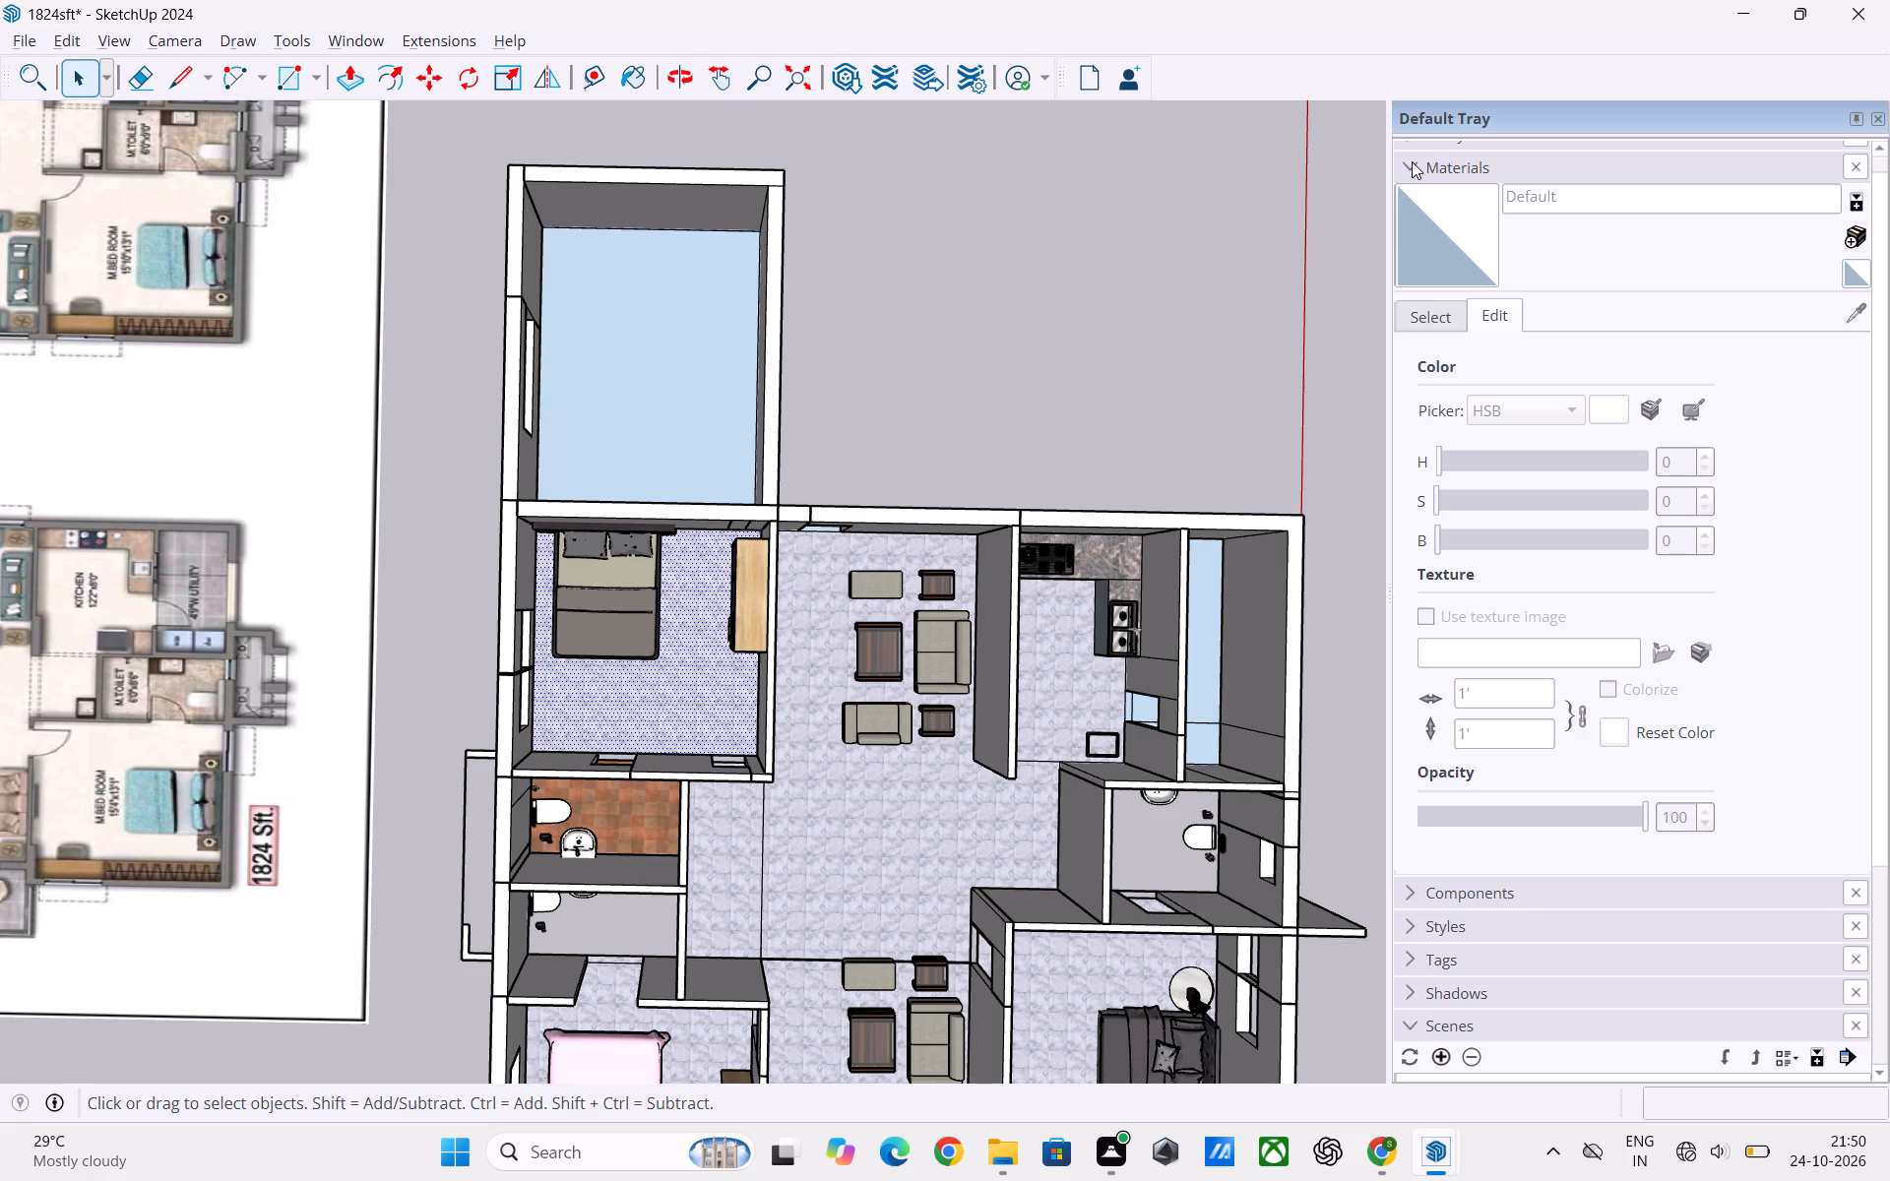
pyautogui.click(1412, 161)
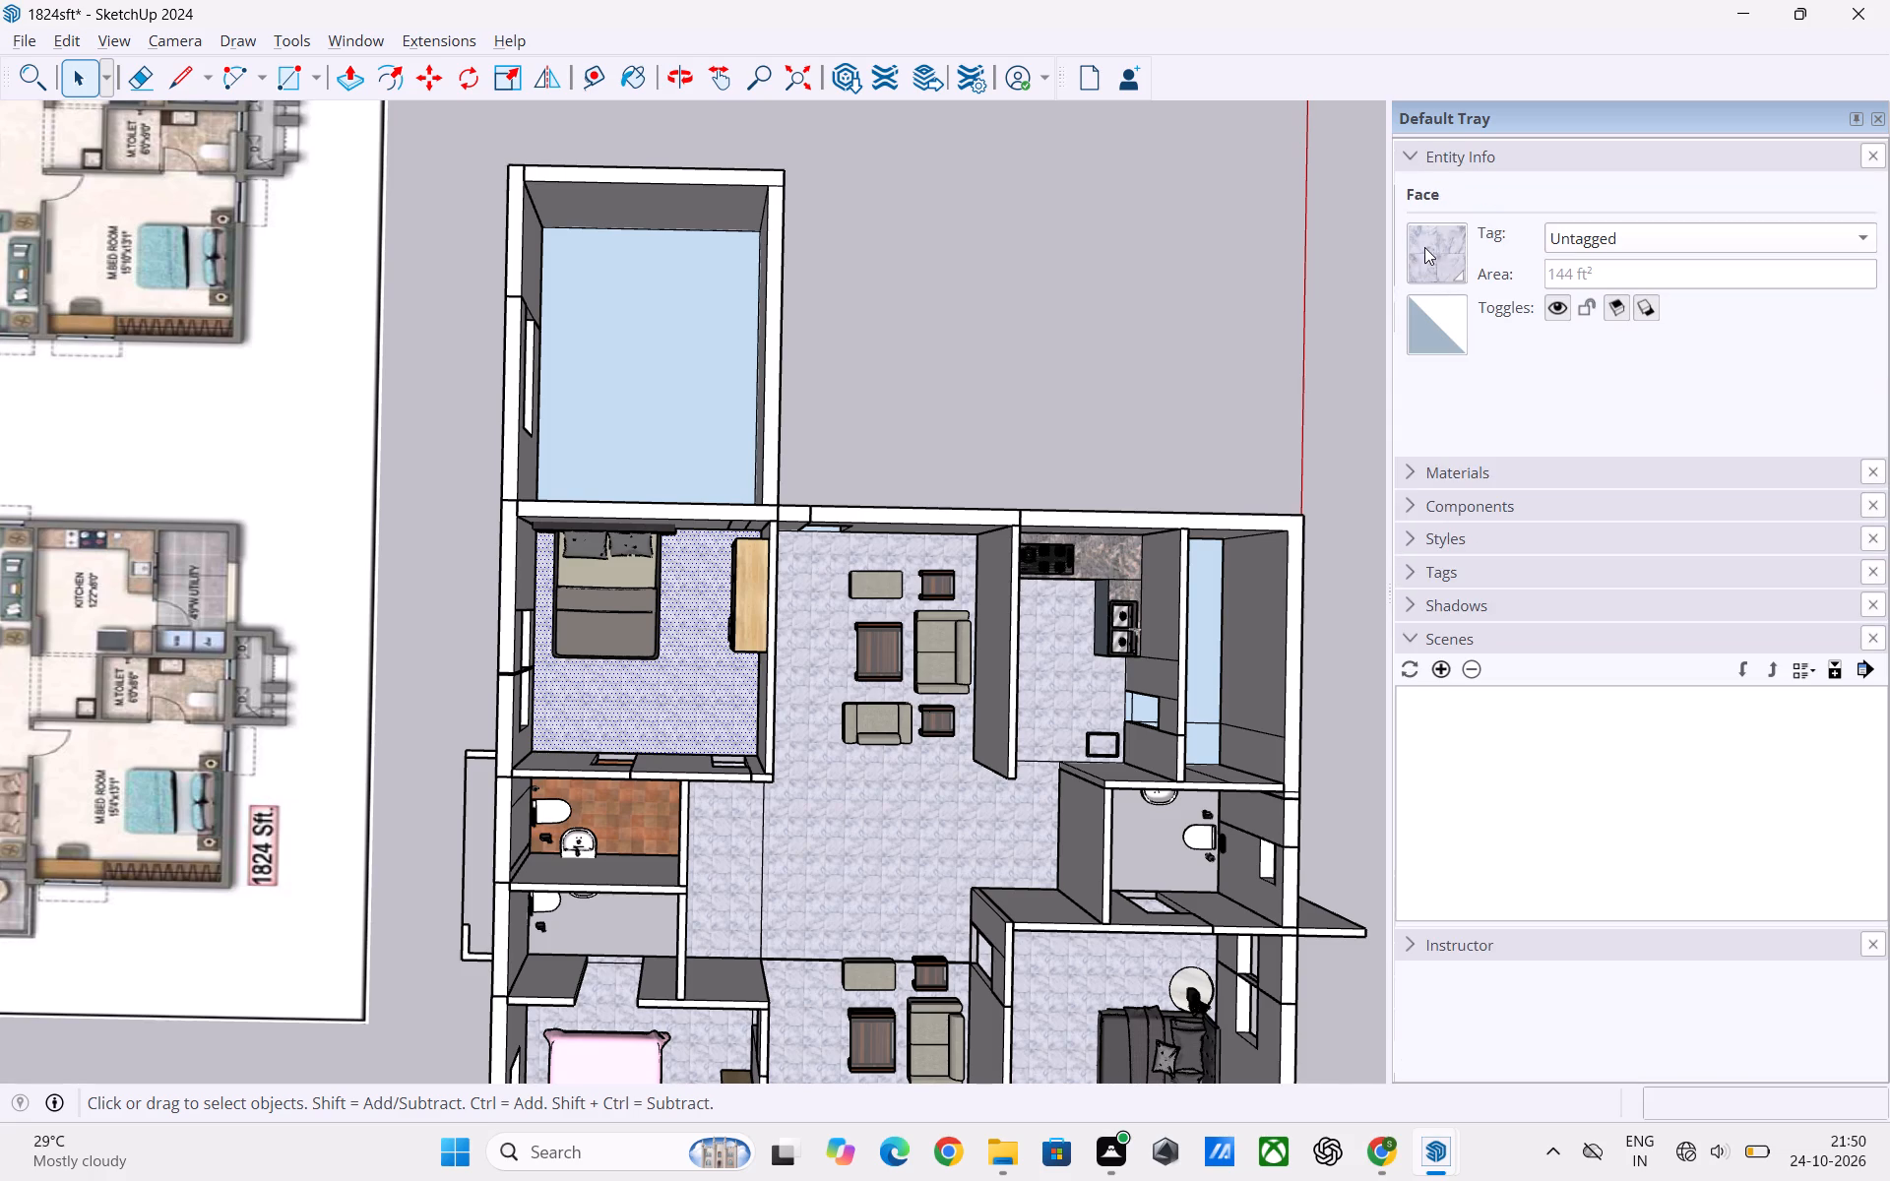
pyautogui.click(1424, 244)
pyautogui.click(1127, 464)
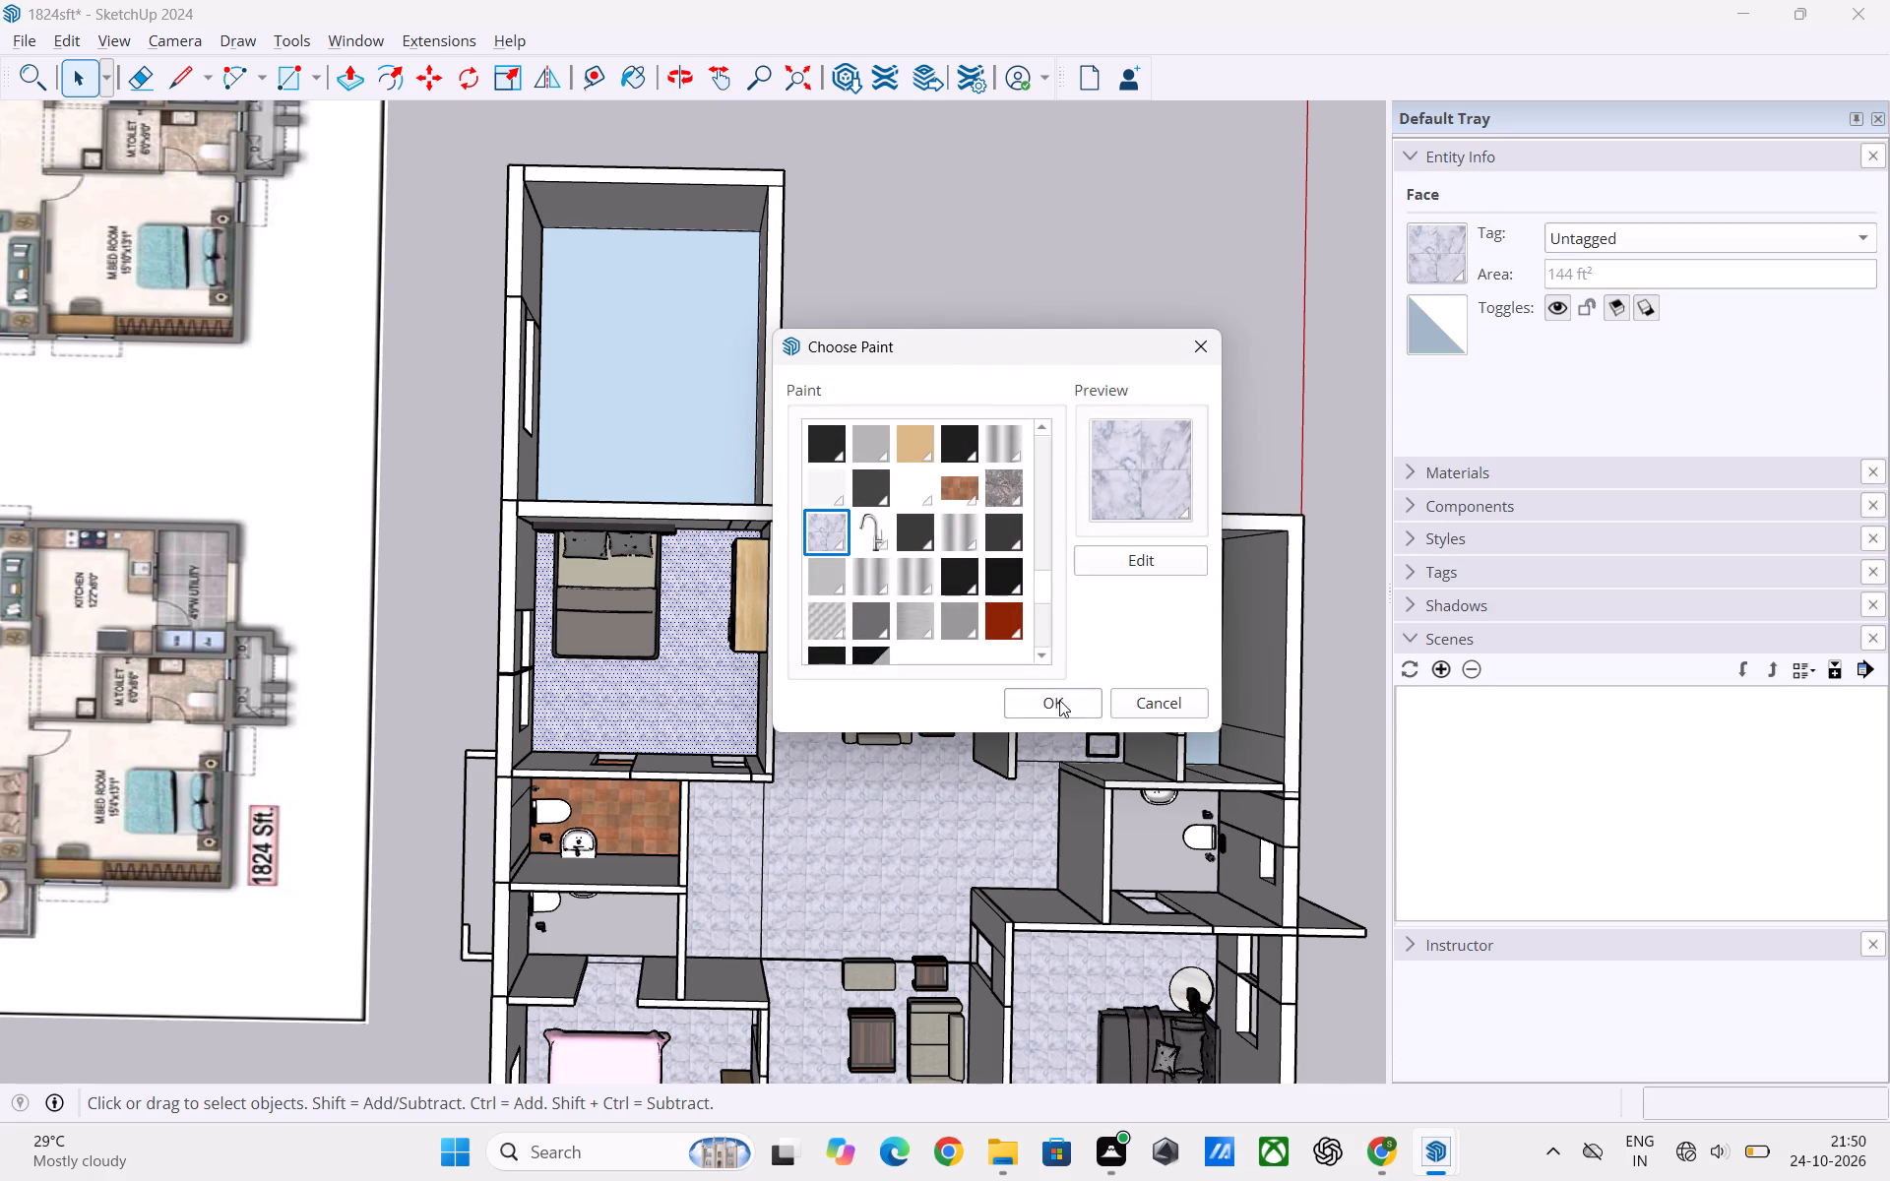
pyautogui.moveTo(1059, 702); pyautogui.dragTo(1062, 691)
pyautogui.click(708, 364)
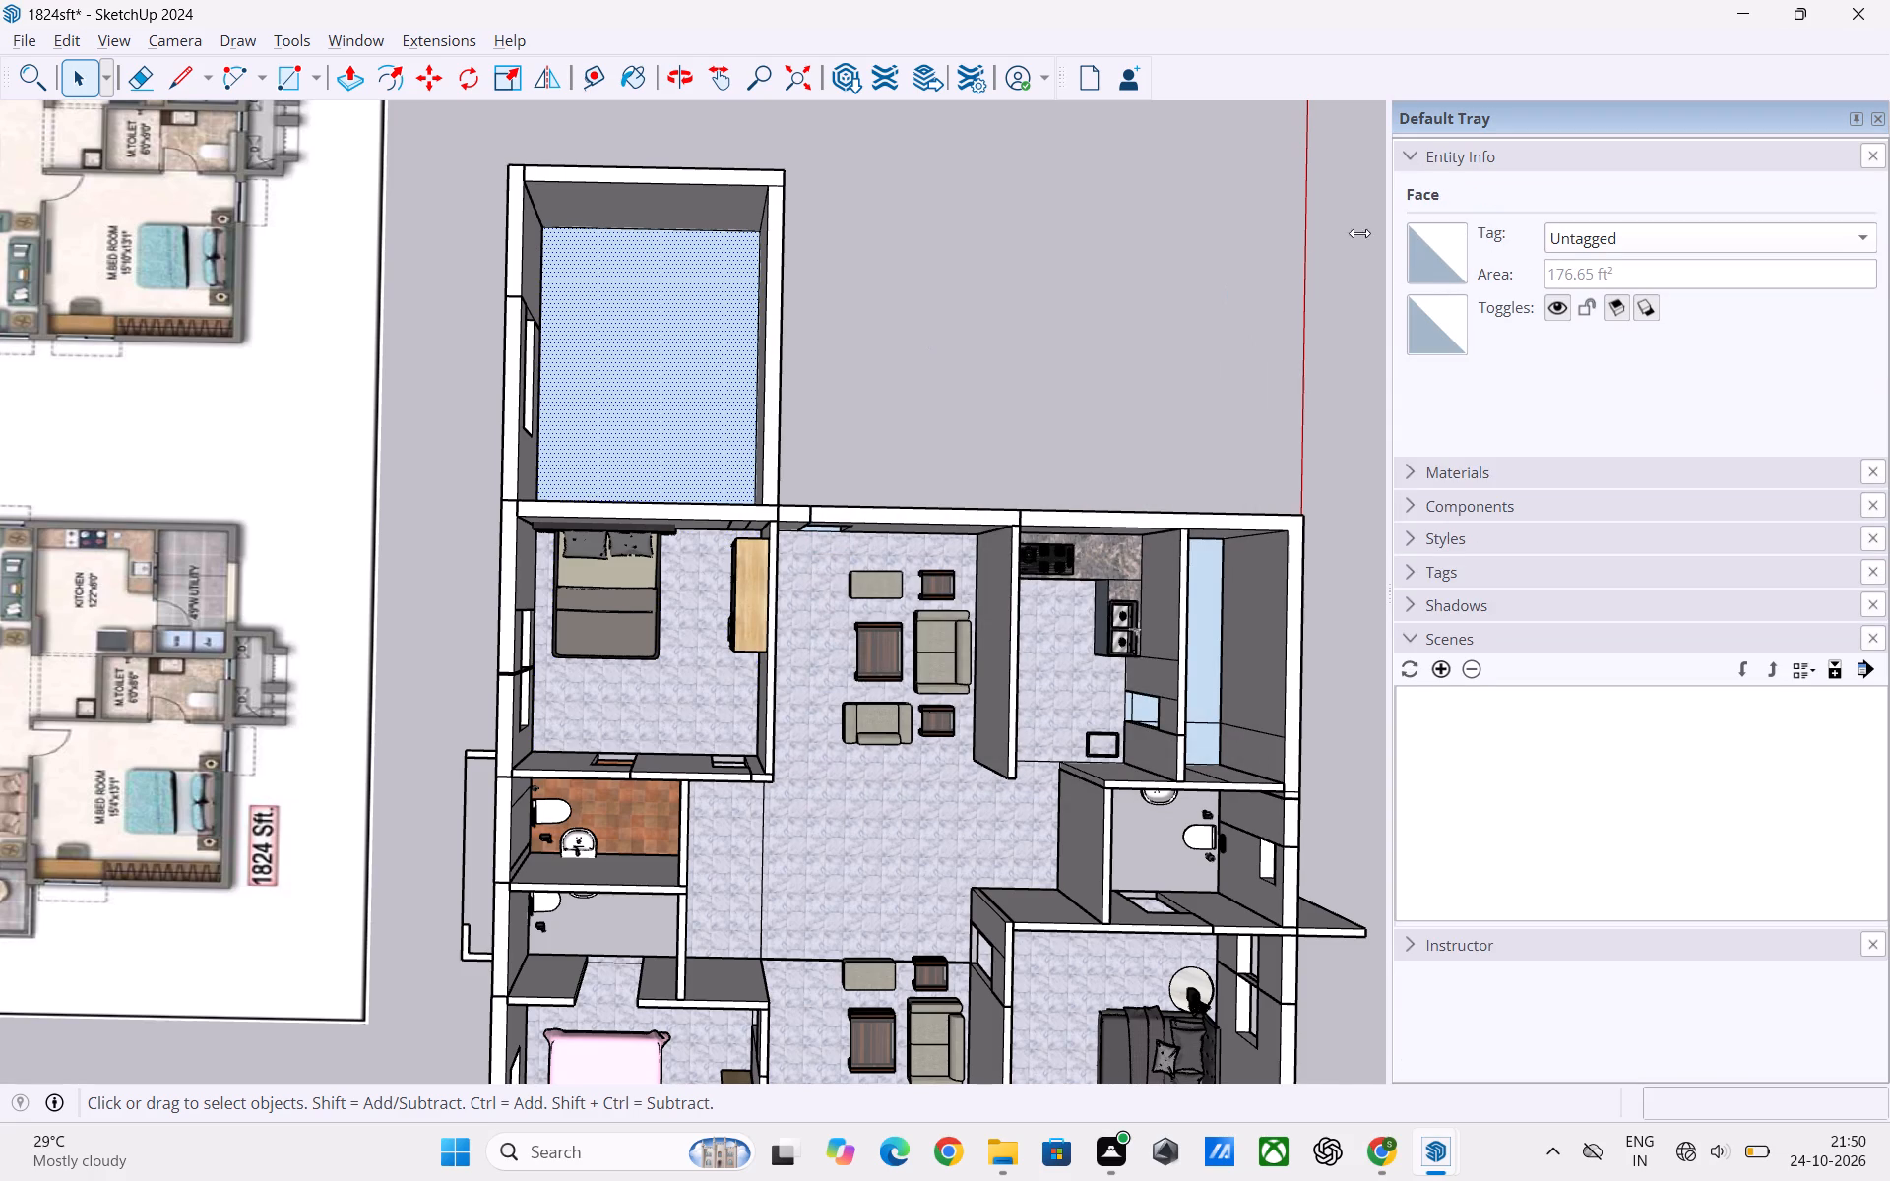
pyautogui.scroll(4, 1519, 308)
pyautogui.click(1418, 148)
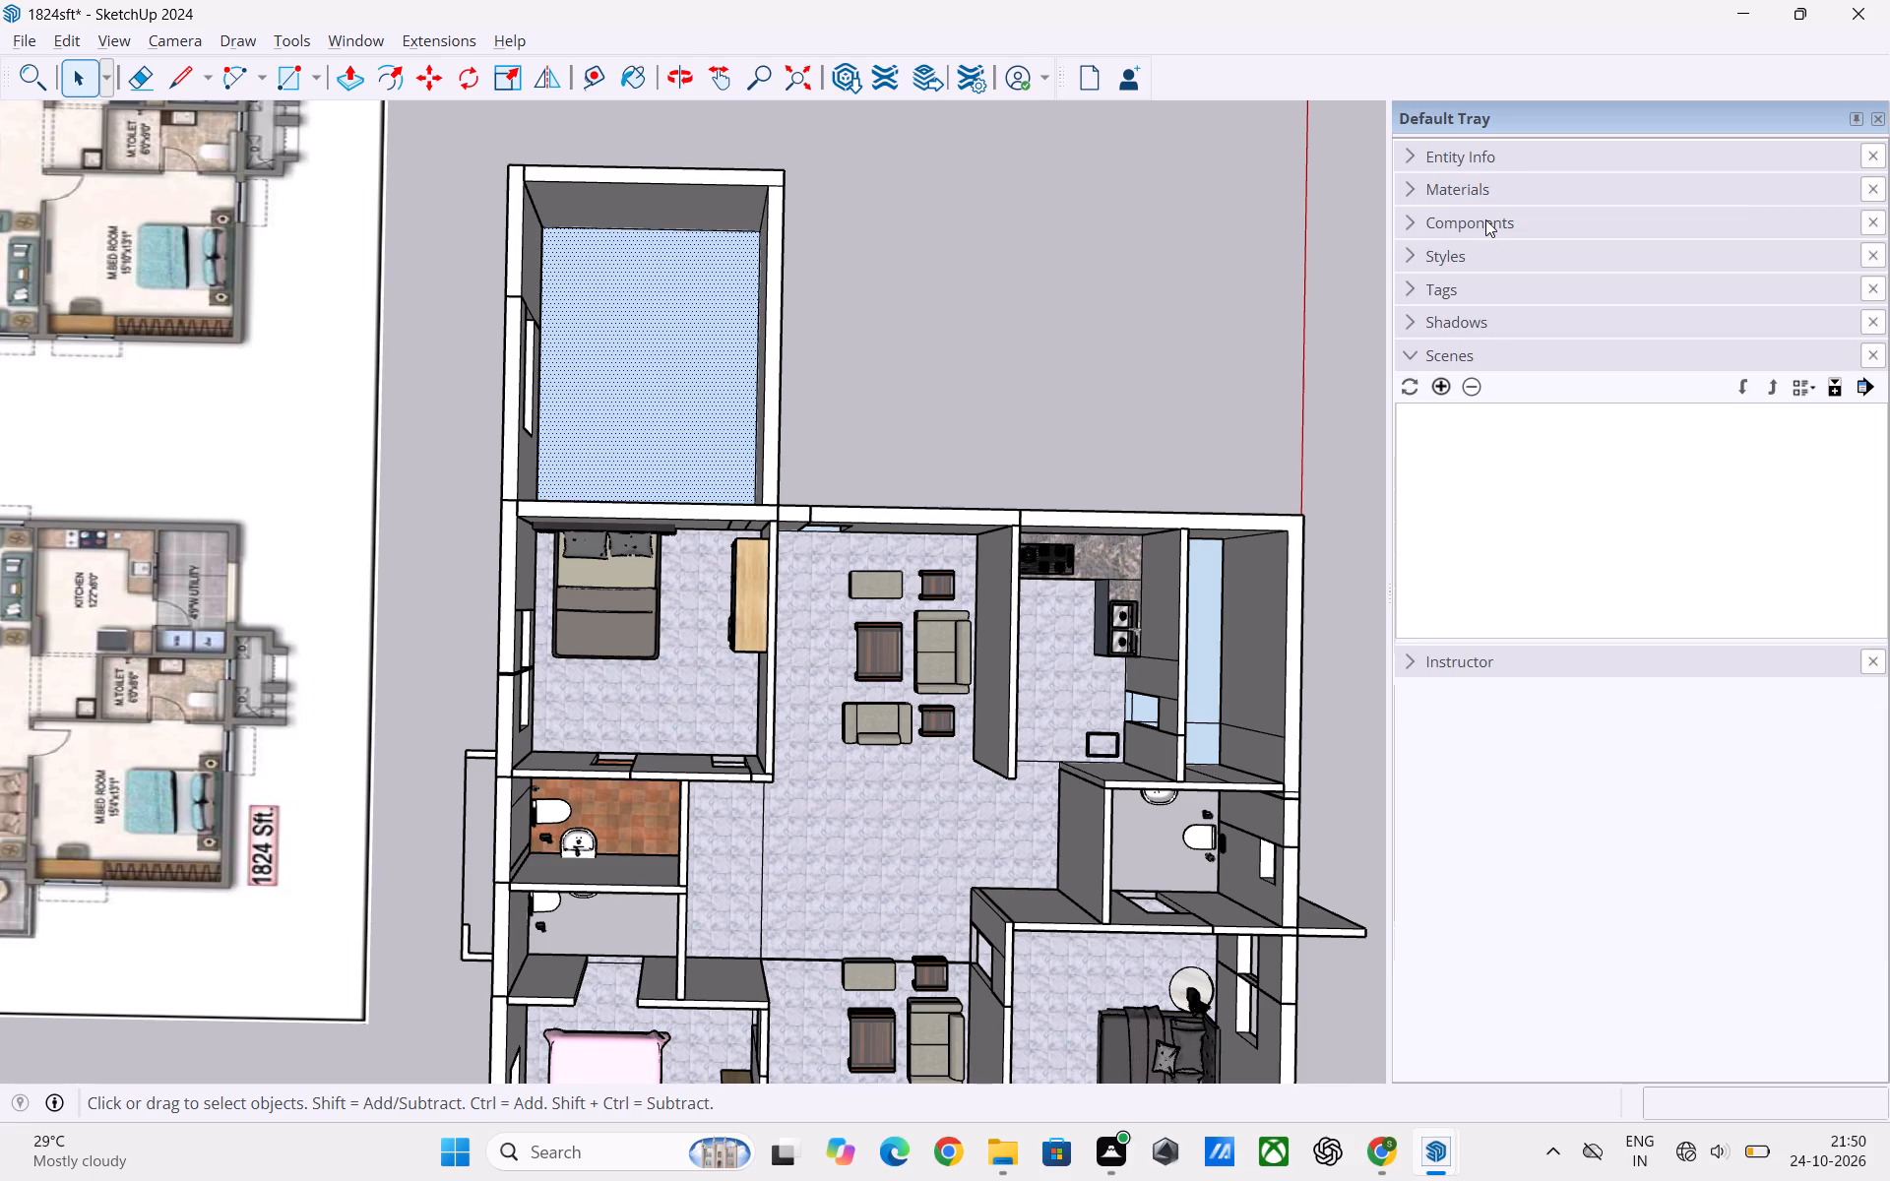
pyautogui.click(1478, 191)
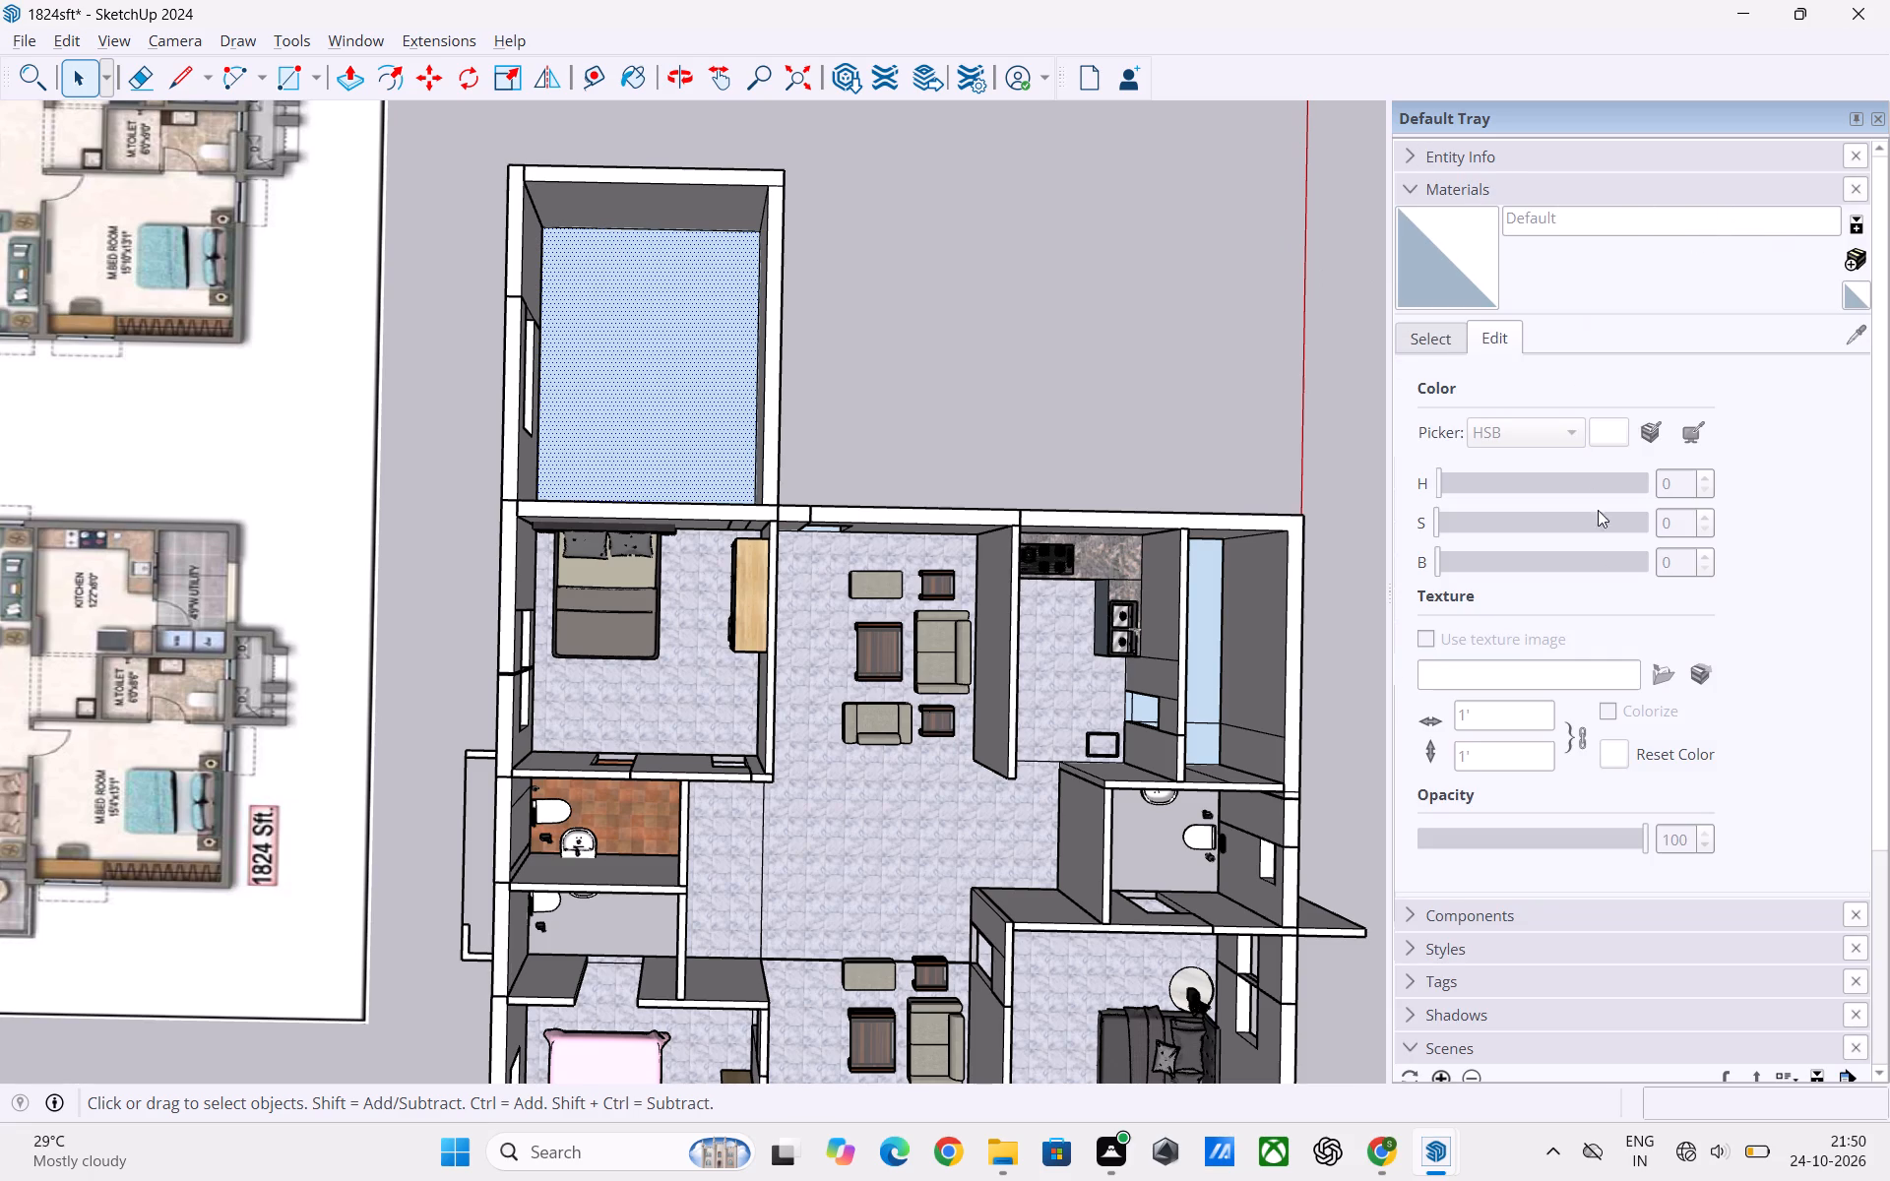
pyautogui.scroll(-3, 1568, 765)
pyautogui.scroll(4, 1569, 764)
pyautogui.click(1421, 334)
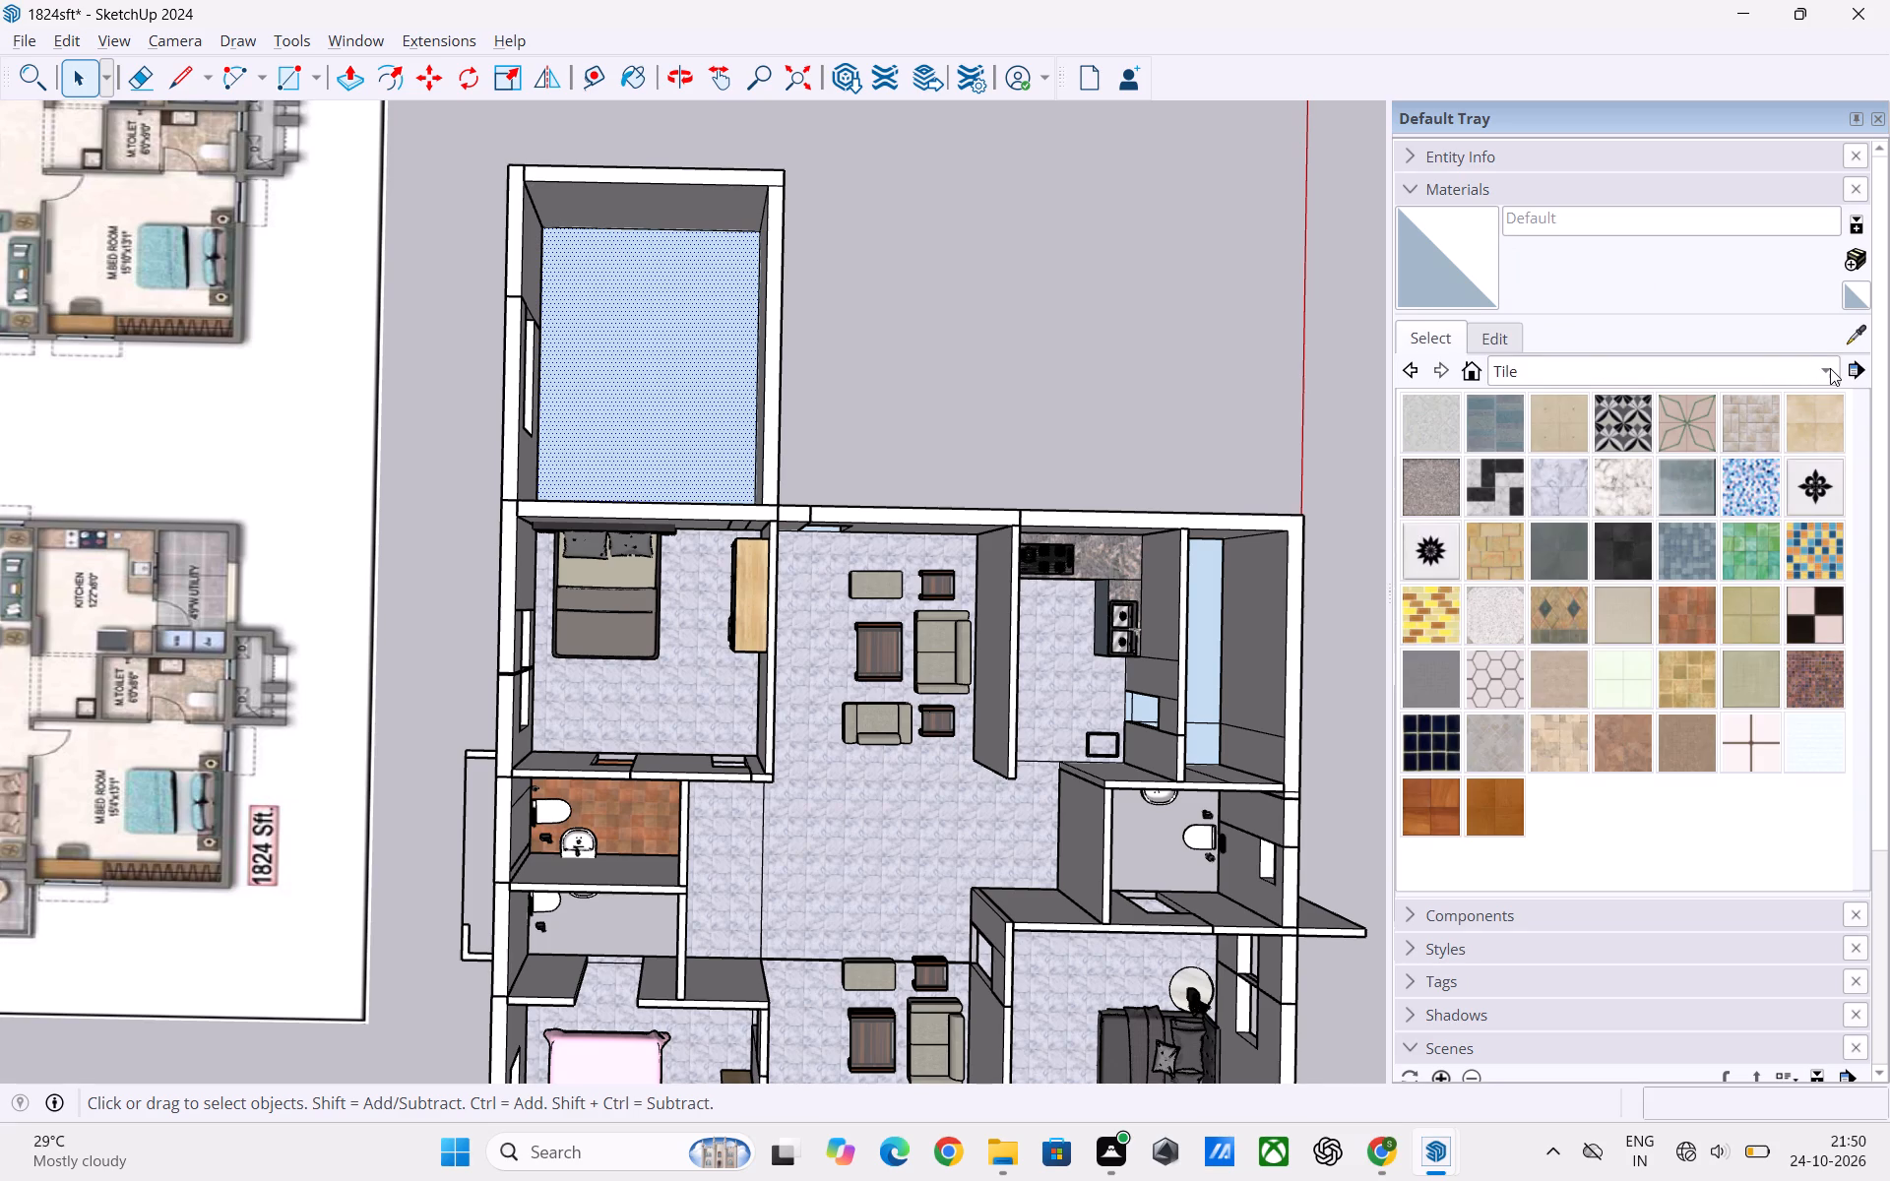
pyautogui.click(1540, 504)
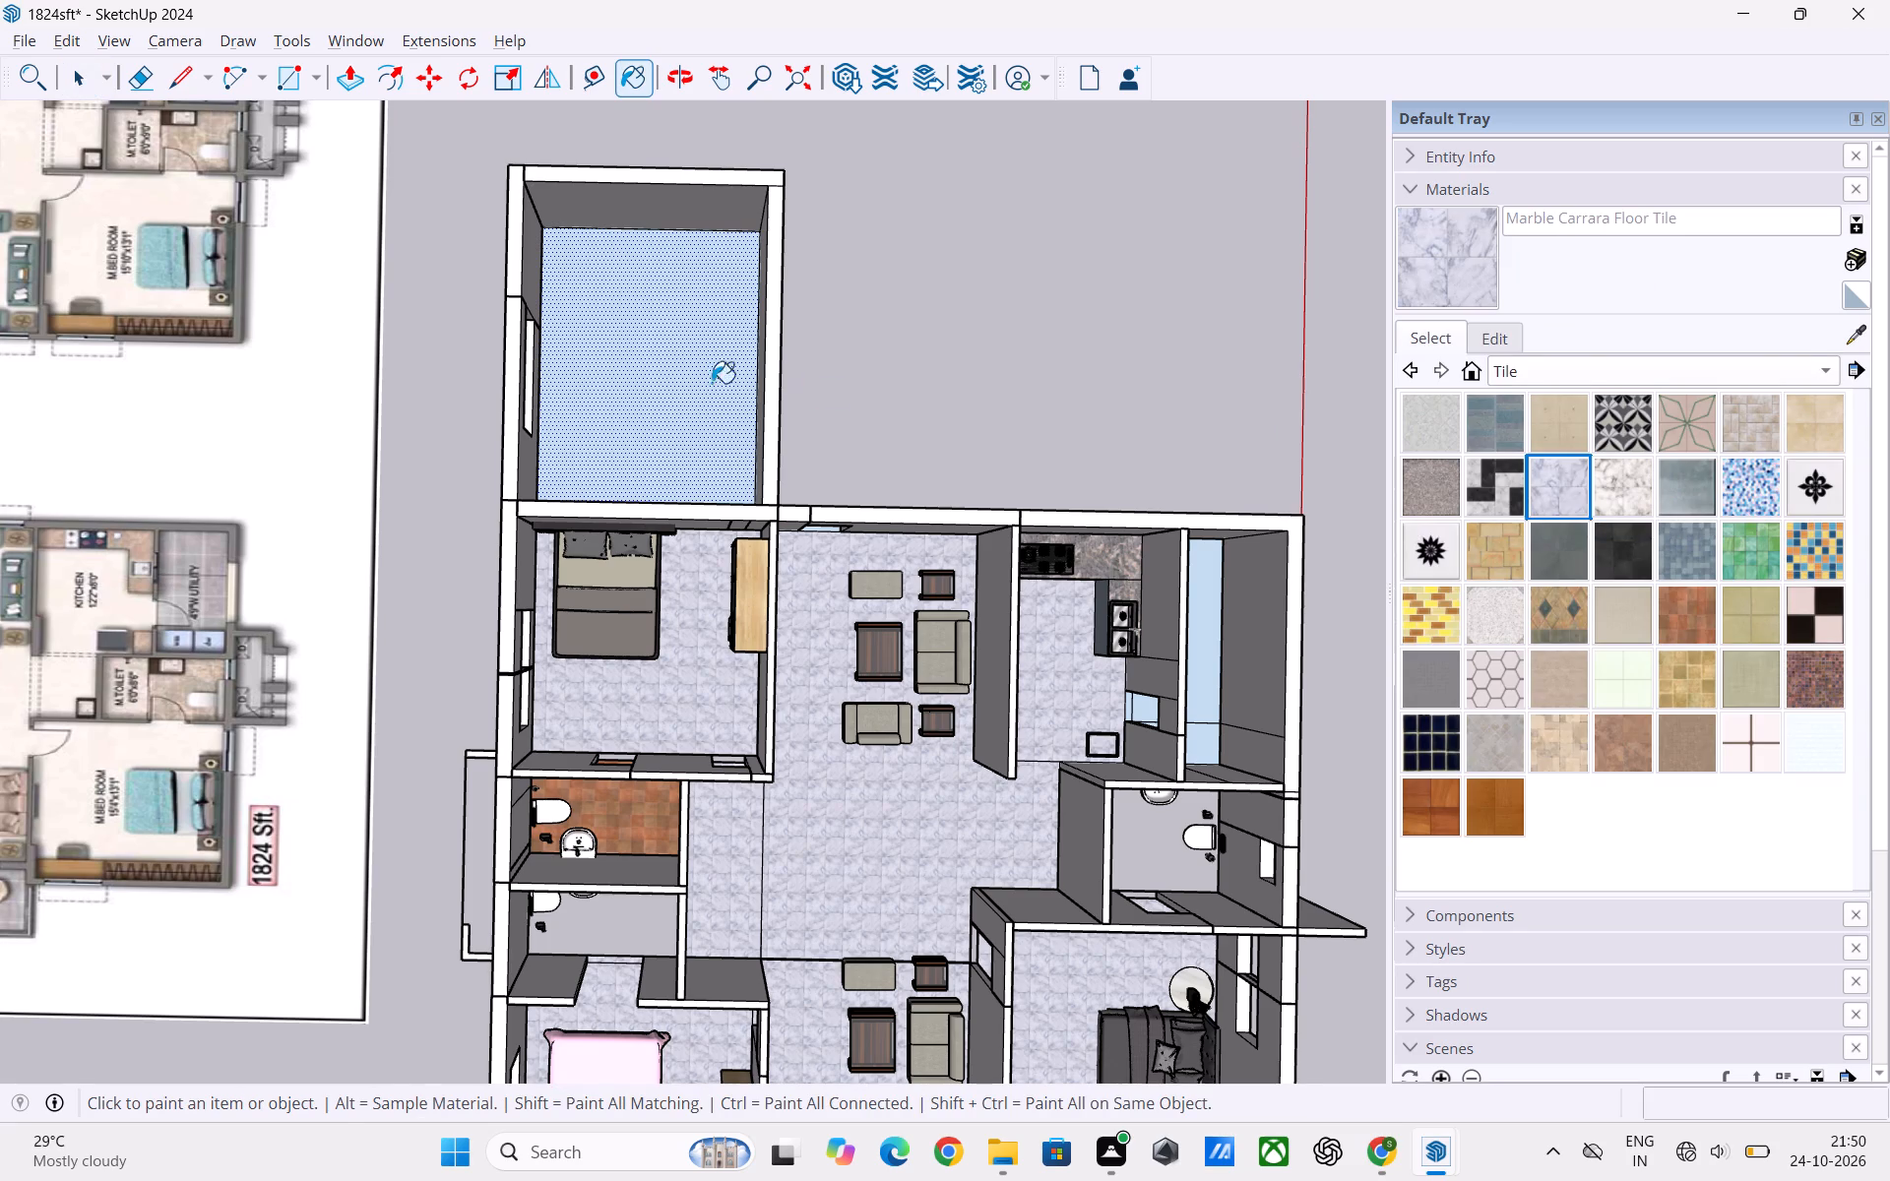
pyautogui.click(614, 382)
pyautogui.press('space')
pyautogui.click(1064, 319)
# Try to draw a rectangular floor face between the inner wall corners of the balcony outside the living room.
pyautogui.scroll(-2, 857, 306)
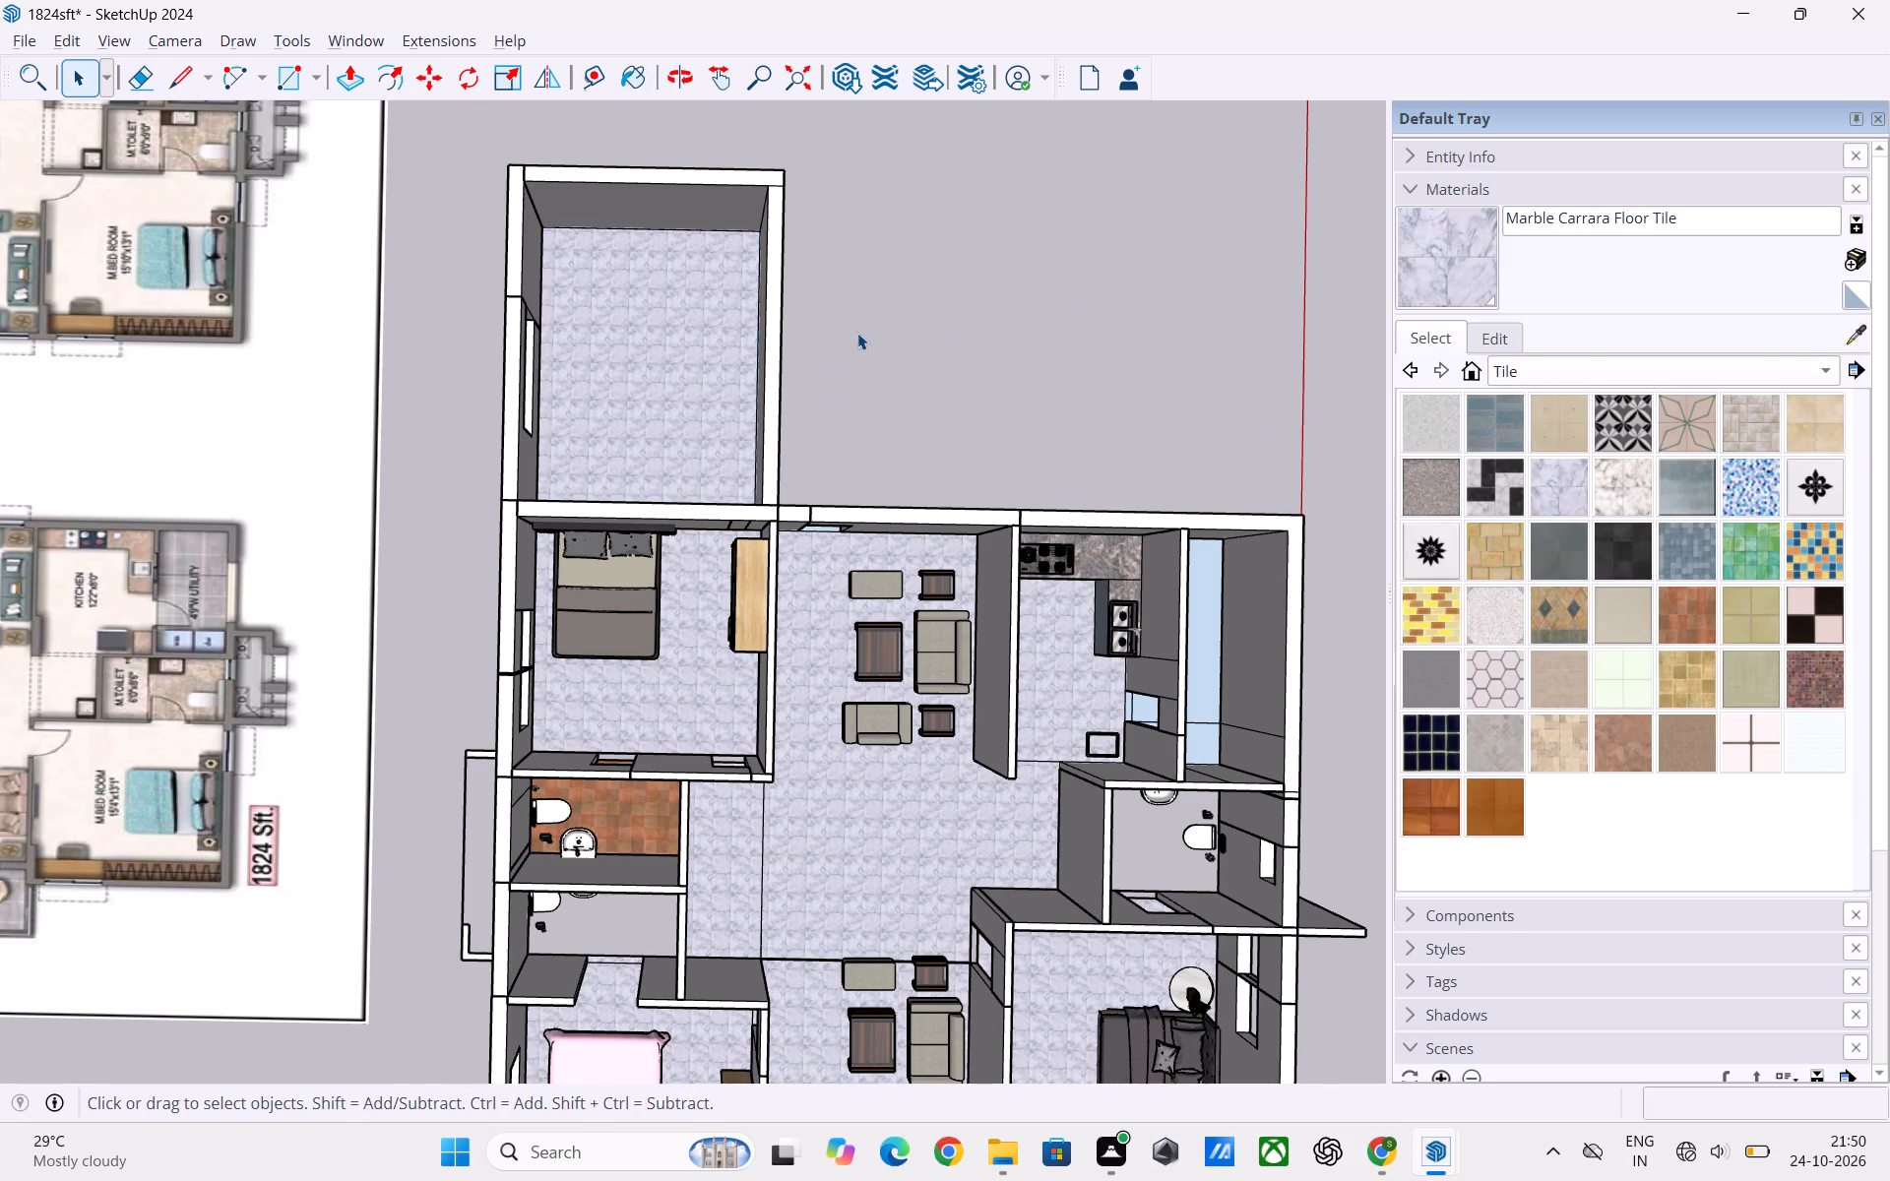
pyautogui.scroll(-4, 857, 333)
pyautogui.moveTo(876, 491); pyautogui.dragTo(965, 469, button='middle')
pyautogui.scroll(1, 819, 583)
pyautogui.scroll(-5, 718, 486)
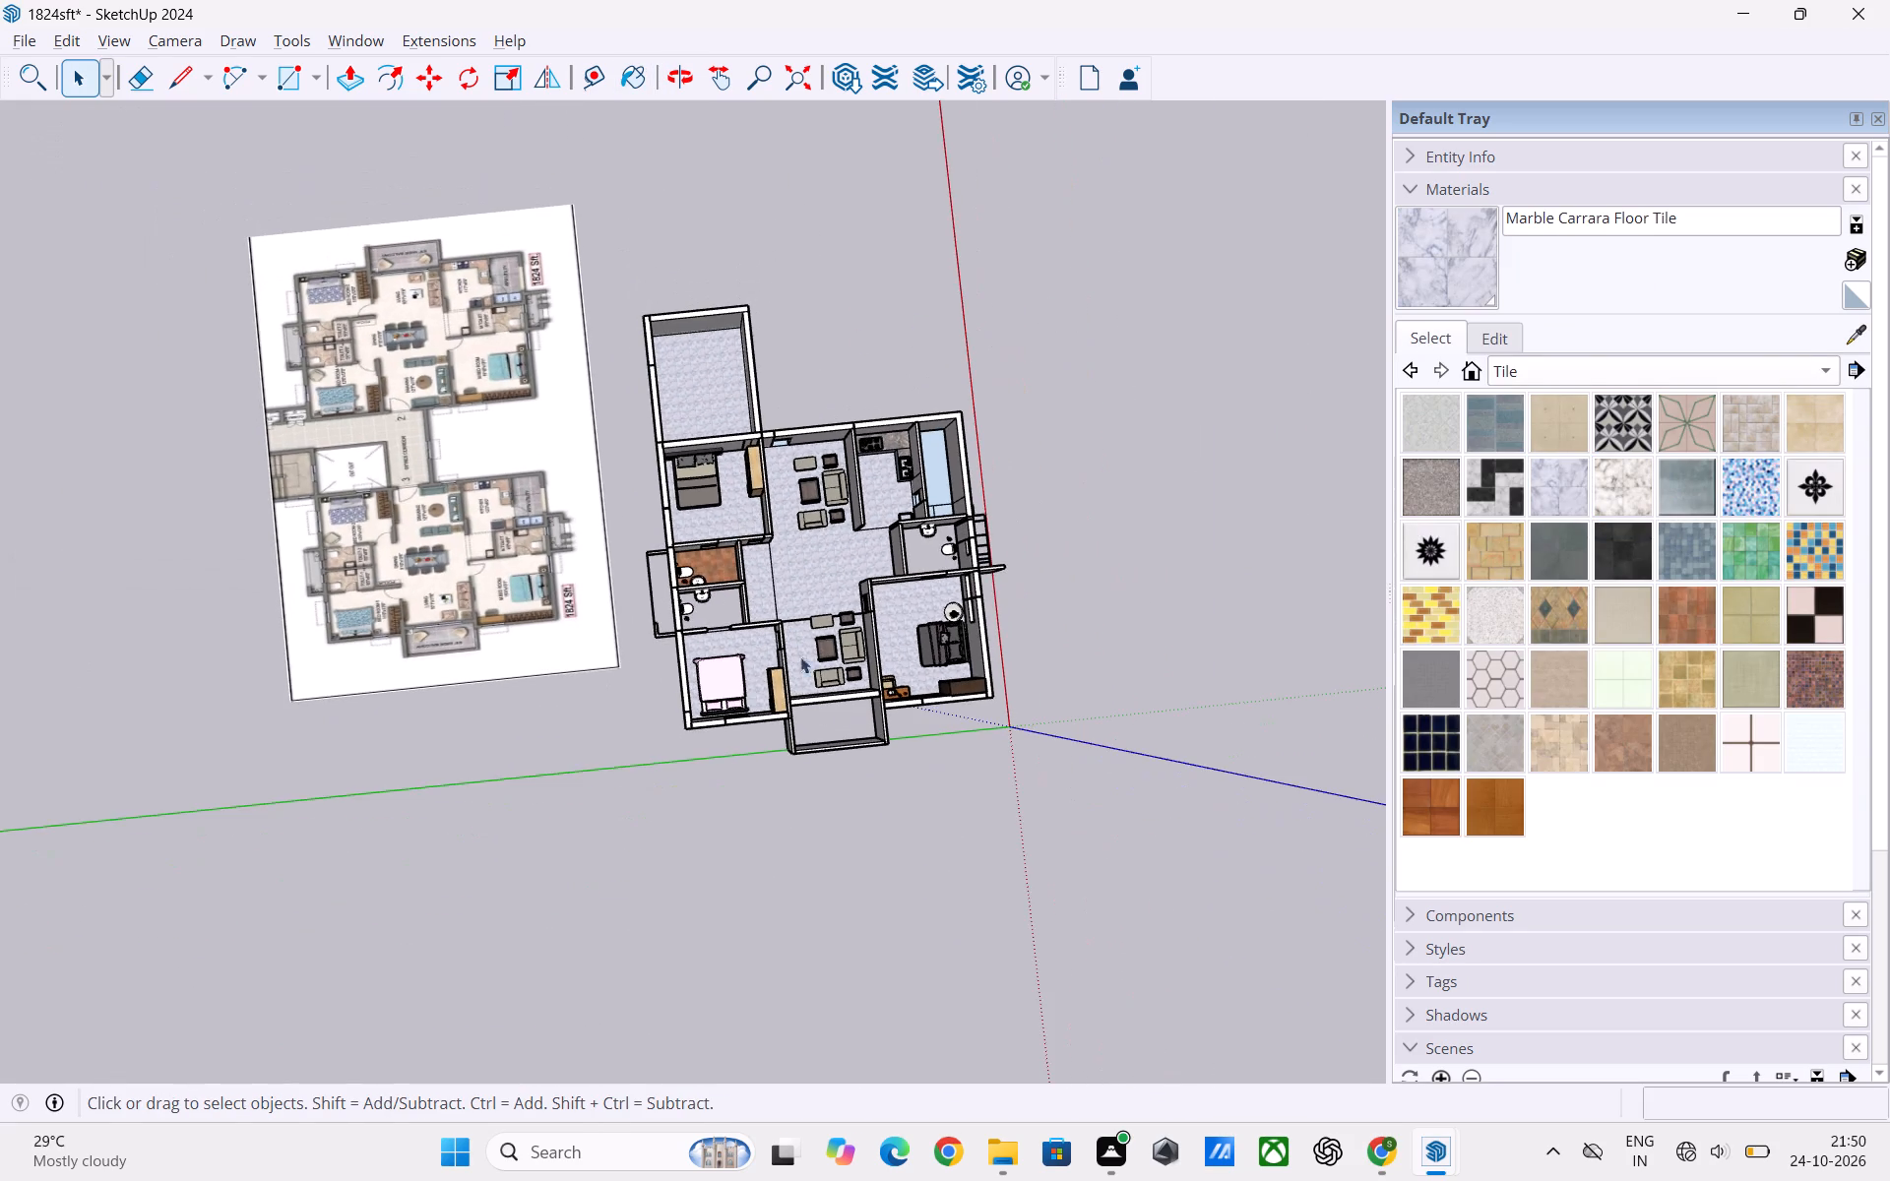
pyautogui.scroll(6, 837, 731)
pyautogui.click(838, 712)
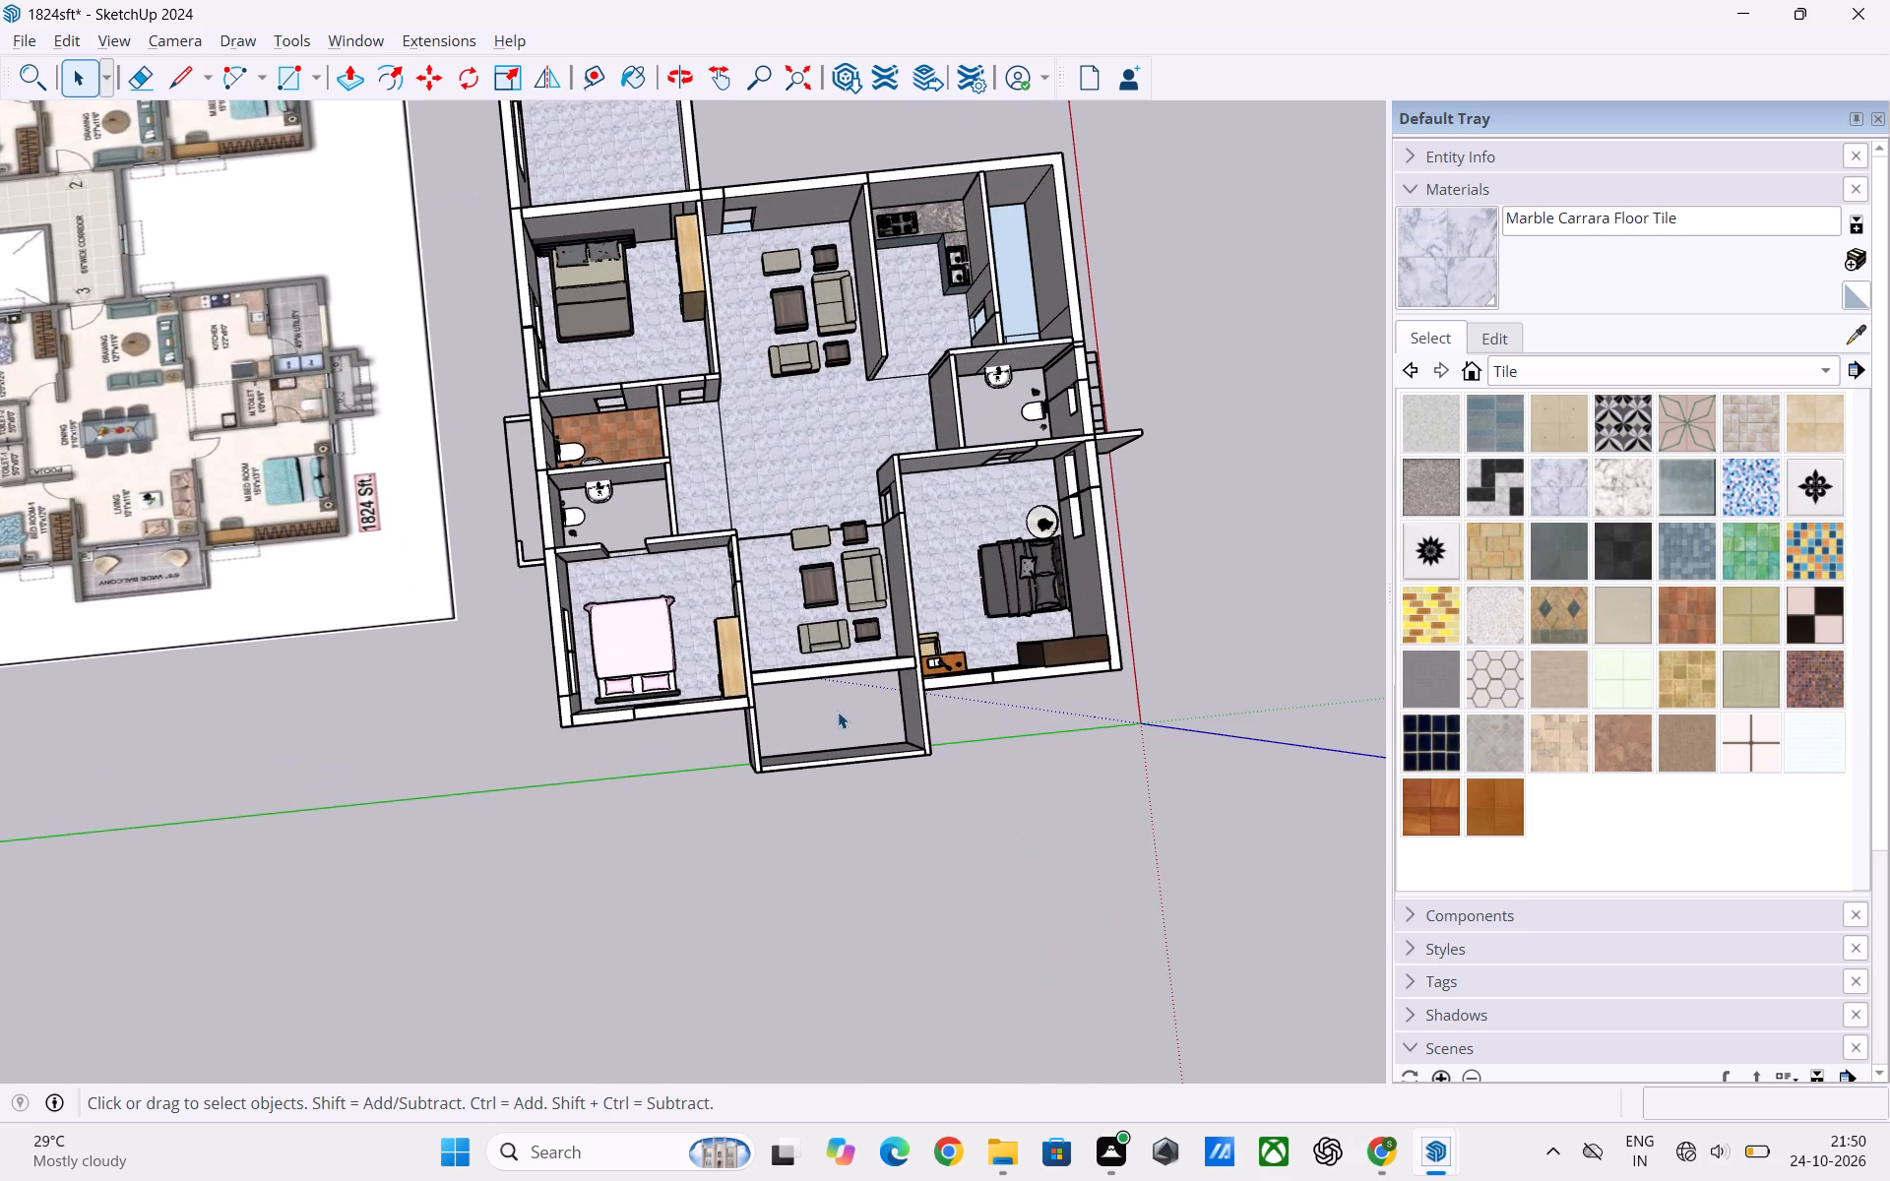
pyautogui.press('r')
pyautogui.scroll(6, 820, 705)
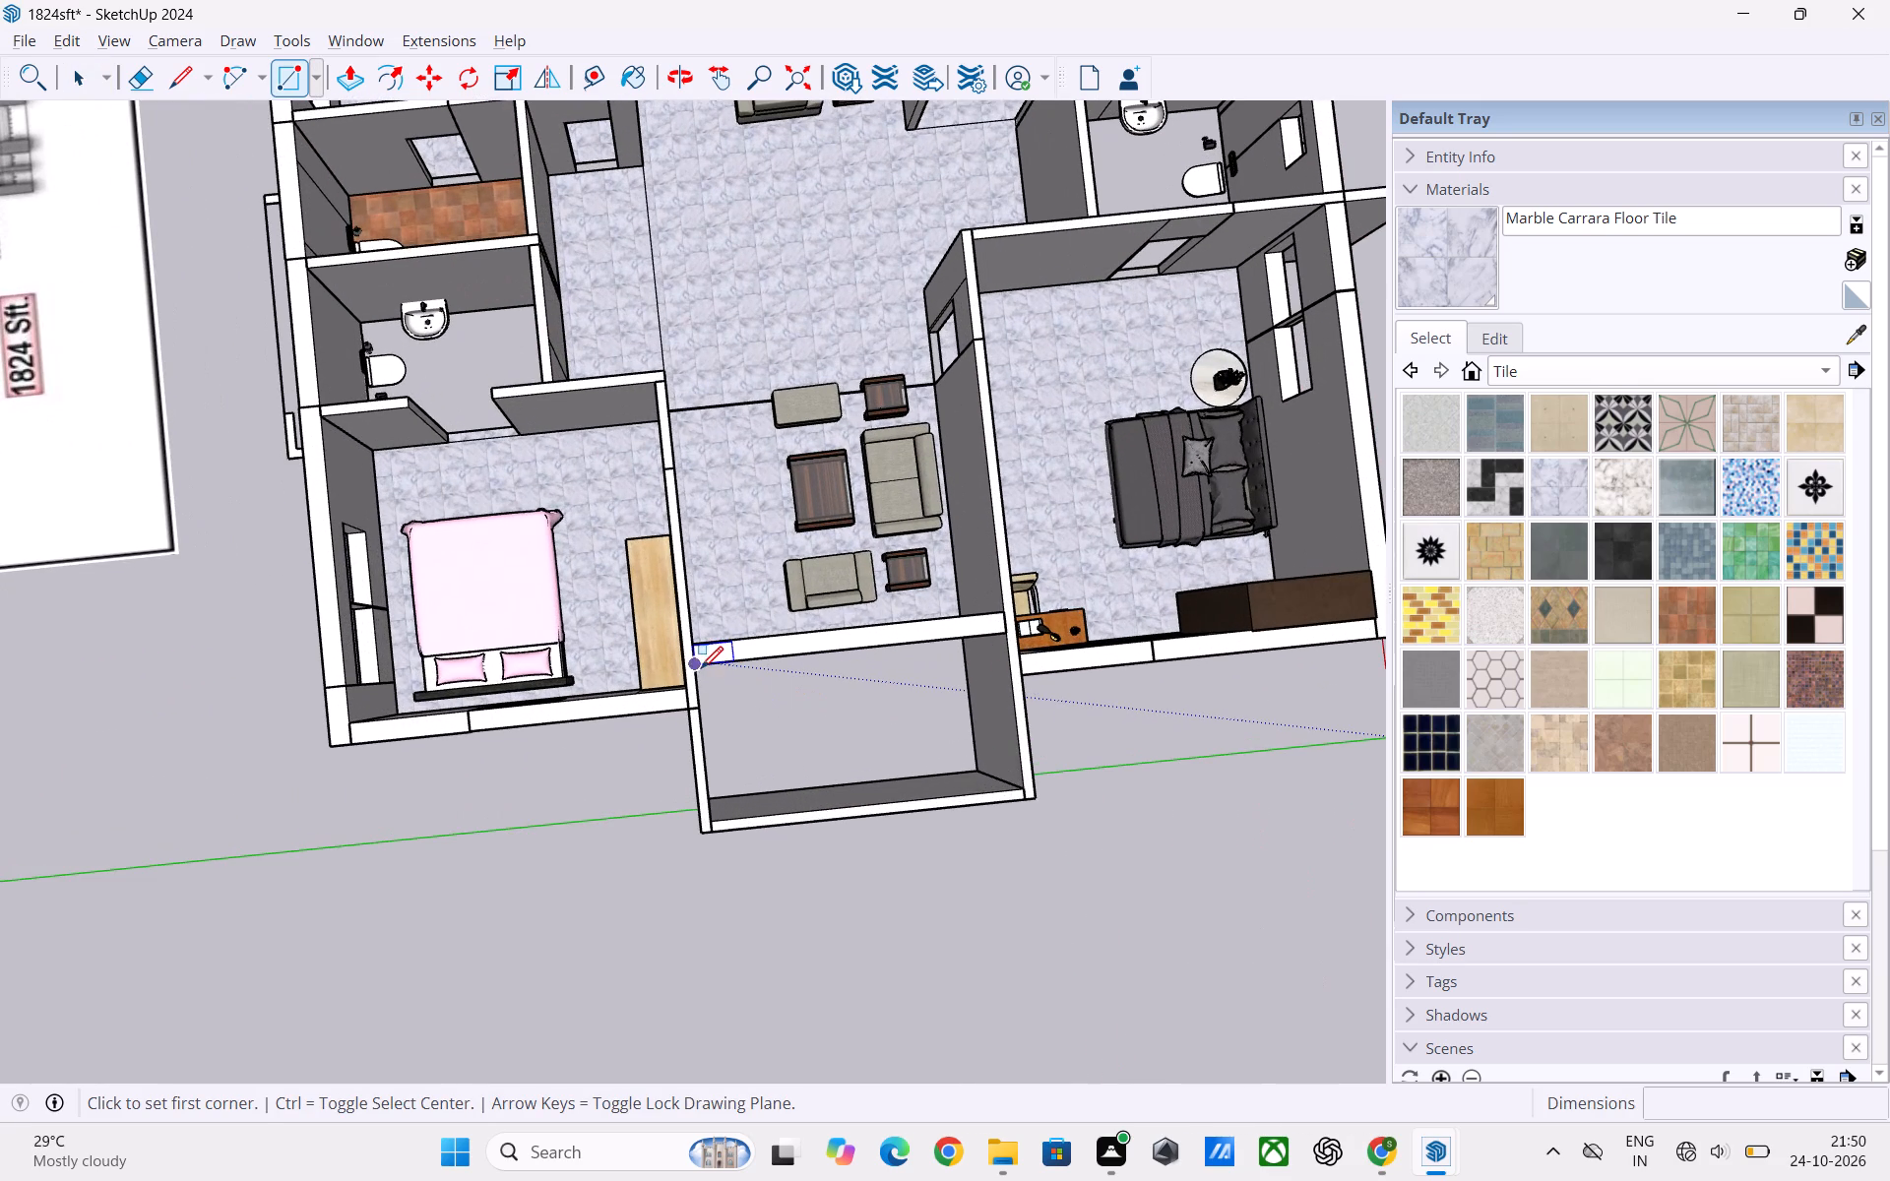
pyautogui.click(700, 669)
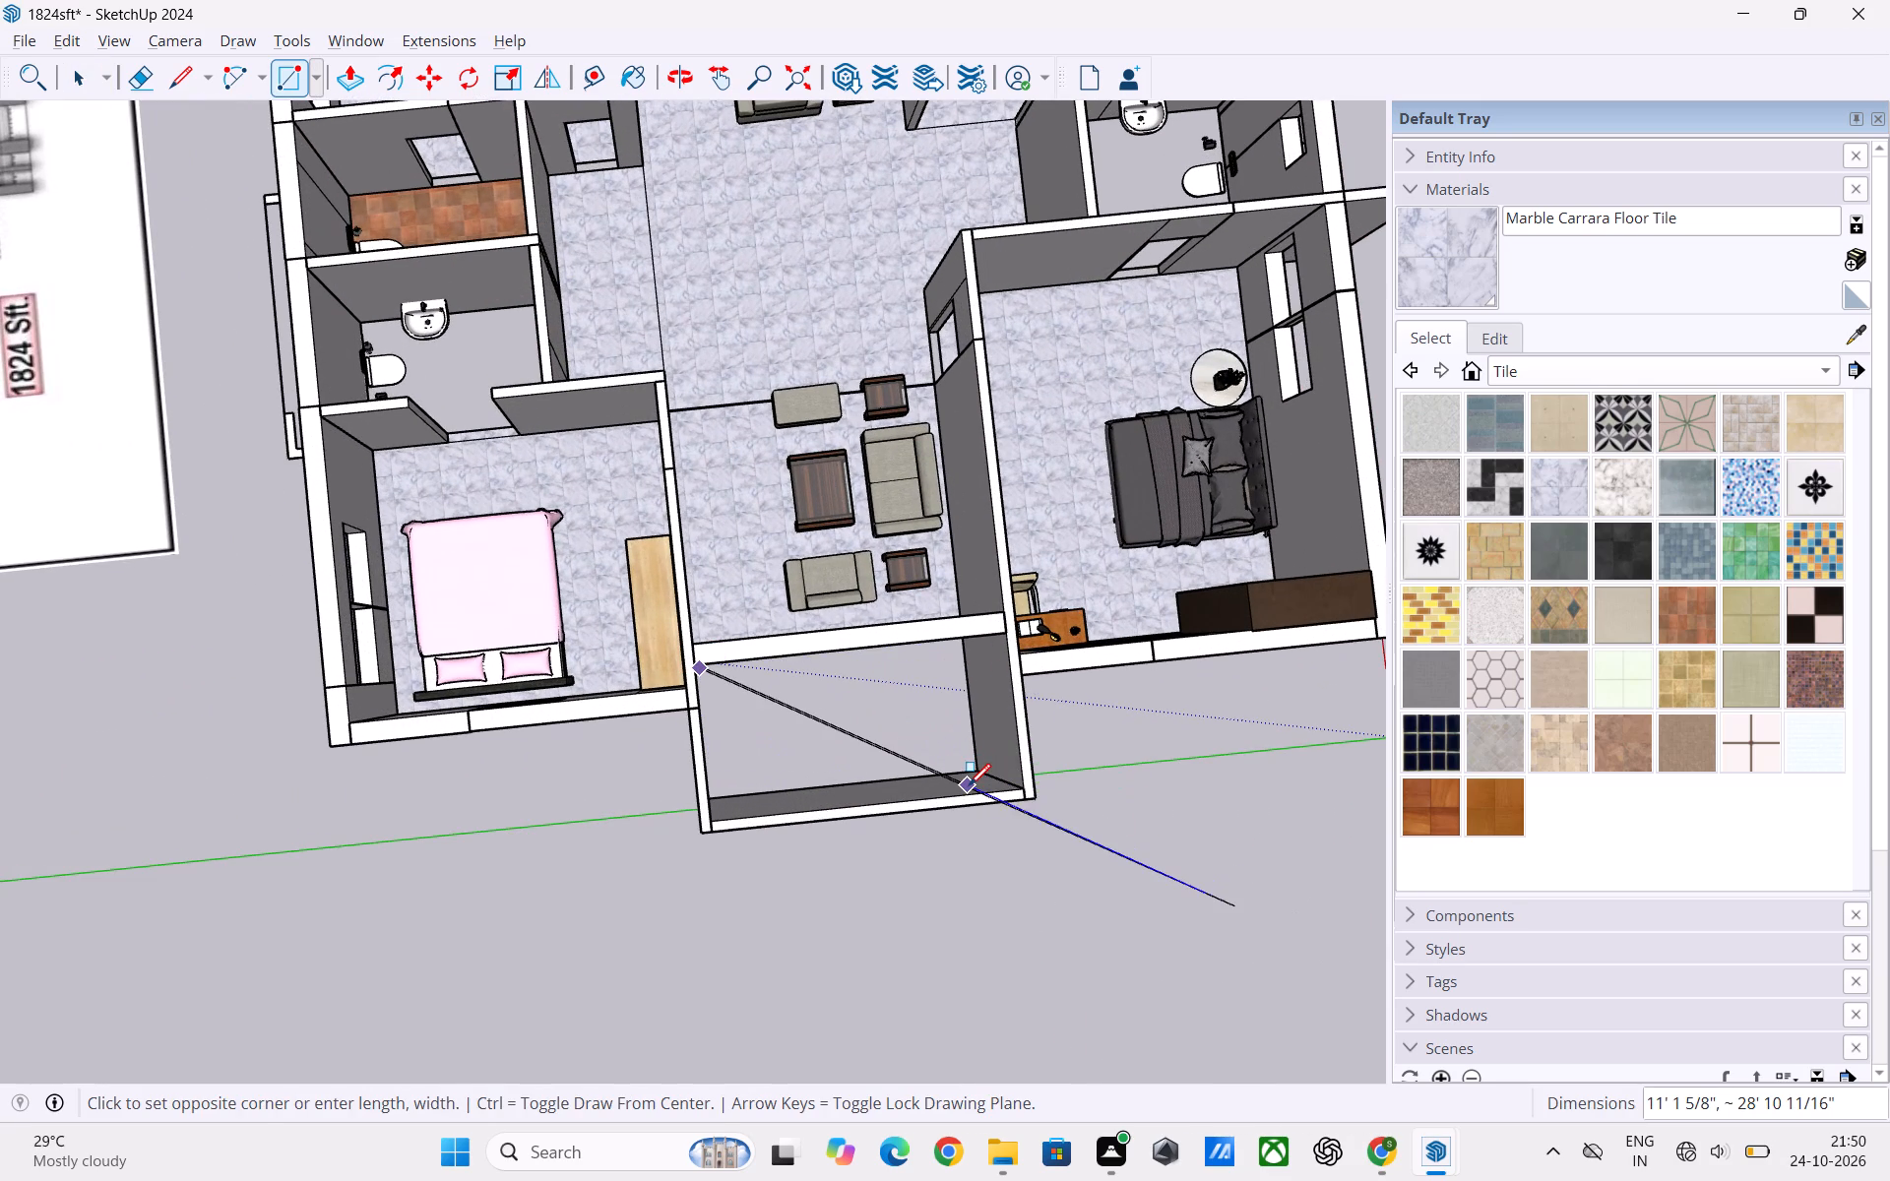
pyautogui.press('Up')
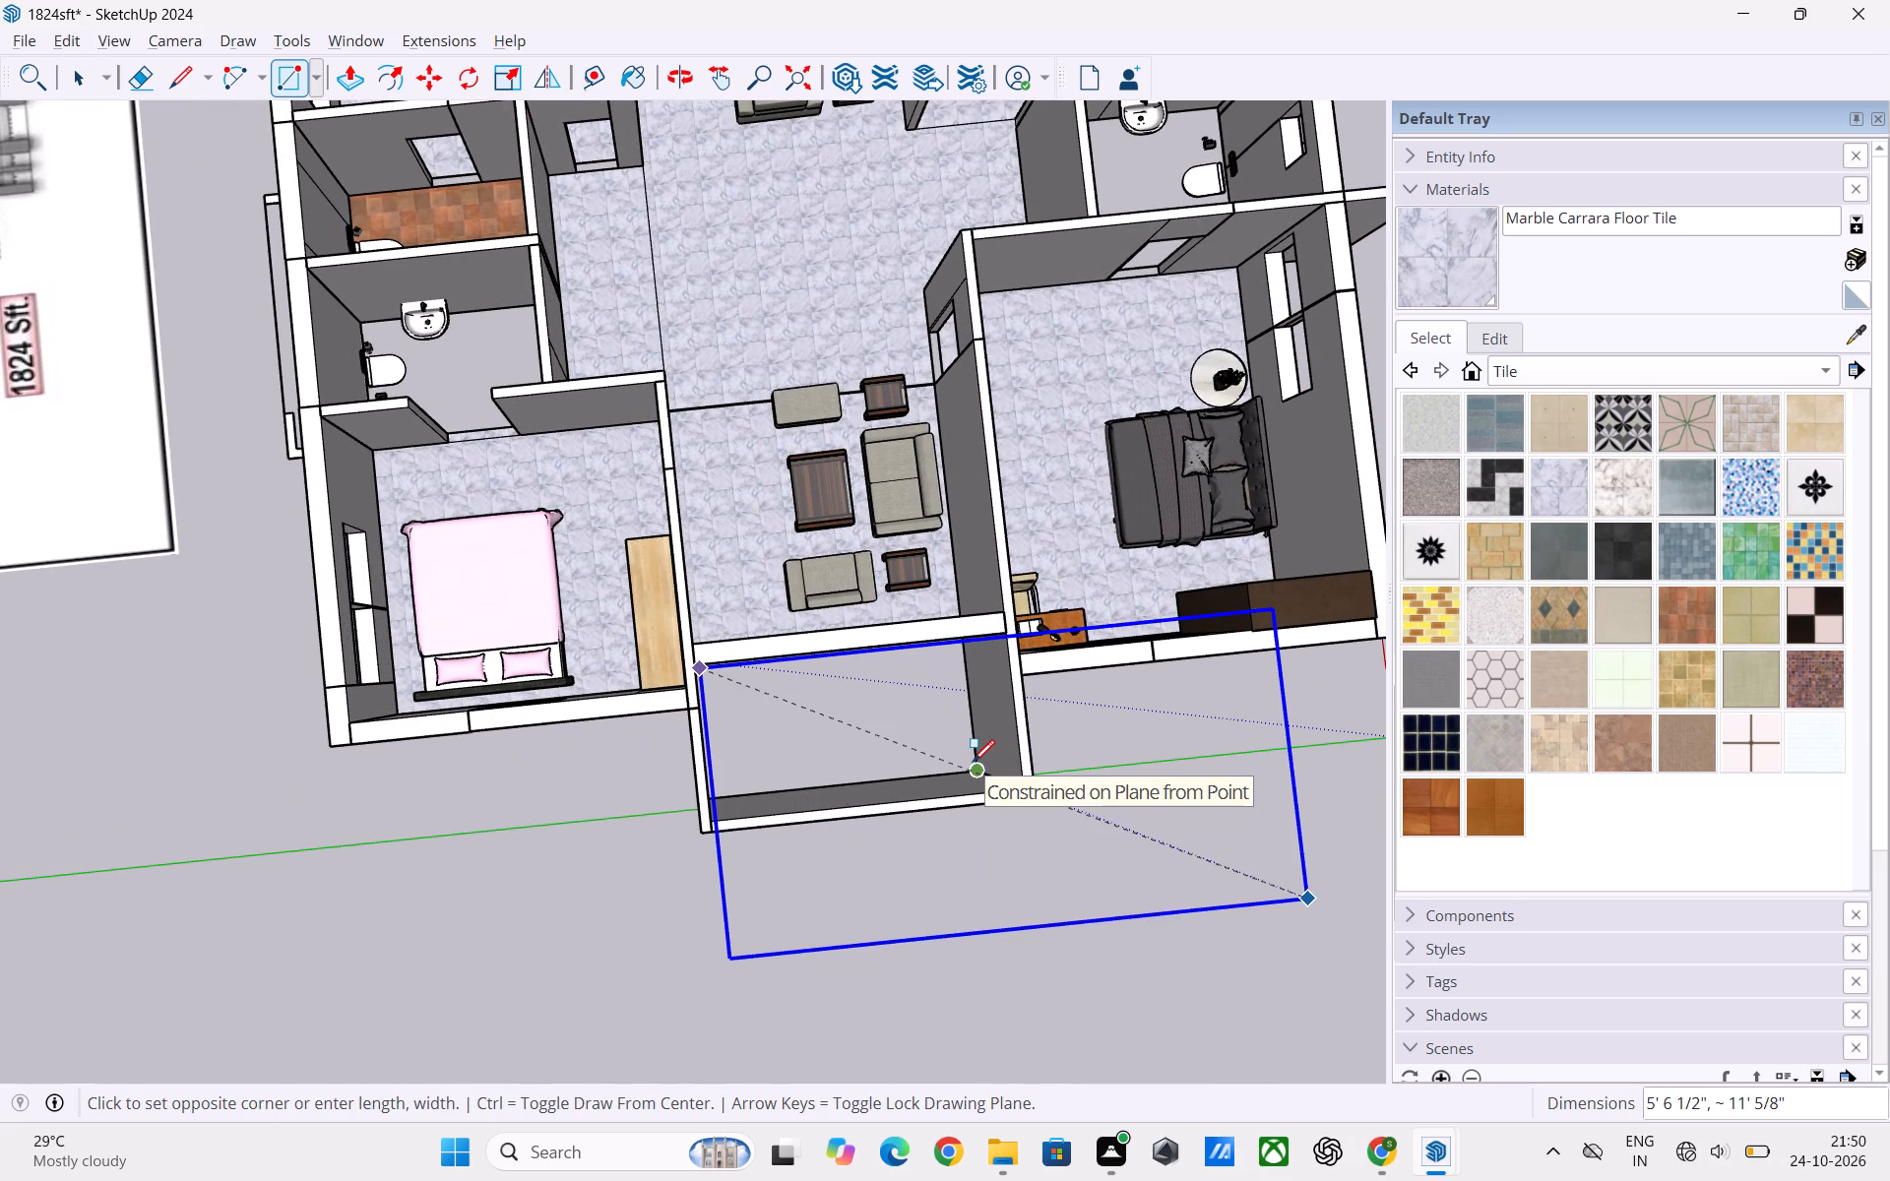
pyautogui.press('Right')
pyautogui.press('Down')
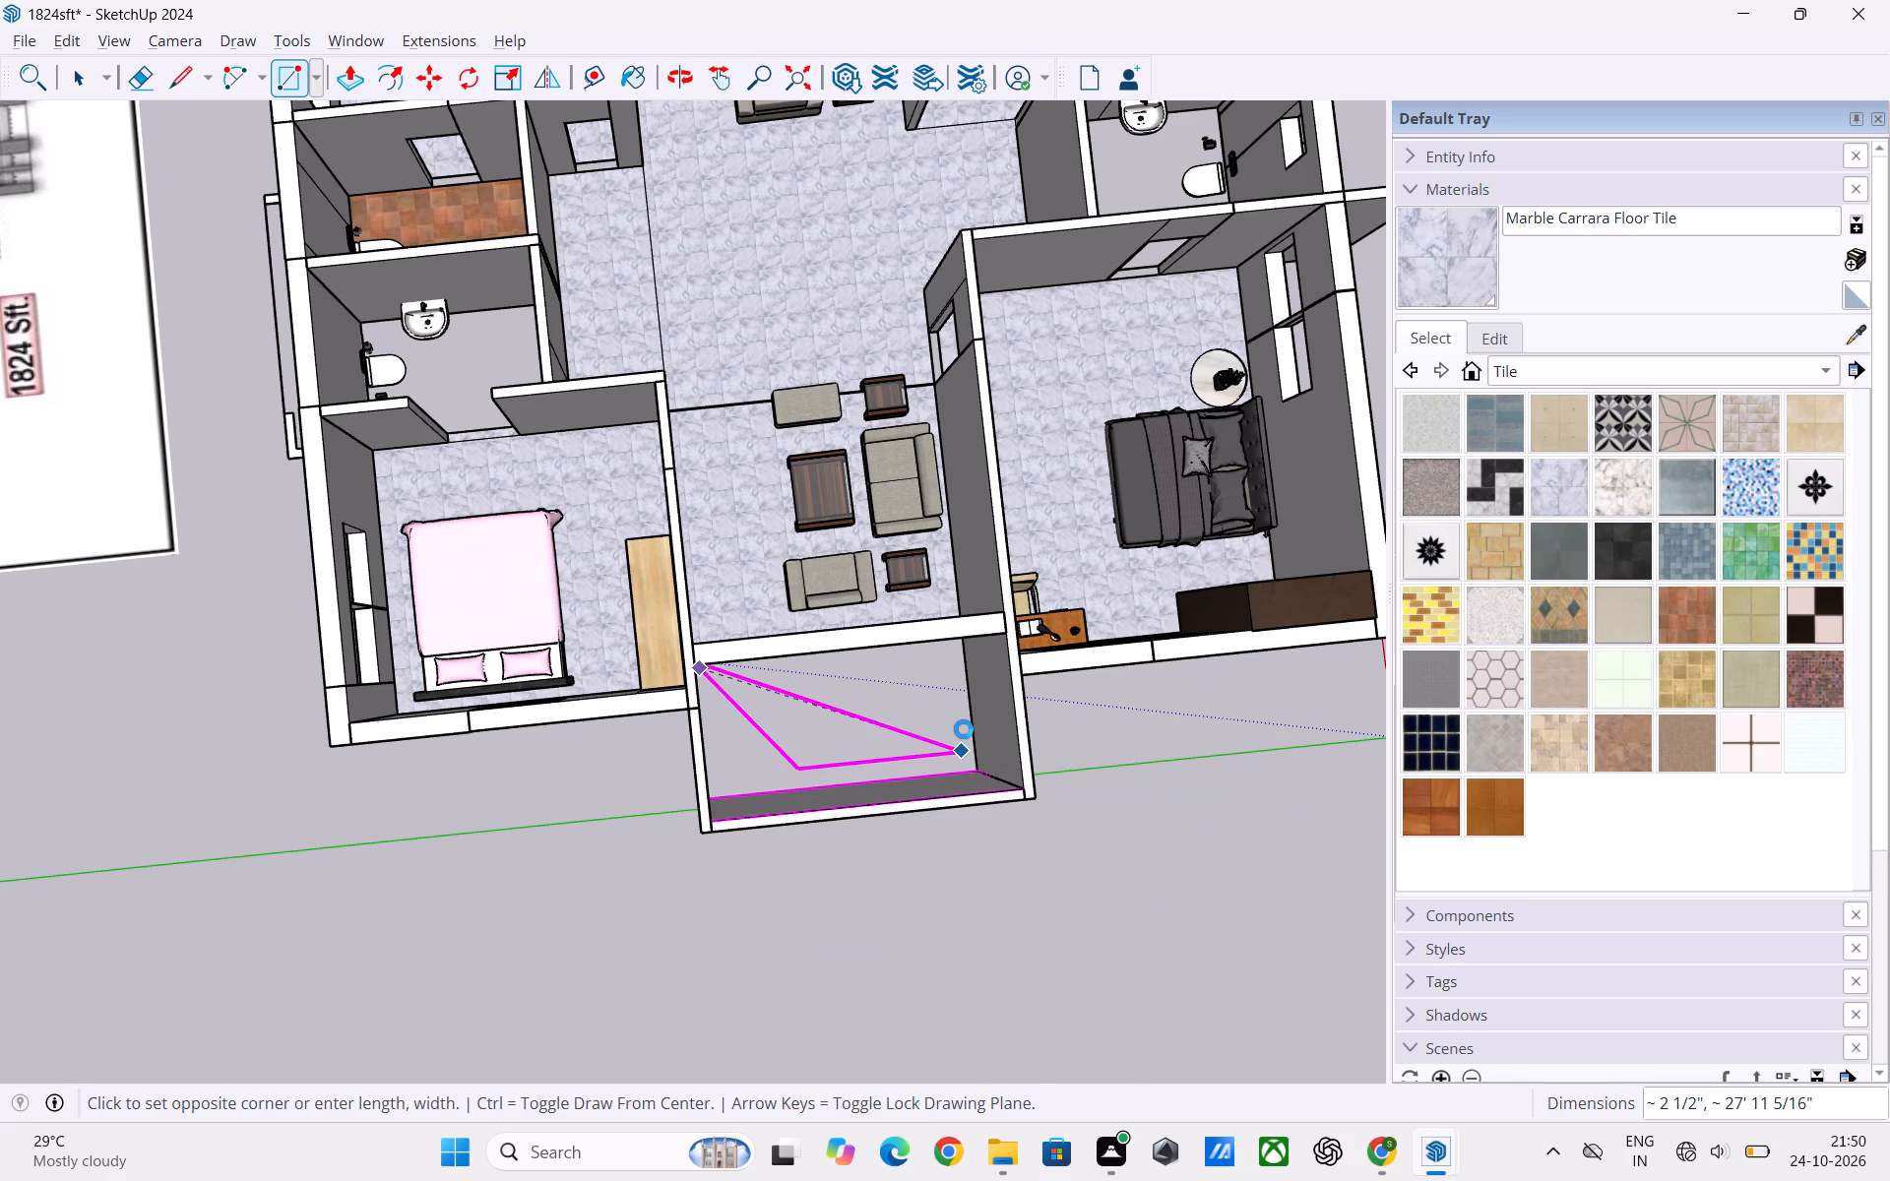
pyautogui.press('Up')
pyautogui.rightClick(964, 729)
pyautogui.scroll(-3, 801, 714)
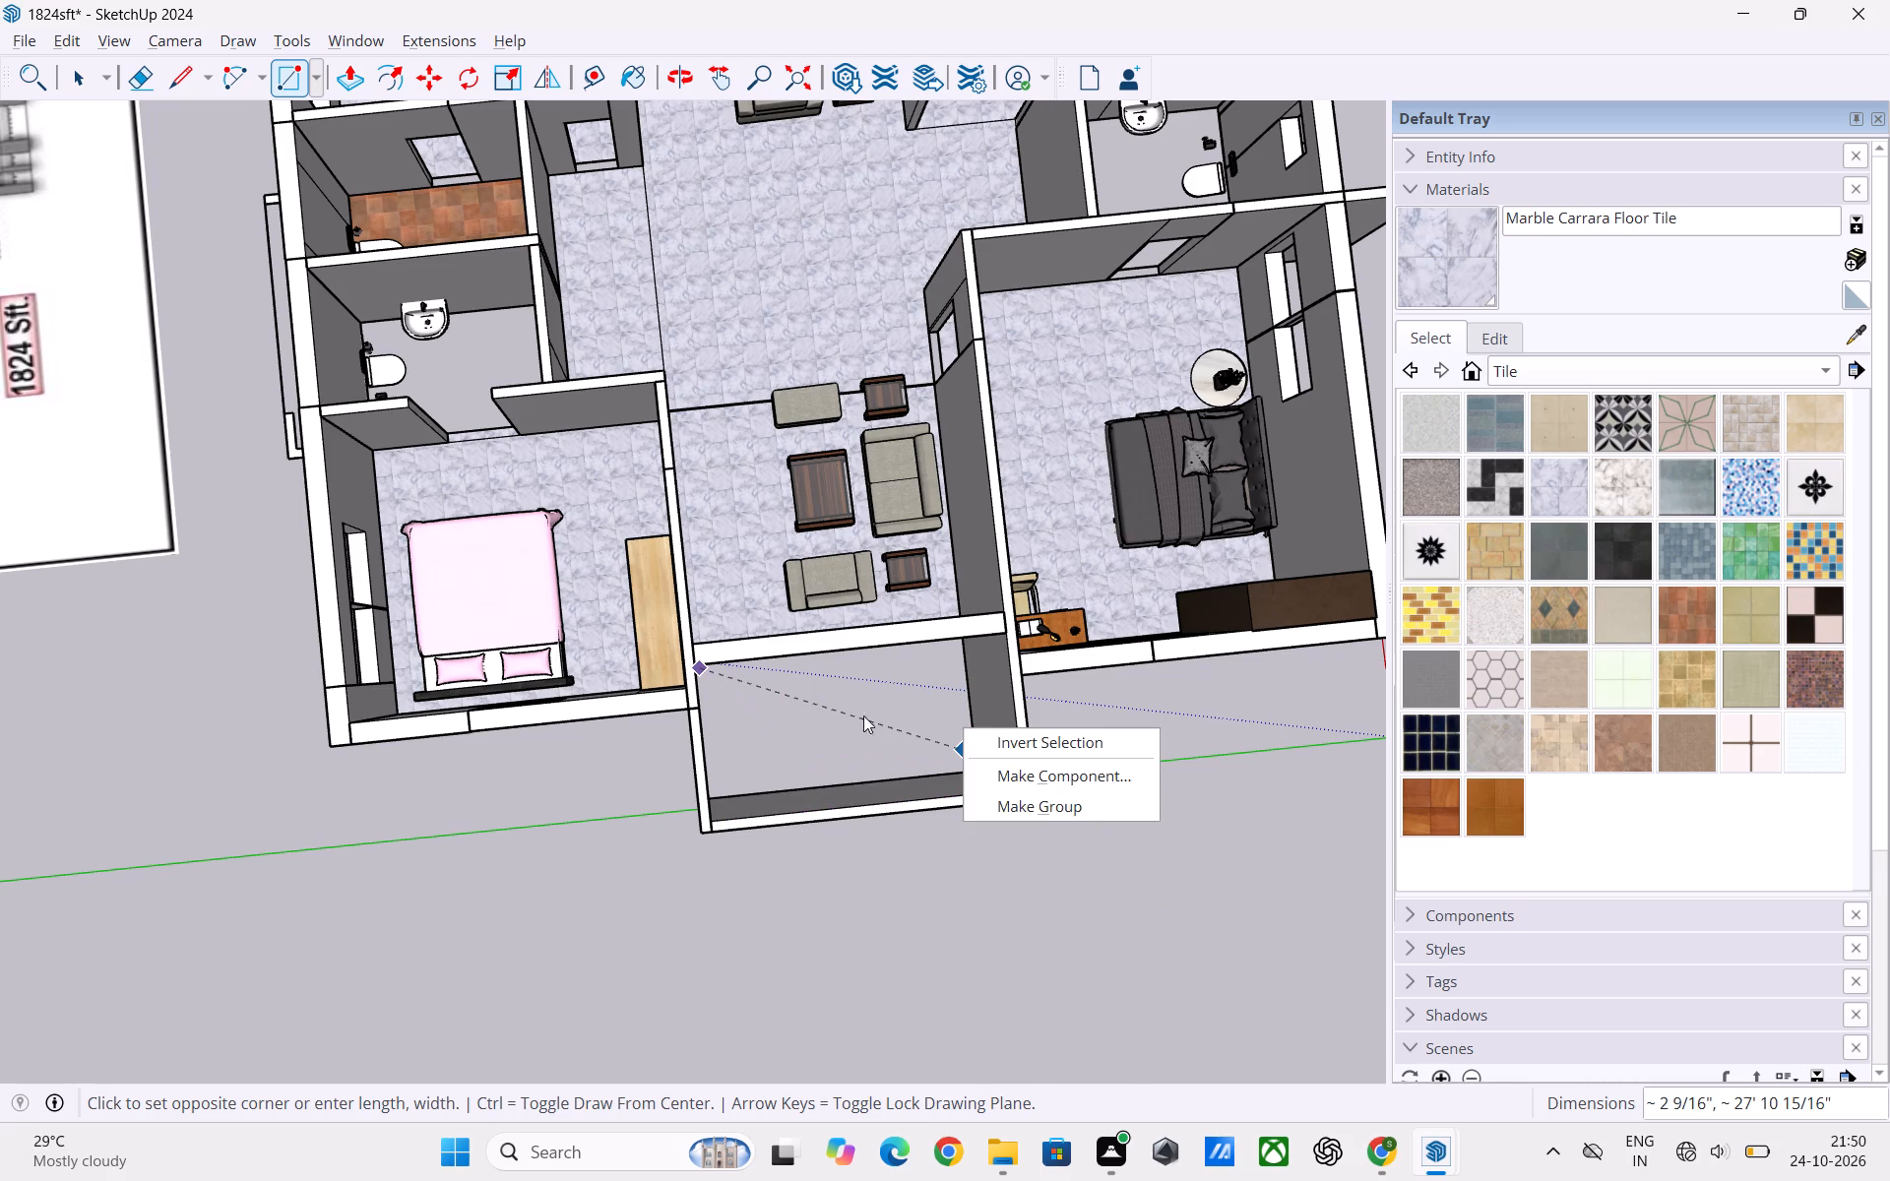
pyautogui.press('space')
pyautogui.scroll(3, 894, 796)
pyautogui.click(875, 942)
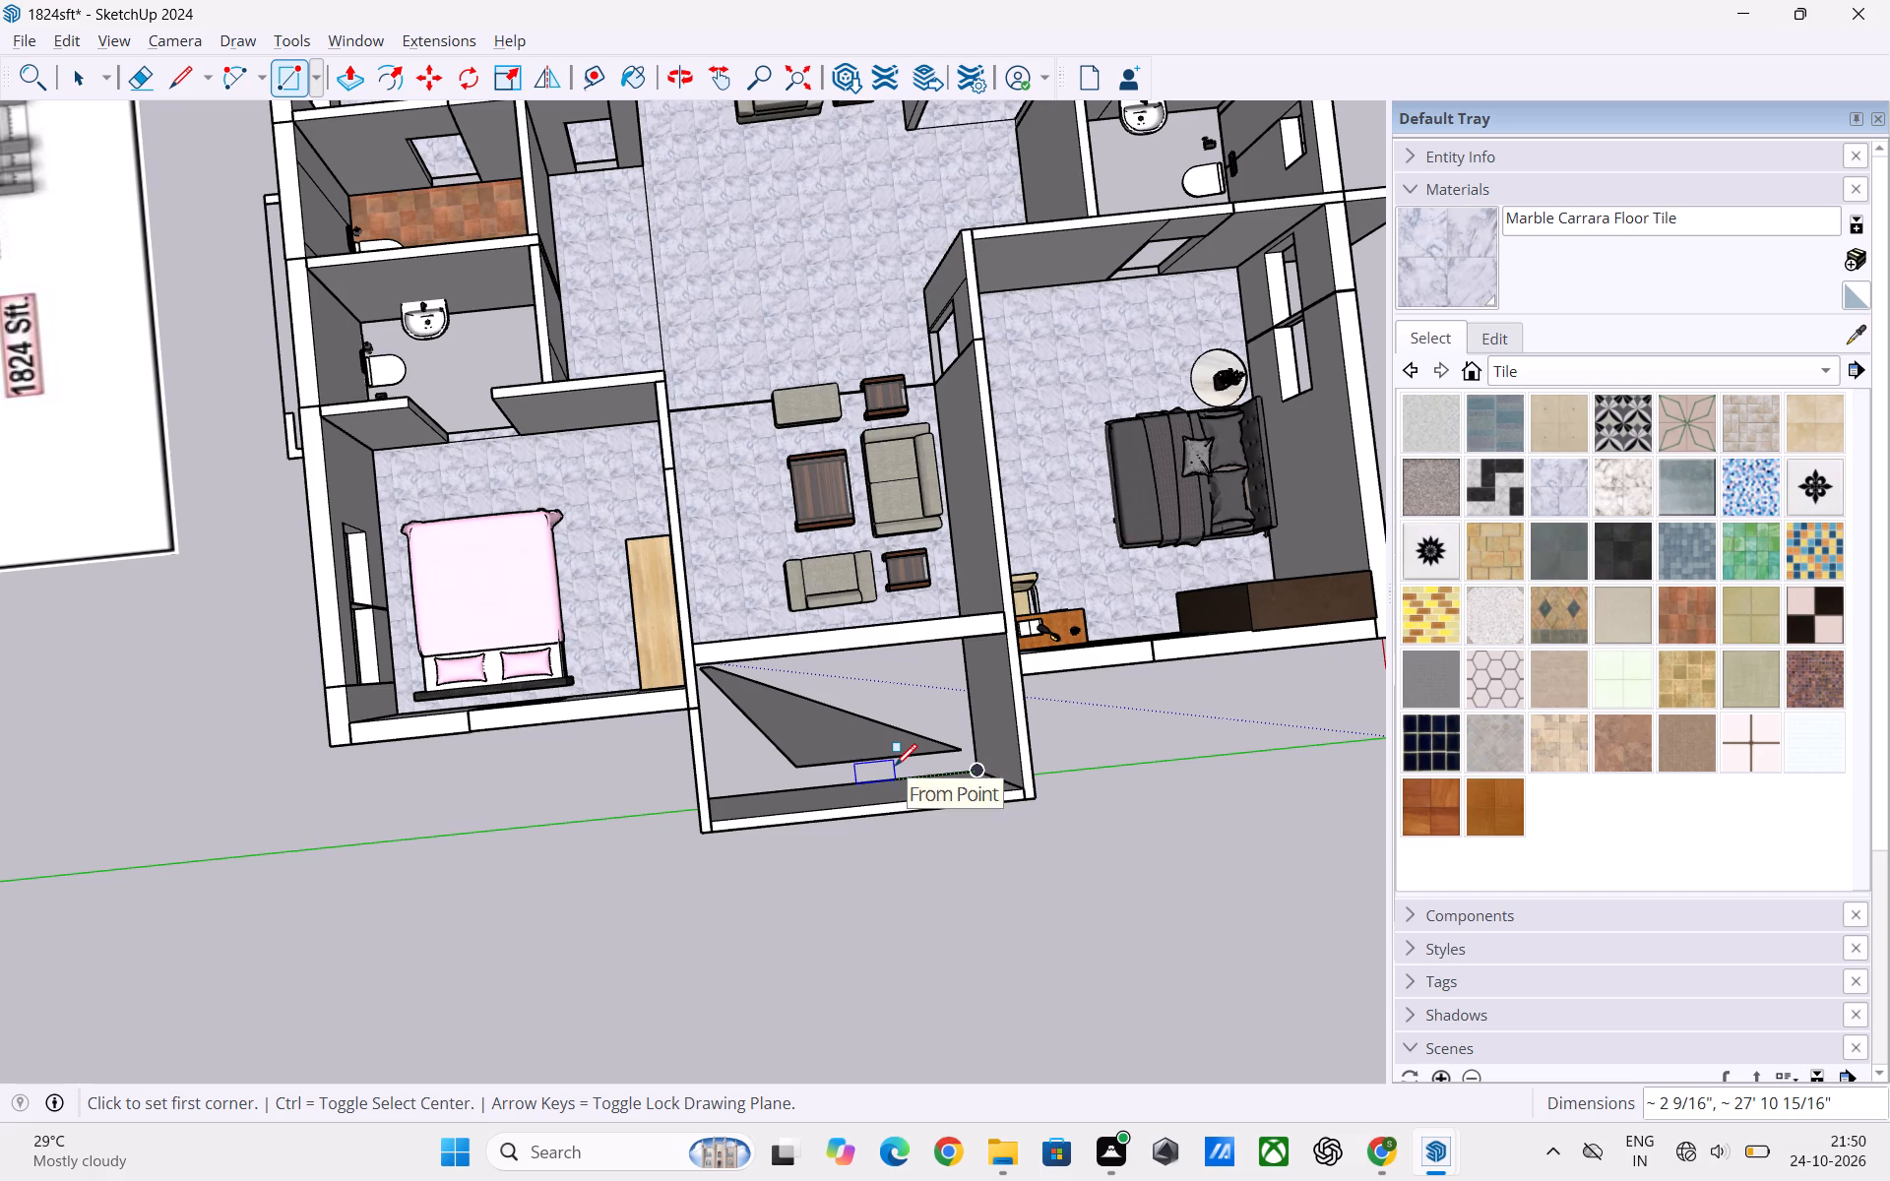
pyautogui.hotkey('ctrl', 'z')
# Draw a horizontal rectangular floor face, about 5' 6" by 11', between the inner wall corners of the balcony.
pyautogui.scroll(3, 832, 717)
pyautogui.scroll(6, 687, 651)
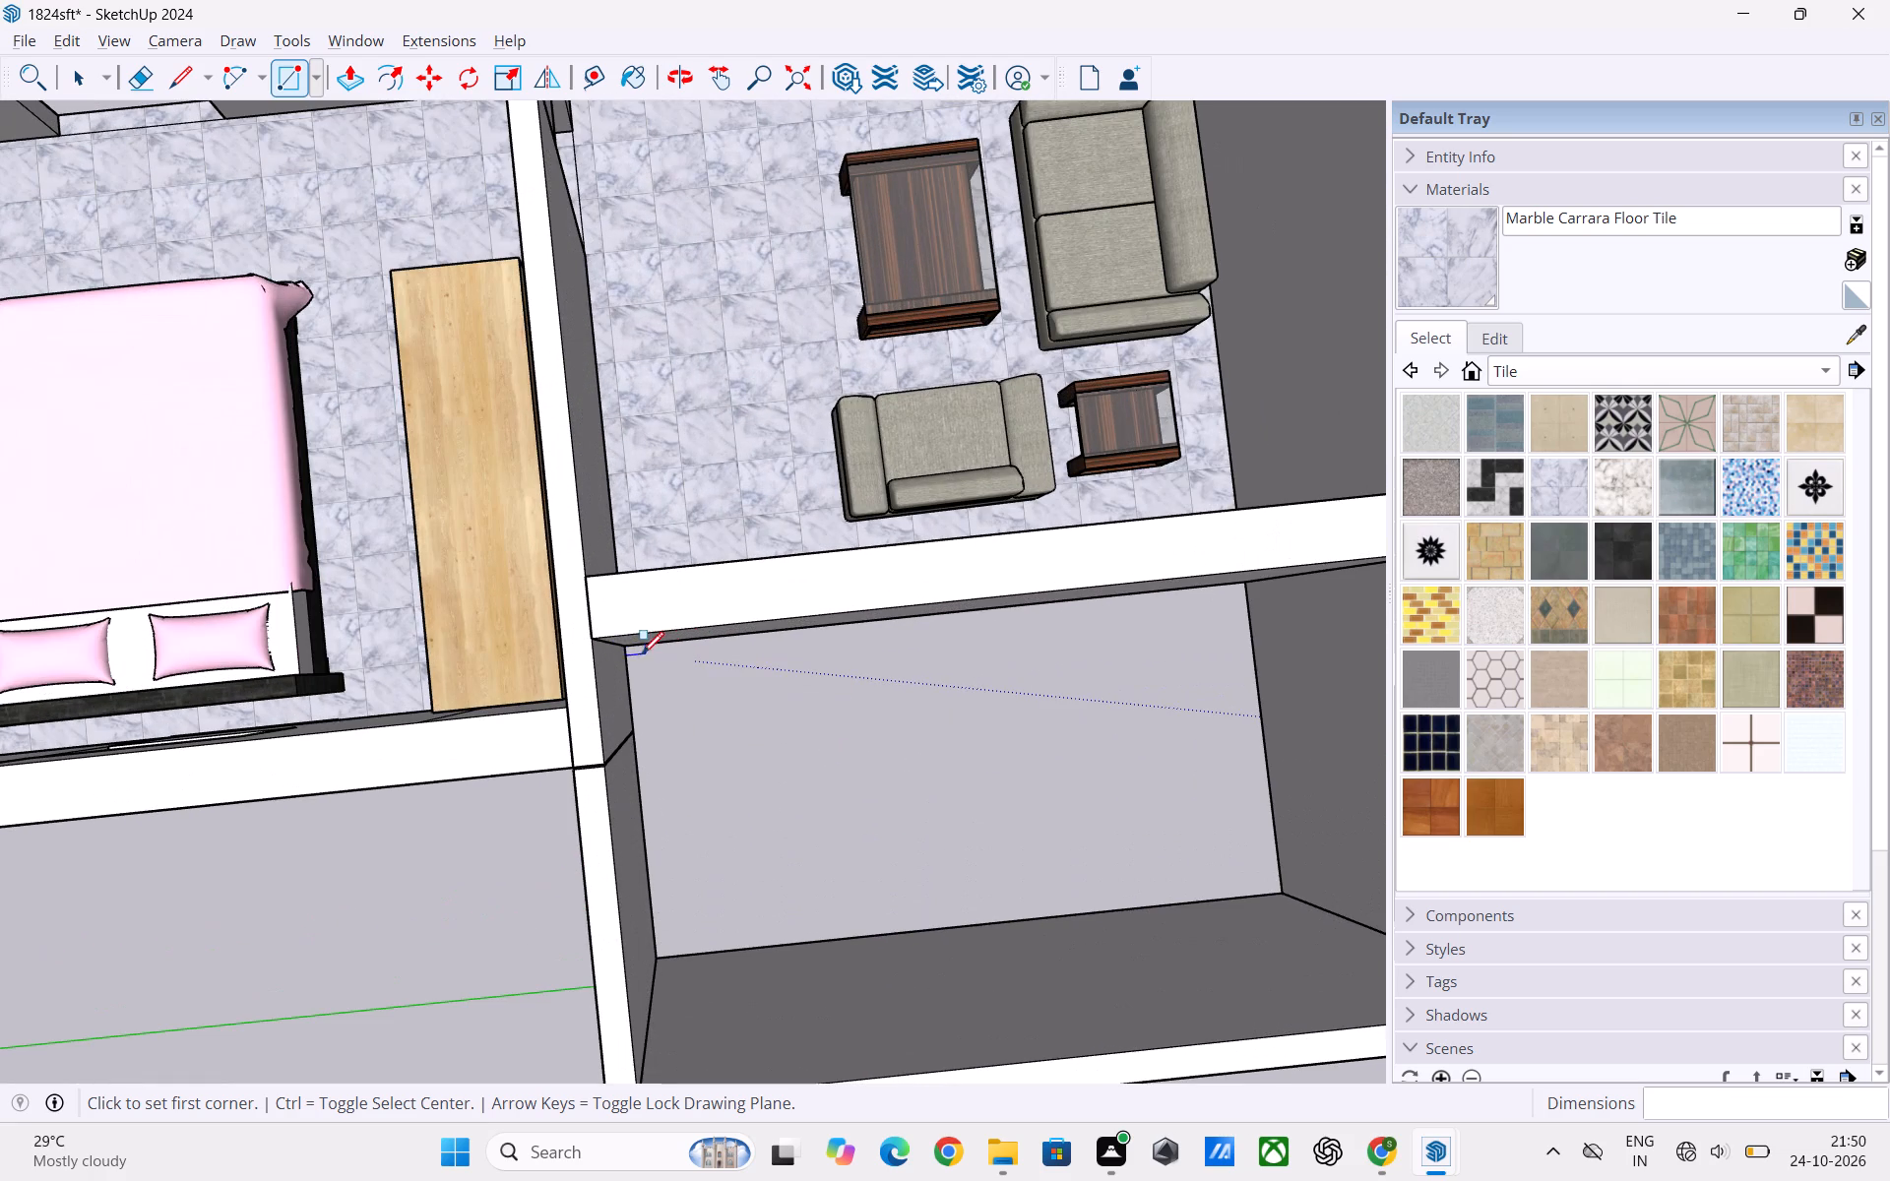
pyautogui.click(621, 652)
pyautogui.scroll(-3, 642, 736)
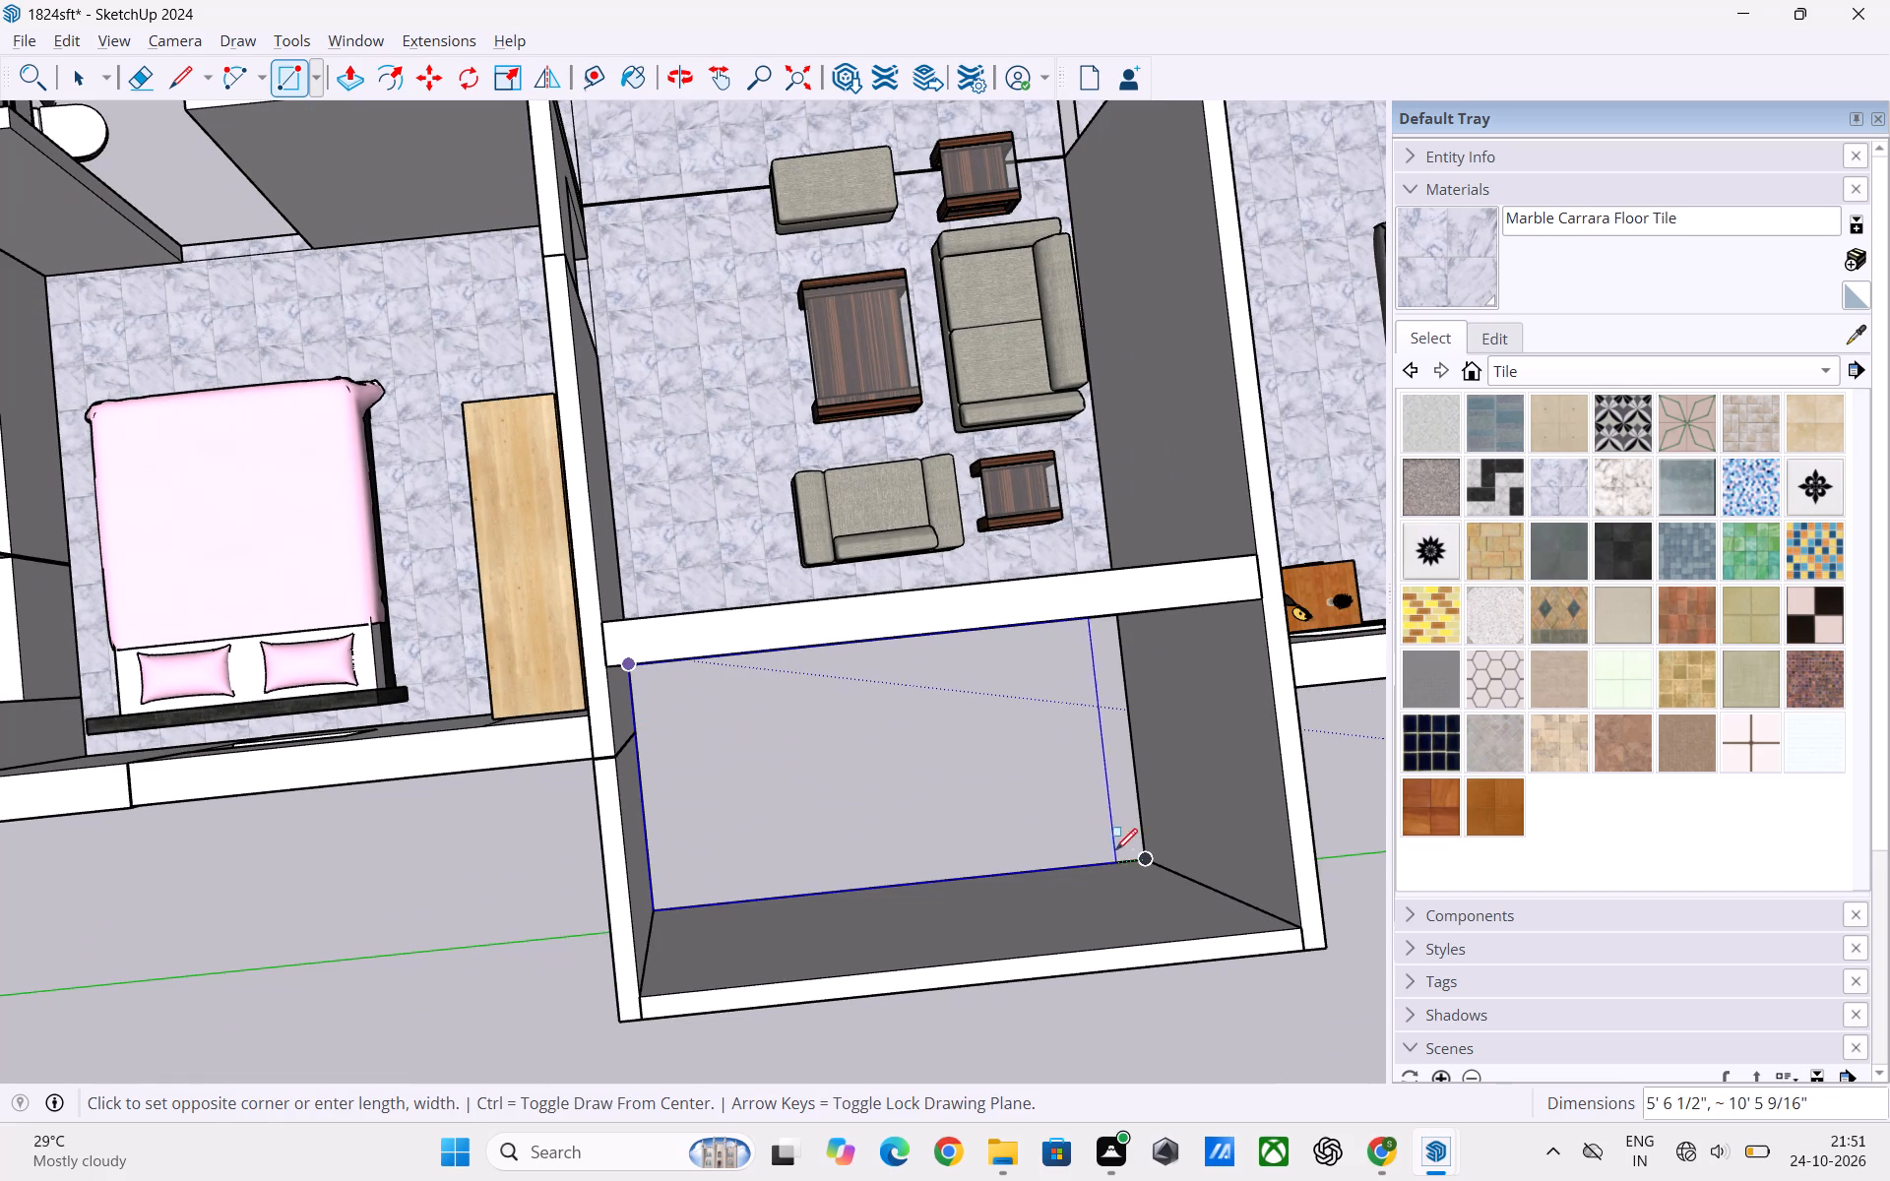
pyautogui.click(1147, 861)
pyautogui.press('space')
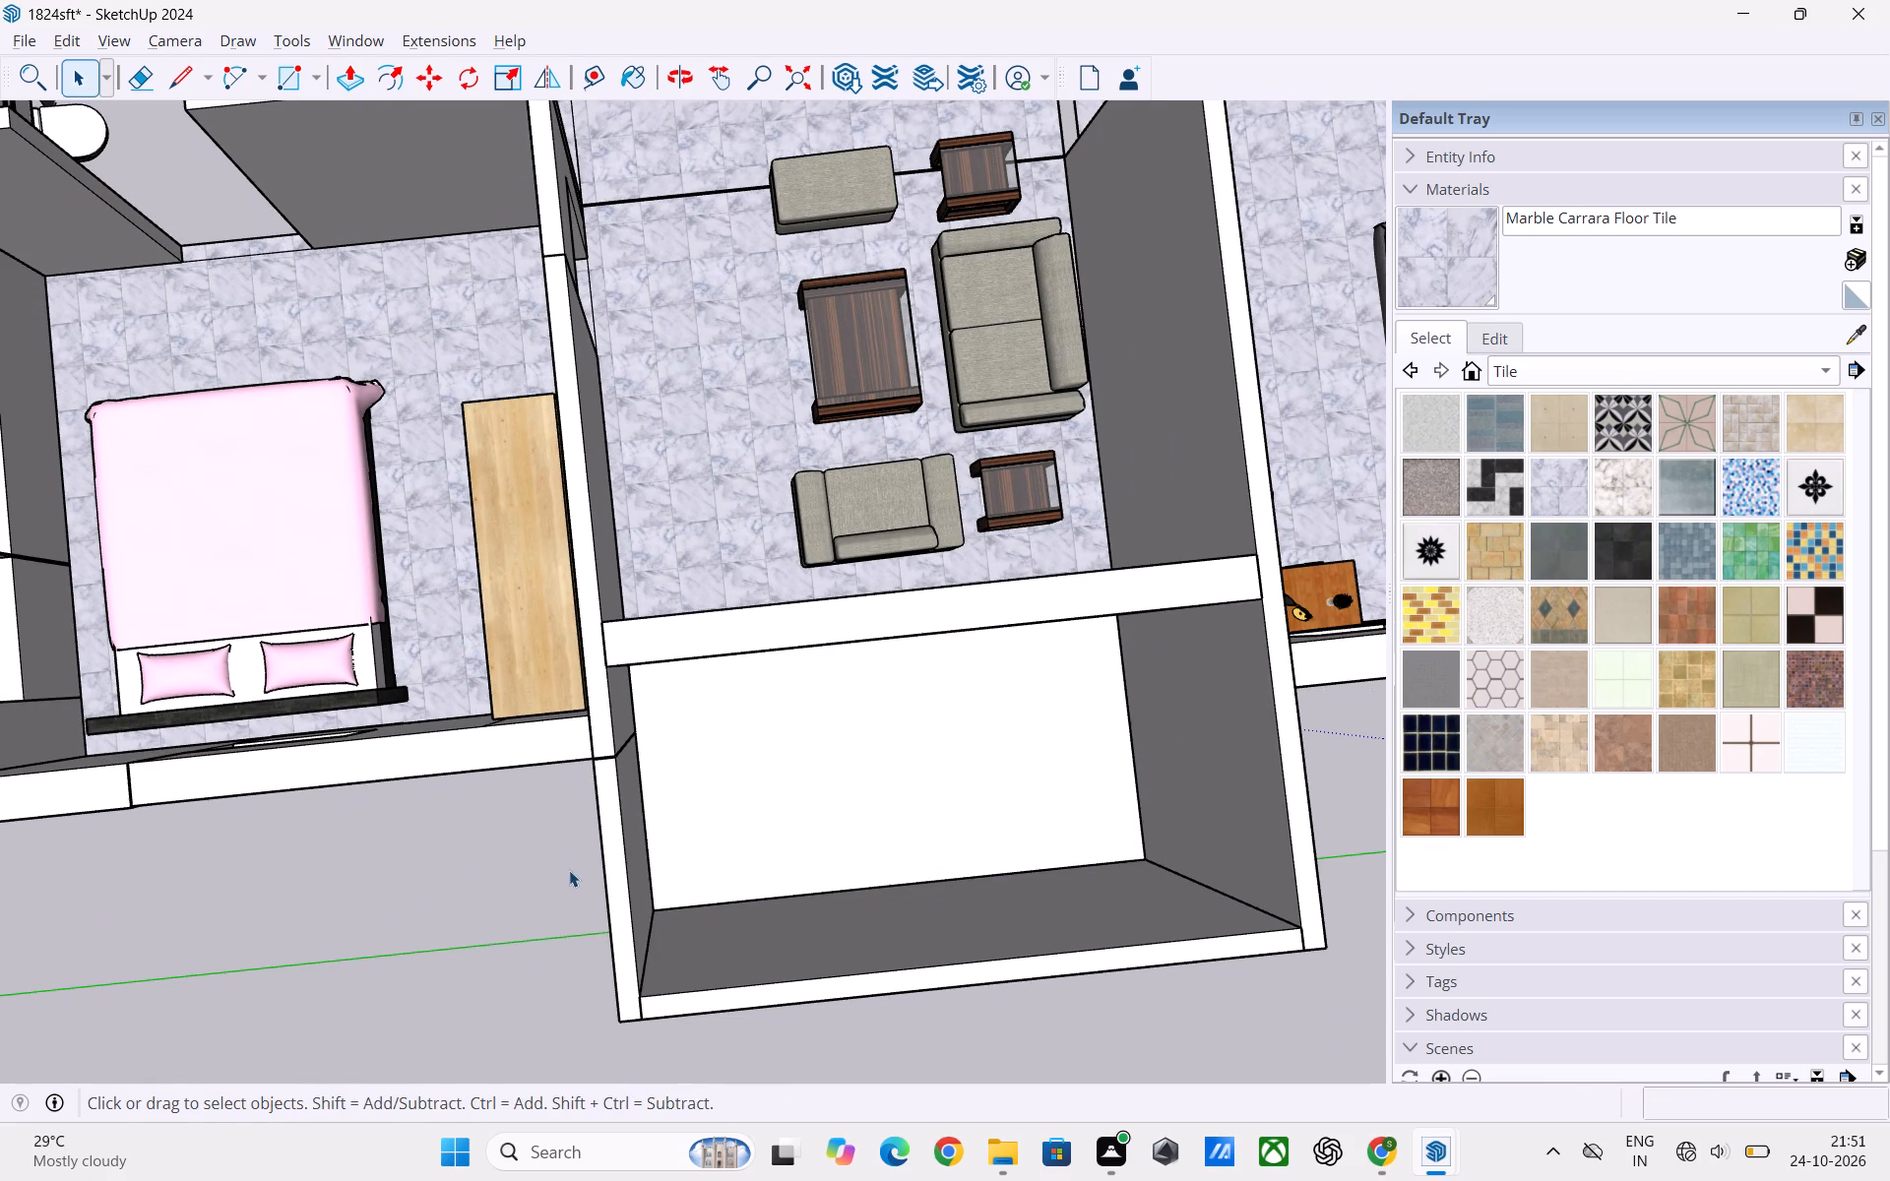
# Paint the balcony floor with the Field Square Tile material.
pyautogui.scroll(-7, 575, 869)
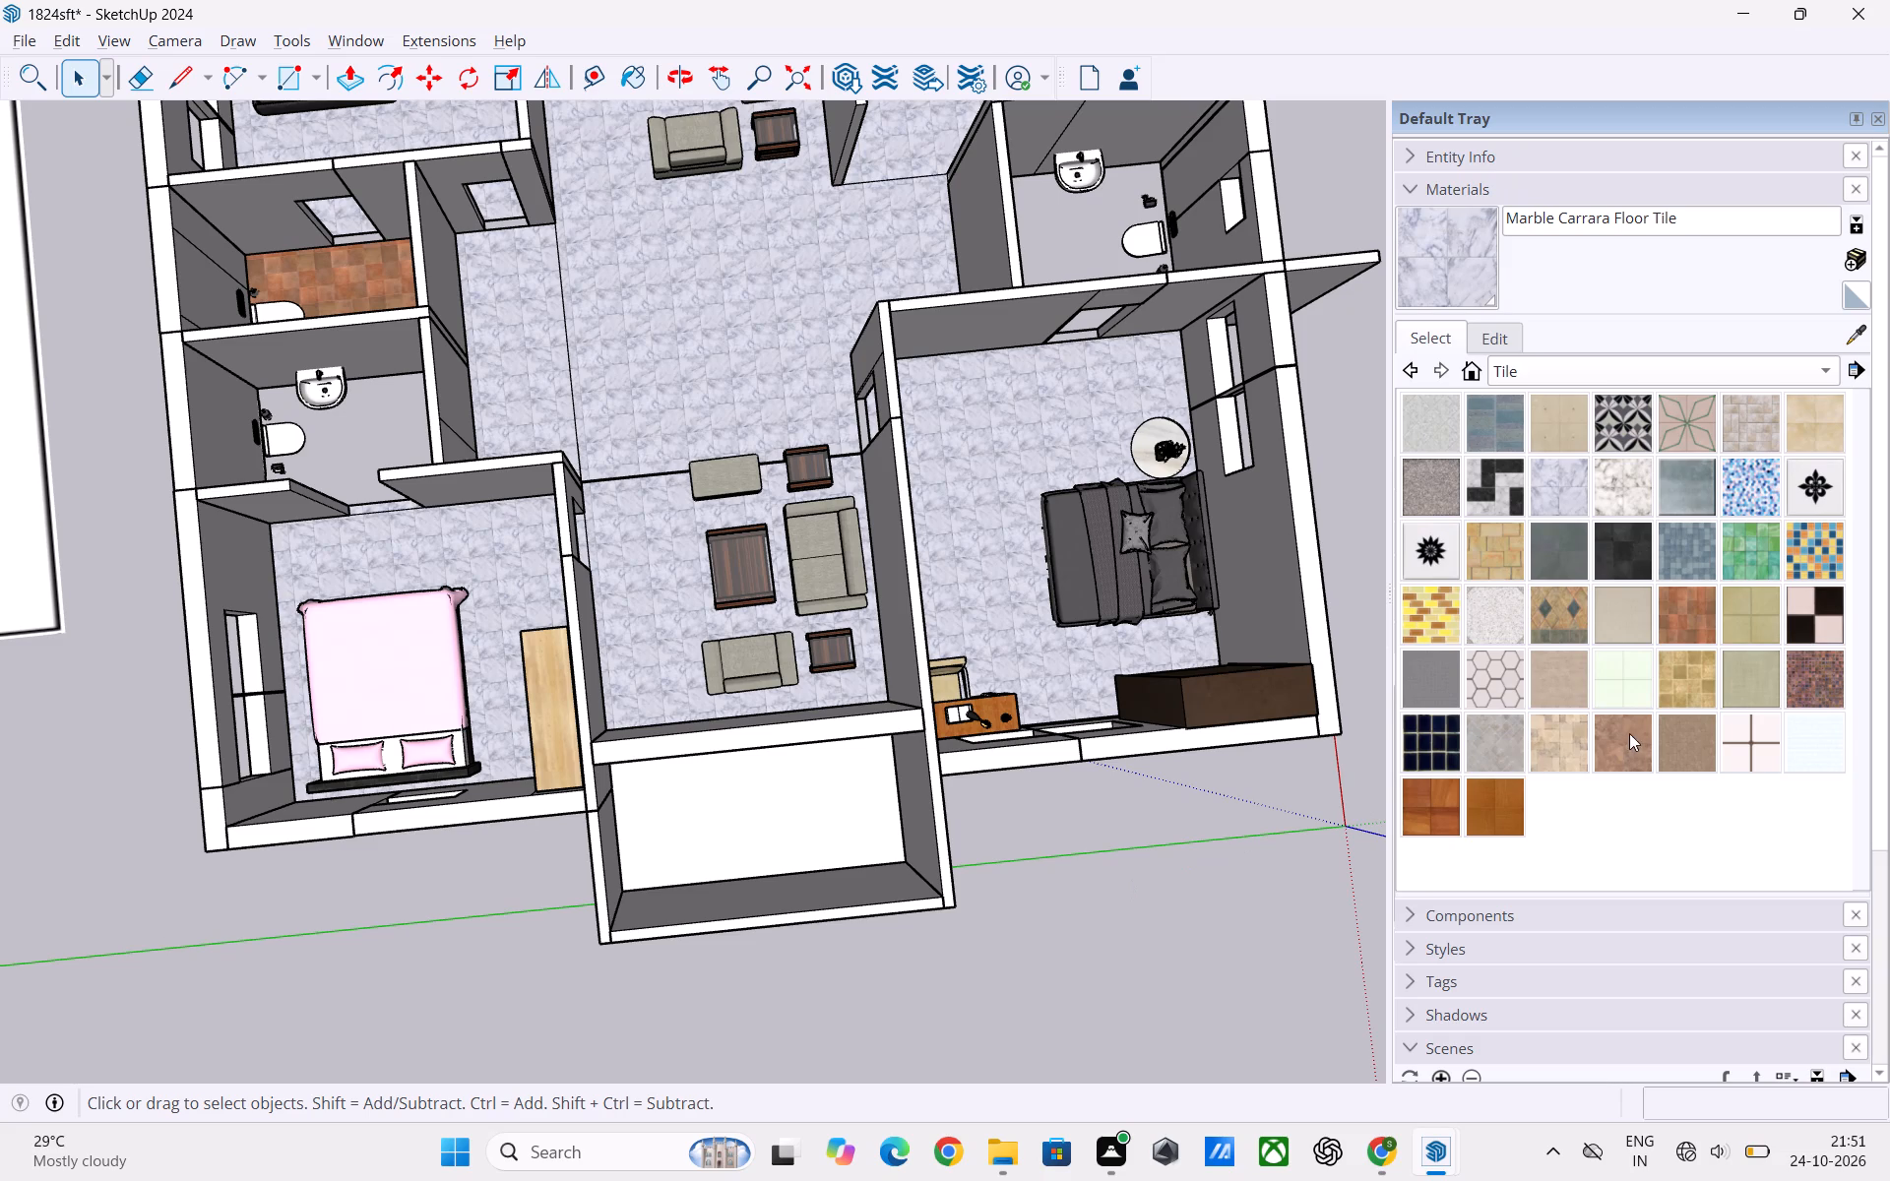
pyautogui.click(1629, 733)
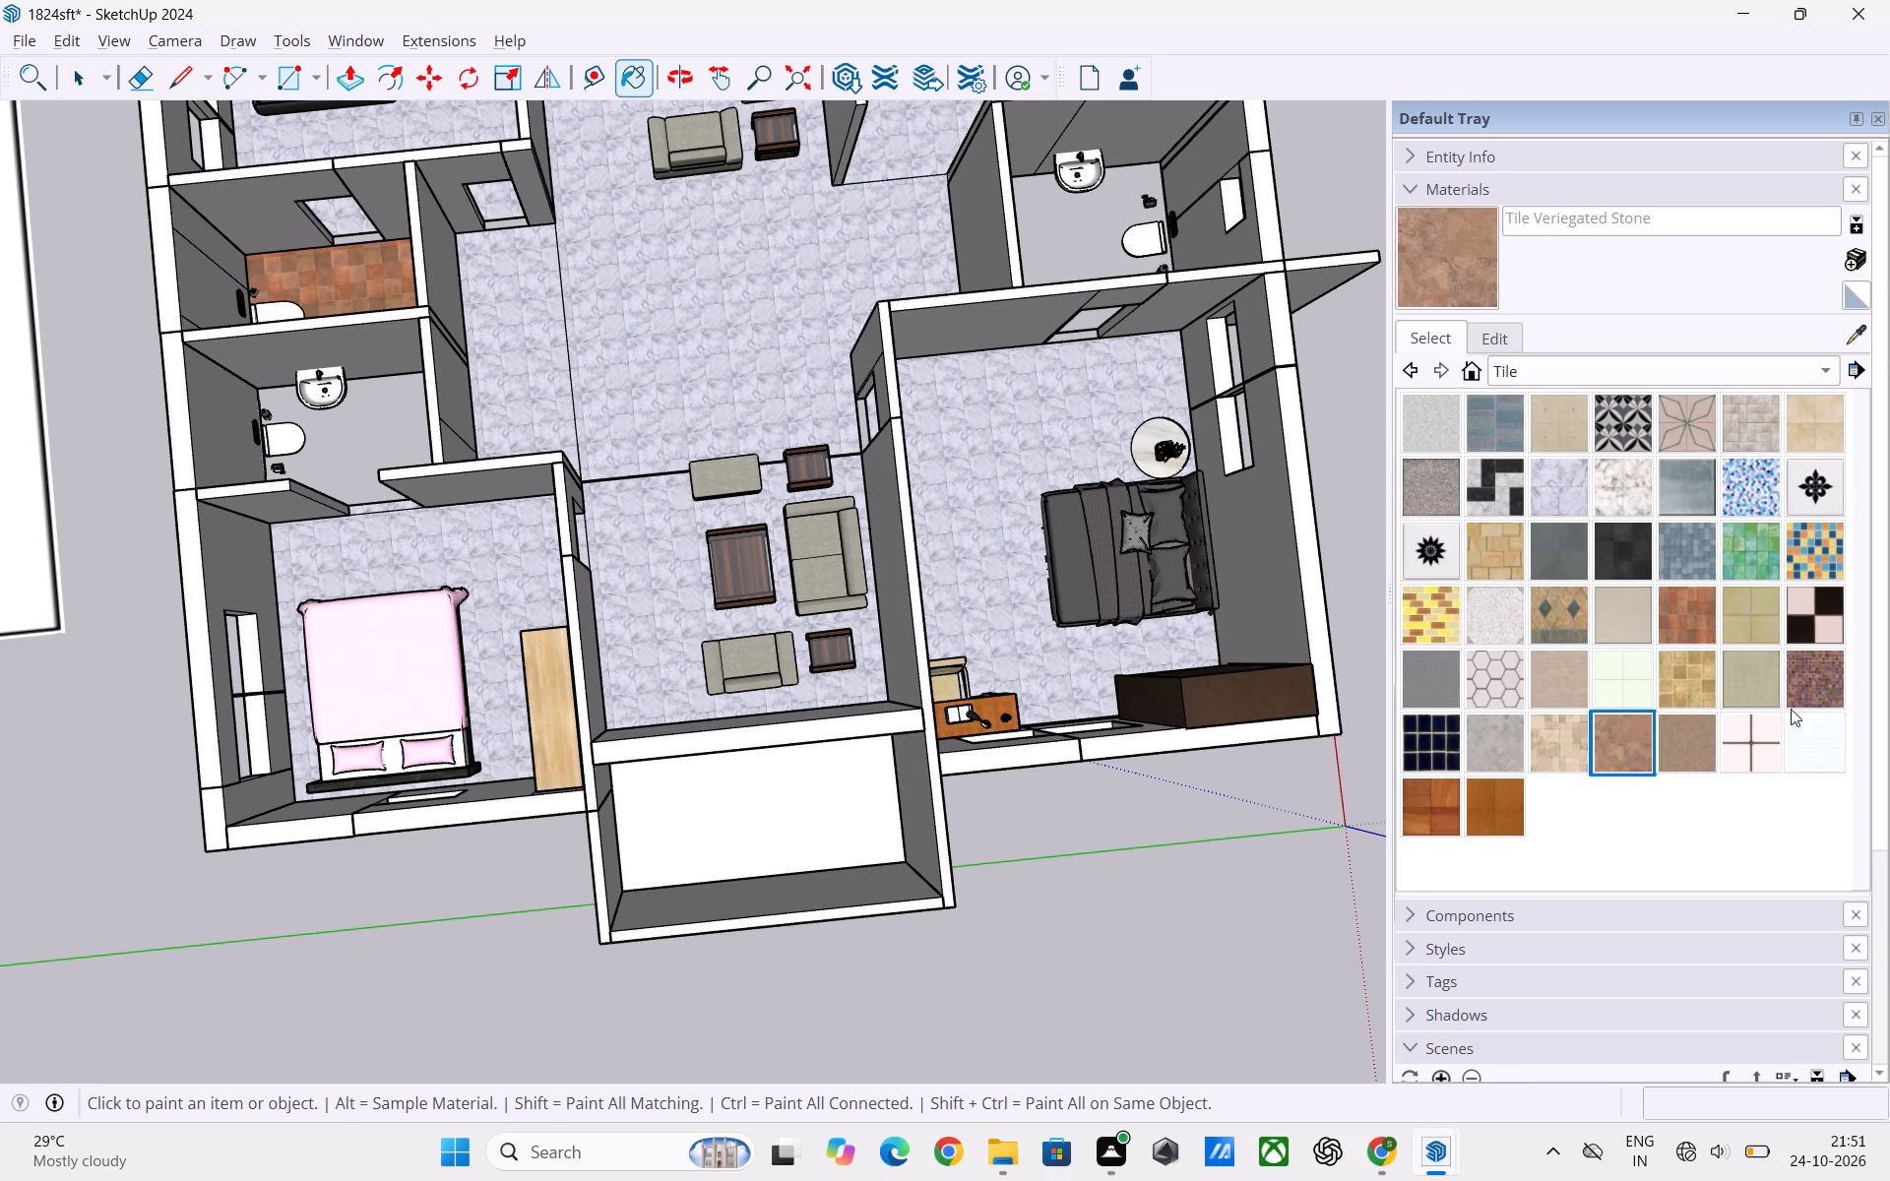
pyautogui.click(1804, 421)
pyautogui.click(835, 796)
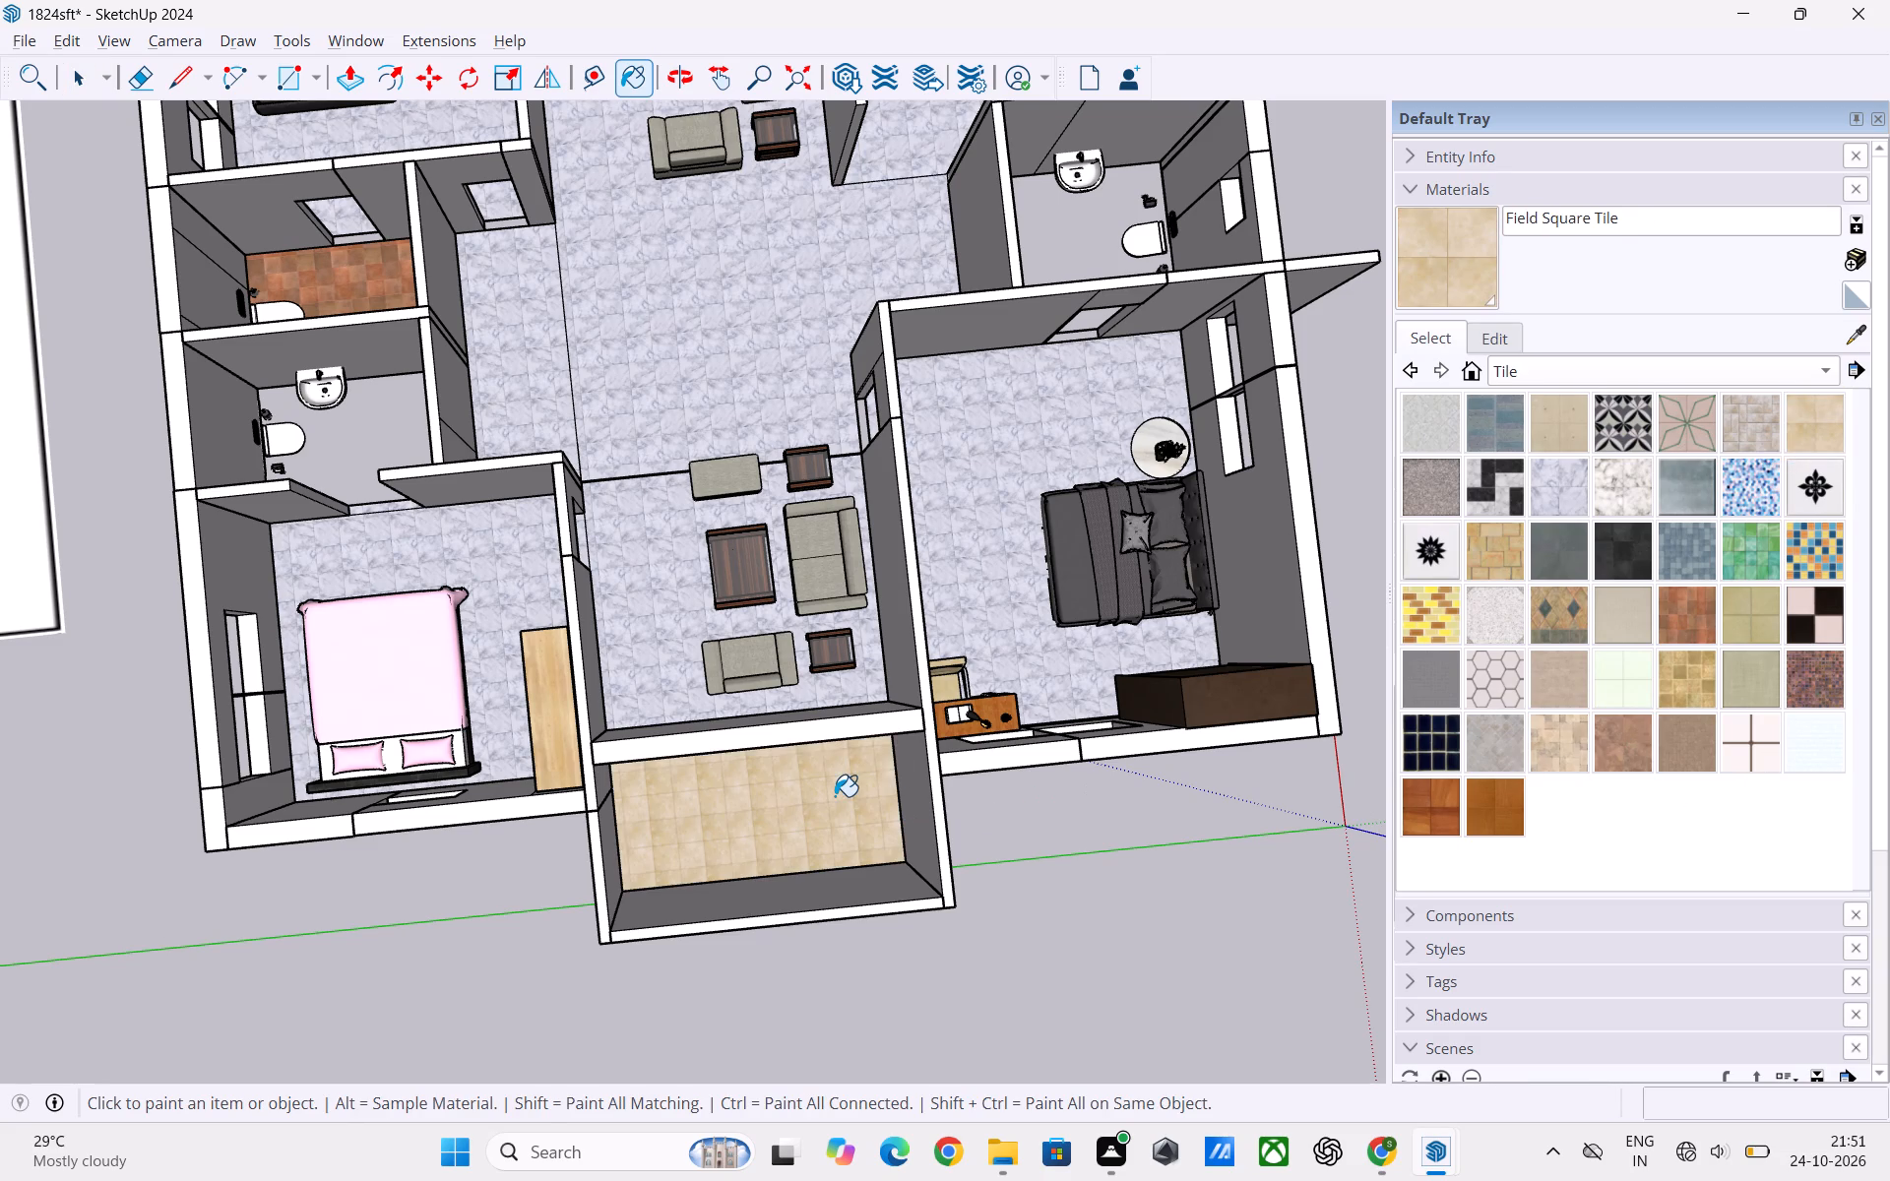
pyautogui.press('space')
pyautogui.click(1091, 970)
# Switch to the 1601 SFT model and copy the two chairs standing on its balcony.
pyautogui.scroll(-3, 967, 805)
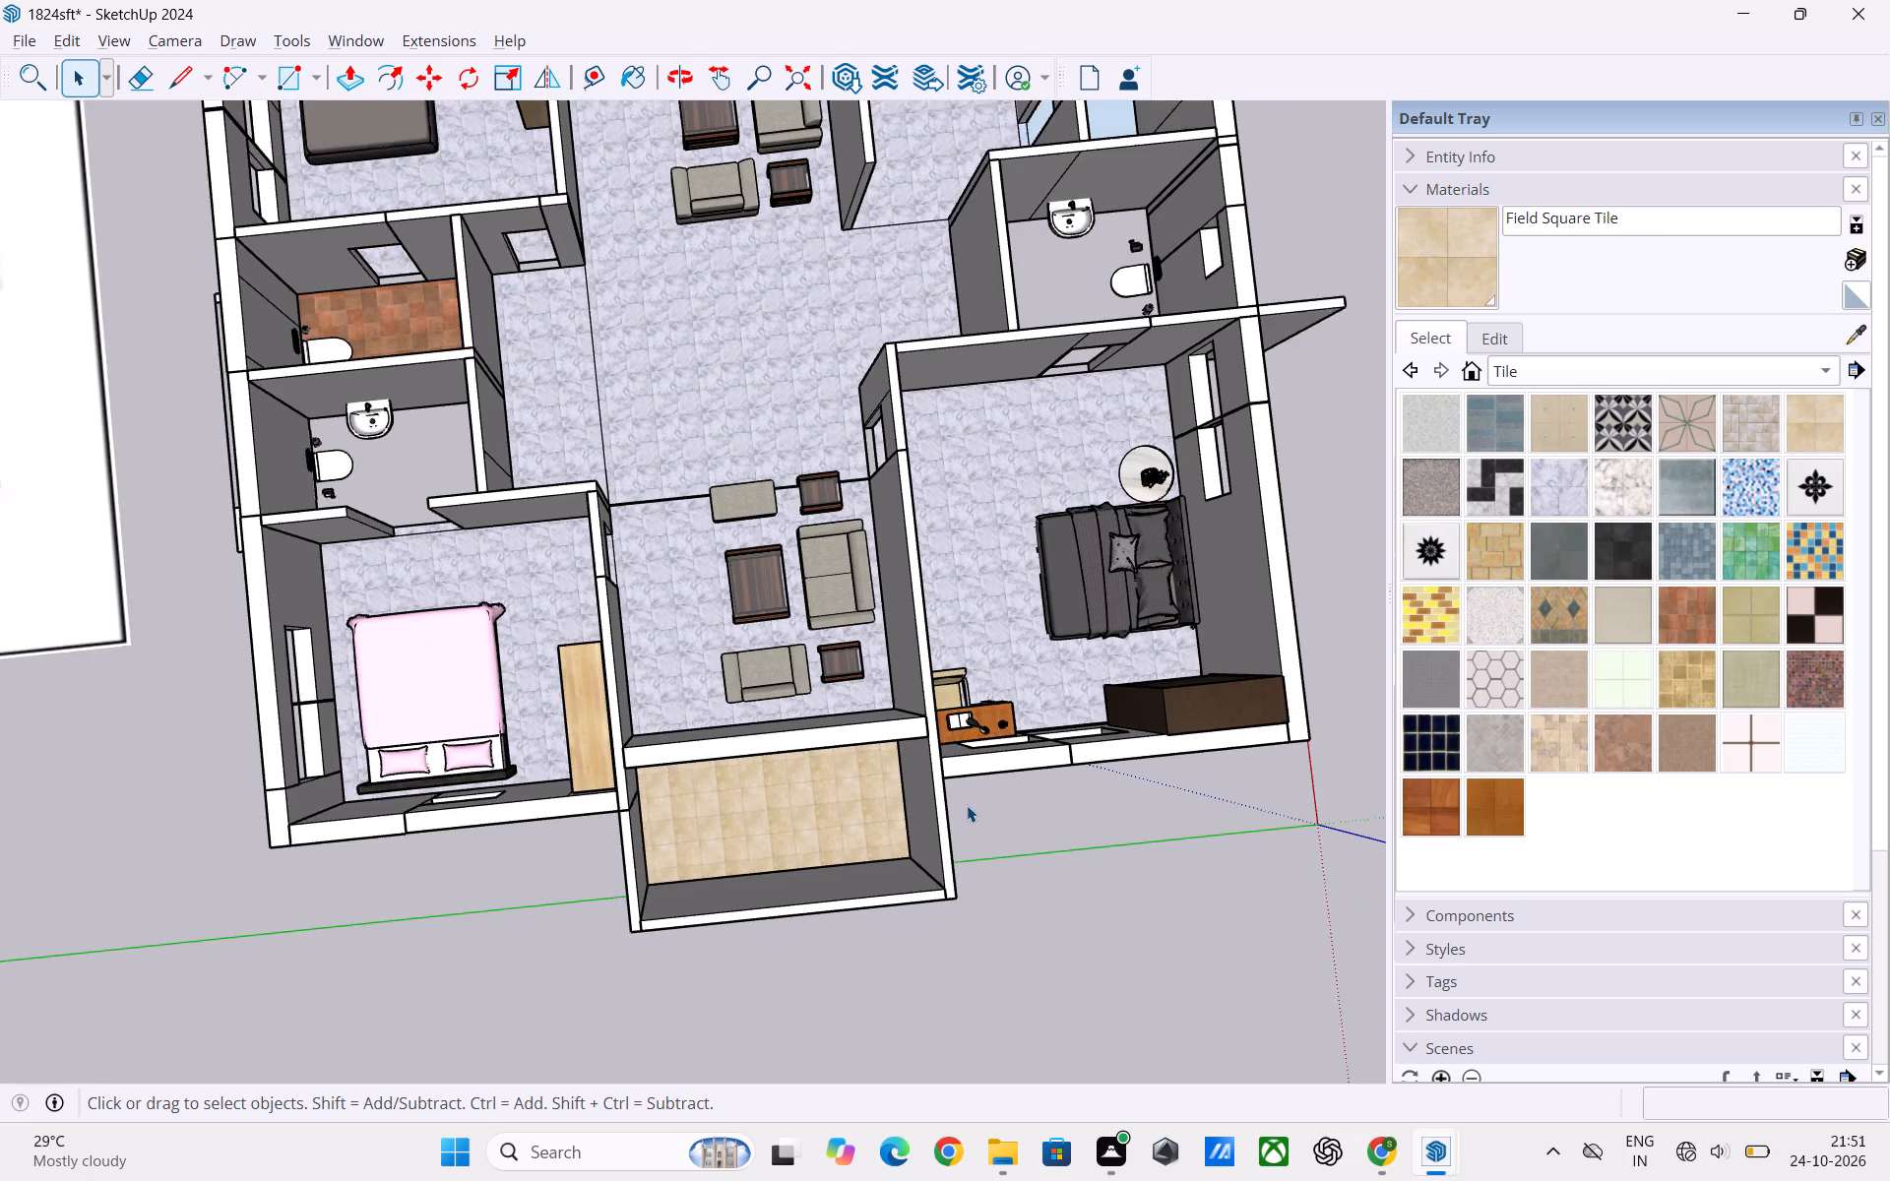
pyautogui.scroll(-2, 967, 805)
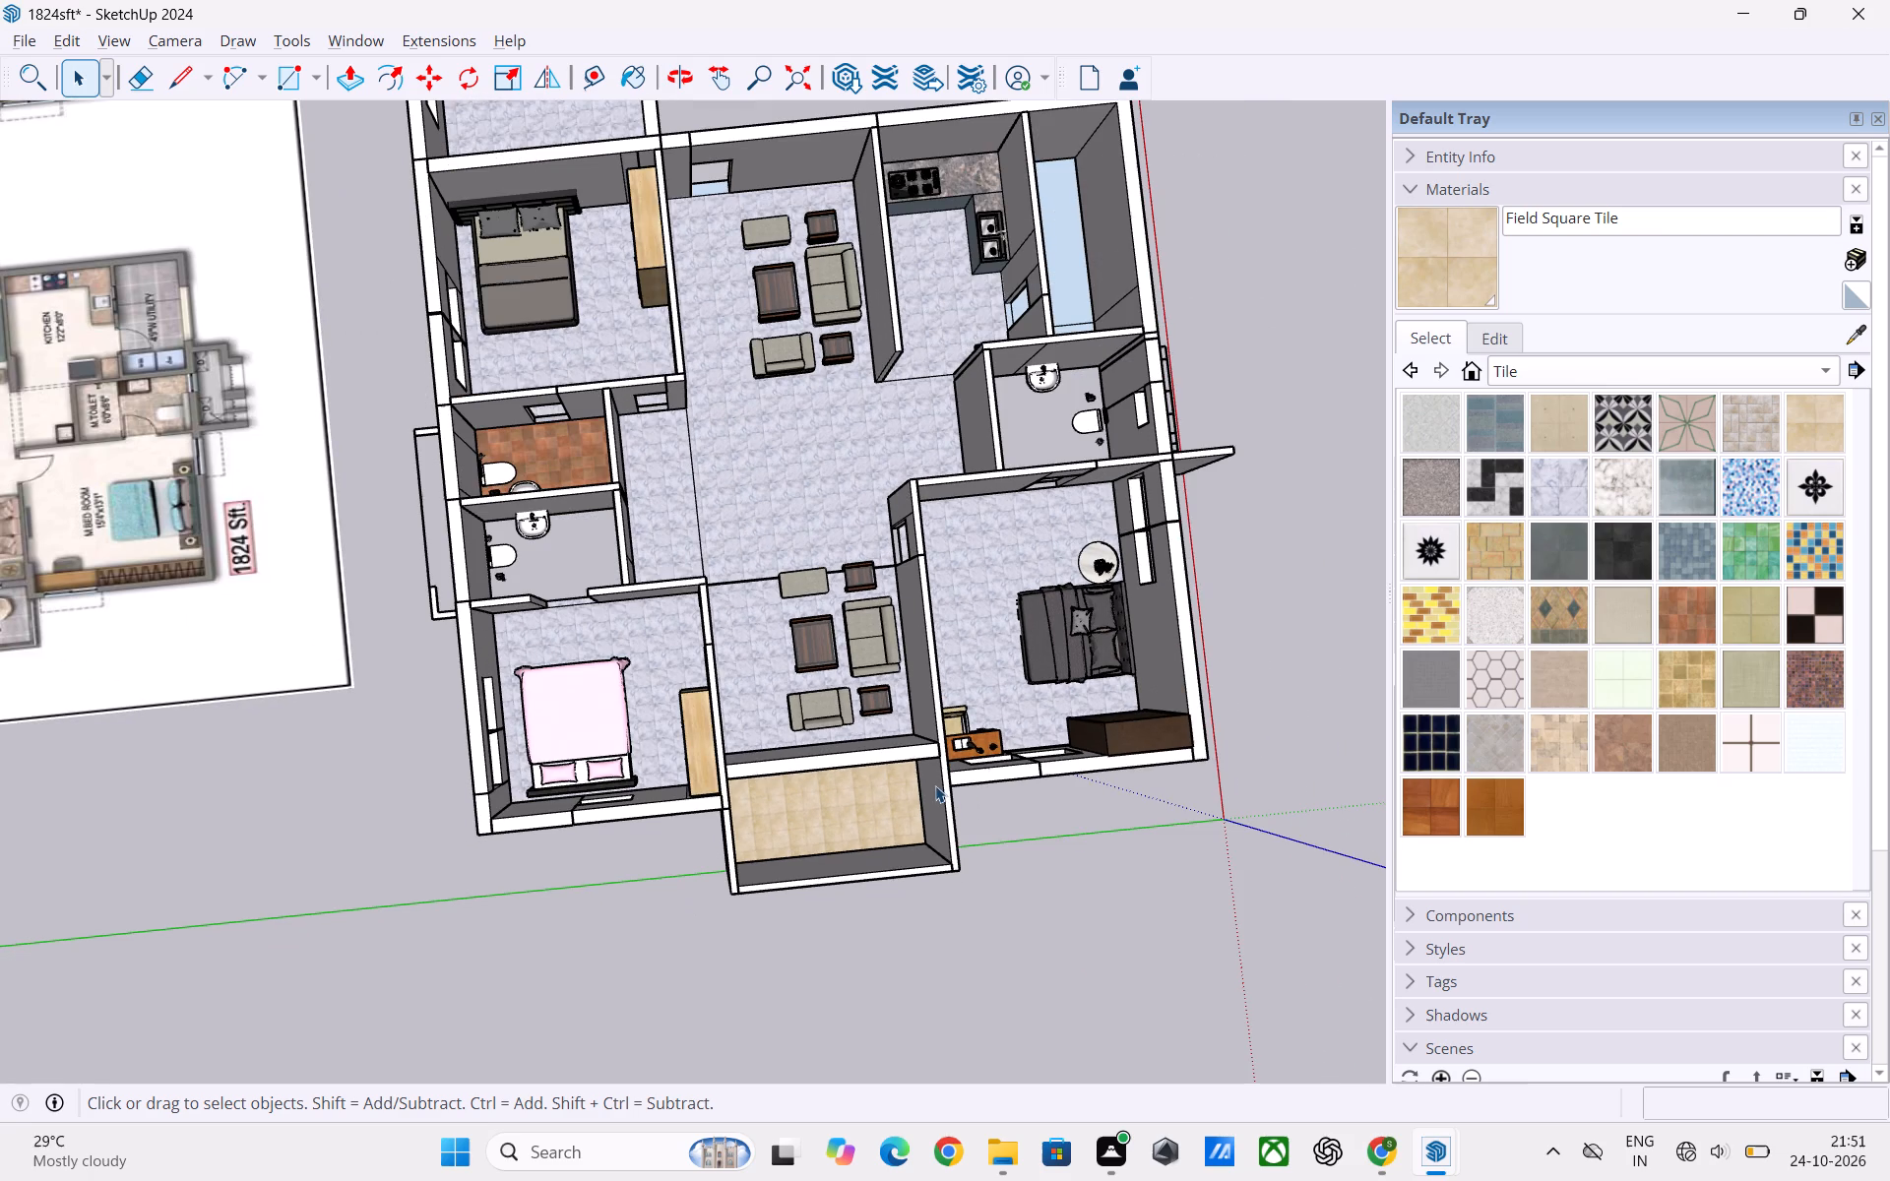
pyautogui.scroll(-3, 935, 785)
pyautogui.moveTo(933, 785); pyautogui.dragTo(836, 790, button='middle')
pyautogui.moveTo(895, 841); pyautogui.dragTo(935, 841, button='middle')
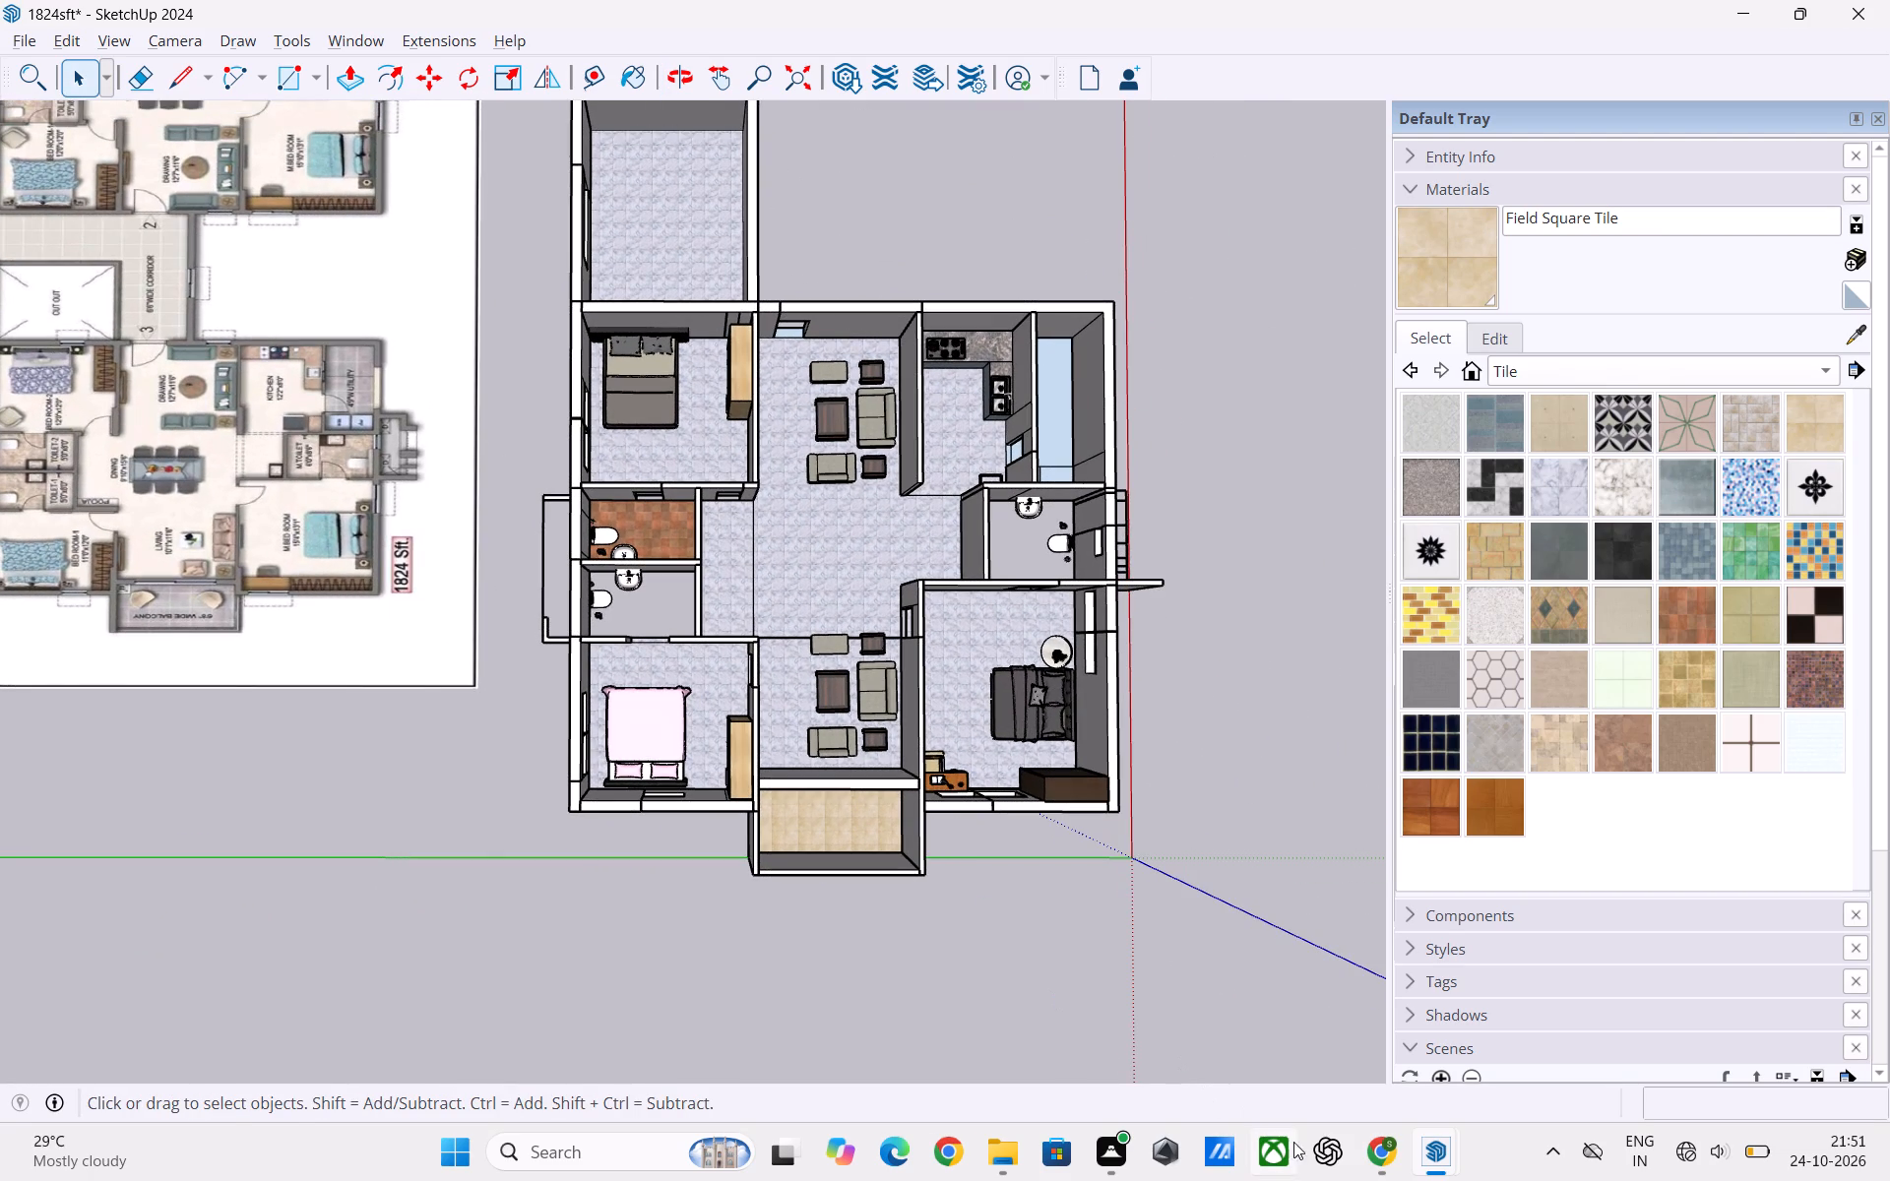
pyautogui.click(1424, 1162)
pyautogui.click(1481, 1042)
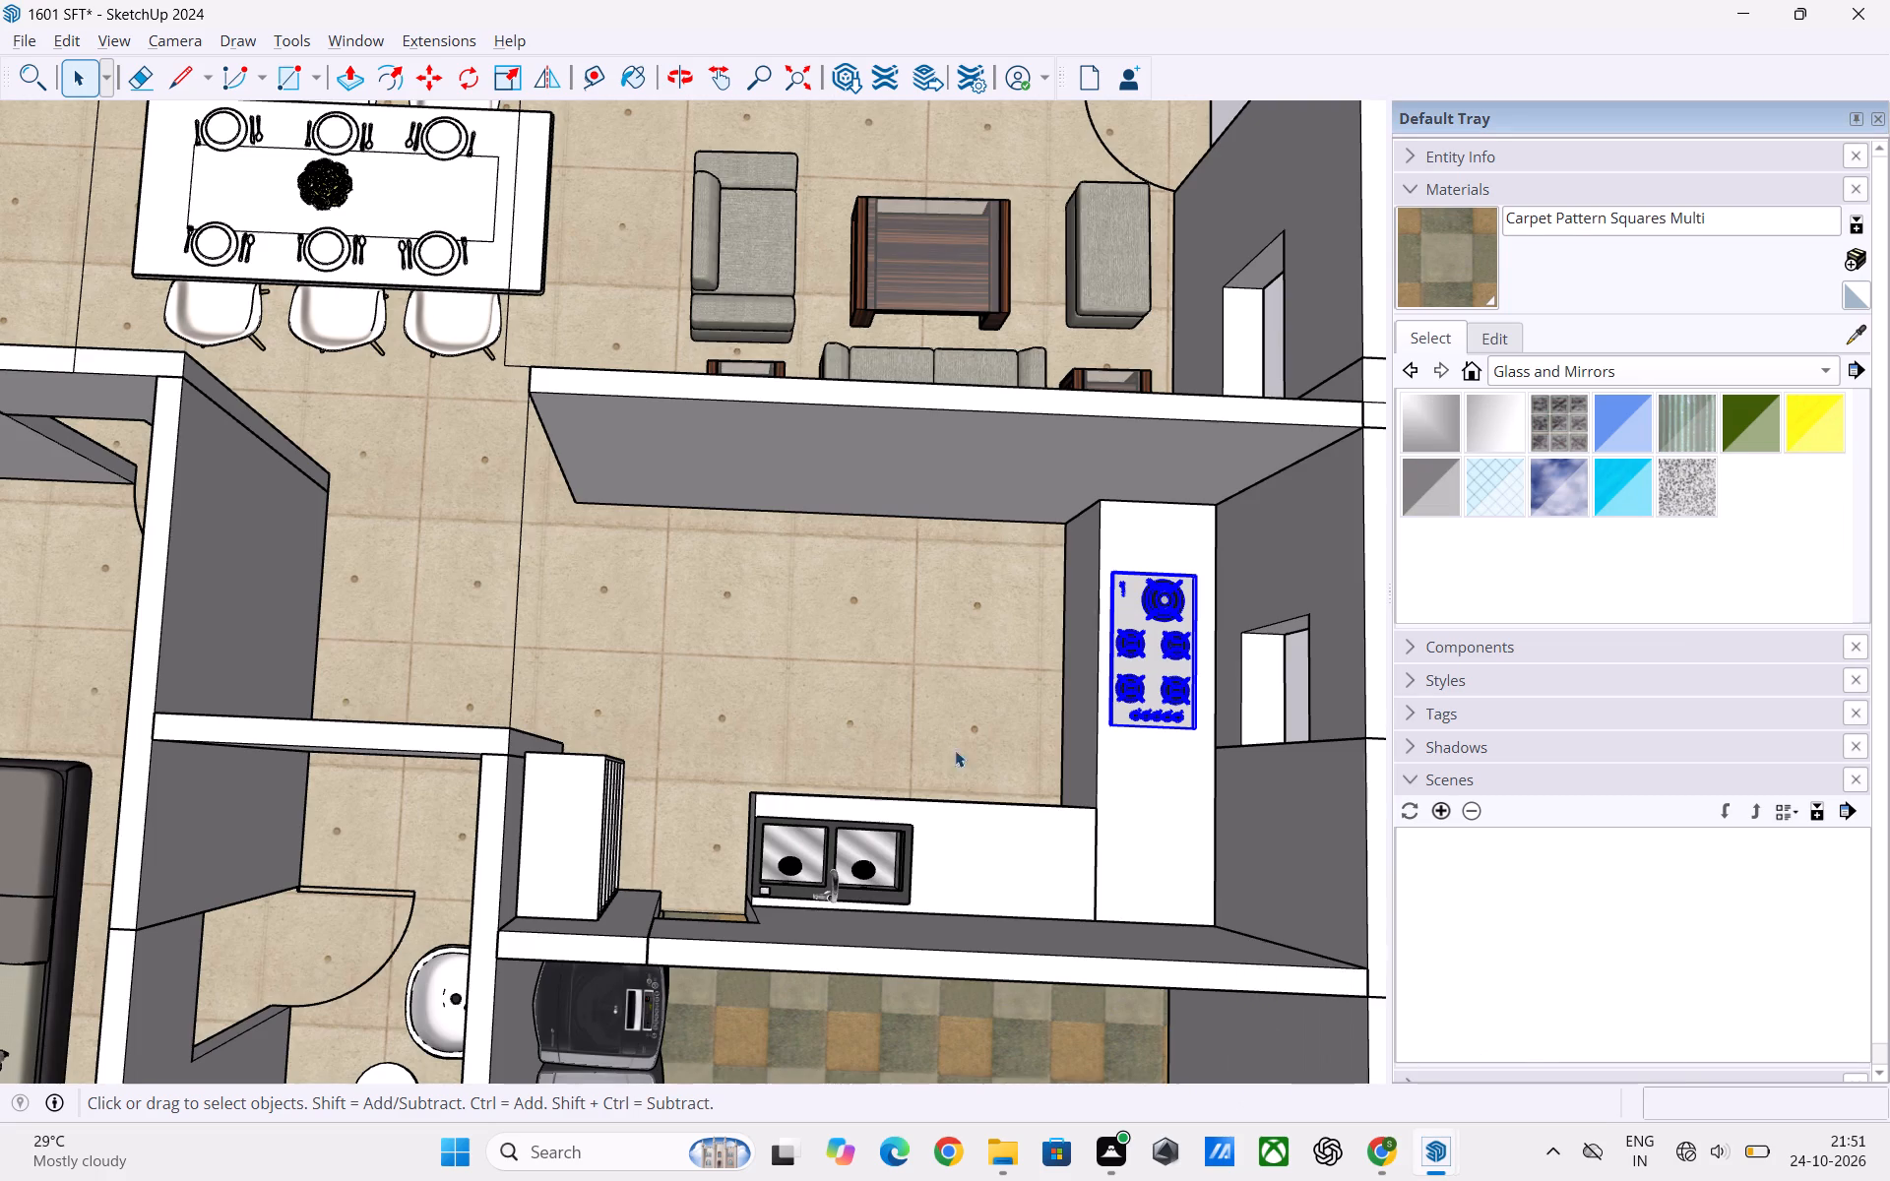
pyautogui.scroll(-11, 945, 723)
pyautogui.click(1211, 707)
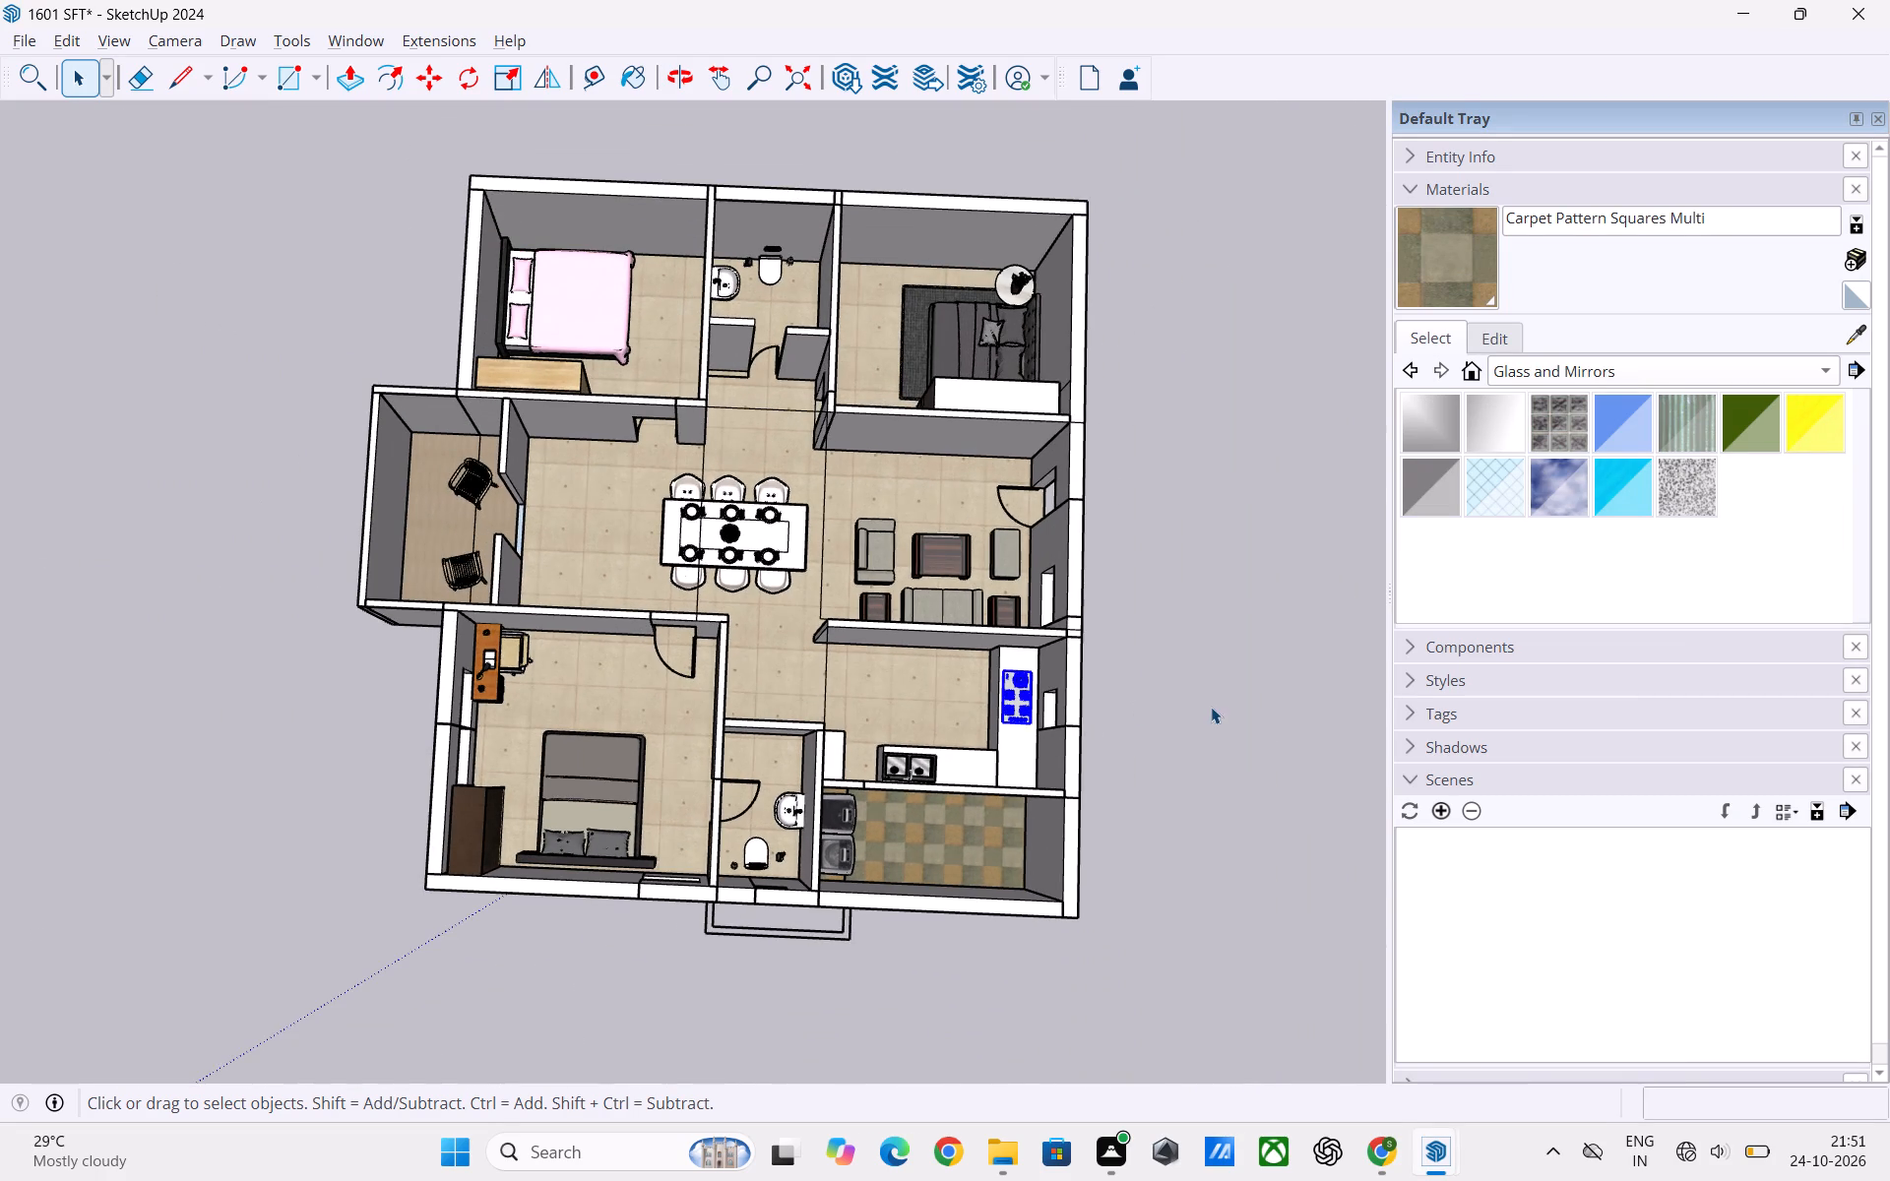
pyautogui.scroll(5, 337, 479)
pyautogui.click(520, 483)
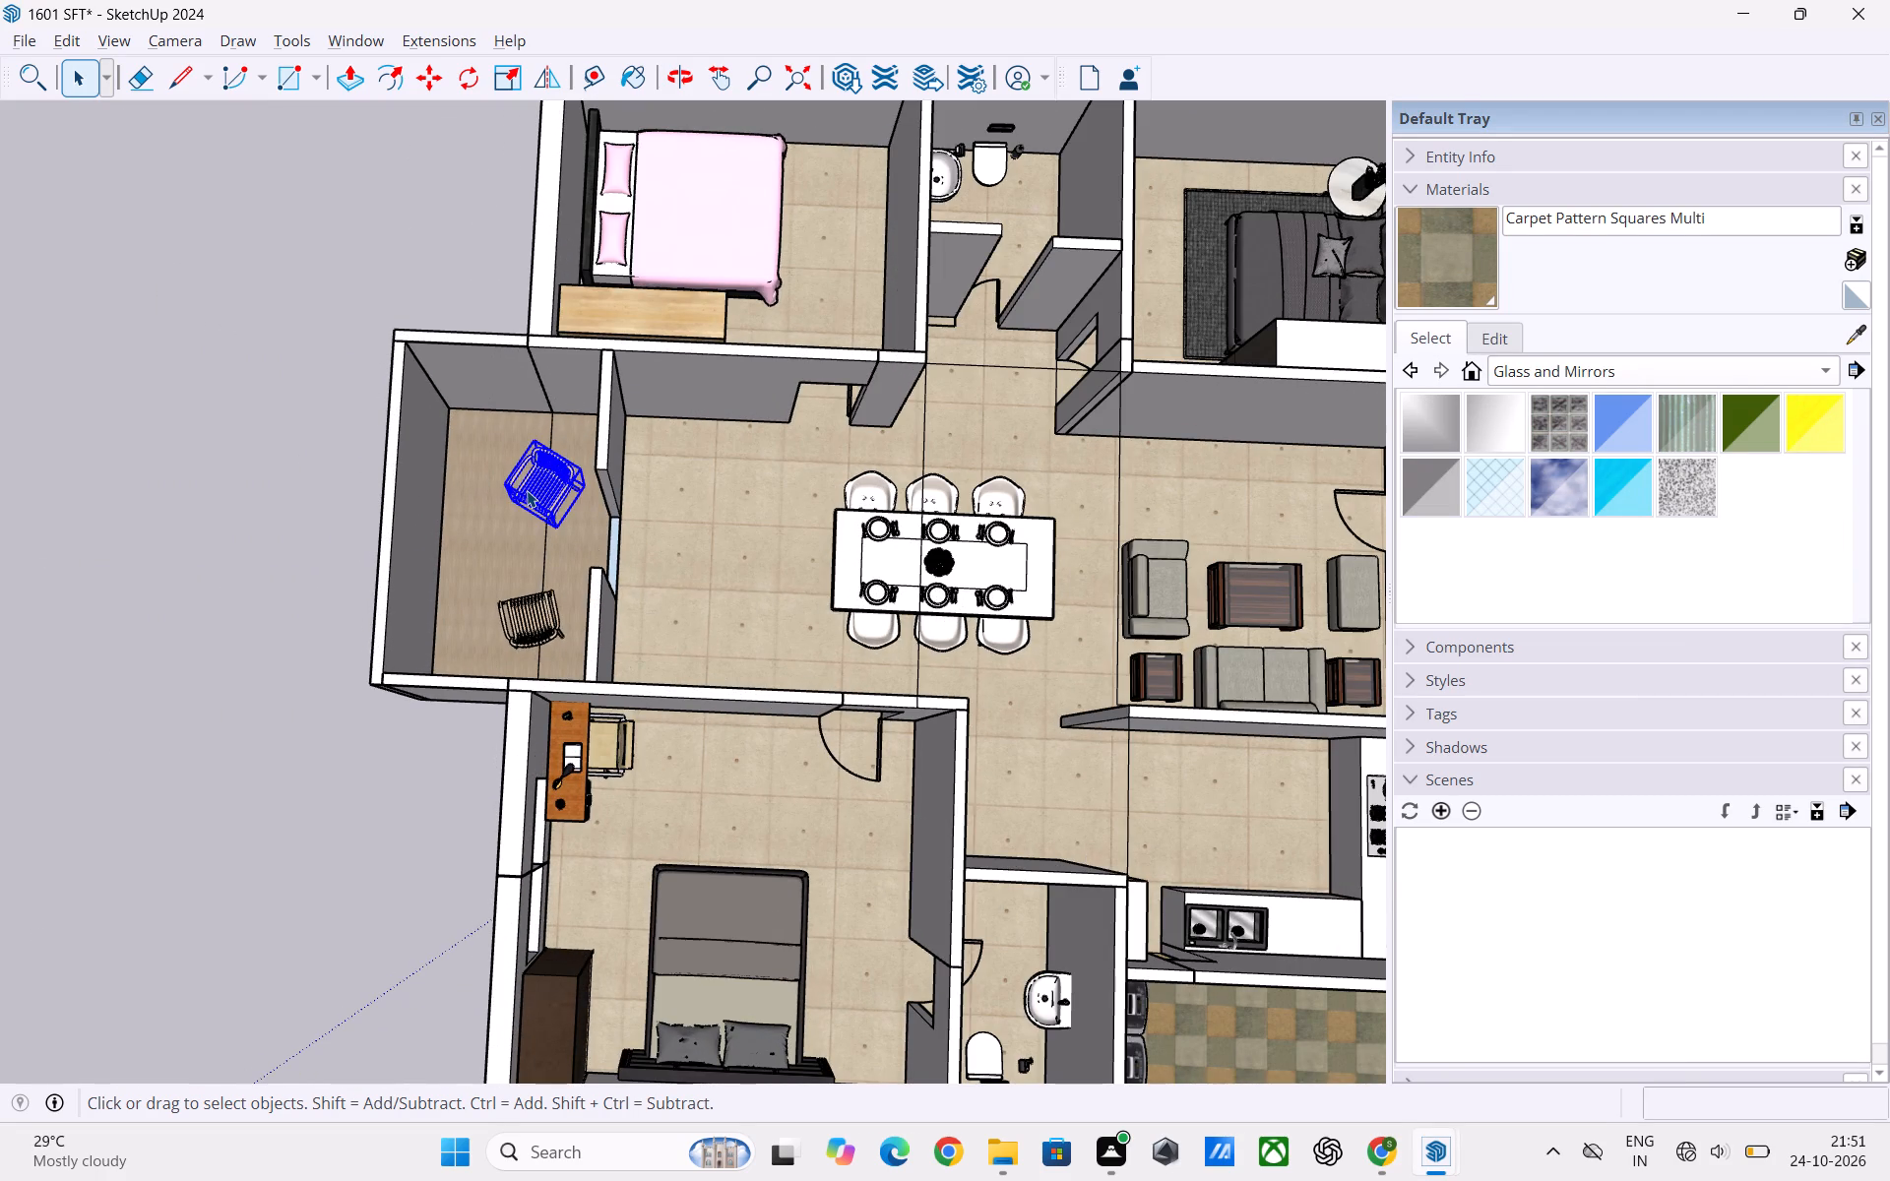
pyautogui.keyDown('shift'); pyautogui.click(537, 627); pyautogui.keyUp('shift')
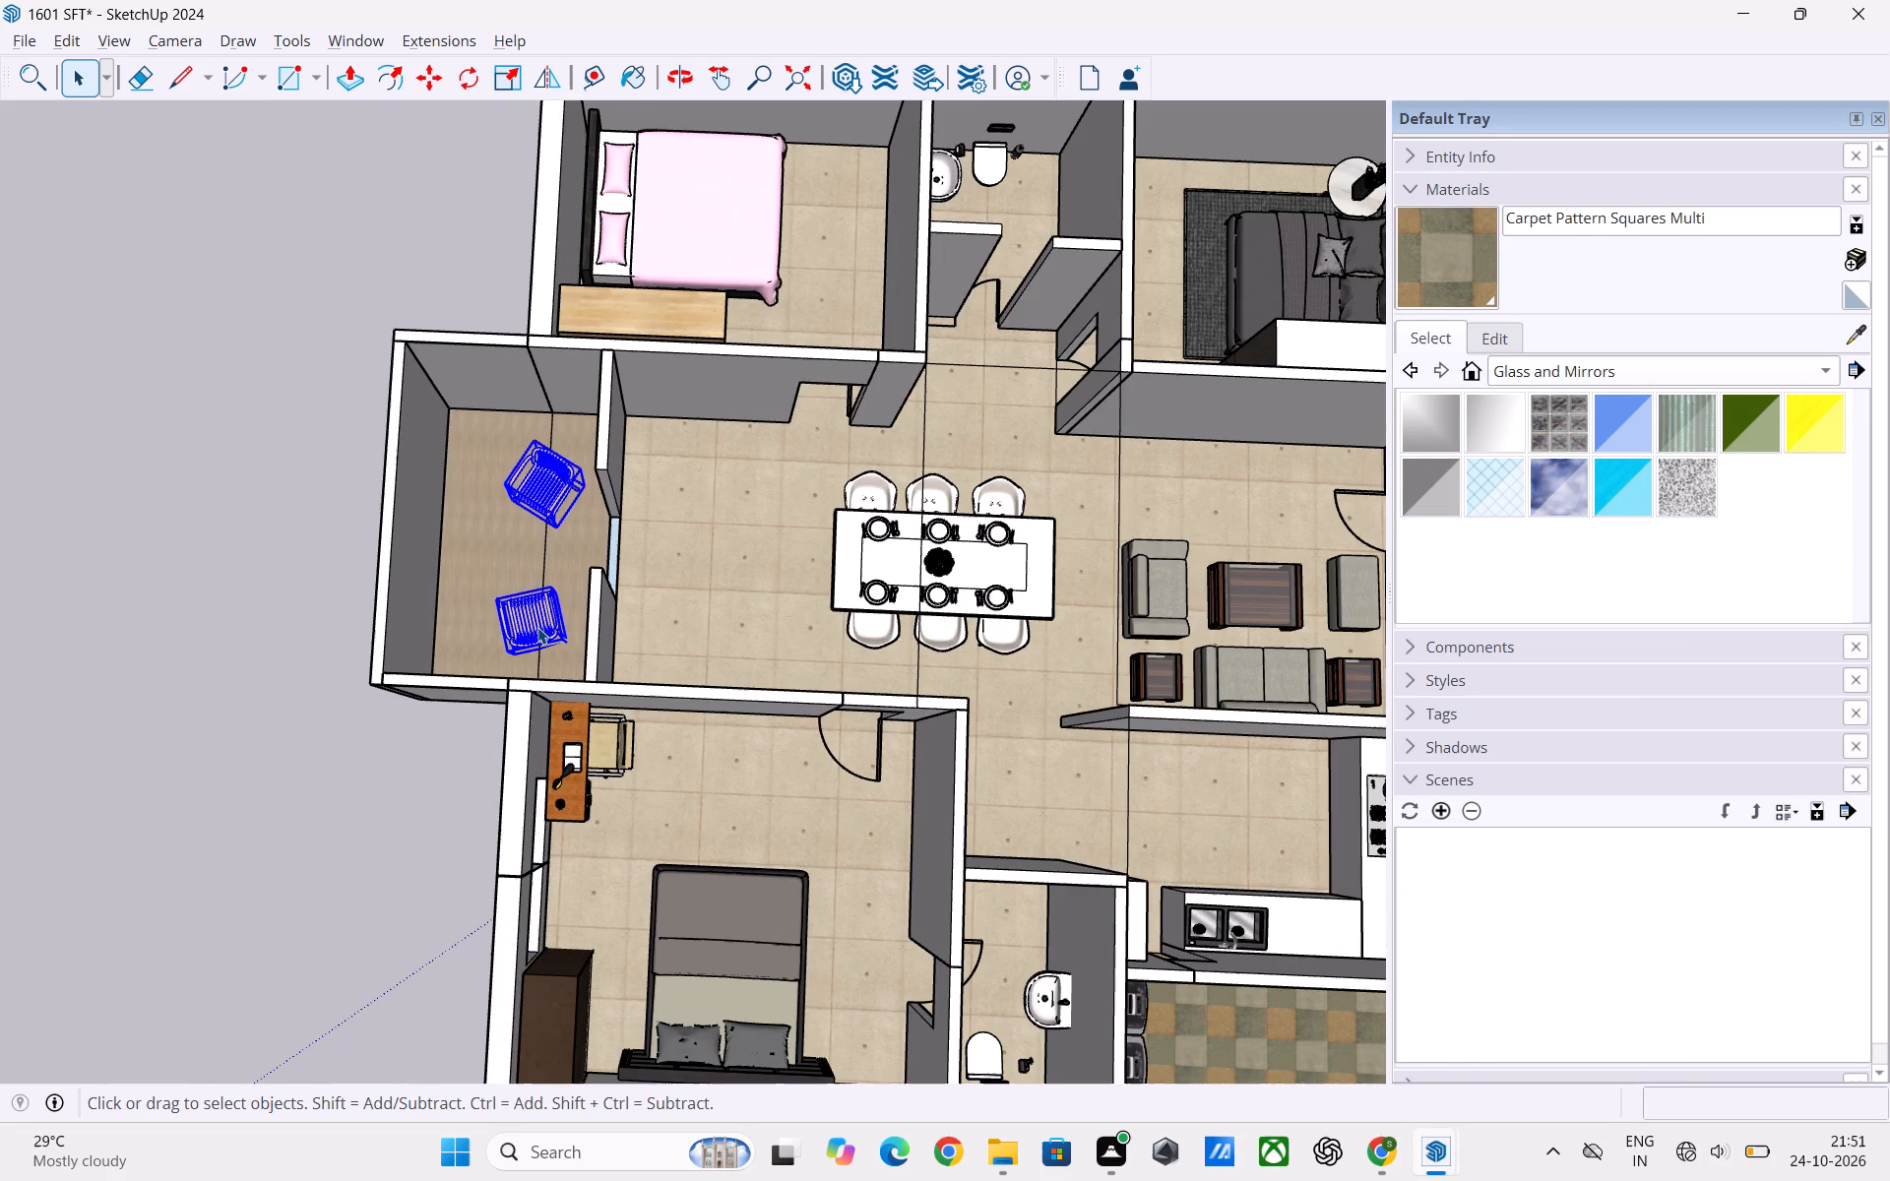
pyautogui.hotkey('ctrl', 'c')
# Return to the 1824sft model and paste the two copied chairs onto the tiled balcony floor.
pyautogui.hotkey('alt', 'Tab')
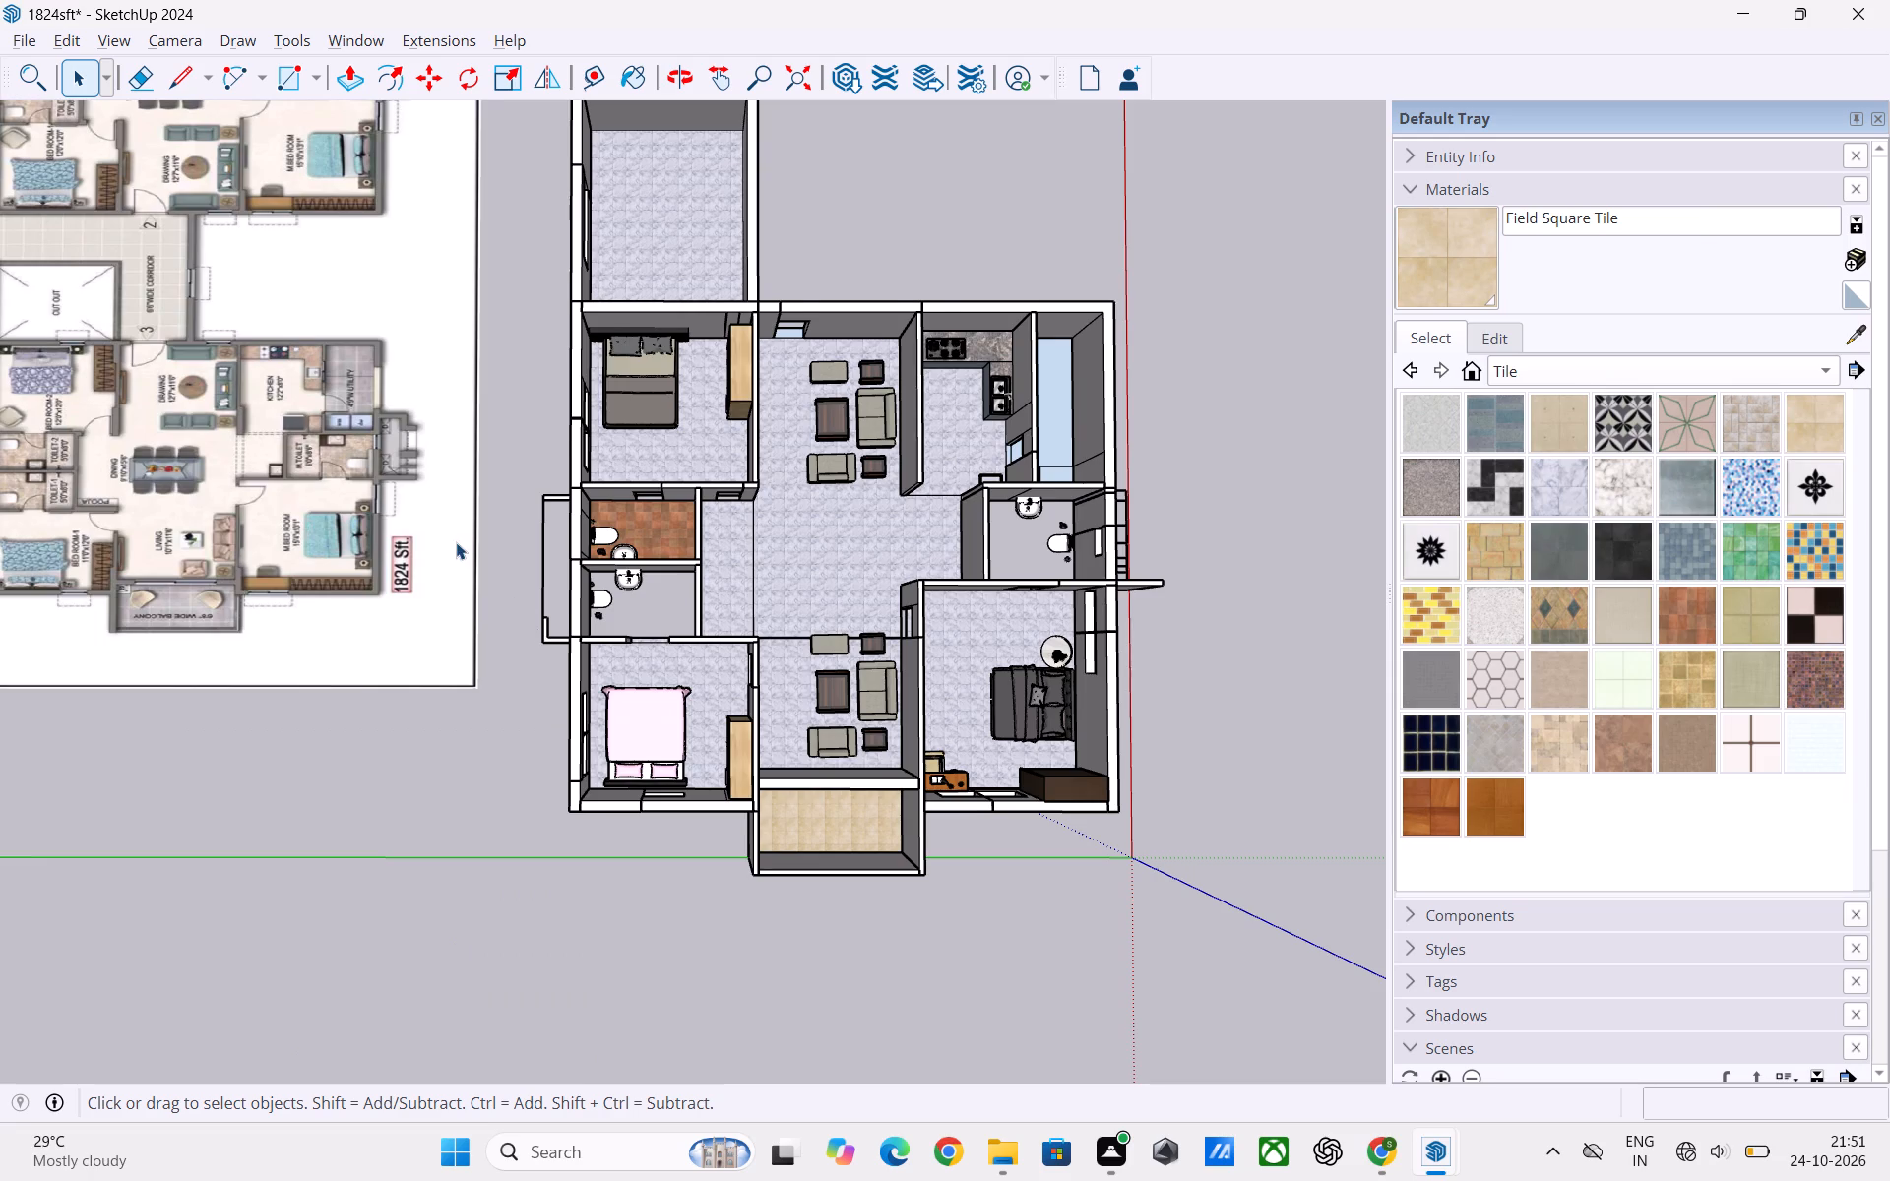
pyautogui.scroll(-2, 459, 542)
pyautogui.scroll(2, 740, 546)
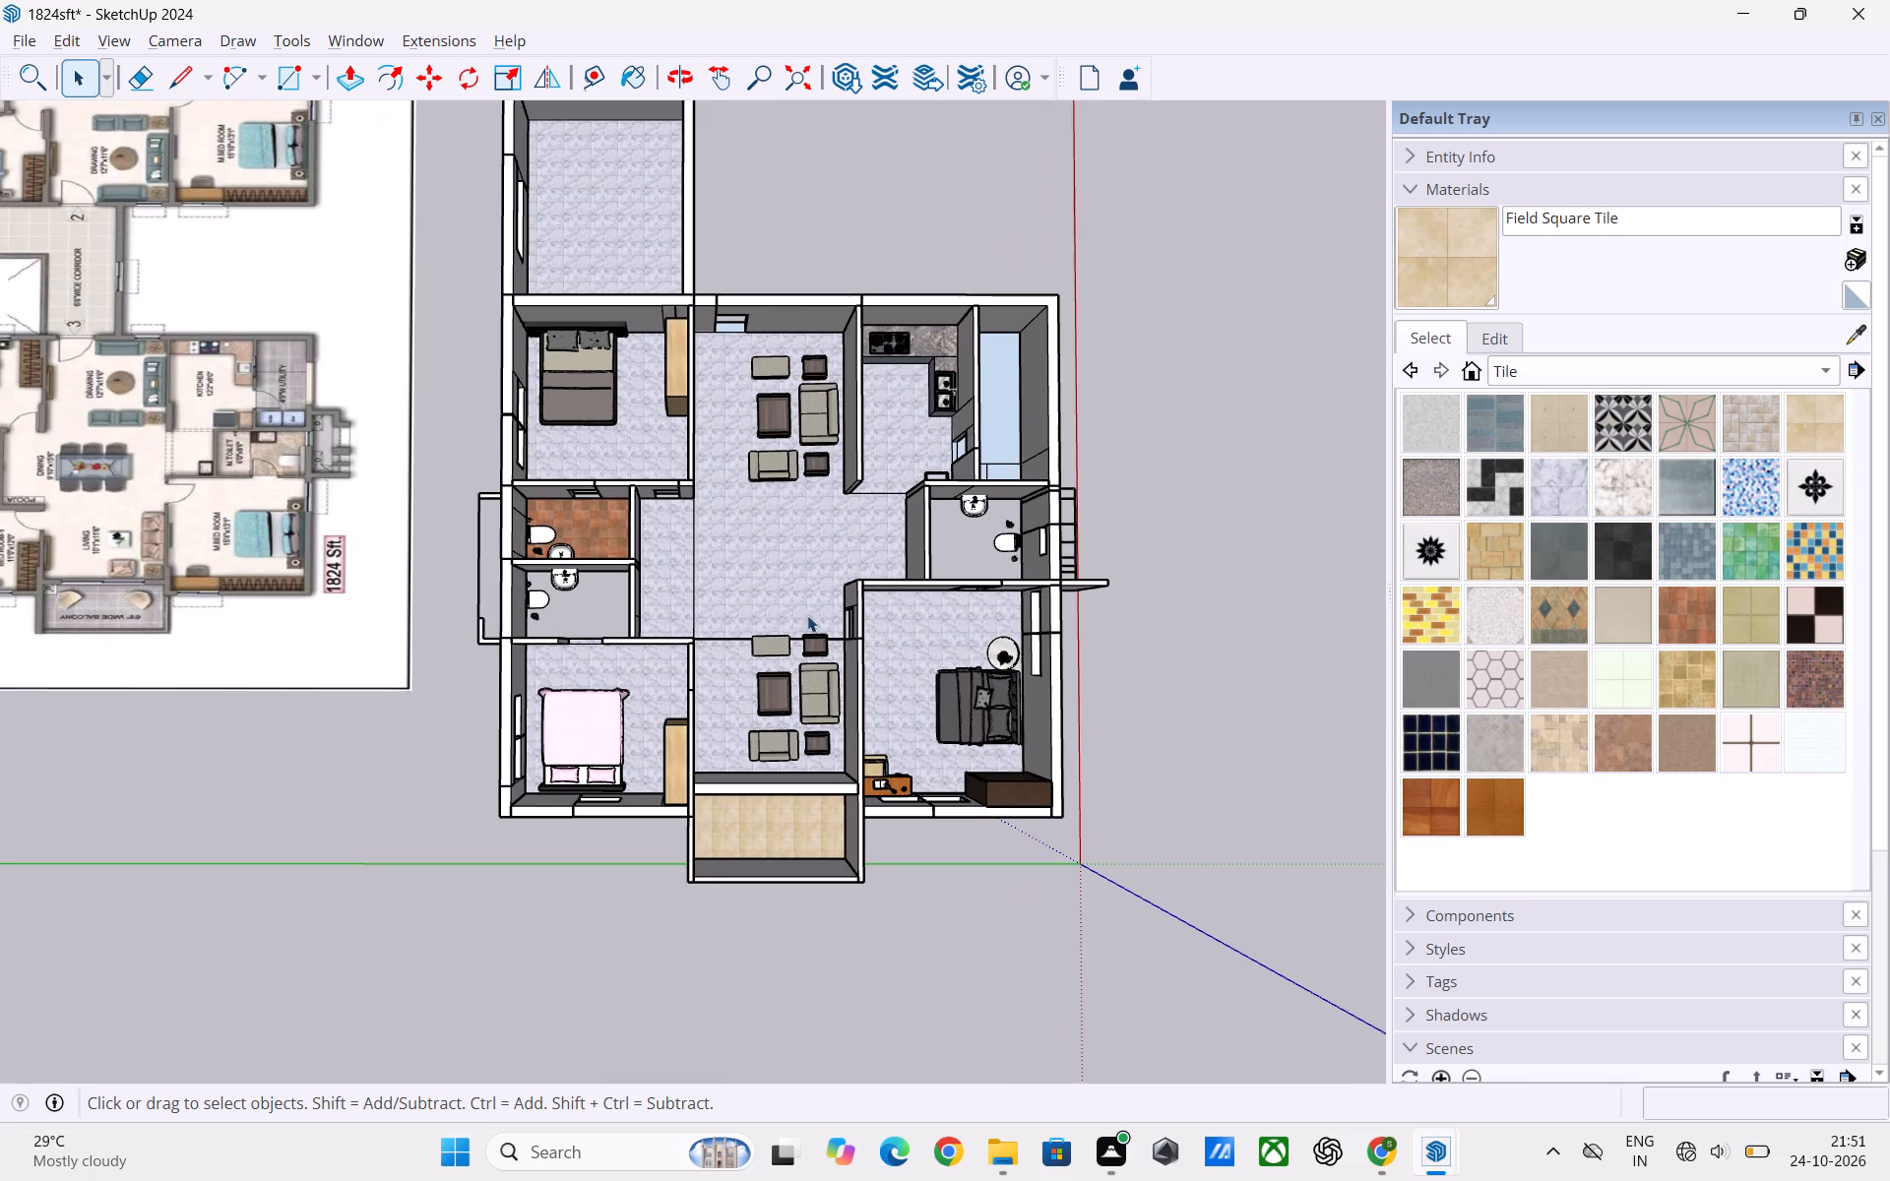
pyautogui.scroll(-2, 818, 622)
pyautogui.scroll(5, 747, 781)
pyautogui.moveTo(728, 796); pyautogui.dragTo(576, 645, button='middle')
pyautogui.scroll(2, 747, 776)
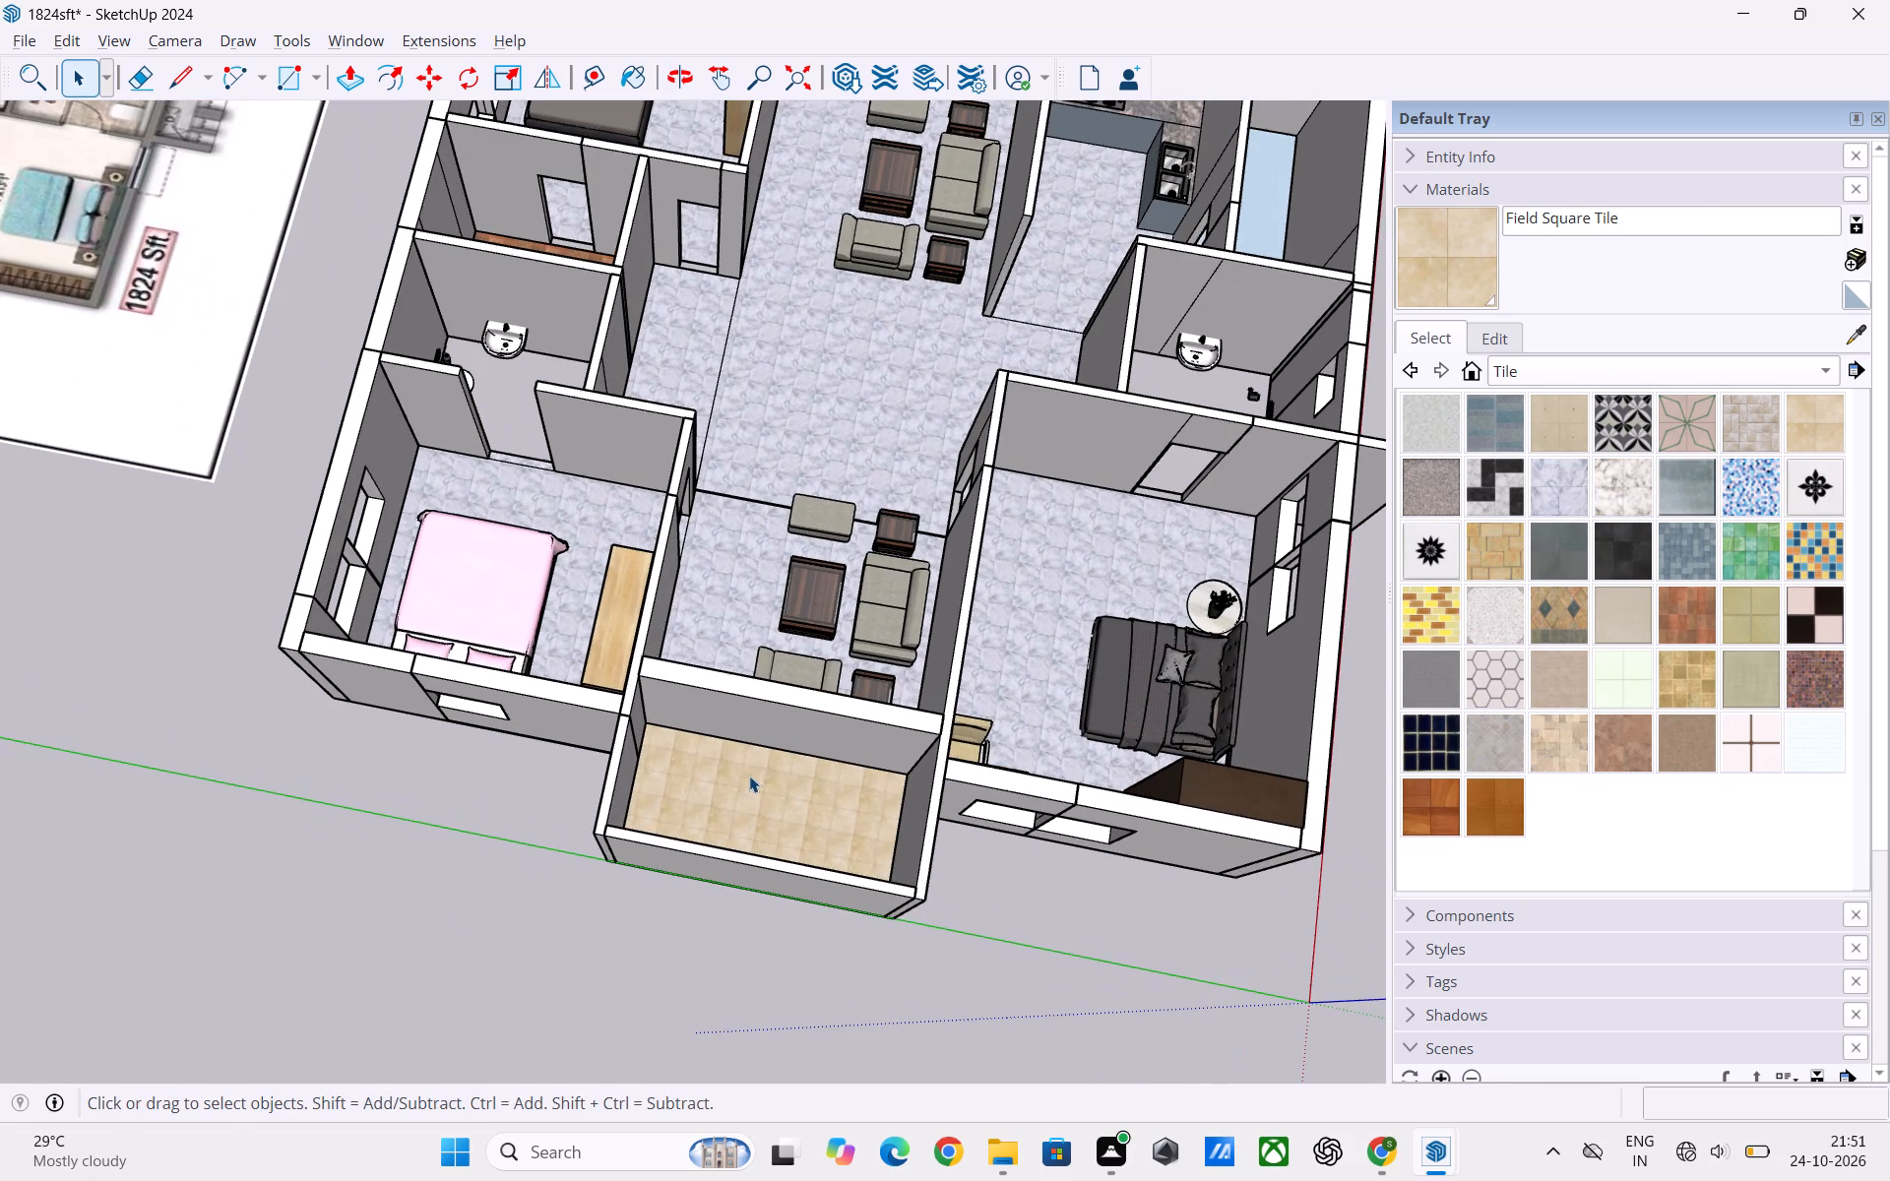
pyautogui.hotkey('ctrl', 'v')
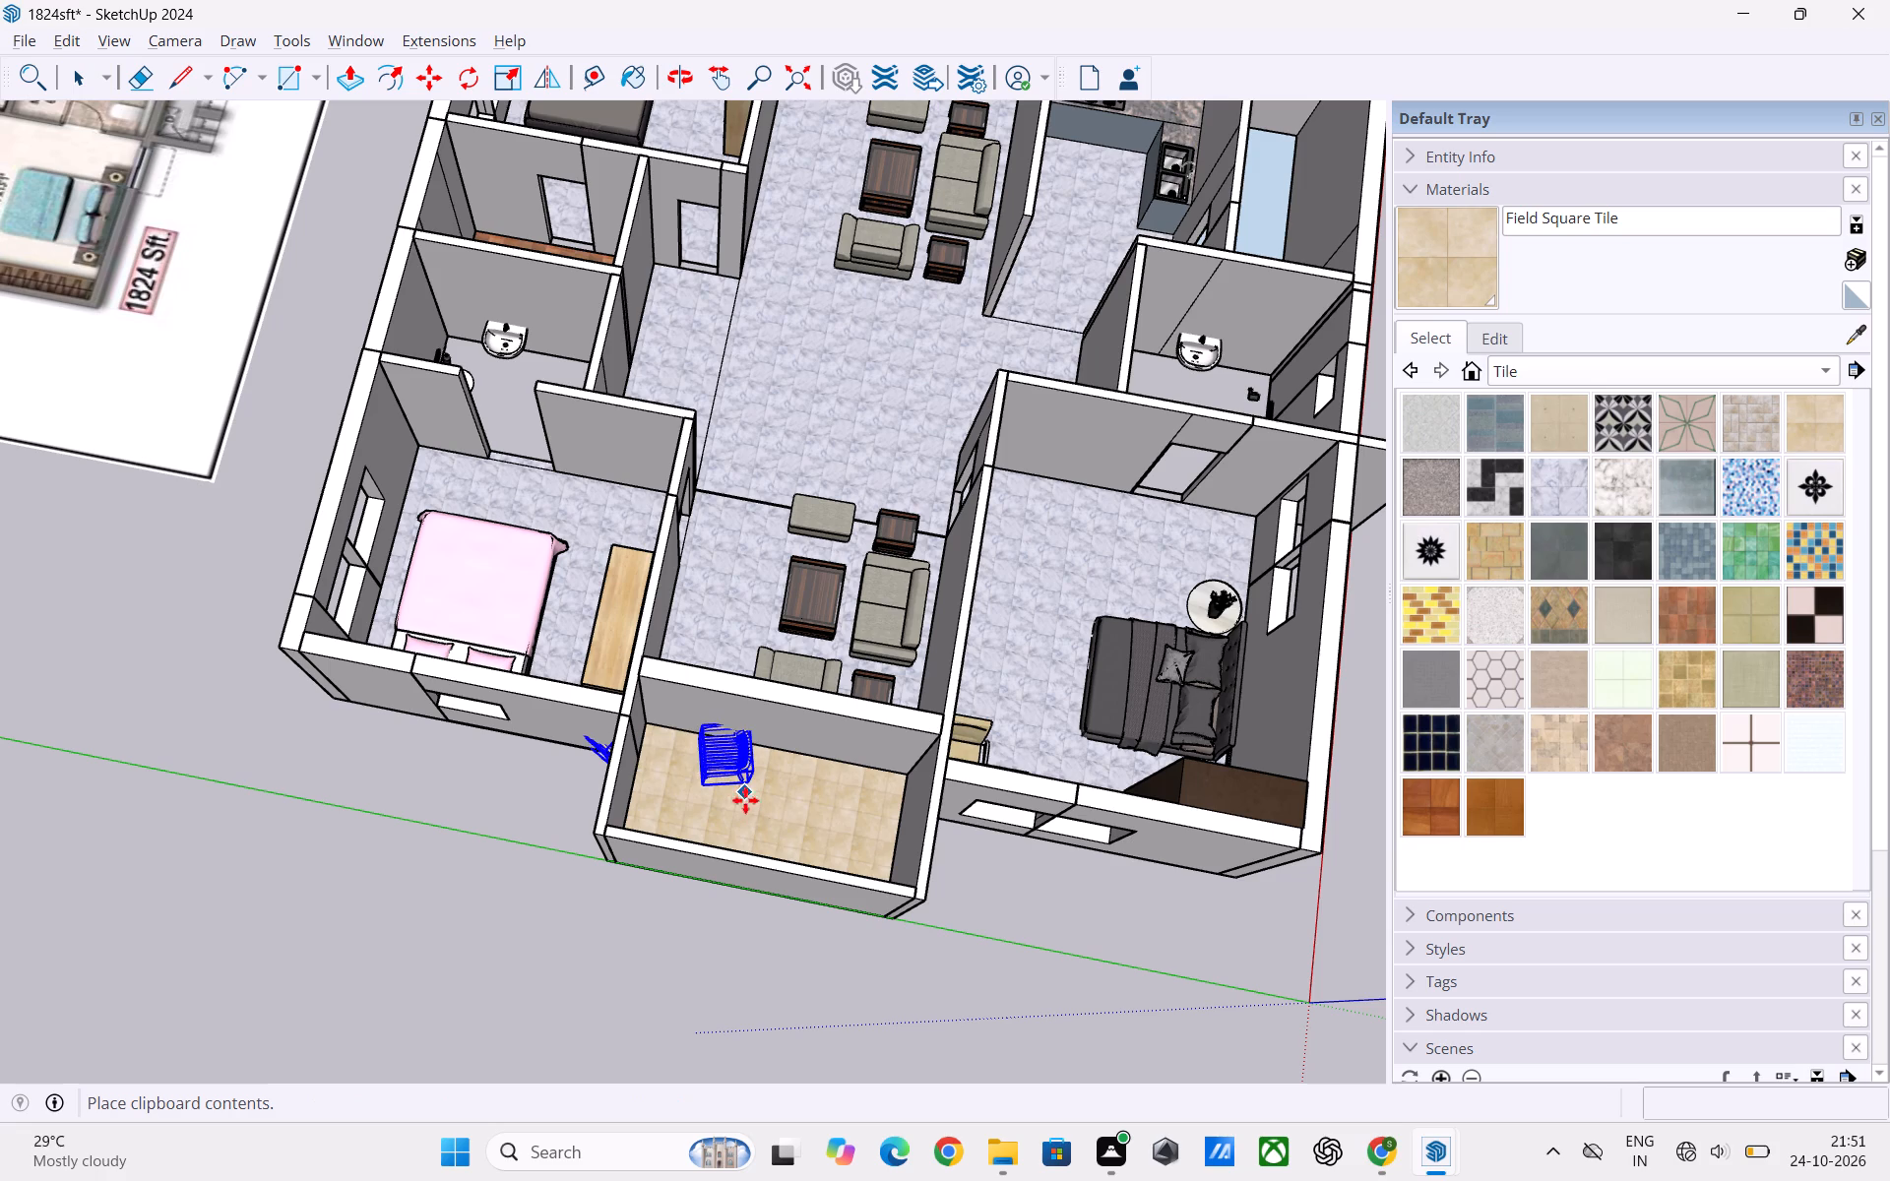
pyautogui.click(844, 843)
pyautogui.press('space')
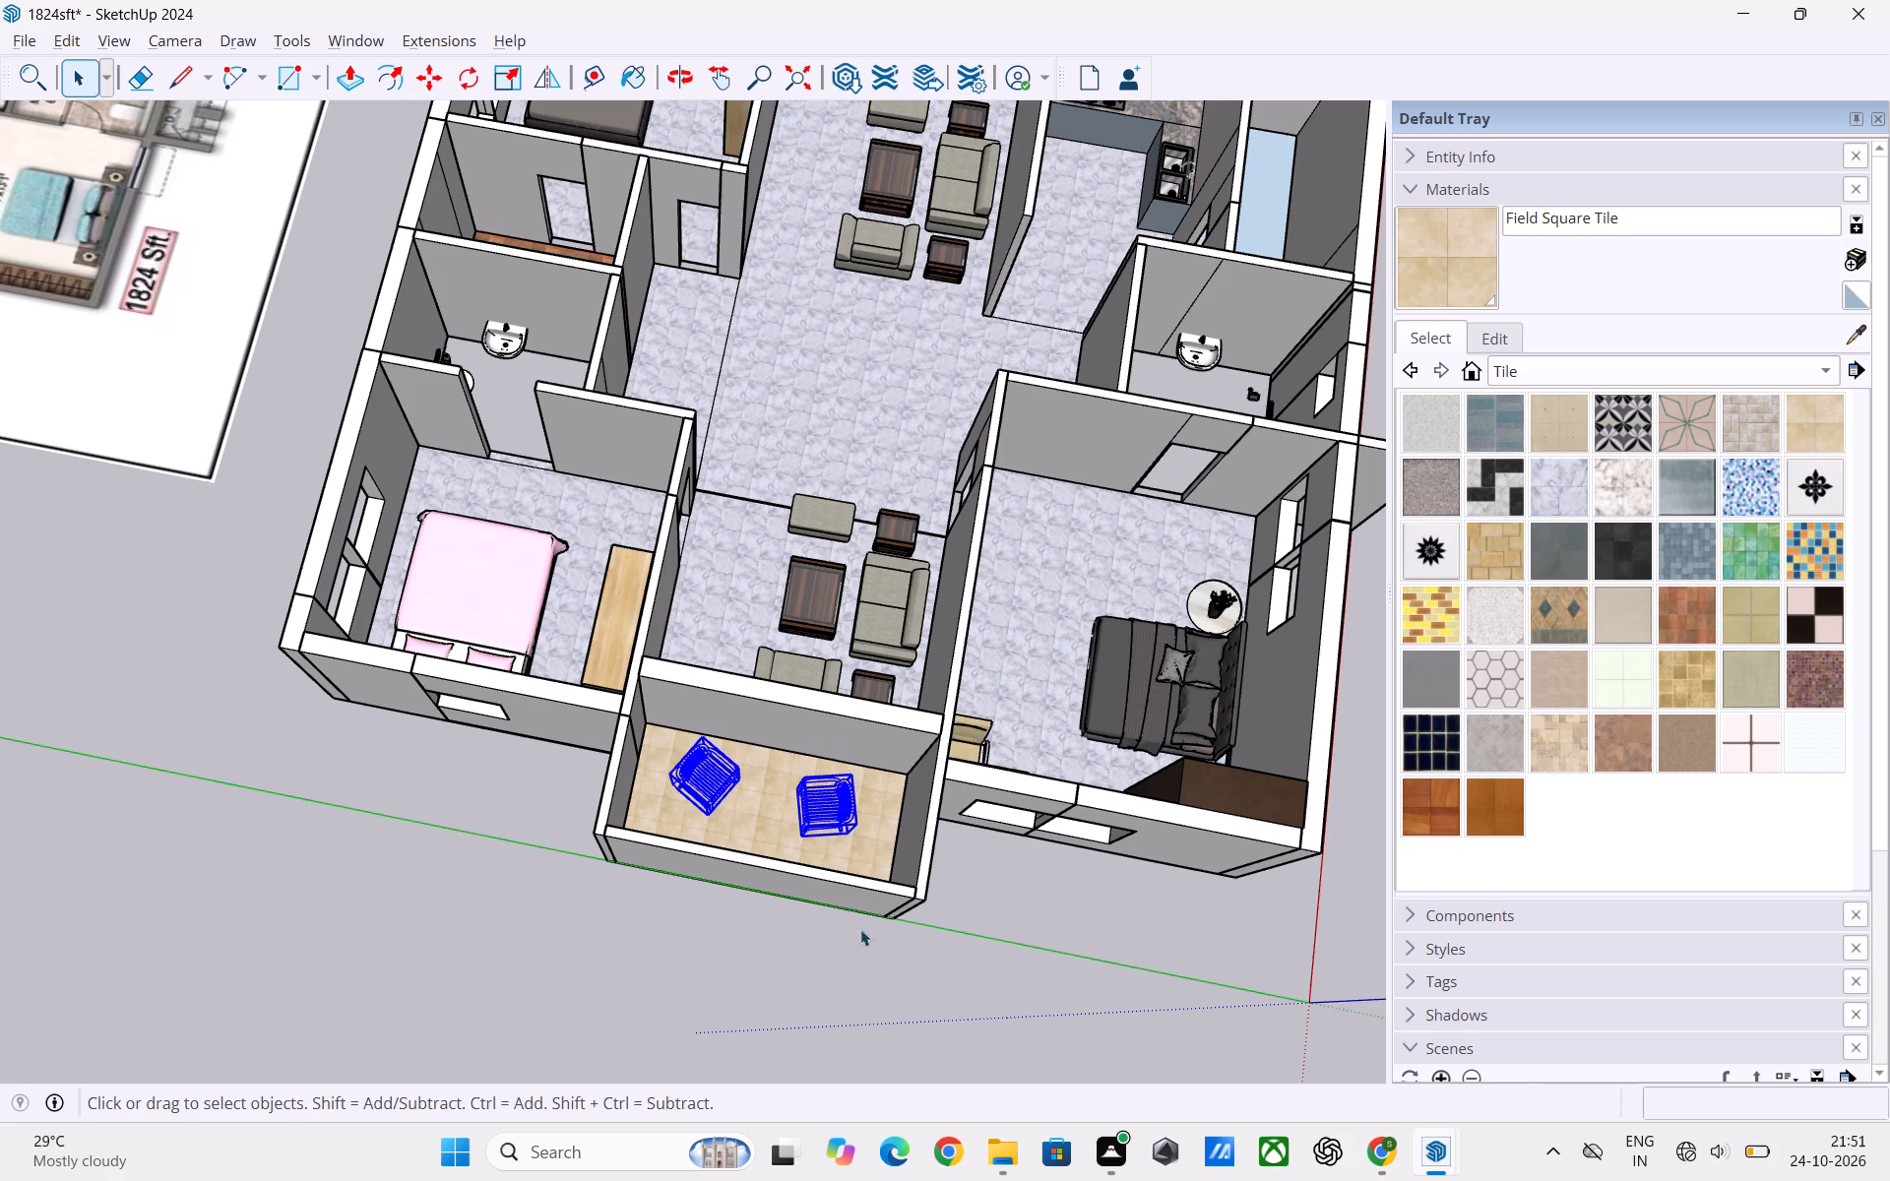
pyautogui.click(782, 1015)
# Delete the full-width wall separating the balcony from the living room.
pyautogui.scroll(5, 775, 818)
pyautogui.moveTo(761, 745); pyautogui.dragTo(472, 772, button='middle')
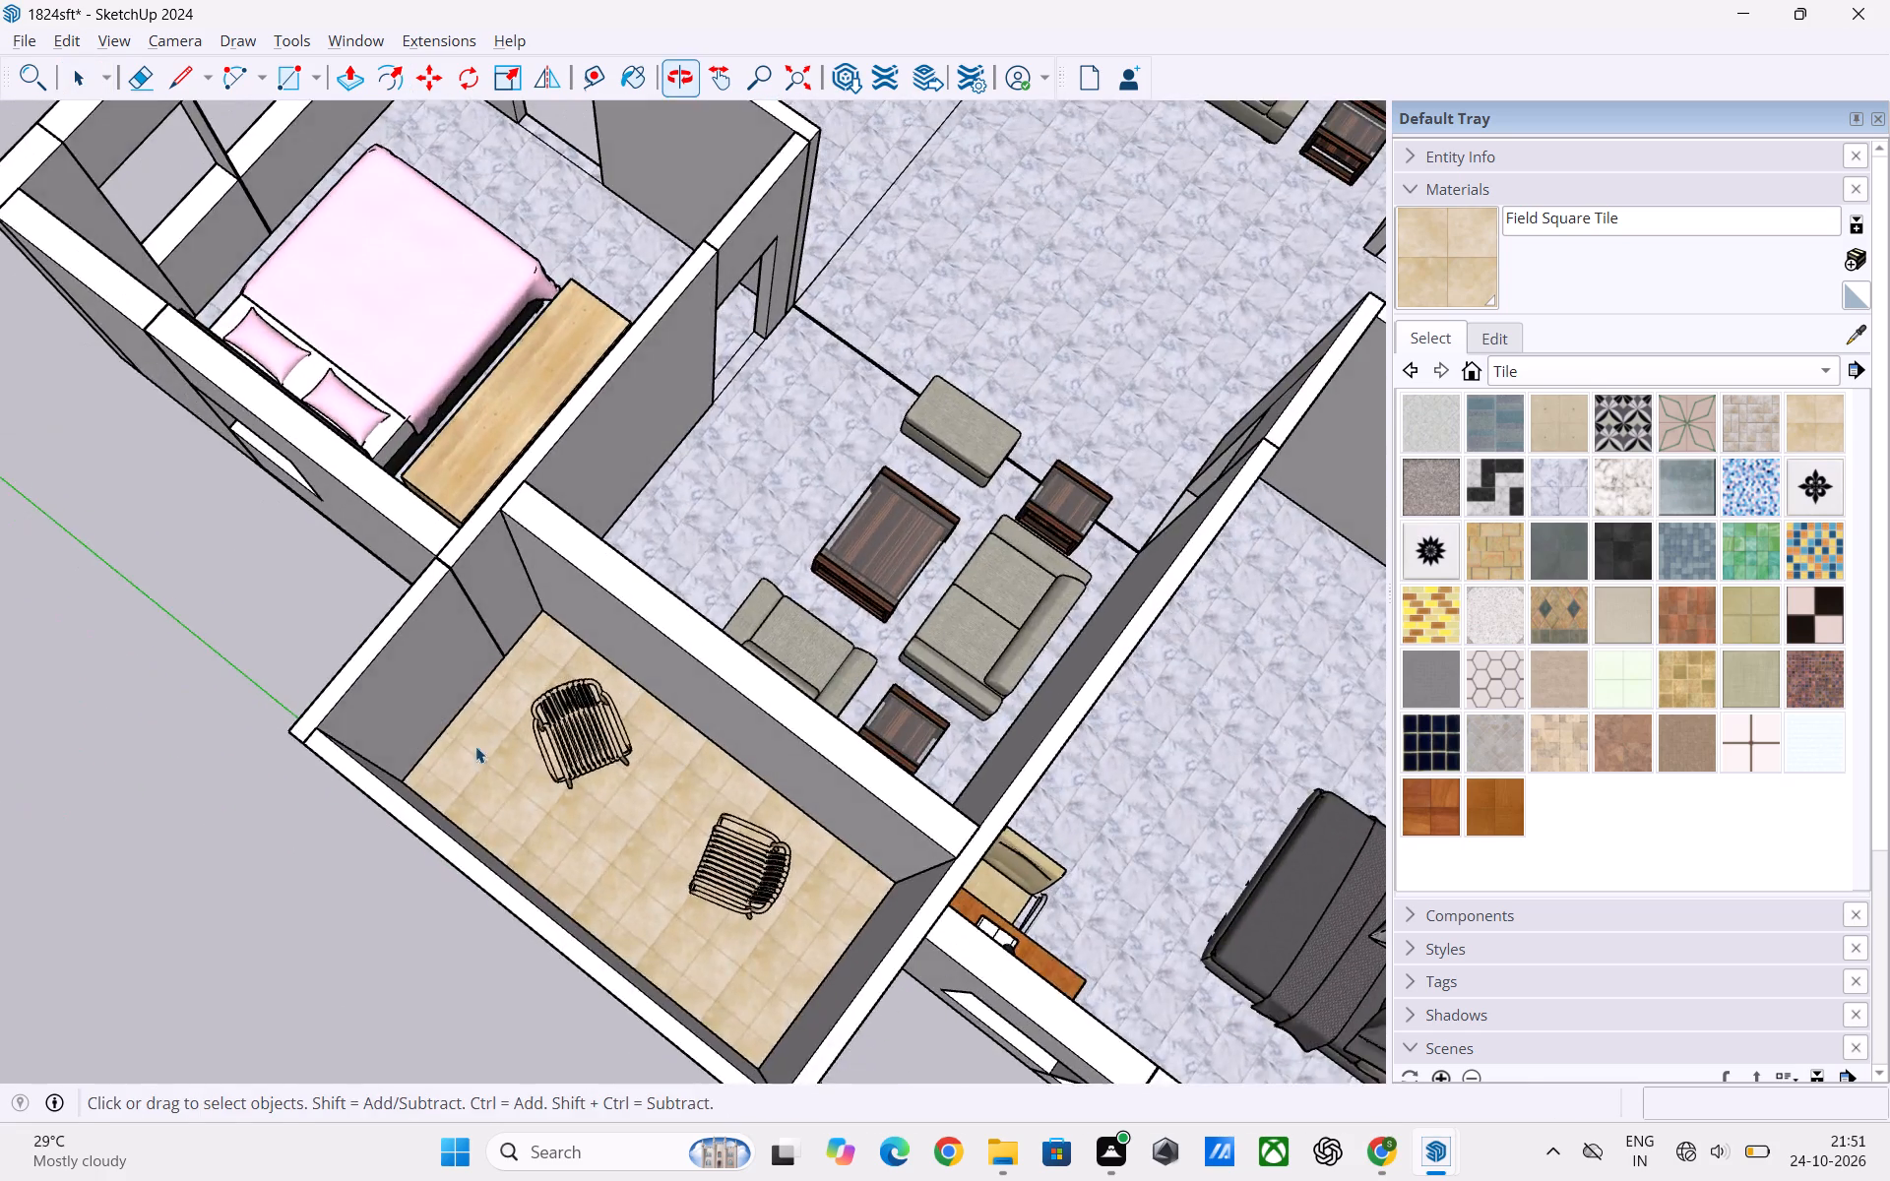
pyautogui.scroll(-3, 825, 736)
pyautogui.moveTo(874, 731); pyautogui.dragTo(340, 773, button='middle')
pyautogui.scroll(3, 618, 704)
pyautogui.moveTo(745, 731); pyautogui.dragTo(357, 708, button='middle')
pyautogui.scroll(3, 525, 645)
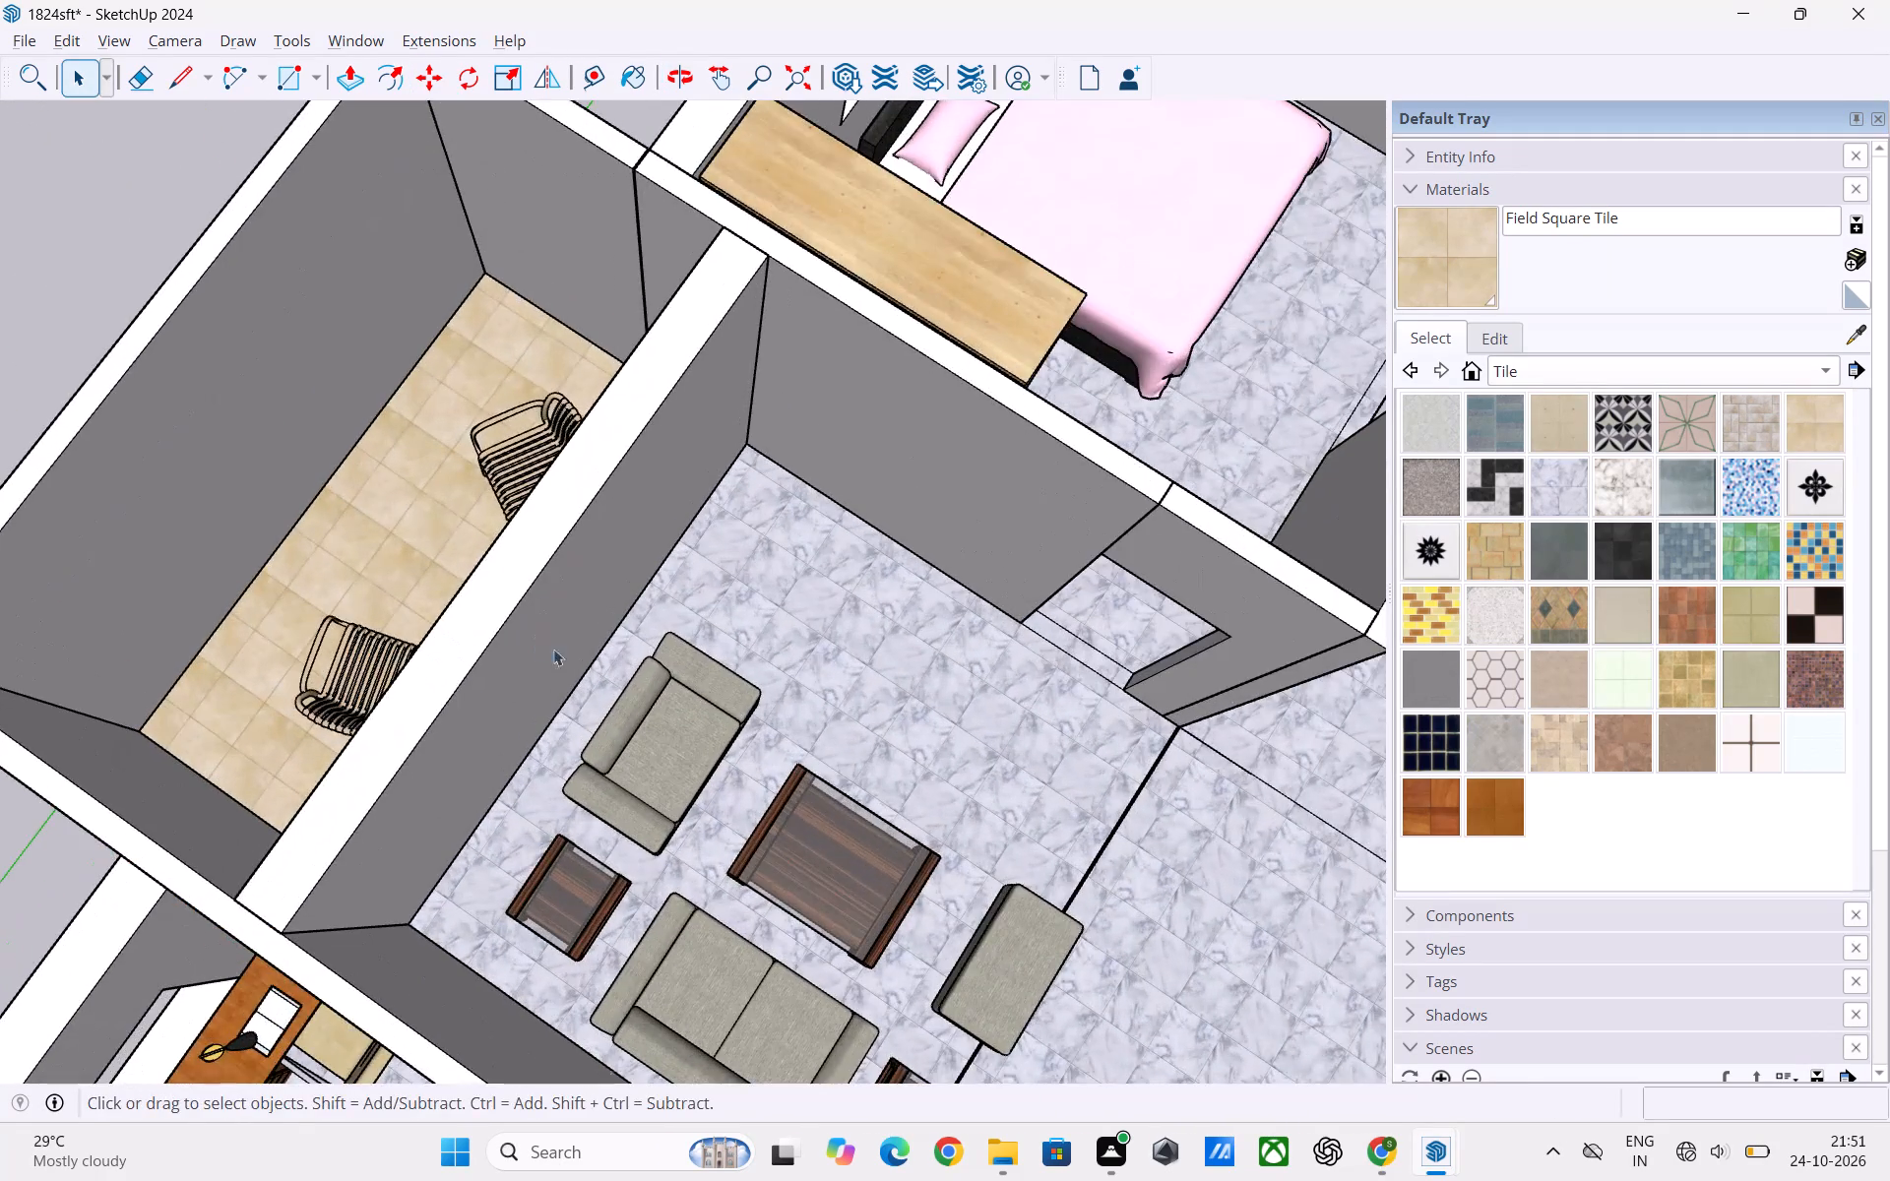
pyautogui.moveTo(553, 651); pyautogui.dragTo(440, 686, button='middle')
pyautogui.click(477, 617)
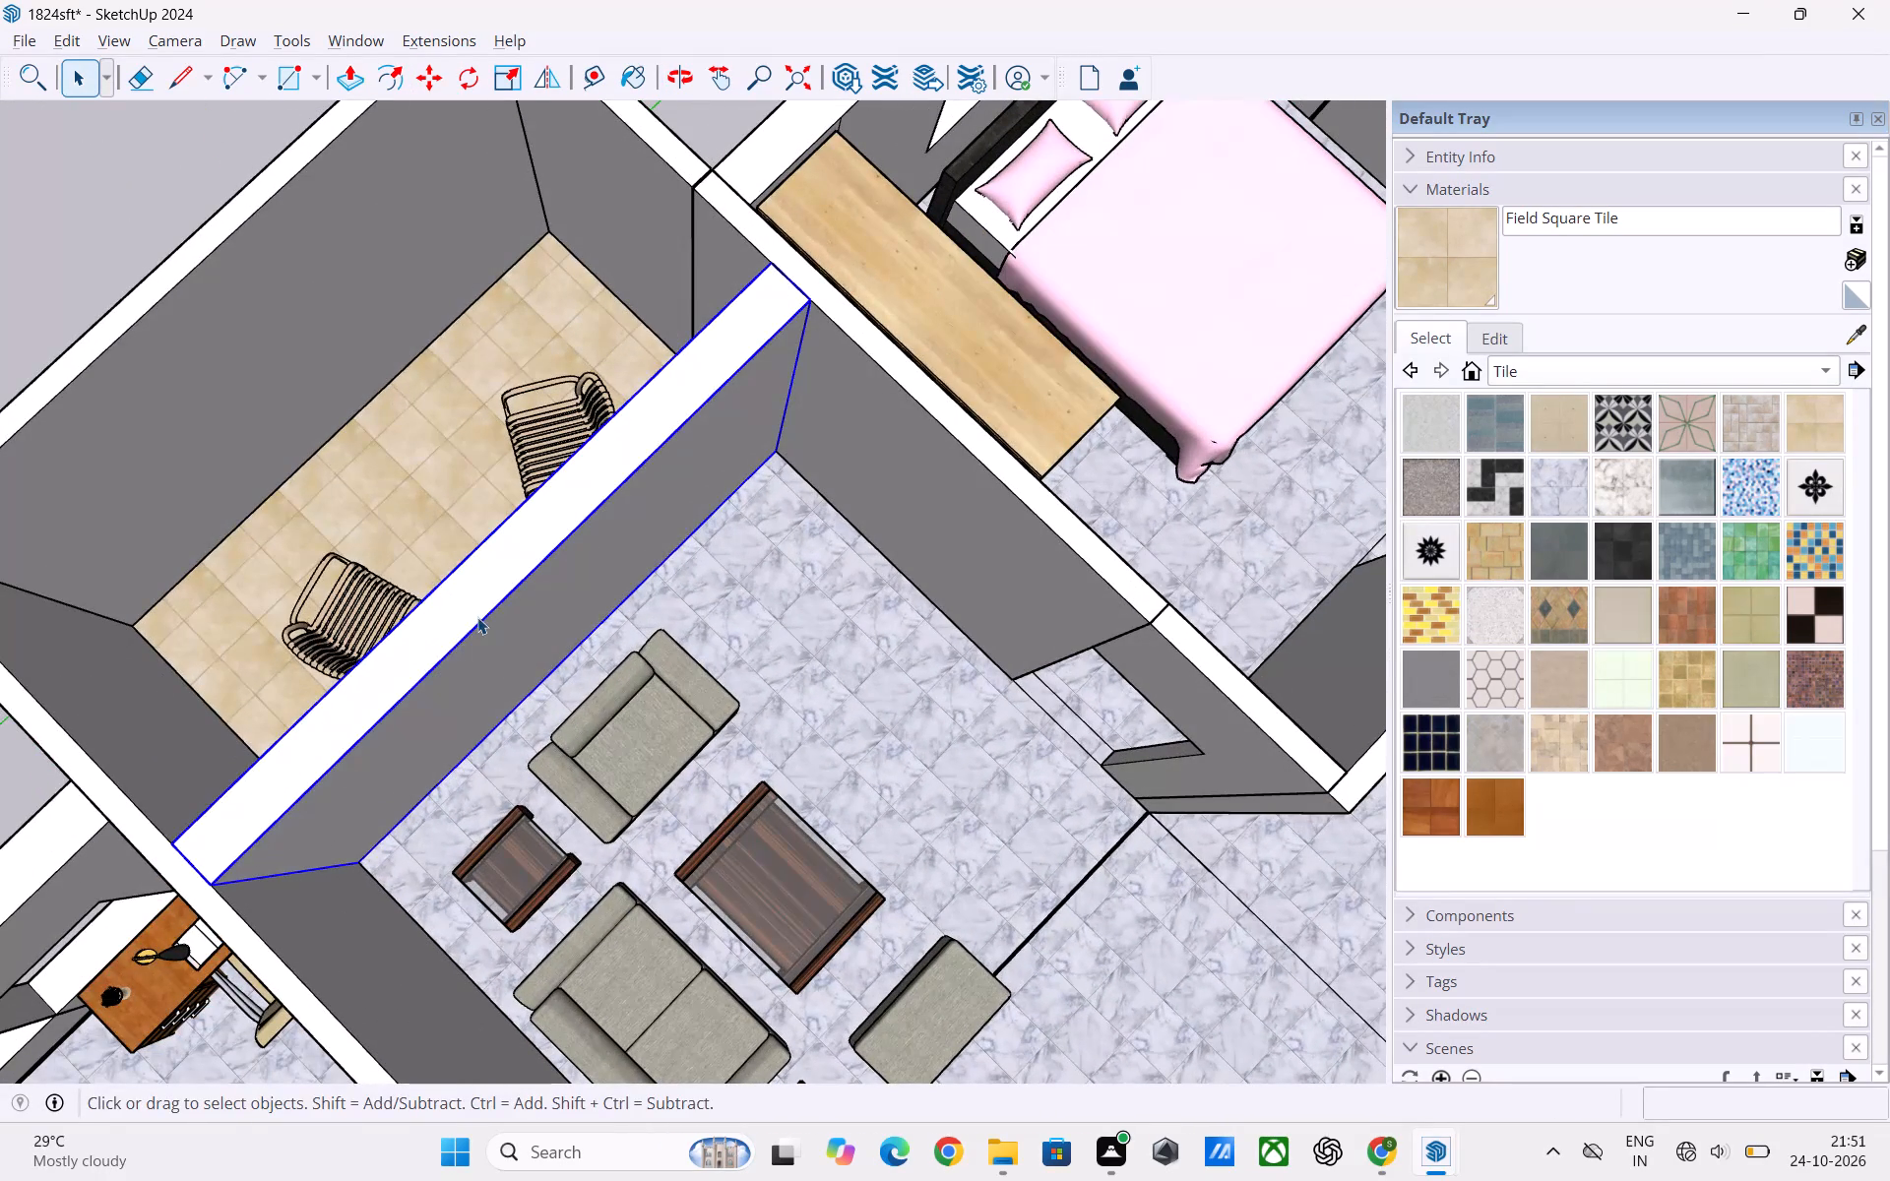
pyautogui.press('Delete')
# Draw rectangles about 4' by 9" and 3' 6 5/8" by 9" at opposite ends of the removed balcony wall's strip.
pyautogui.press('r')
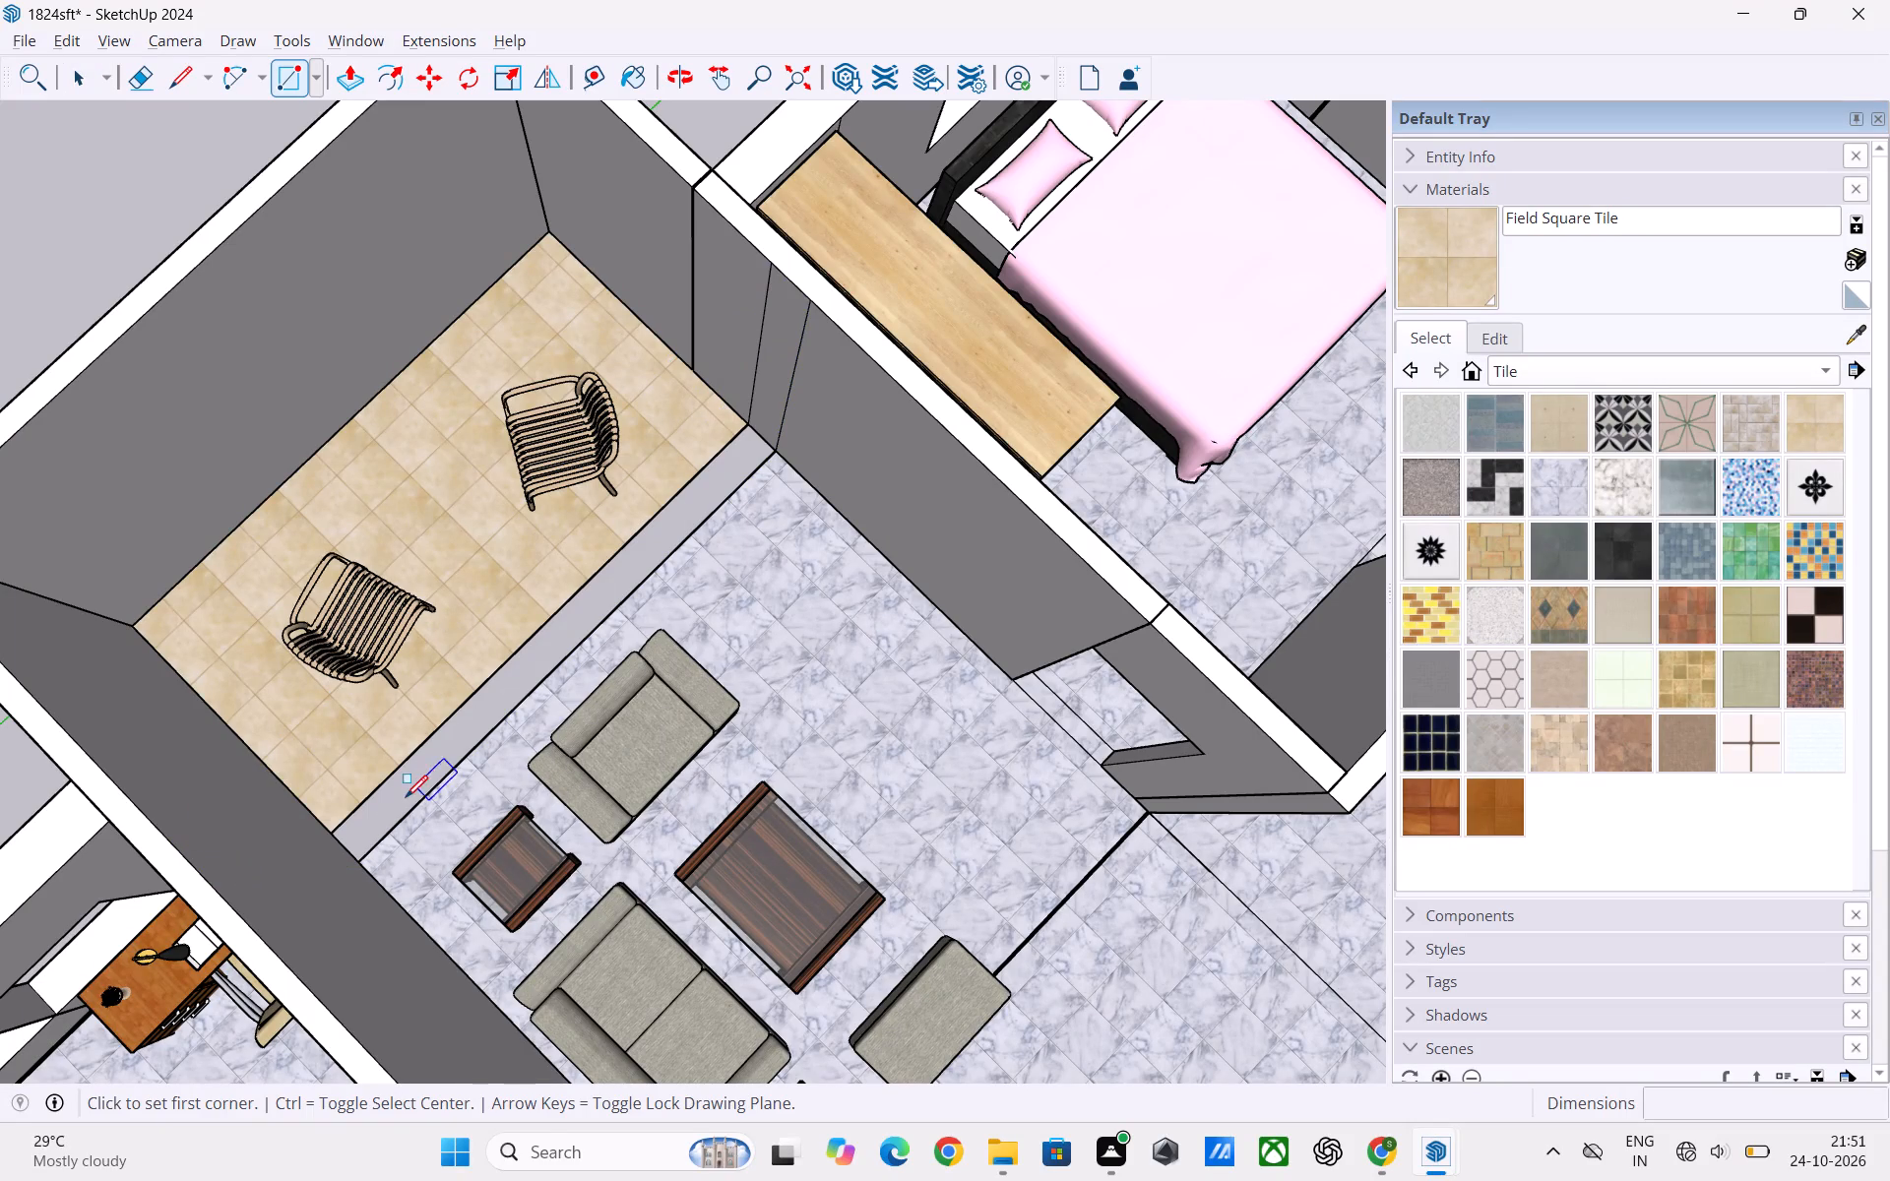
pyautogui.click(329, 832)
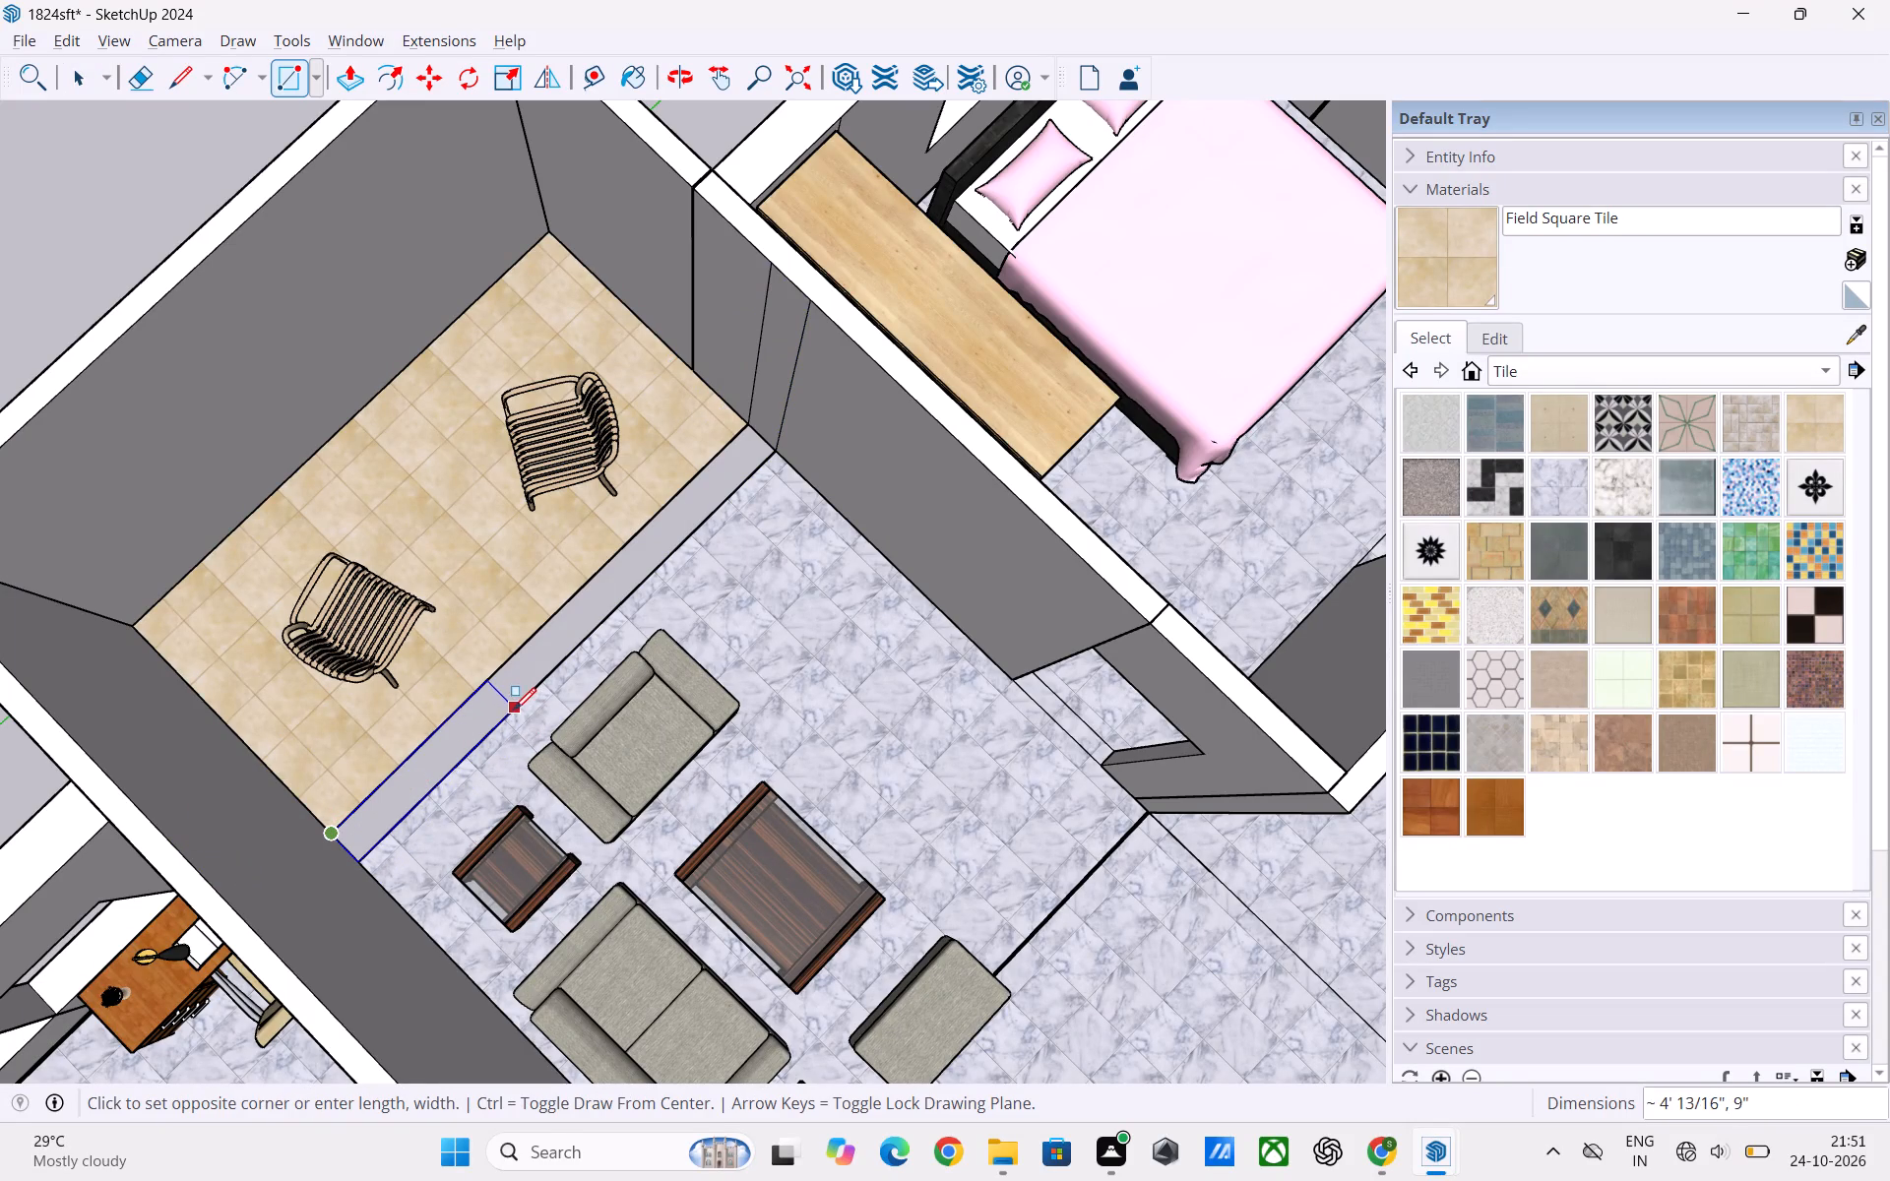
pyautogui.click(513, 711)
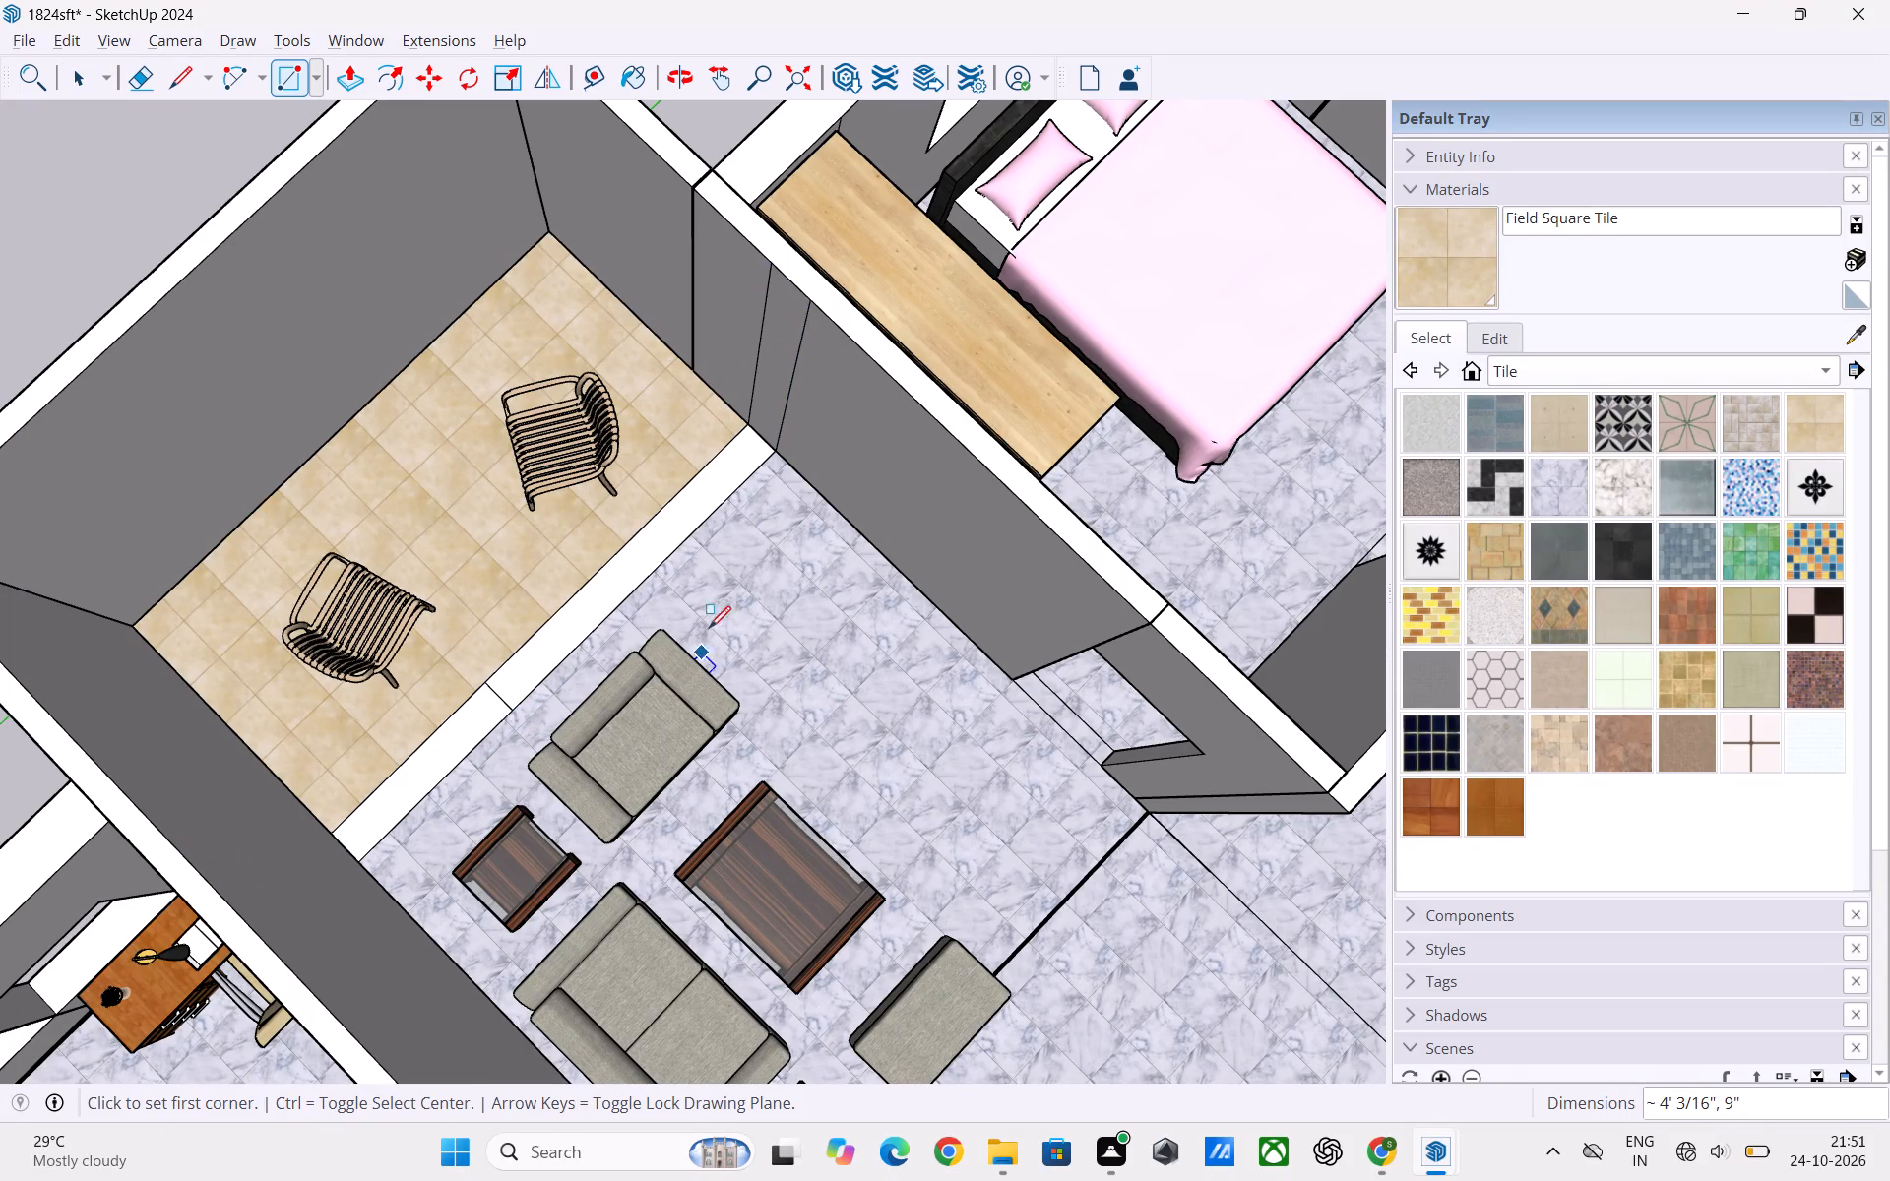
pyautogui.click(753, 426)
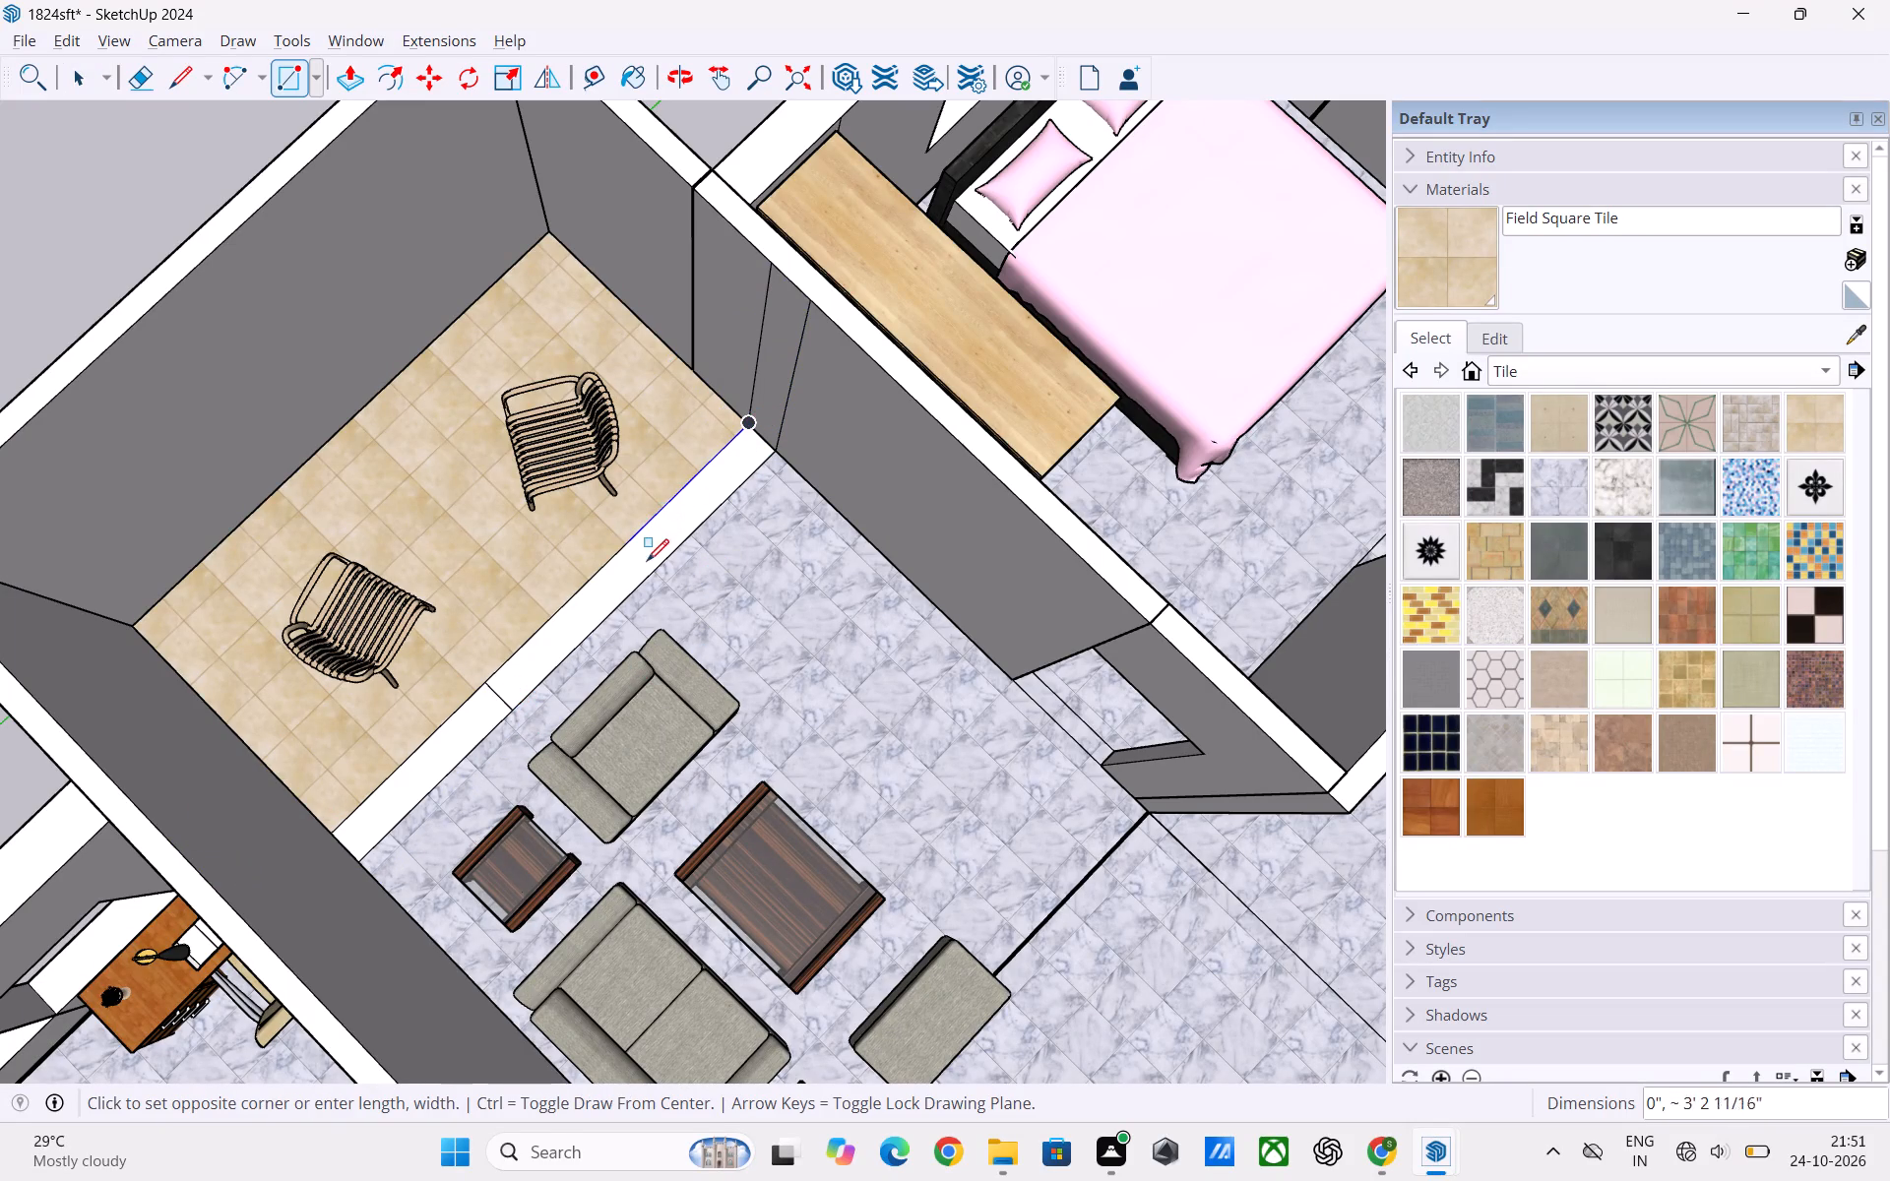
pyautogui.click(646, 575)
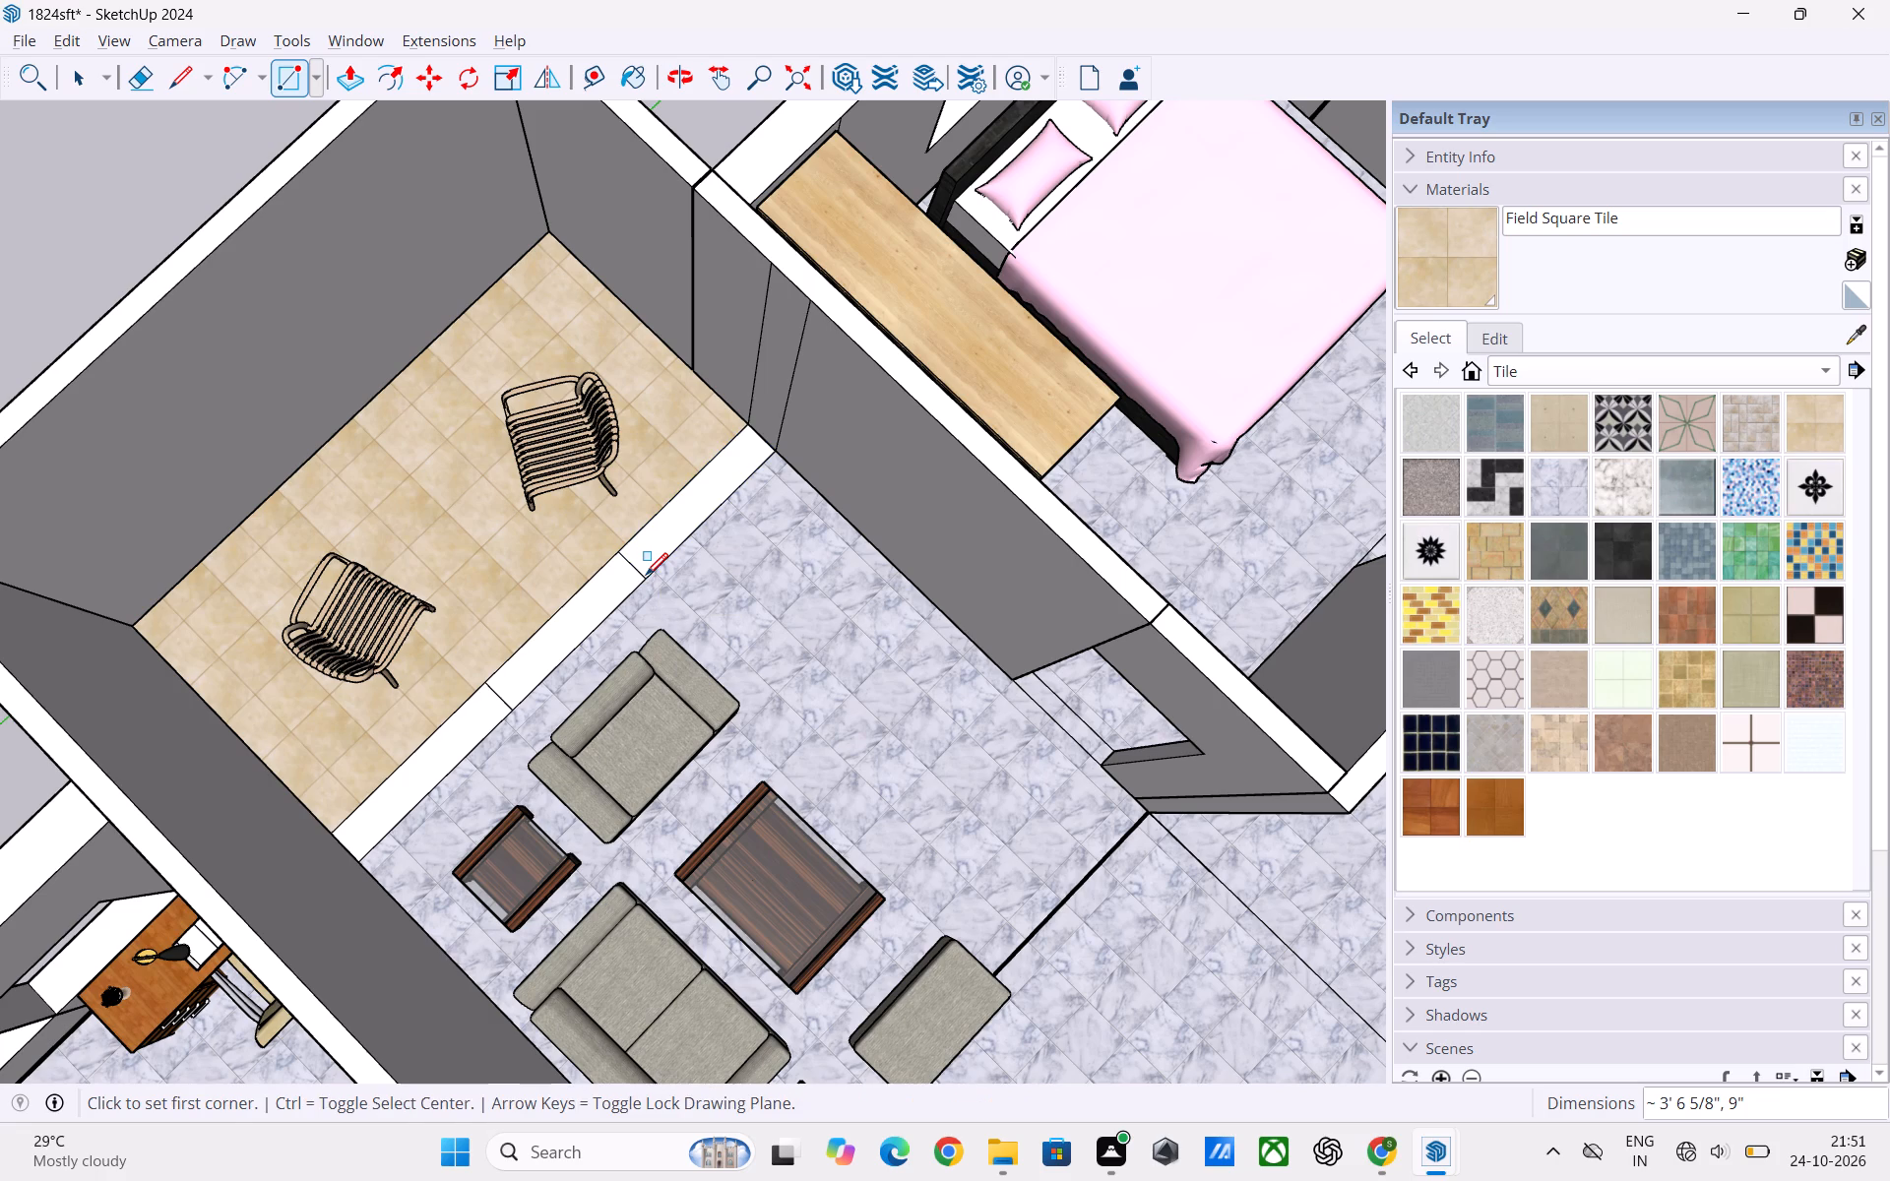
pyautogui.press('space')
# Push/Pull both rectangles between the balcony and living room up 9' as wall segments, leaving the gap between them open.
pyautogui.click(451, 742)
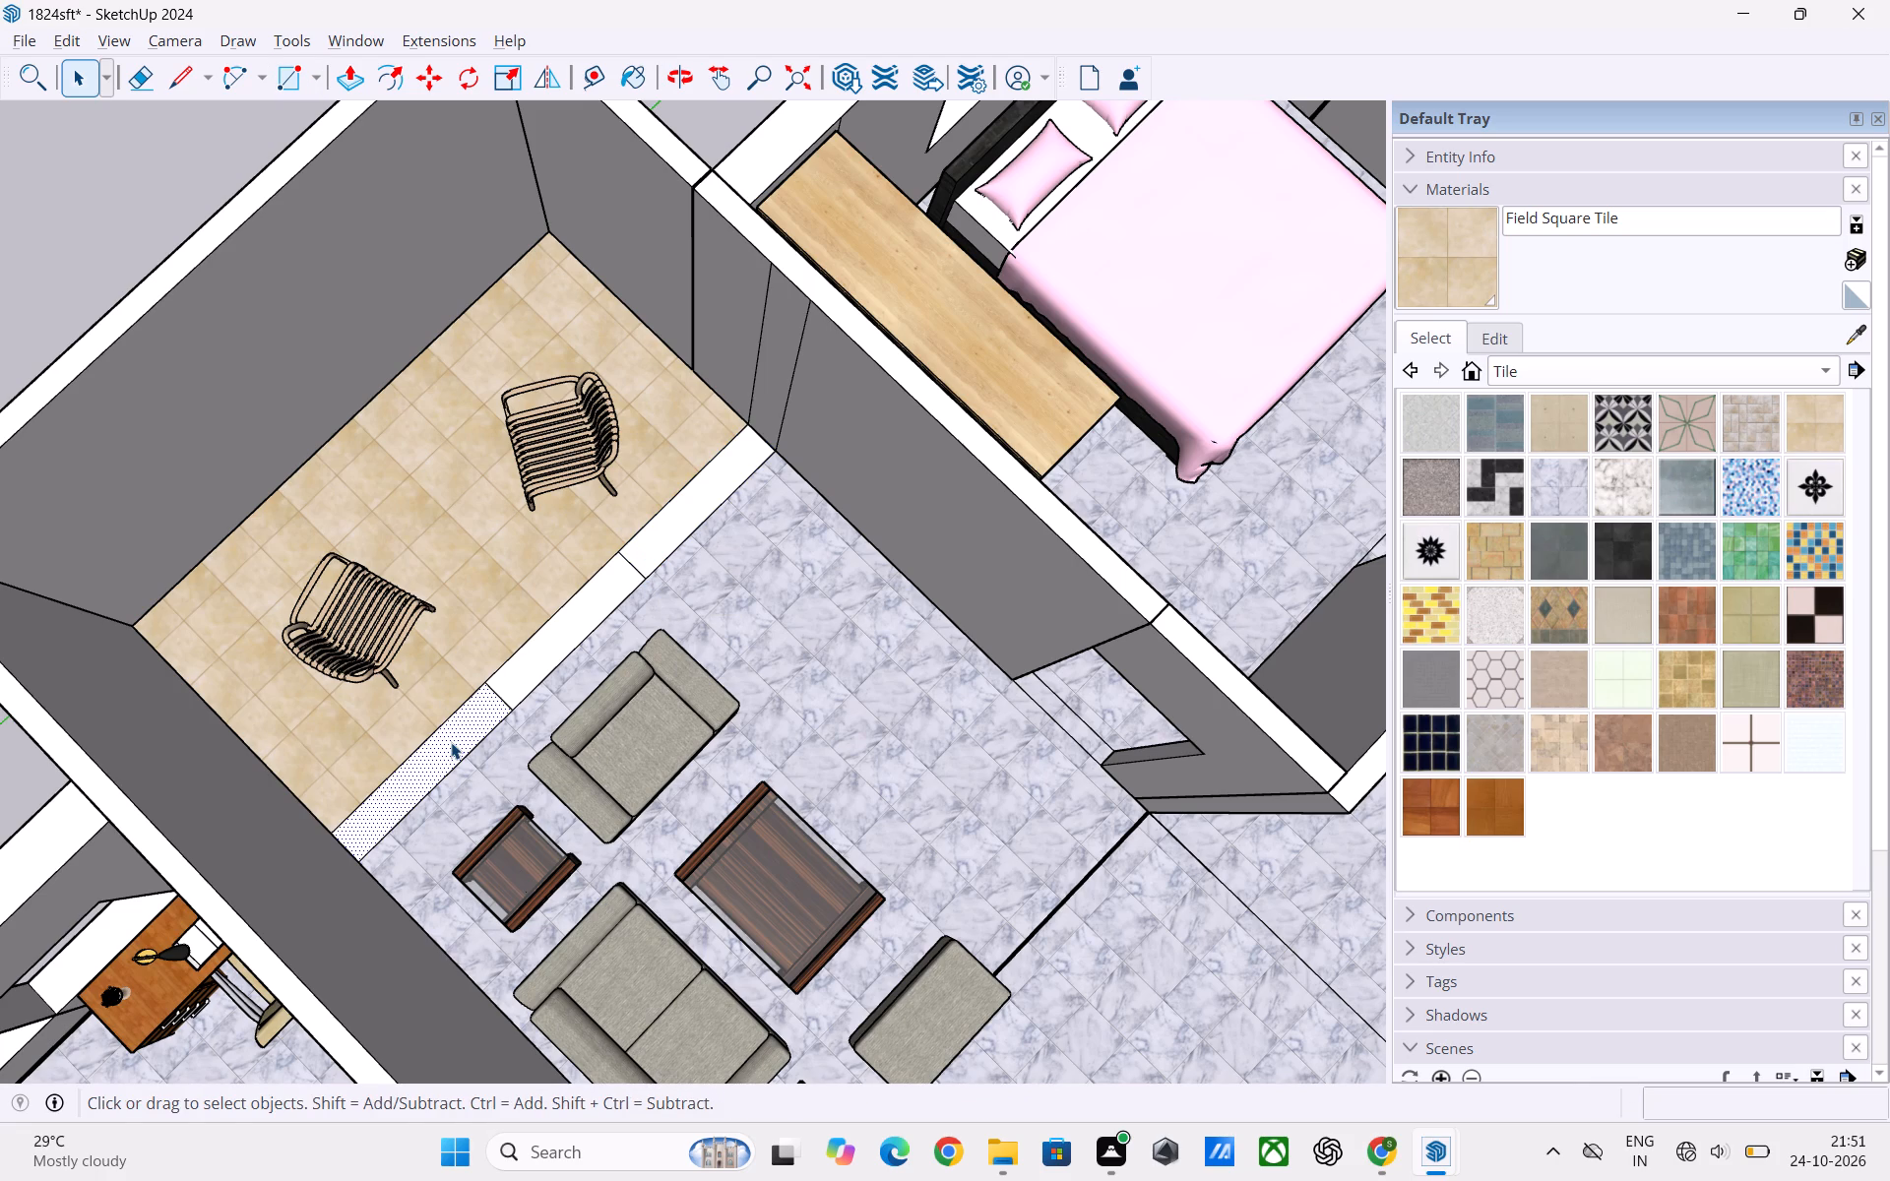
pyautogui.press('p')
pyautogui.click(451, 742)
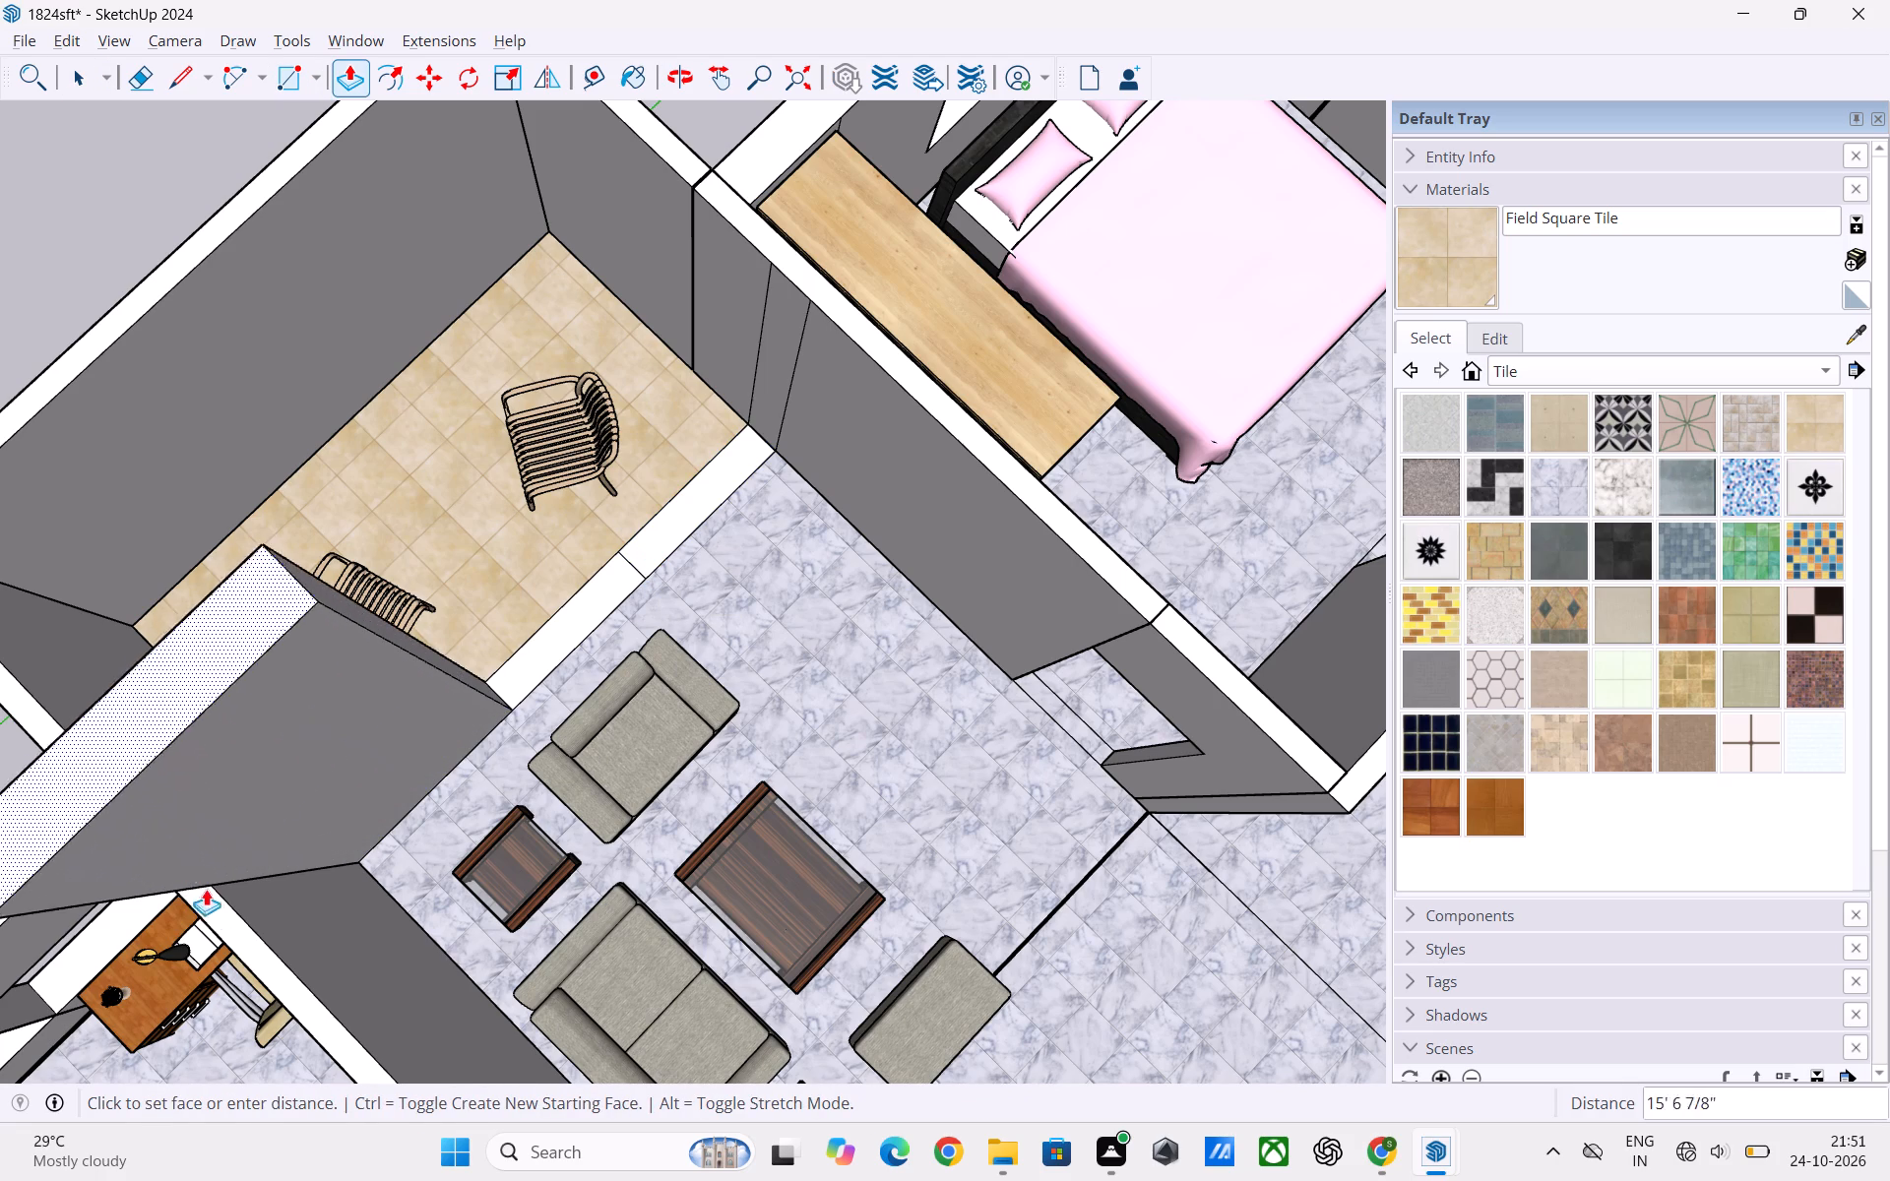
pyautogui.click(236, 926)
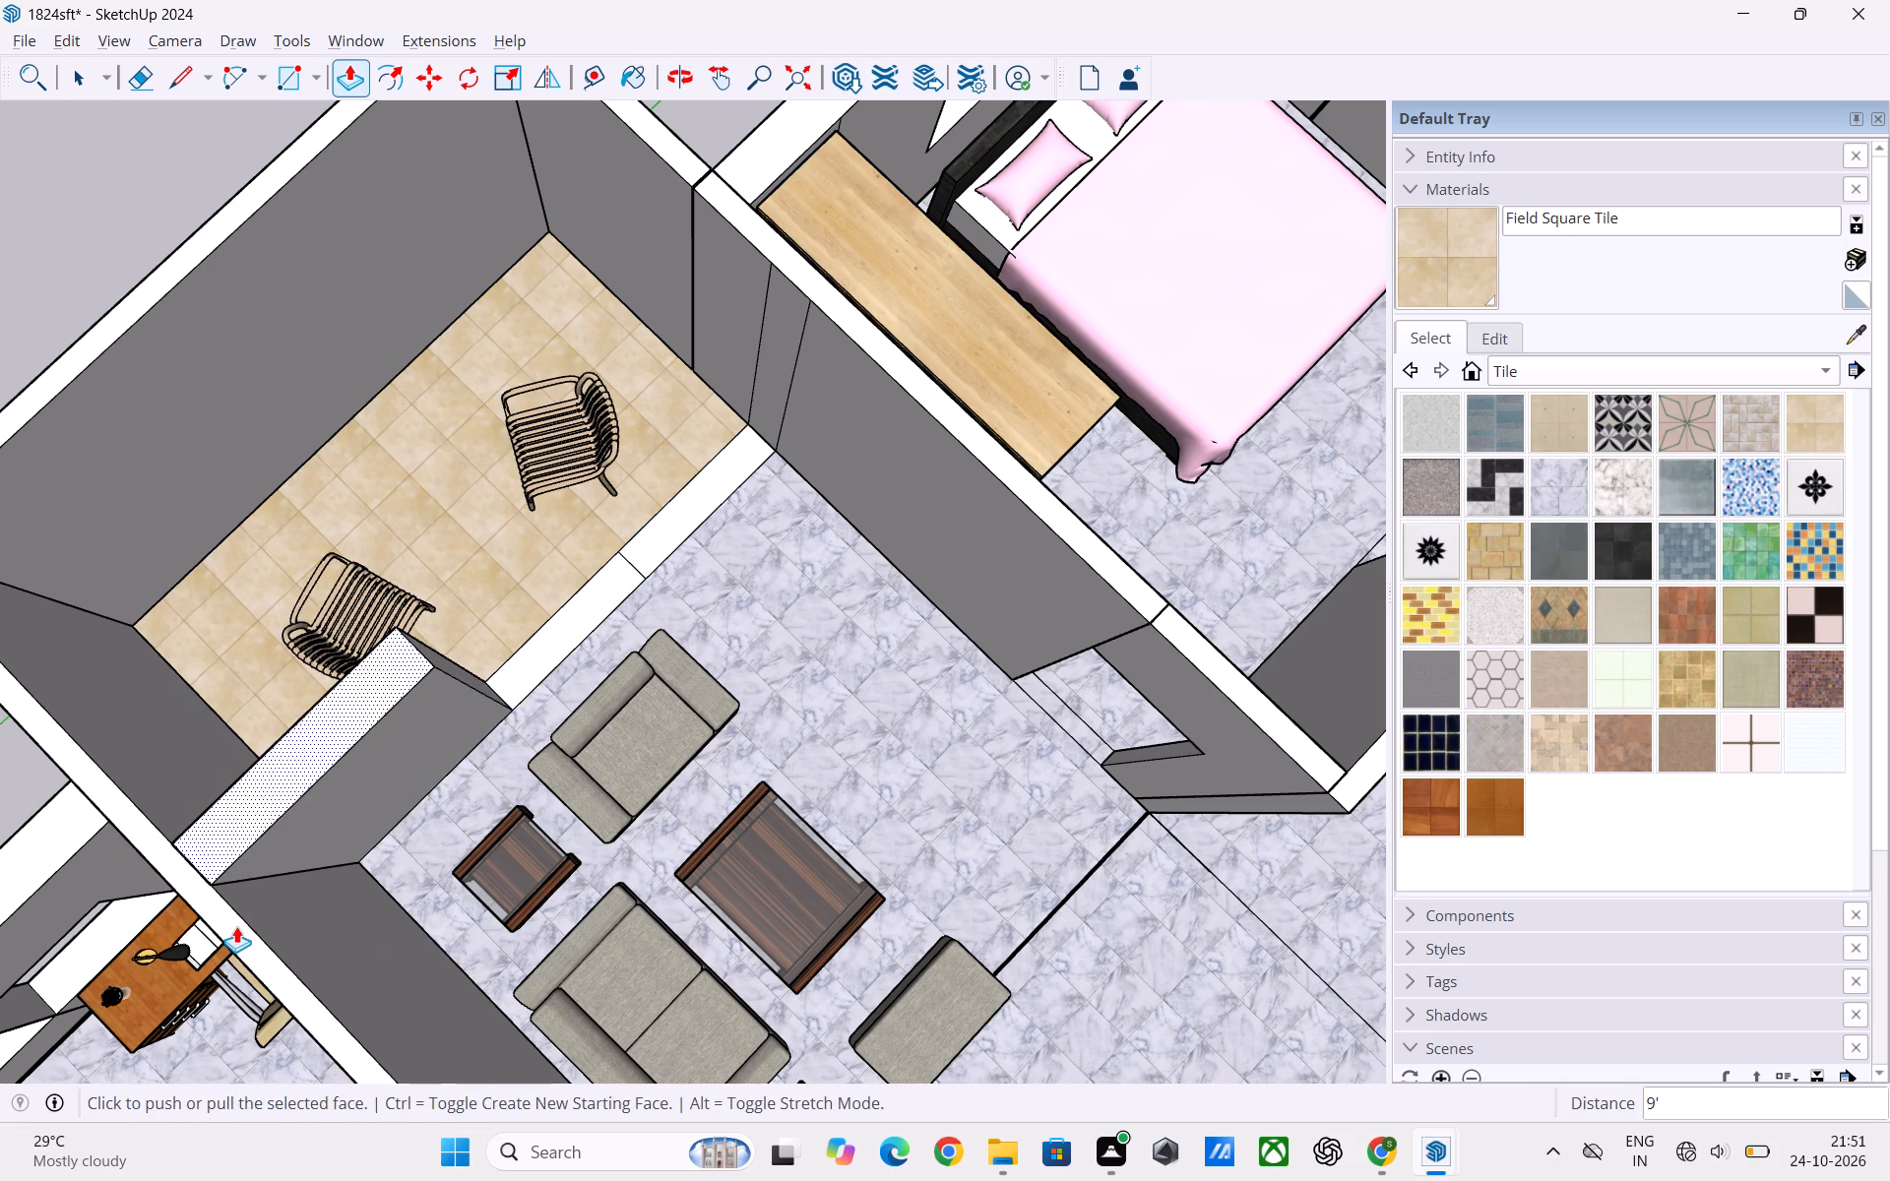
pyautogui.press('space')
pyautogui.click(678, 512)
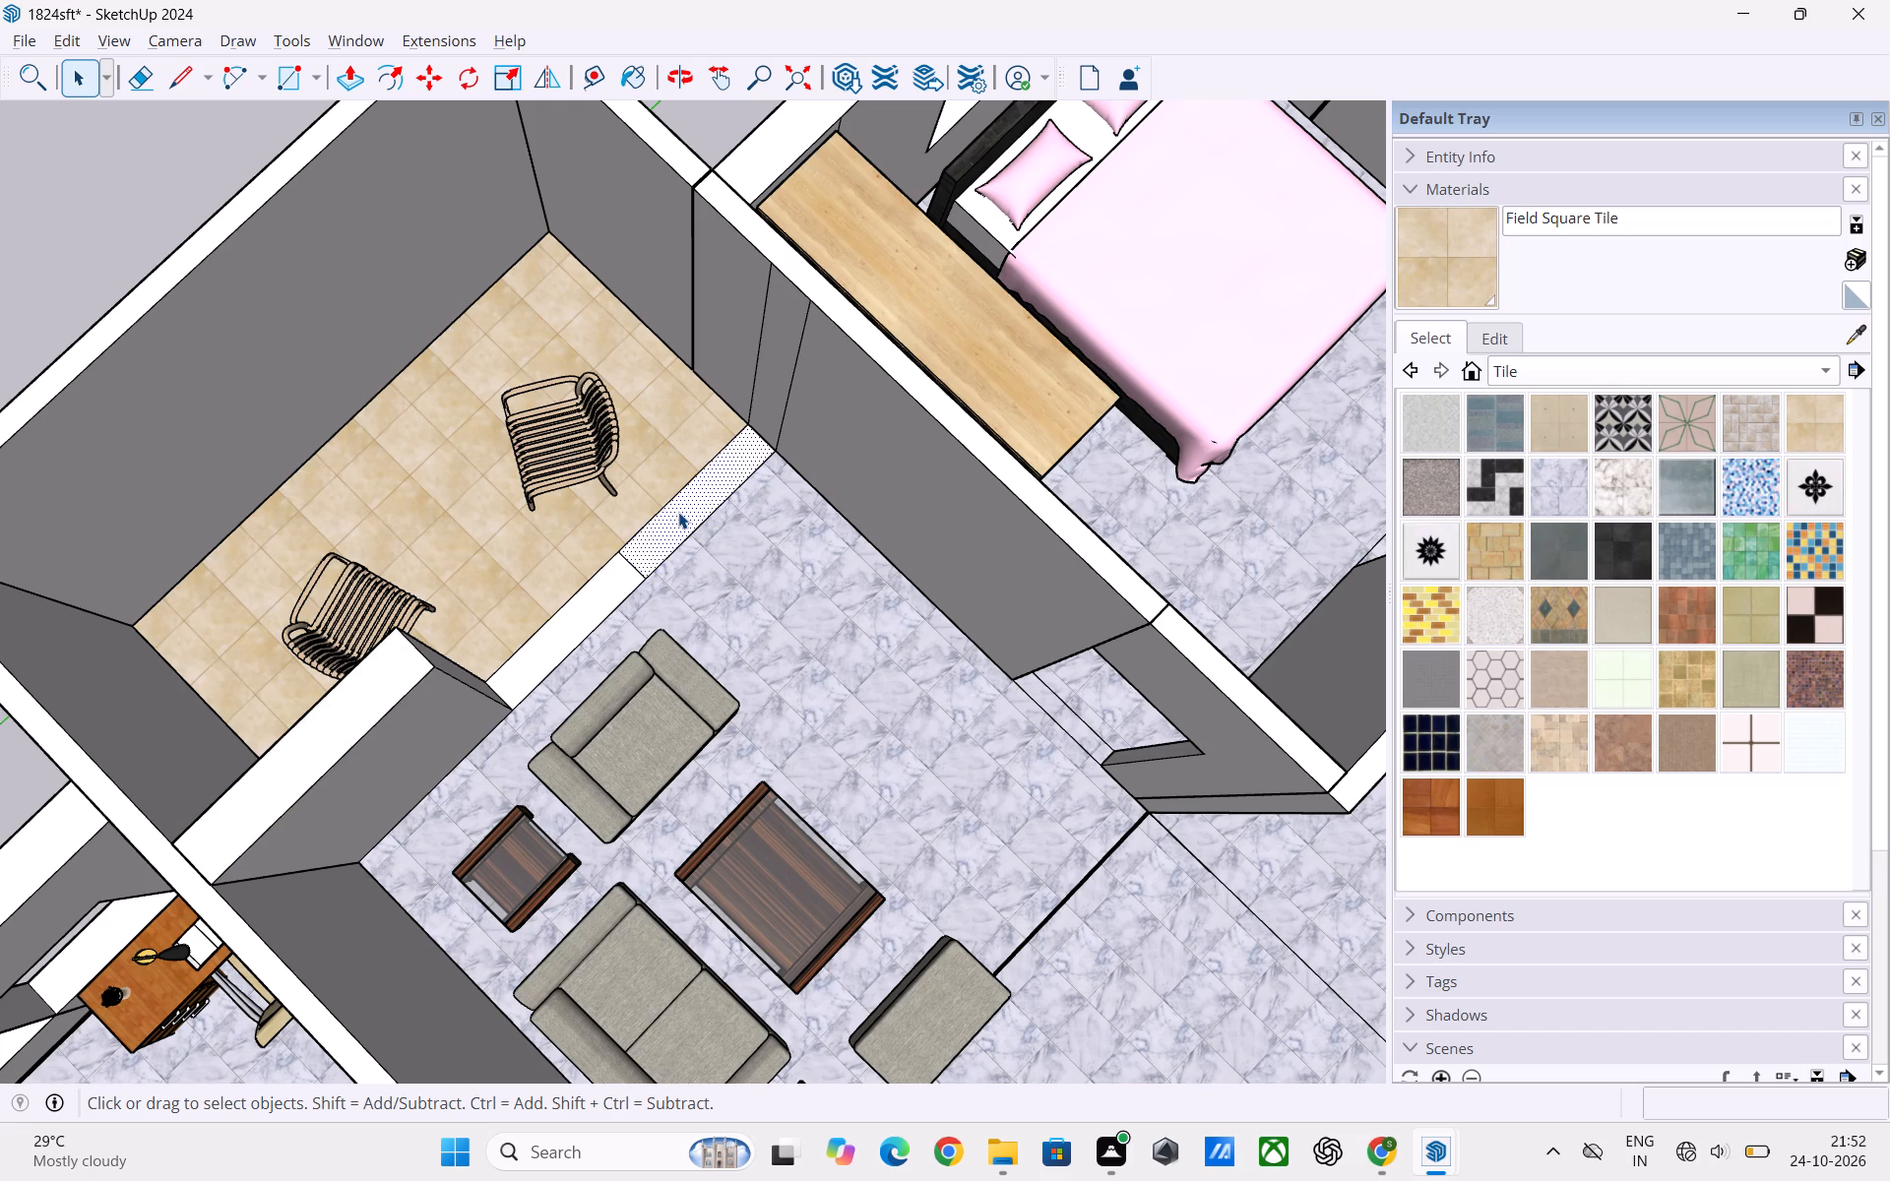
pyautogui.press('p')
pyautogui.click(678, 512)
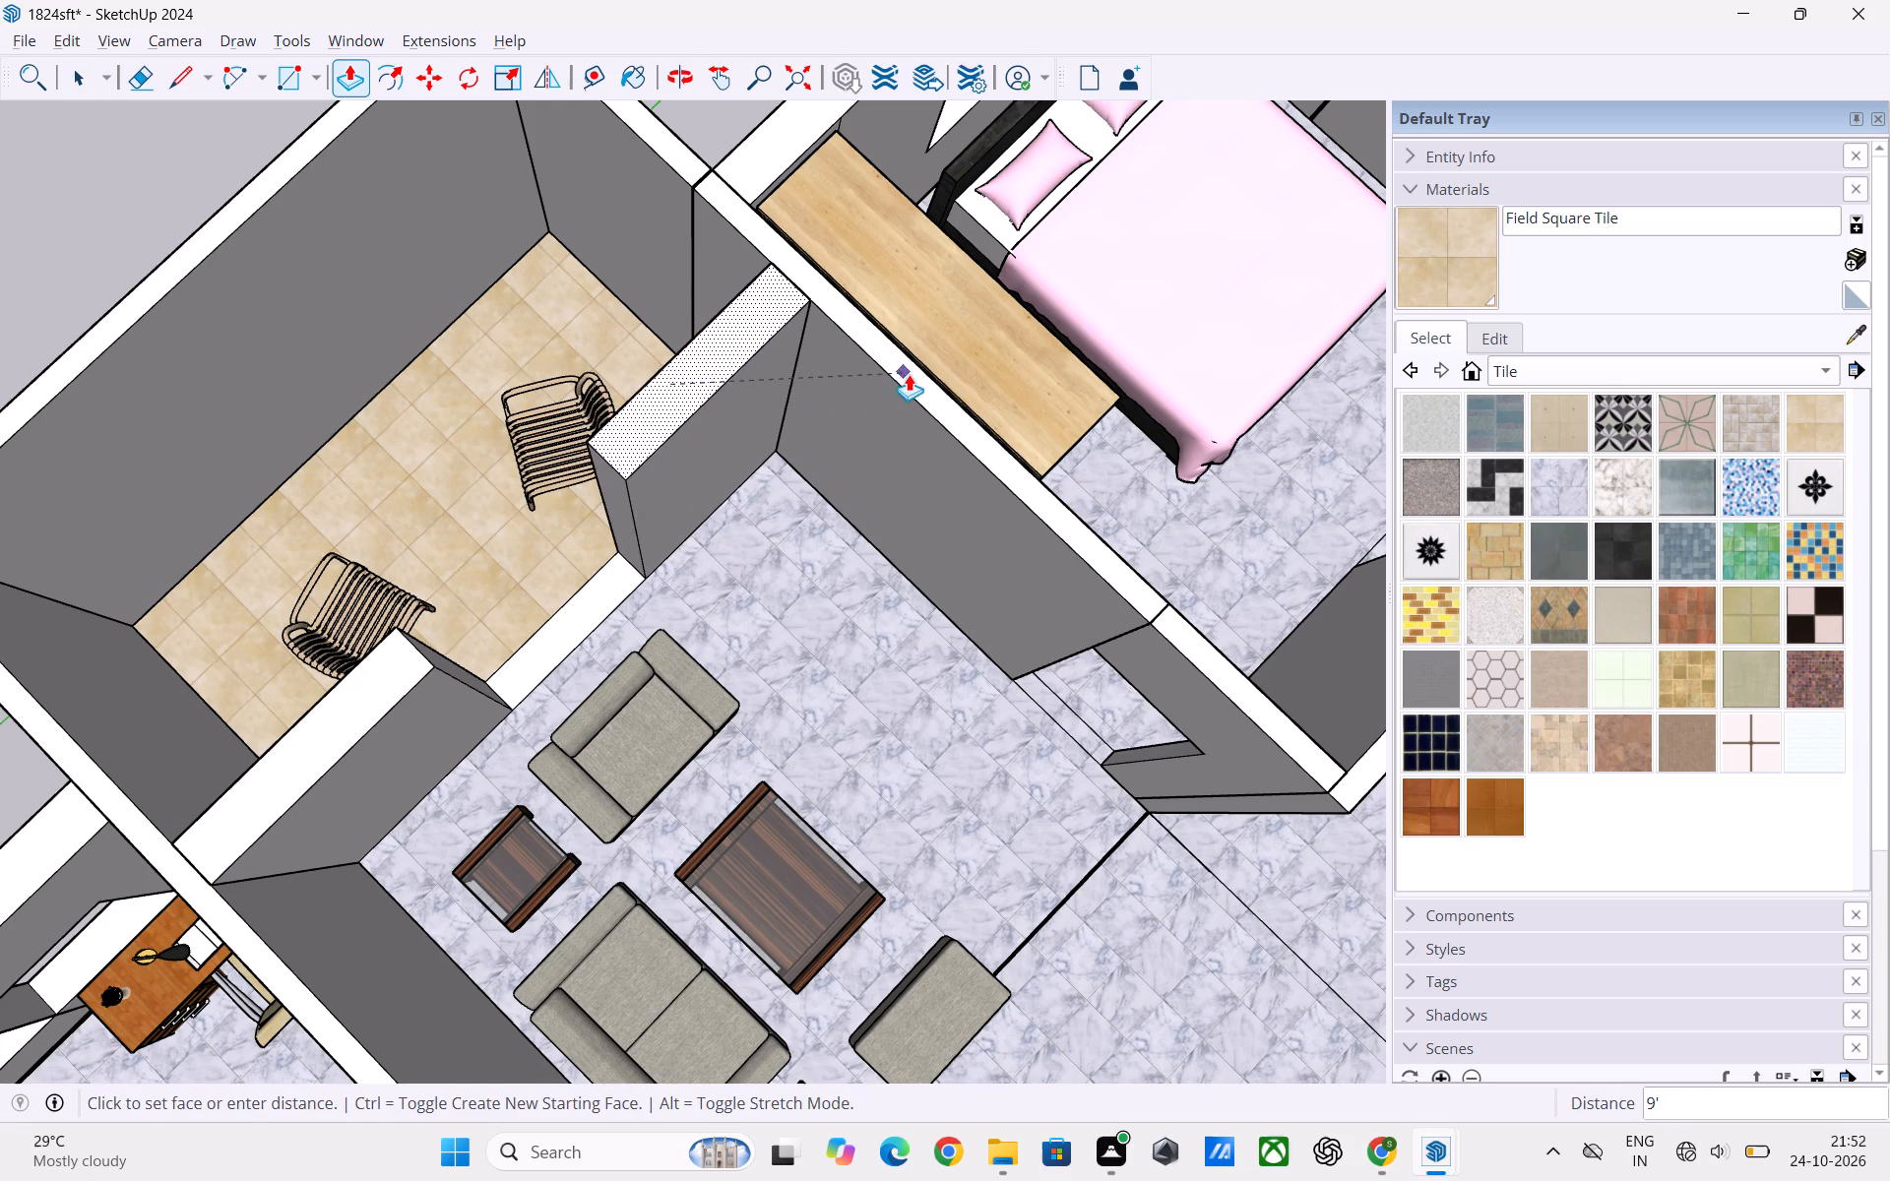
pyautogui.click(935, 383)
pyautogui.press('space')
pyautogui.click(909, 535)
# Examine the new balcony opening and the whole apartment from several angles for rooms still lacking floor tiles or furniture.
pyautogui.scroll(-3, 803, 583)
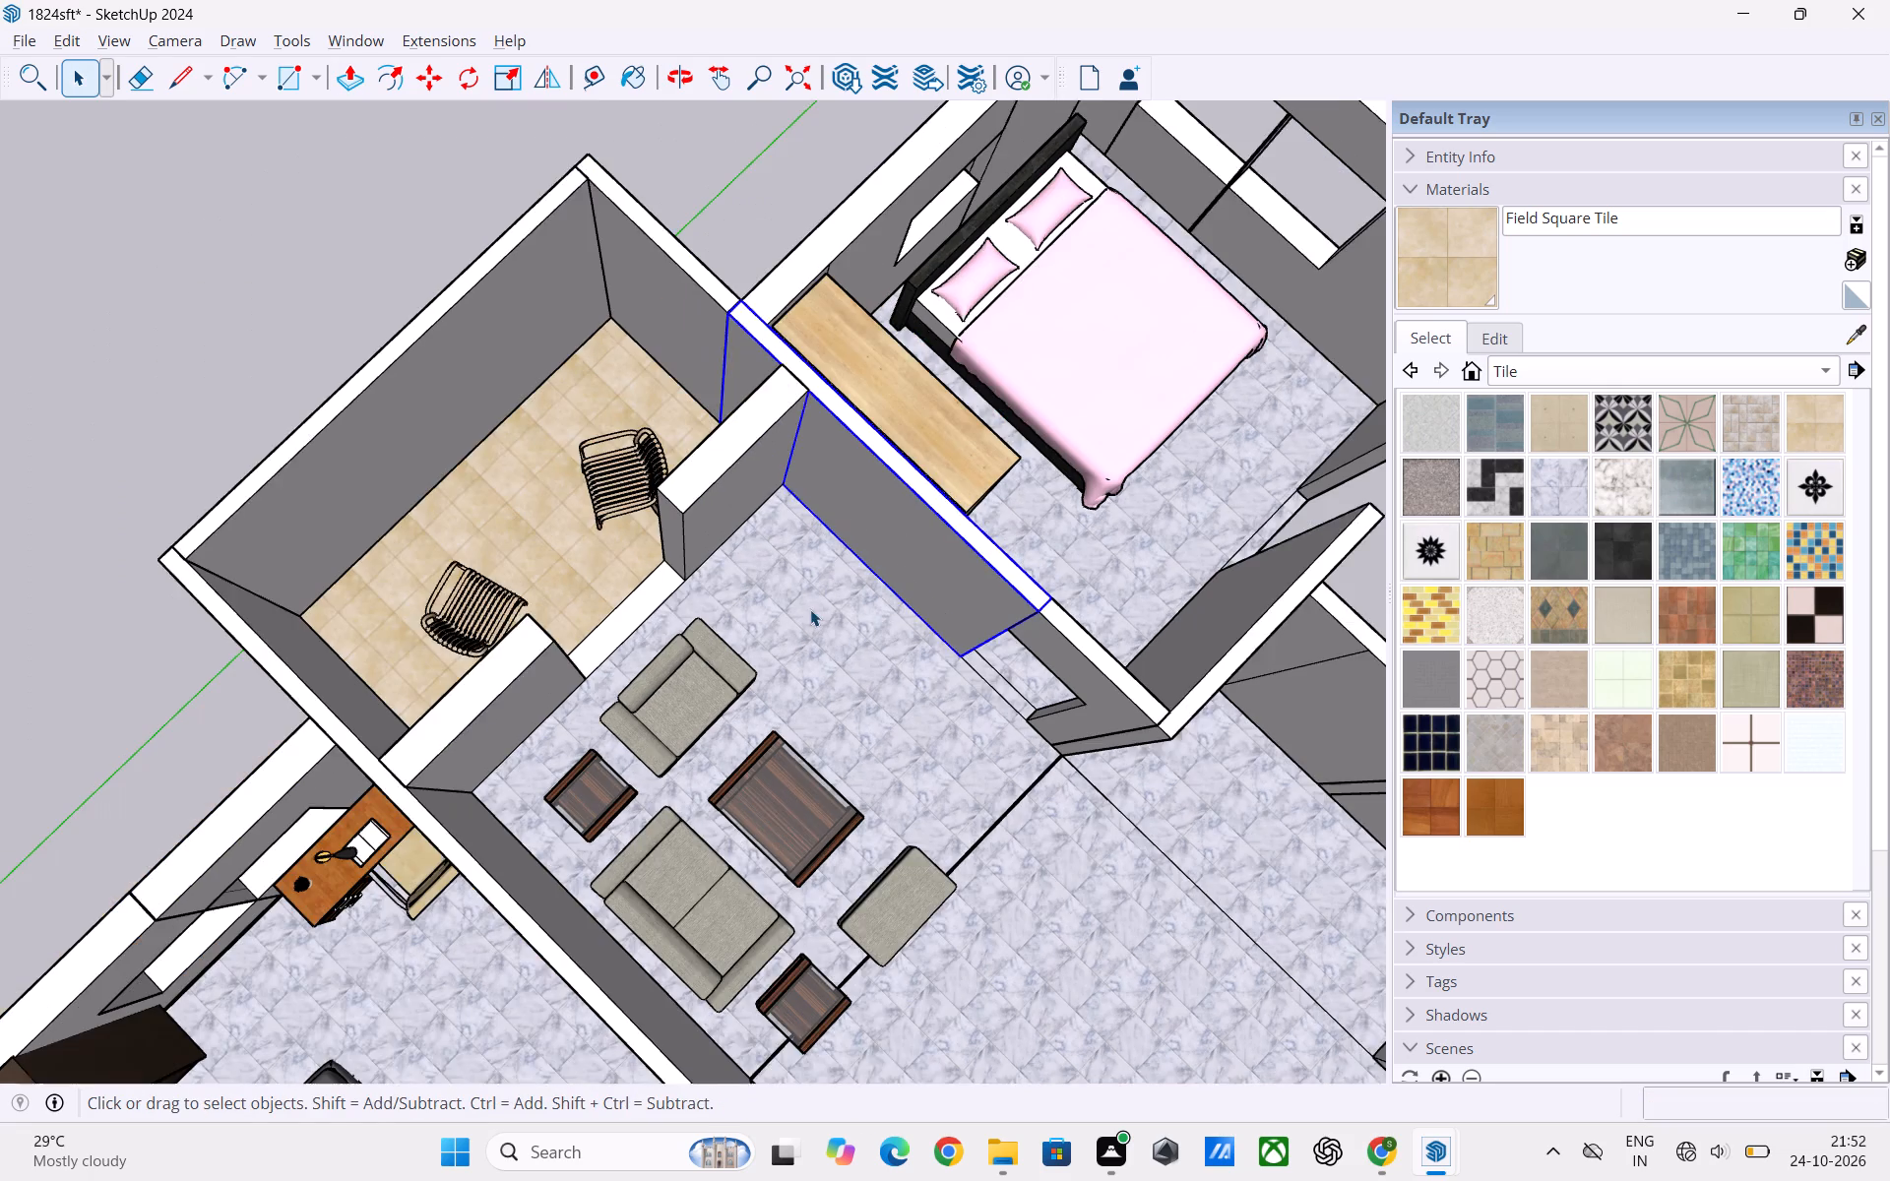
pyautogui.scroll(-1, 810, 628)
pyautogui.click(403, 297)
pyautogui.scroll(-3, 685, 579)
pyautogui.moveTo(710, 614); pyautogui.dragTo(535, 558, button='middle')
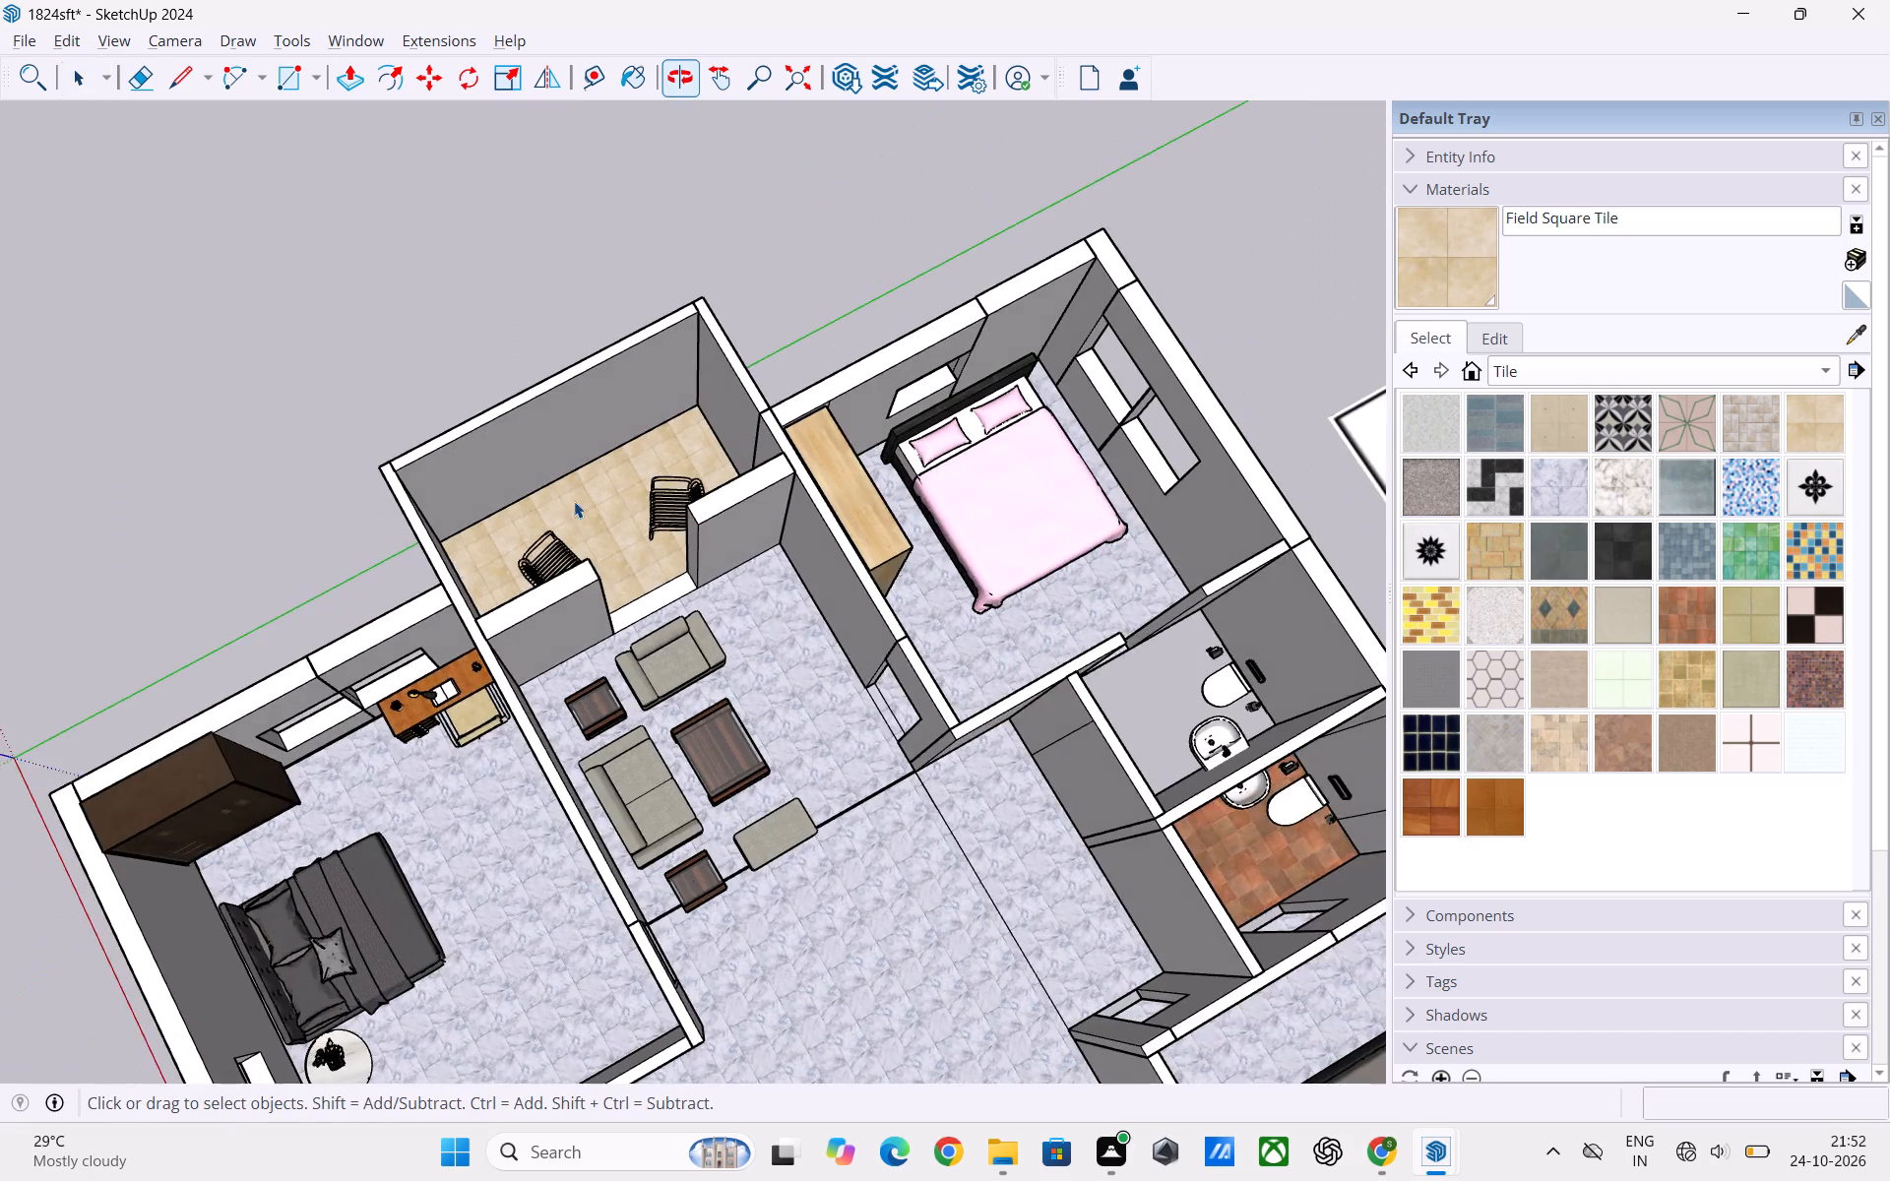
pyautogui.scroll(6, 603, 525)
pyautogui.moveTo(639, 606); pyautogui.dragTo(639, 505, button='middle')
pyautogui.scroll(-7, 634, 508)
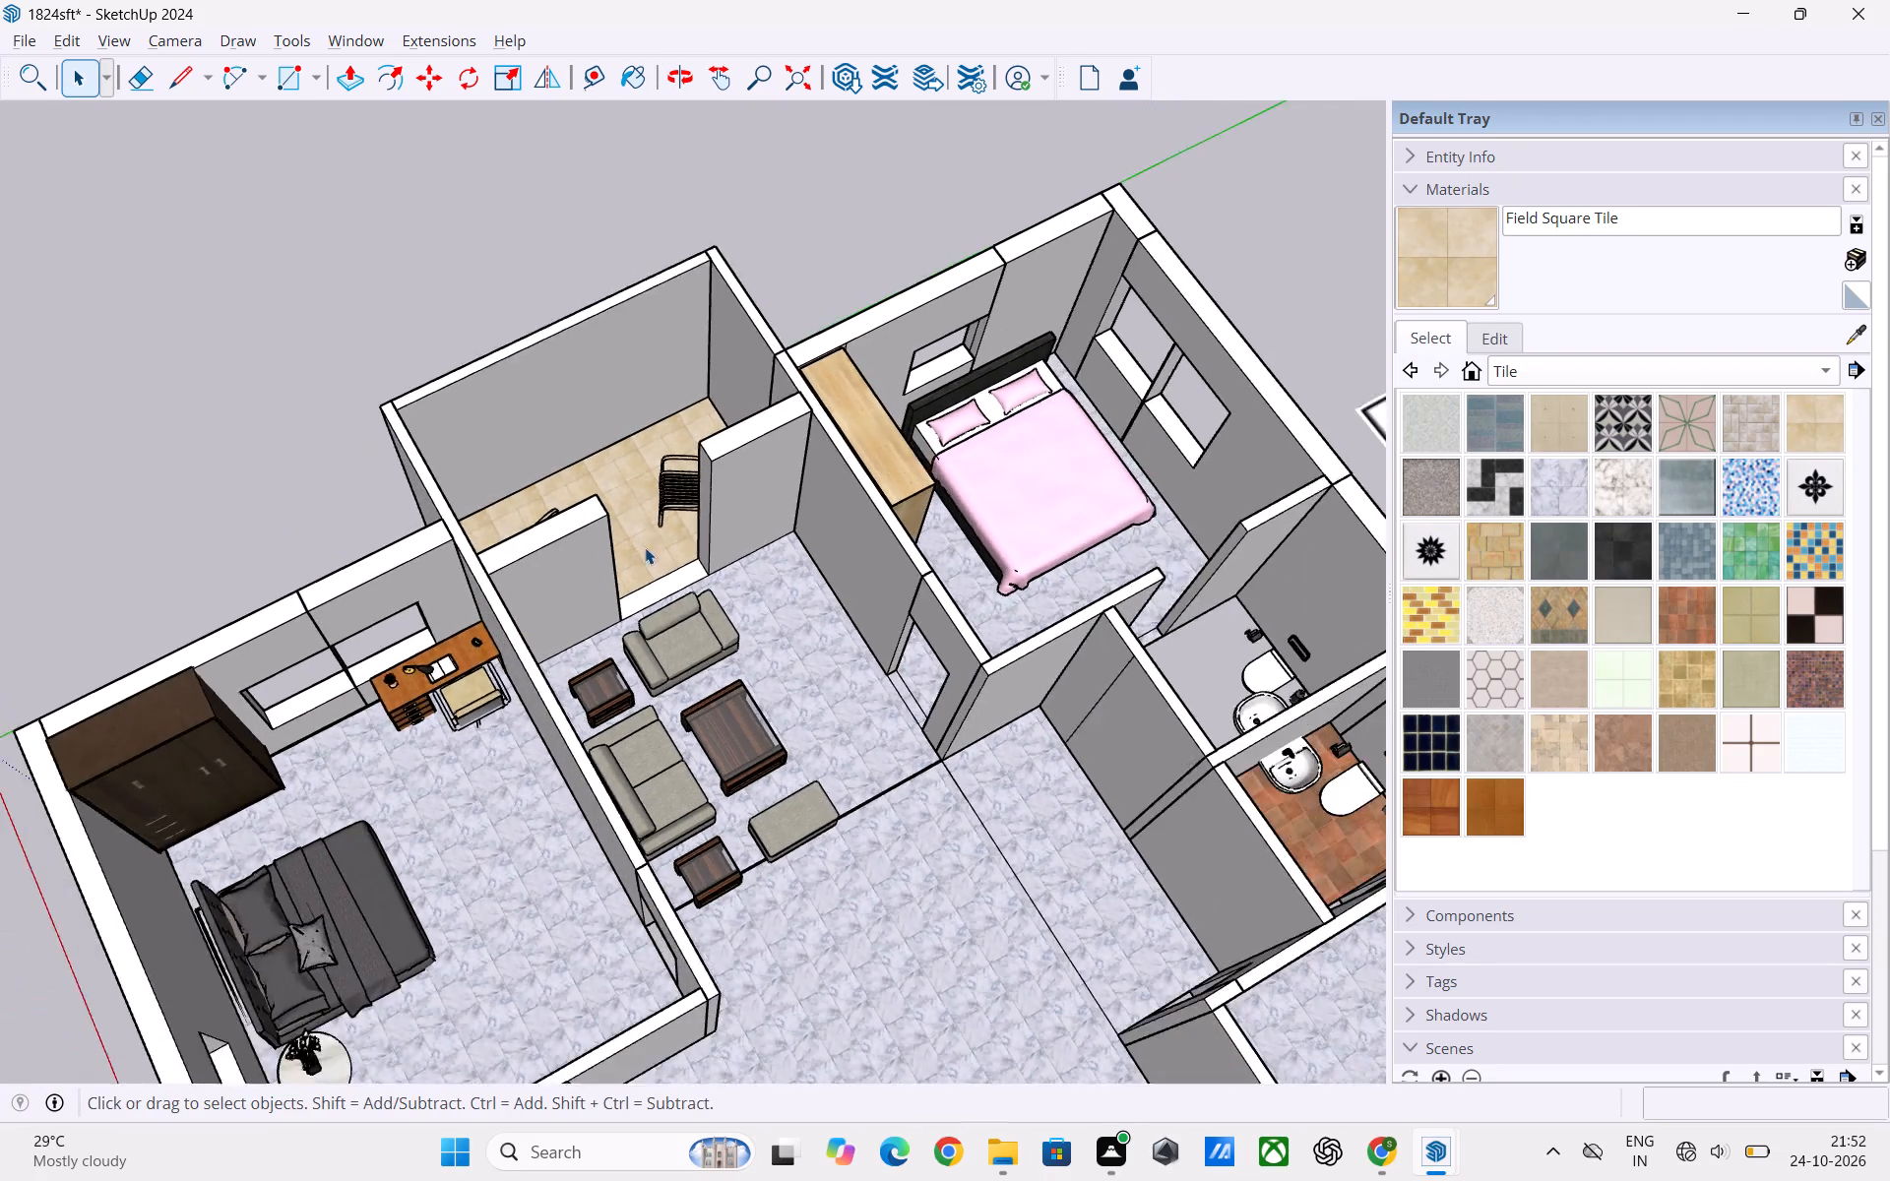
pyautogui.scroll(-3, 645, 547)
pyautogui.moveTo(682, 577); pyautogui.dragTo(550, 573, button='middle')
pyautogui.scroll(3, 508, 532)
pyautogui.scroll(-3, 551, 532)
pyautogui.moveTo(567, 553); pyautogui.dragTo(804, 549, button='middle')
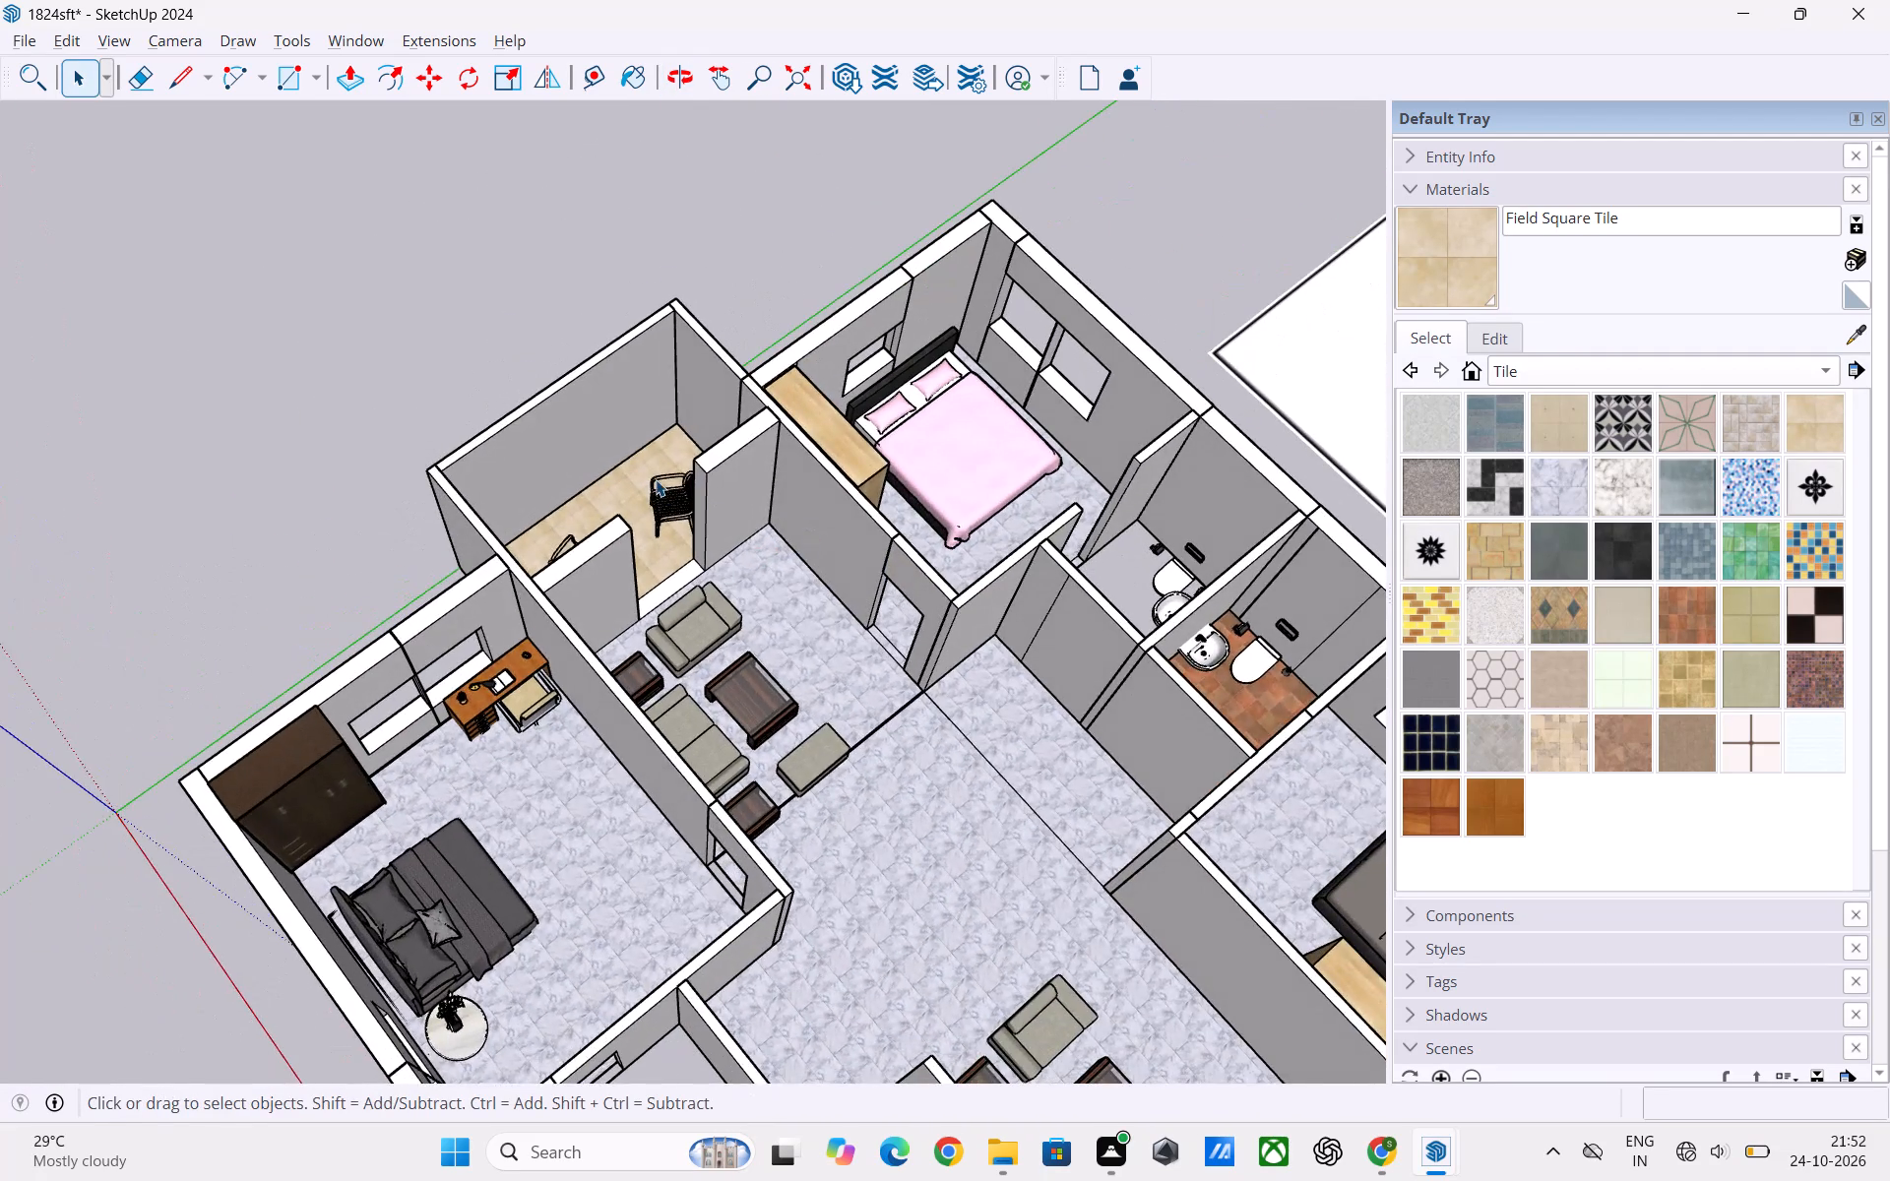
pyautogui.scroll(-10, 656, 479)
pyautogui.scroll(-1, 440, 595)
pyautogui.moveTo(440, 595); pyautogui.dragTo(808, 715, button='middle')
pyautogui.scroll(1, 775, 729)
pyautogui.scroll(3, 838, 646)
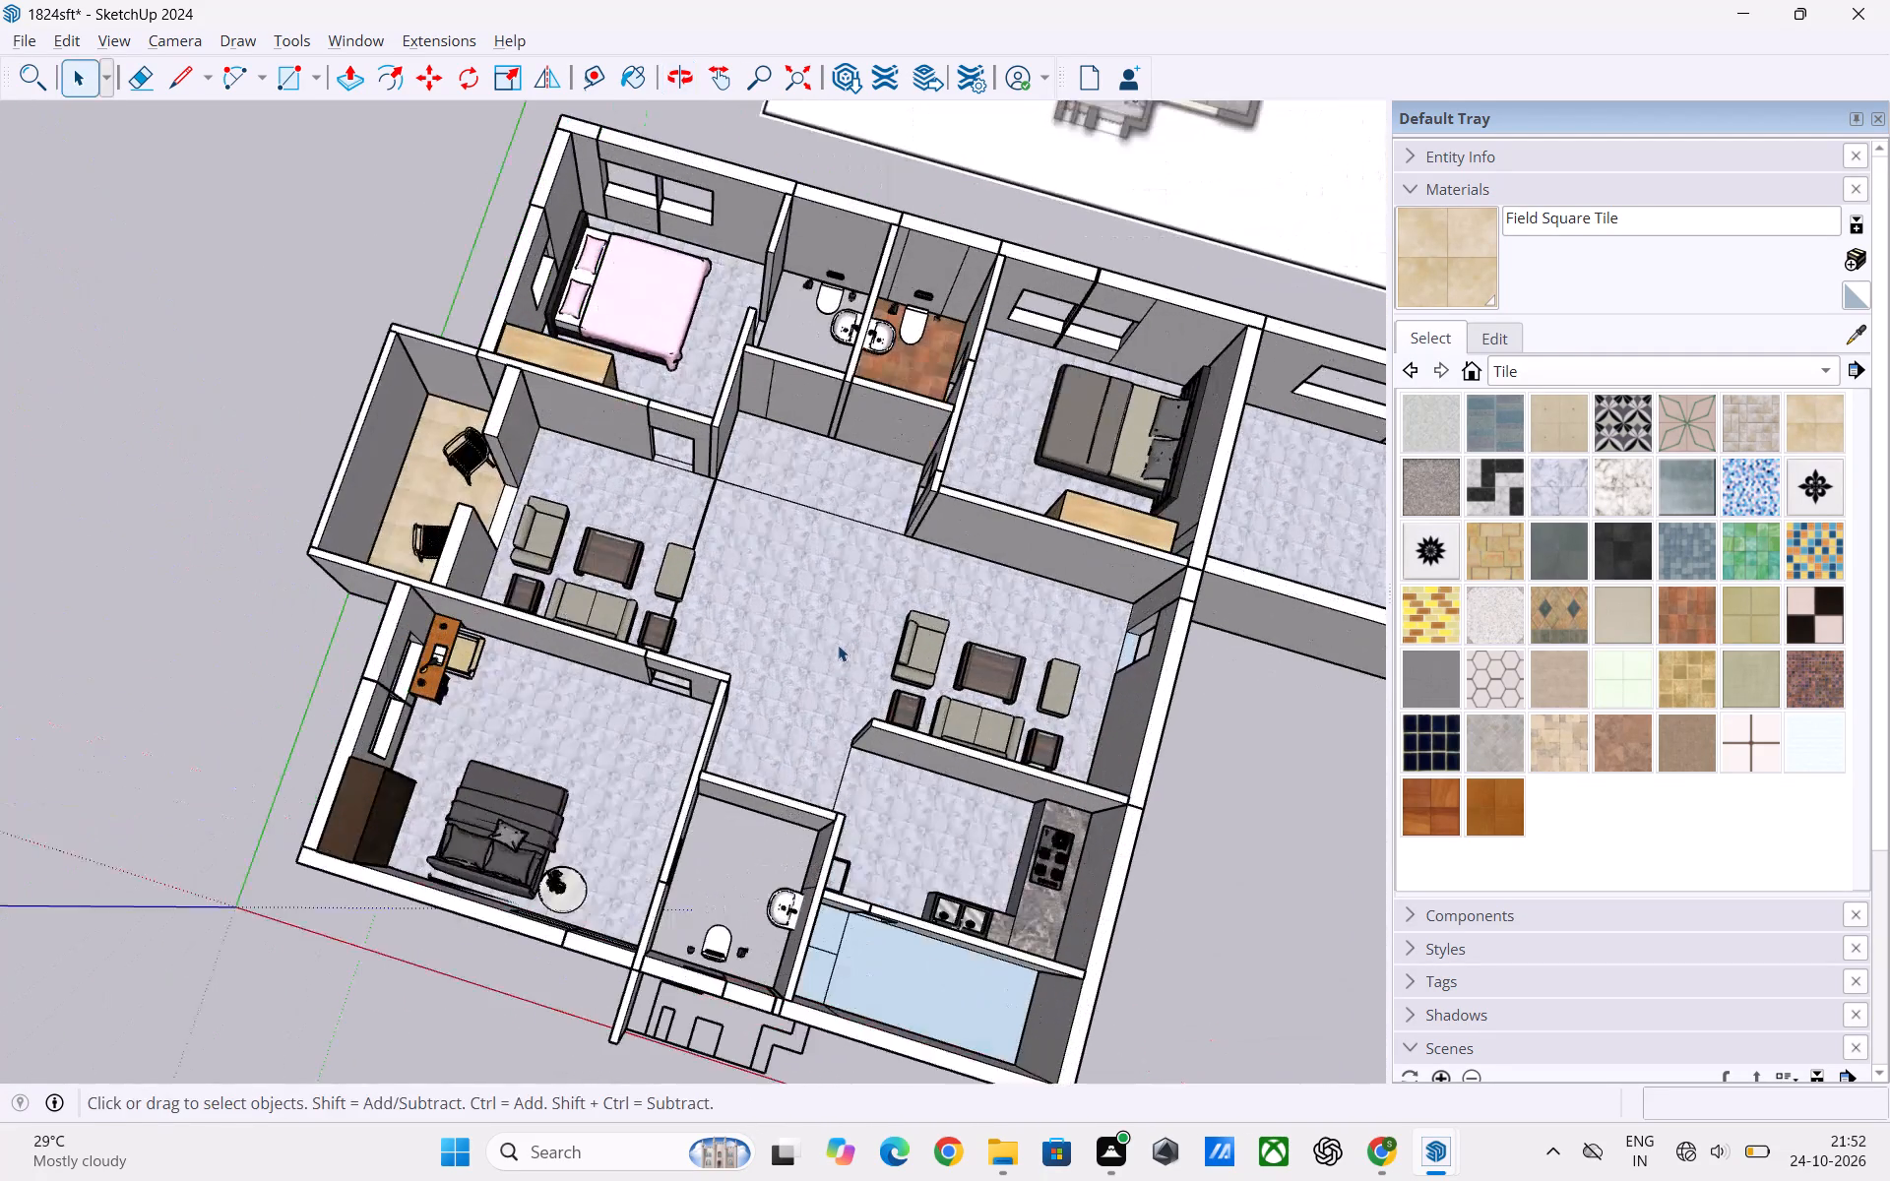
pyautogui.scroll(-8, 850, 633)
pyautogui.scroll(3, 985, 716)
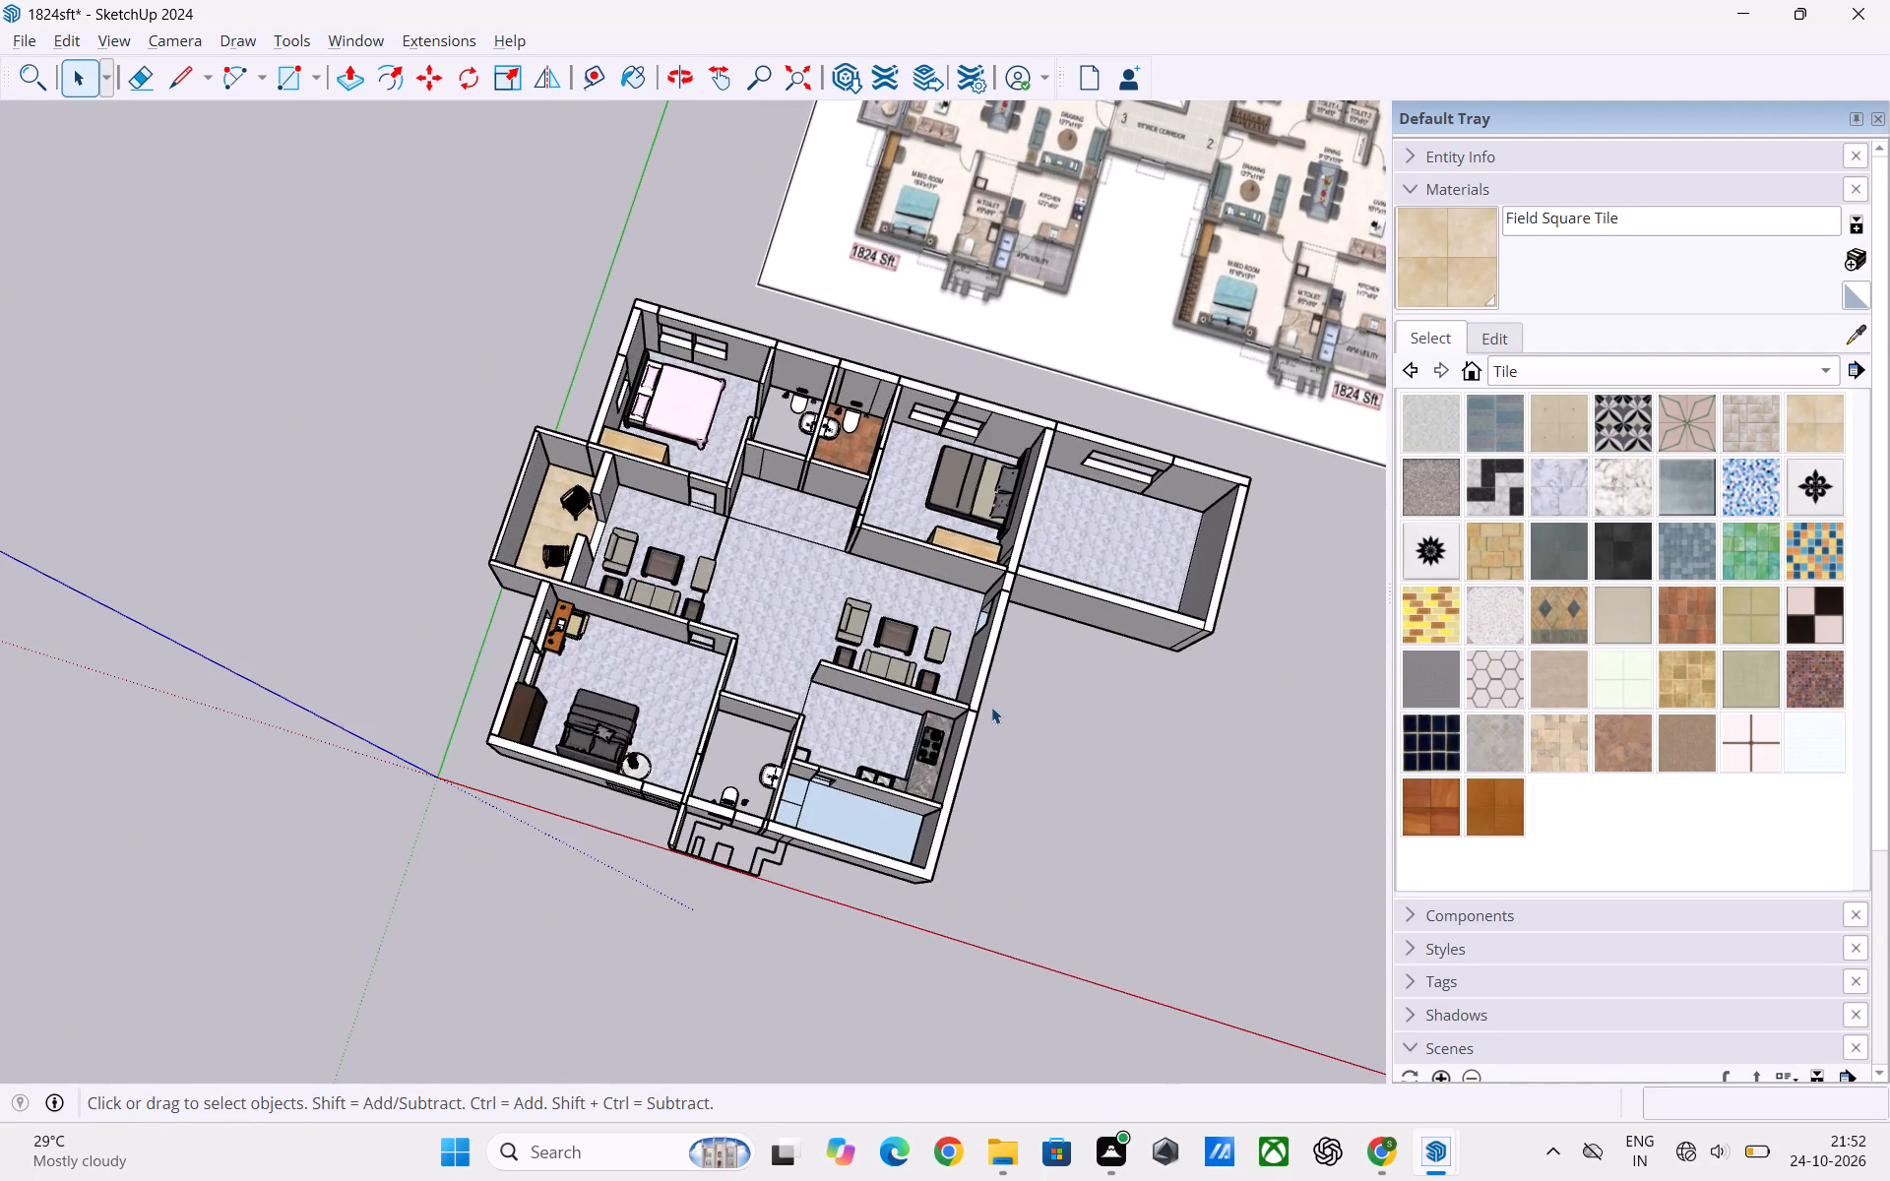
pyautogui.scroll(-5, 220, 630)
pyautogui.moveTo(440, 713); pyautogui.dragTo(644, 688, button='middle')
pyautogui.scroll(4, 693, 661)
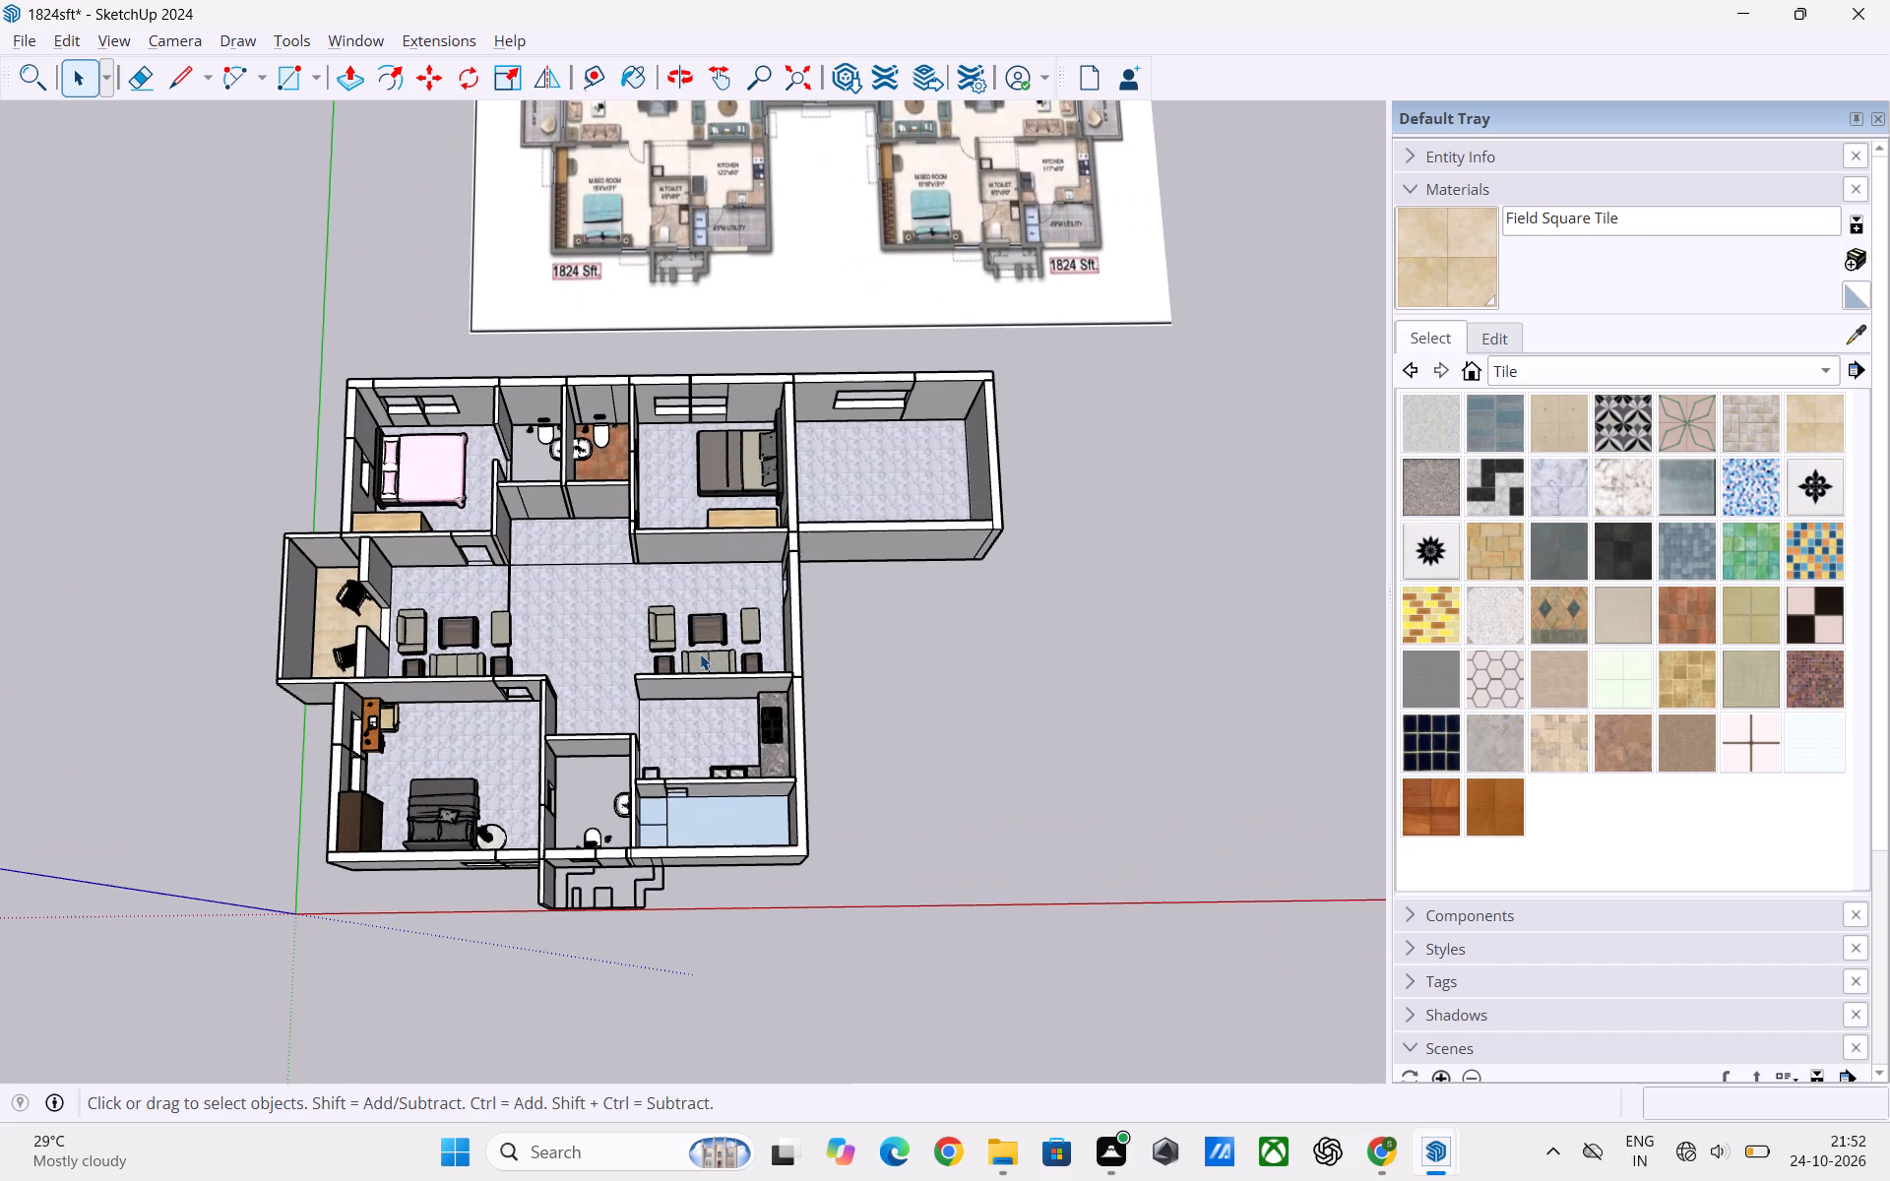
# Draw a floor rectangle about 6' 5" wide covering the whole floor of the toilet beside the kitchen and utility.
pyautogui.scroll(8, 599, 778)
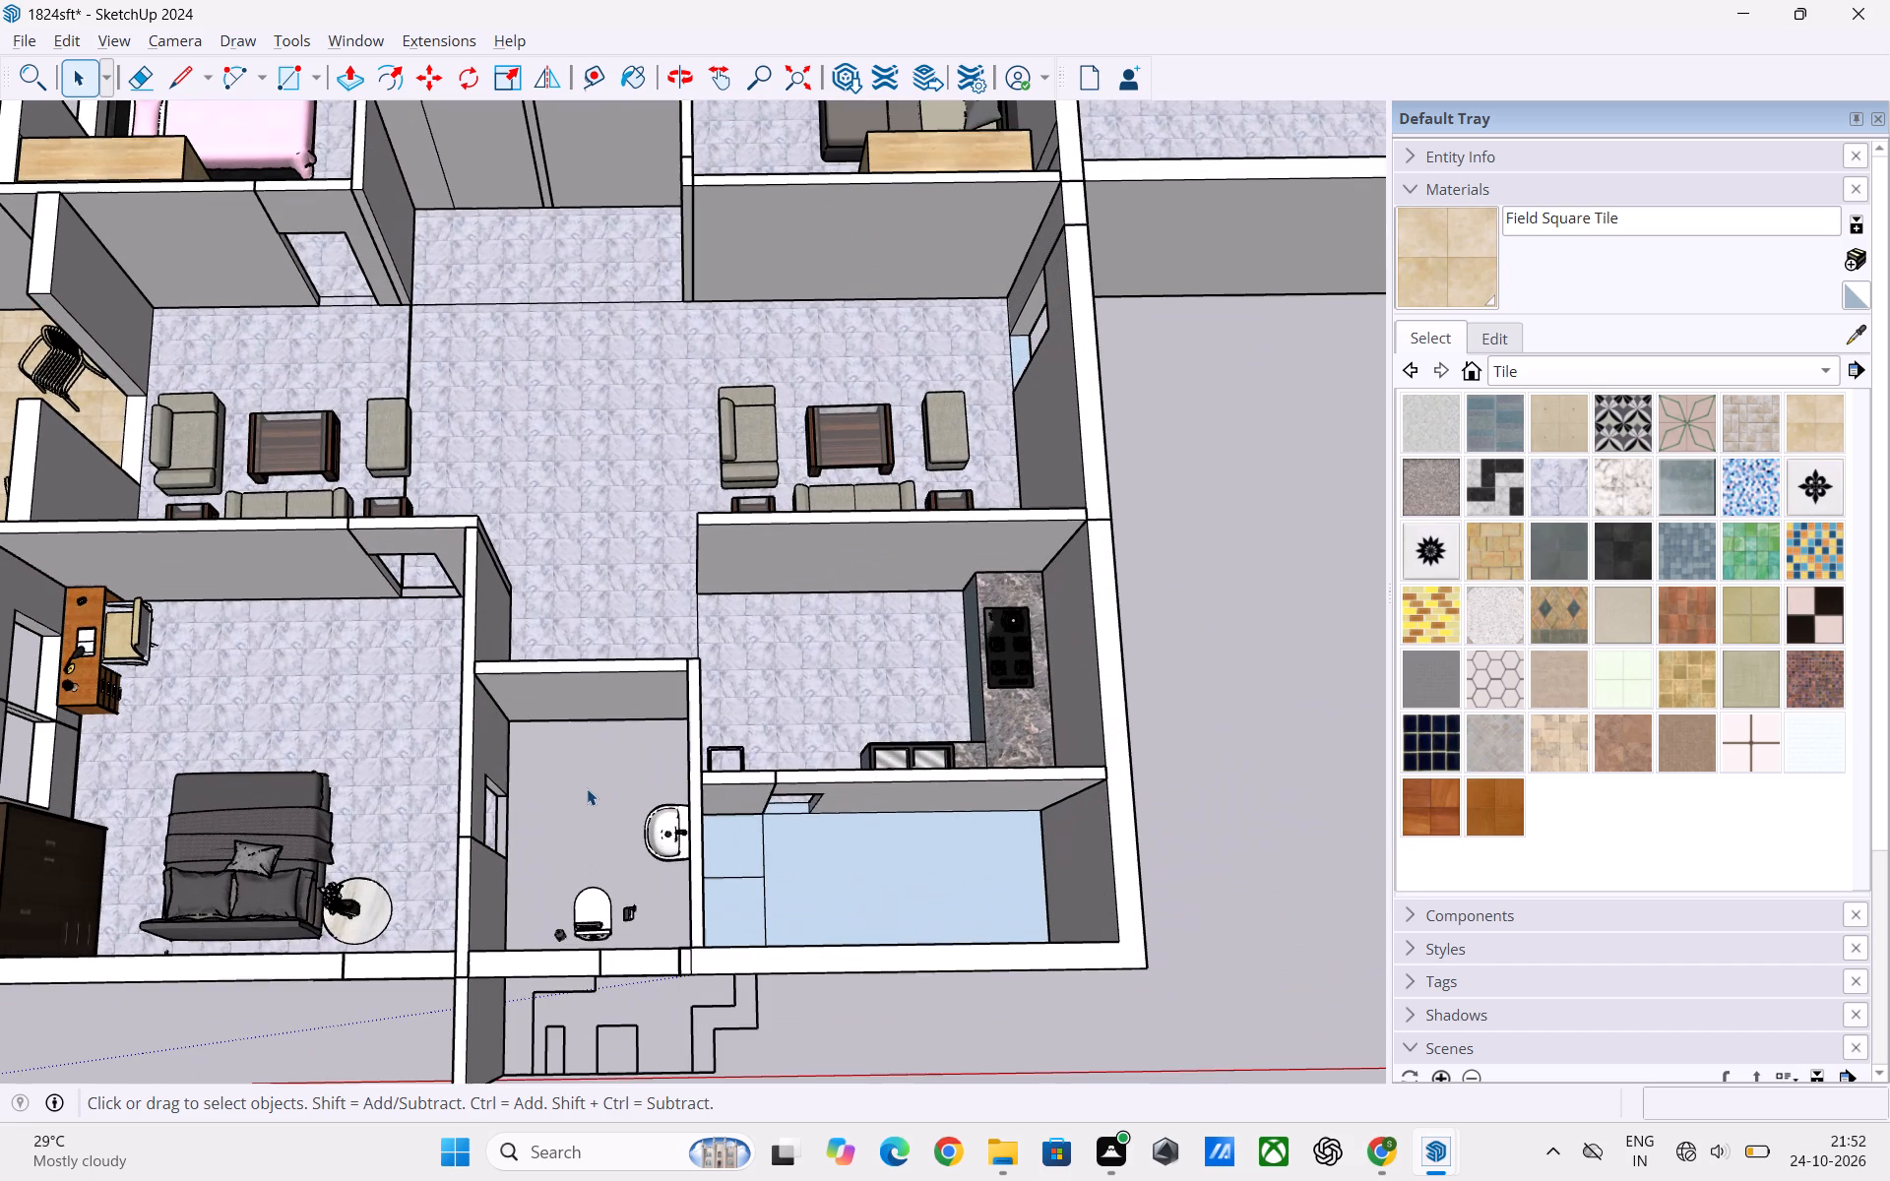
pyautogui.click(587, 788)
pyautogui.press('r')
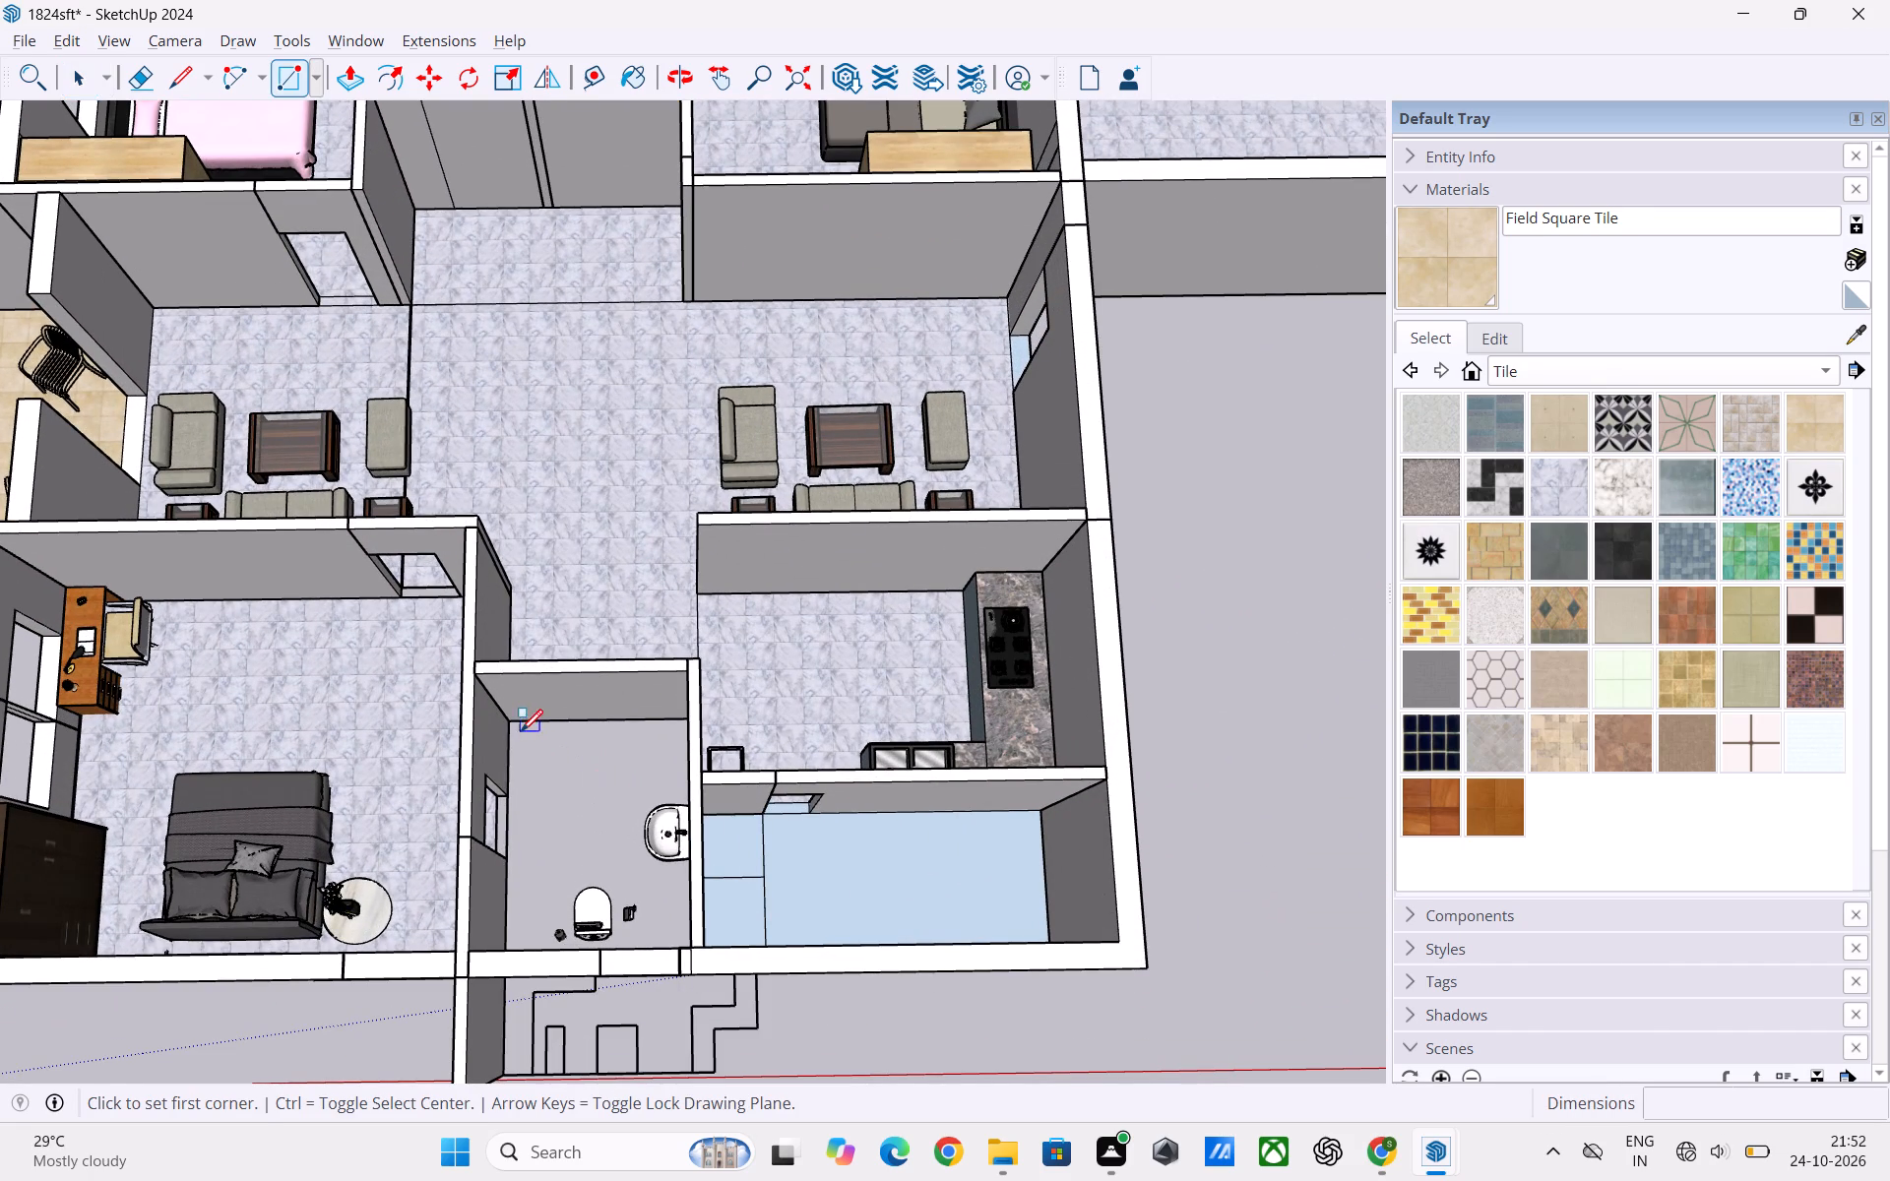
pyautogui.scroll(5, 521, 731)
pyautogui.click(504, 717)
pyautogui.scroll(-2, 544, 754)
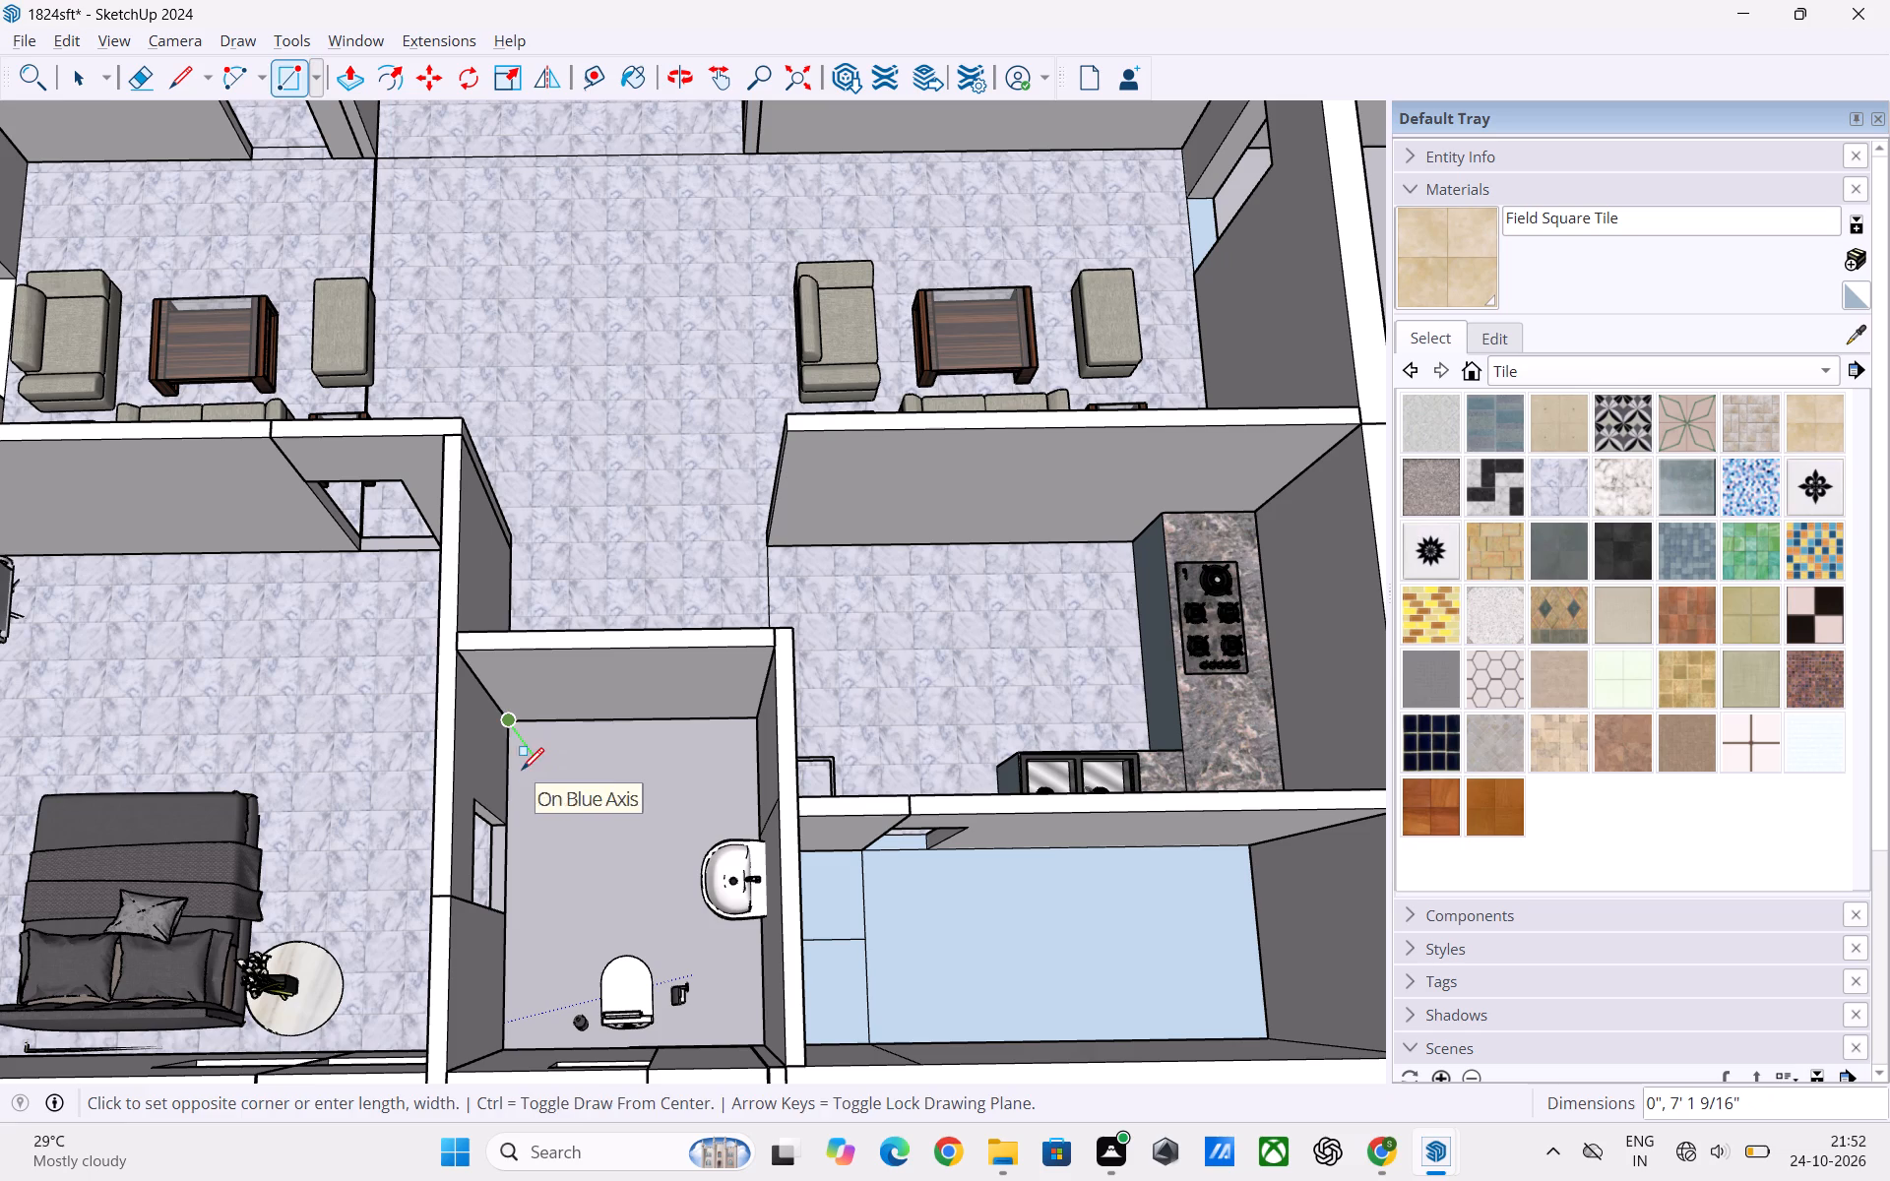
pyautogui.press('space')
pyautogui.press('r')
pyautogui.scroll(3, 511, 743)
pyautogui.click(509, 715)
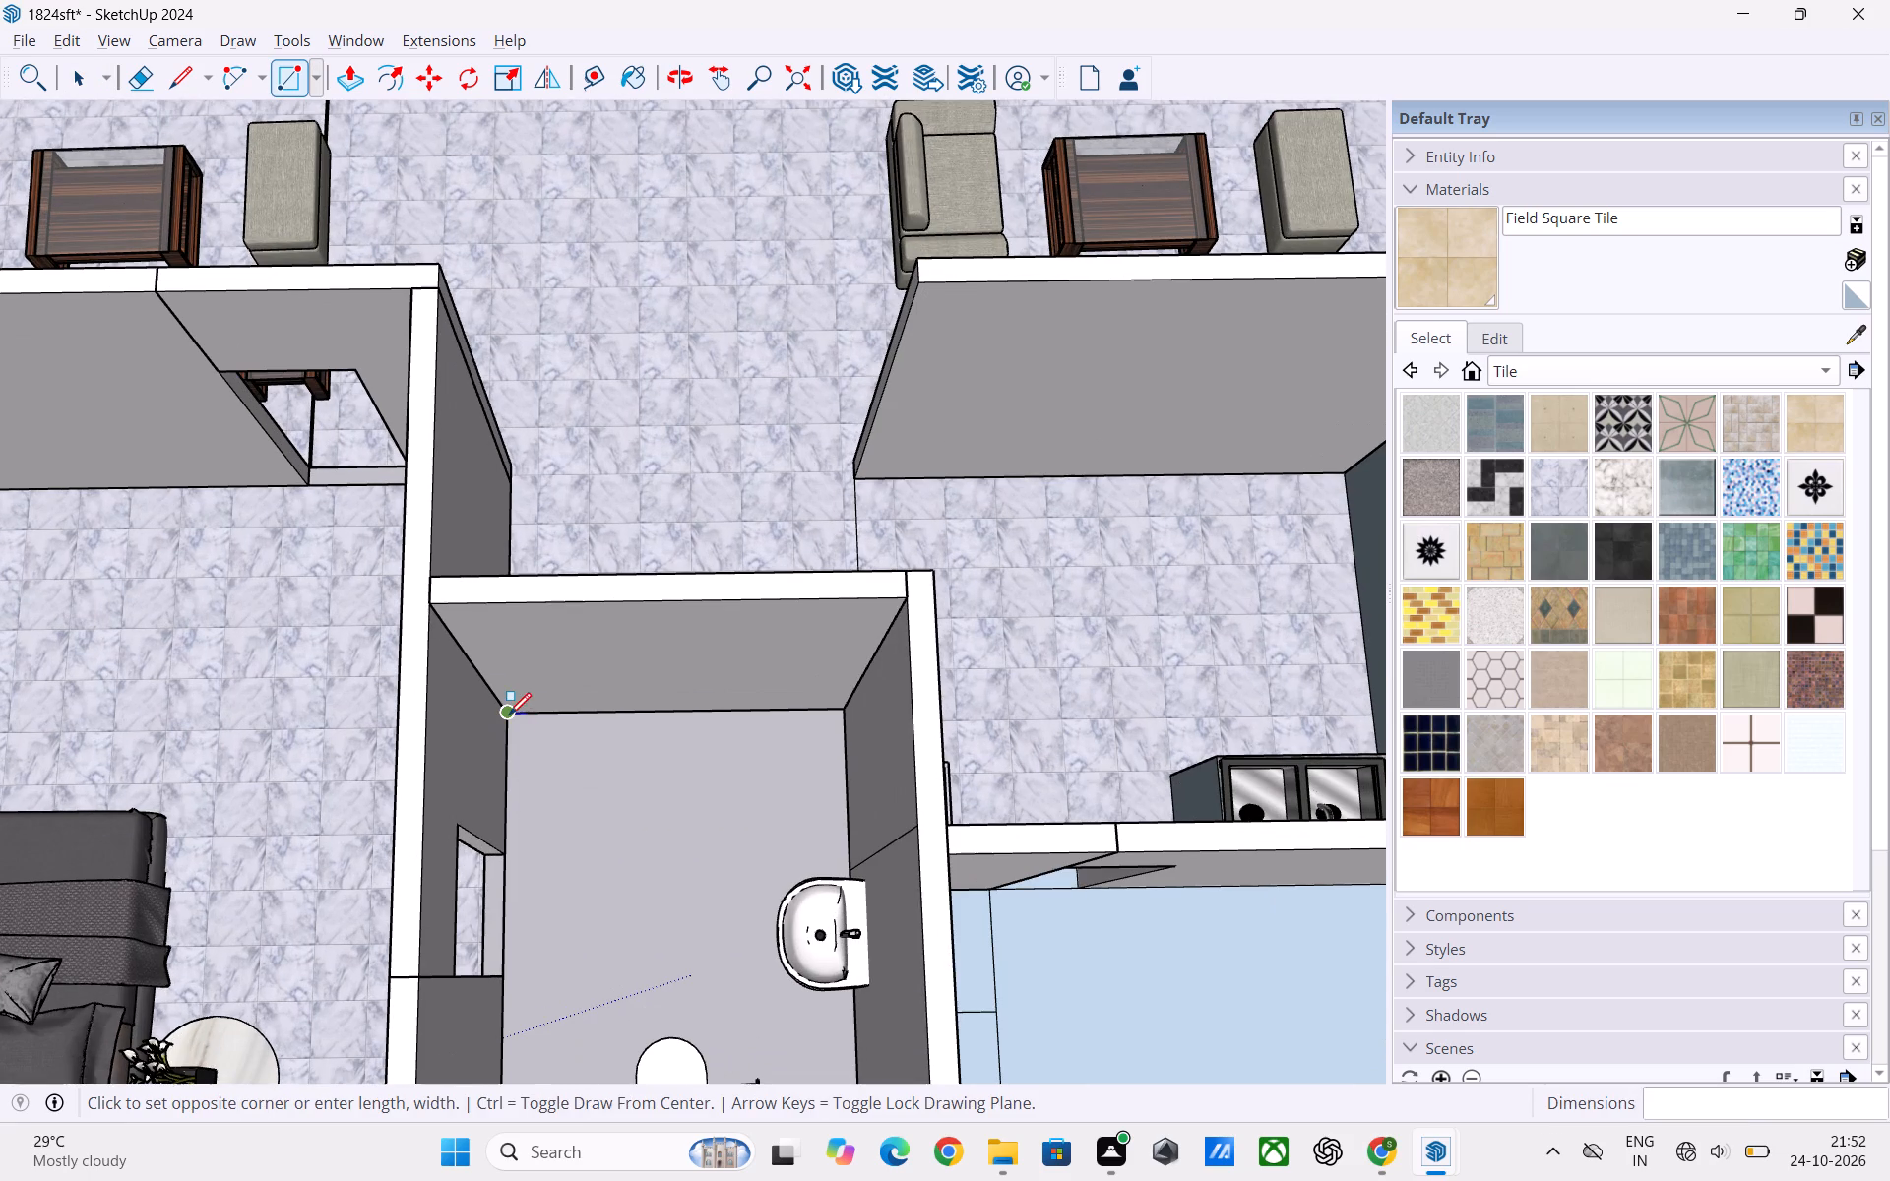
pyautogui.scroll(-3, 575, 837)
pyautogui.scroll(-2, 699, 913)
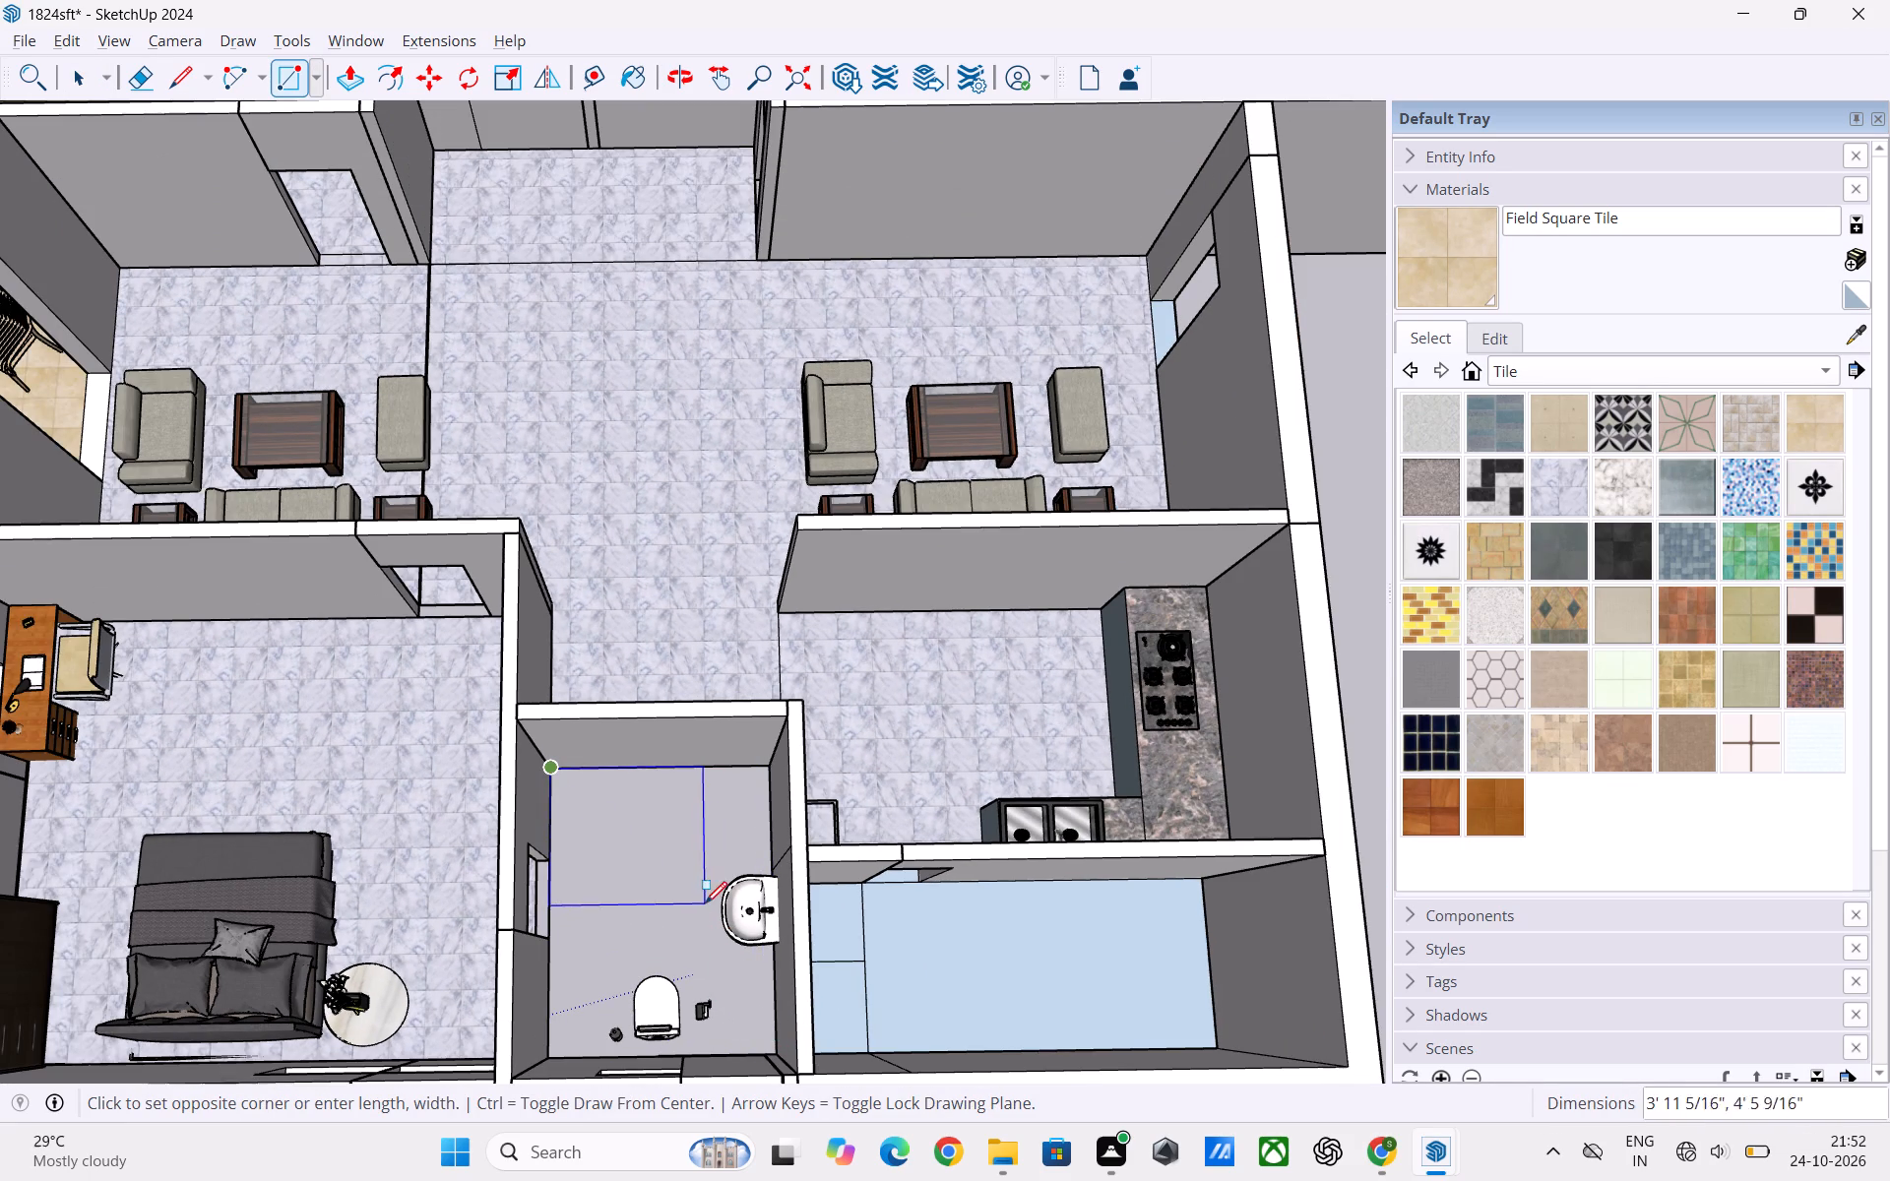
pyautogui.press('Up')
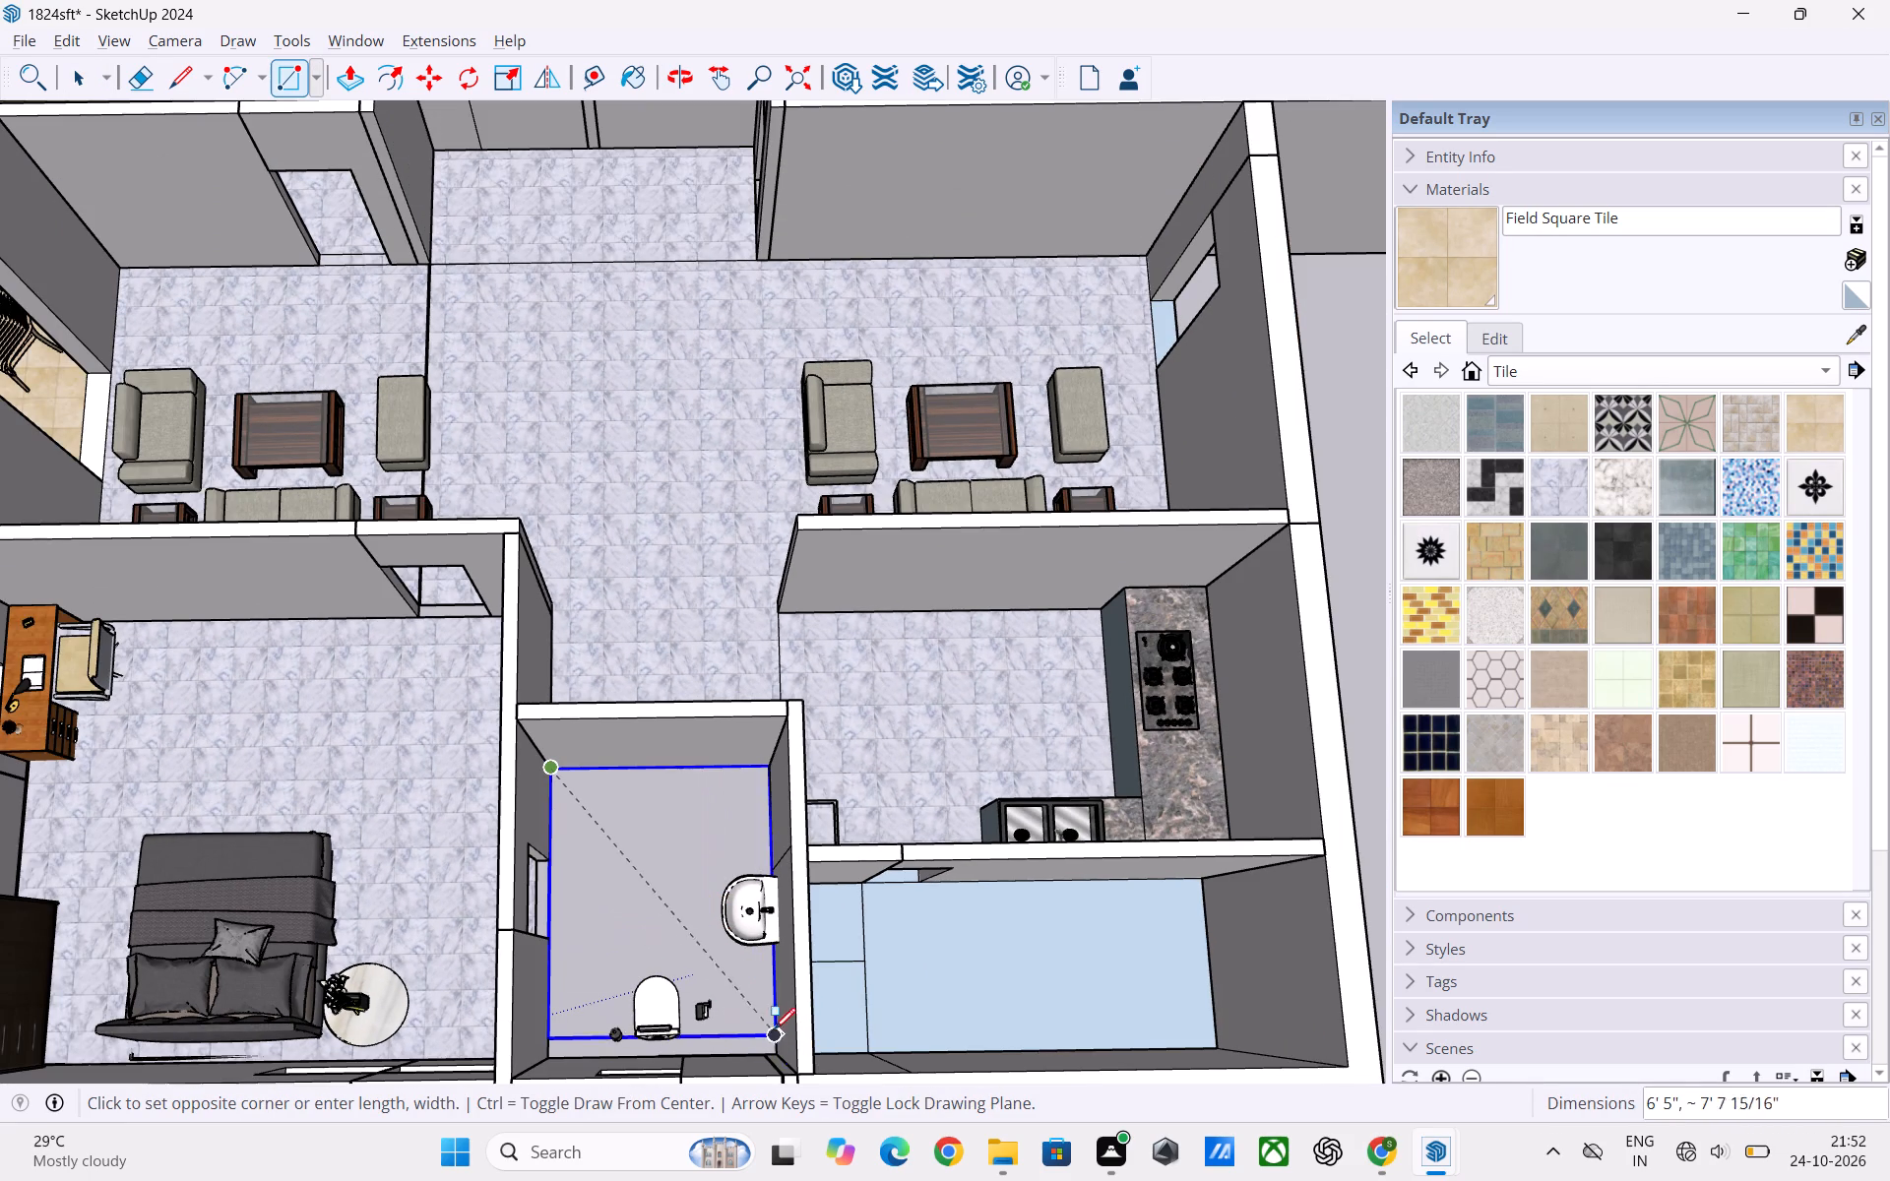
pyautogui.click(781, 1050)
pyautogui.scroll(-4, 654, 884)
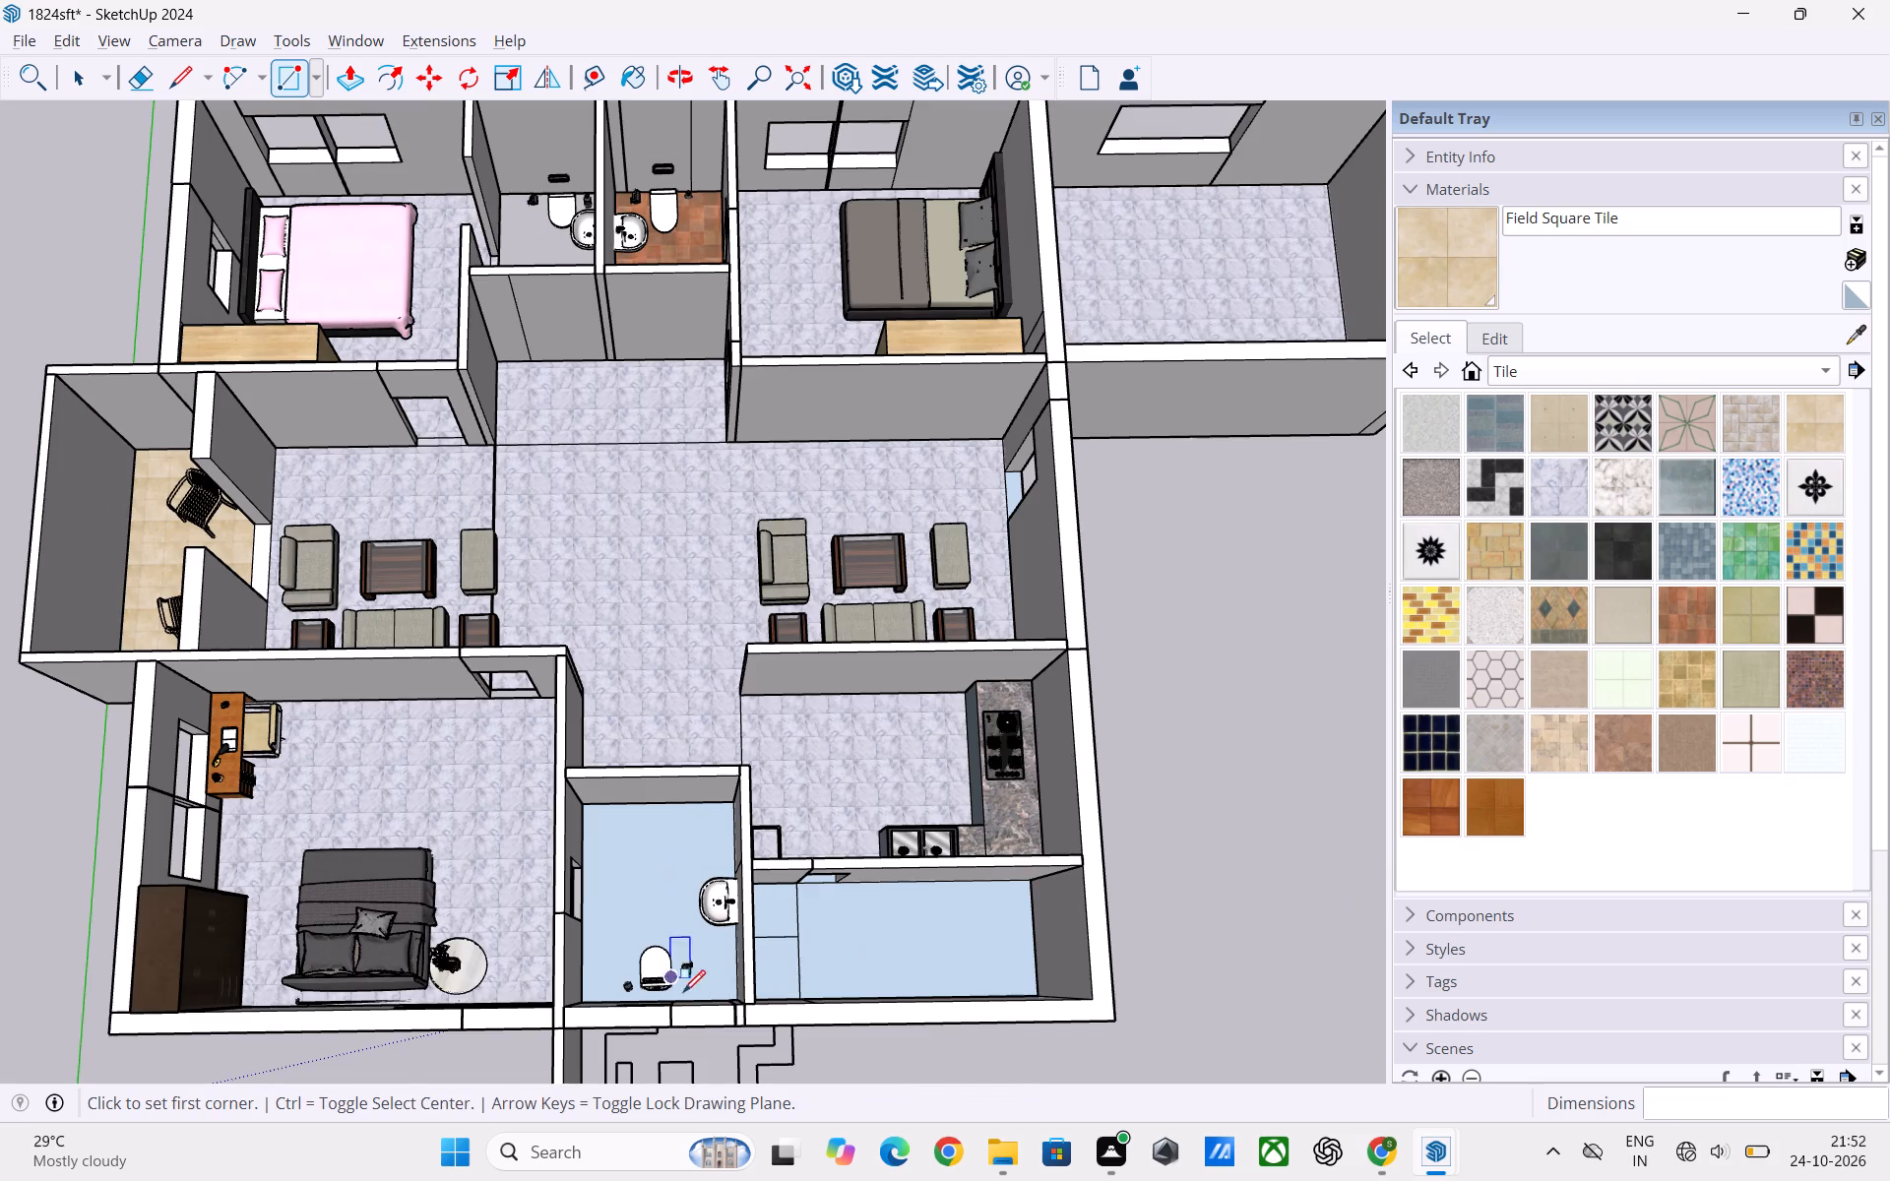
pyautogui.press('space')
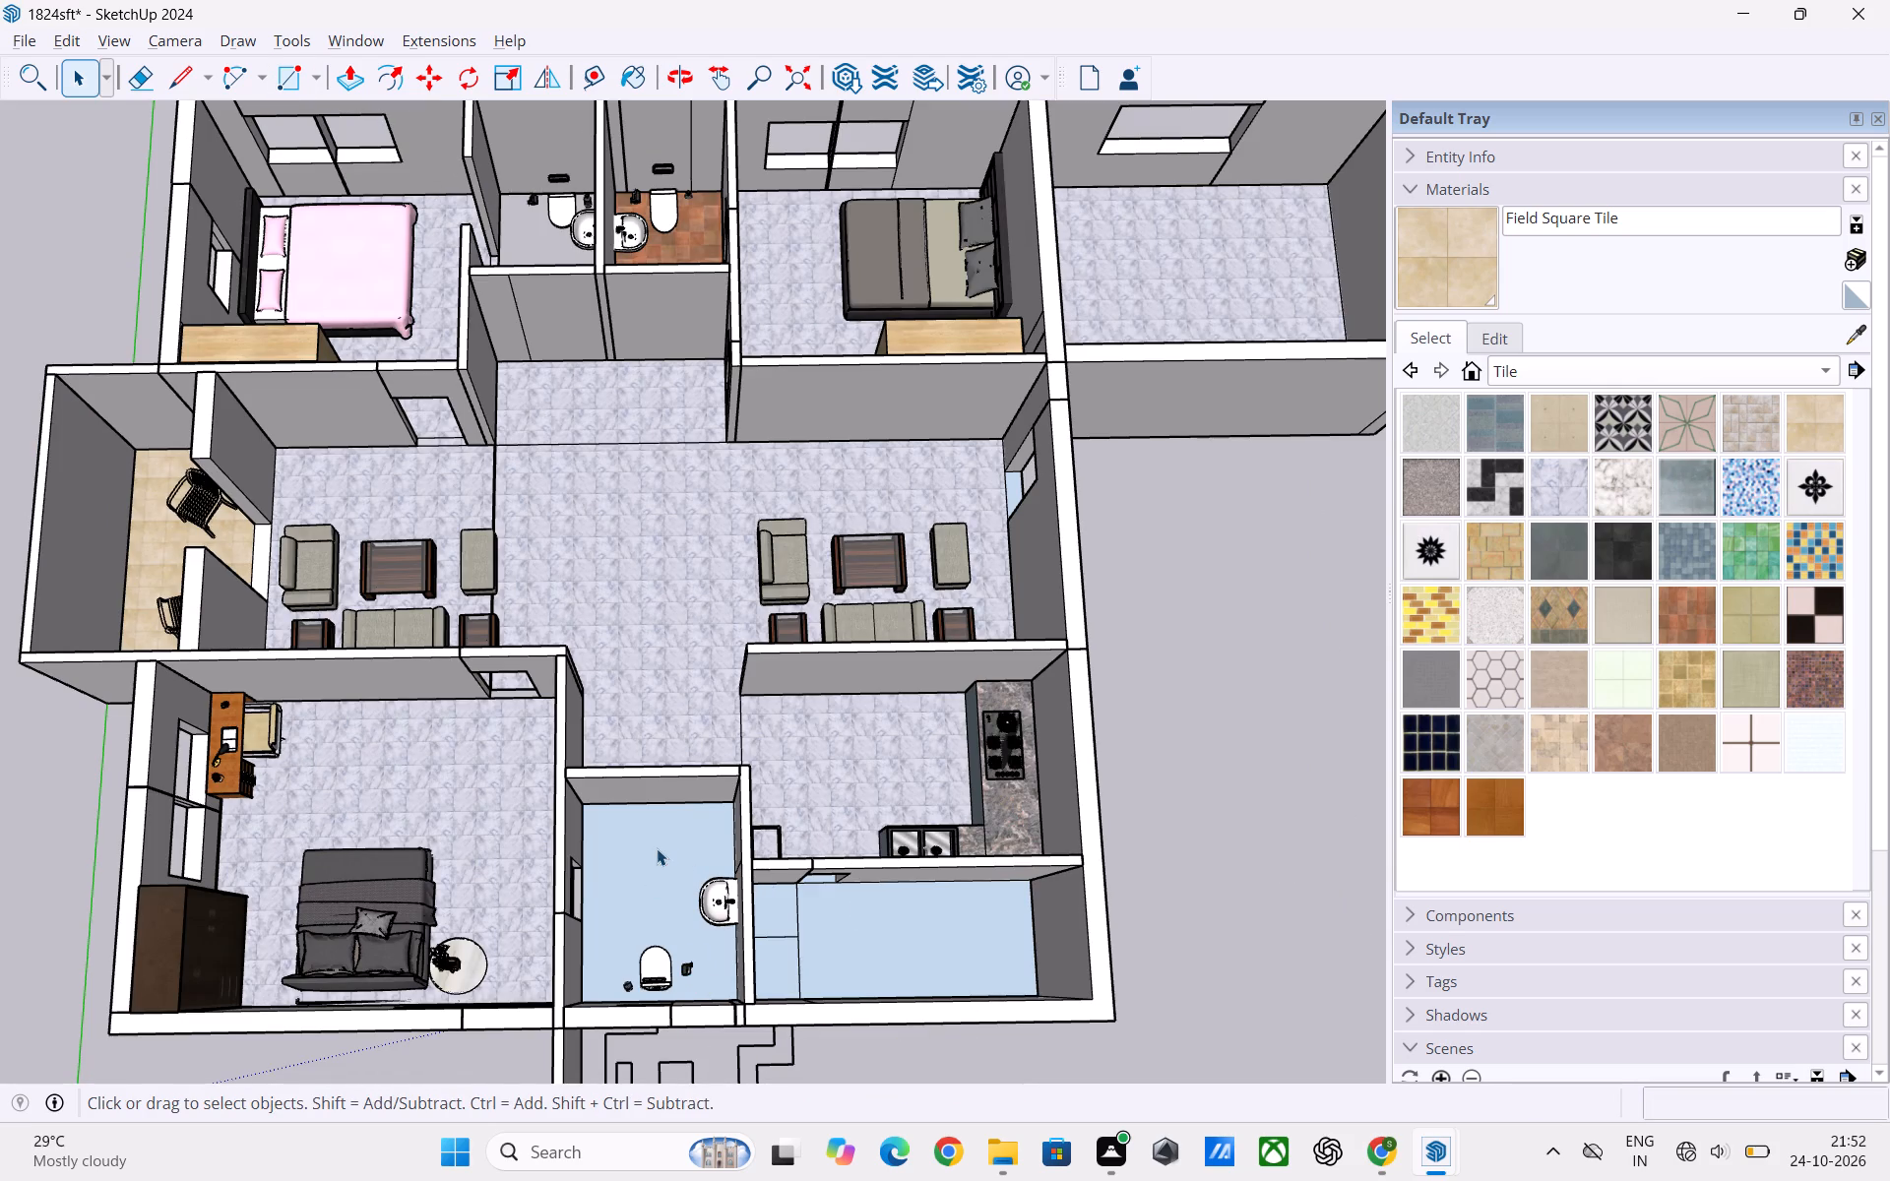
# Paint the new floor of the toilet beside the utility with the Tile Ceramic Multi material.
pyautogui.scroll(-1, 652, 854)
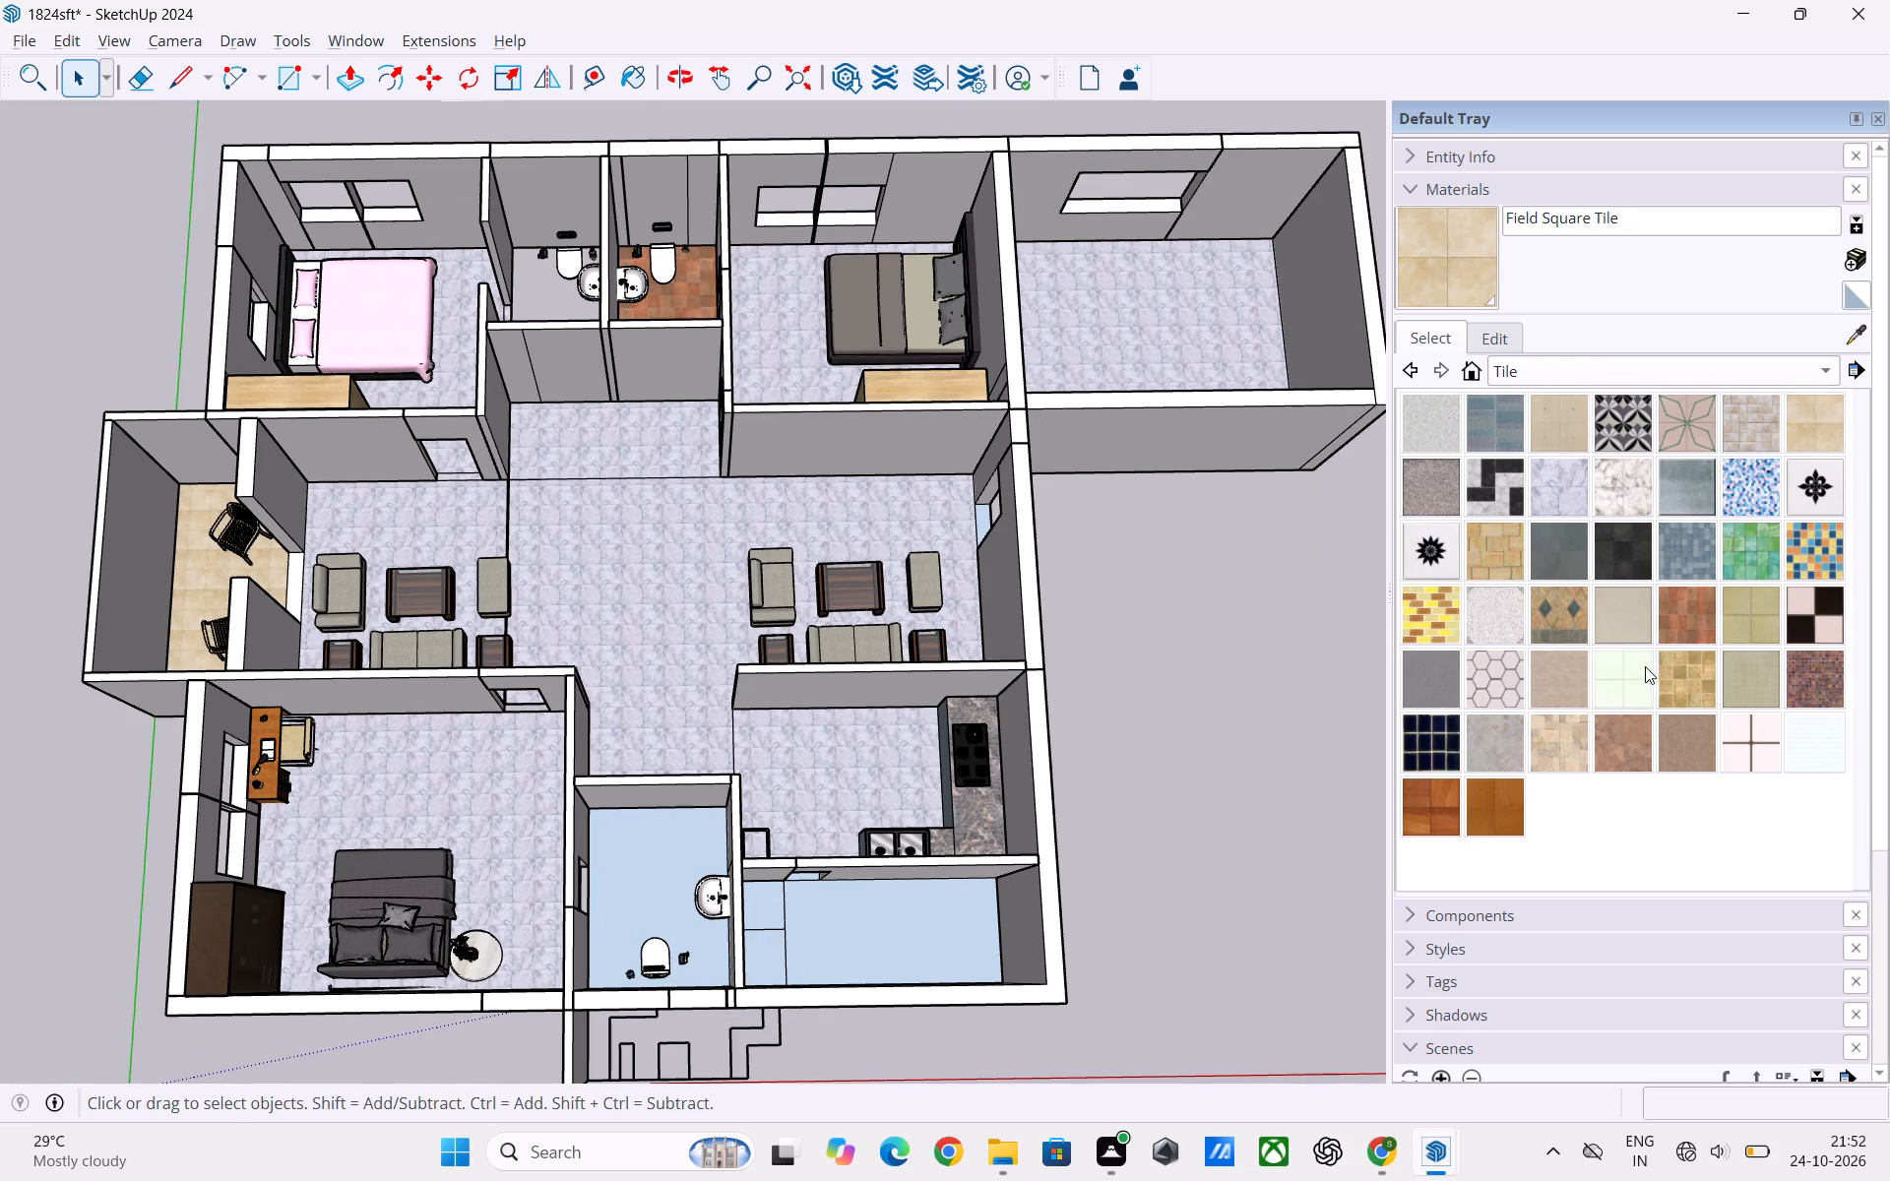
pyautogui.click(1668, 617)
pyautogui.click(691, 853)
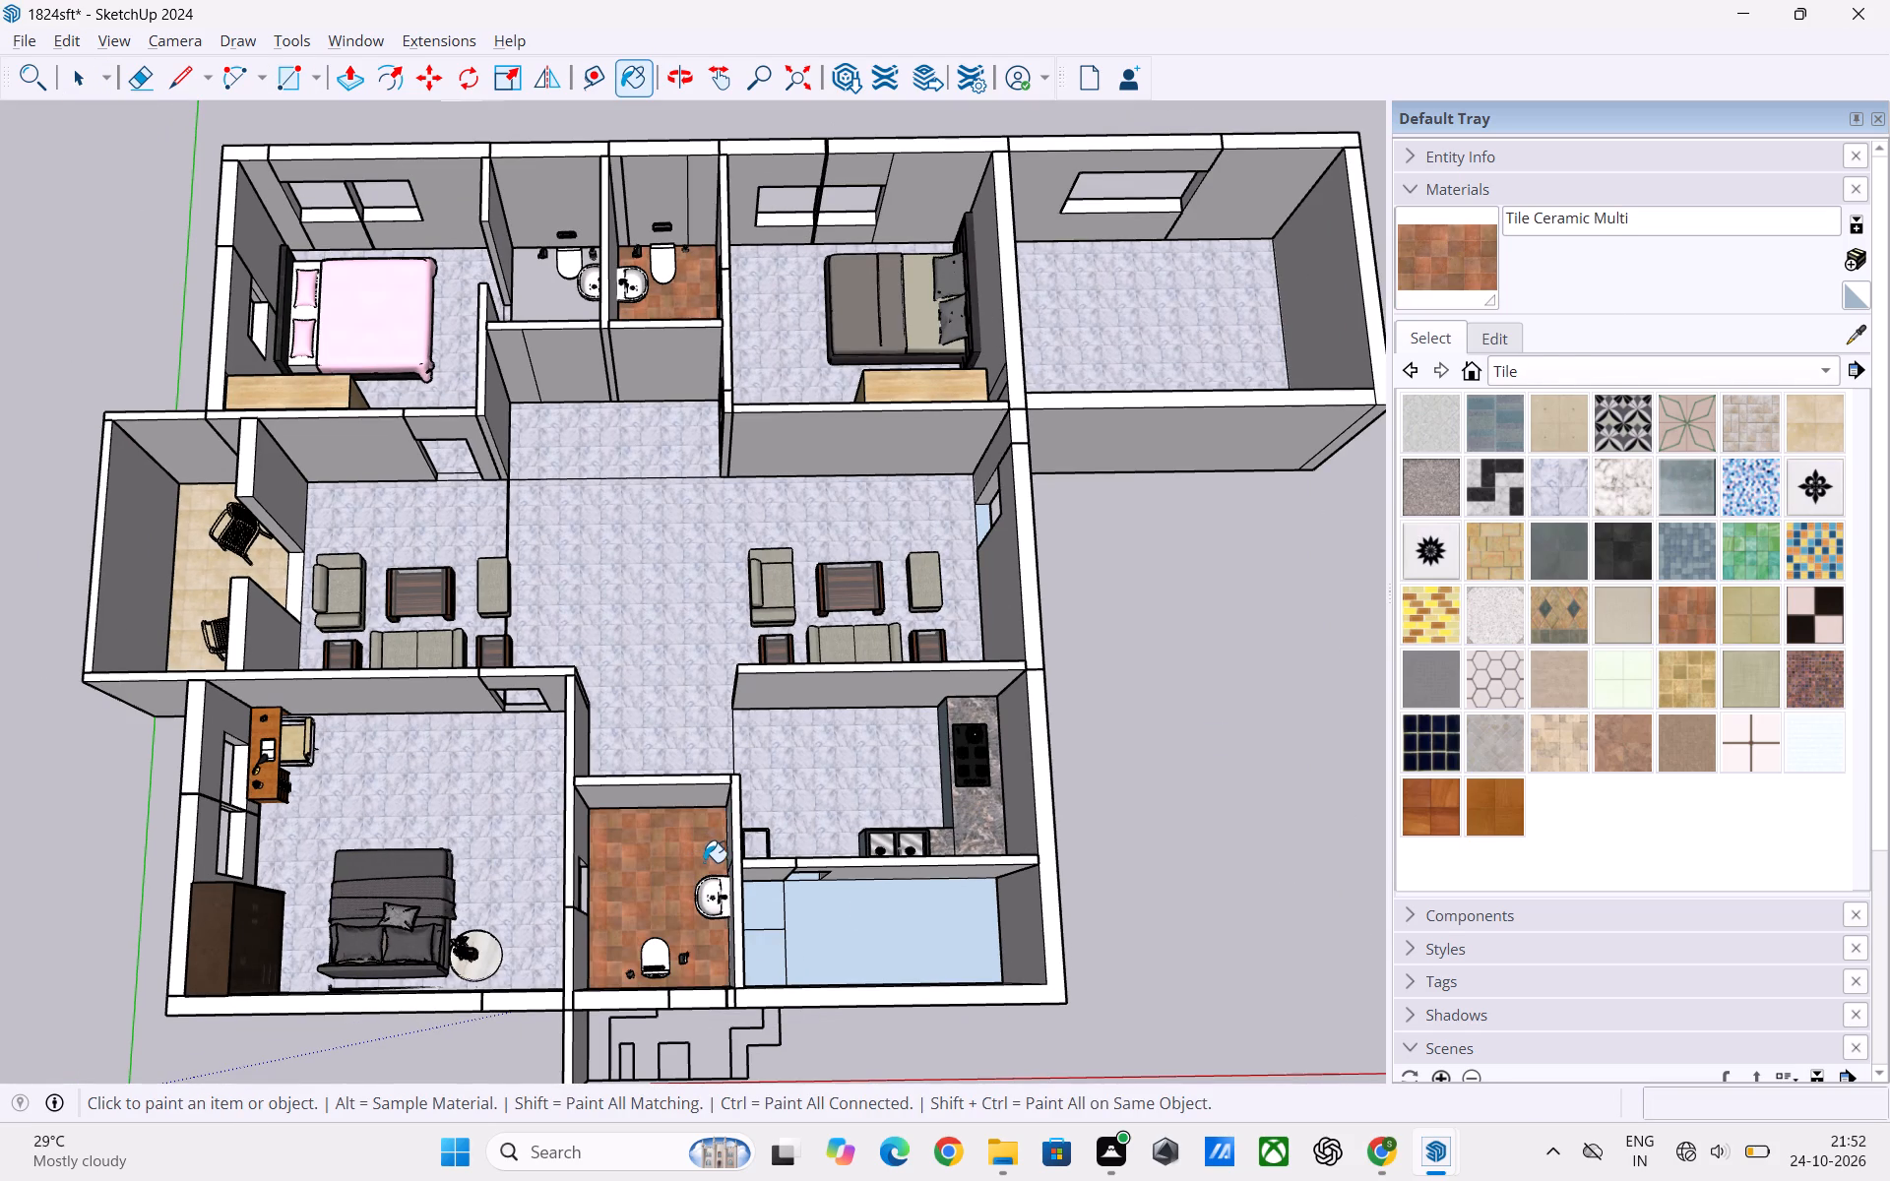
pyautogui.press('space')
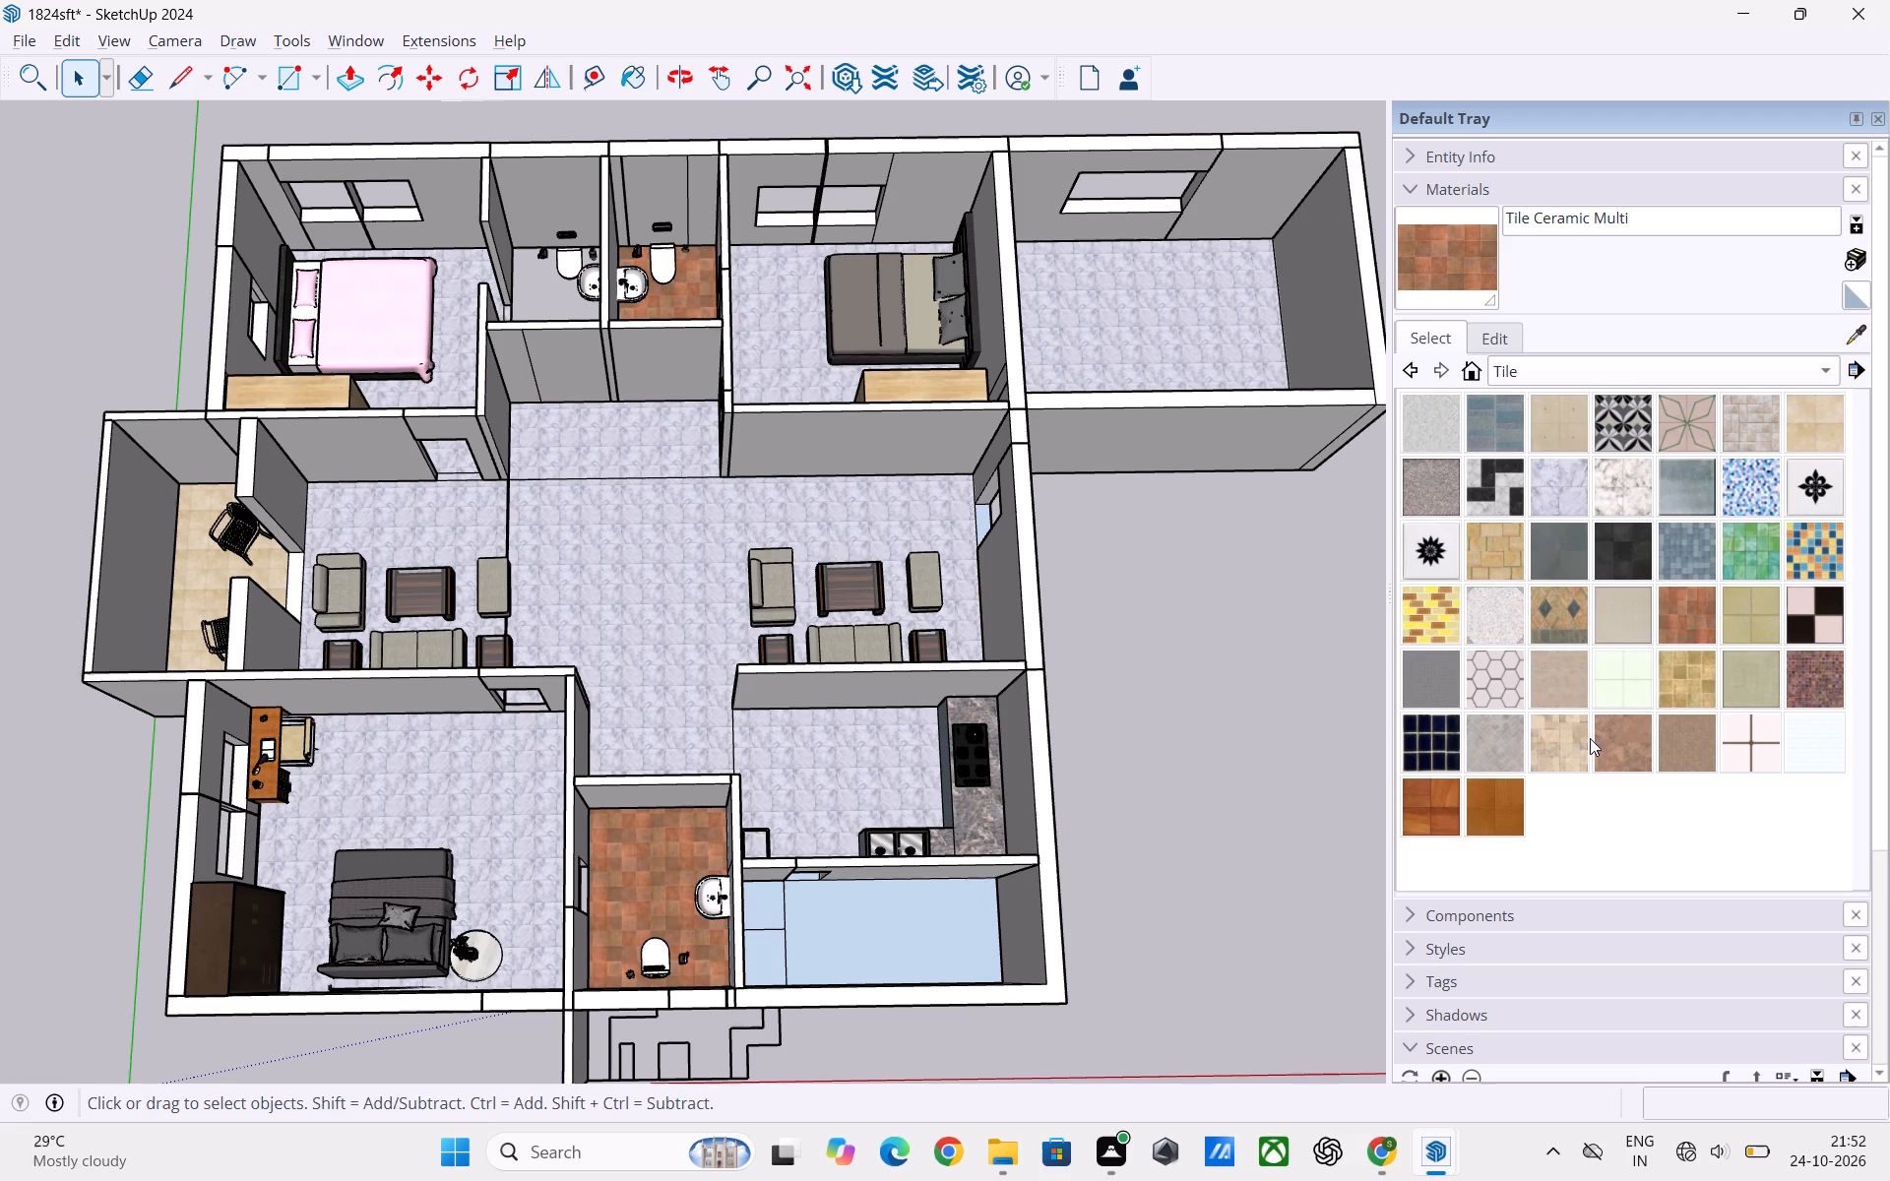
# Paint the main floor face of the utility room behind the kitchen with Tile Various Tan.
pyautogui.click(1578, 738)
pyautogui.click(947, 917)
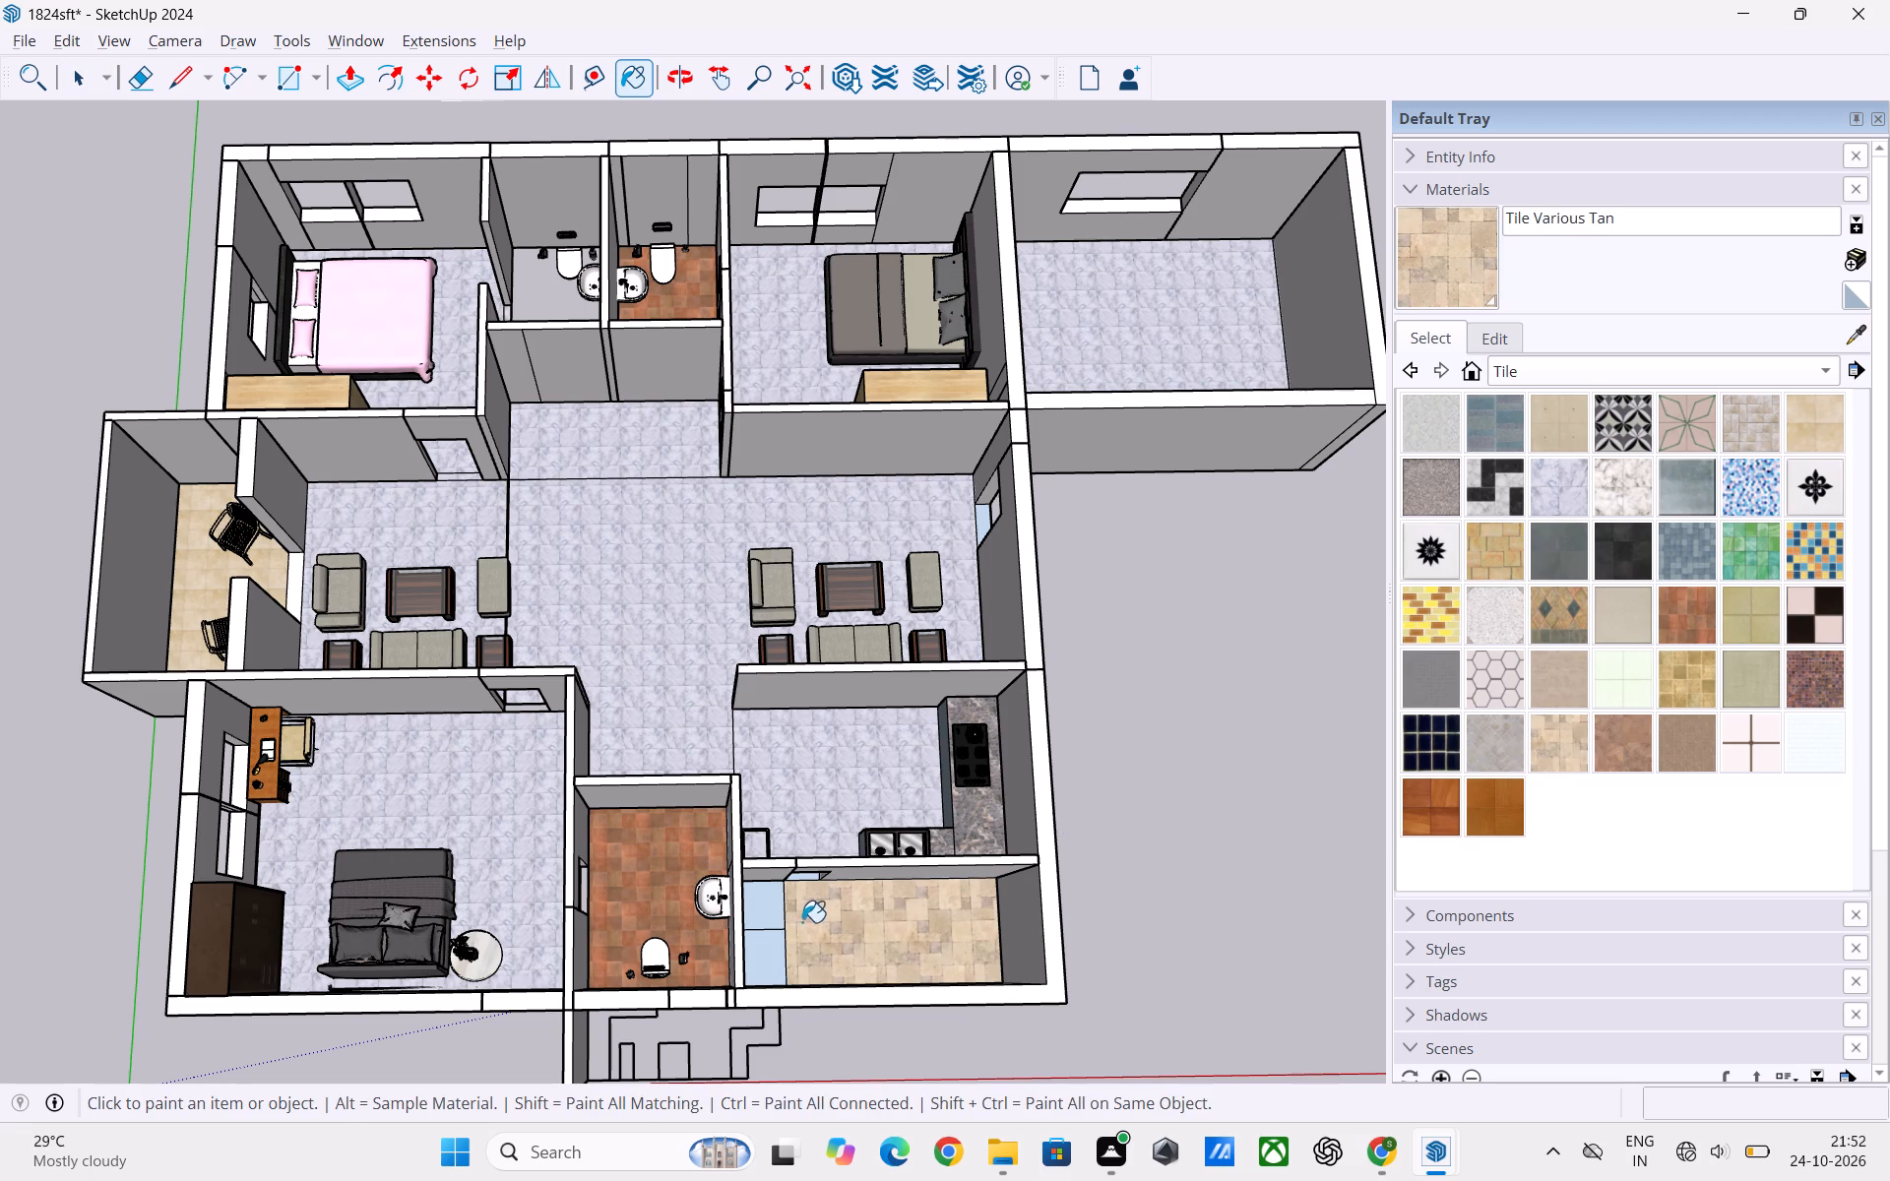
pyautogui.press('space')
pyautogui.click(1120, 909)
pyautogui.scroll(-3, 624, 855)
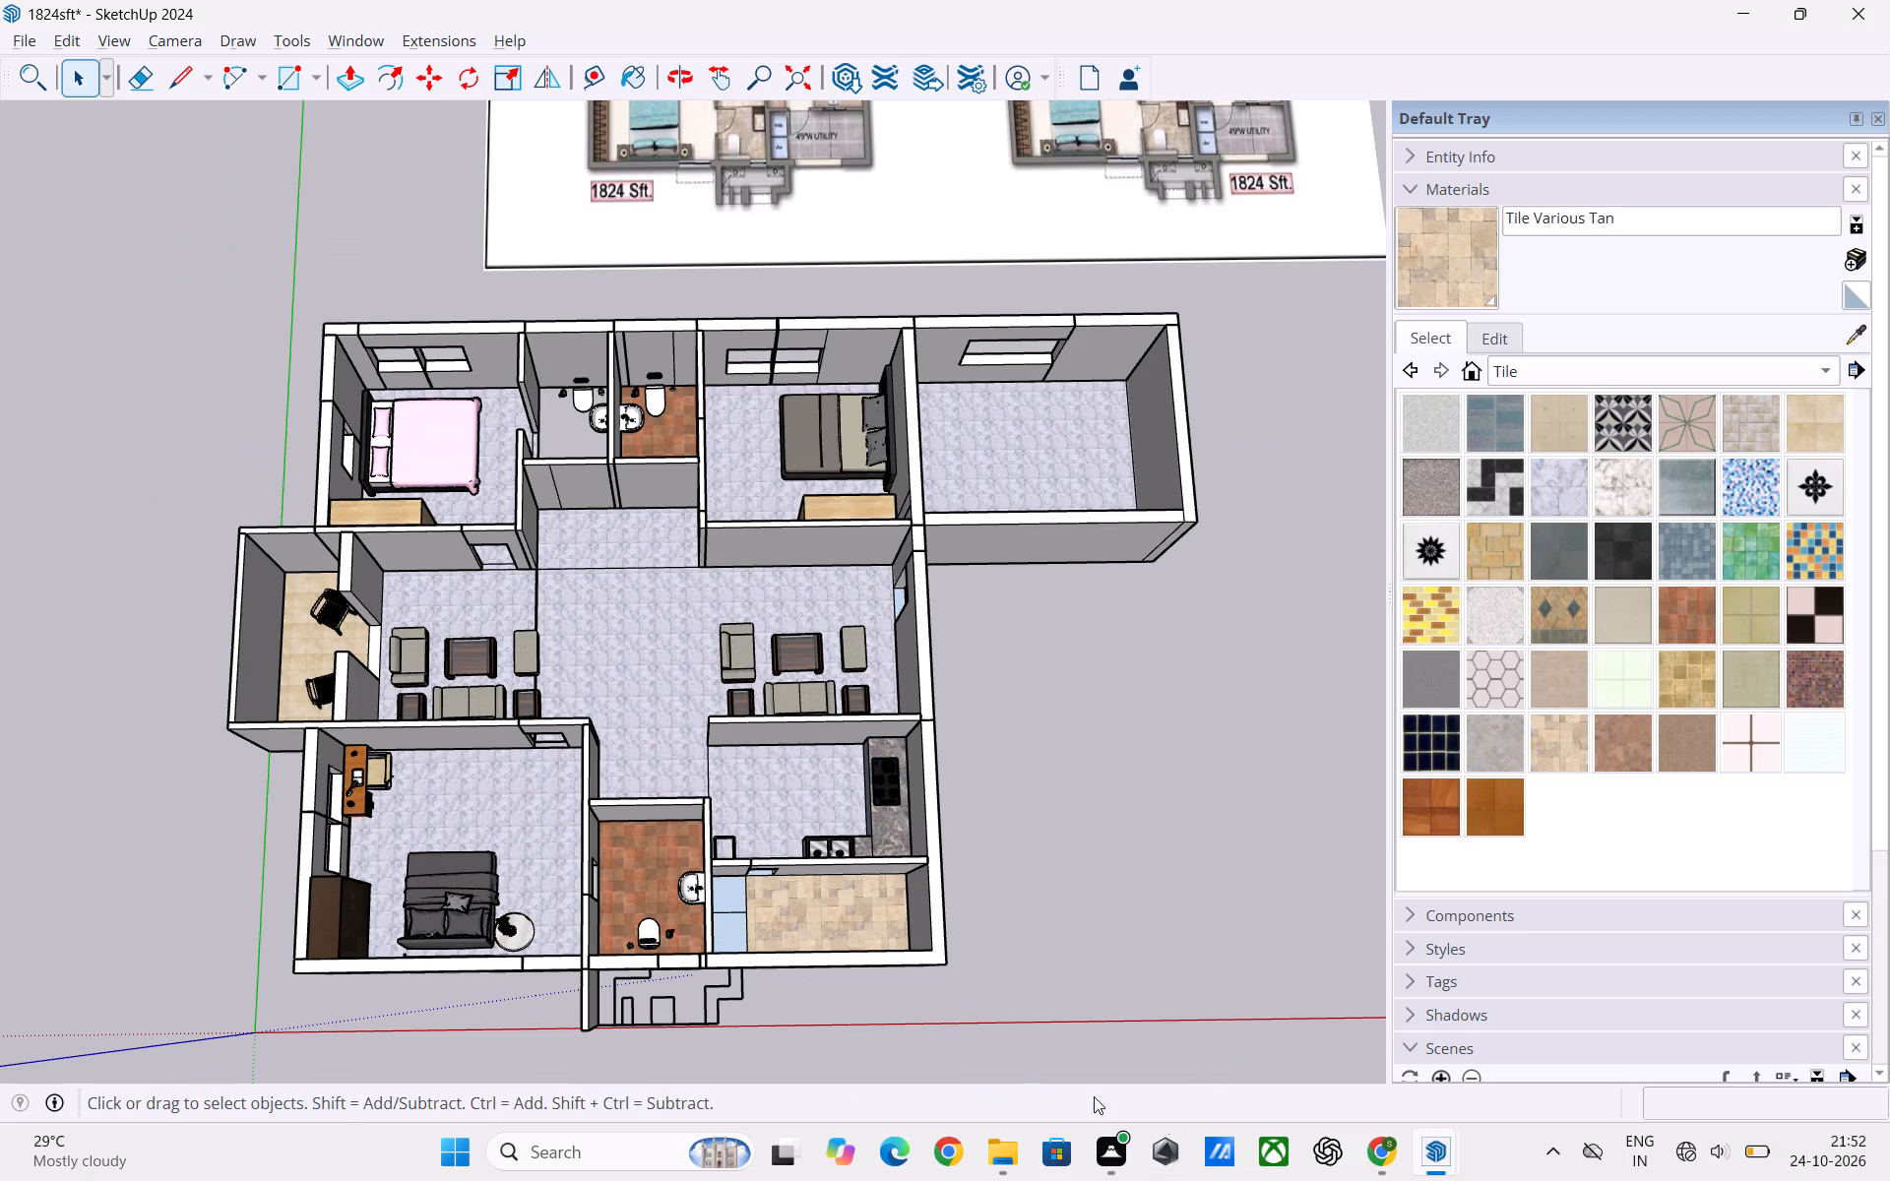
# Switch to the 1601 SFT model as the source for the missing utility-room appliances.
pyautogui.click(1442, 1154)
pyautogui.click(1324, 1034)
pyautogui.scroll(-1, 904, 778)
pyautogui.scroll(2, 882, 814)
pyautogui.scroll(-2, 1144, 873)
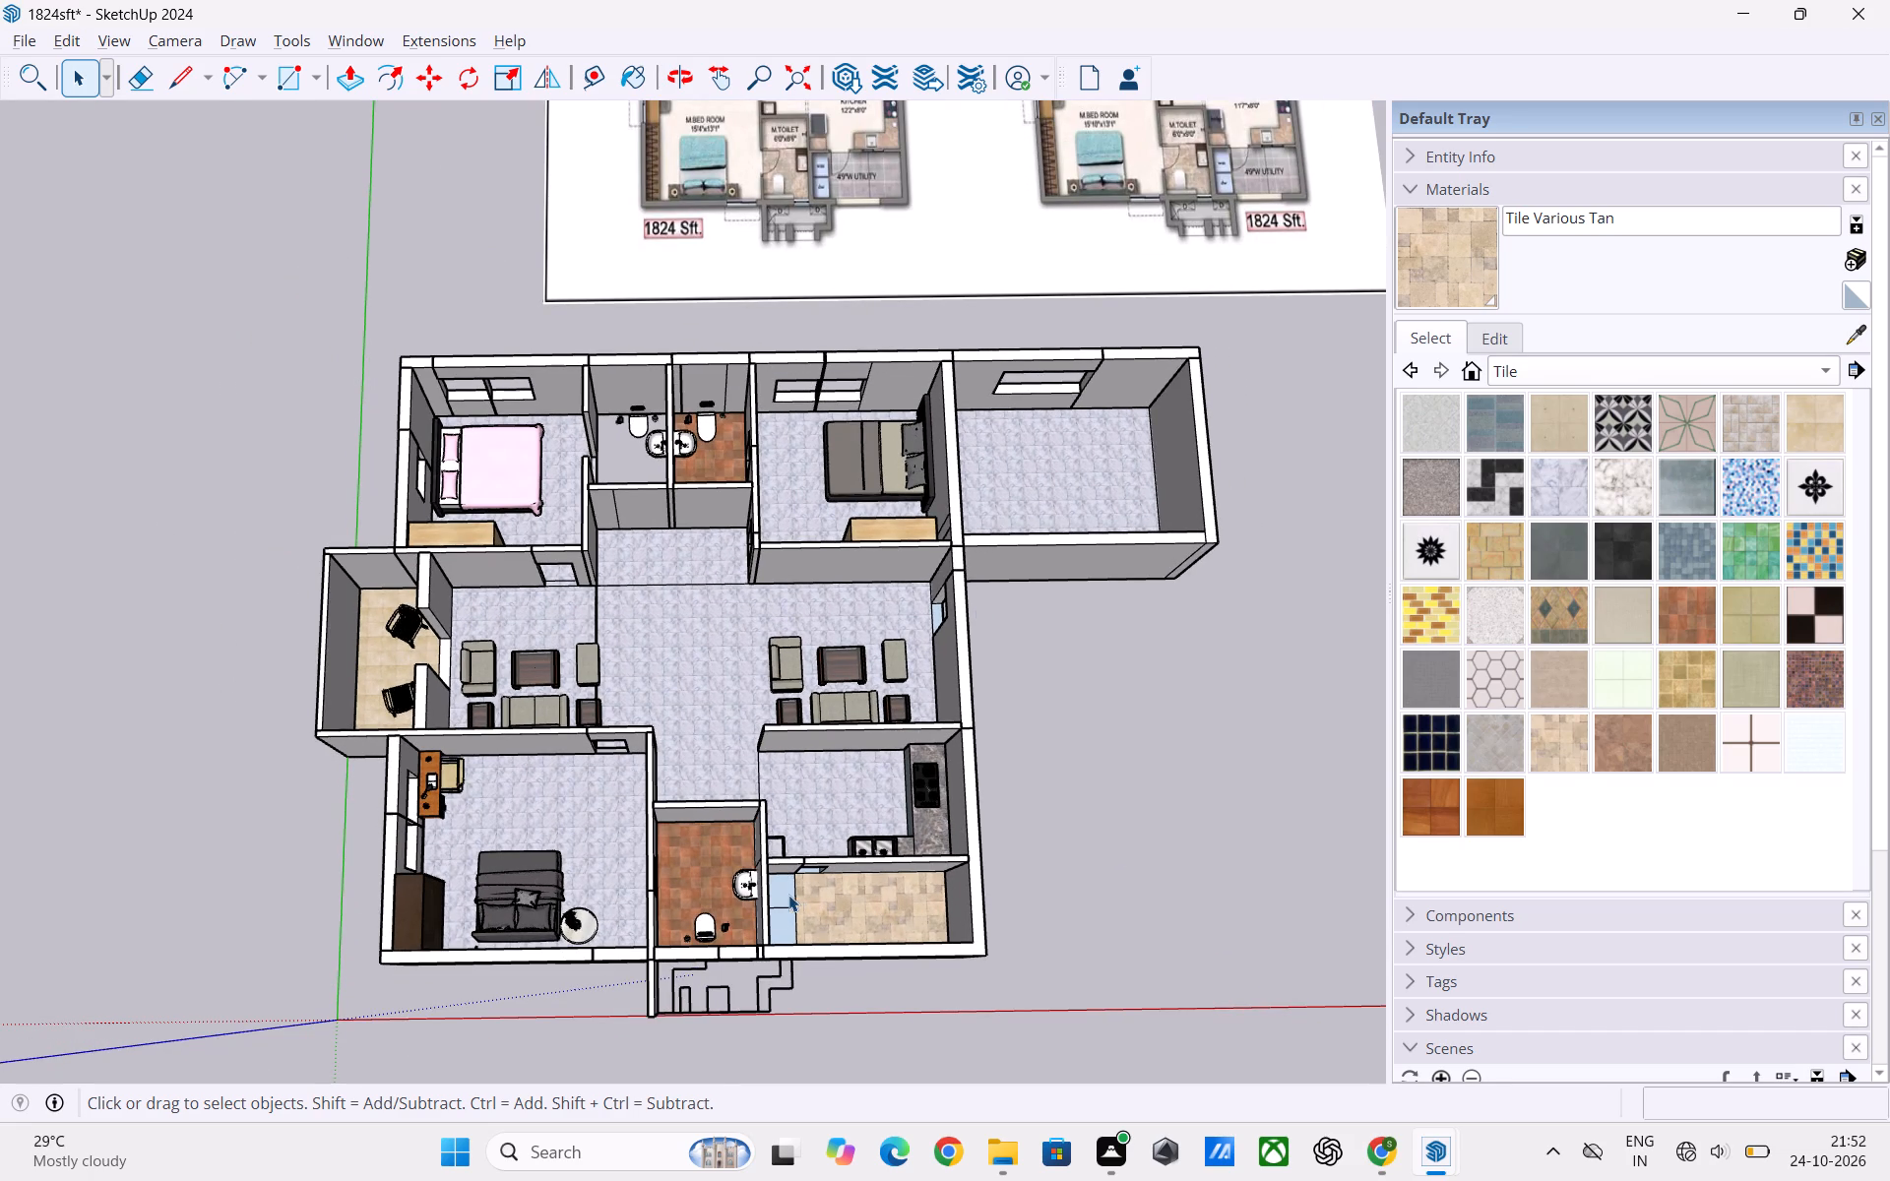
pyautogui.click(1428, 1155)
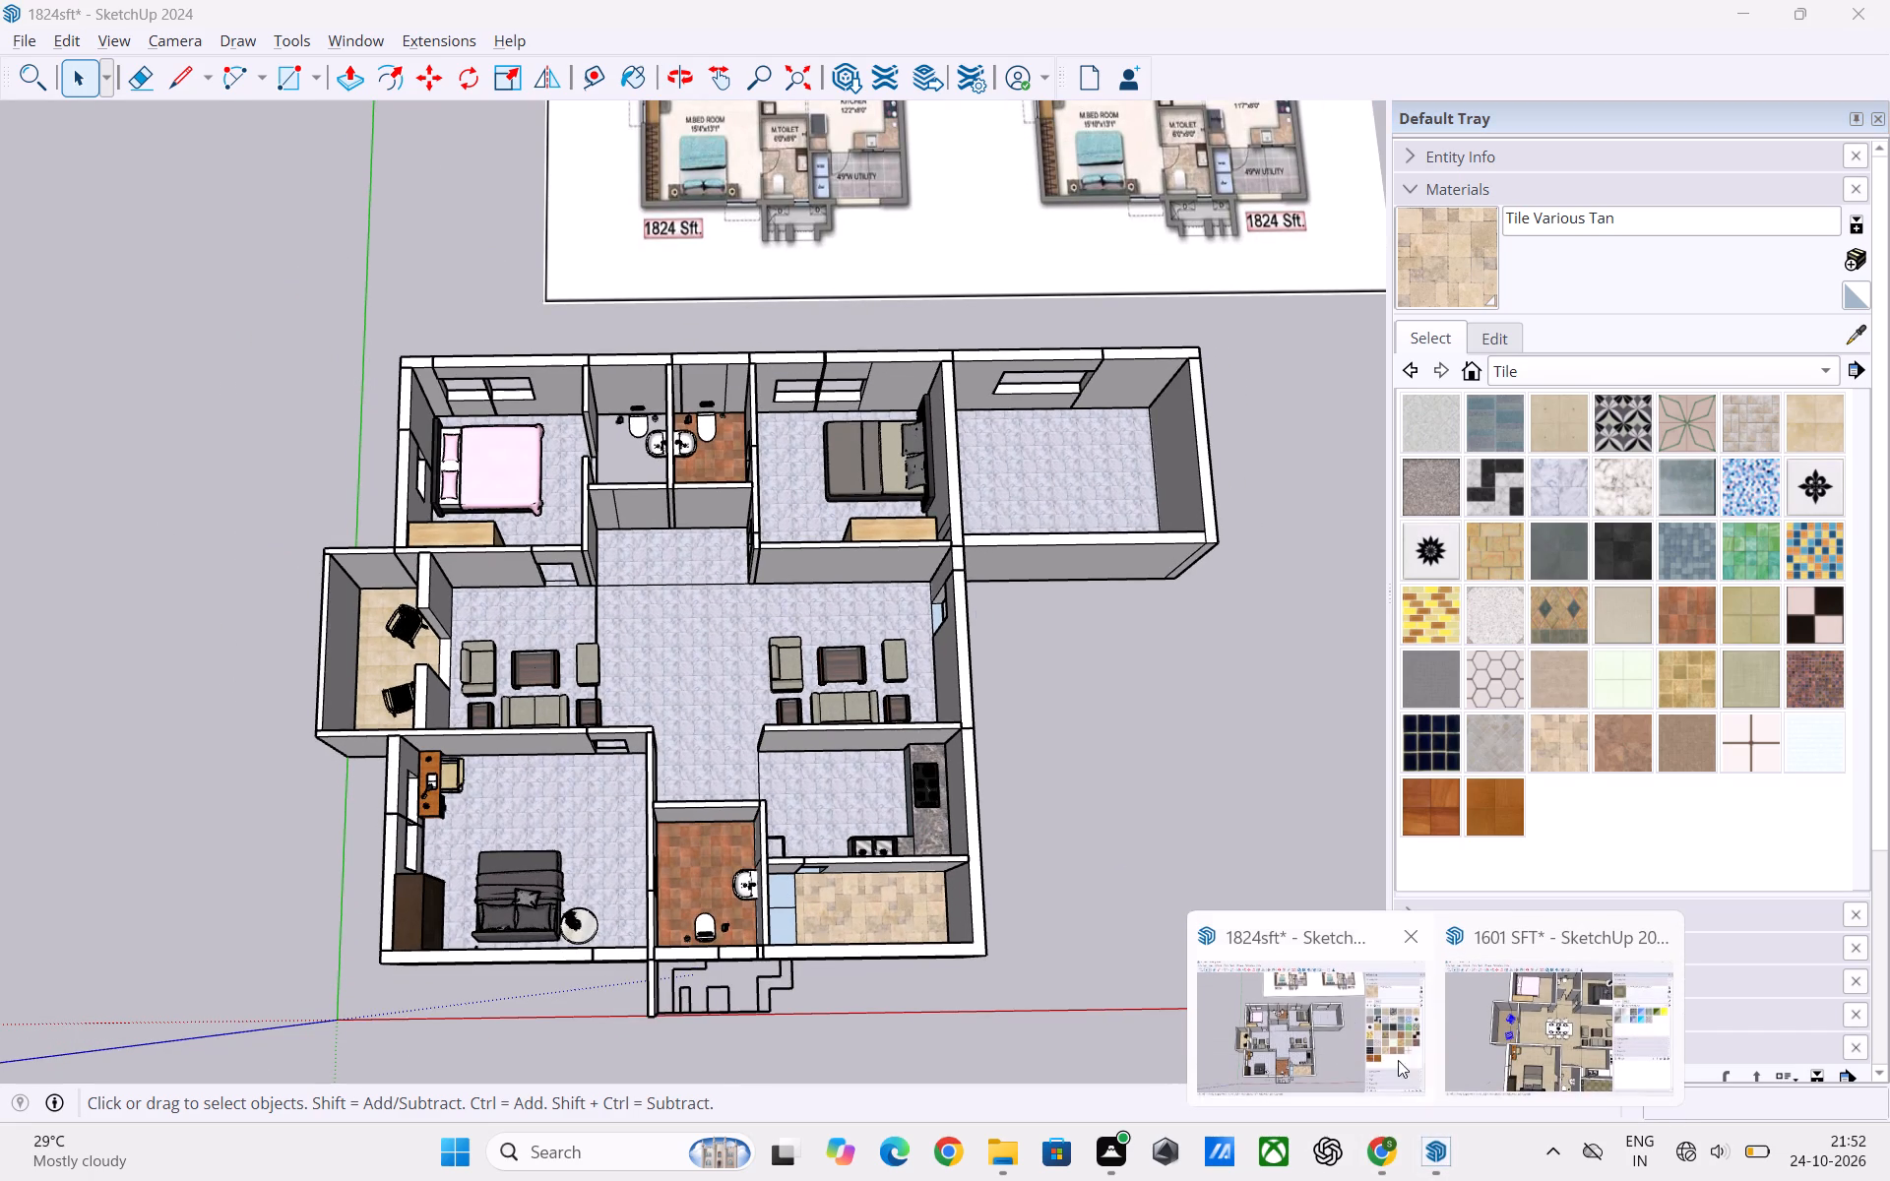
pyautogui.click(1319, 1023)
pyautogui.scroll(-1, 841, 927)
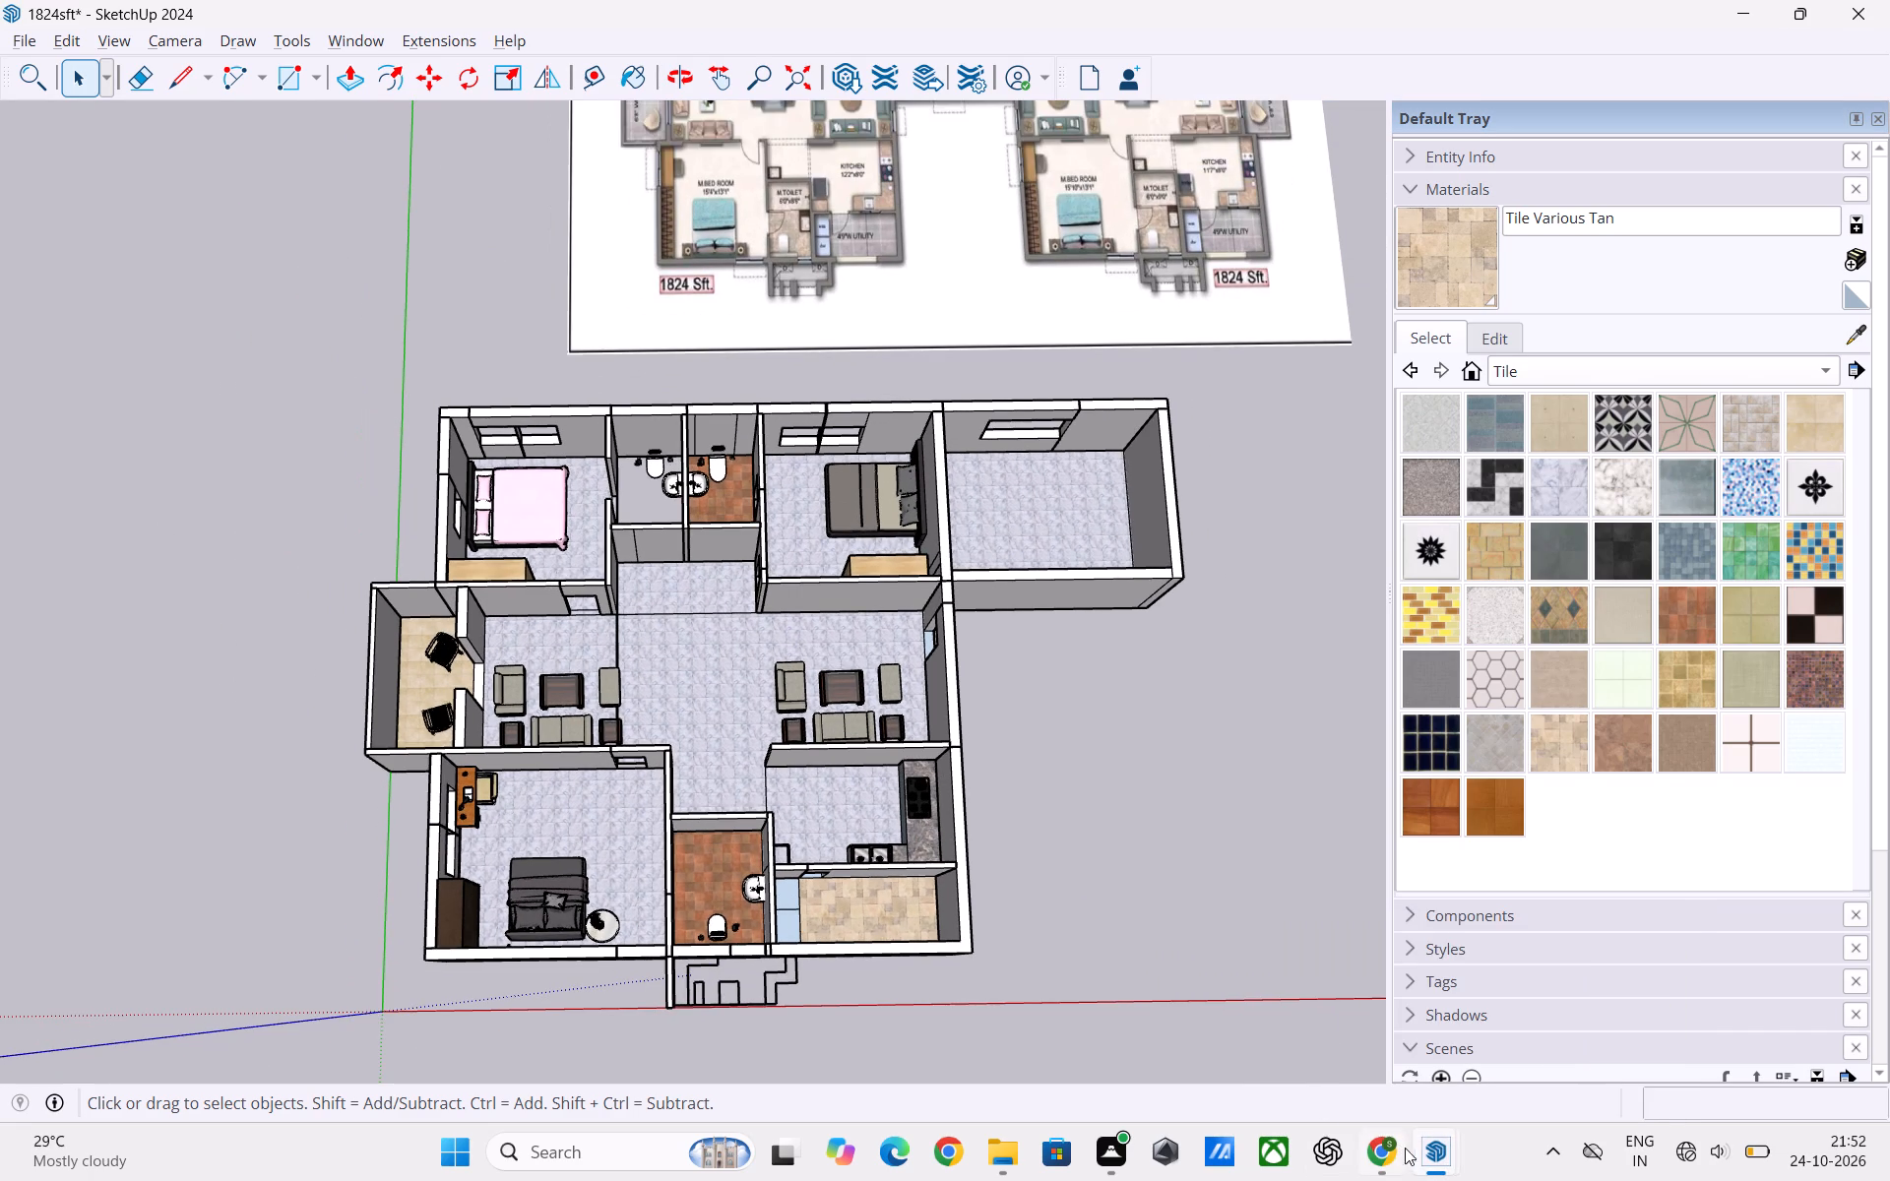
pyautogui.click(1436, 1160)
pyautogui.click(1568, 1029)
pyautogui.scroll(-5, 774, 795)
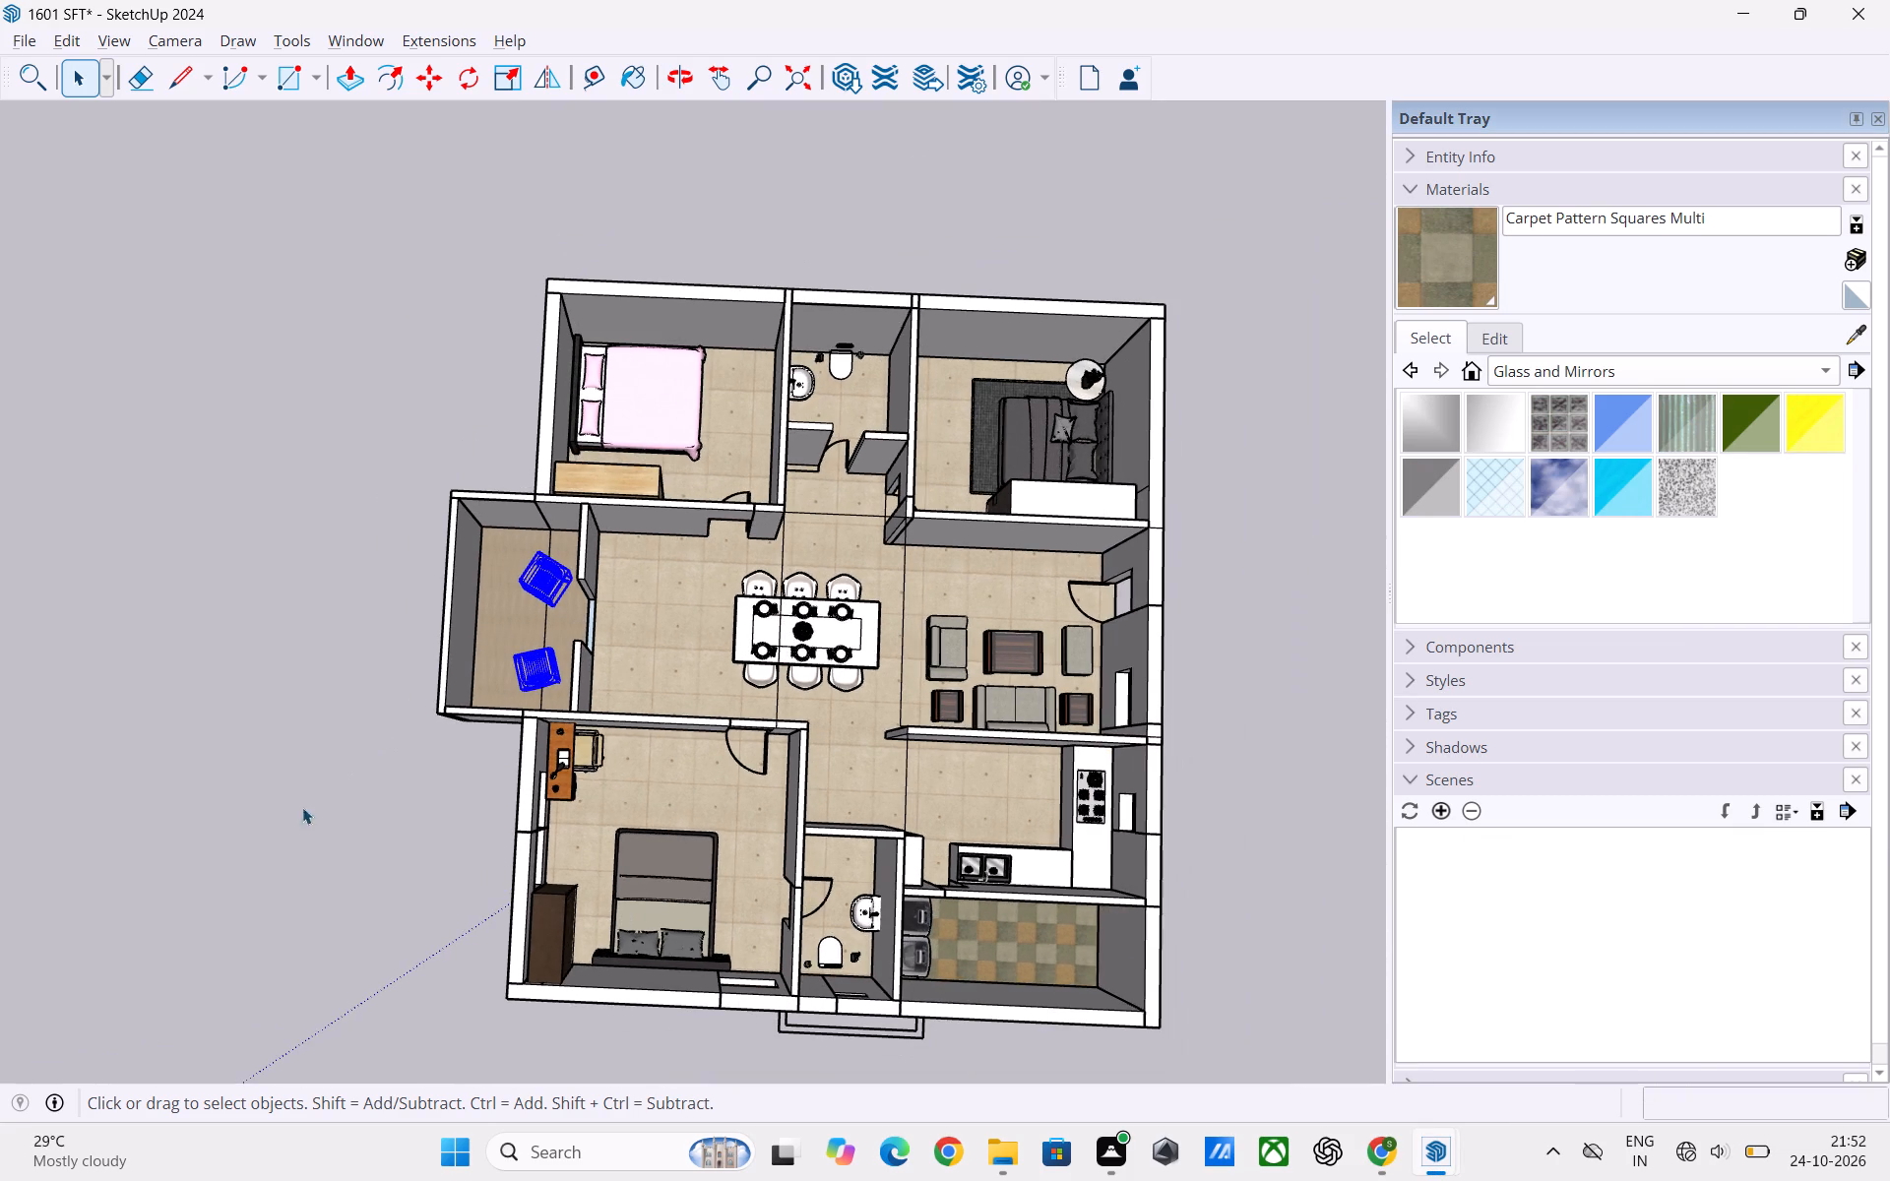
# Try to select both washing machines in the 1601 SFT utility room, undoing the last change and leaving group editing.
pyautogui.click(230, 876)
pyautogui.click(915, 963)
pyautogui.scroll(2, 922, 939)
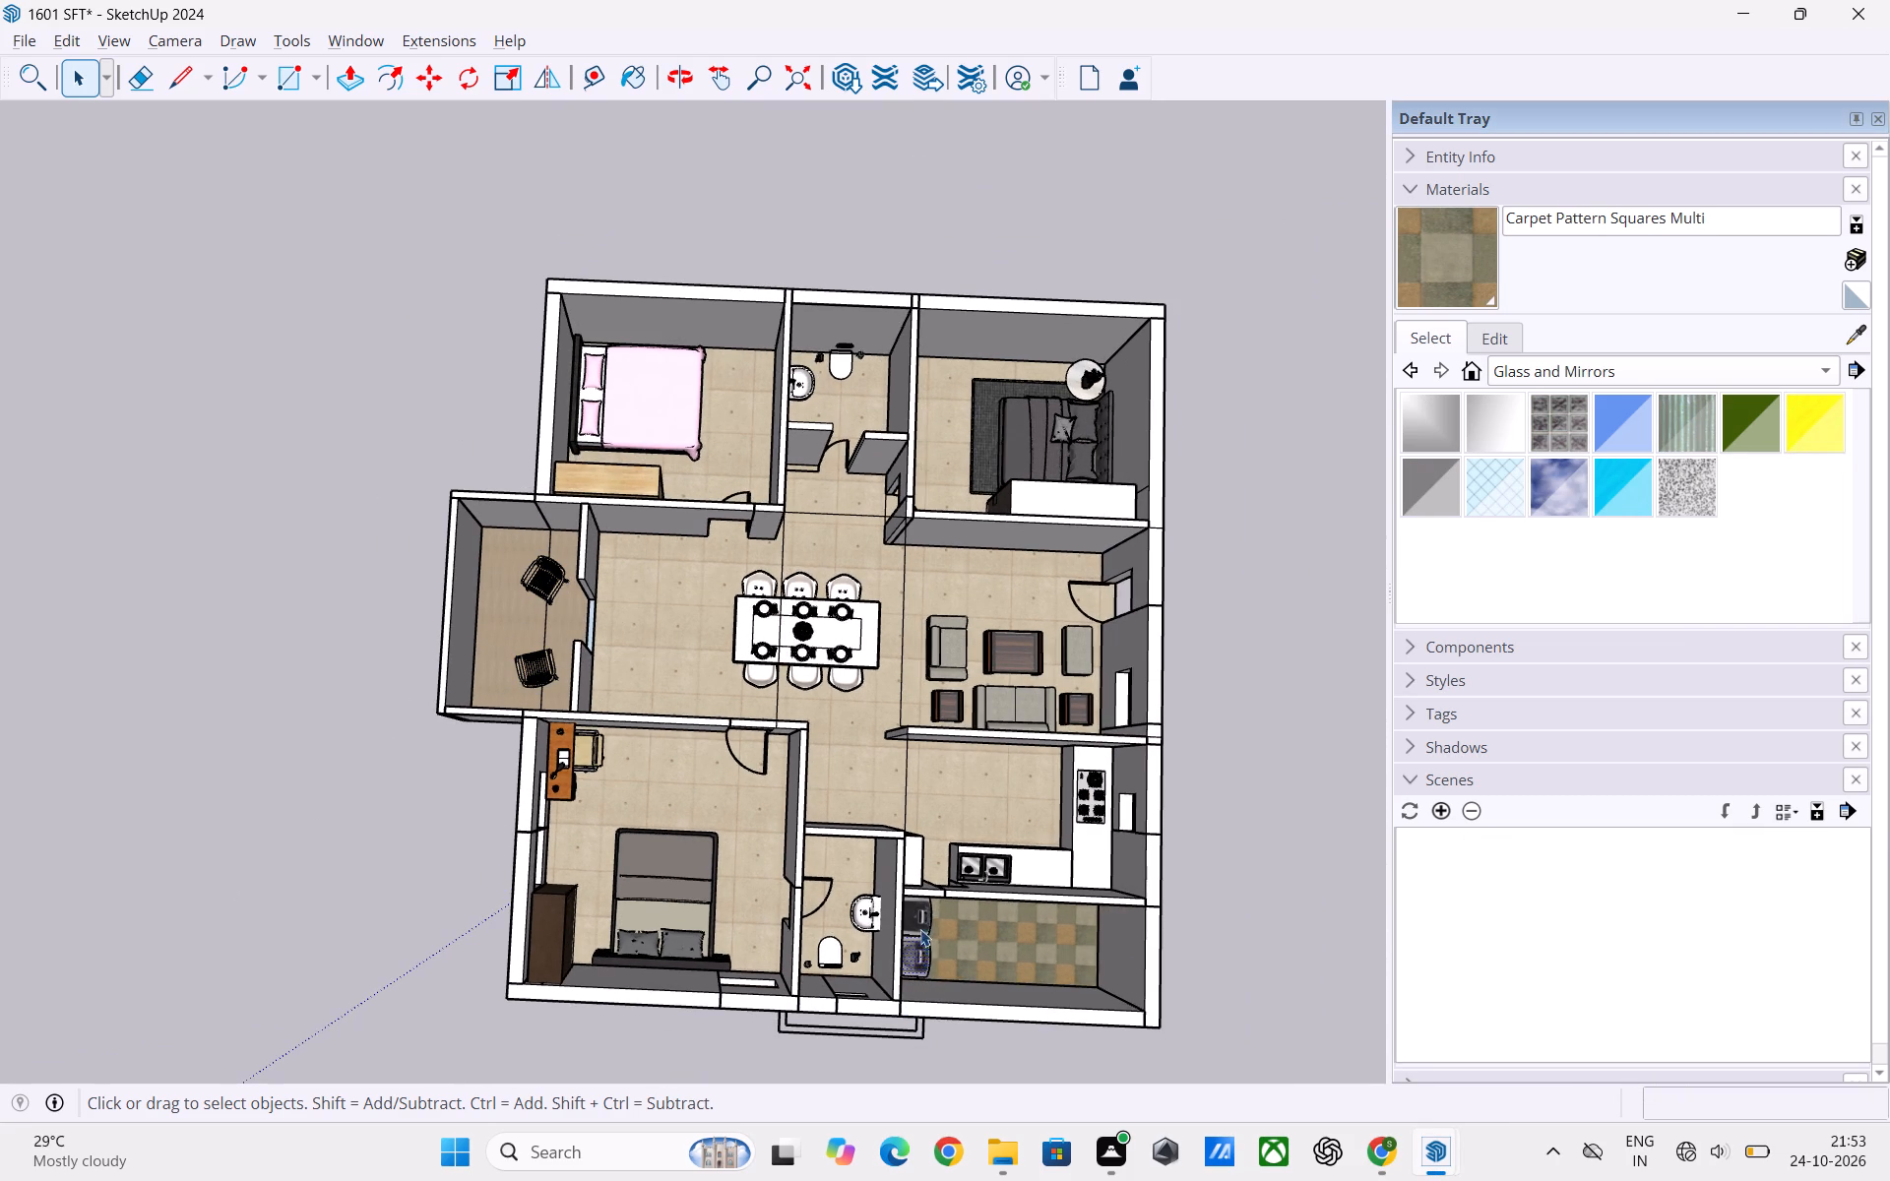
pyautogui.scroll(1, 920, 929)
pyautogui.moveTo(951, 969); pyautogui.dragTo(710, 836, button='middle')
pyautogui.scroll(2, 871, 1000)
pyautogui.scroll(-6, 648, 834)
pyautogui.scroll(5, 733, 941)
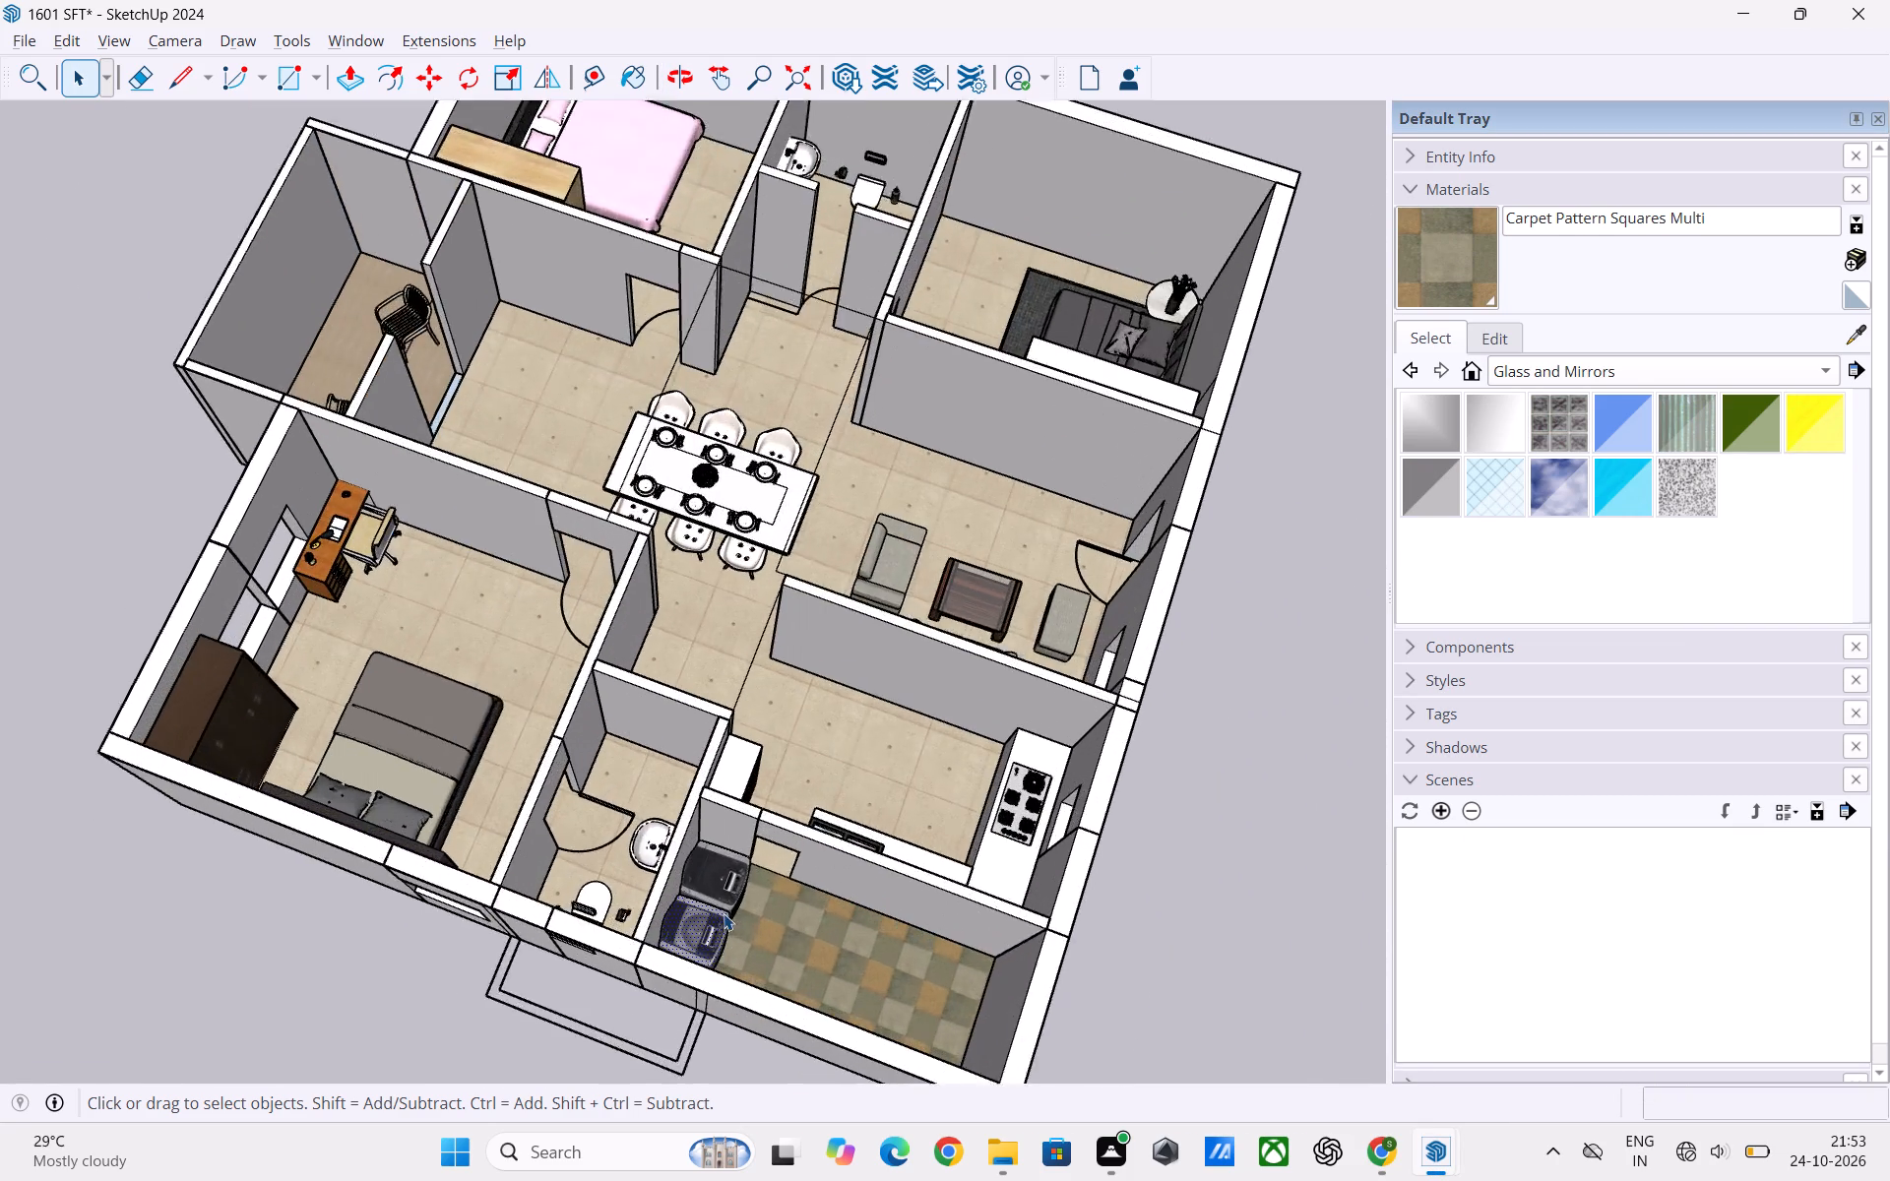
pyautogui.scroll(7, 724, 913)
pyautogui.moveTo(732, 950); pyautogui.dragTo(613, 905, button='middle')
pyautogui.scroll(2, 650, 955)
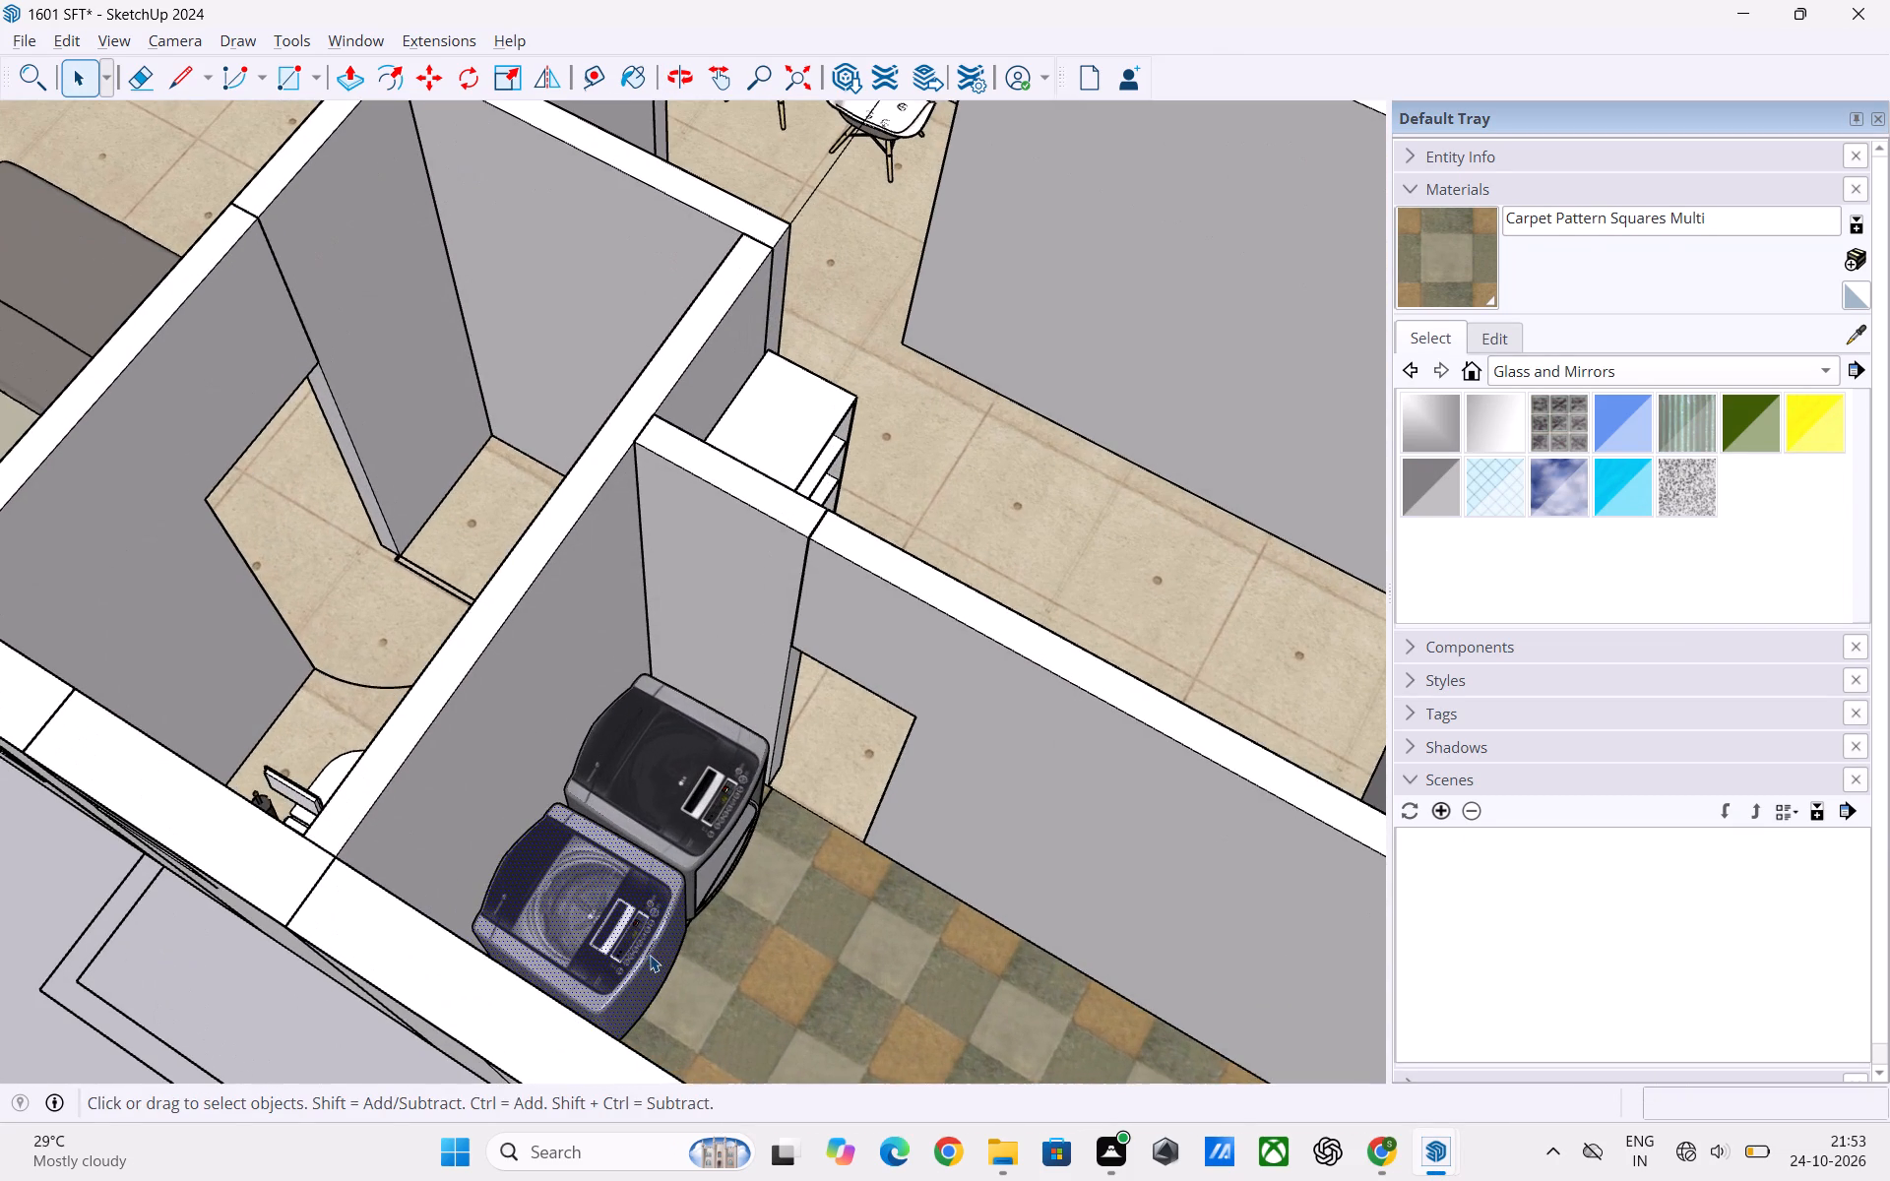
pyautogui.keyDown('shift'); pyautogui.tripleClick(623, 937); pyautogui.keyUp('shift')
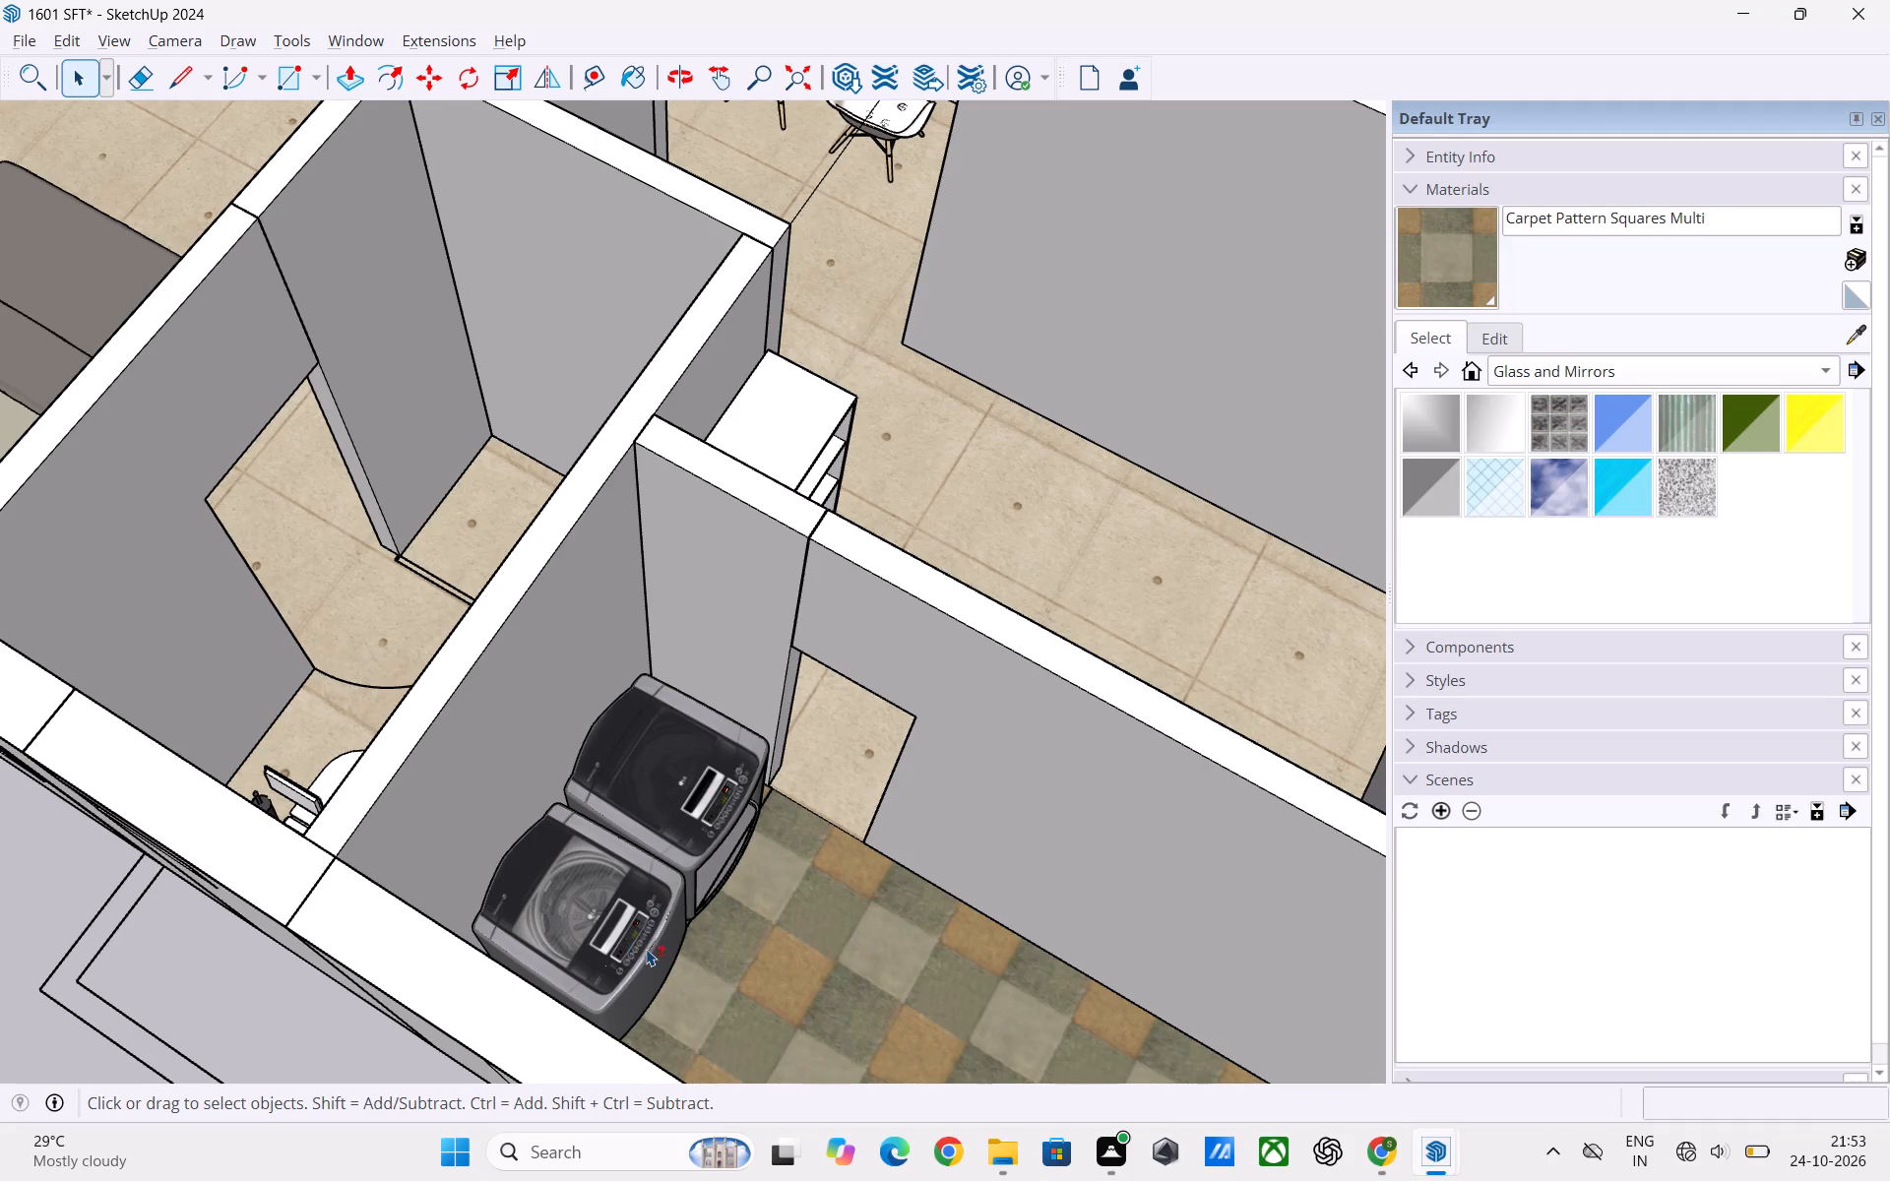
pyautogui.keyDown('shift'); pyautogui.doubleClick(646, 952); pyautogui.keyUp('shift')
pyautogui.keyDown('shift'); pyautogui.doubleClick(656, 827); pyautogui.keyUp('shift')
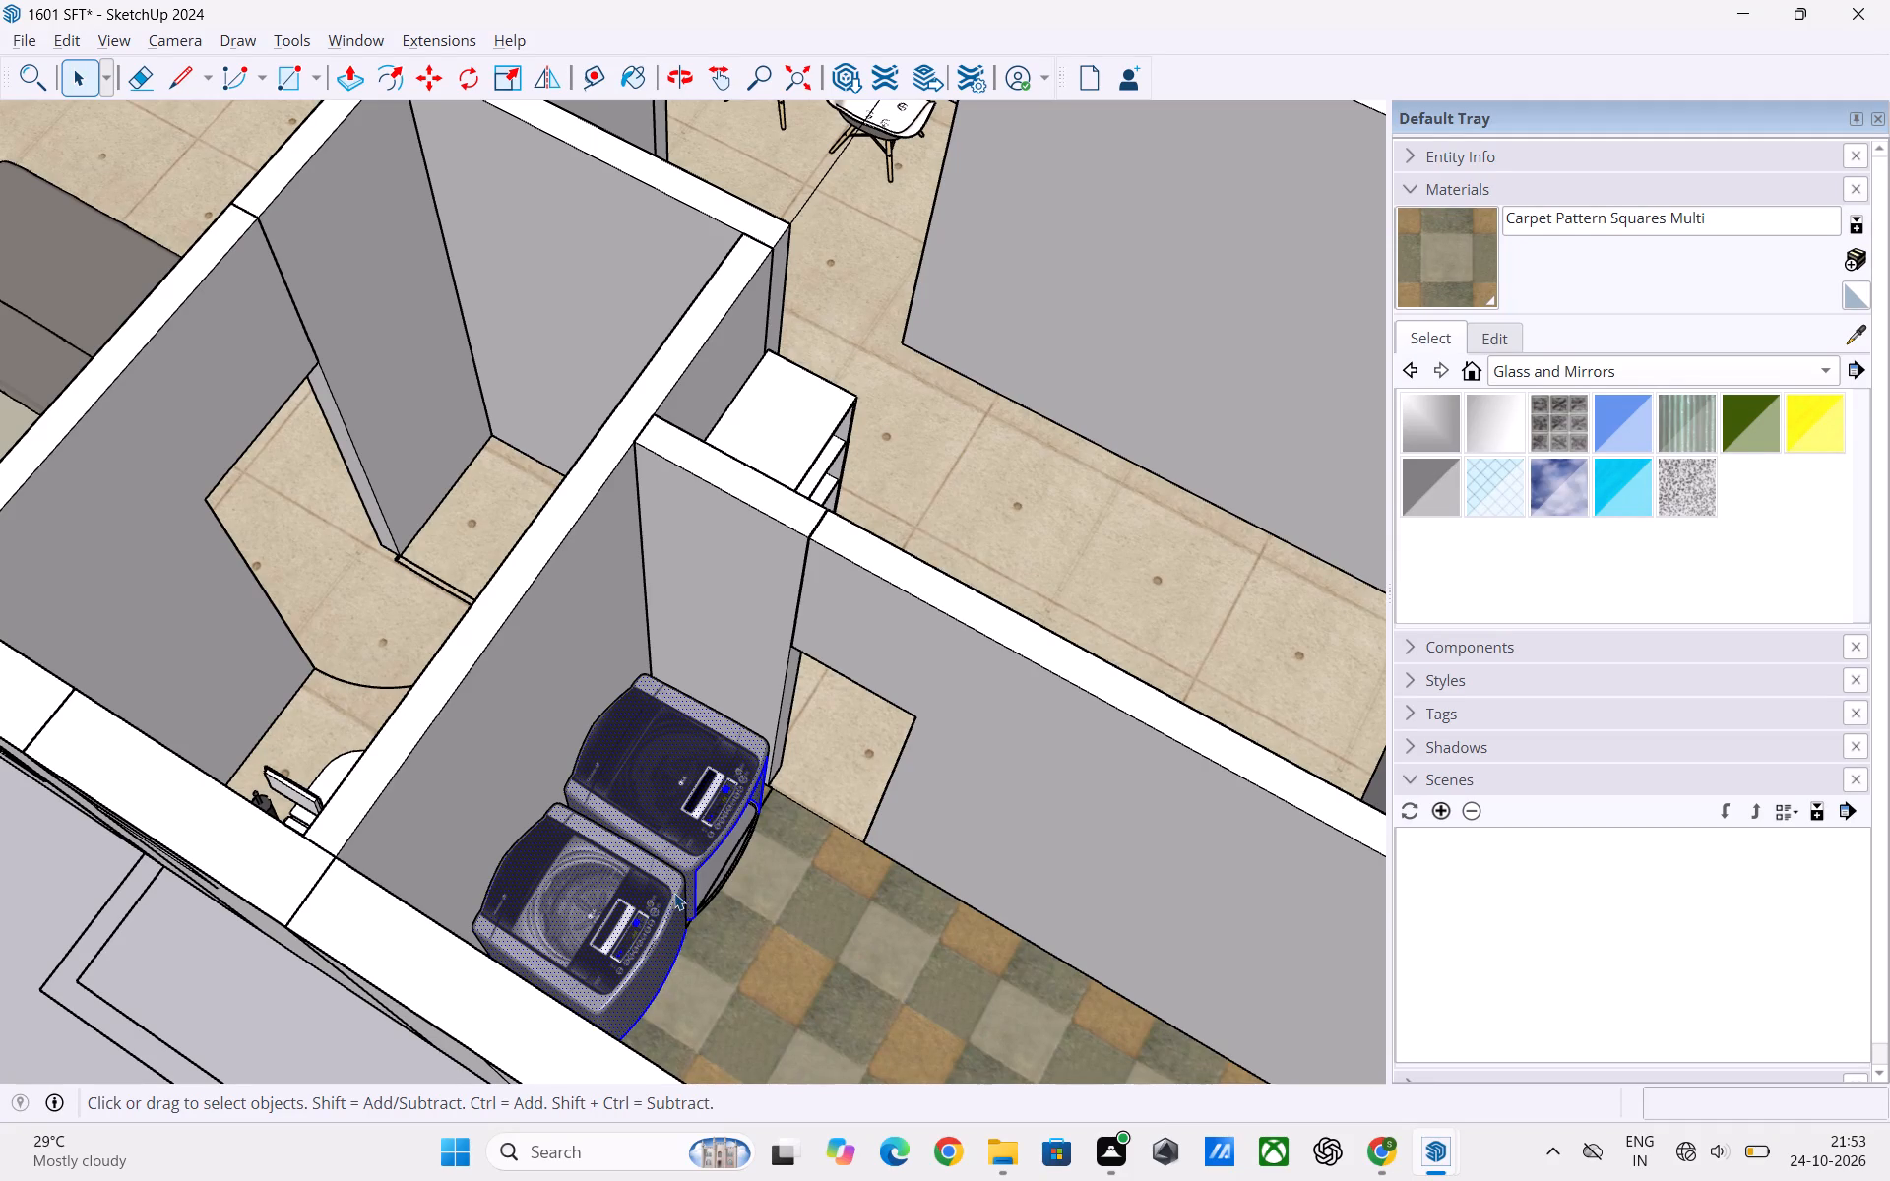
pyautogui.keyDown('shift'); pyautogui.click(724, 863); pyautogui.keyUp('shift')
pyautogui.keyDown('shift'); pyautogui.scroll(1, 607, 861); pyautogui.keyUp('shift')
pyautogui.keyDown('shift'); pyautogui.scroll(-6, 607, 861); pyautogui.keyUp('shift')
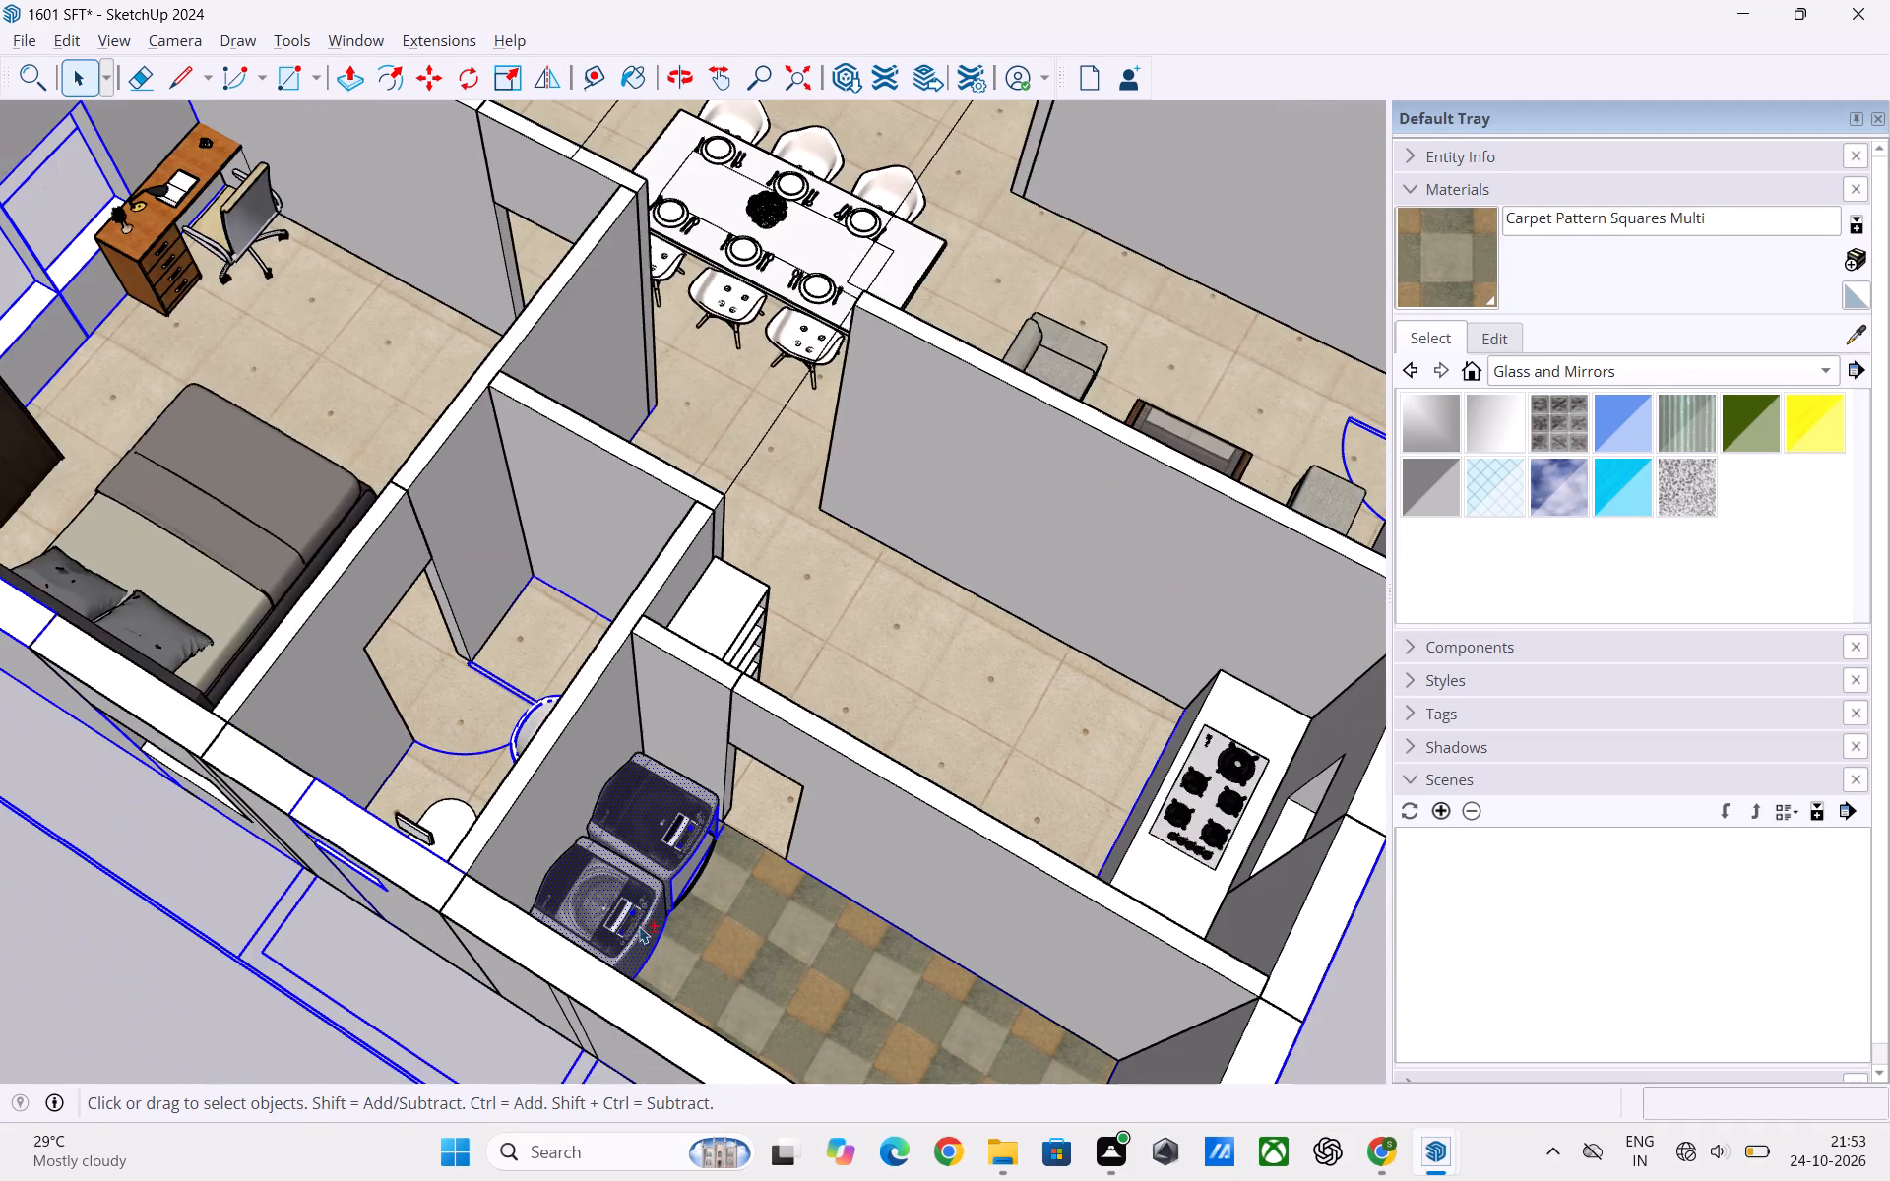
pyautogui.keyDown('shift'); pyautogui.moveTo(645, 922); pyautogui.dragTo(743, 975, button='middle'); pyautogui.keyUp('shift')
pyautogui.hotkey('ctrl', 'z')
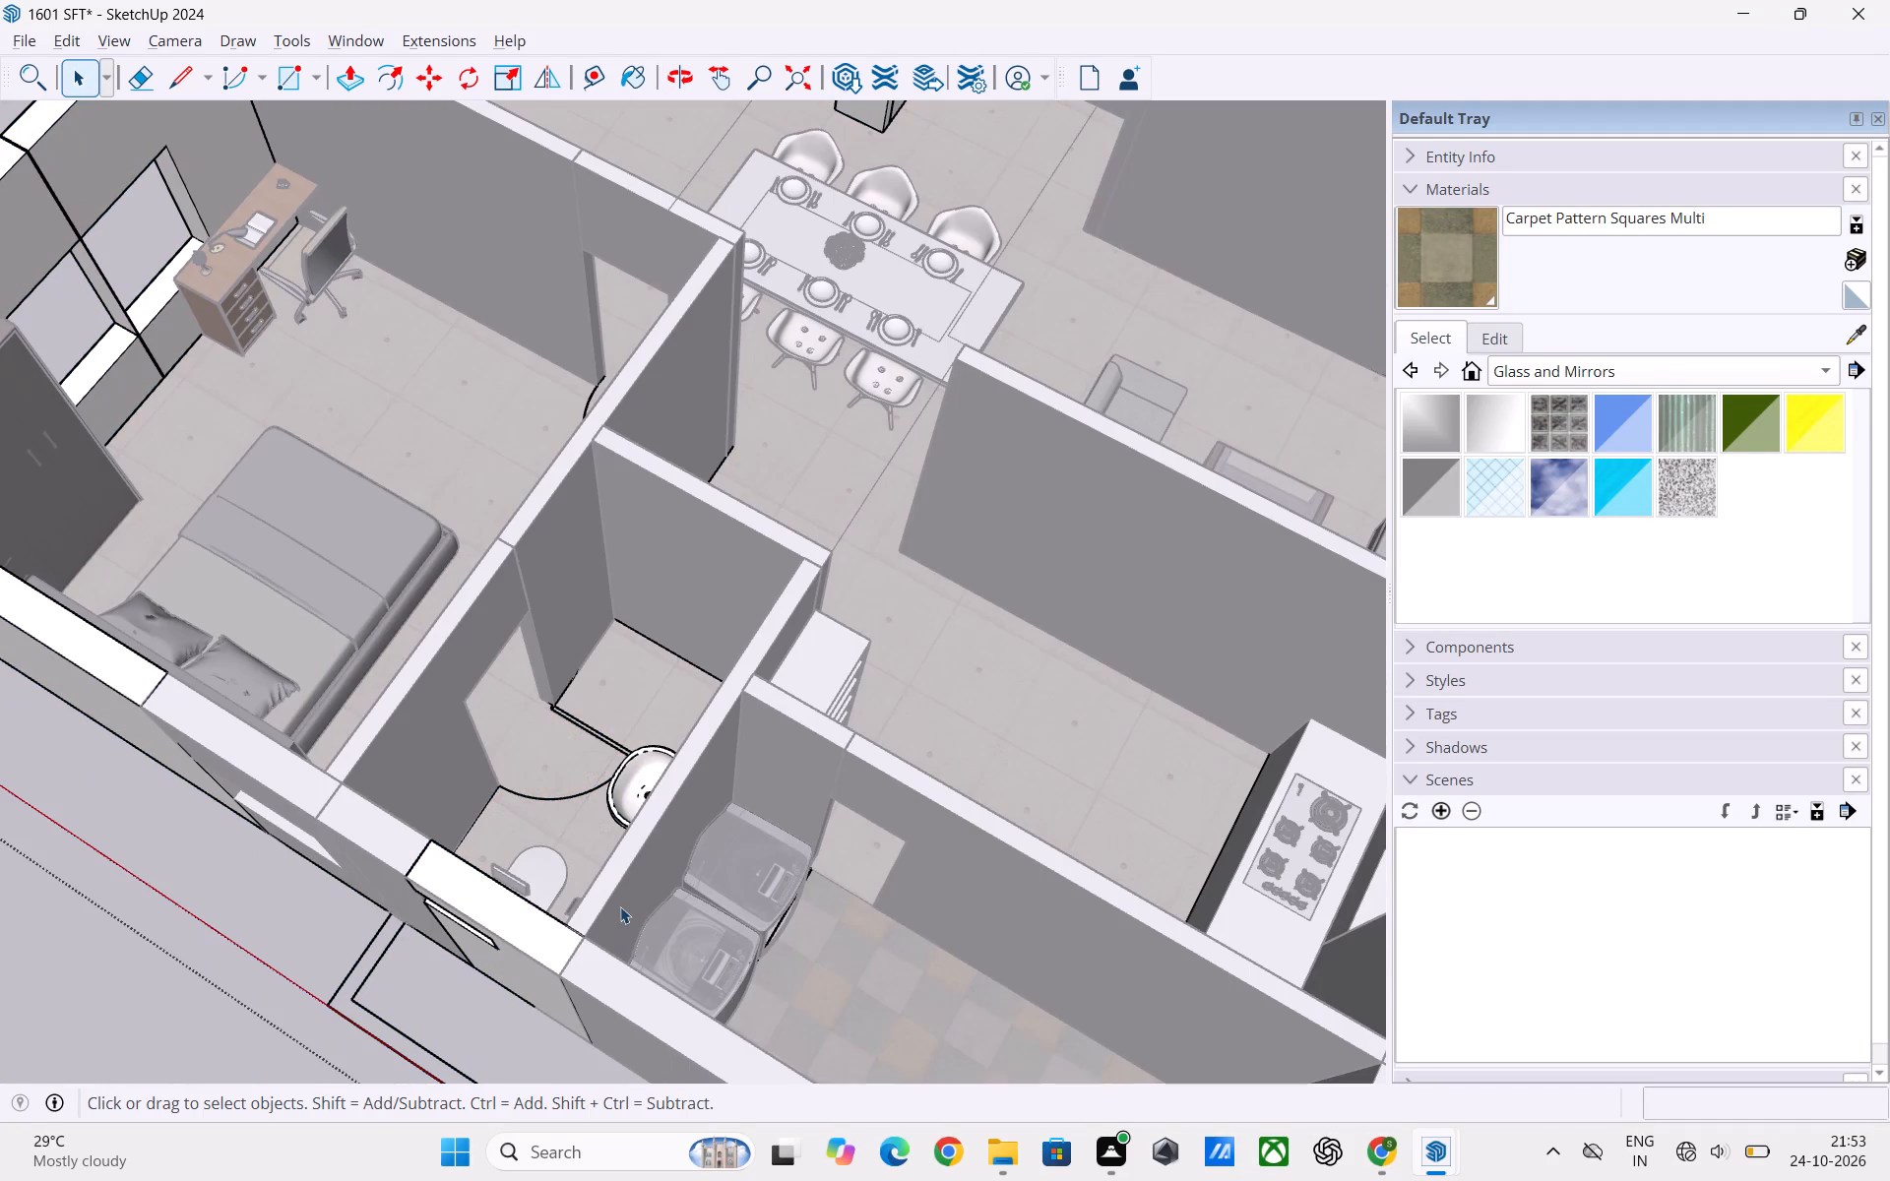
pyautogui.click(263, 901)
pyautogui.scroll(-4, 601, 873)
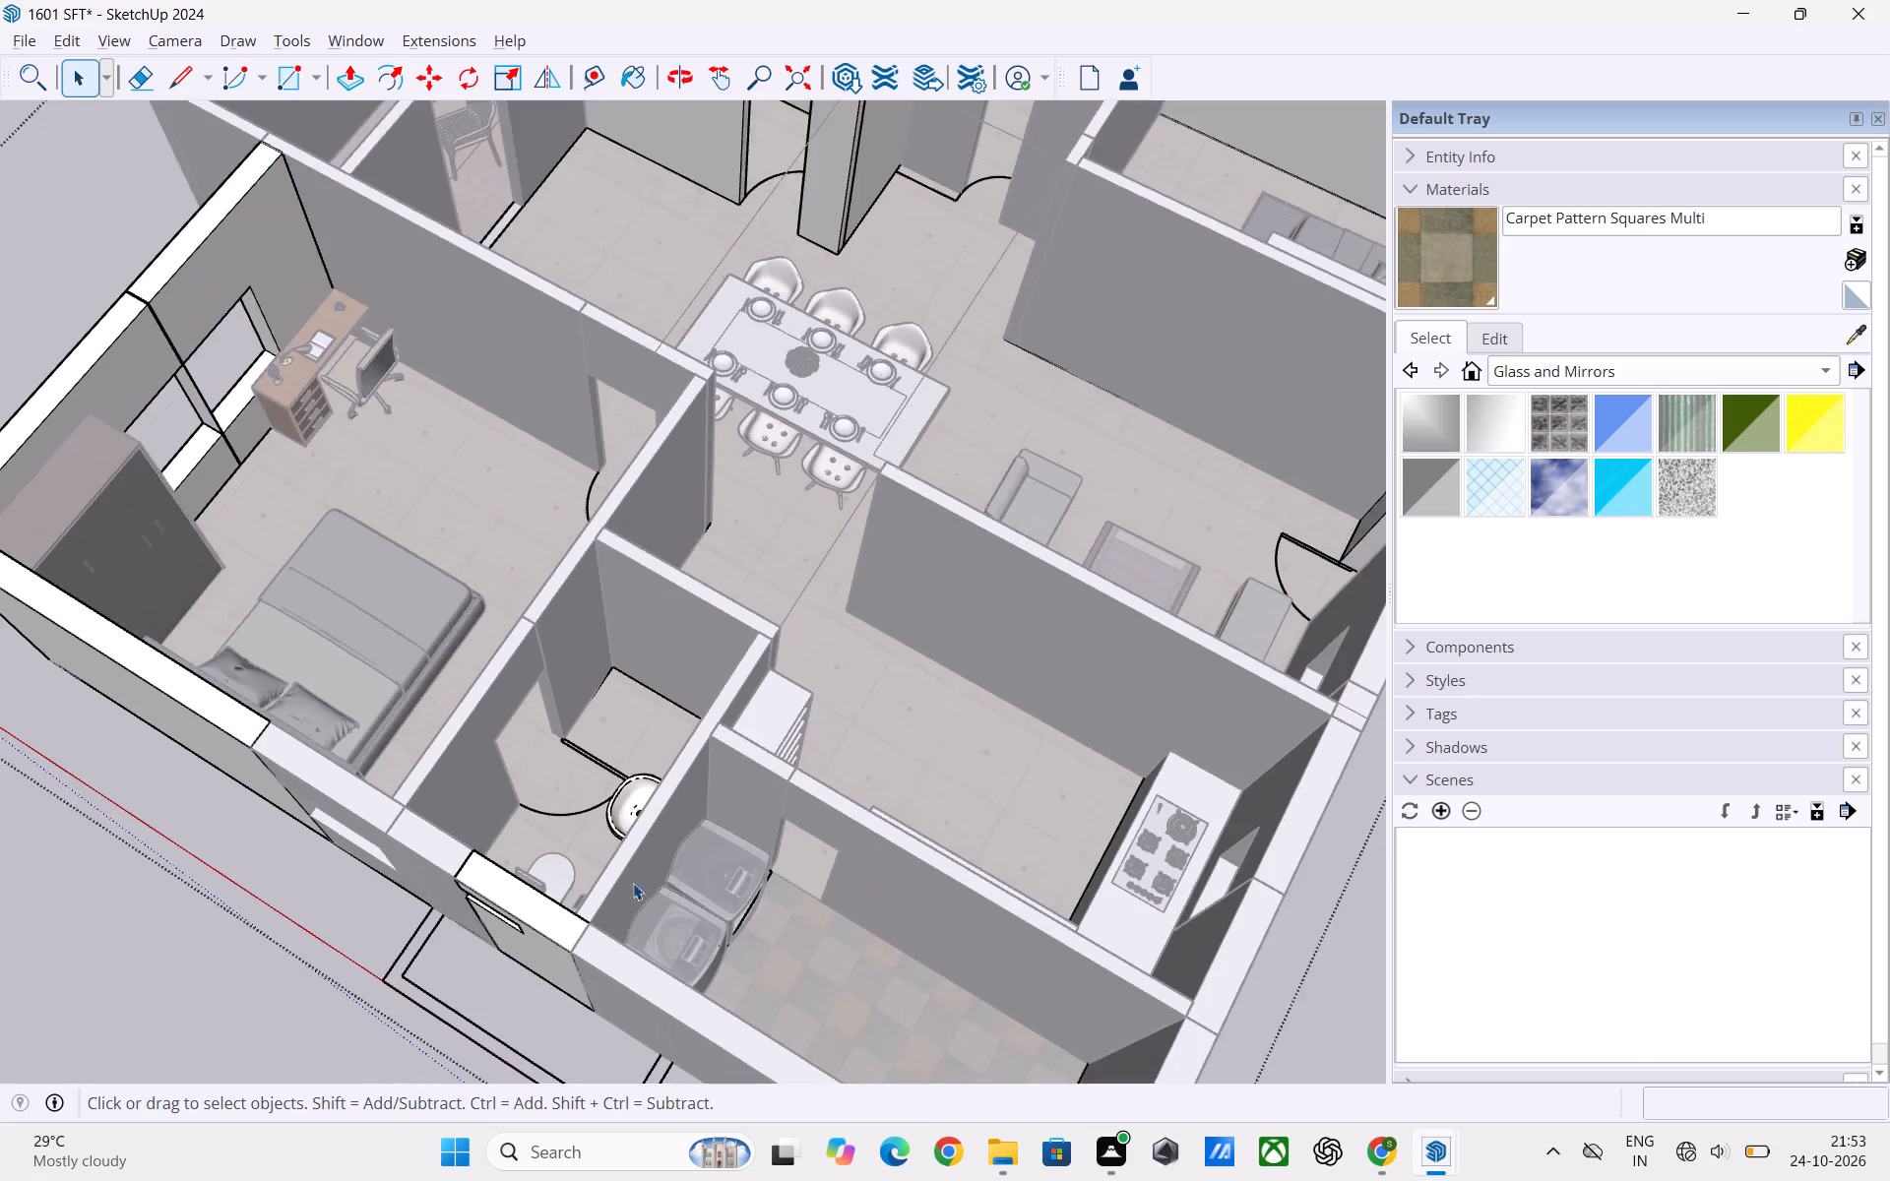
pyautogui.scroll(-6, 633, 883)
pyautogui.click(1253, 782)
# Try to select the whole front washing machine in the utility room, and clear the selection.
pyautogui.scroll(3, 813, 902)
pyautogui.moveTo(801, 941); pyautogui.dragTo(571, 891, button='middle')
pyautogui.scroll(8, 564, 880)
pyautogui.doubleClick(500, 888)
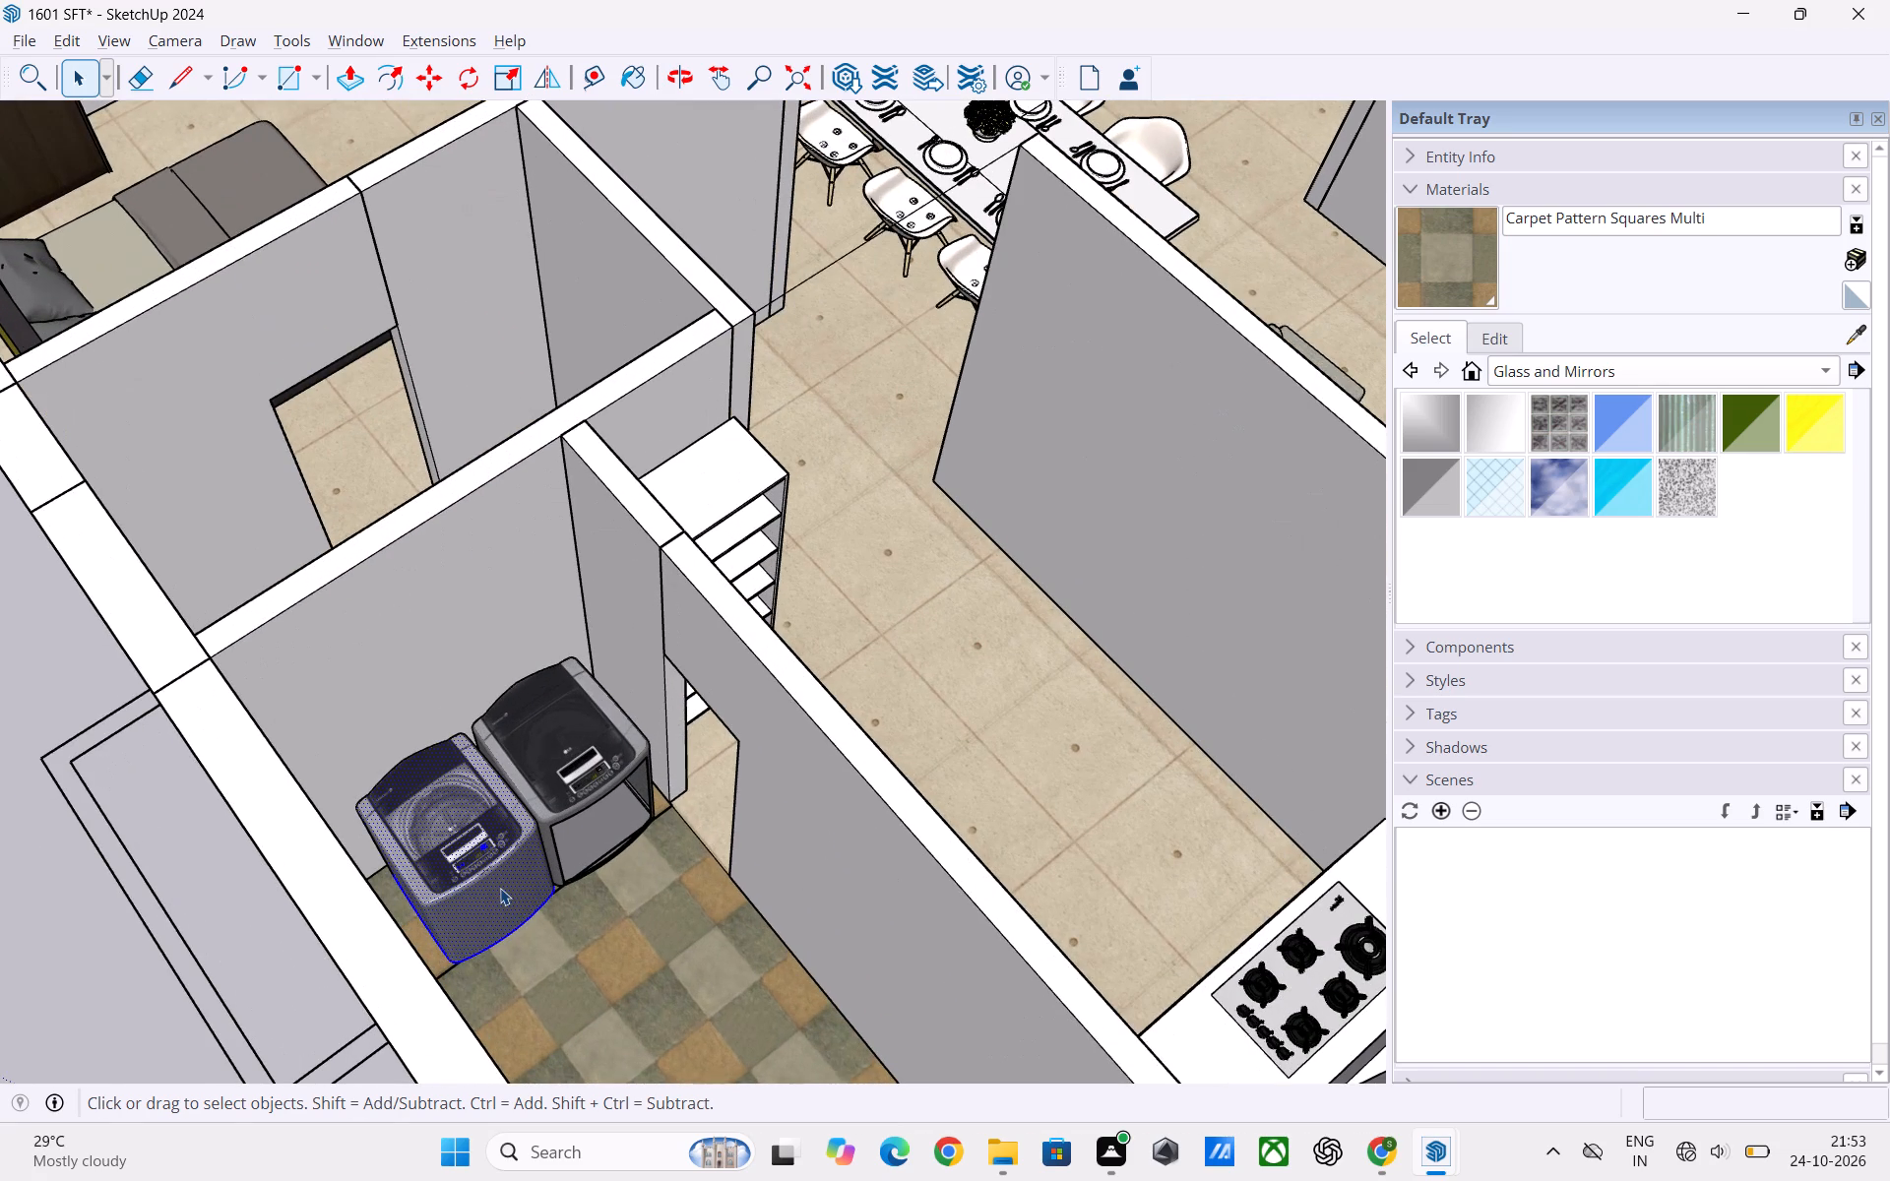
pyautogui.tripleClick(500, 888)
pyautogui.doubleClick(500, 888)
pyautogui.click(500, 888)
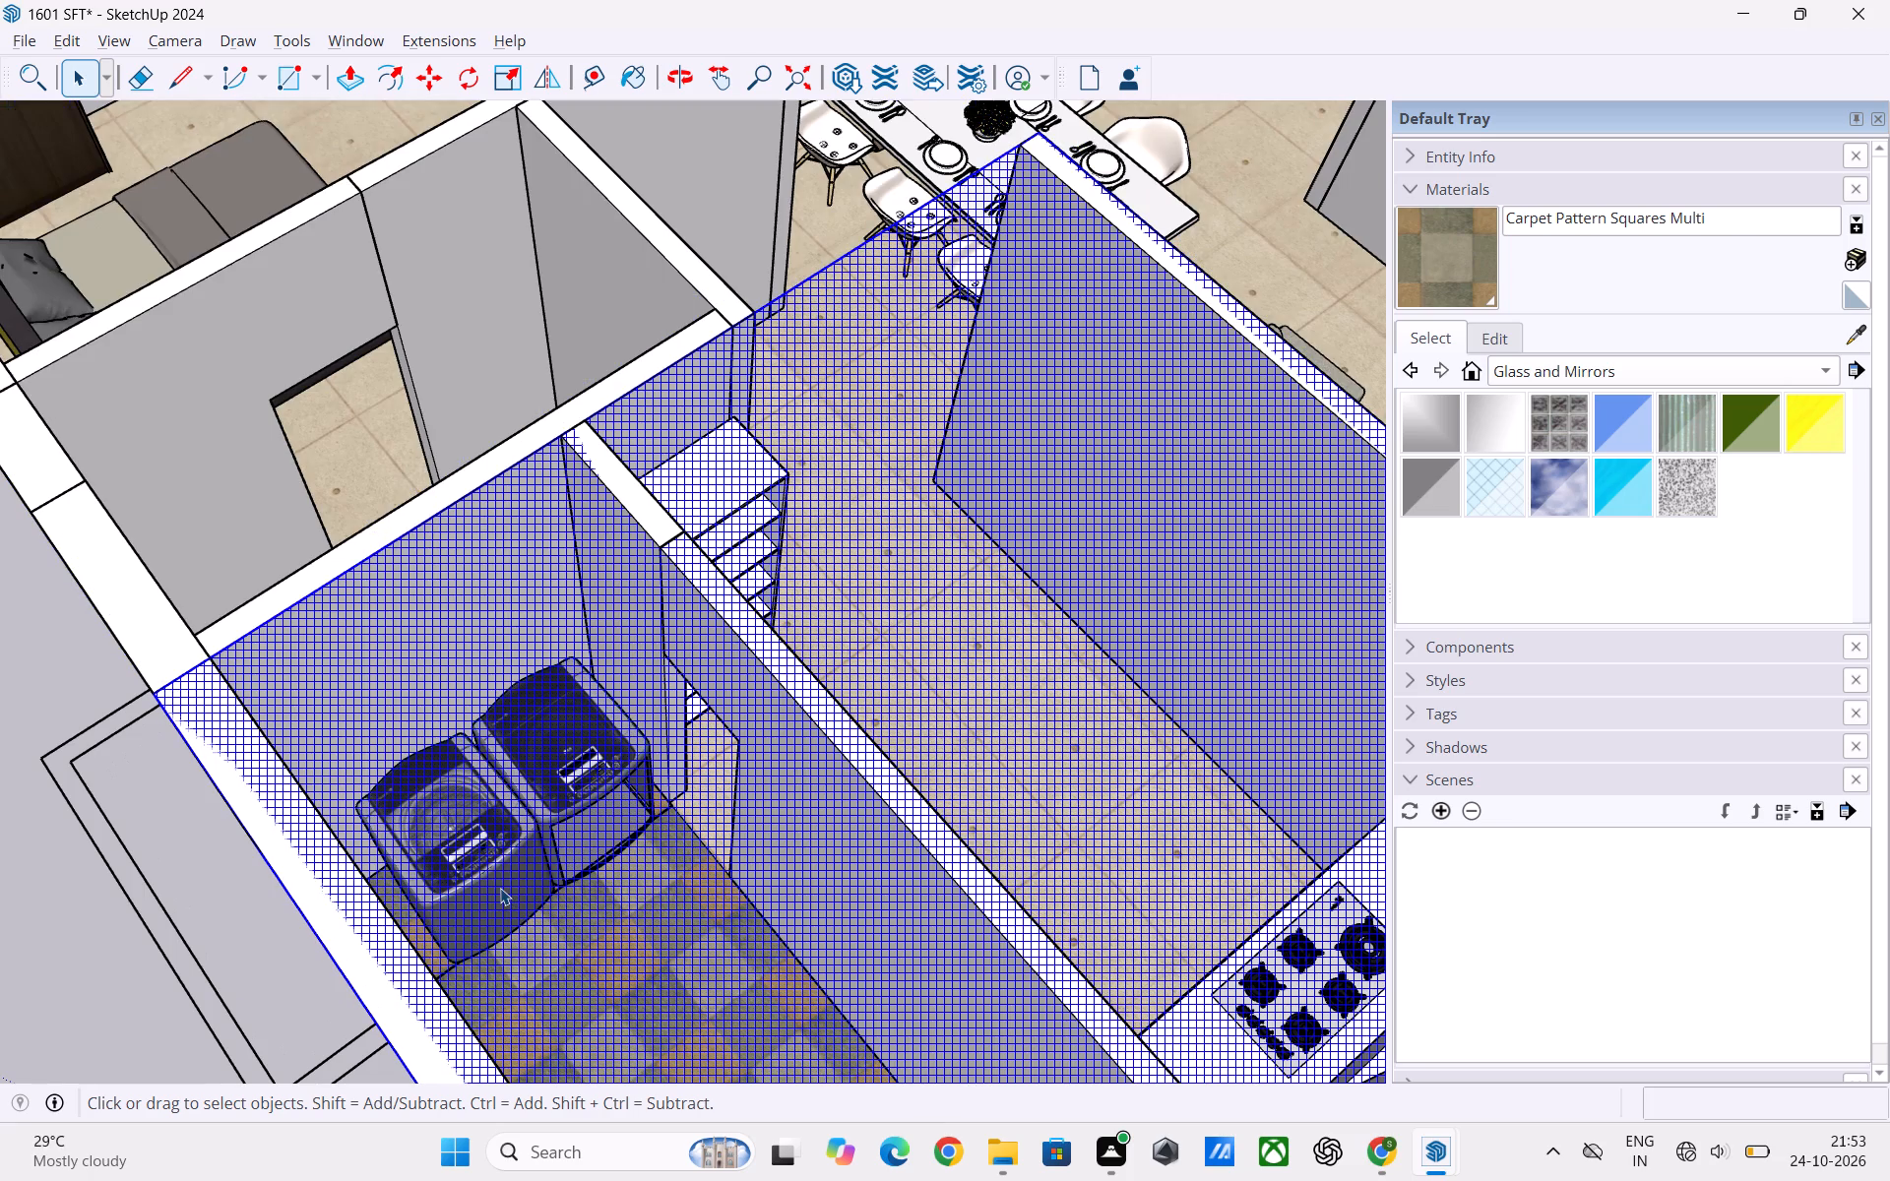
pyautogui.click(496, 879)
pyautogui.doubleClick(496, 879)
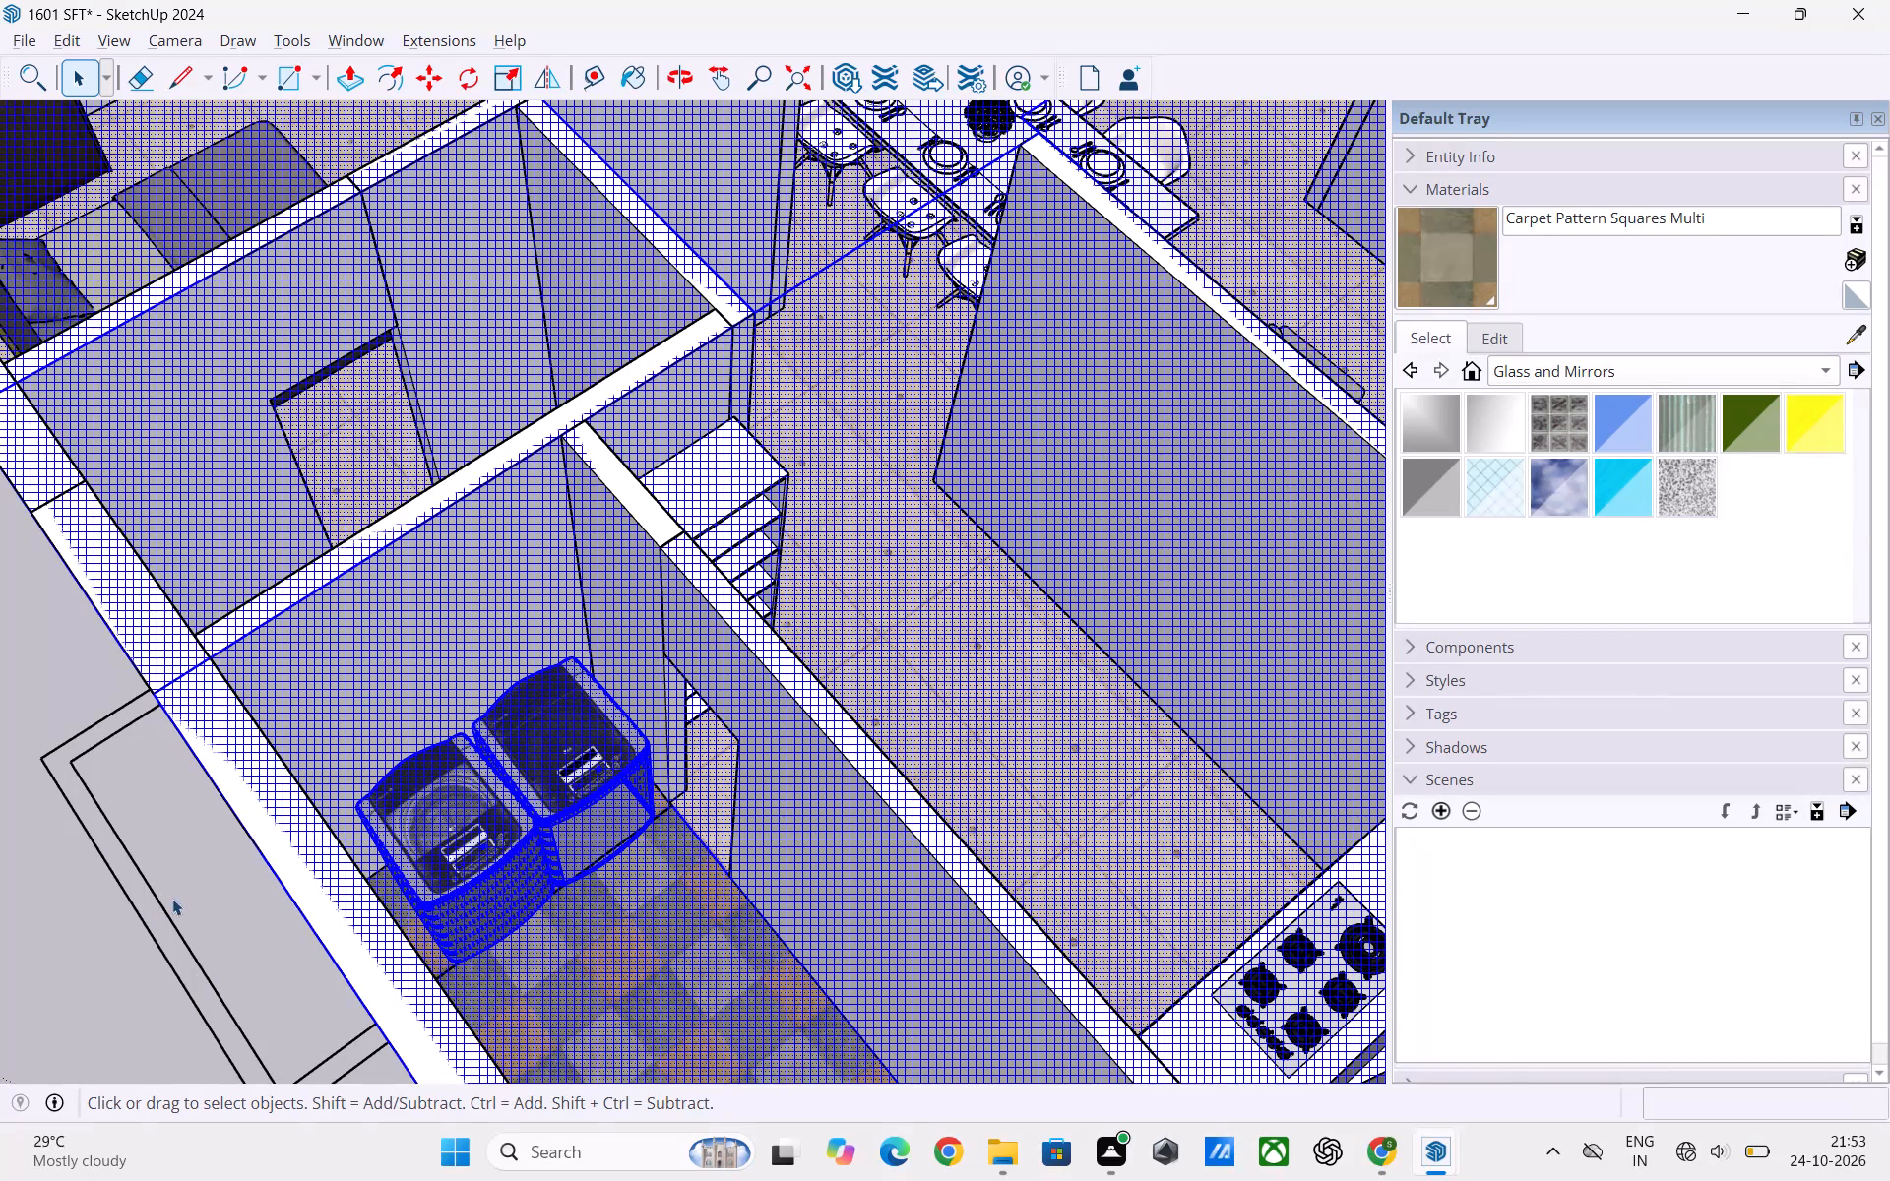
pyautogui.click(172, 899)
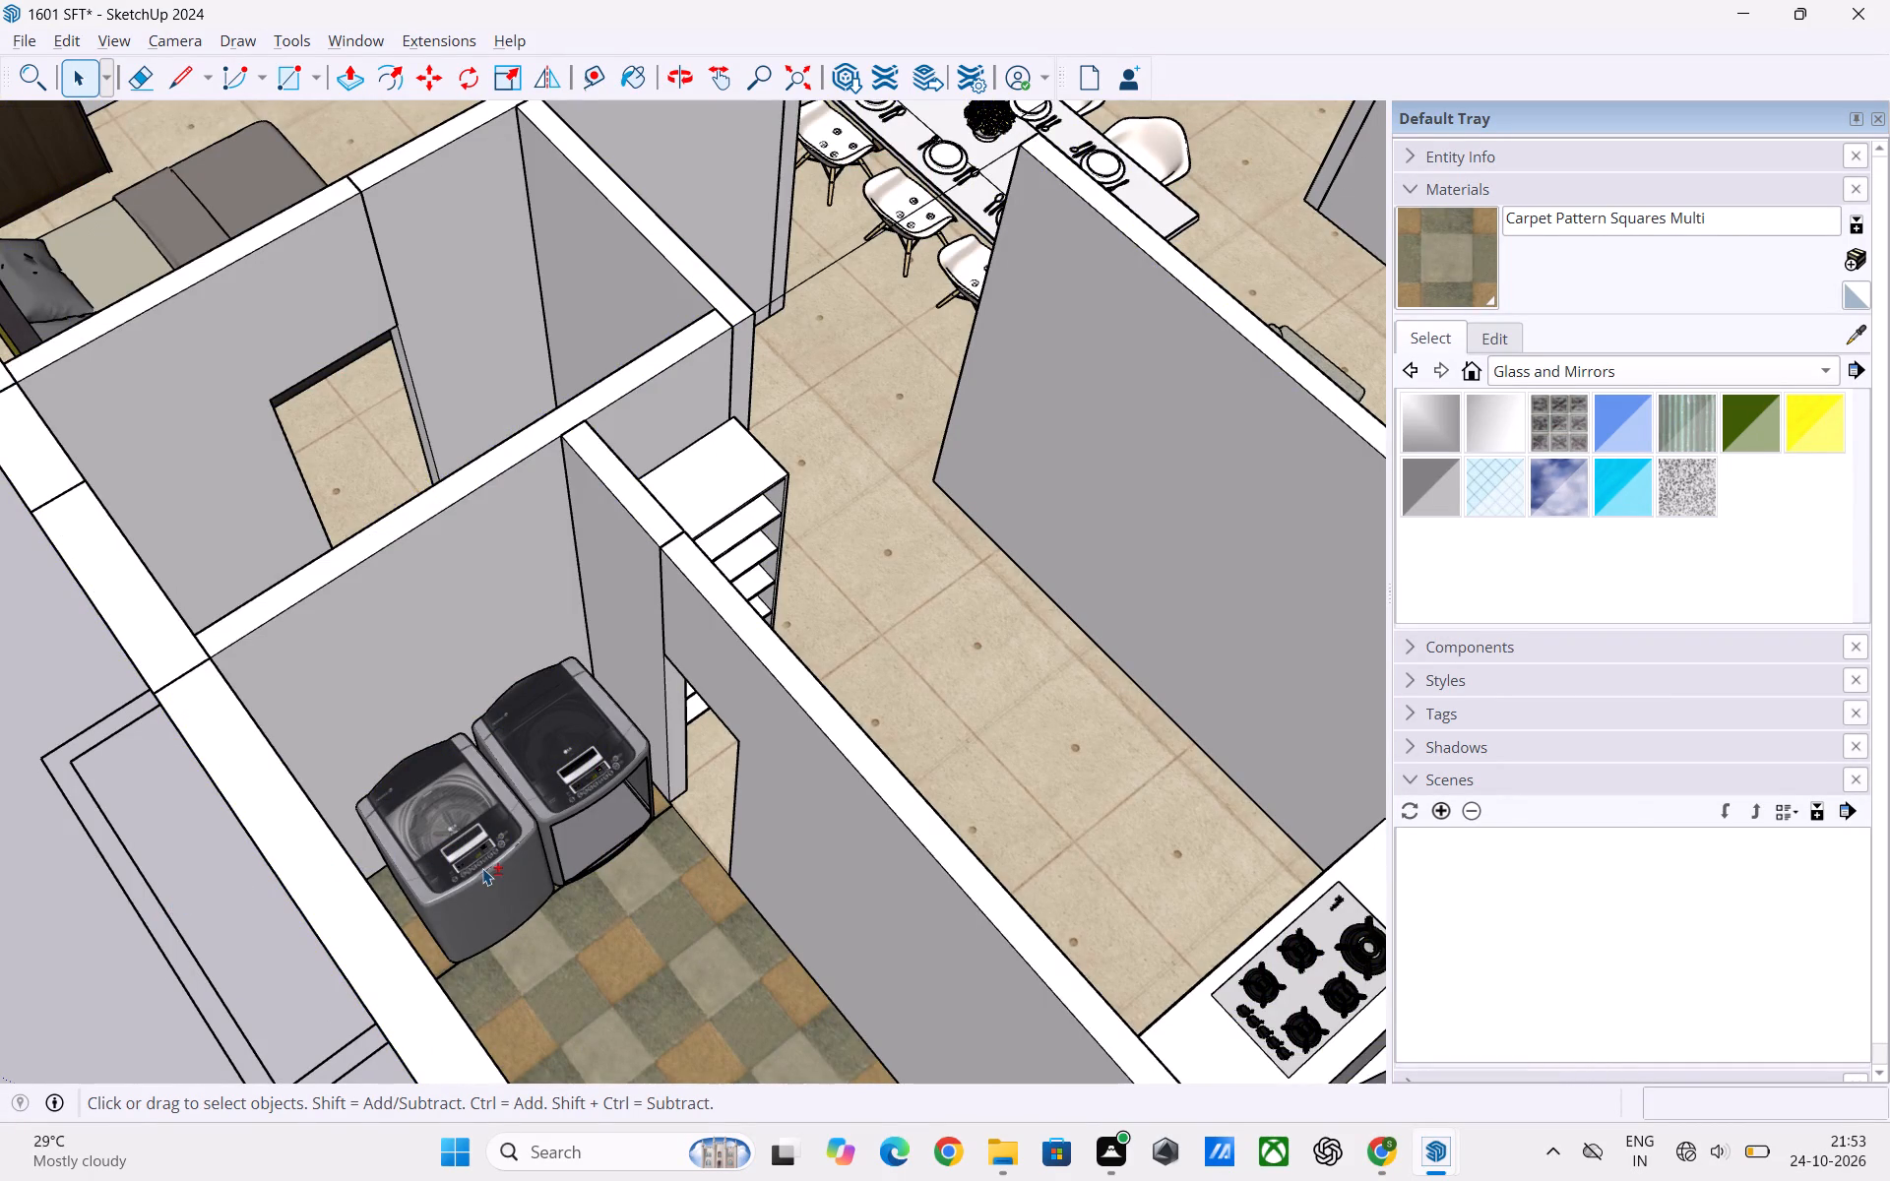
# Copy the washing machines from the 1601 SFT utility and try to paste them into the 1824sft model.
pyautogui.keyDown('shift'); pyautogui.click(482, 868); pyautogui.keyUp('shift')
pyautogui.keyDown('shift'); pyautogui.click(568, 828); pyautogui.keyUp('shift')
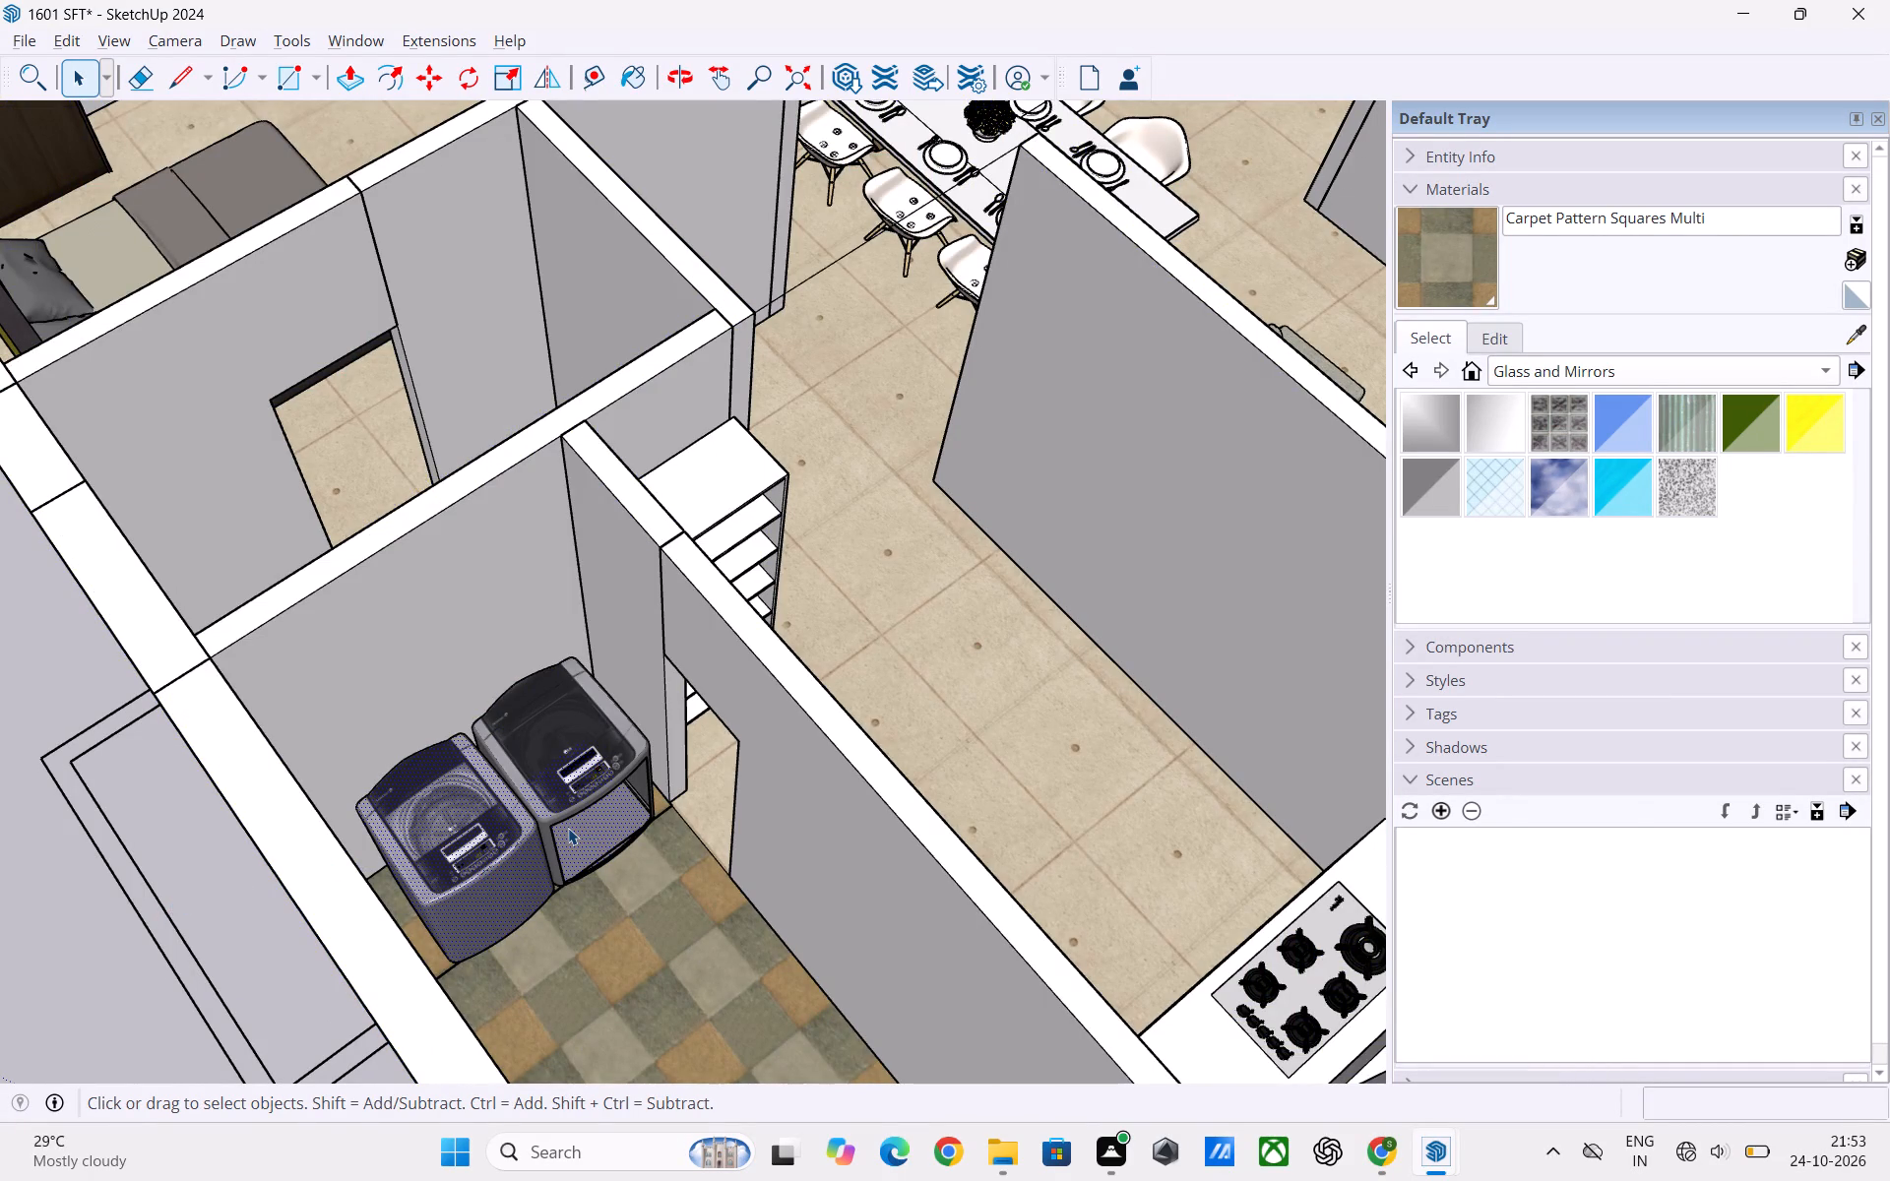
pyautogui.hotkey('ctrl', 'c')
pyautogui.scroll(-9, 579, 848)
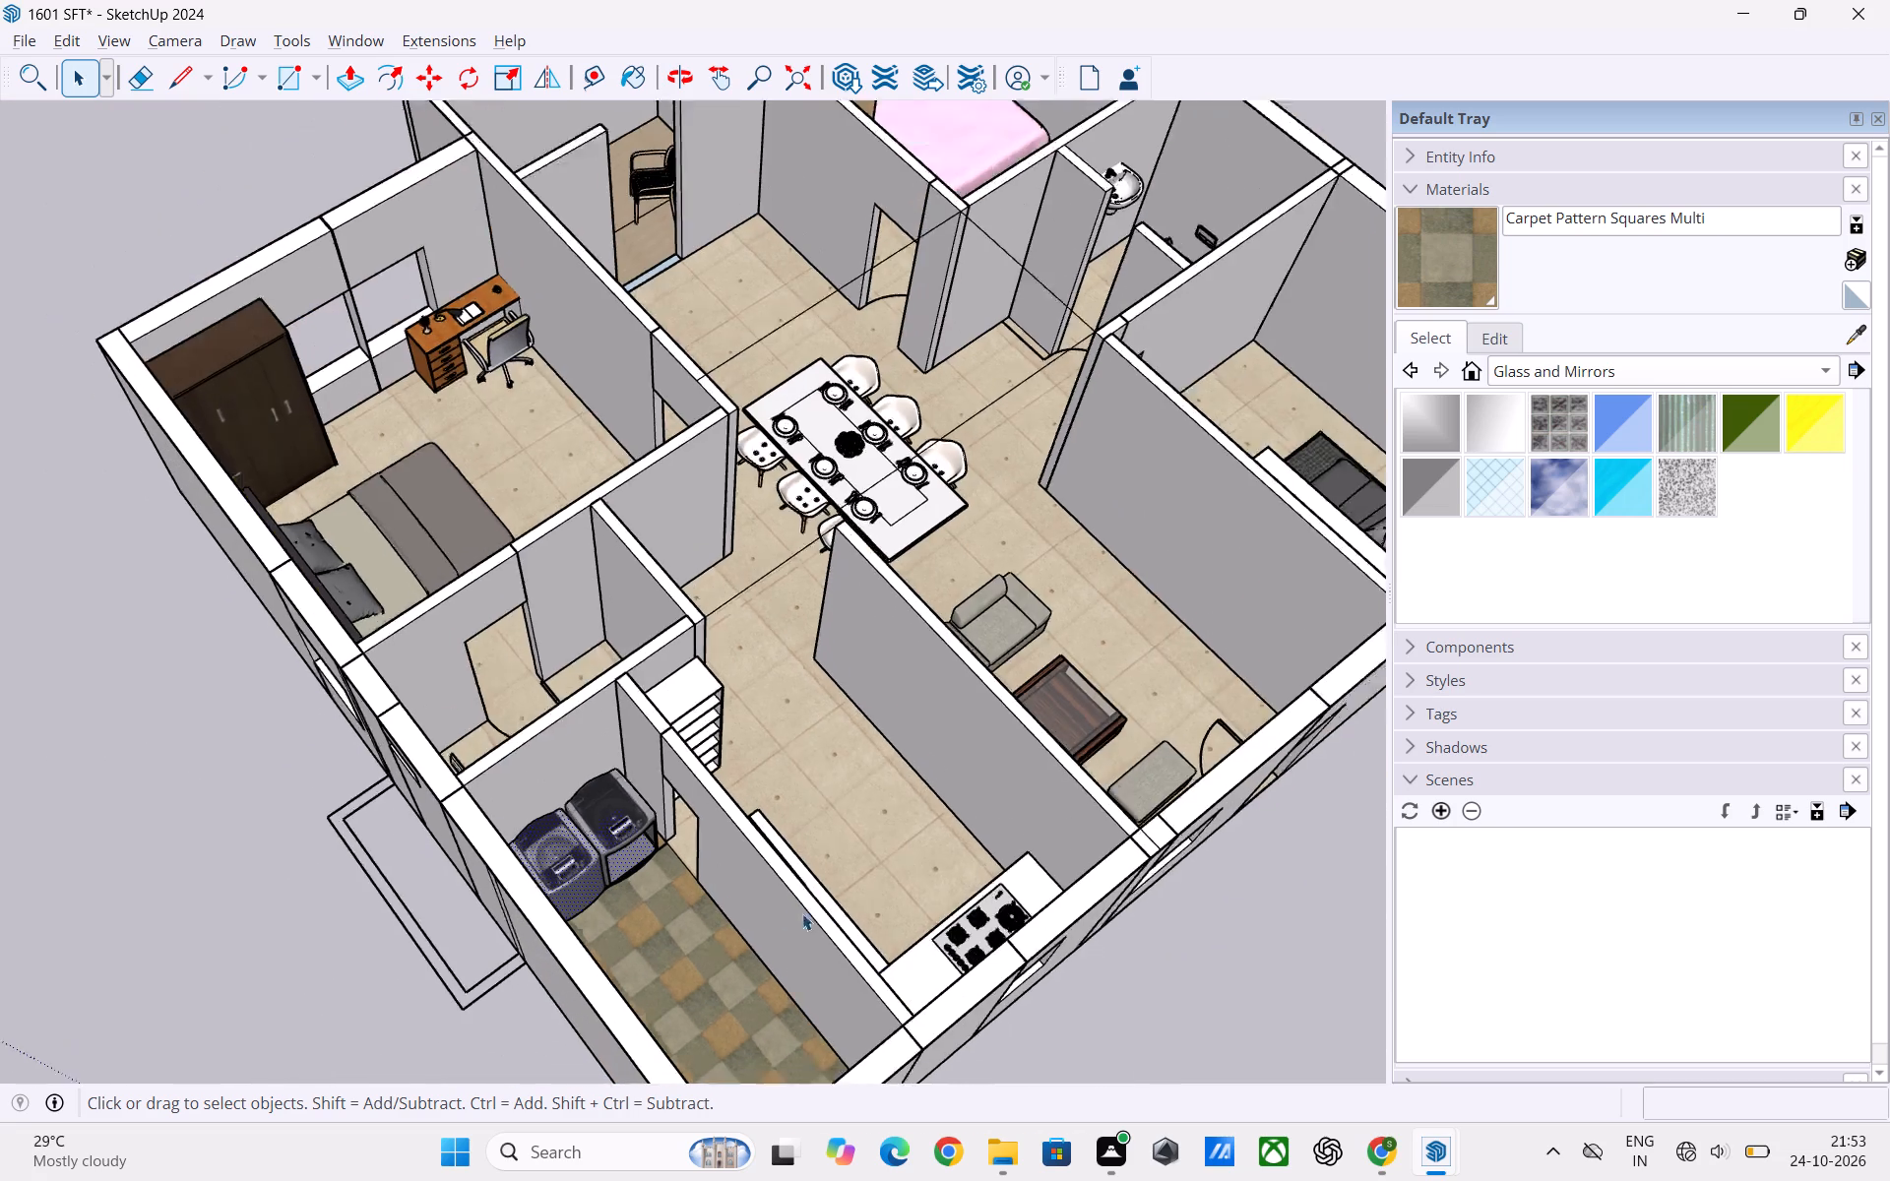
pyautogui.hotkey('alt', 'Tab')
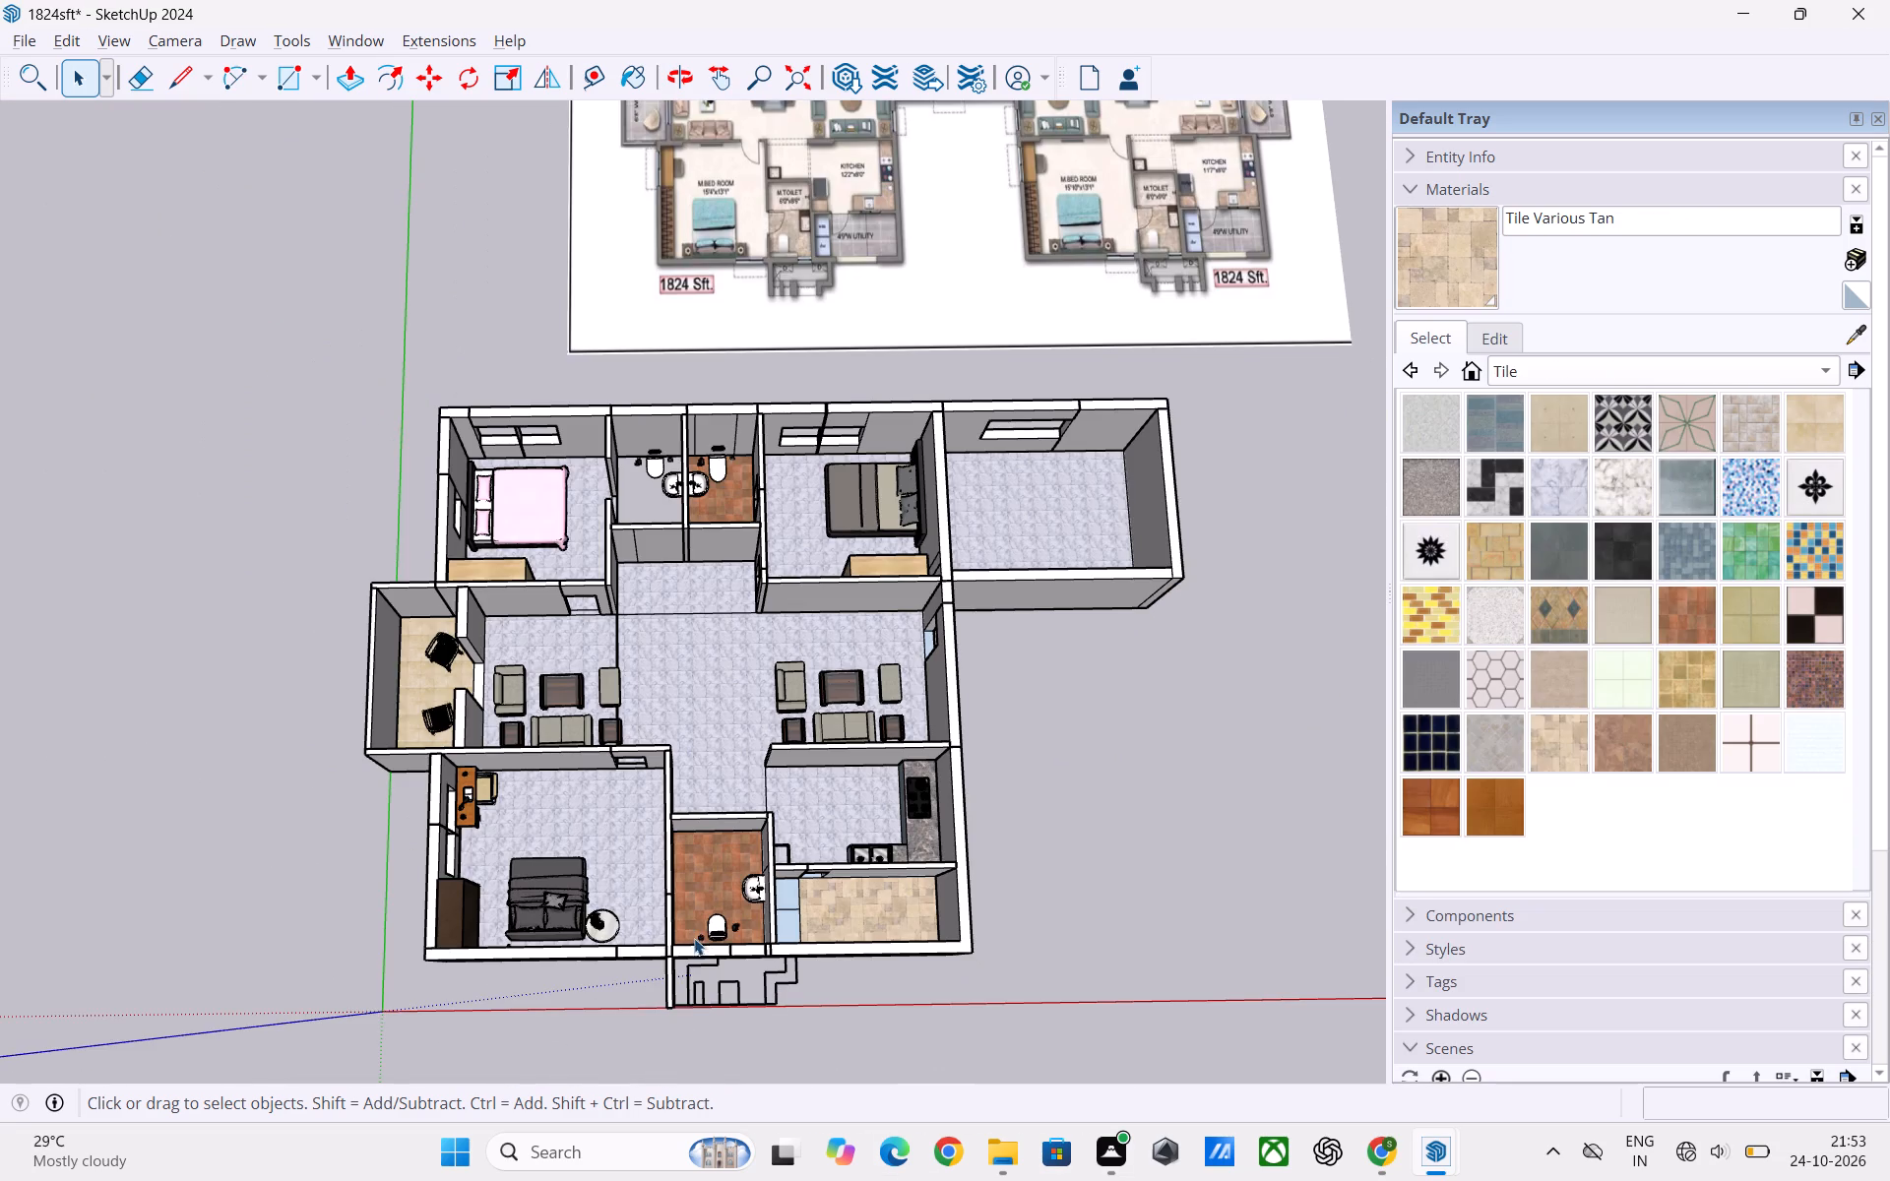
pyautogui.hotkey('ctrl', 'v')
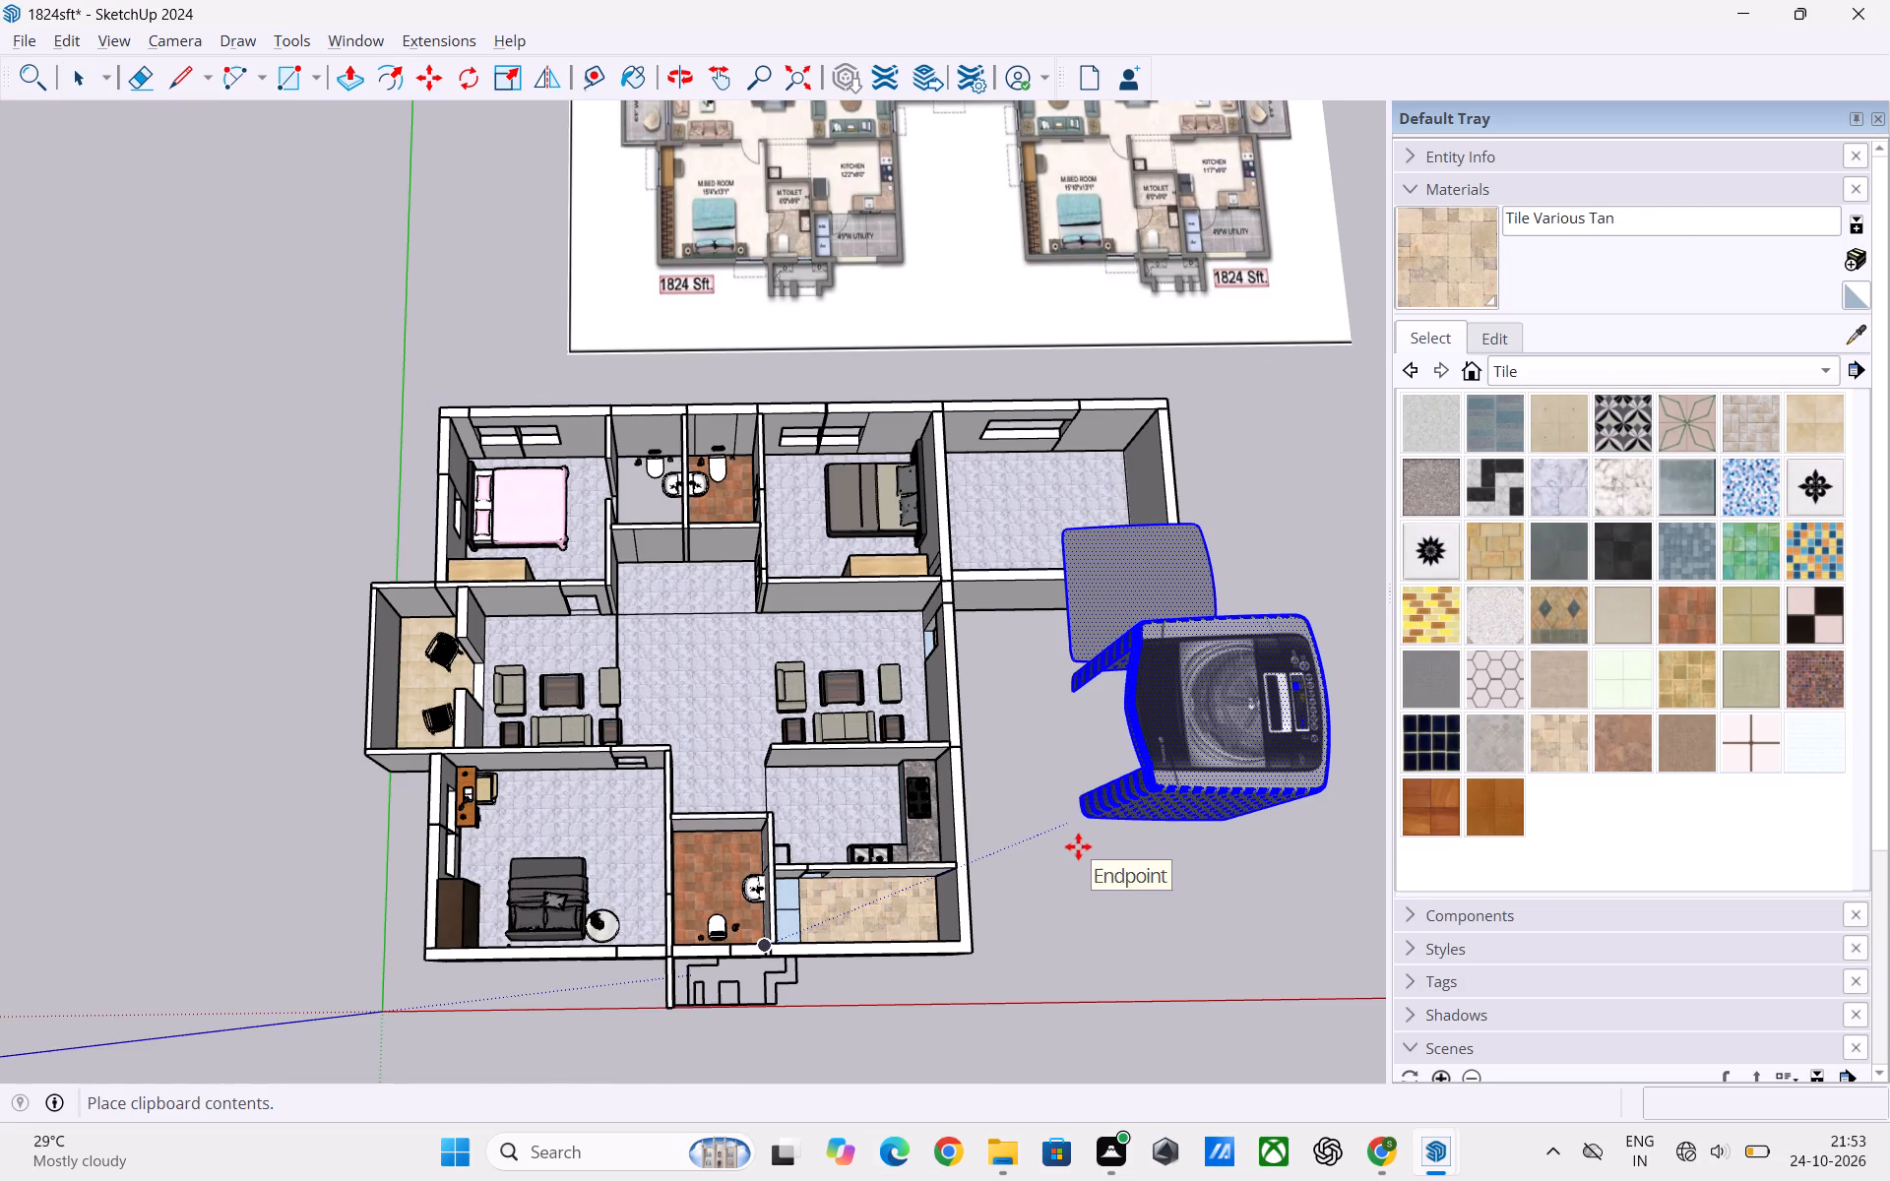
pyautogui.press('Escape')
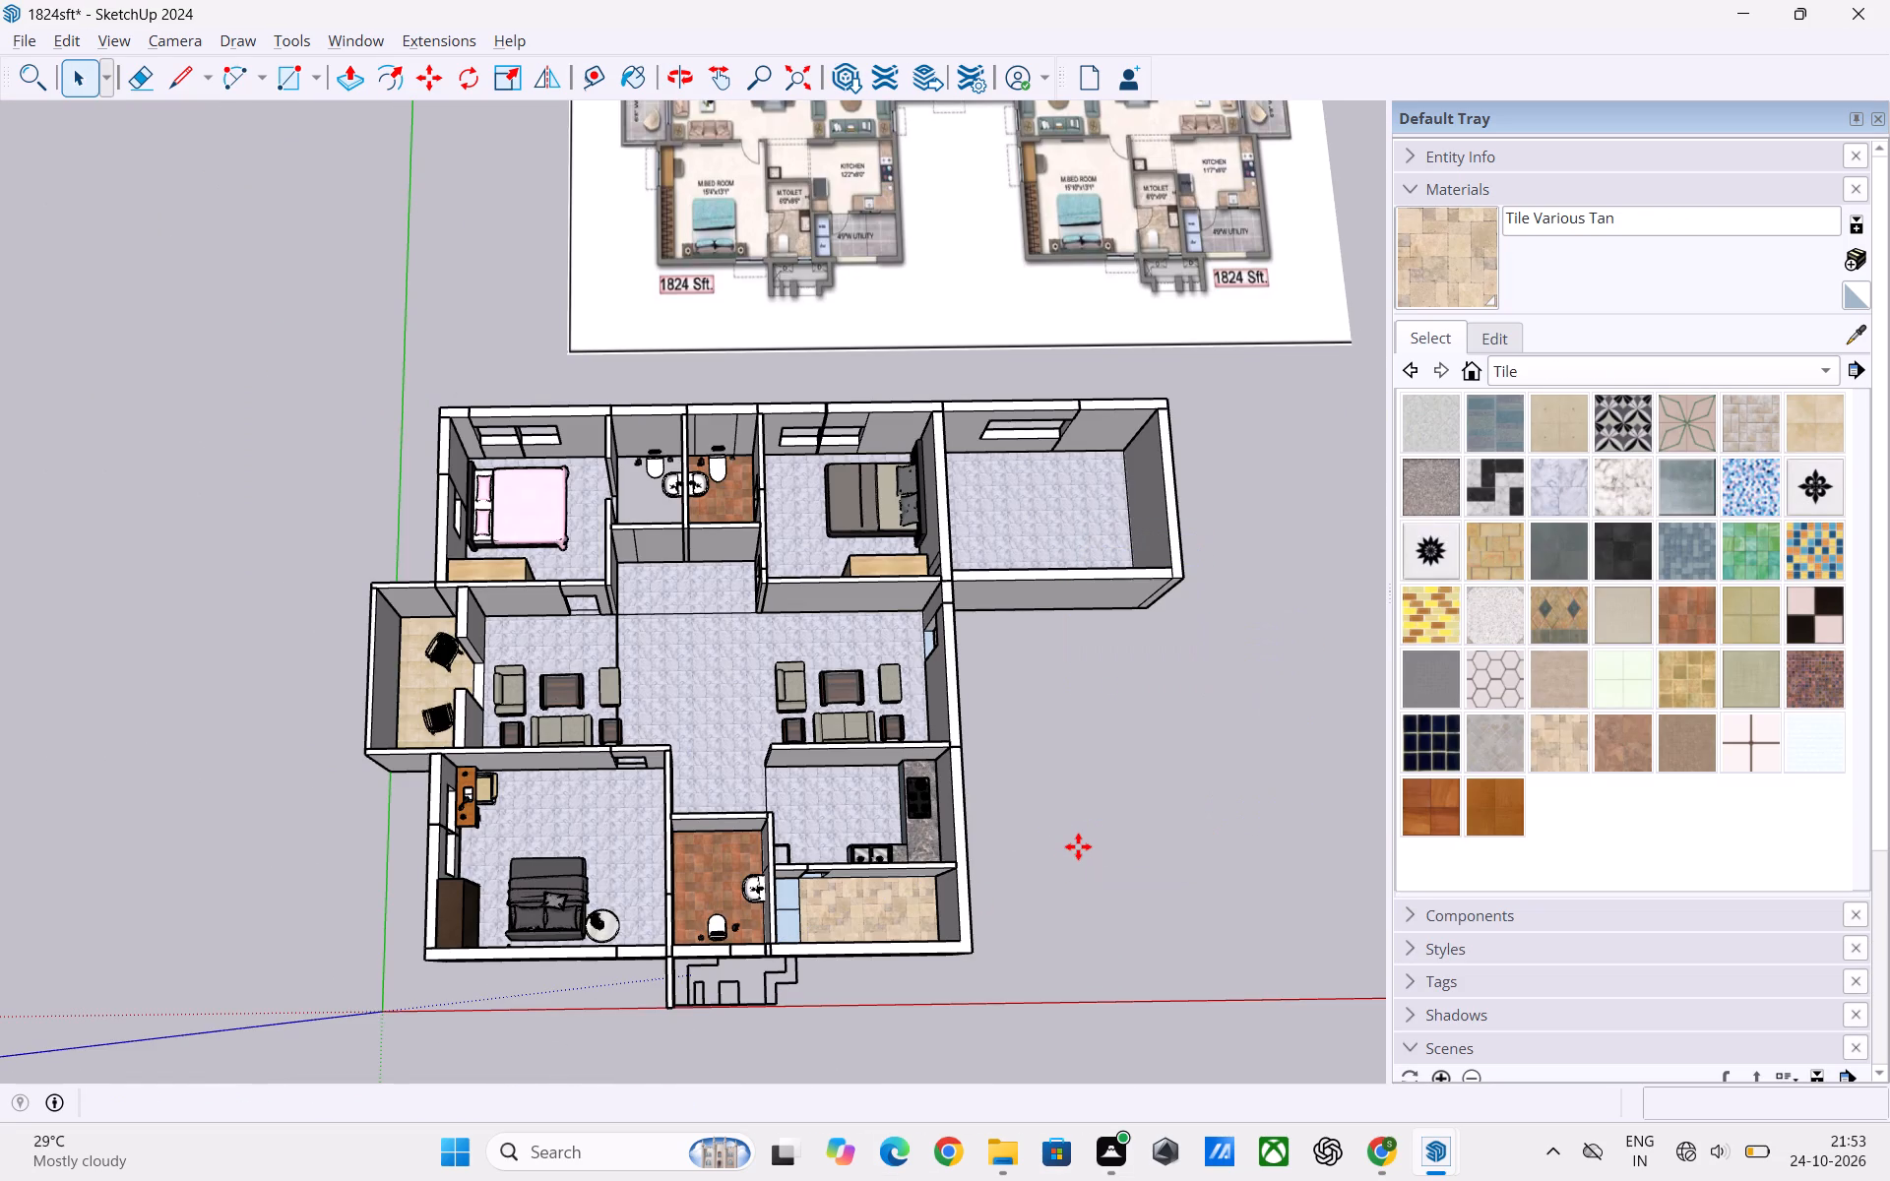
# Switch back to the 1601 SFT model, the source of the washing machines.
pyautogui.hotkey('alt', 'Tab')
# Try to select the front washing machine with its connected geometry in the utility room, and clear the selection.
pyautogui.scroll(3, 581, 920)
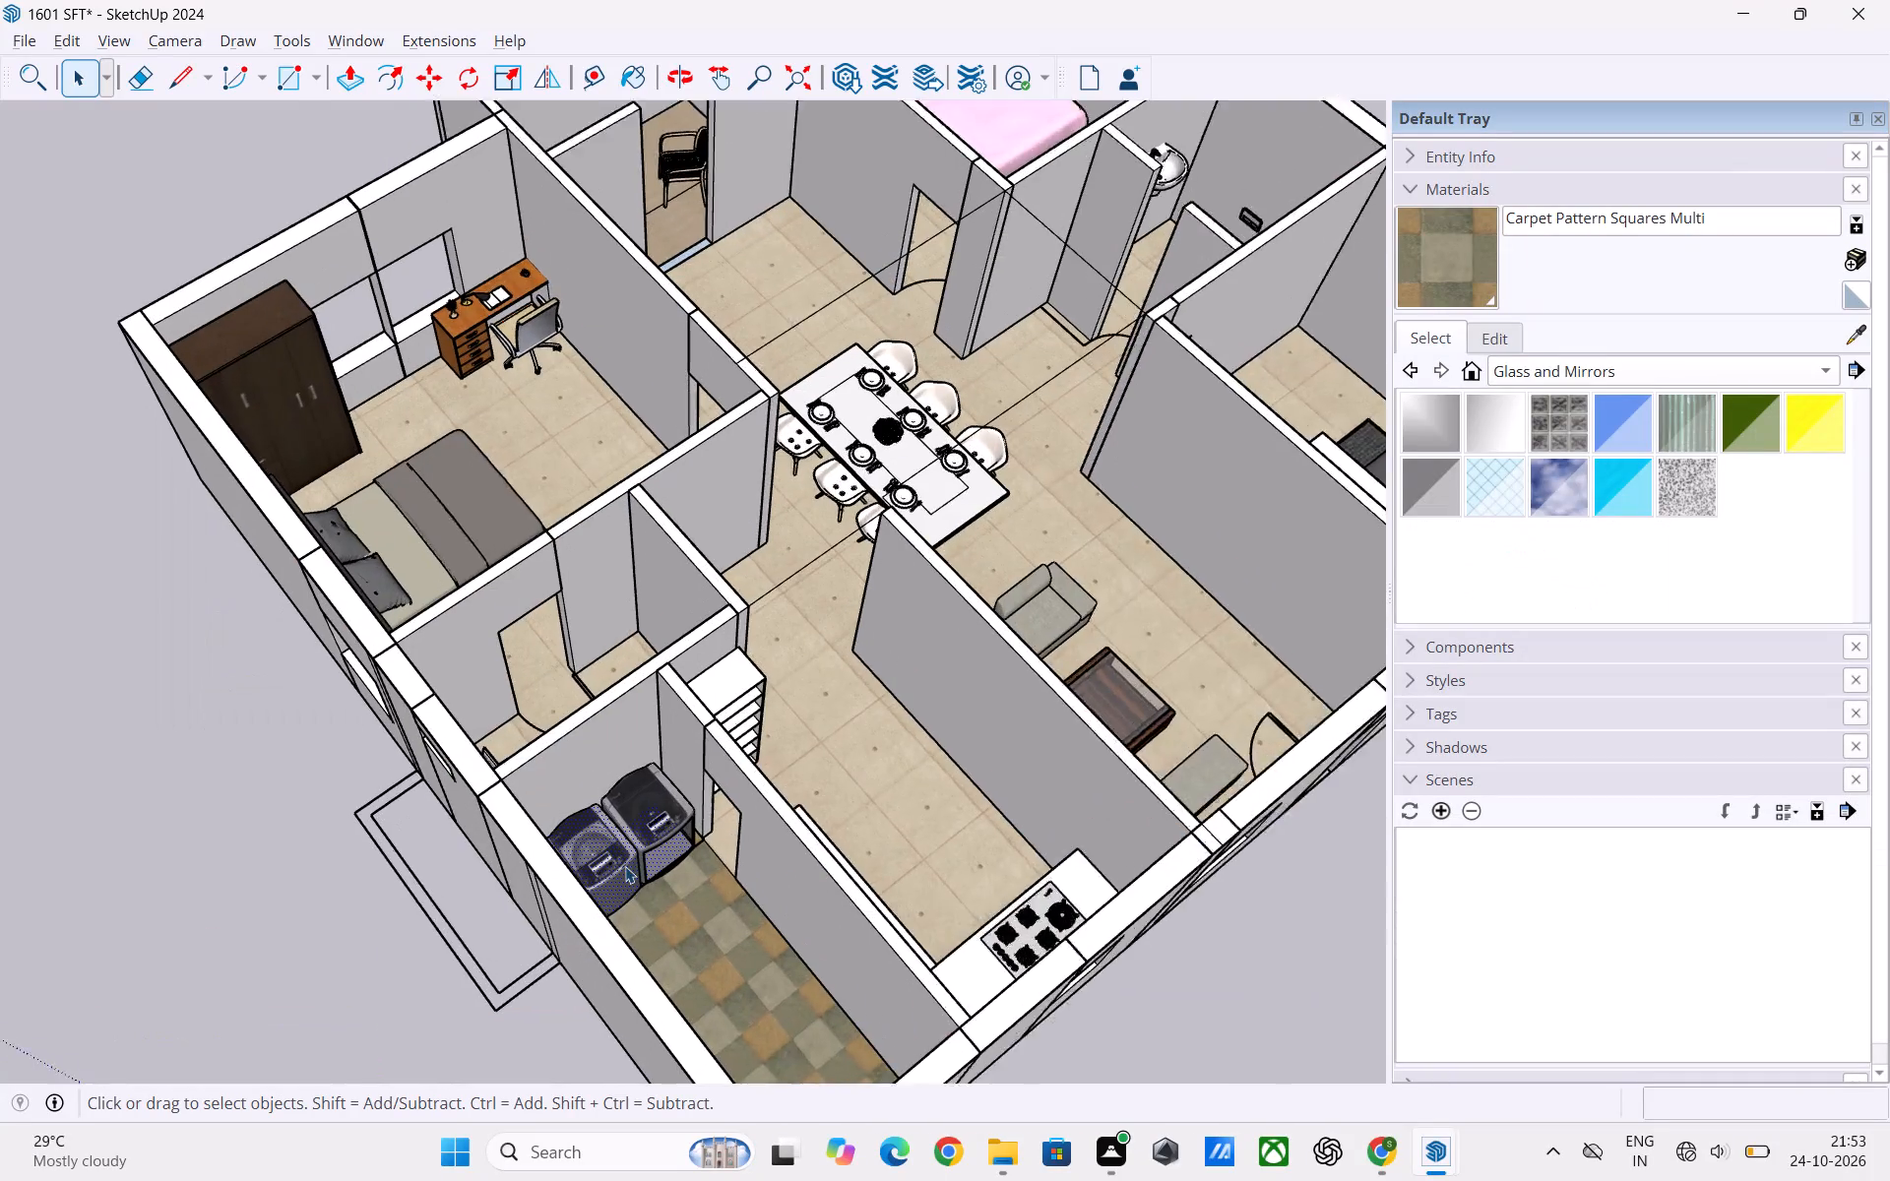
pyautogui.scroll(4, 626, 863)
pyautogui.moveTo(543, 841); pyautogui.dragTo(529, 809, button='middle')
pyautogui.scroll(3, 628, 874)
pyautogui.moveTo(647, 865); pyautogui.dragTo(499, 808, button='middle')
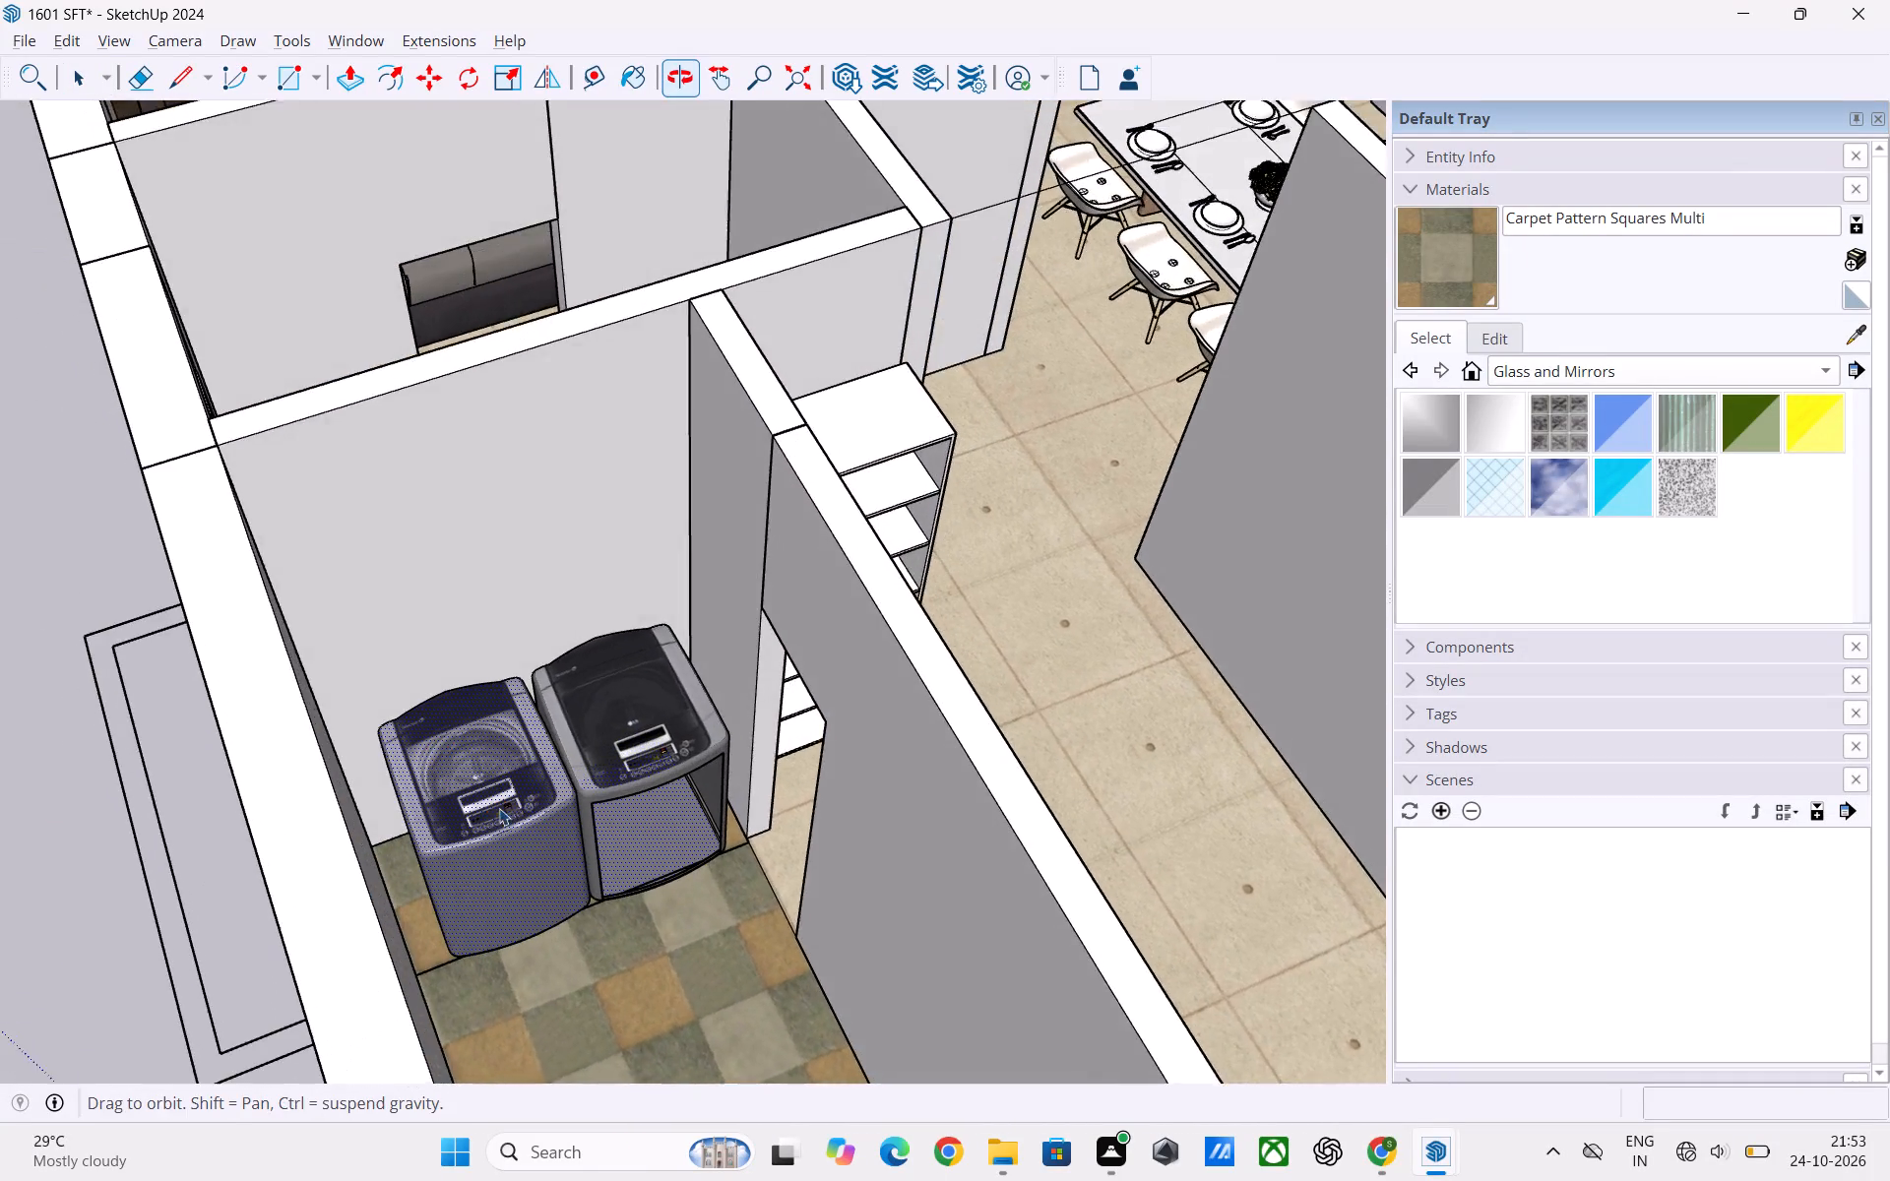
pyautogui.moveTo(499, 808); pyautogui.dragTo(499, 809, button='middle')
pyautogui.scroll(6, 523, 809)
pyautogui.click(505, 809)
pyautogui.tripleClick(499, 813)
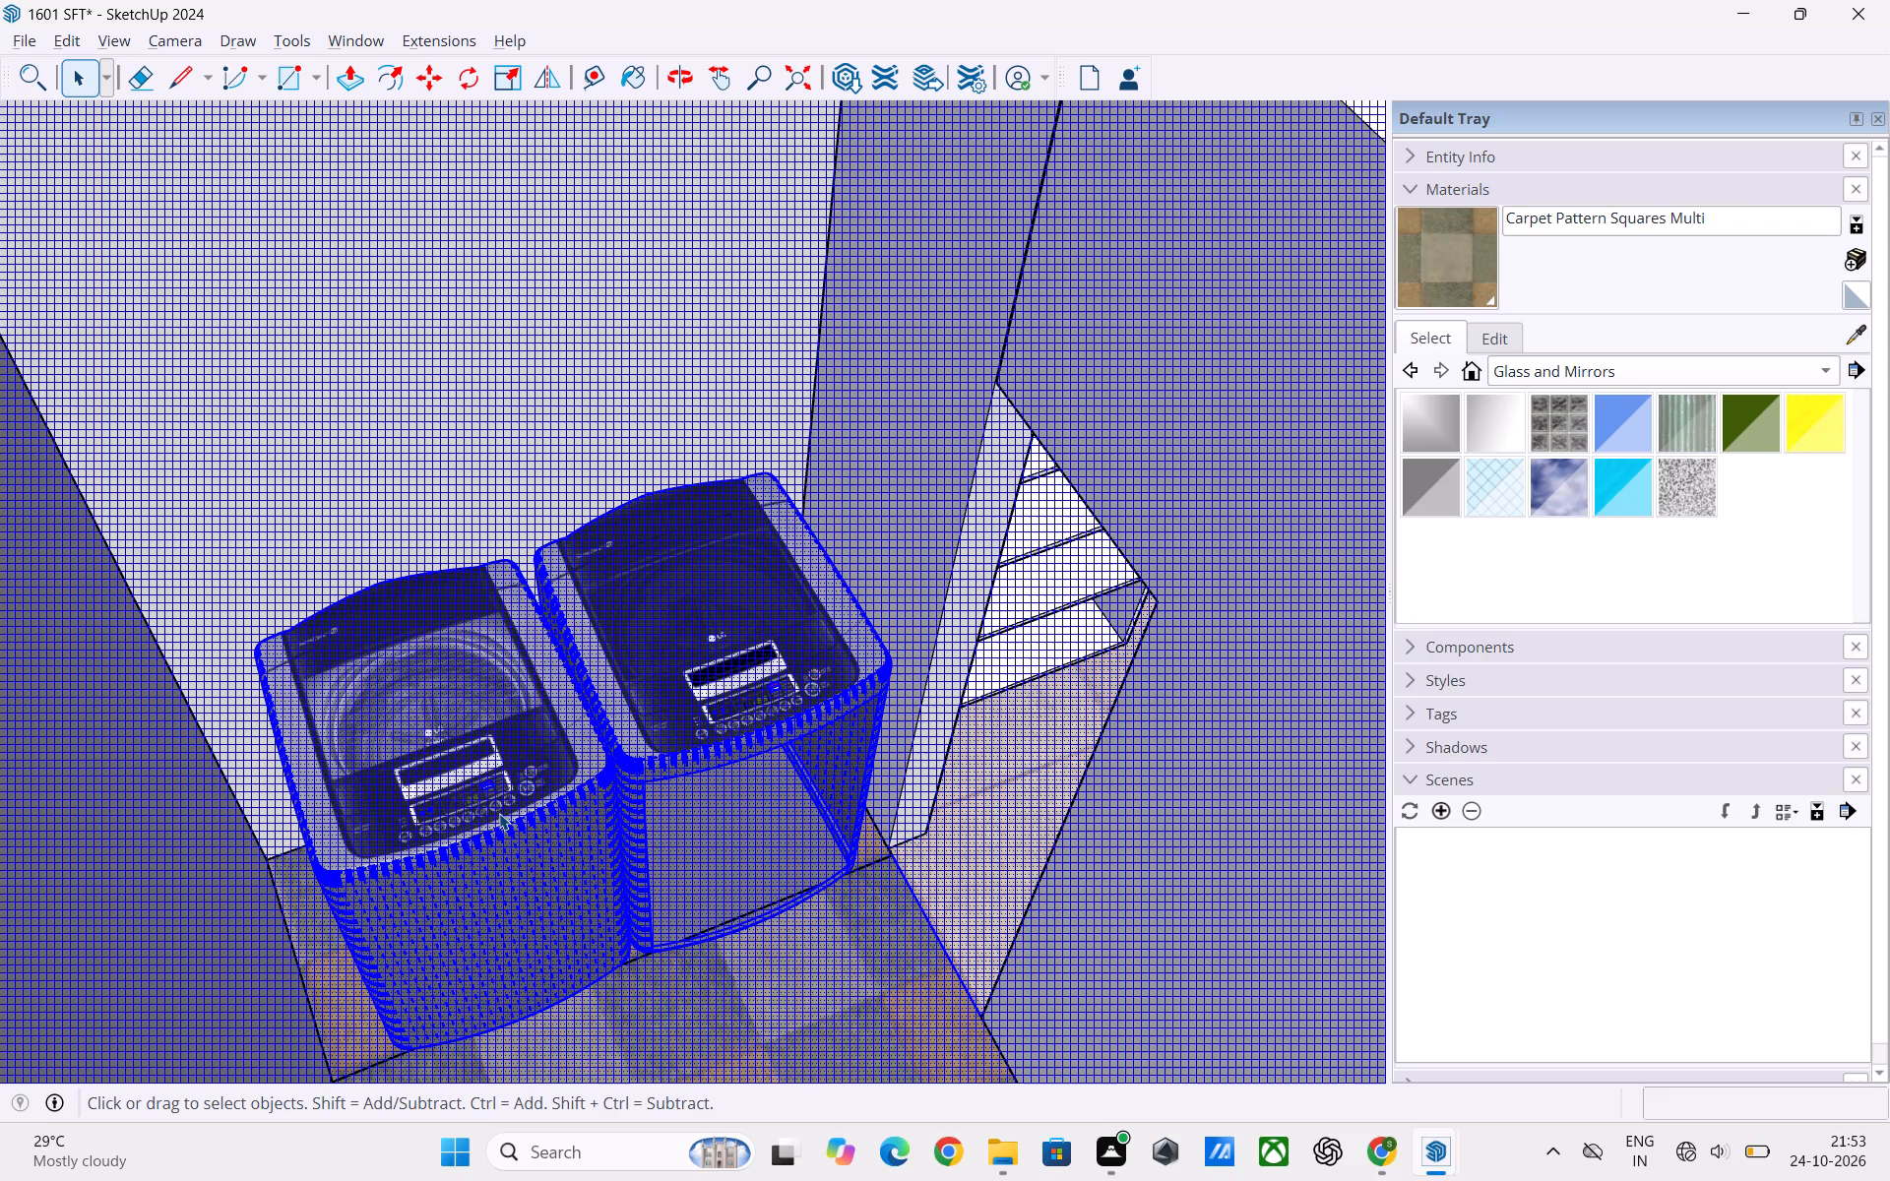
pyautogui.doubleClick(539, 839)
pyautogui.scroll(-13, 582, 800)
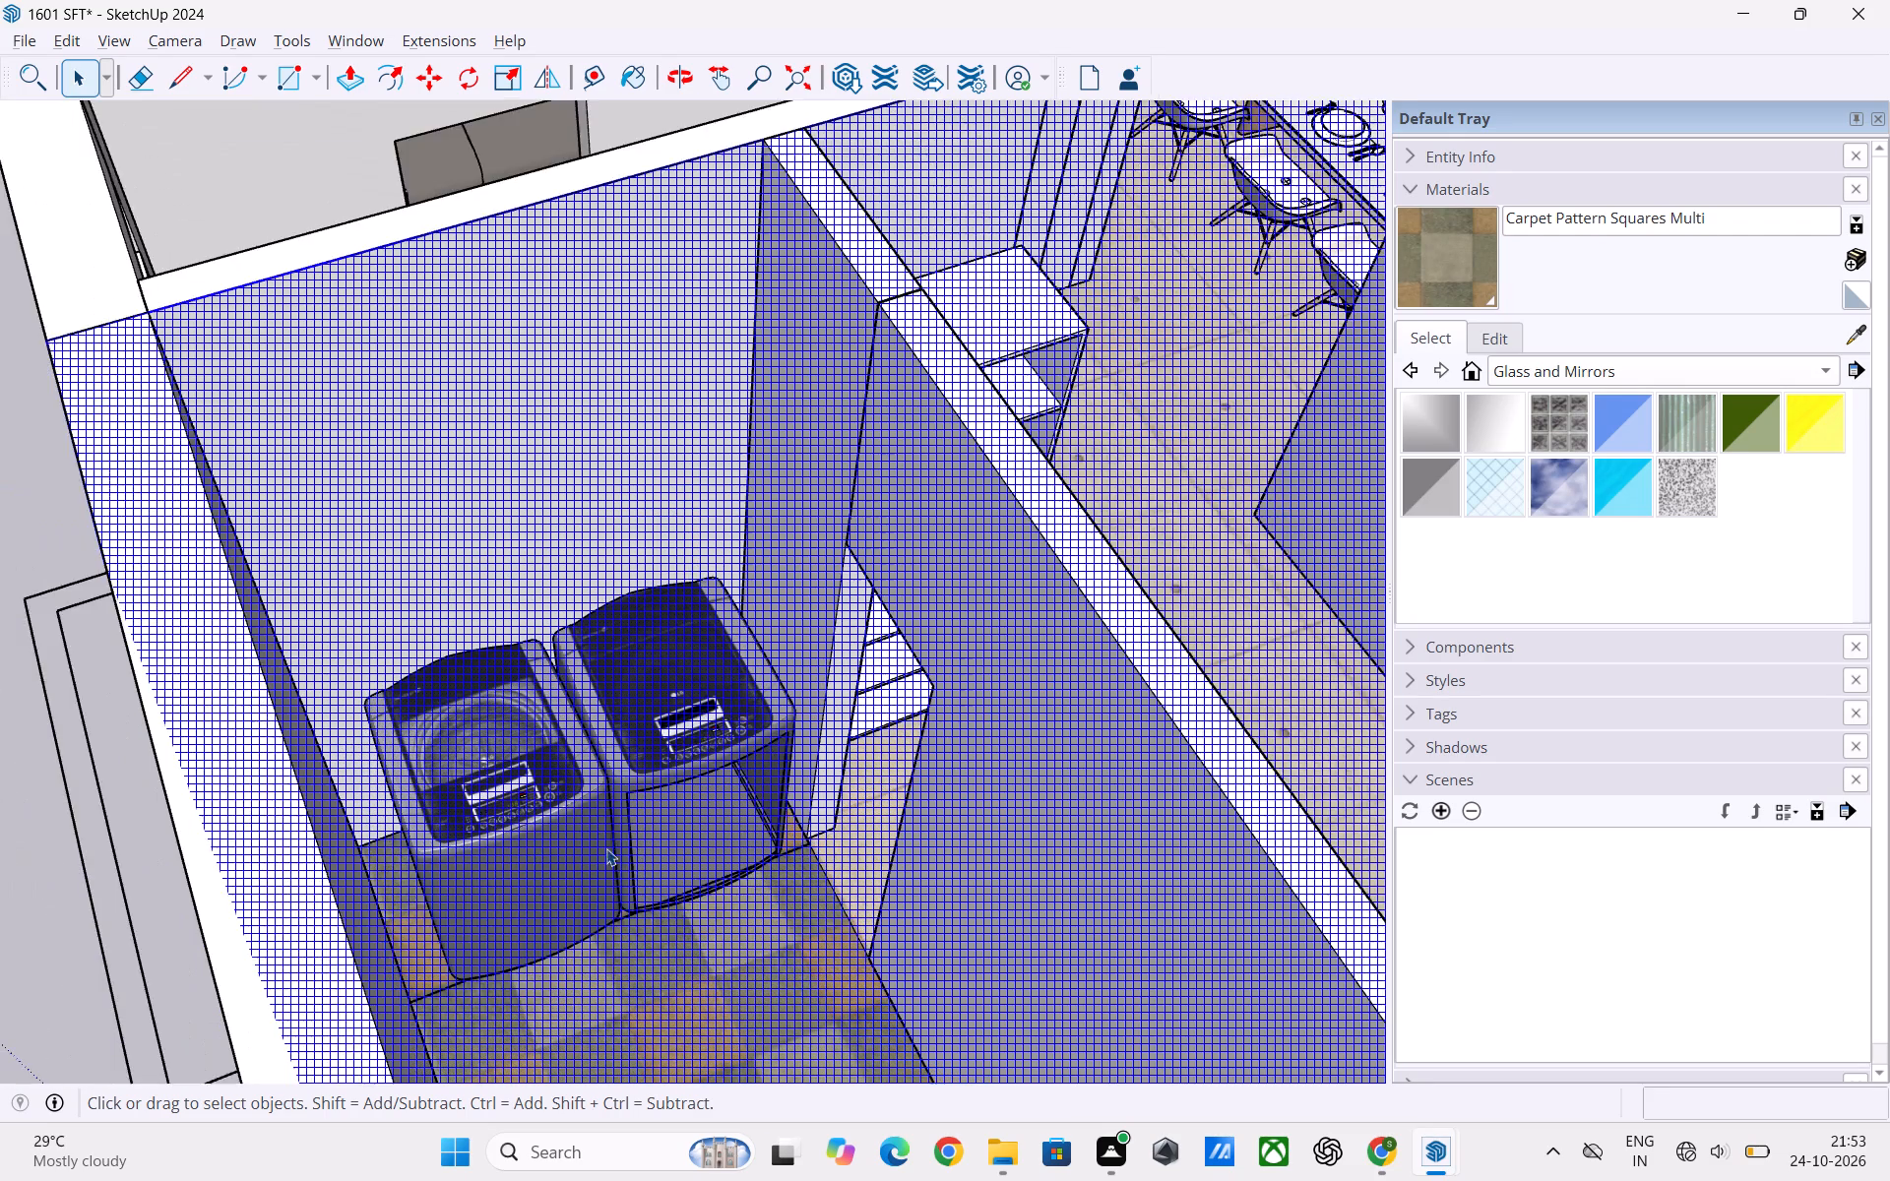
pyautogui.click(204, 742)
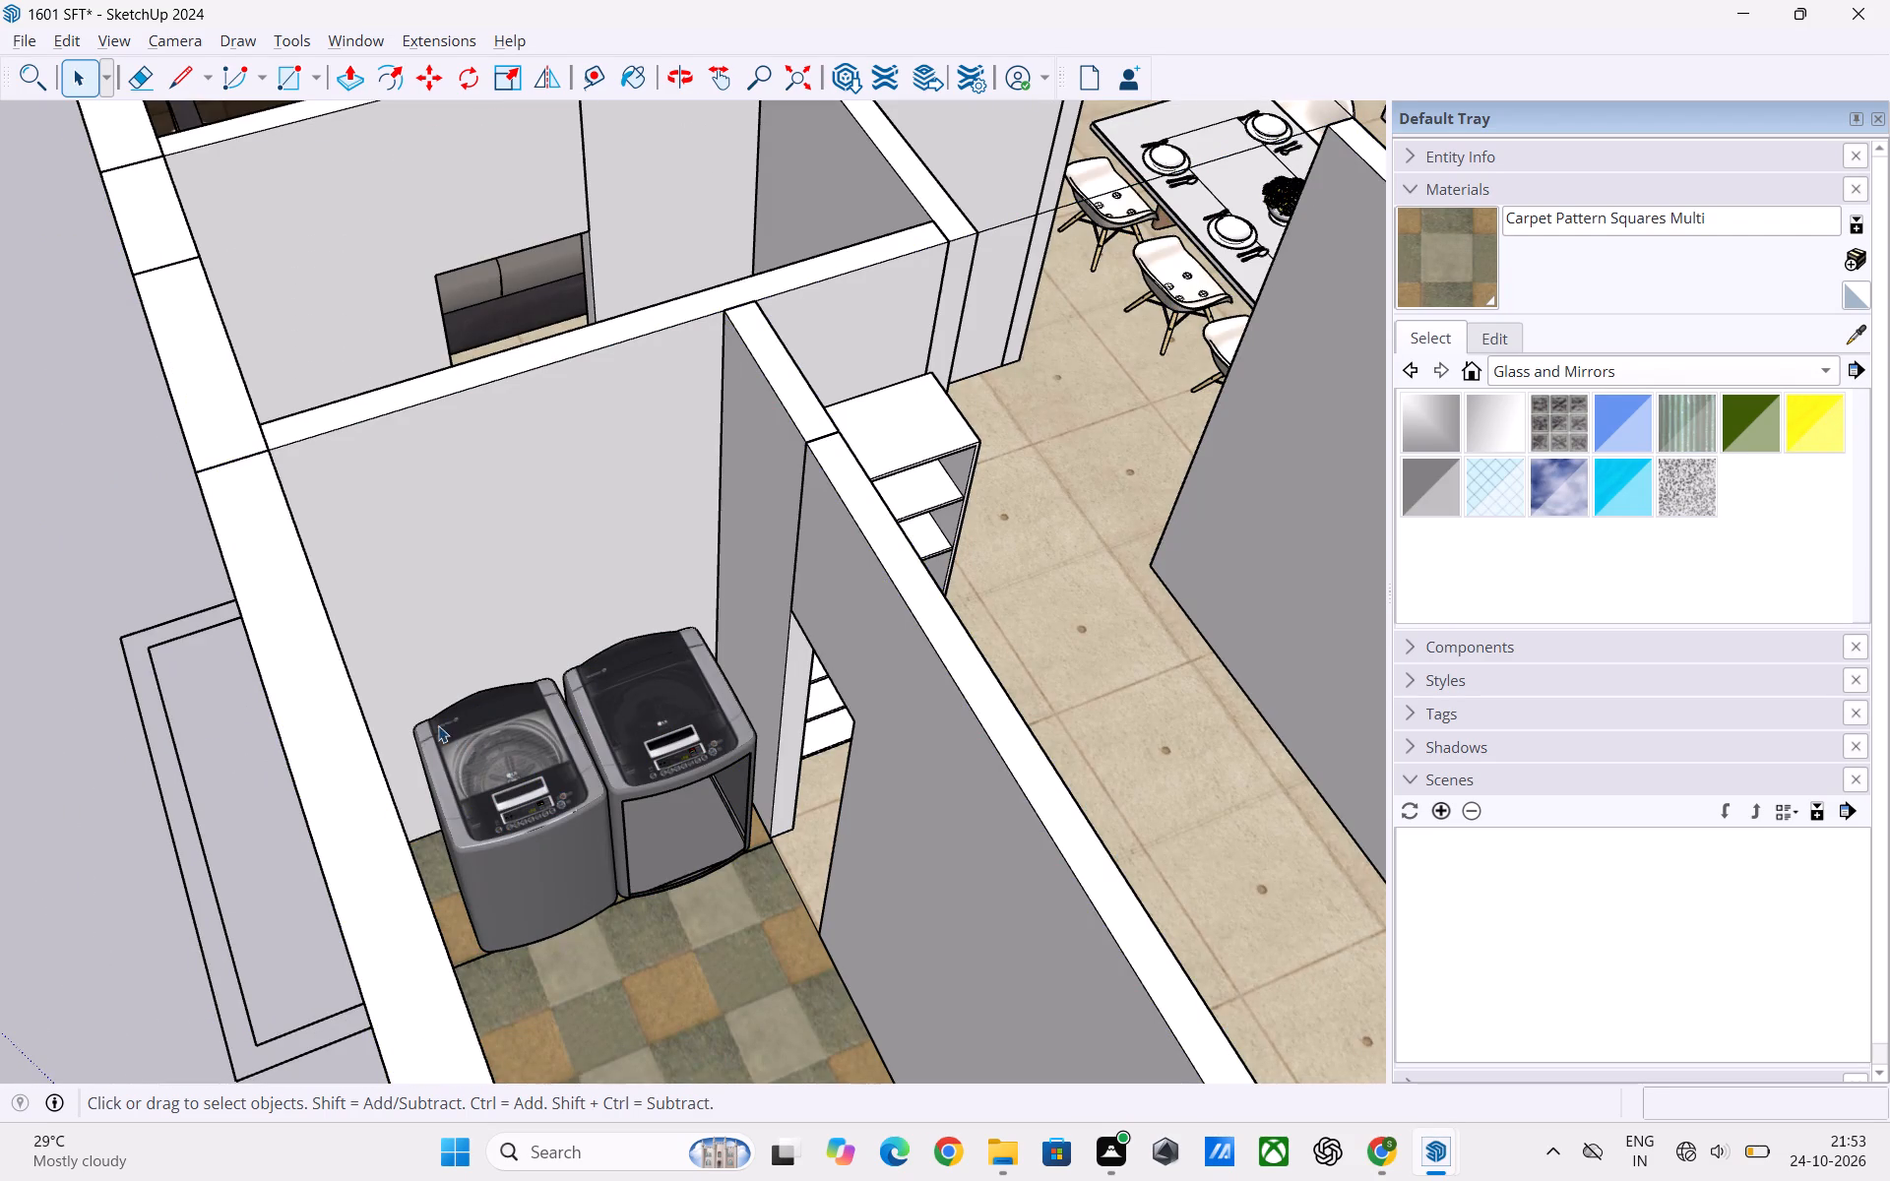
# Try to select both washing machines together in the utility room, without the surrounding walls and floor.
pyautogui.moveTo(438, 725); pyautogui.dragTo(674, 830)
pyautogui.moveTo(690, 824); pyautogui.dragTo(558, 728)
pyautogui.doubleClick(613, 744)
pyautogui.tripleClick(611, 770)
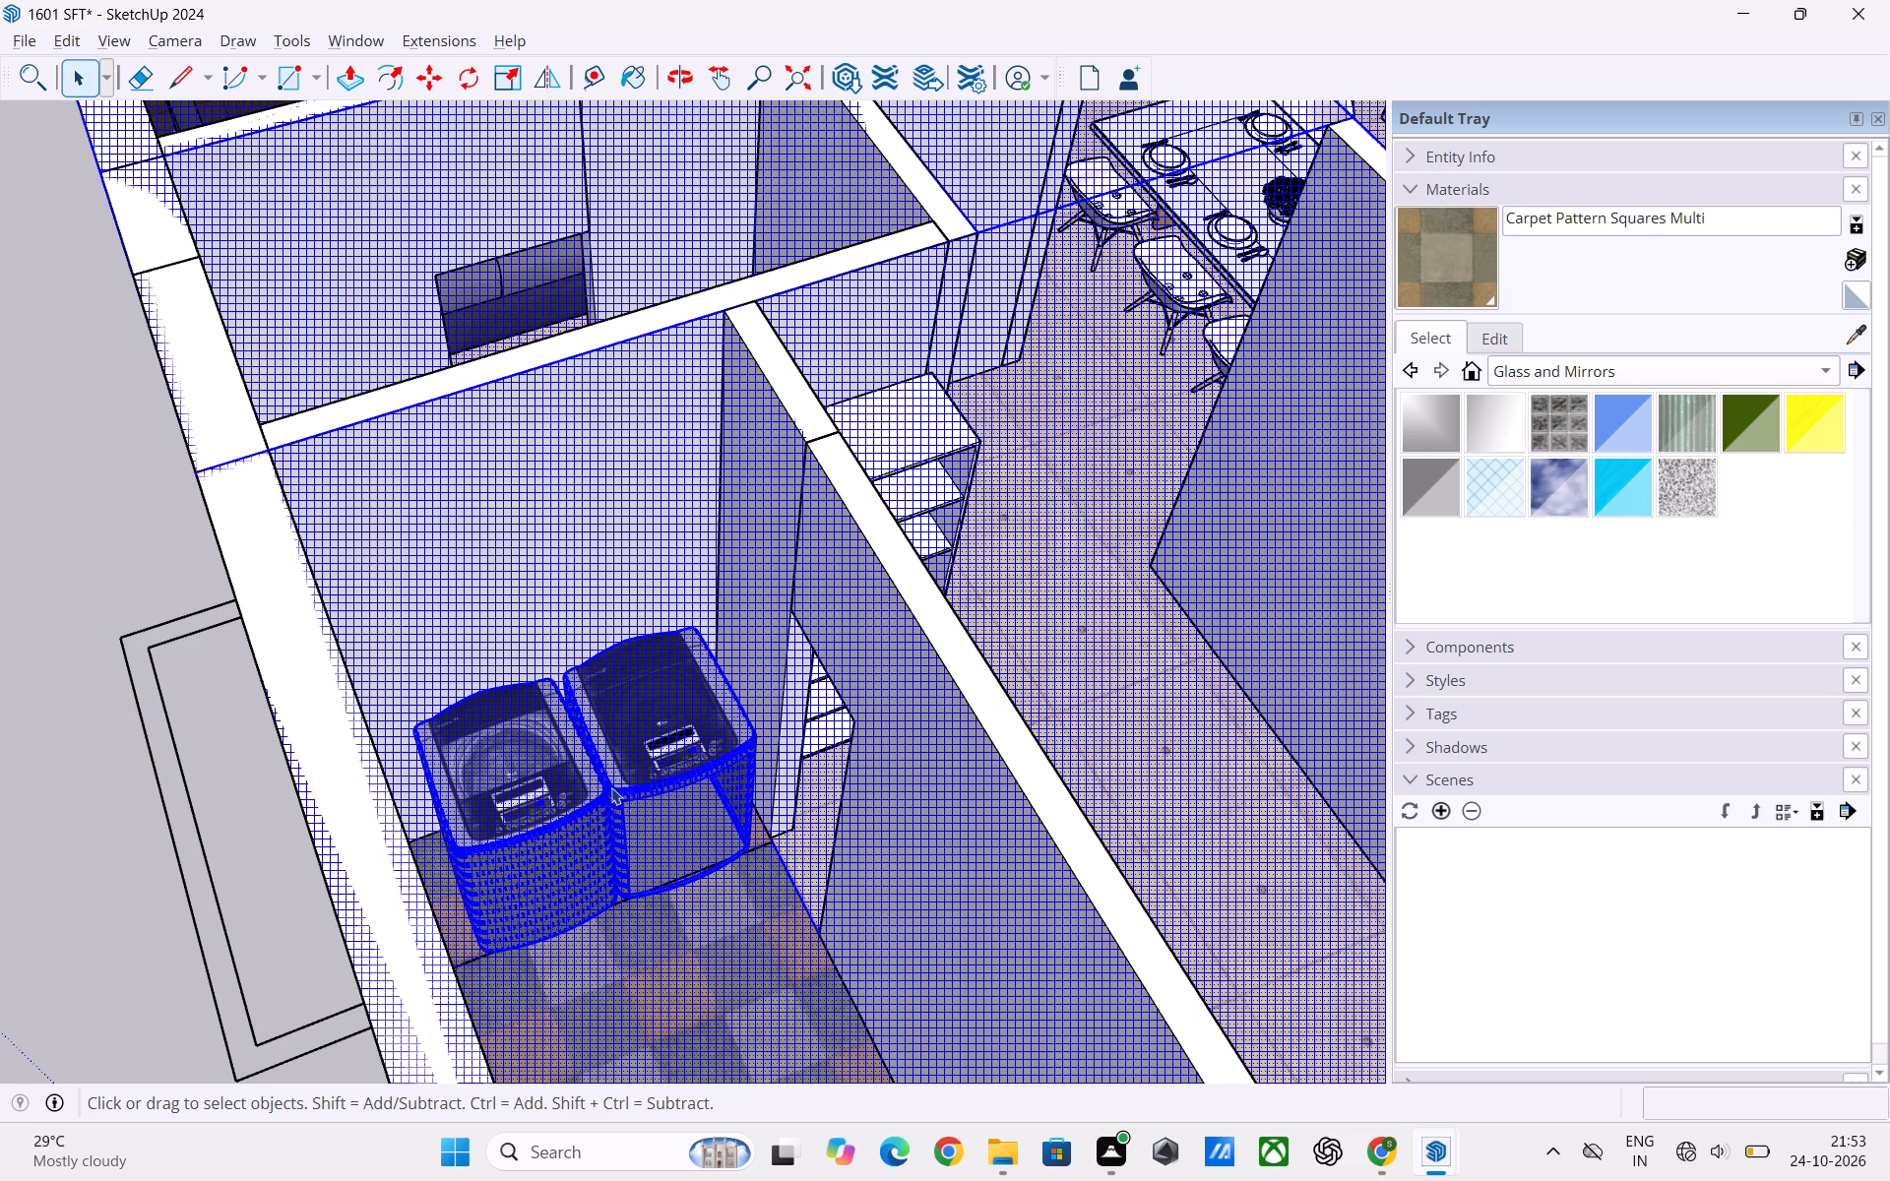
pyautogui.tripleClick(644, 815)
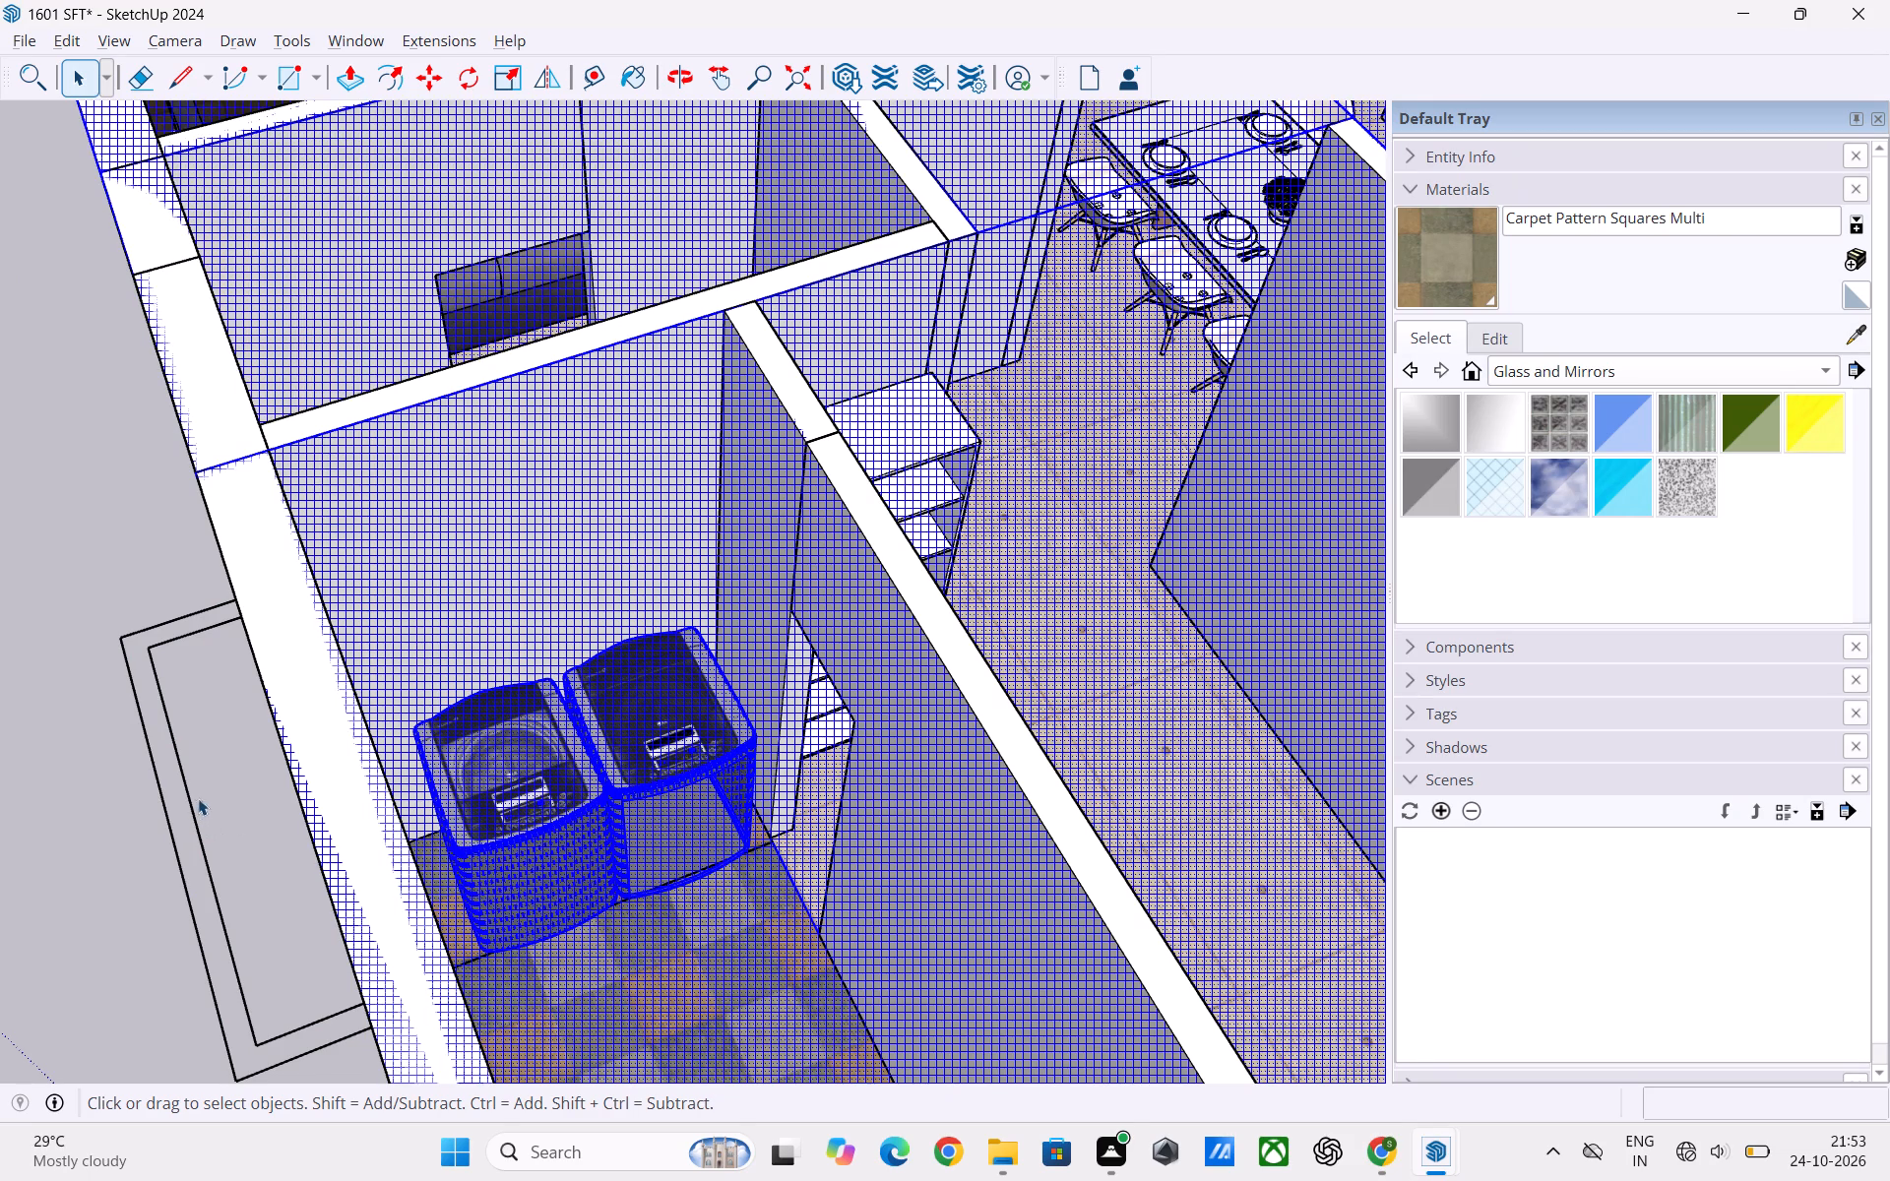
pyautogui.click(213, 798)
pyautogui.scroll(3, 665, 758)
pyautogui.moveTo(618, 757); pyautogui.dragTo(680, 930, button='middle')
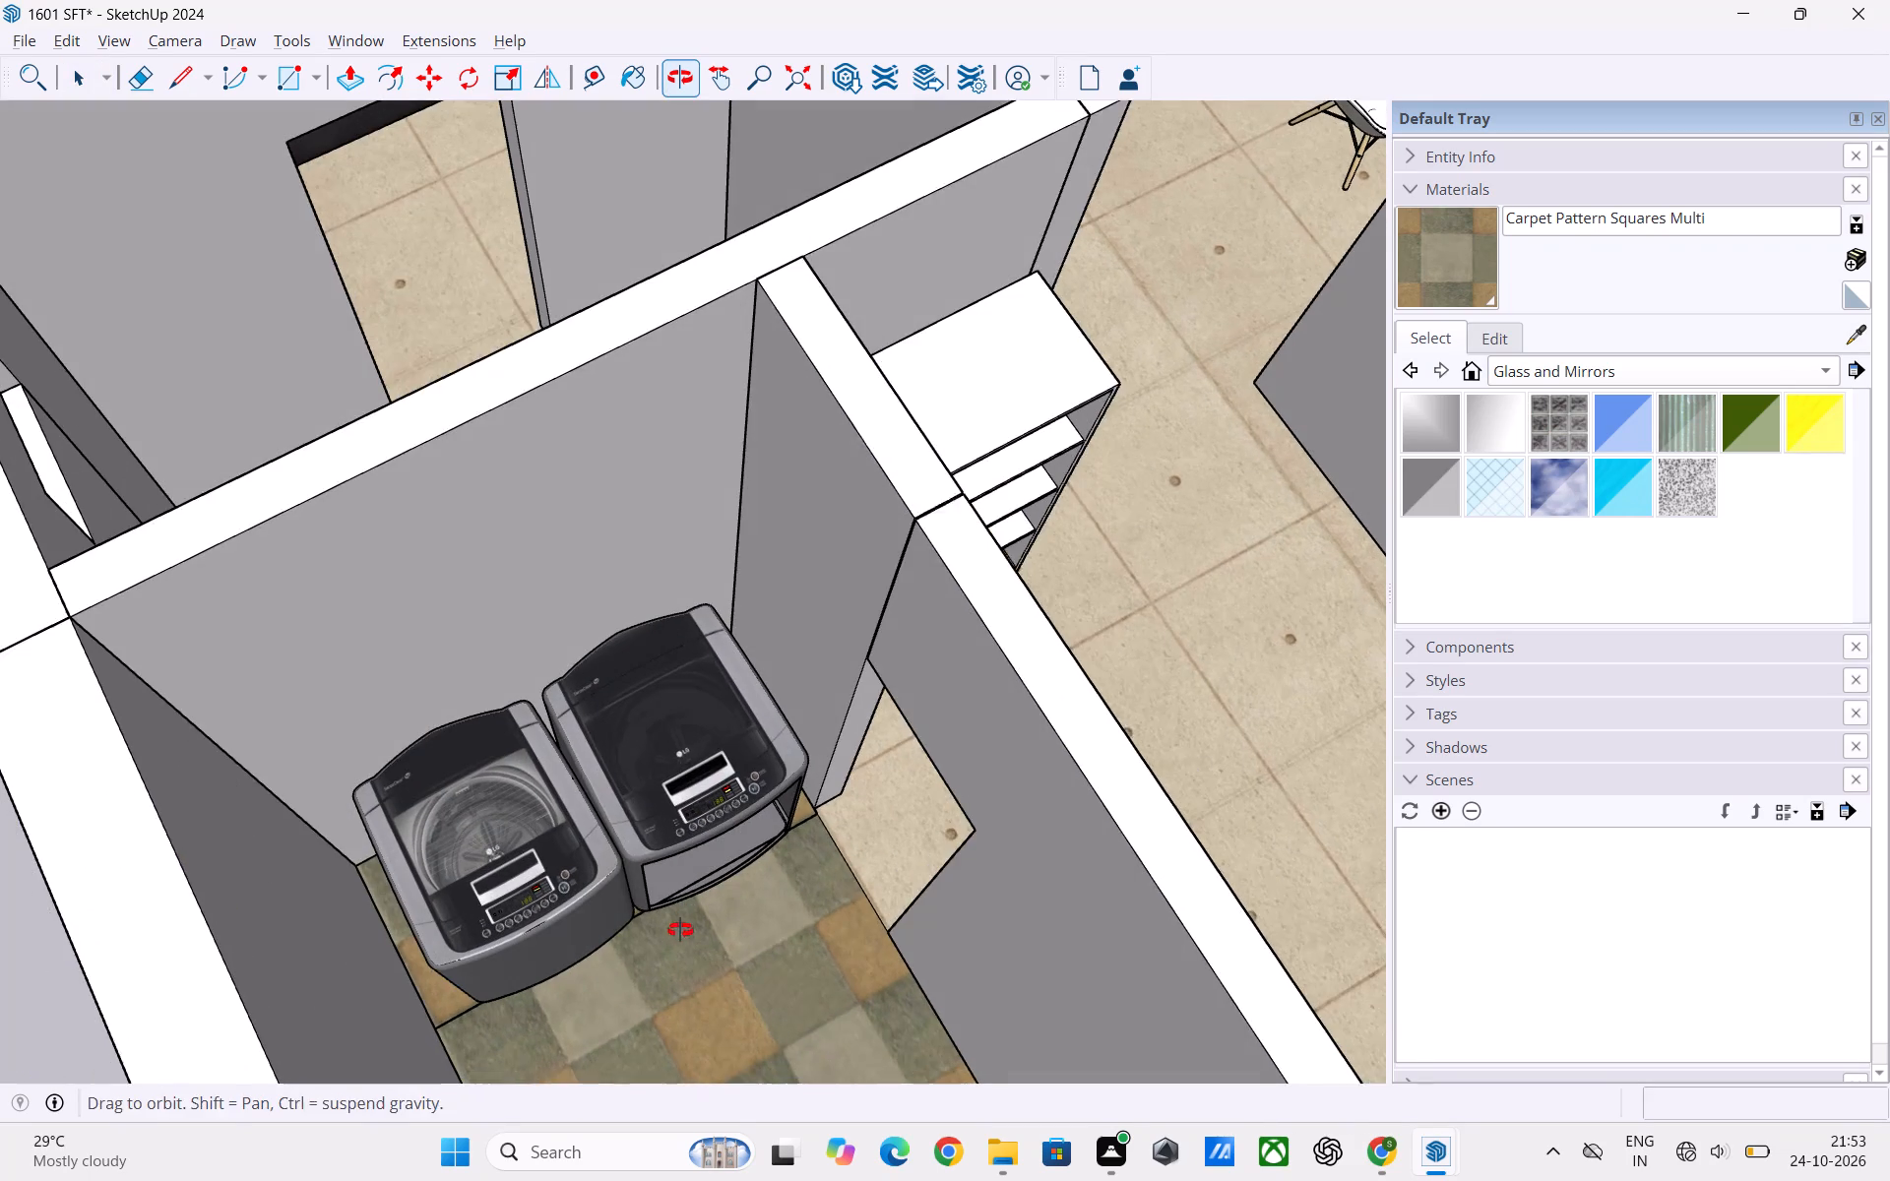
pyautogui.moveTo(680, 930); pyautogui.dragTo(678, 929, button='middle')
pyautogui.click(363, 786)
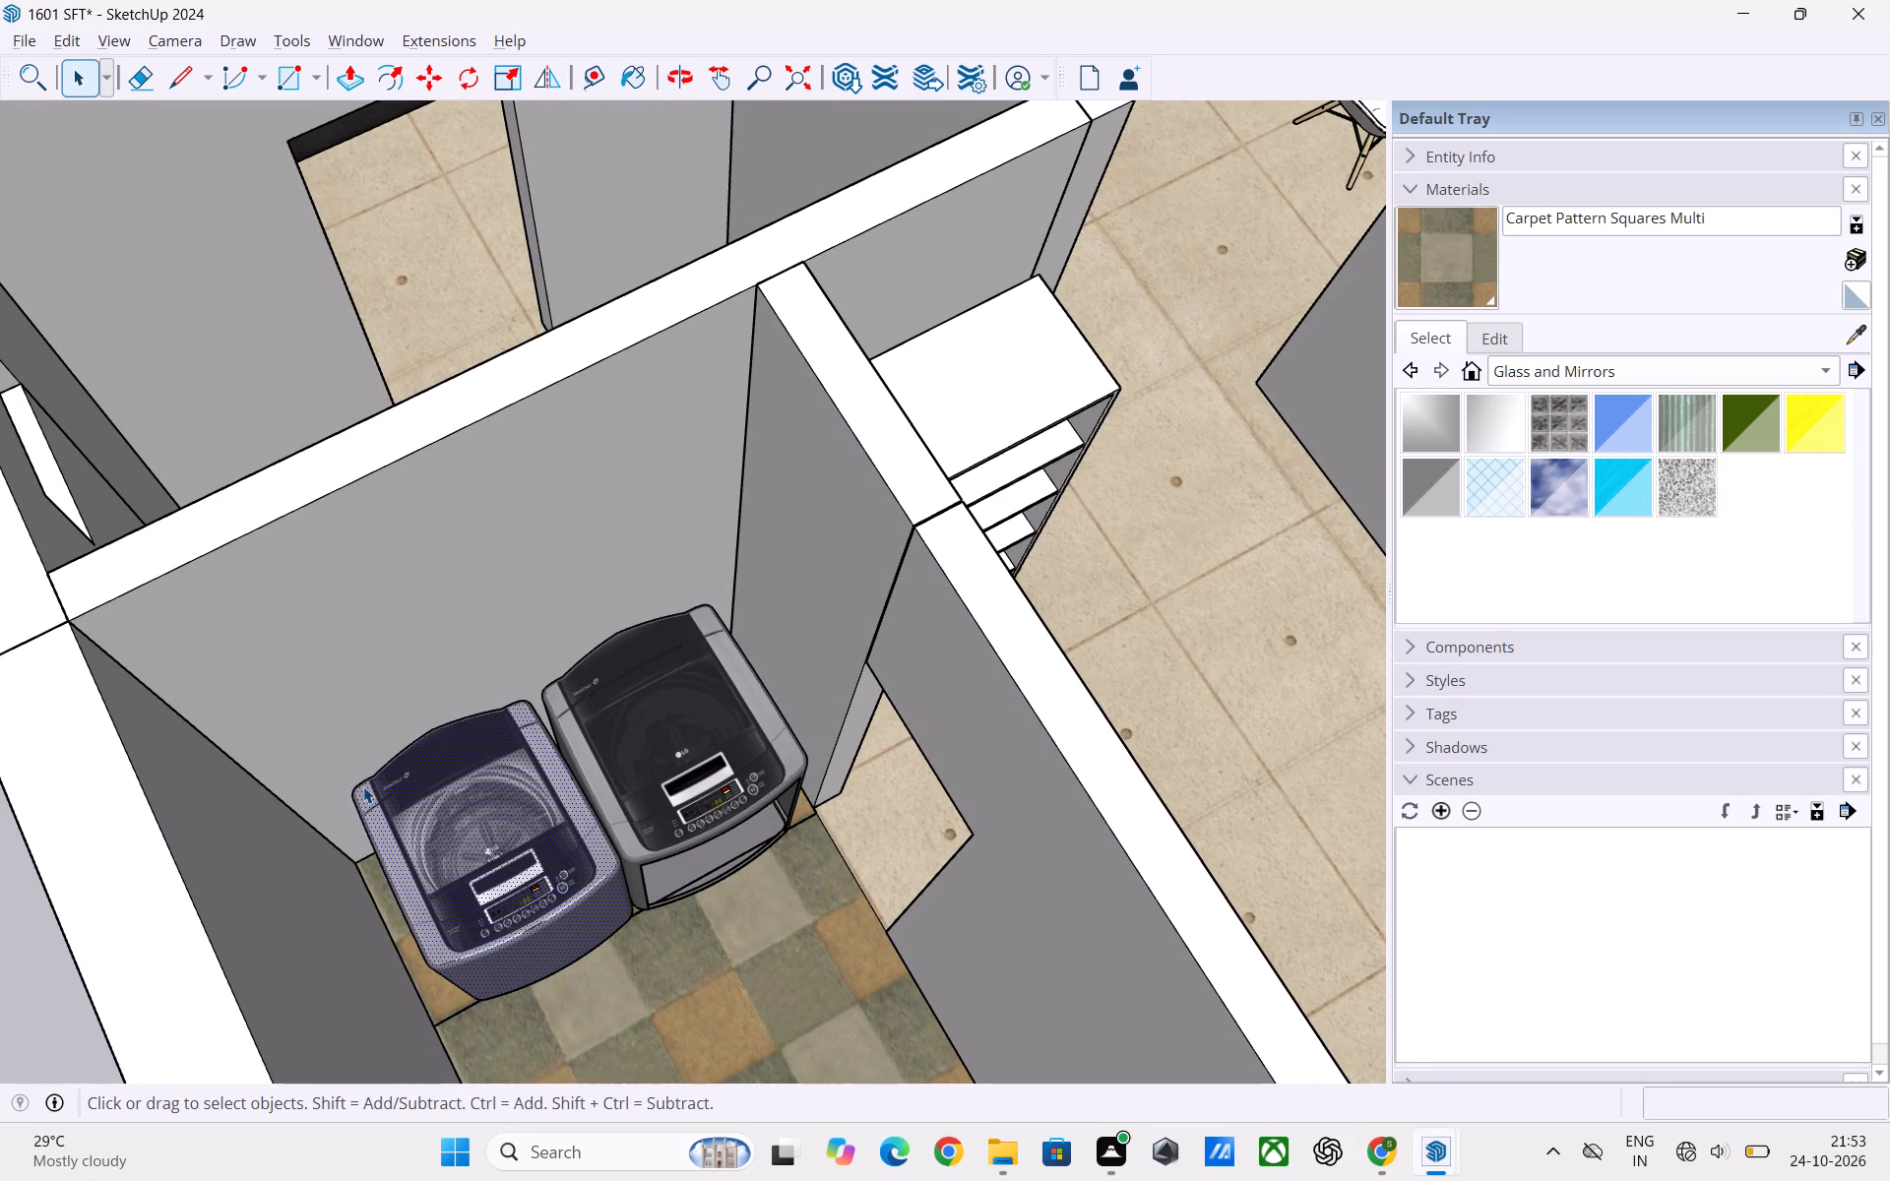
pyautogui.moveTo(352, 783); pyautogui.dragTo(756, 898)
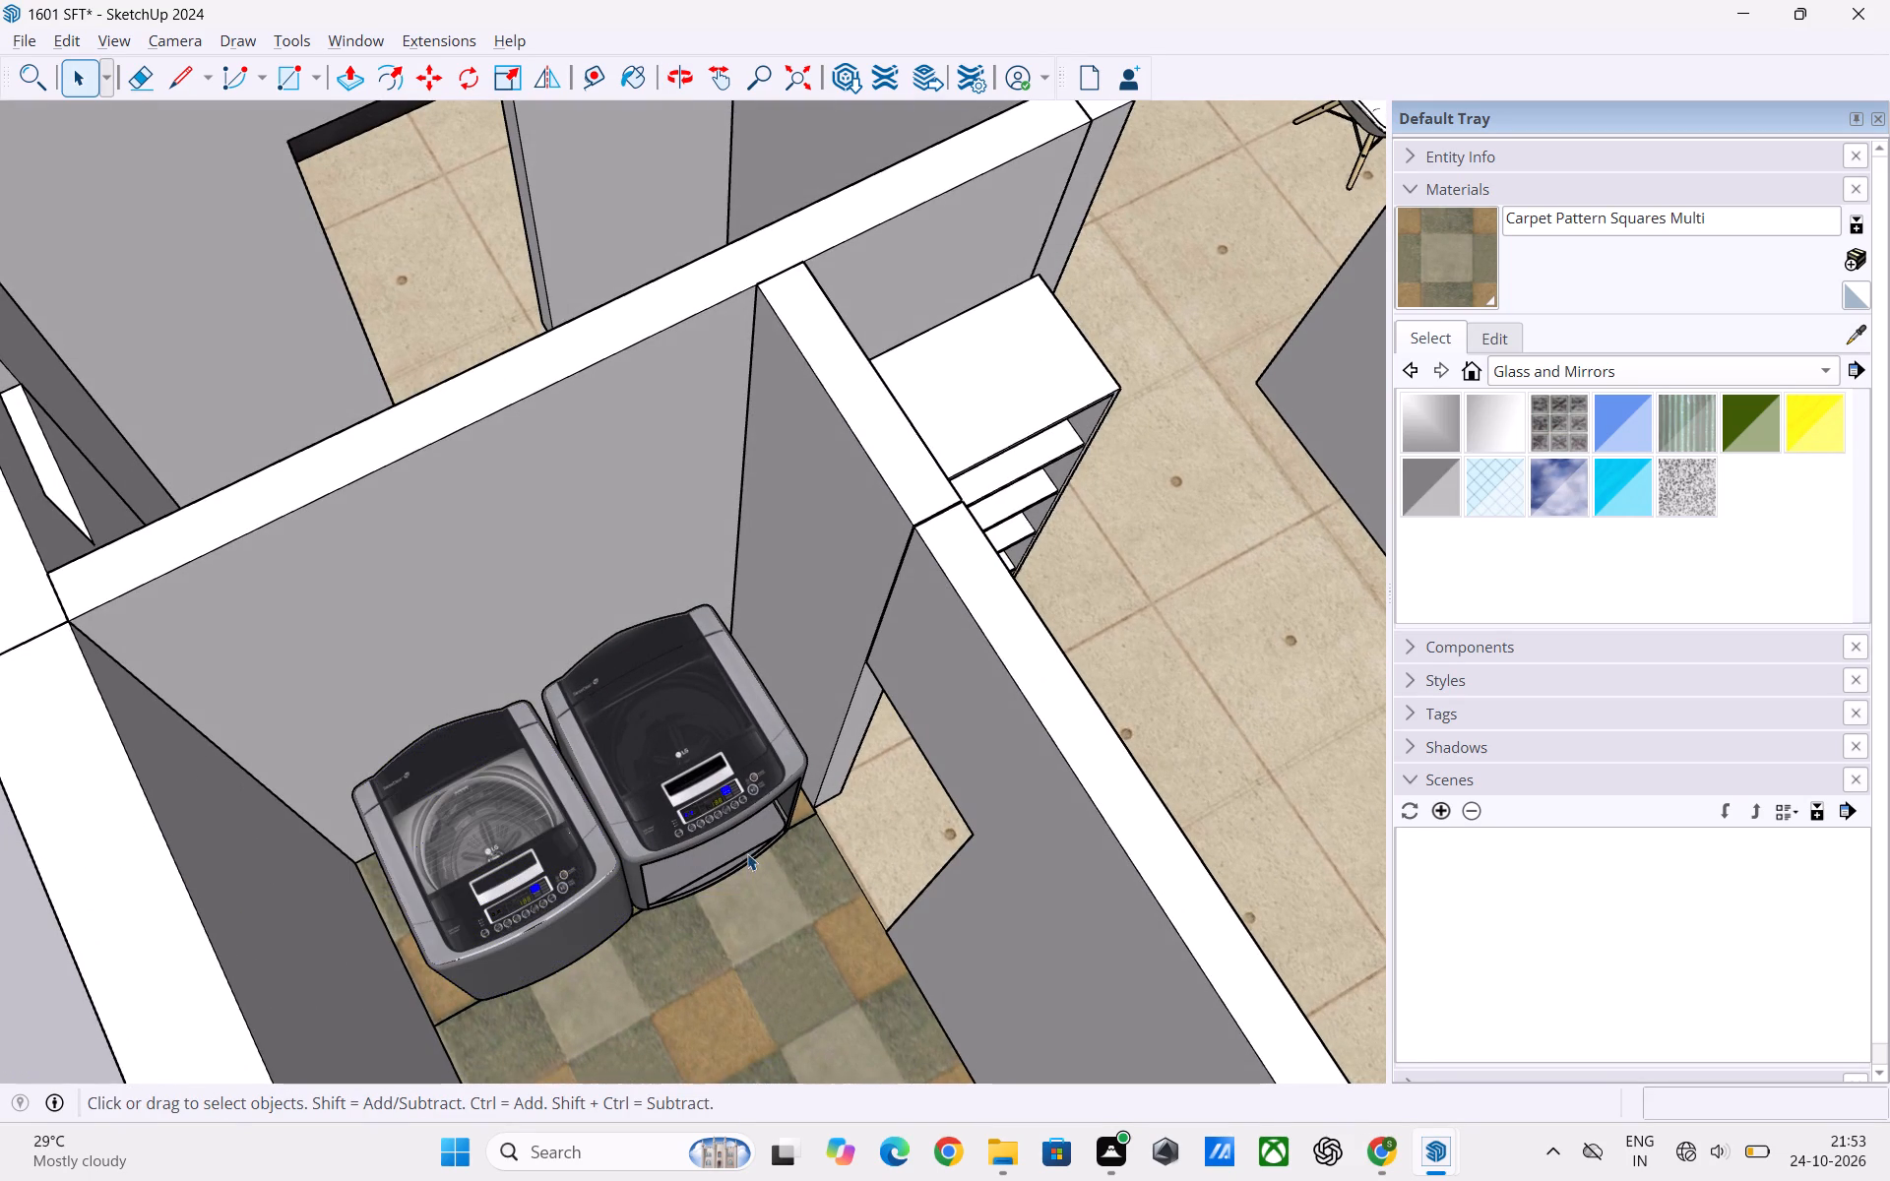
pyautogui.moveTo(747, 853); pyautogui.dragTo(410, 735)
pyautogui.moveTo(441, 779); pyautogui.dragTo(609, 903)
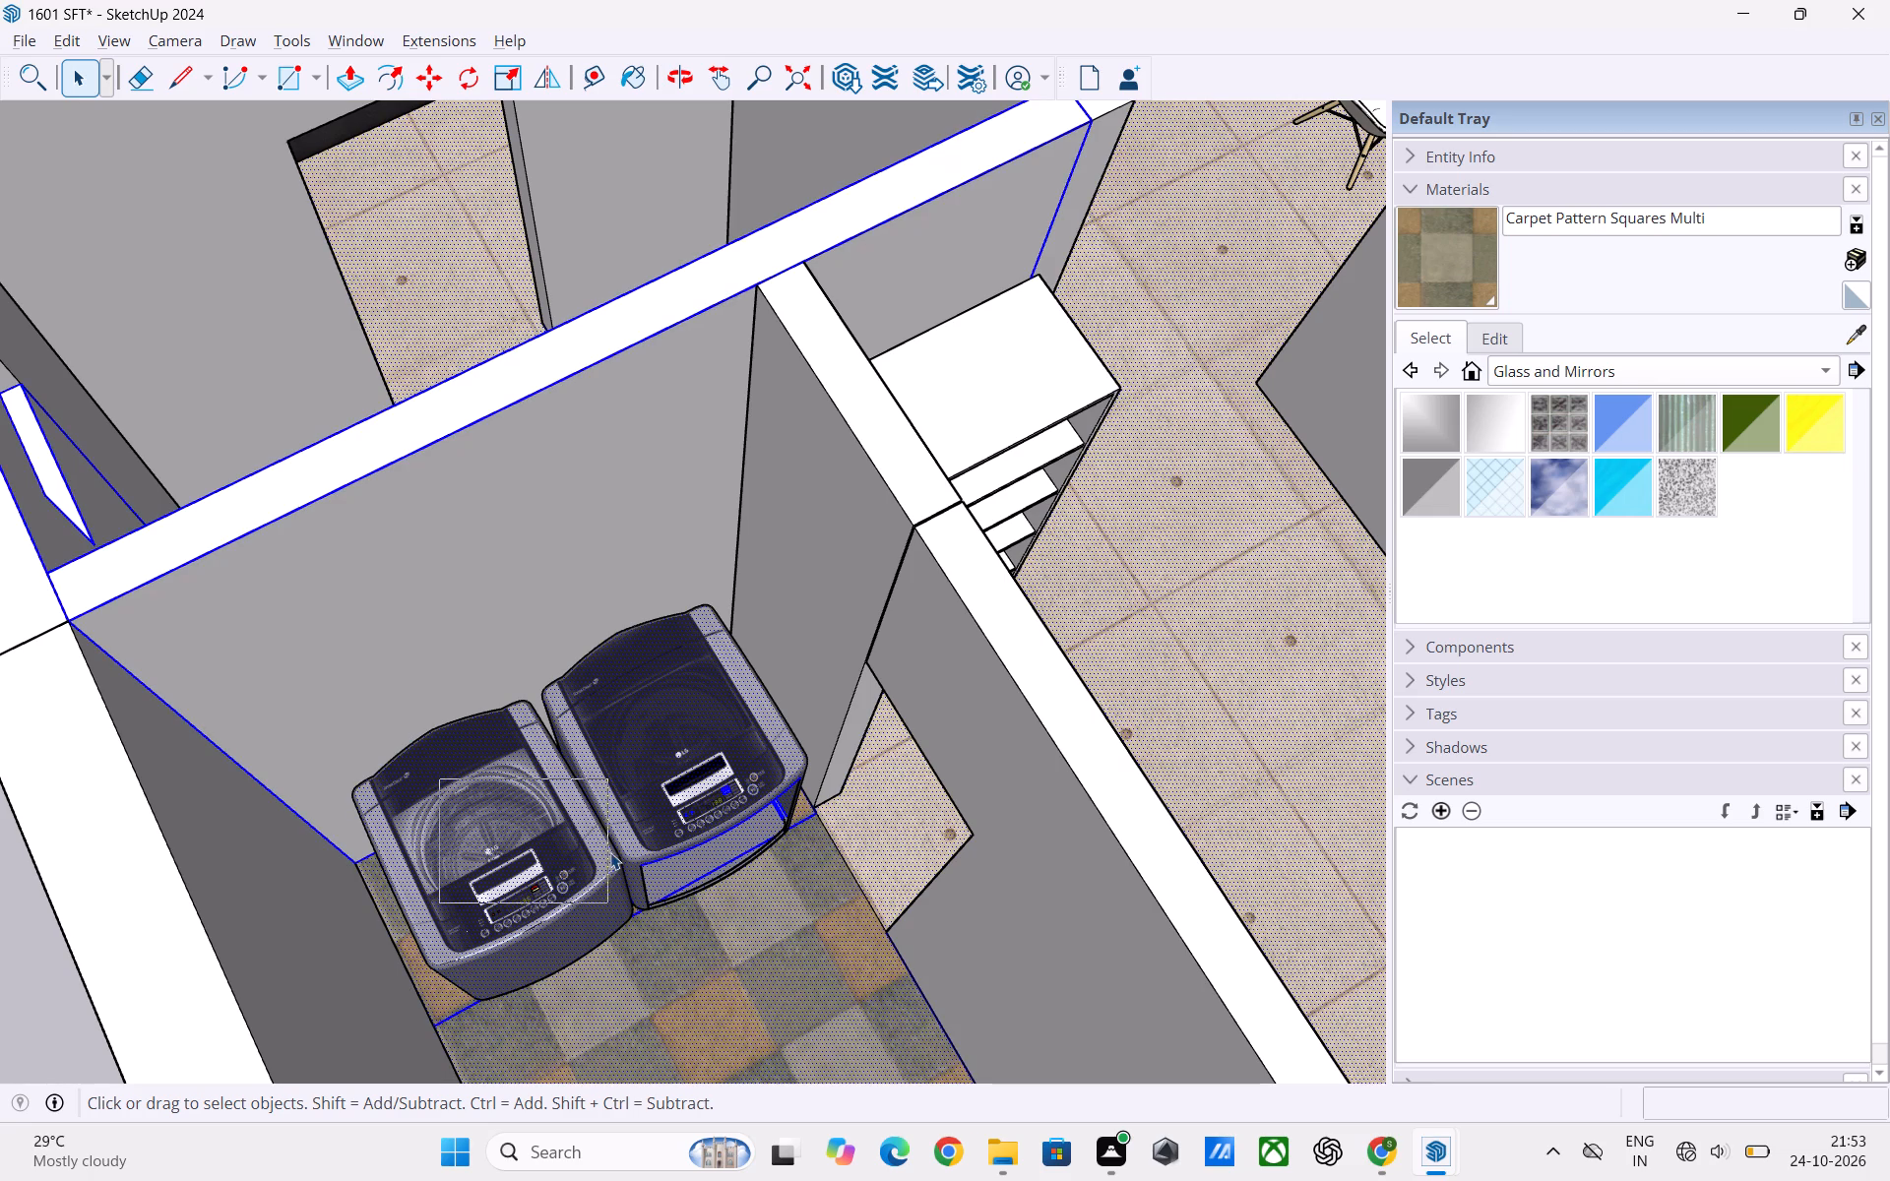
# Select the washing machine nearest the outer wall and copy it about 7' 10" away, outside the building.
pyautogui.doubleClick(610, 846)
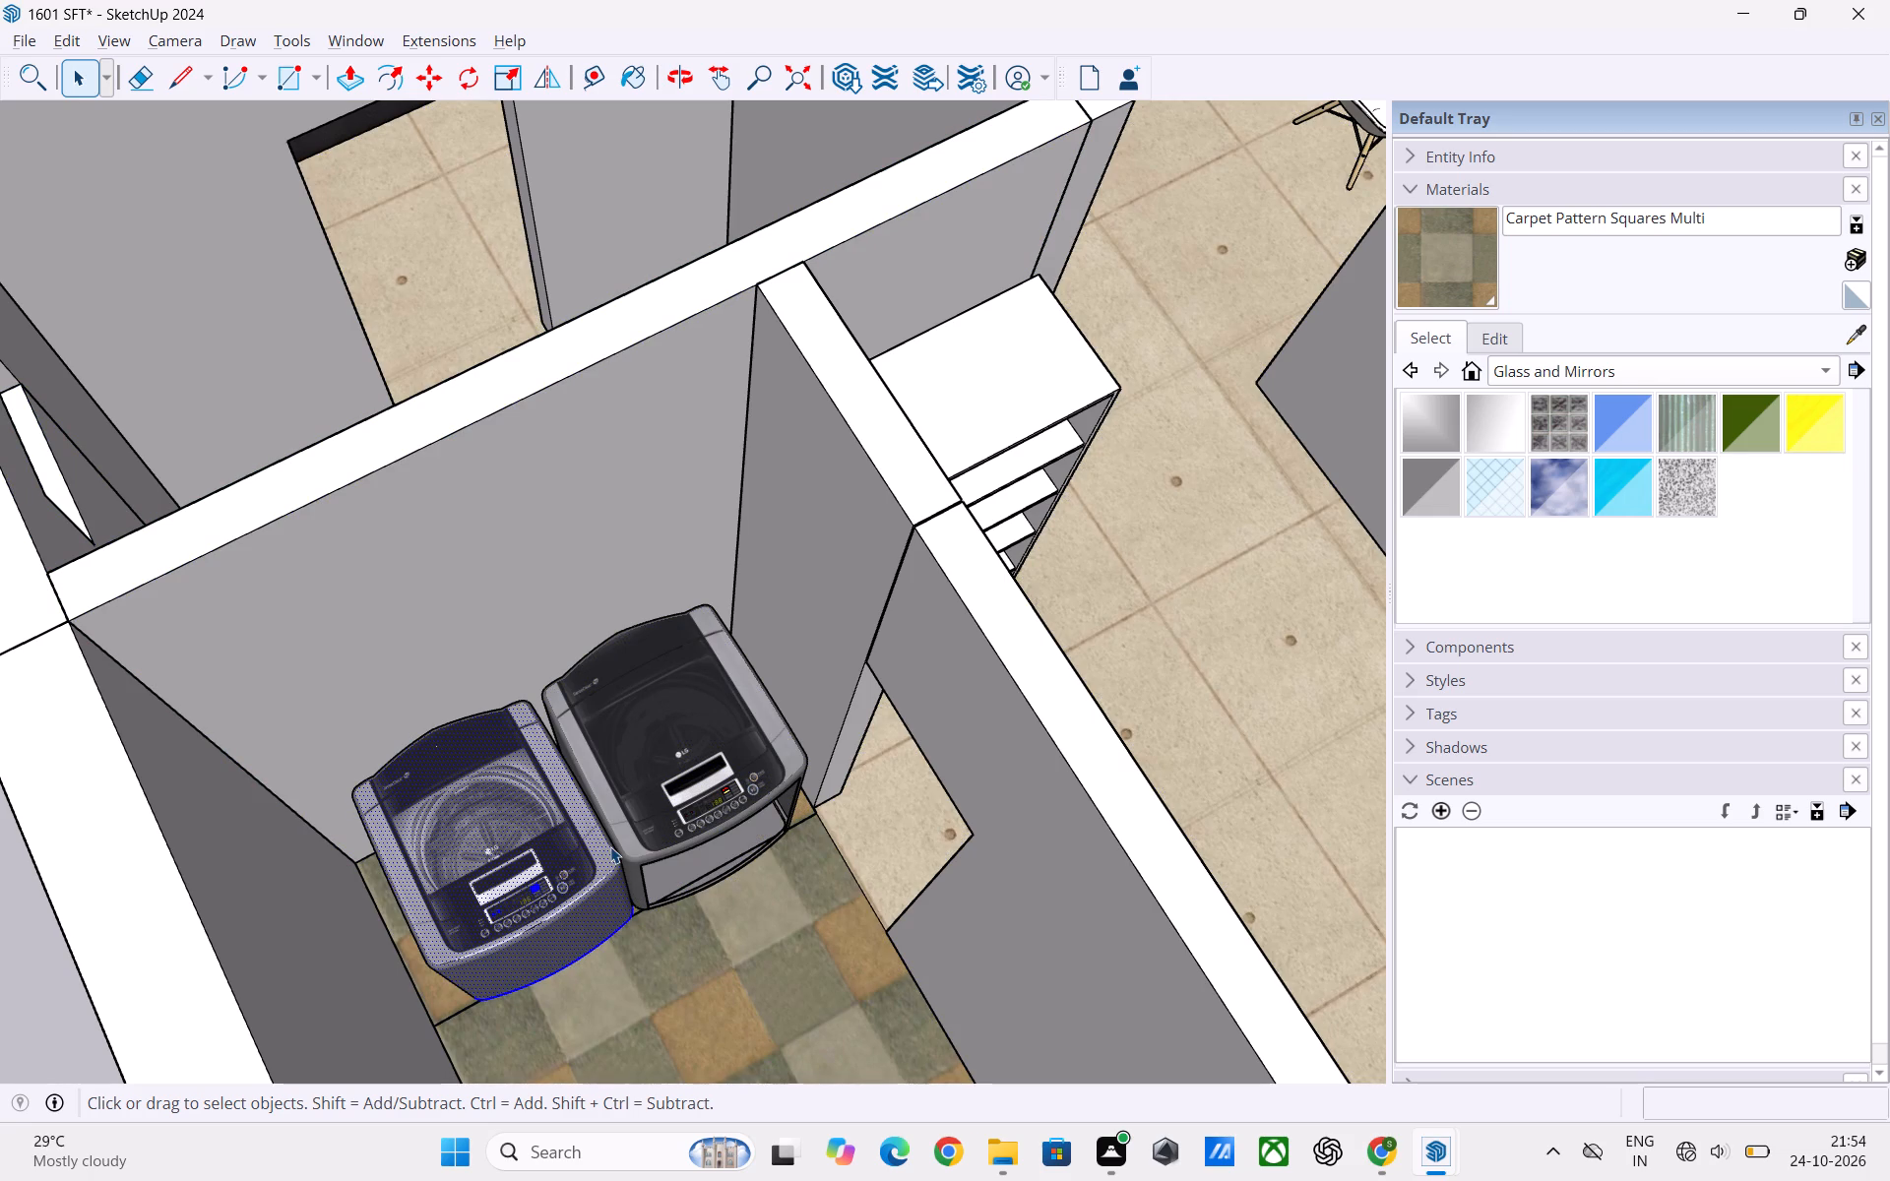
pyautogui.press('m')
pyautogui.click(610, 846)
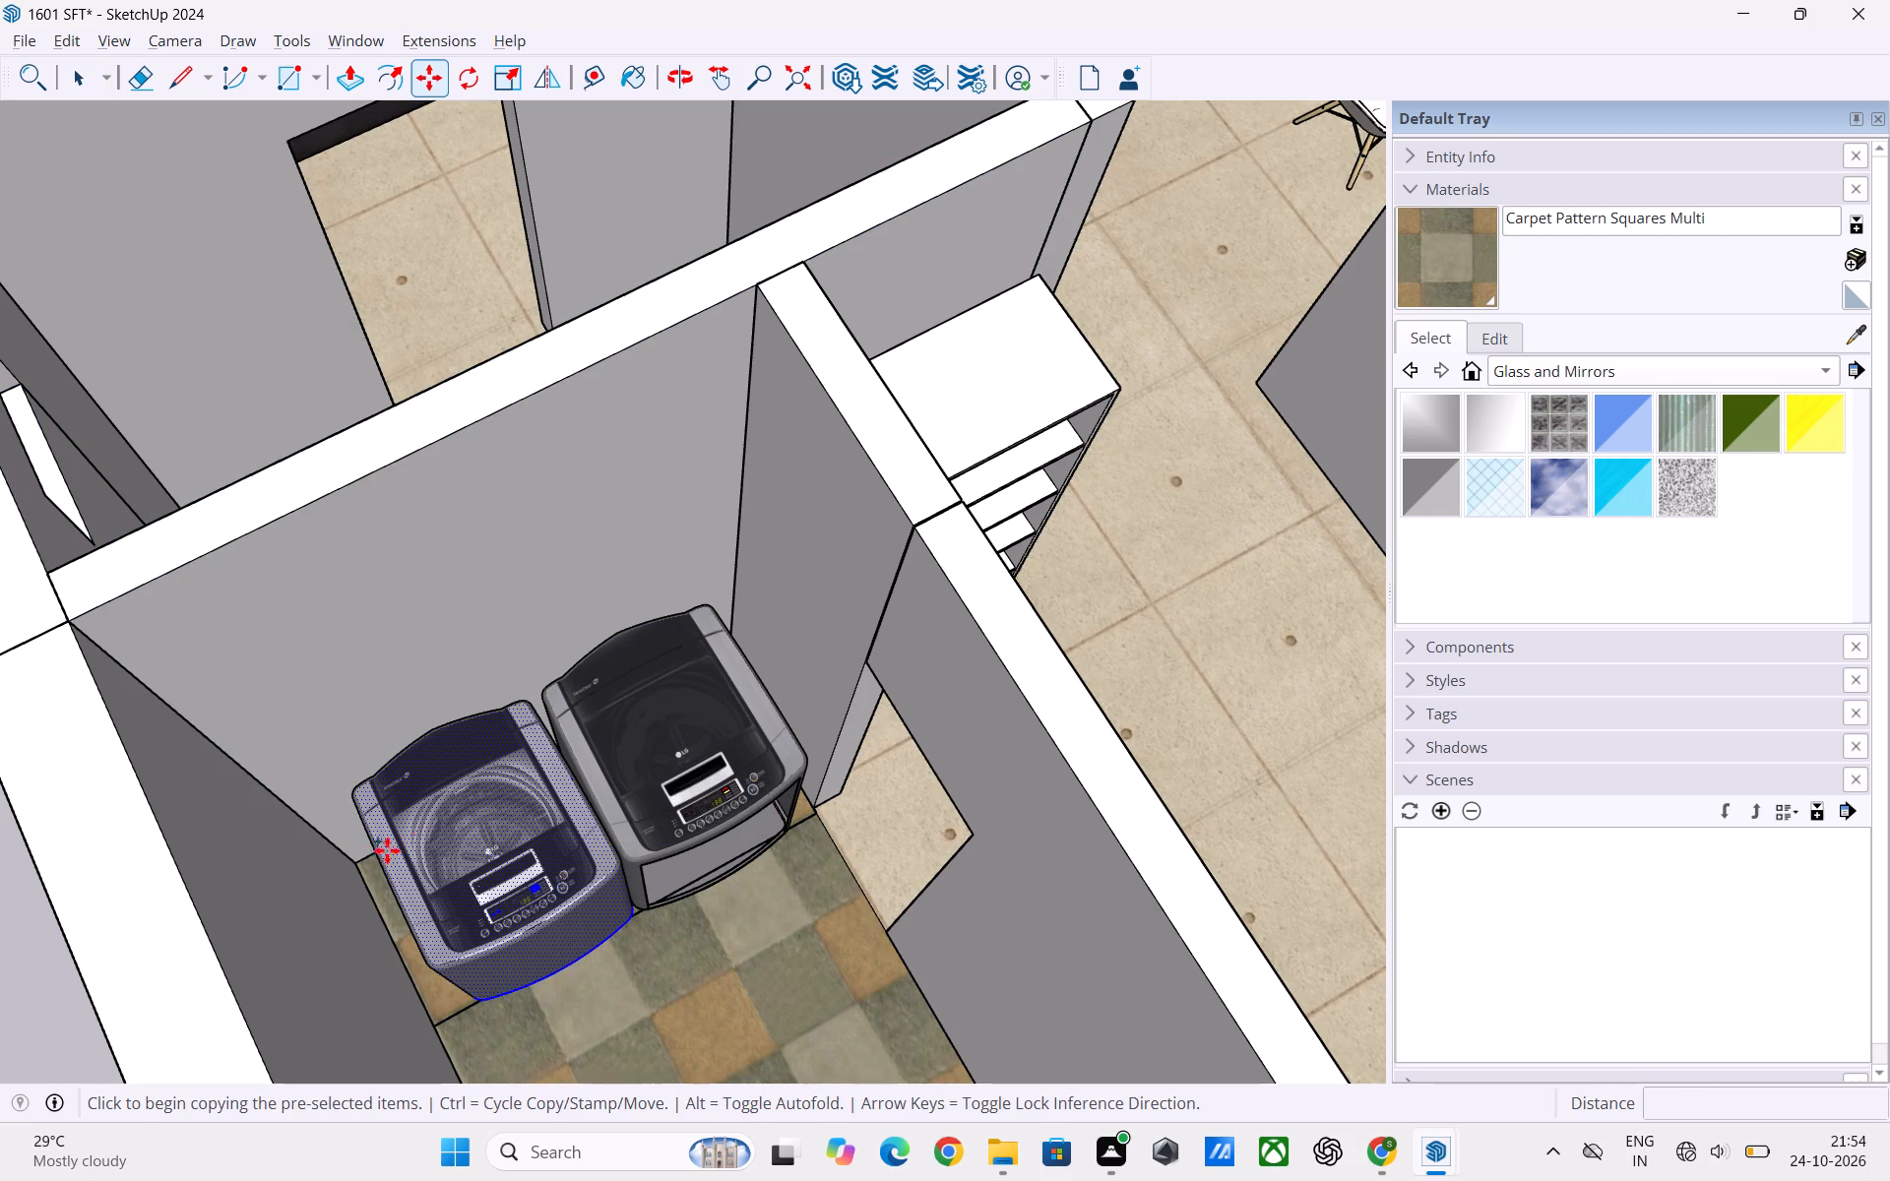
pyautogui.scroll(-6, 784, 819)
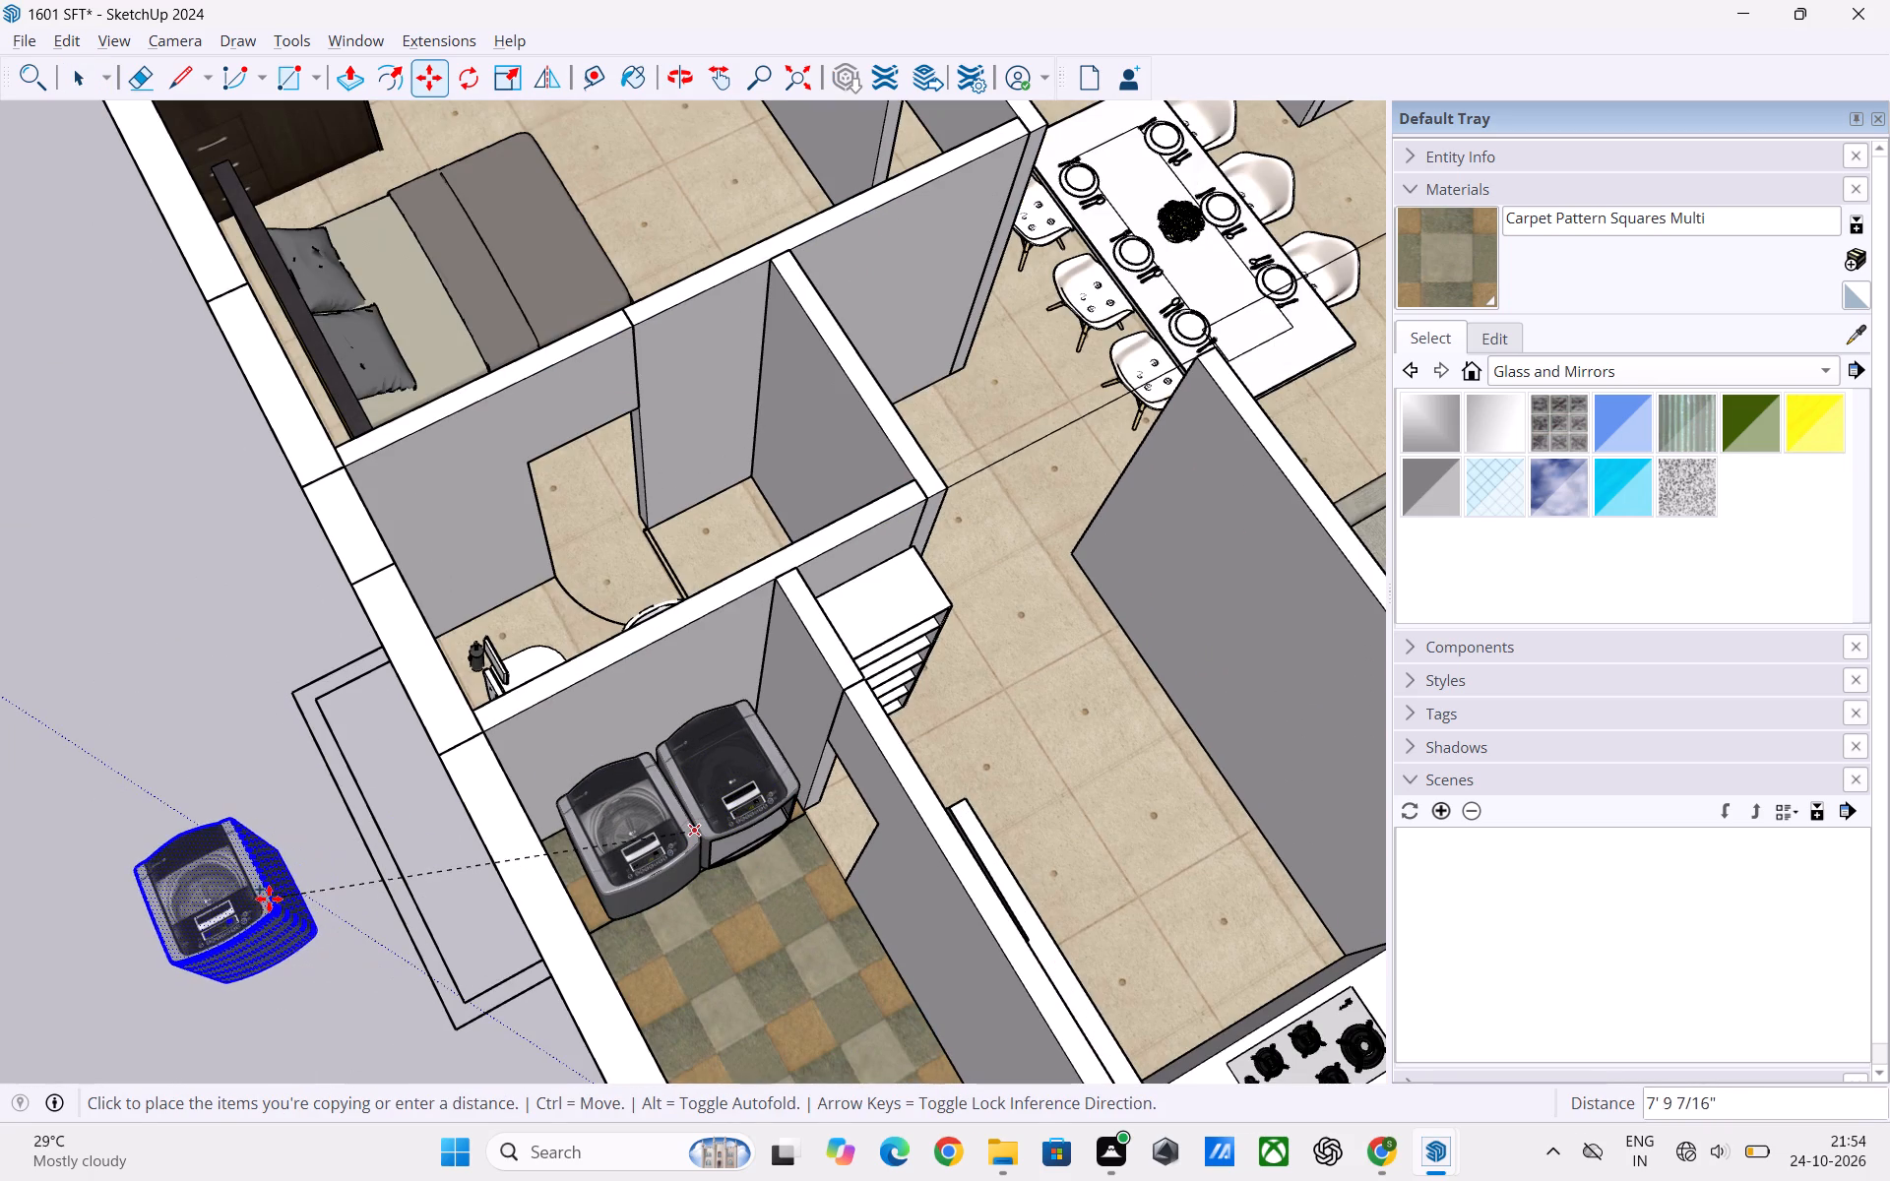
pyautogui.click(269, 899)
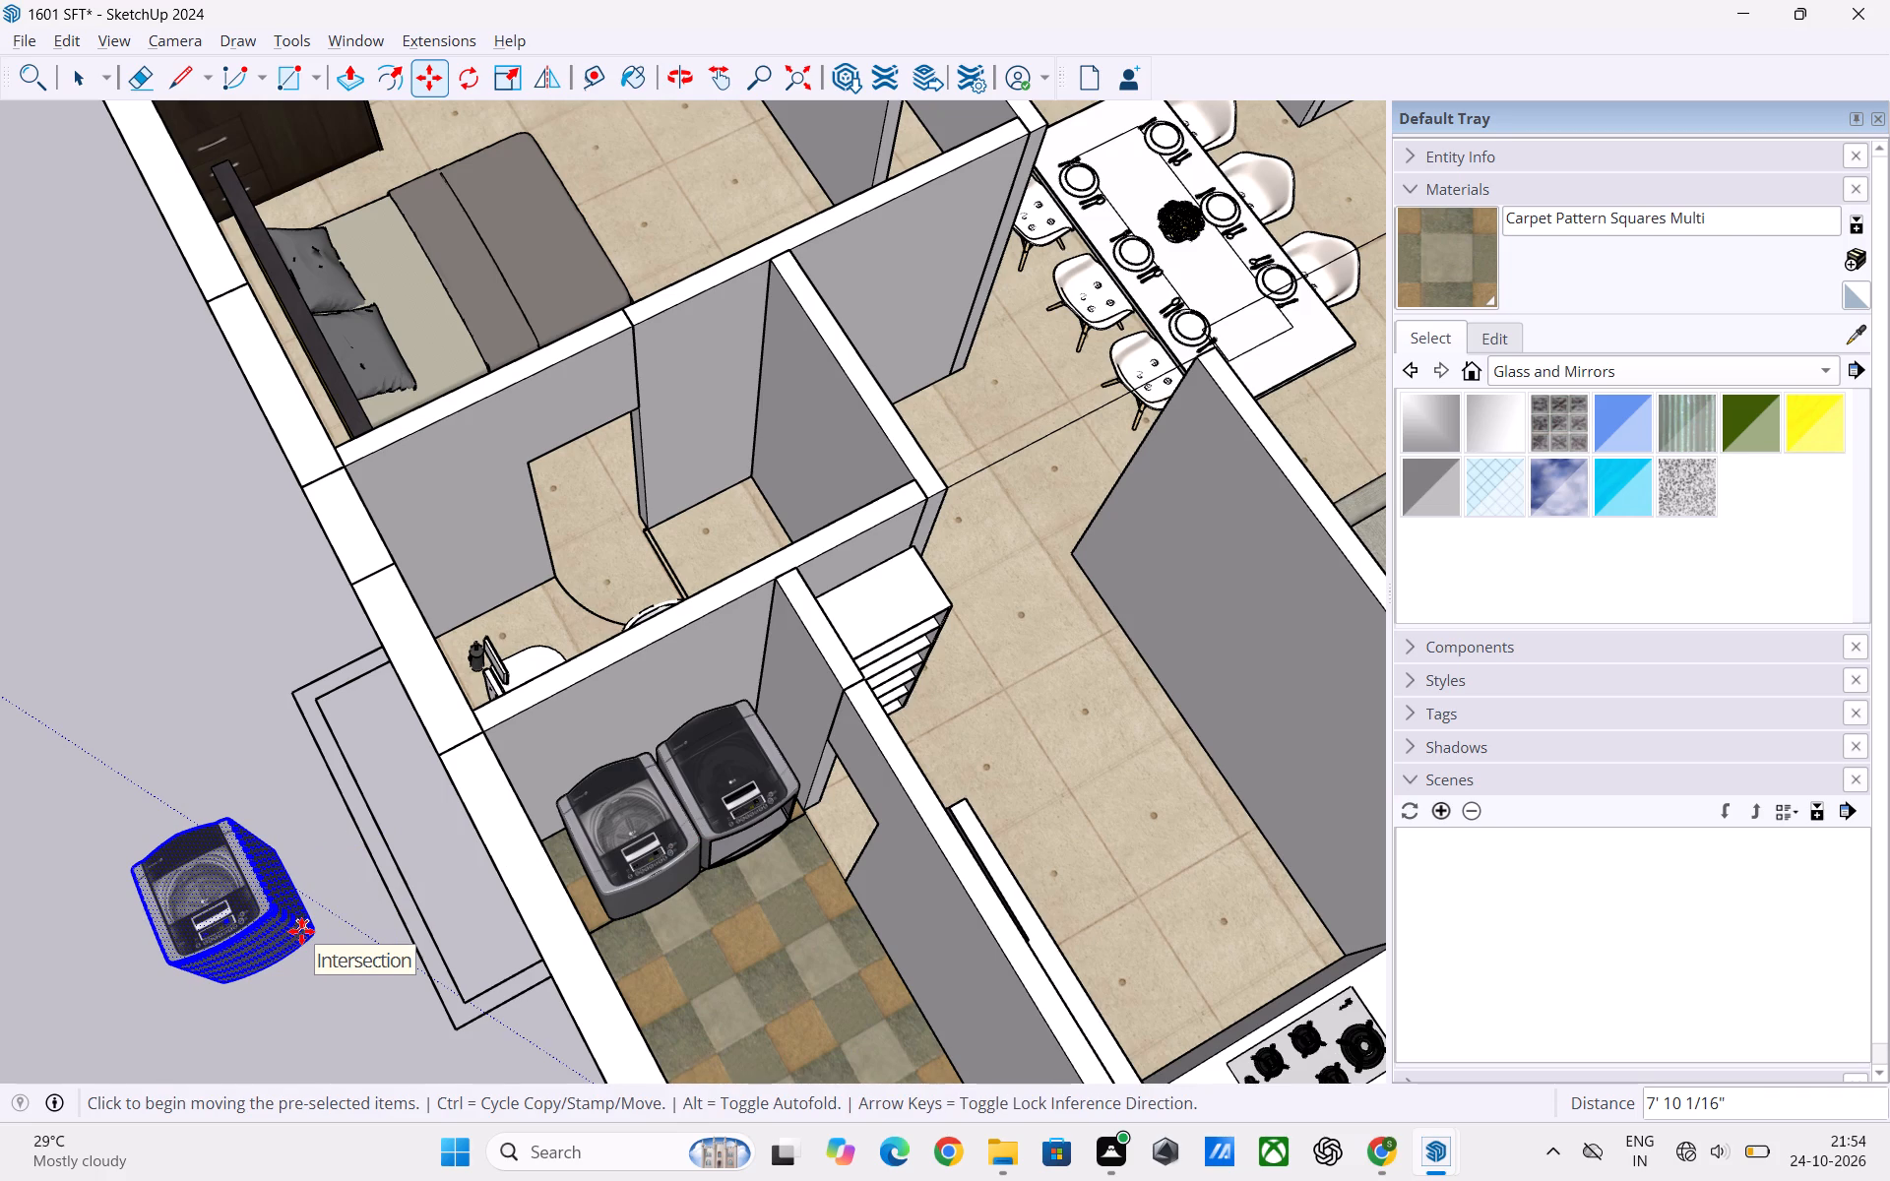
# Copy that washing machine into the 1824sft model, placing it in the utility corner between the toilet wall and the outer wall.
pyautogui.hotkey('ctrl', 'c')
pyautogui.hotkey('alt', 'Tab')
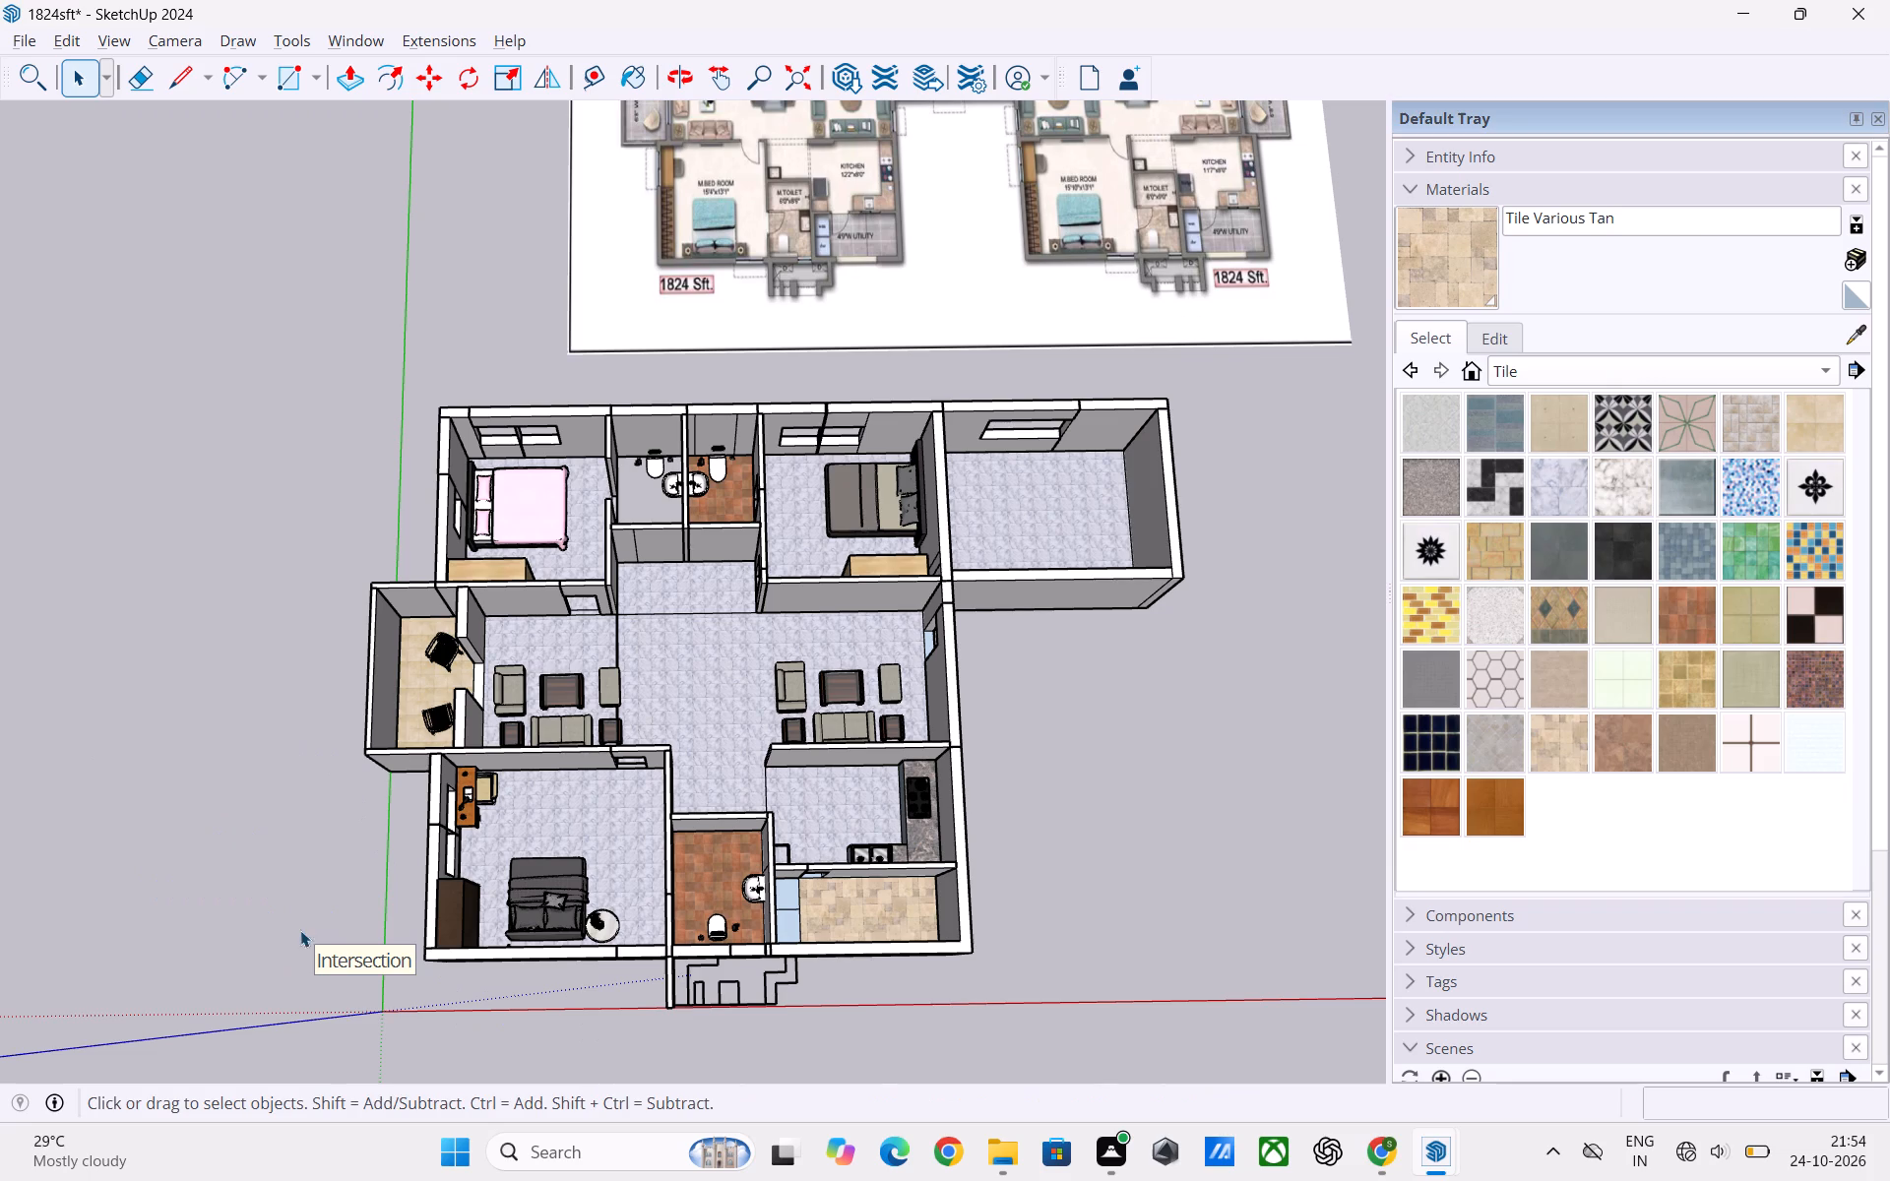
pyautogui.hotkey('ctrl', 'v')
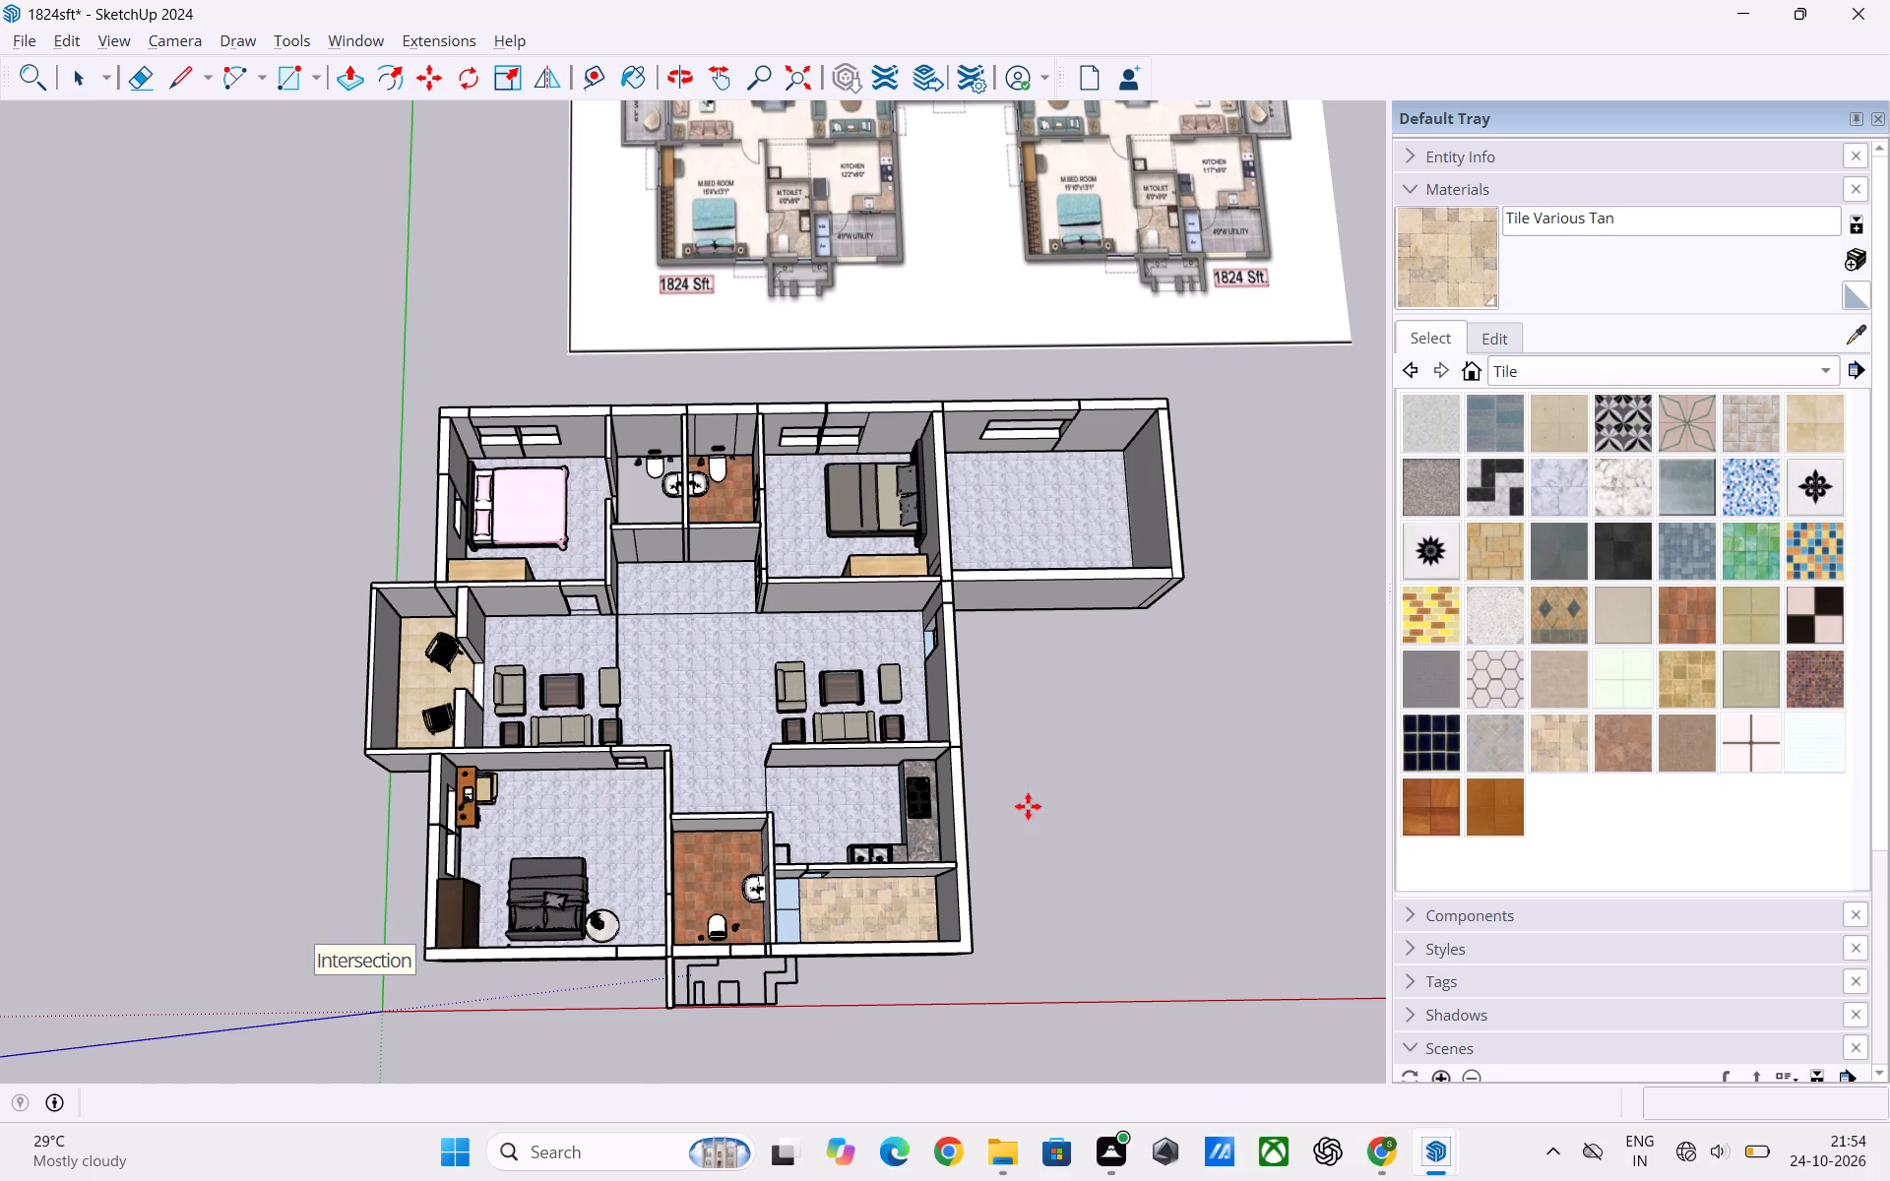
pyautogui.scroll(4, 797, 963)
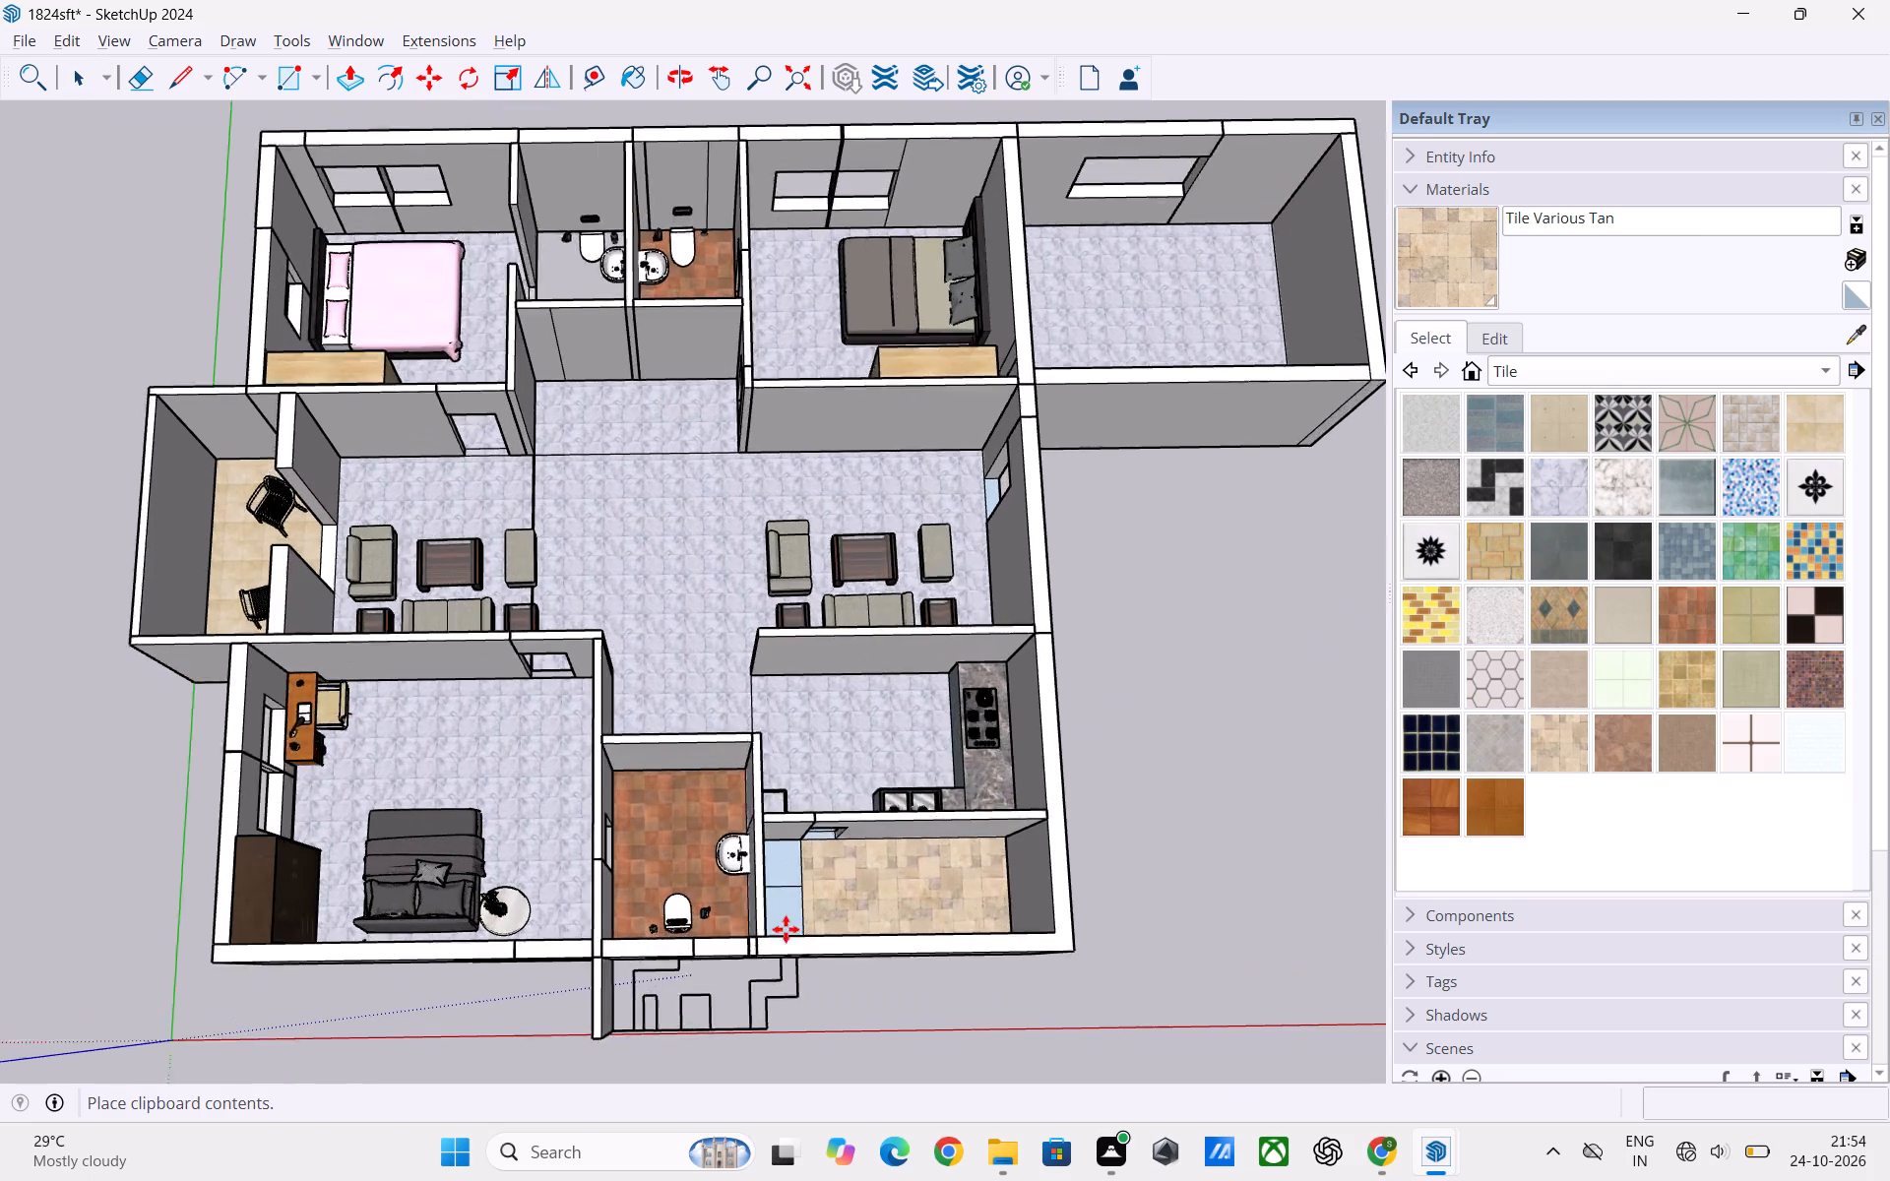
pyautogui.scroll(11, 786, 929)
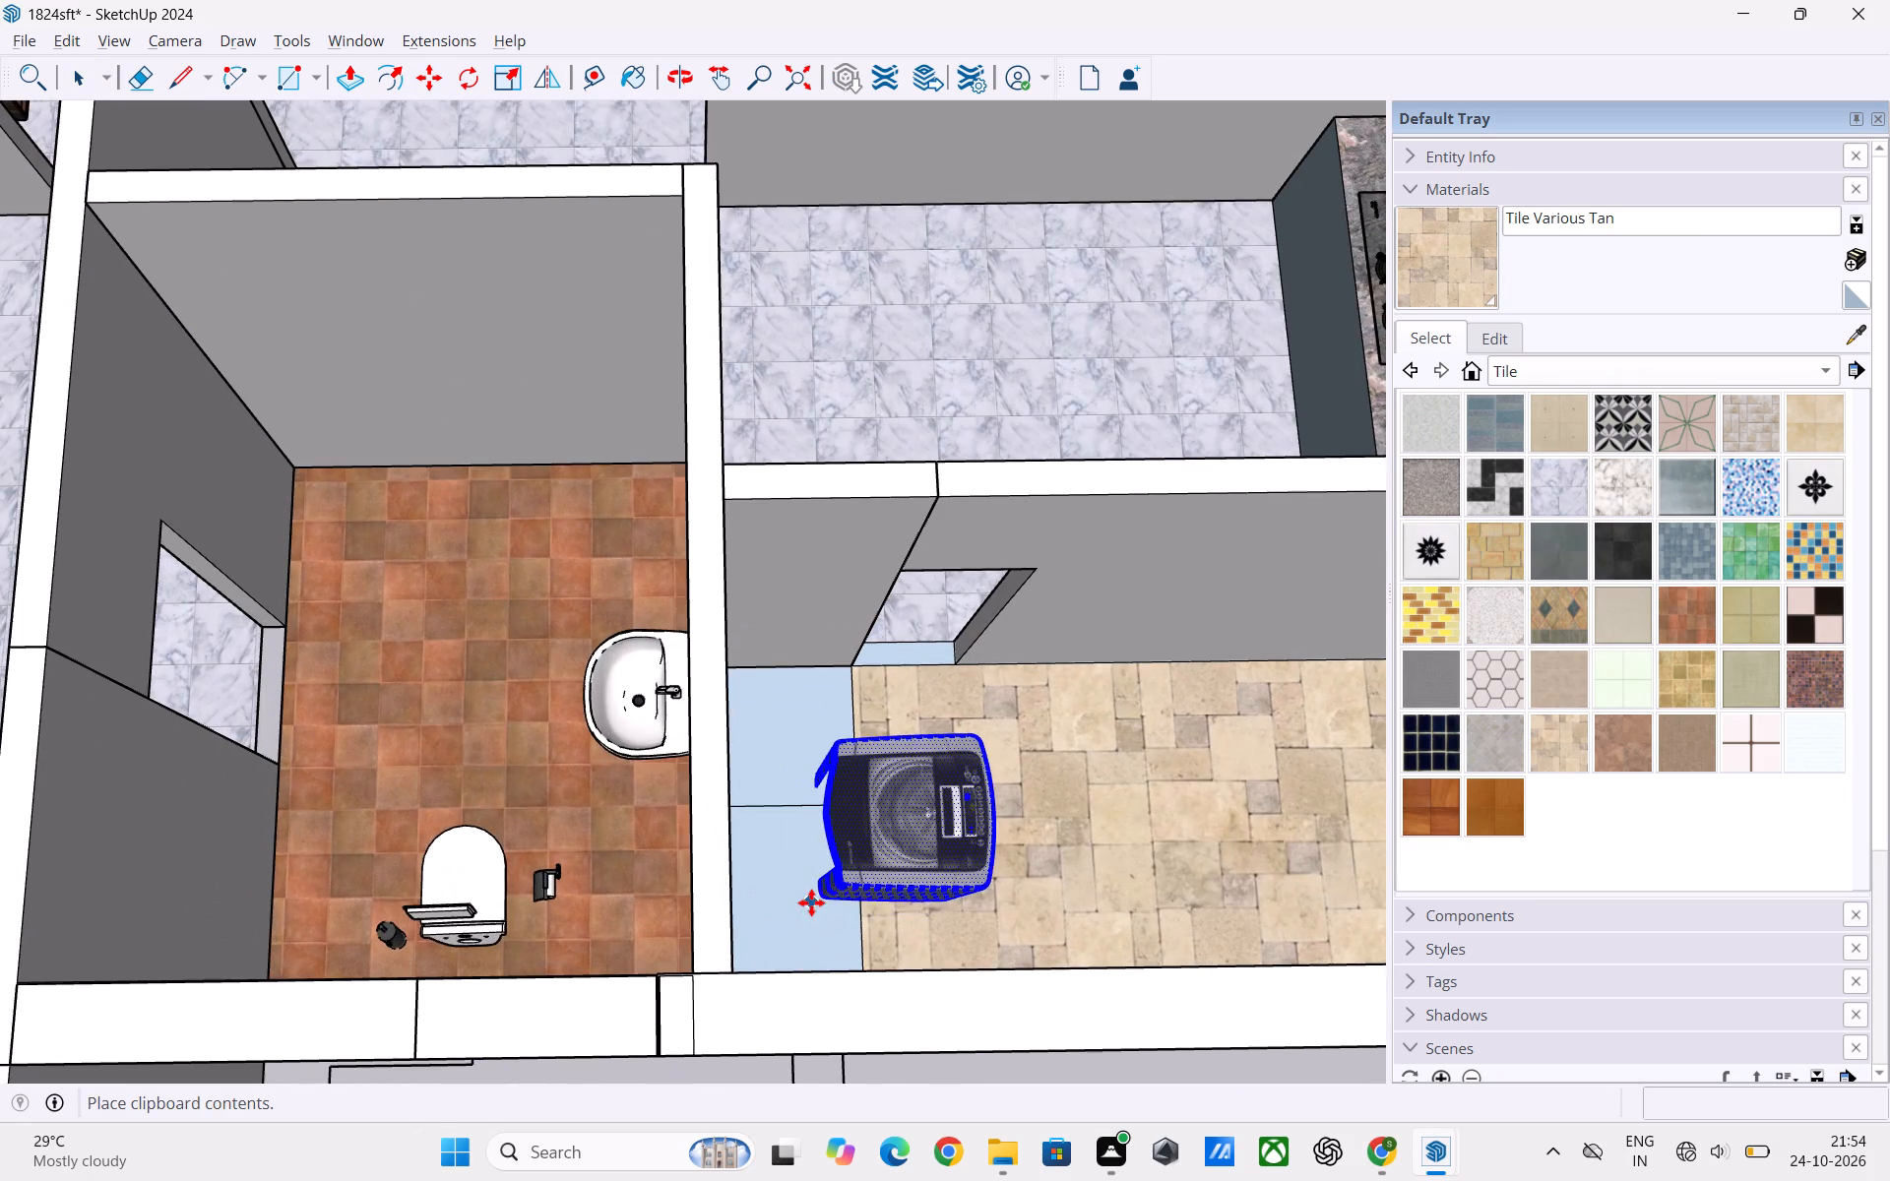
pyautogui.moveTo(811, 902); pyautogui.dragTo(535, 958, button='middle')
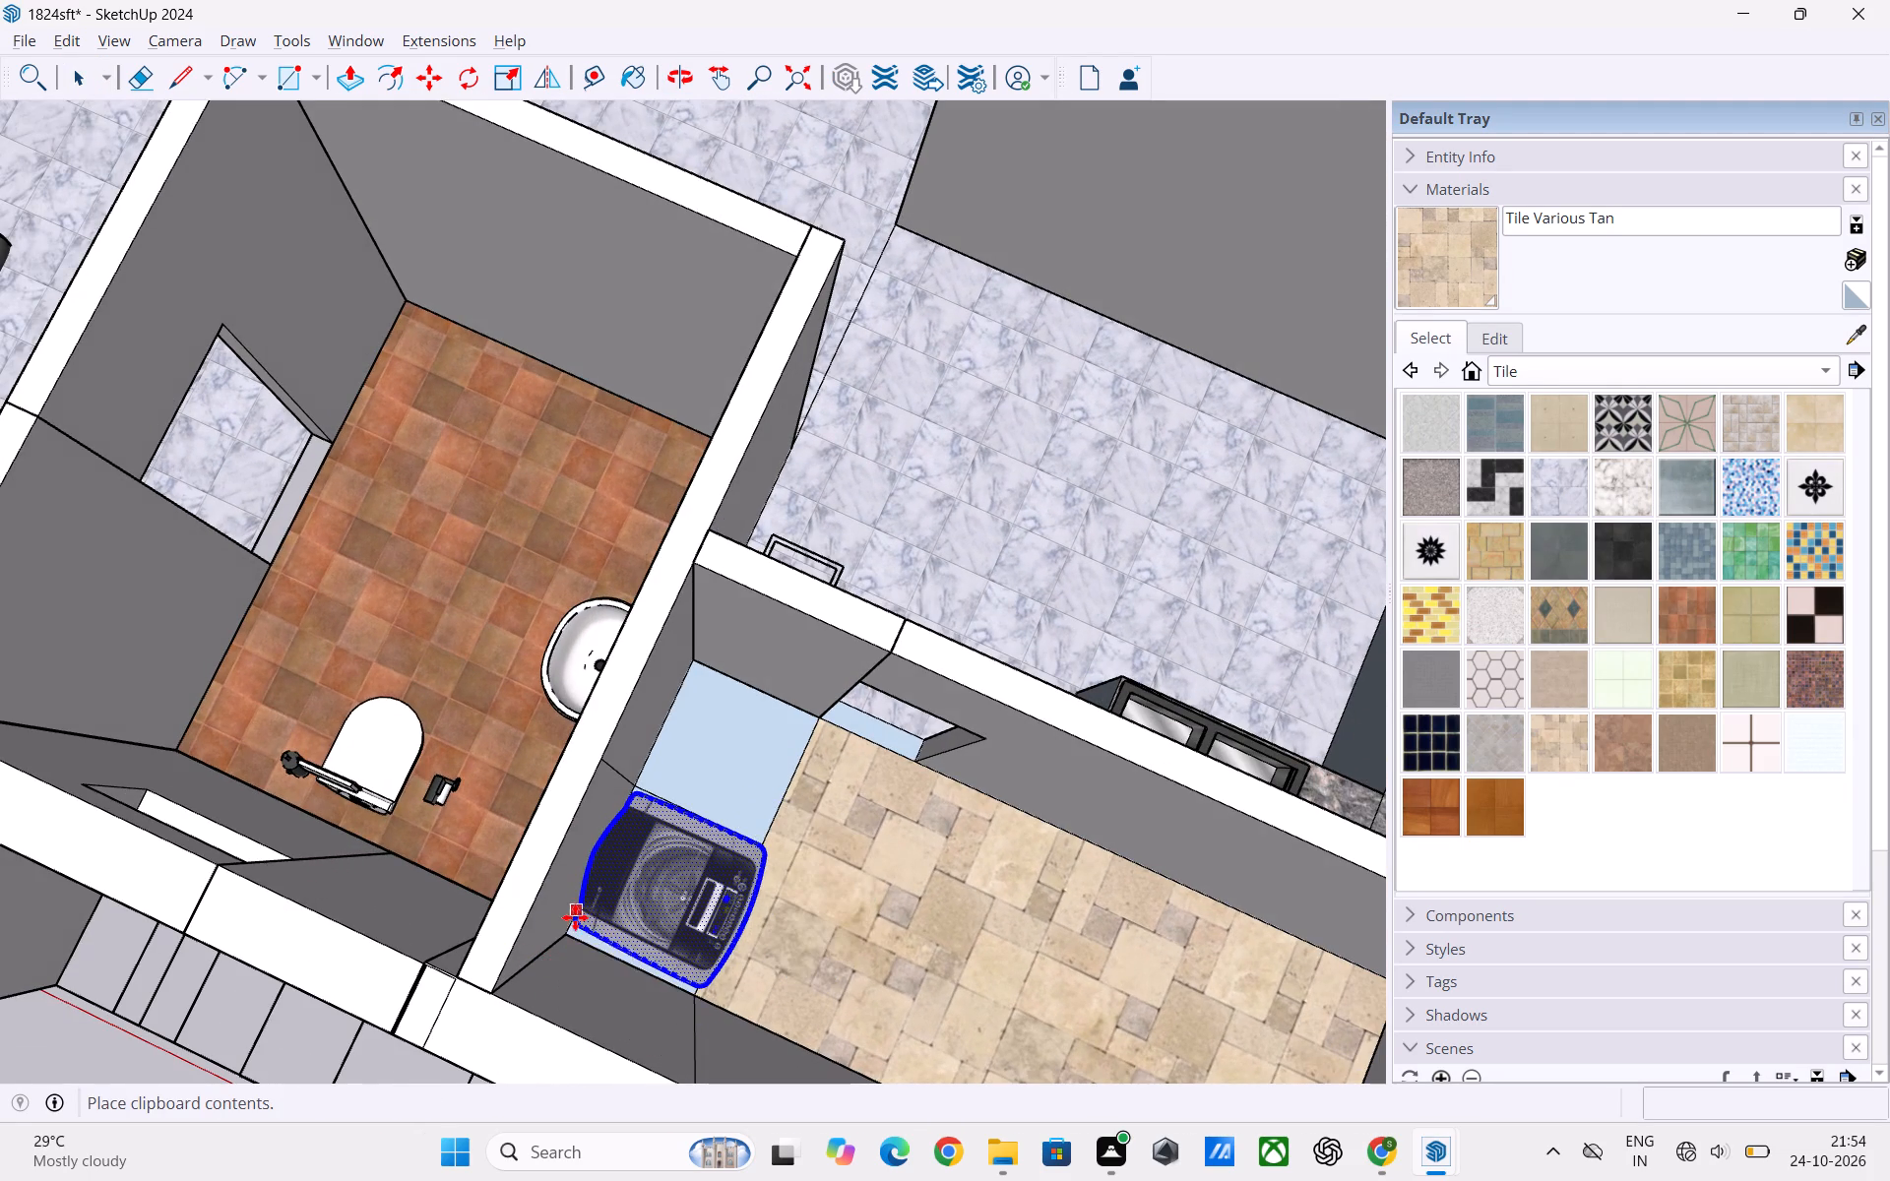
pyautogui.click(575, 917)
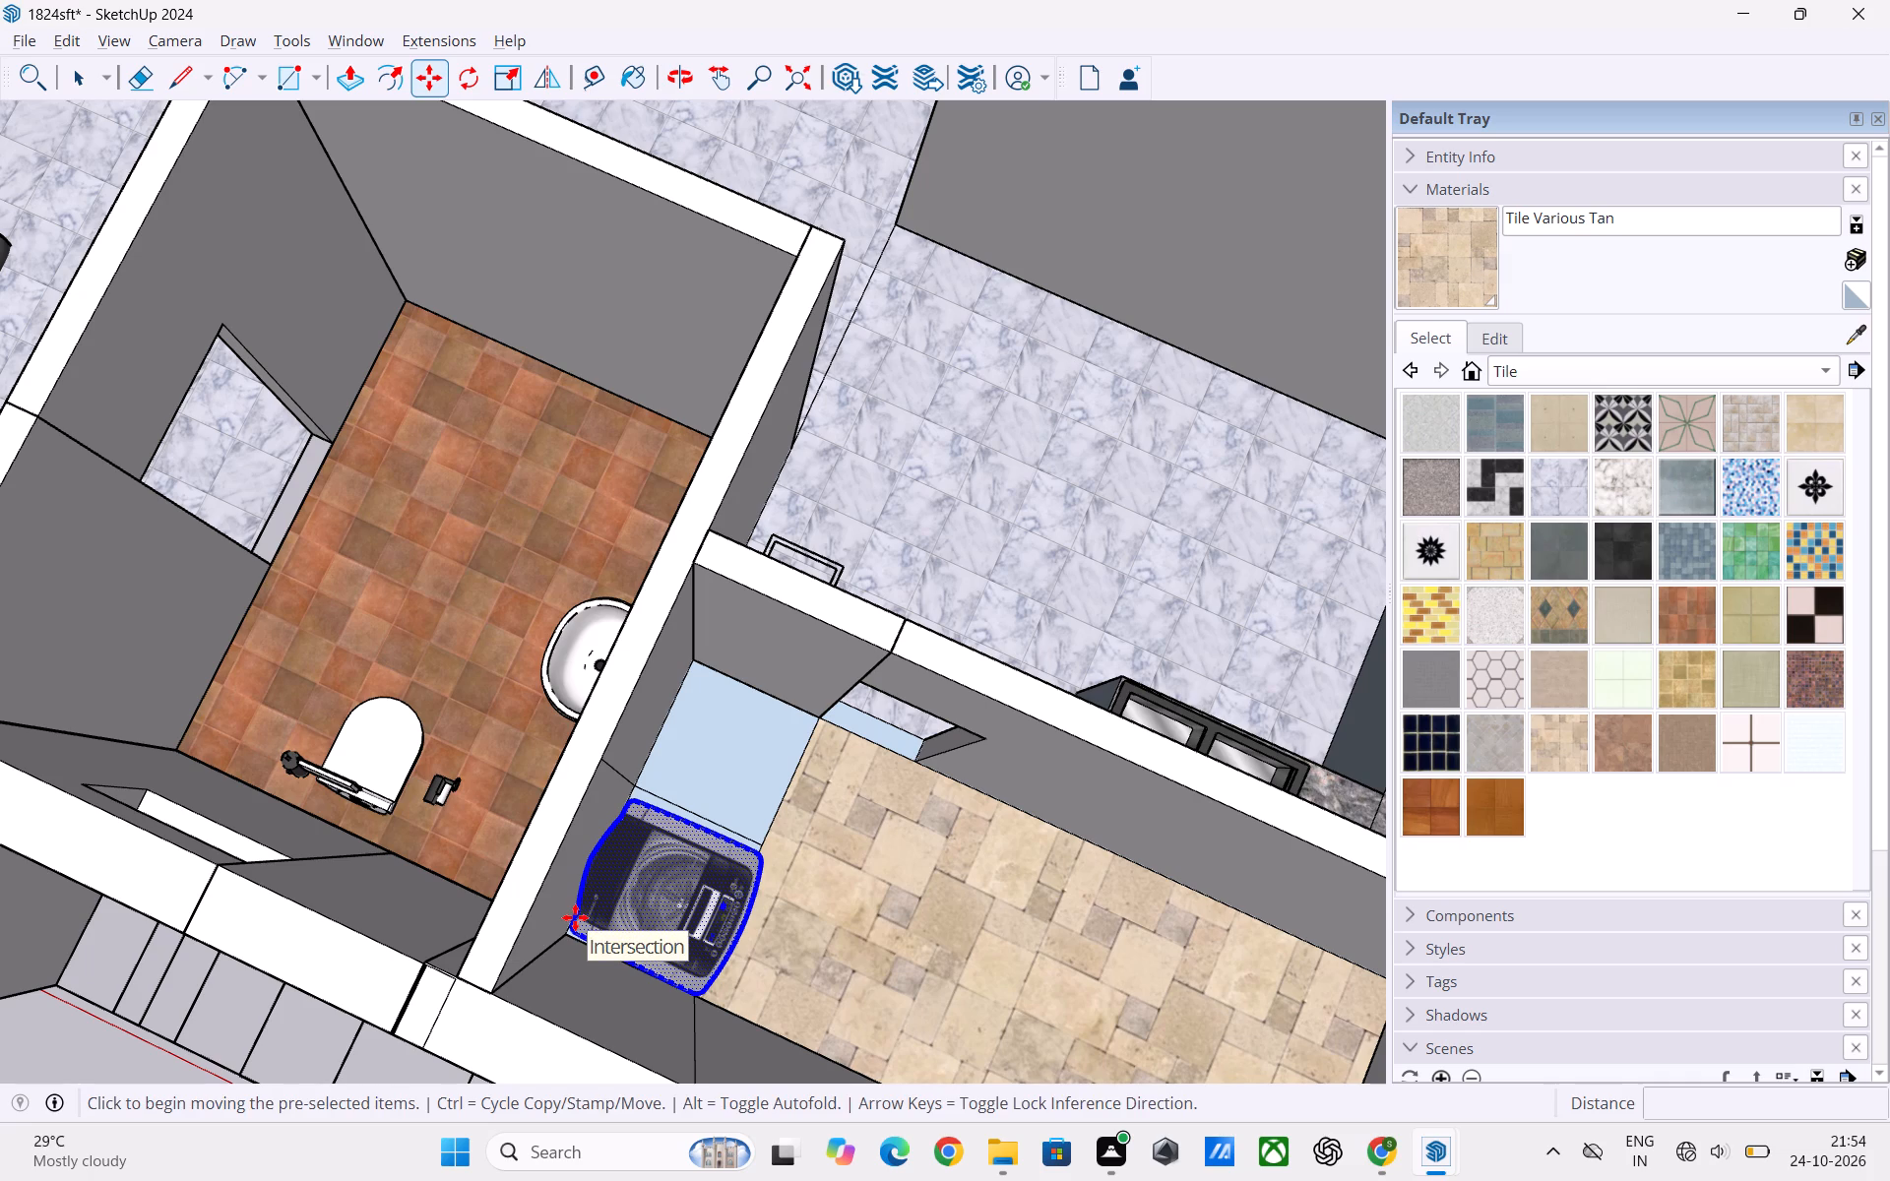
# Copy the washing machine alongside the first one, towards the kitchen wall of the utility, and clear the selection.
pyautogui.press('m')
pyautogui.click(624, 902)
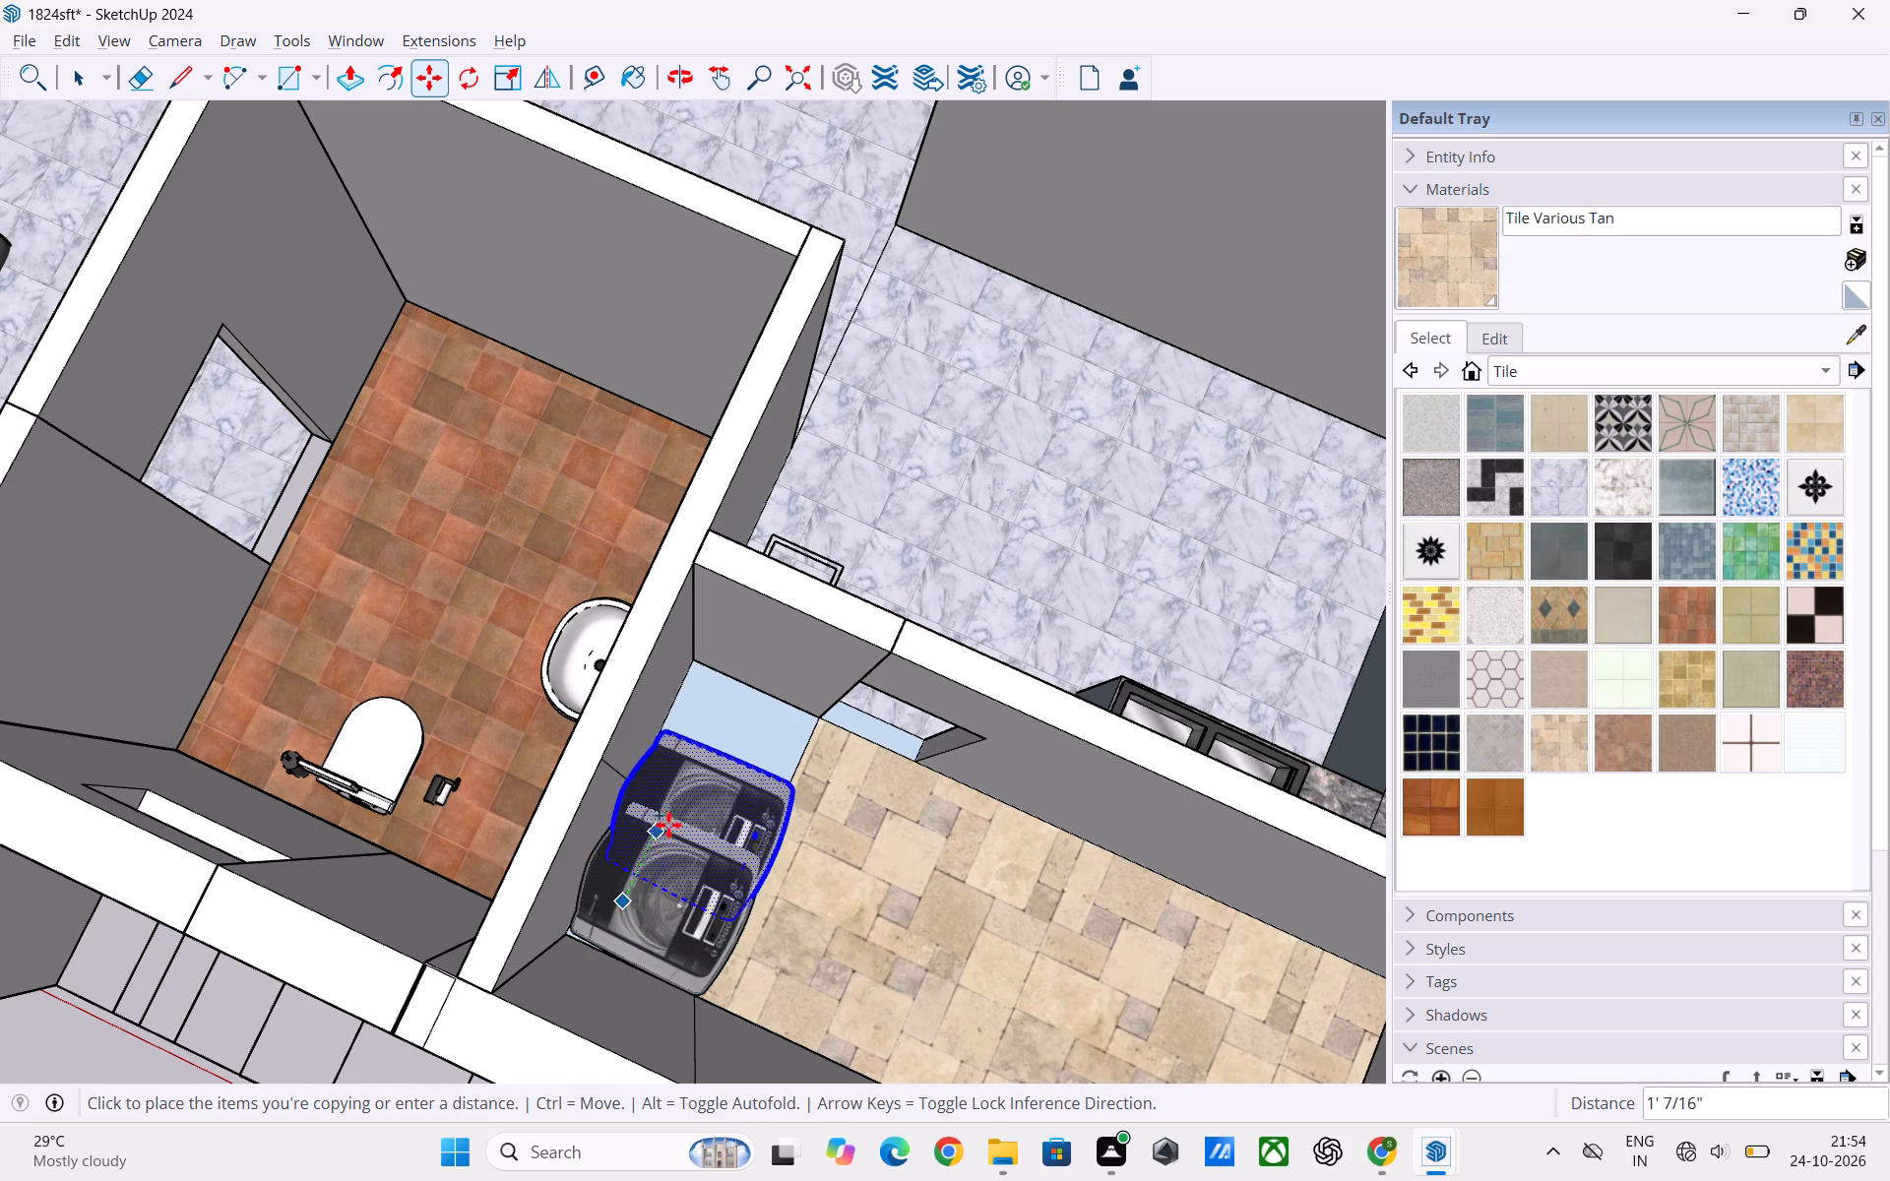
pyautogui.click(690, 761)
pyautogui.press('space')
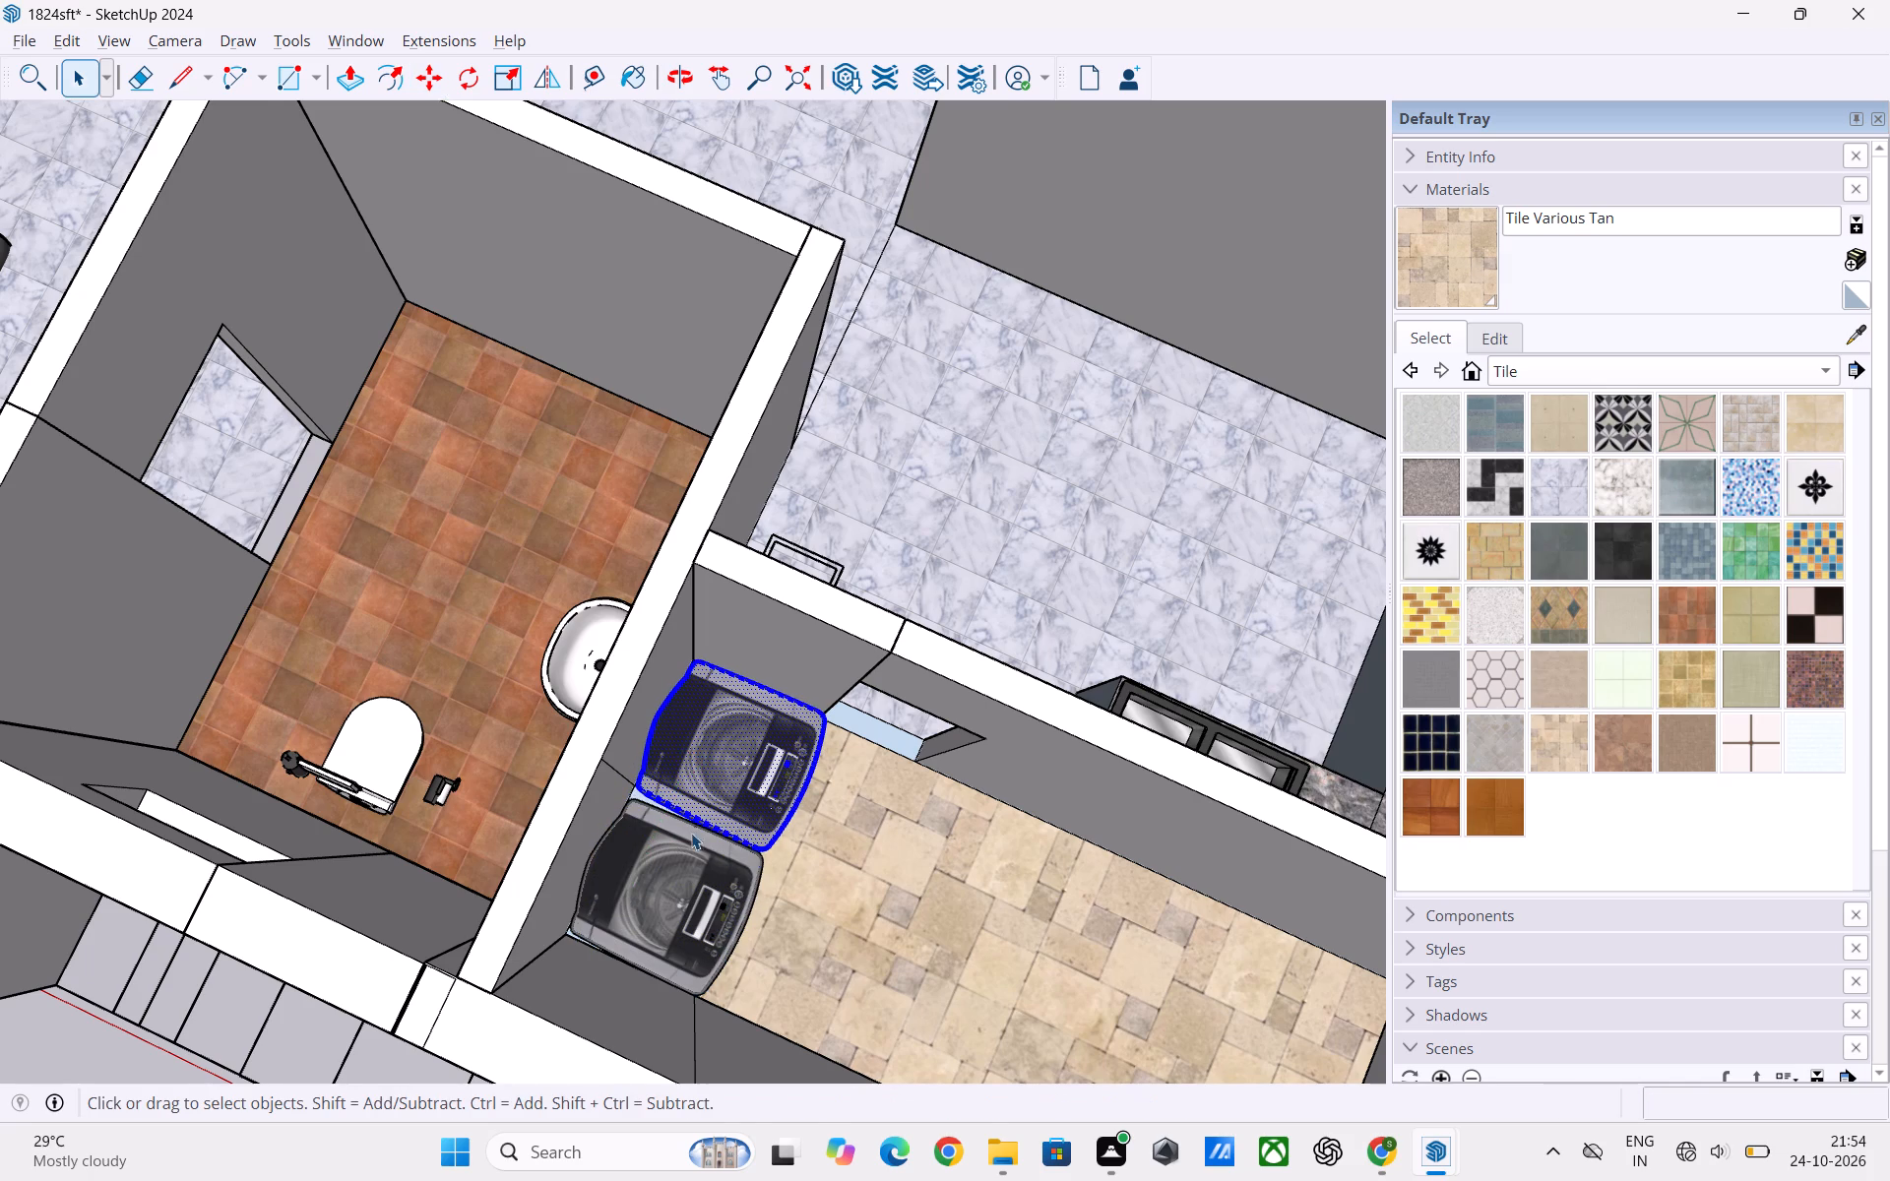
pyautogui.scroll(-13, 689, 835)
pyautogui.click(1105, 824)
# Review the two washing machines in the utility and the overall apartment layout.
pyautogui.scroll(6, 665, 888)
pyautogui.moveTo(682, 876); pyautogui.dragTo(823, 826, button='middle')
pyautogui.scroll(3, 819, 792)
pyautogui.scroll(-2, 819, 792)
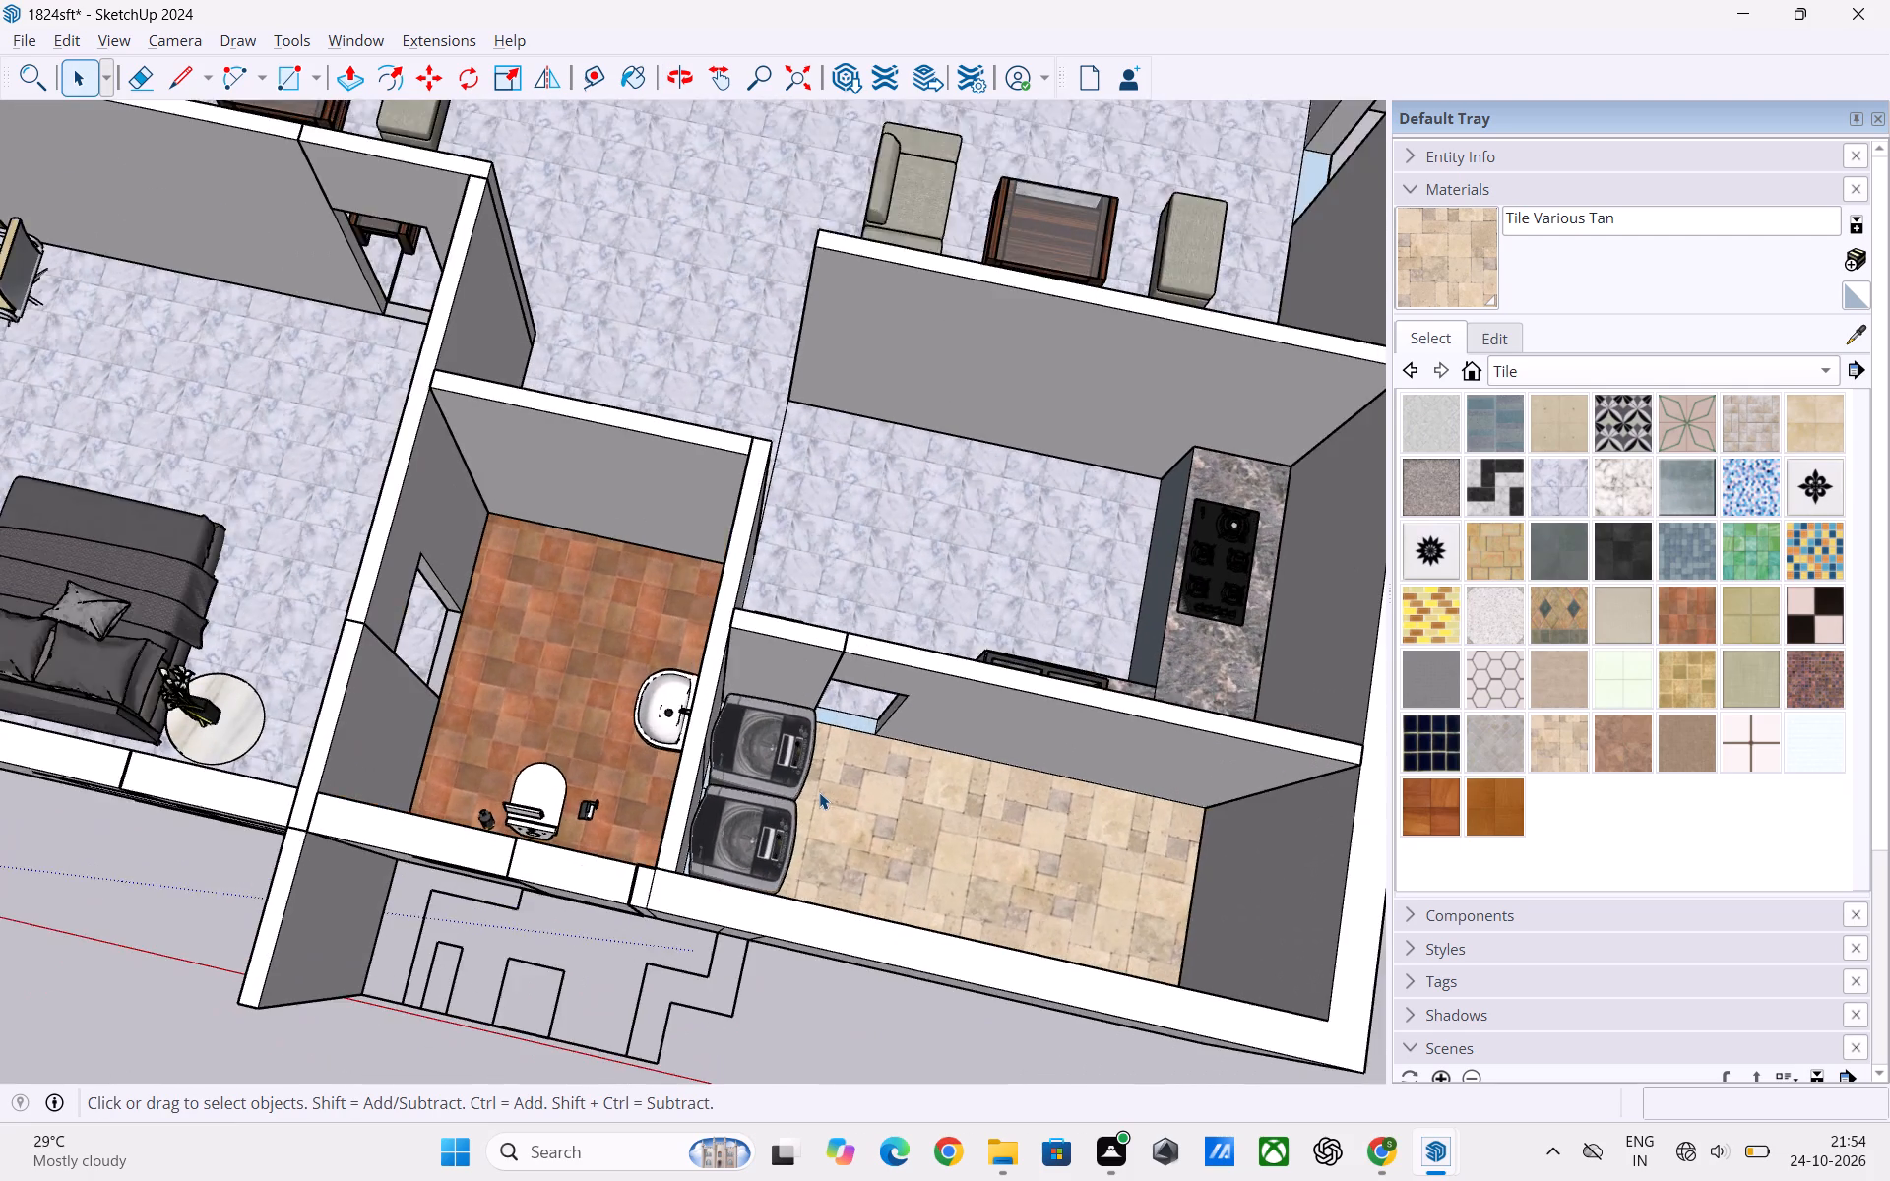
pyautogui.scroll(-10, 612, 779)
pyautogui.moveTo(535, 839); pyautogui.dragTo(782, 865, button='middle')
pyautogui.scroll(3, 755, 799)
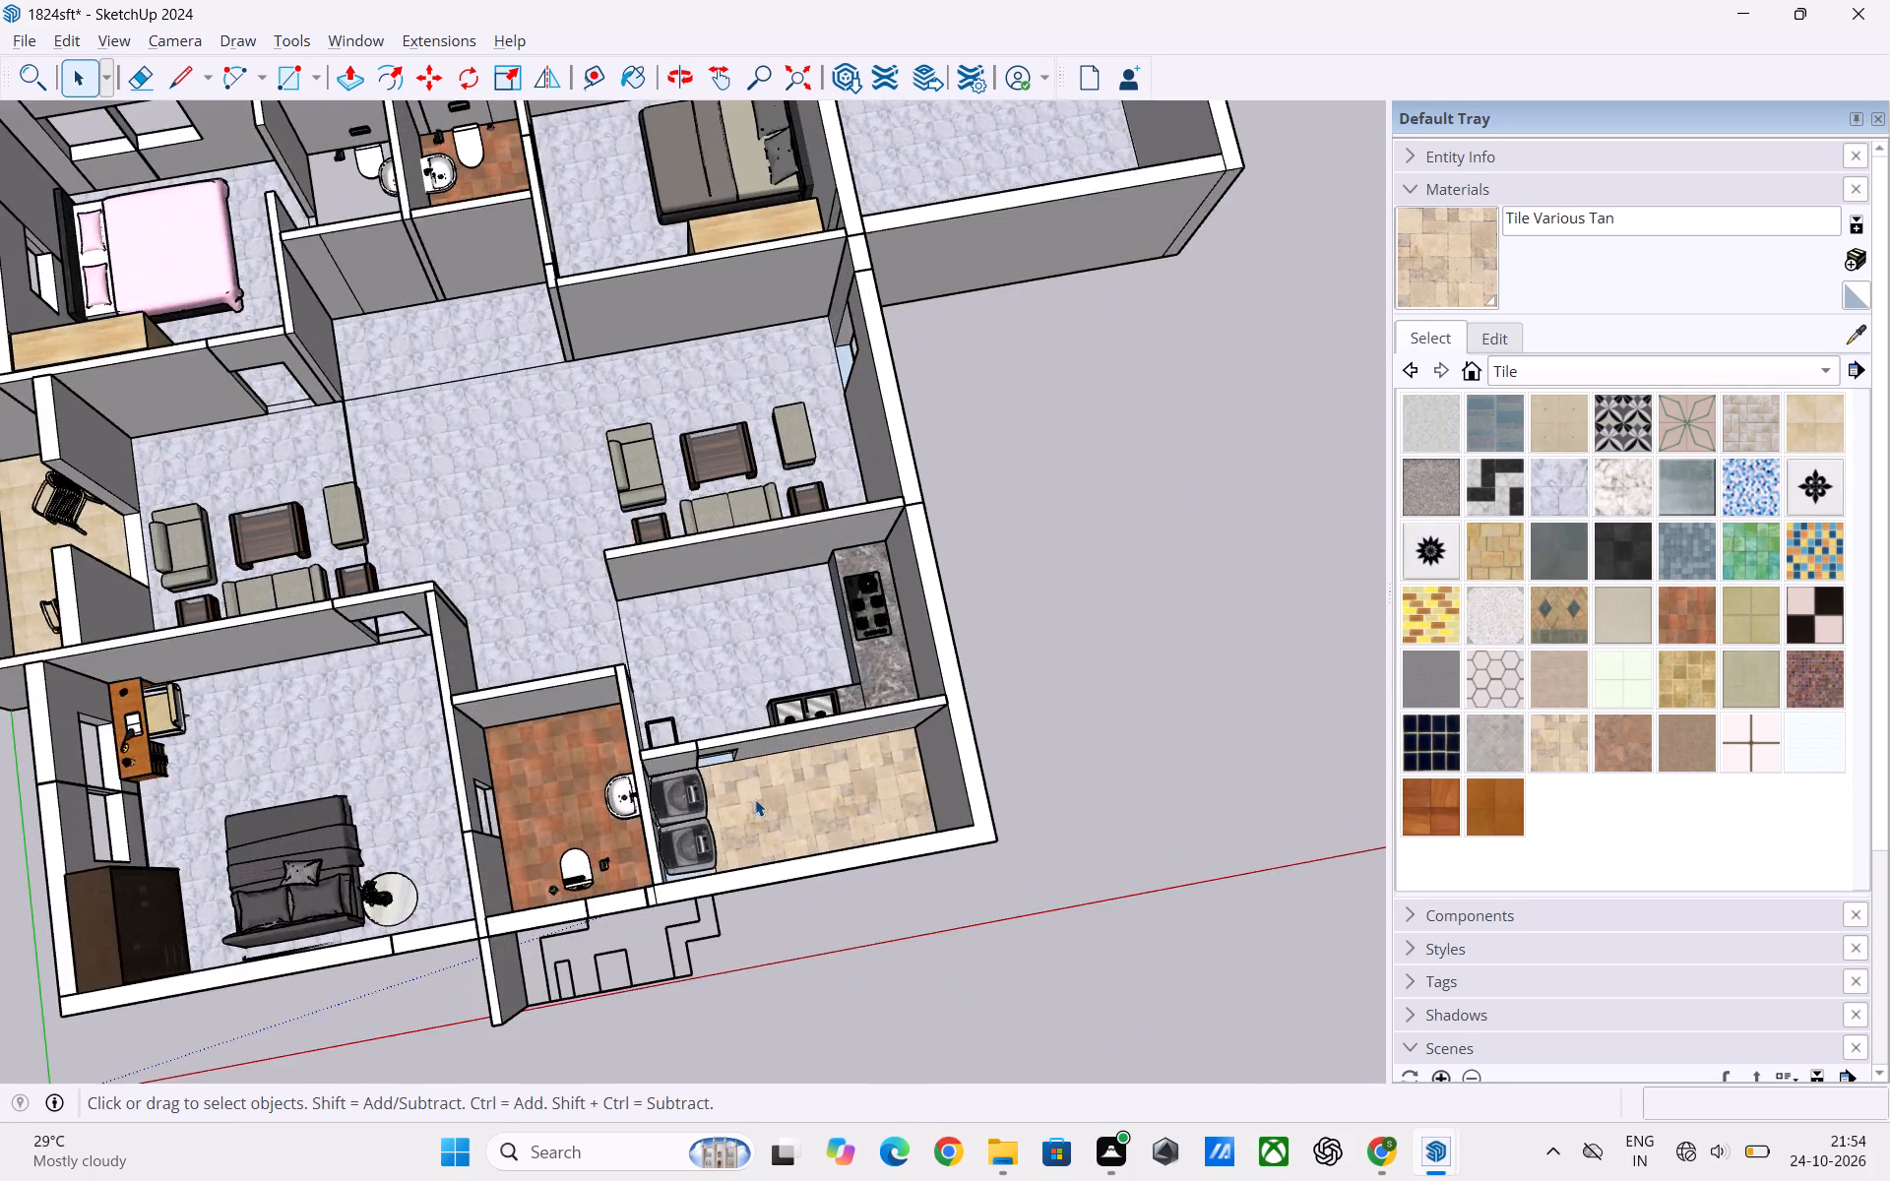
pyautogui.scroll(-3, 752, 798)
pyautogui.moveTo(805, 798); pyautogui.dragTo(767, 849, button='middle')
pyautogui.scroll(-1, 805, 798)
pyautogui.scroll(-2, 882, 769)
pyautogui.moveTo(888, 777); pyautogui.dragTo(873, 802, button='middle')
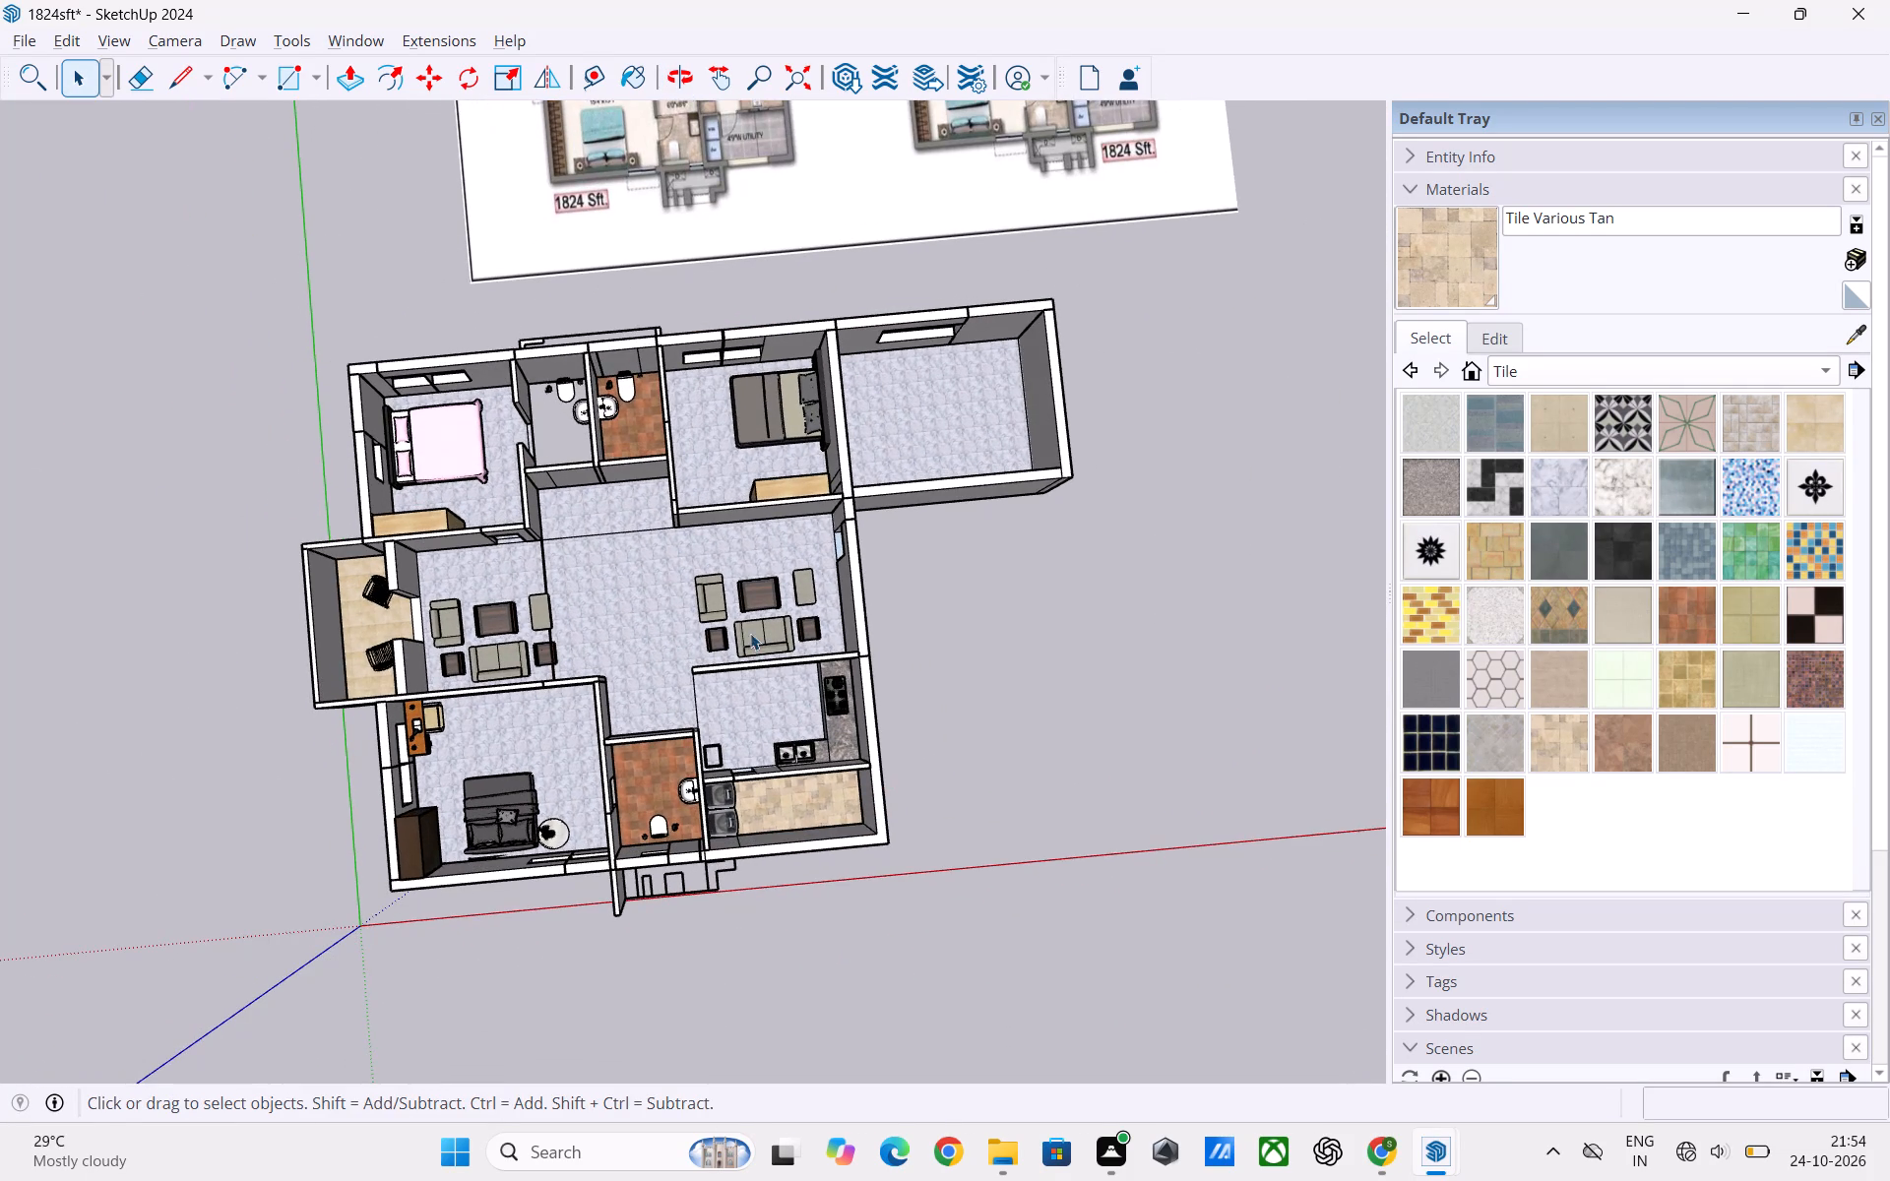
# Draw a floor rectangle about 5' by 4' 6 3/4" over the fixture end of the untiled toilet beside the pink-bed bedroom.
pyautogui.scroll(5, 610, 416)
pyautogui.click(507, 444)
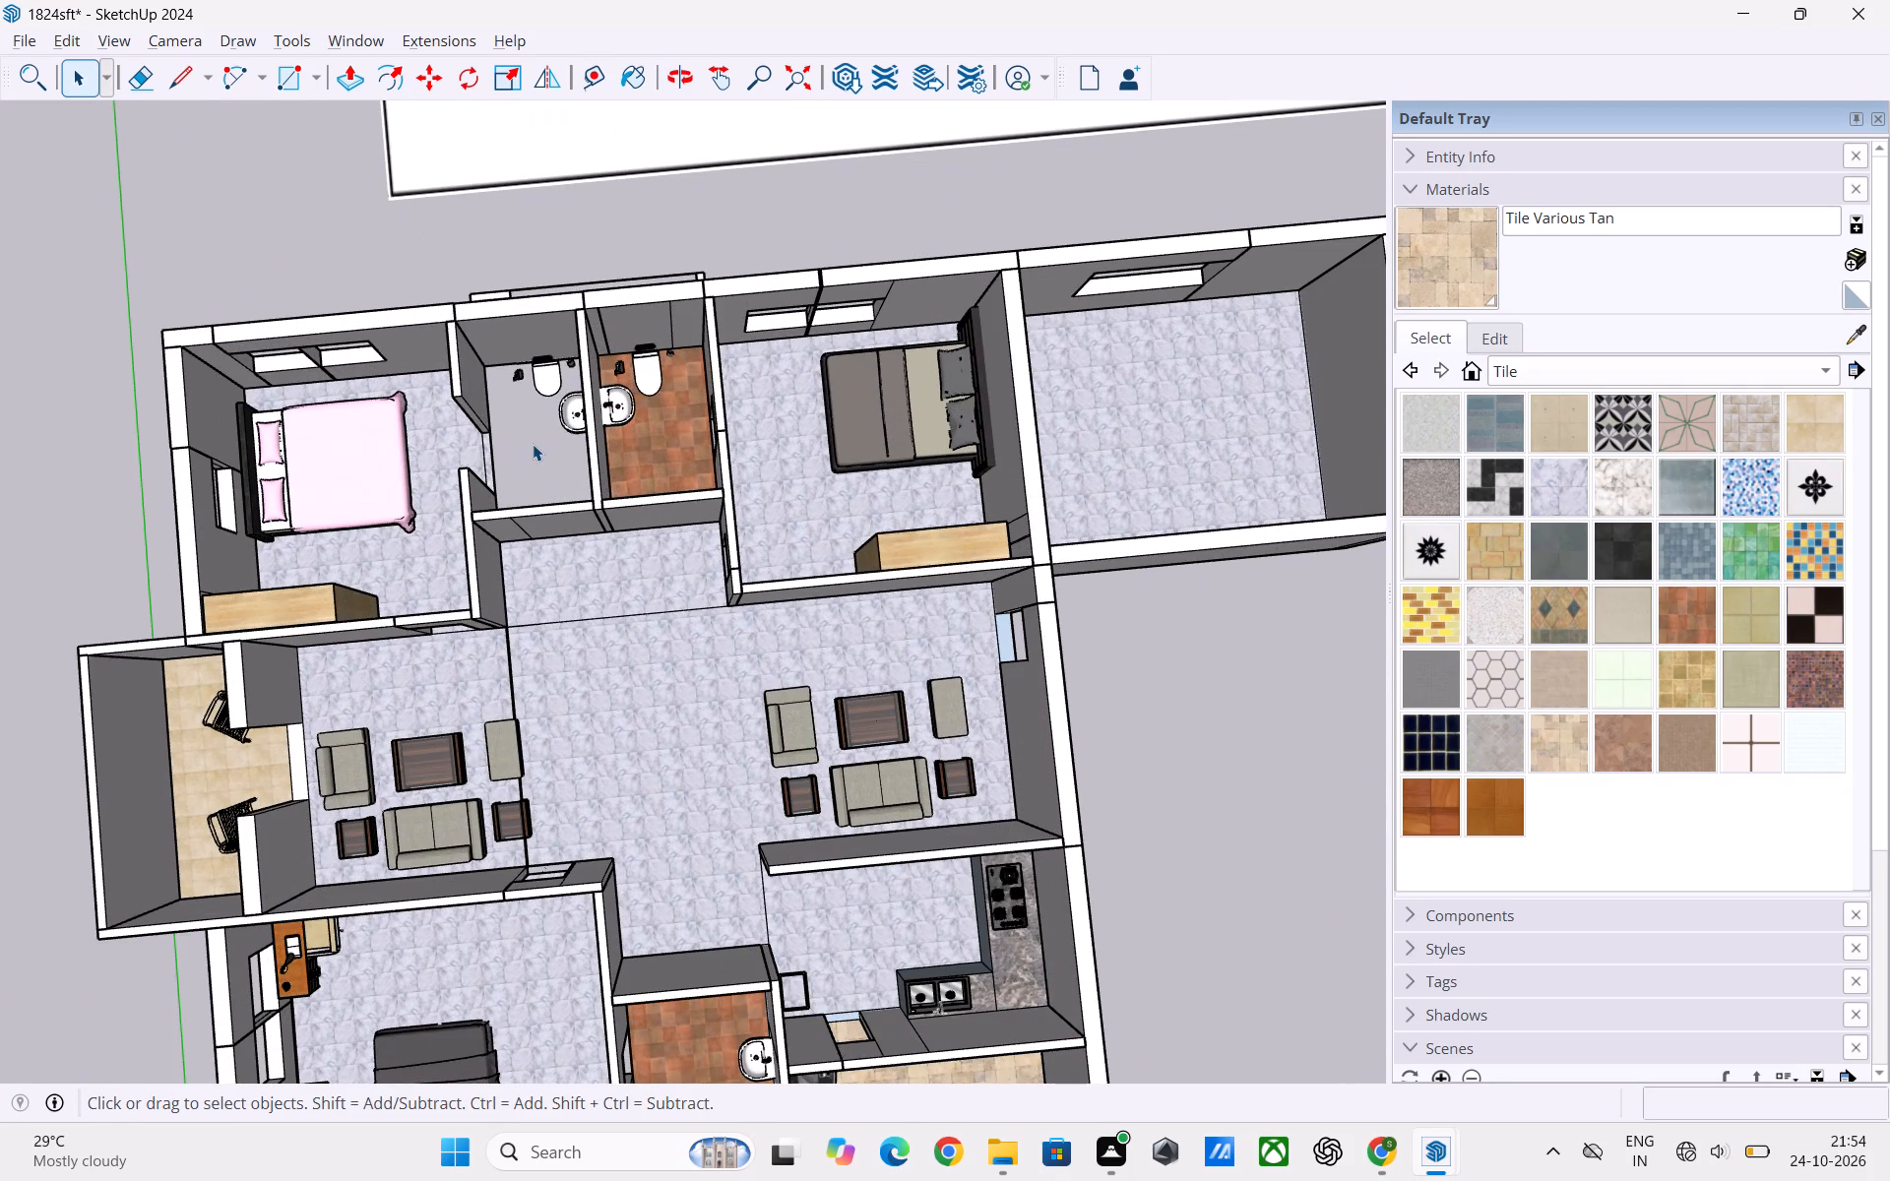
pyautogui.doubleClick(533, 444)
pyautogui.scroll(-2, 509, 398)
pyautogui.moveTo(514, 428); pyautogui.dragTo(545, 581, button='middle')
pyautogui.scroll(3, 516, 513)
pyautogui.scroll(-4, 891, 394)
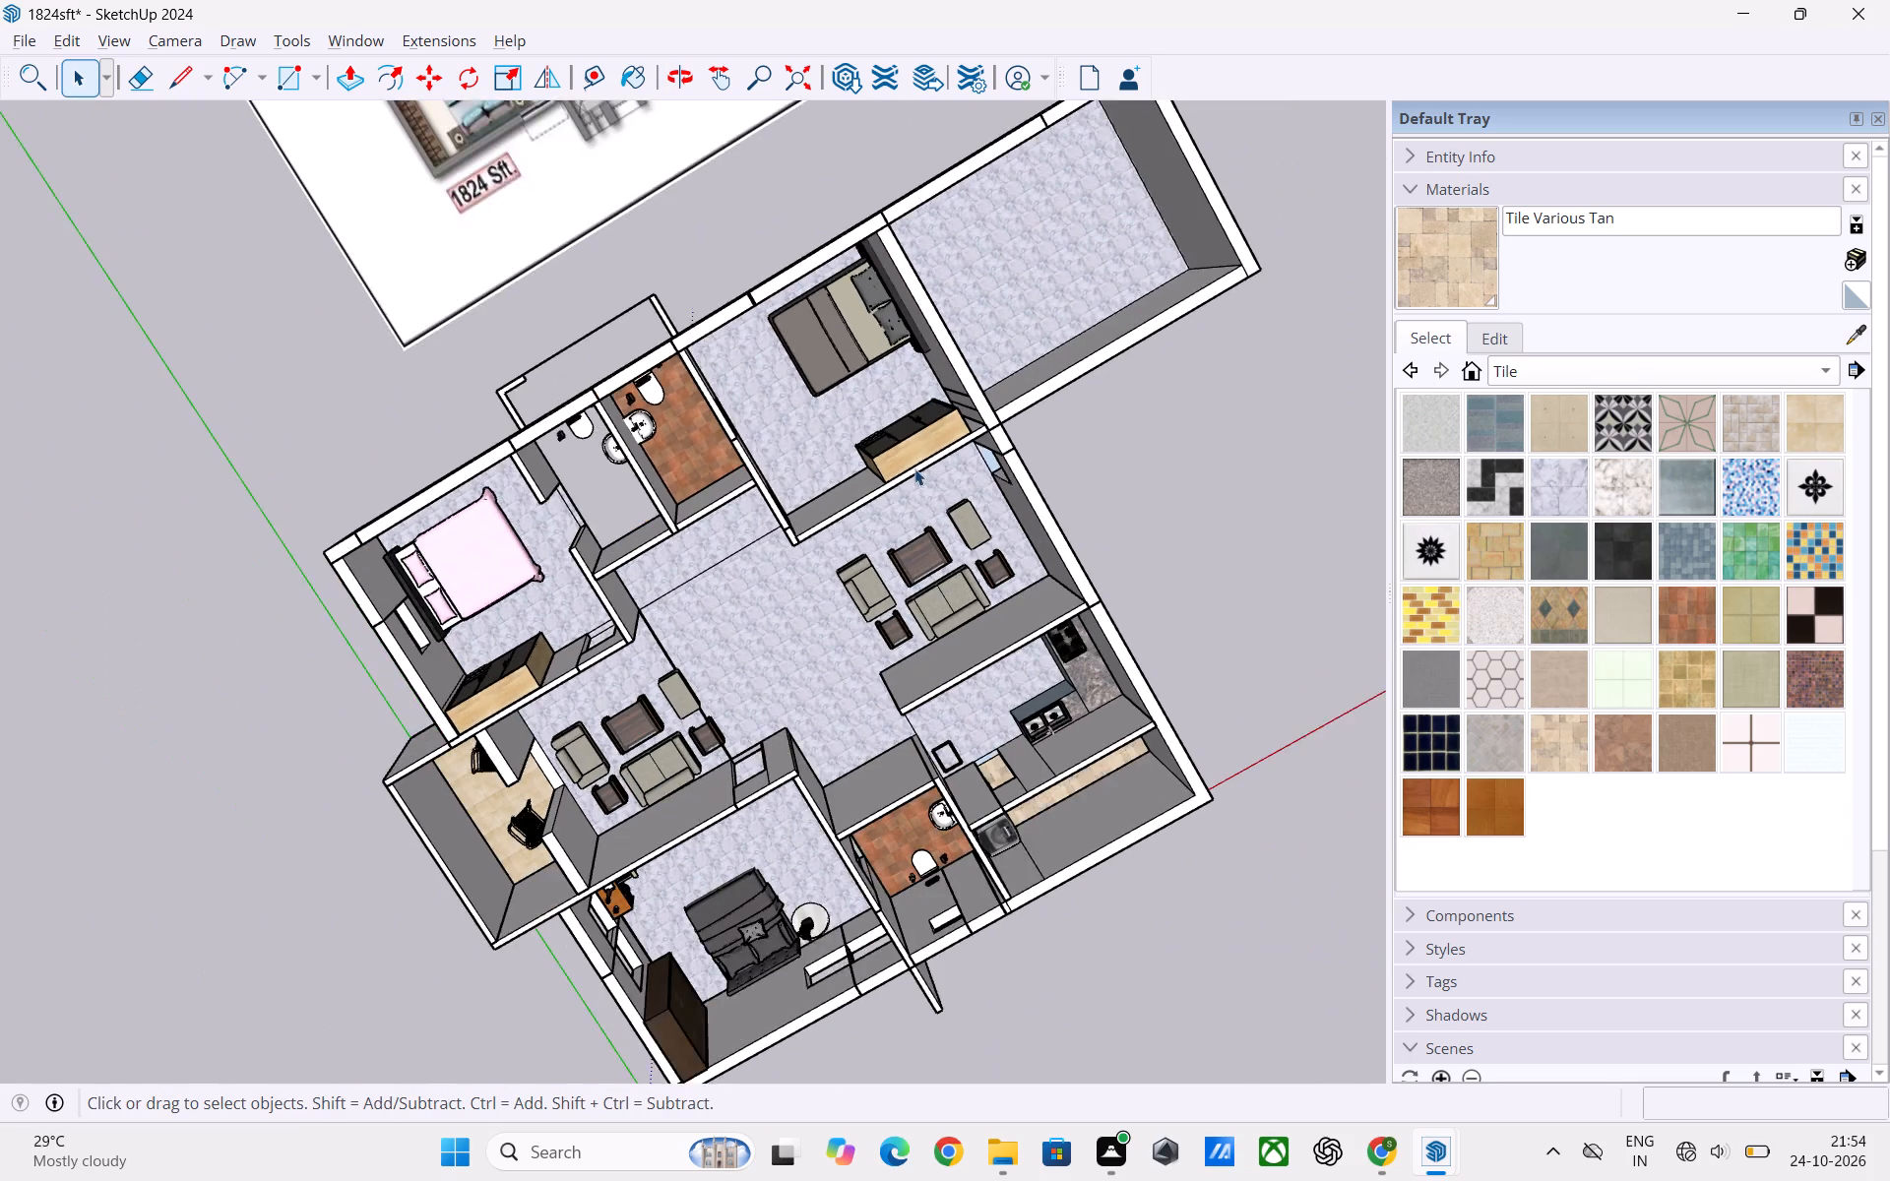
pyautogui.scroll(-2, 914, 468)
pyautogui.moveTo(653, 484); pyautogui.dragTo(588, 384, button='middle')
pyautogui.scroll(10, 597, 427)
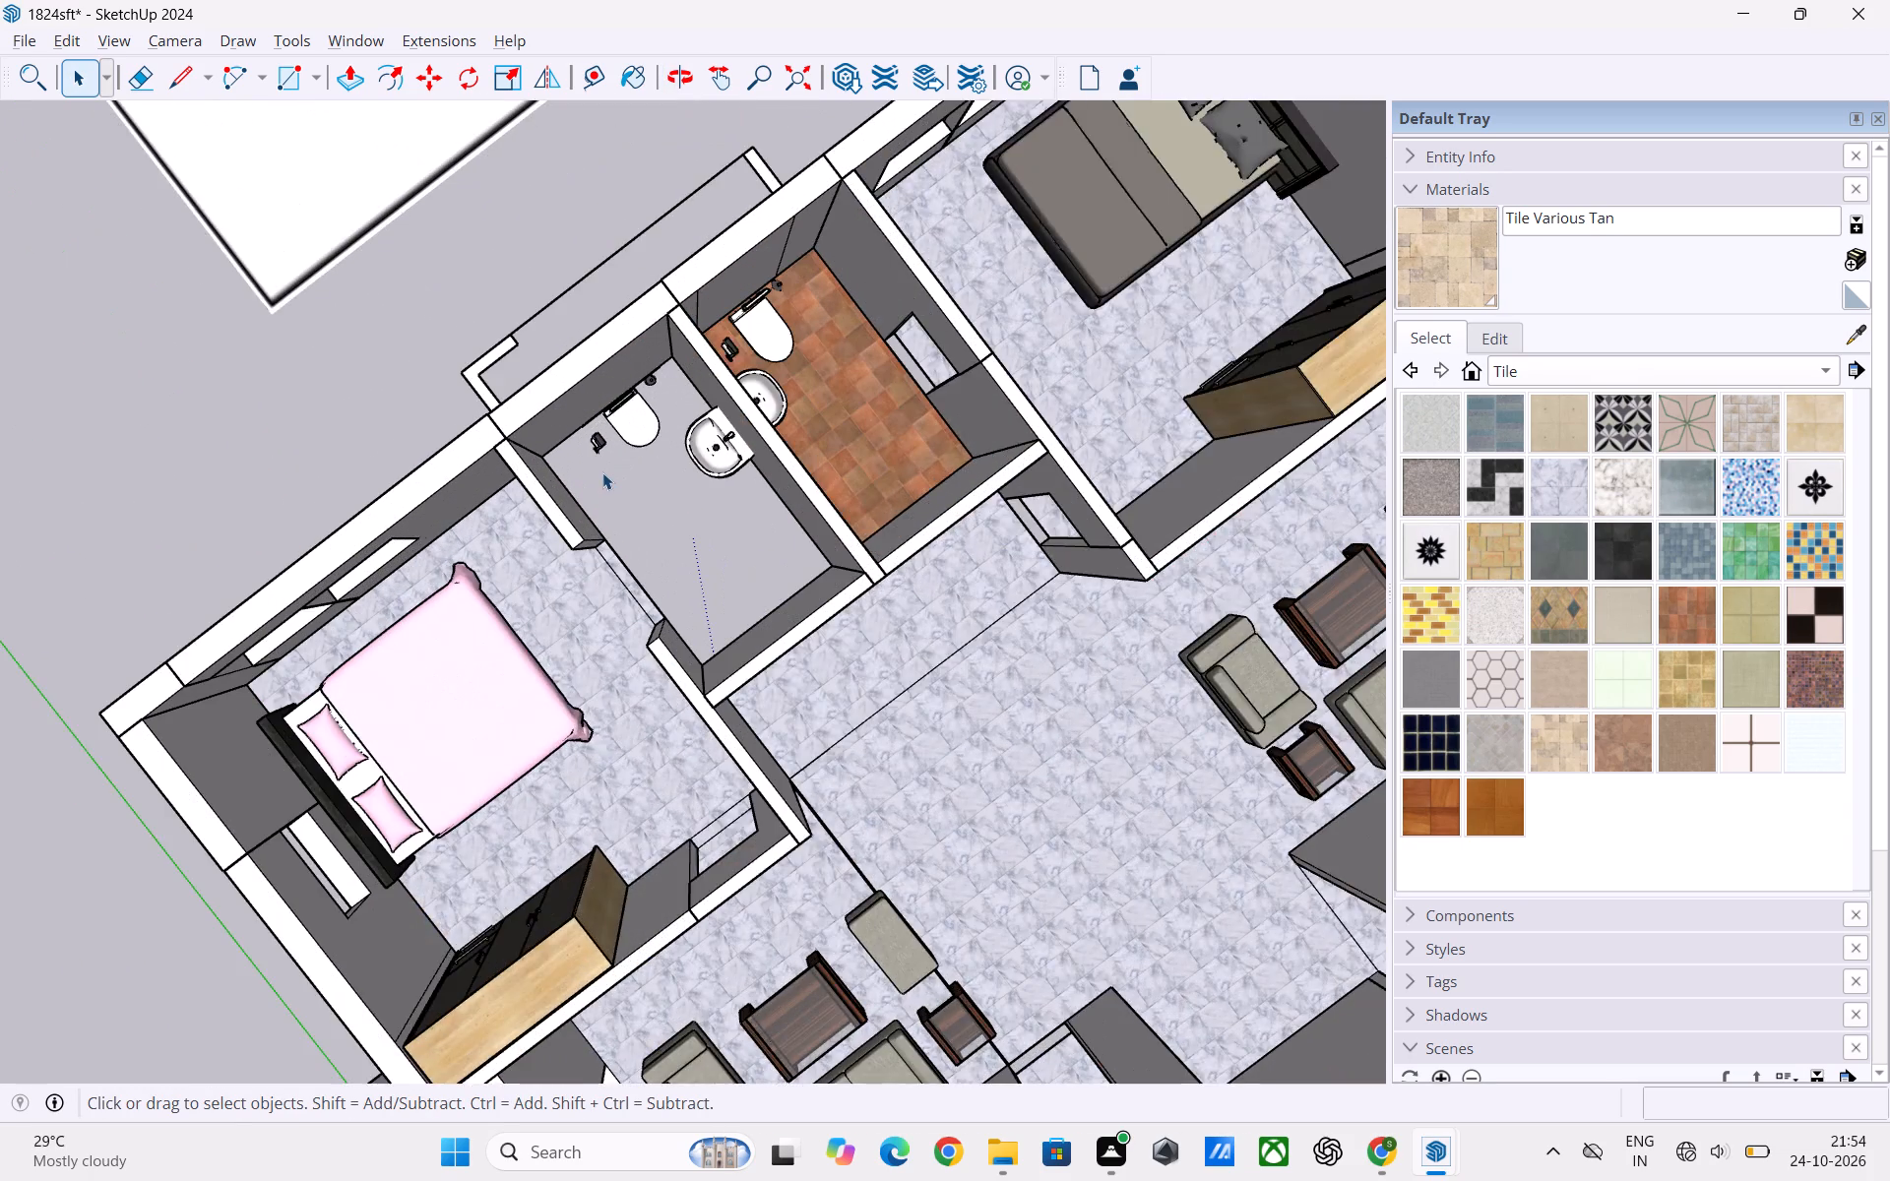
pyautogui.scroll(1, 602, 472)
pyautogui.press('r')
pyautogui.click(528, 458)
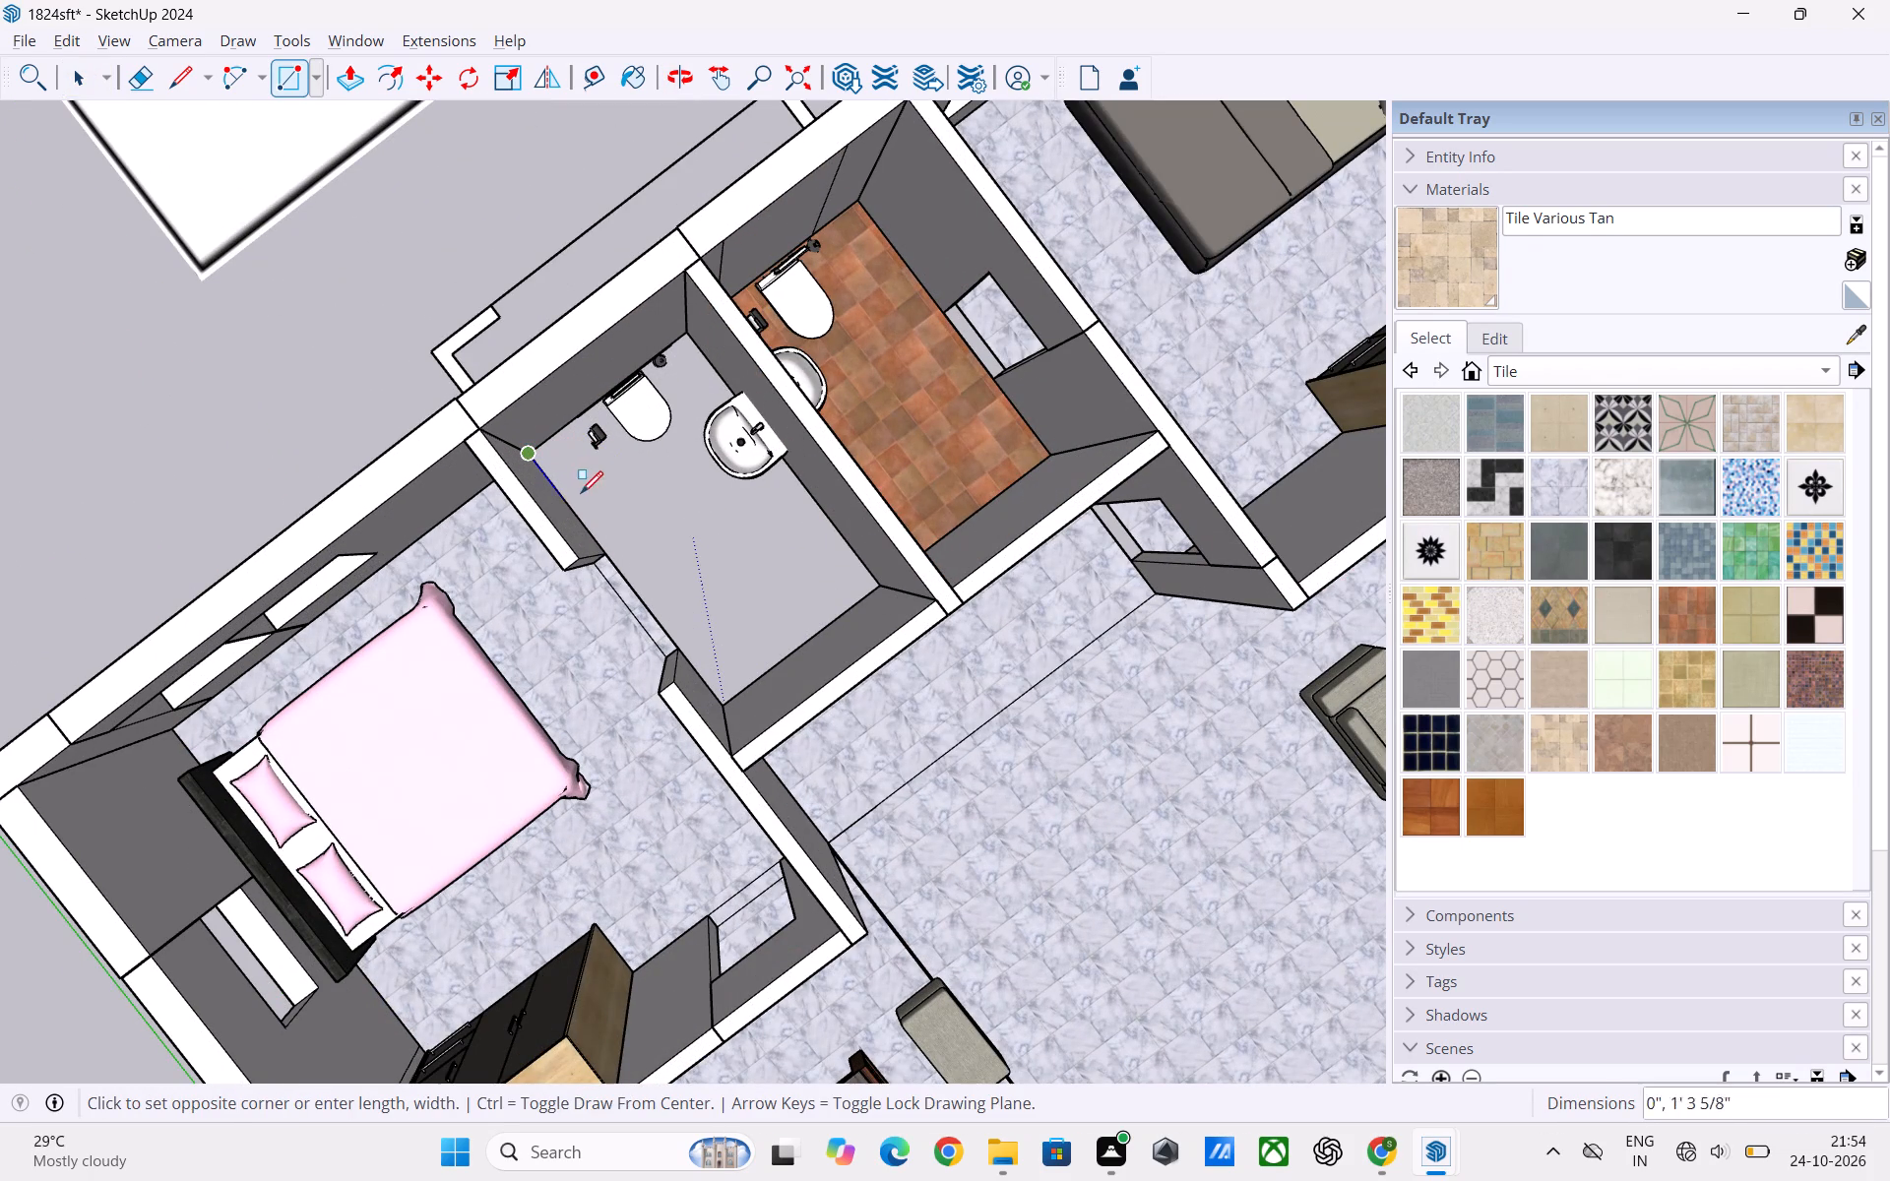
pyautogui.click(798, 477)
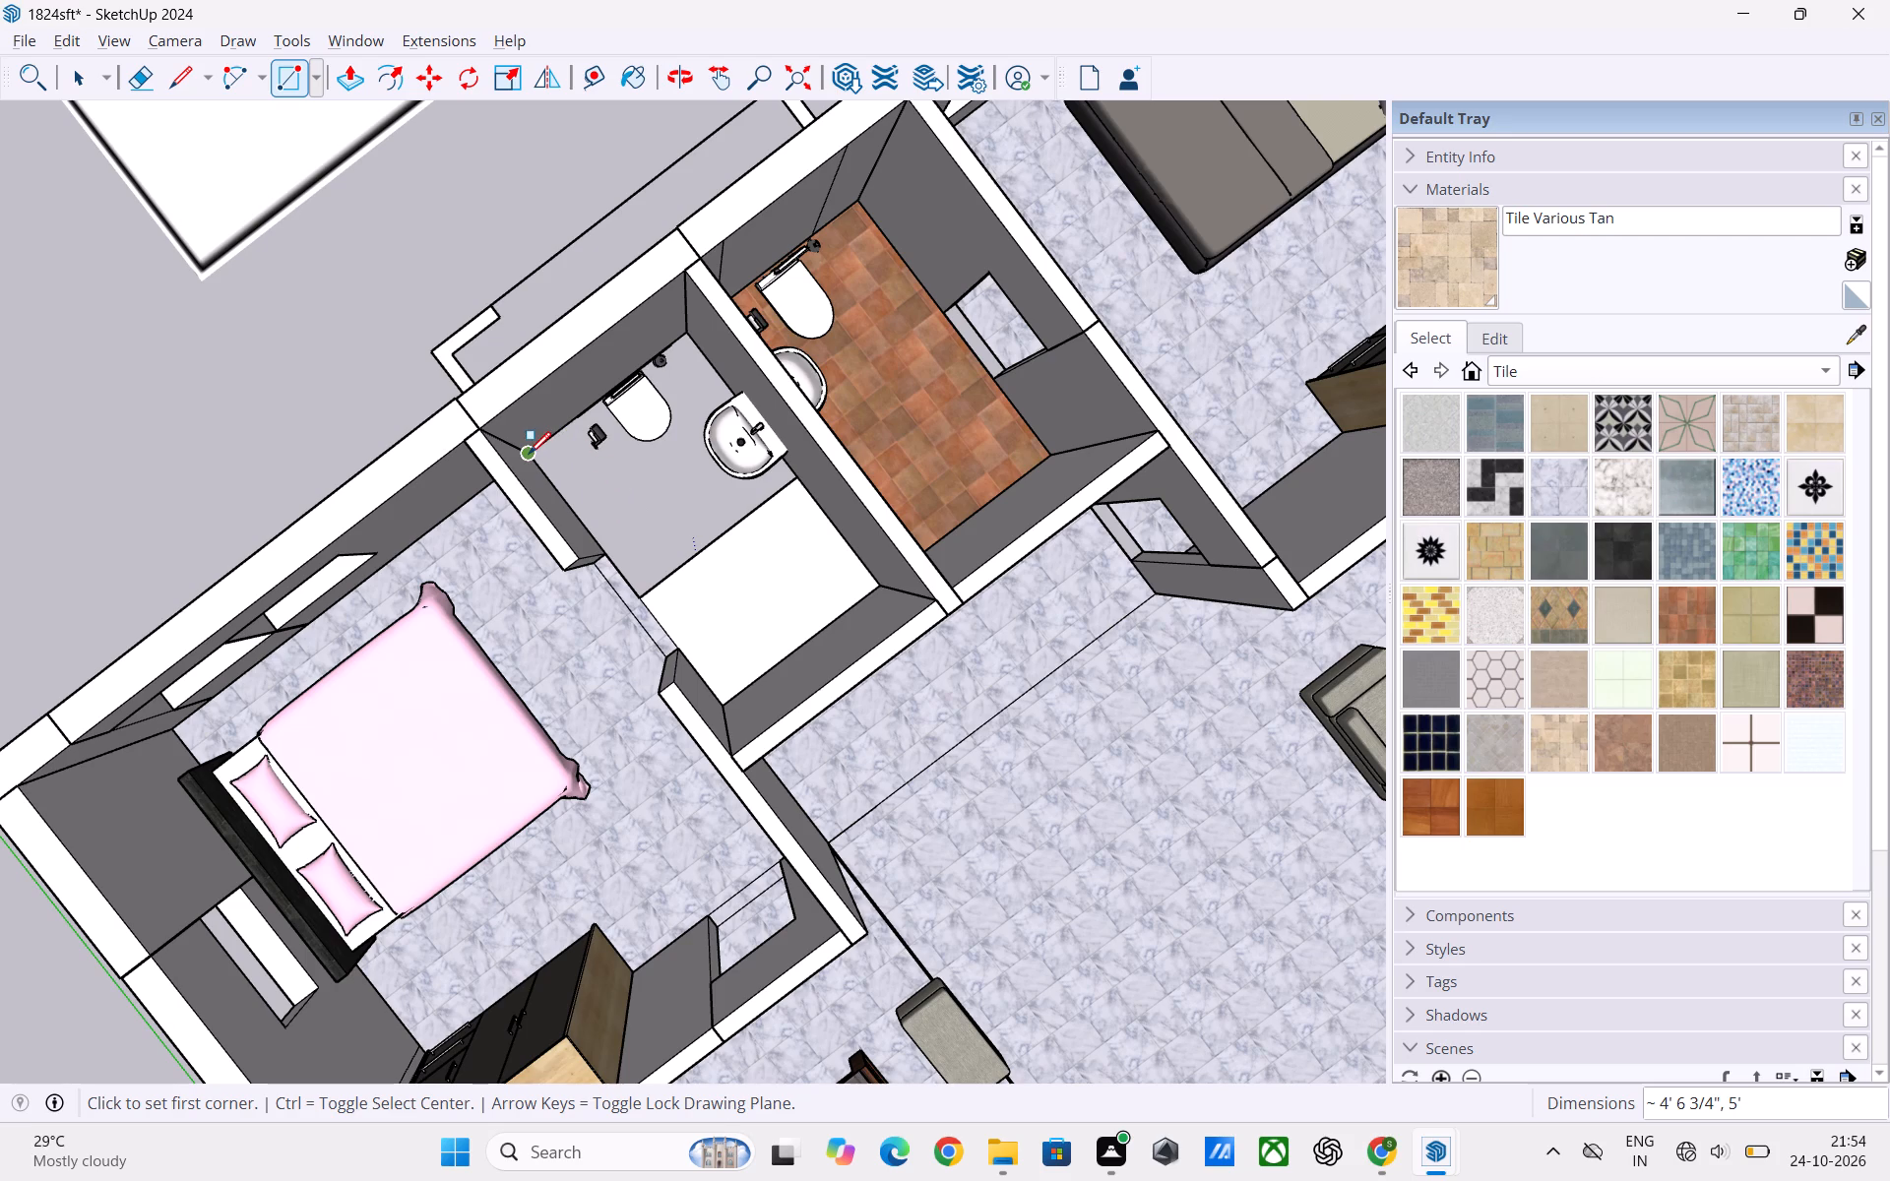
pyautogui.click(529, 454)
pyautogui.click(790, 482)
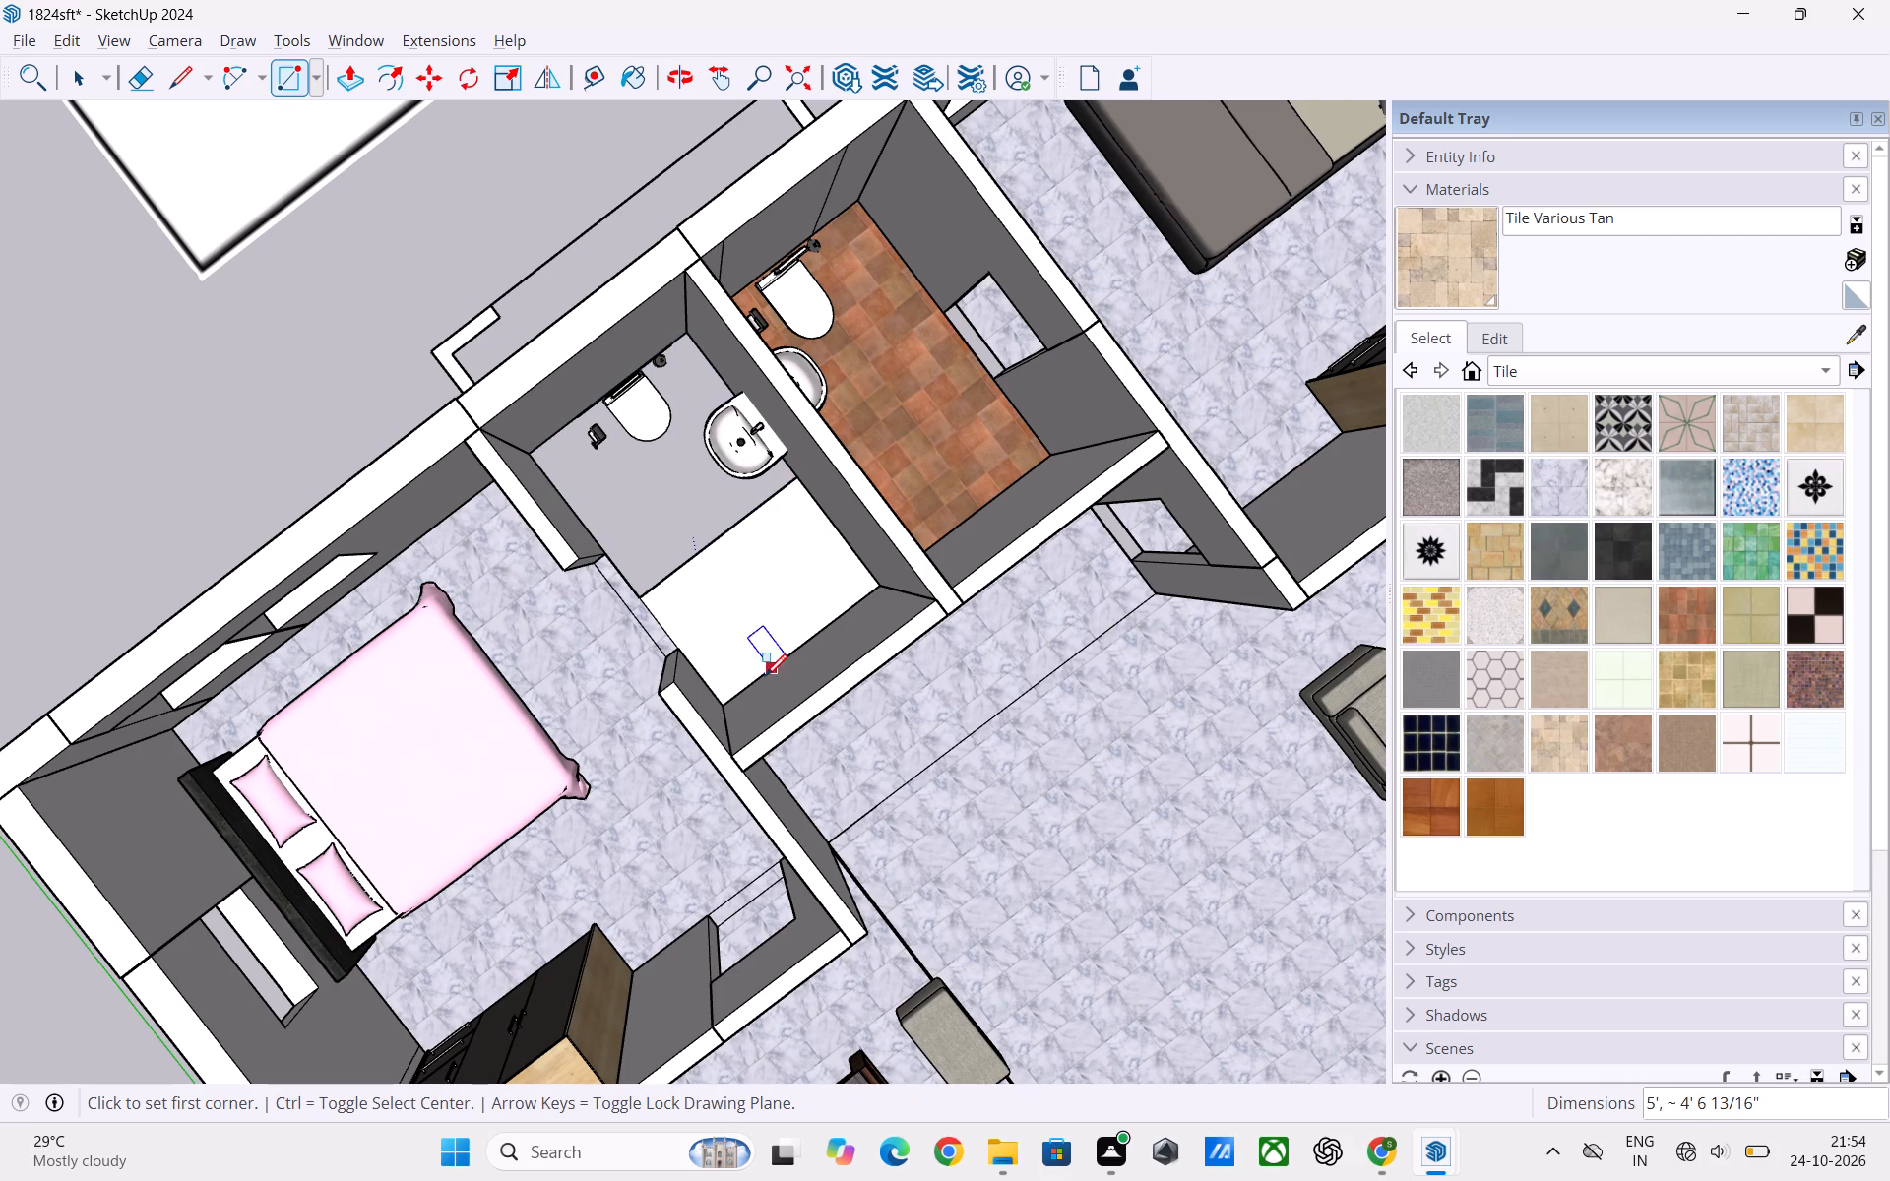
# Draw a floor rectangle about 3' 5 1/4" by 5' over the remaining end of the same toilet and select its face.
pyautogui.click(723, 703)
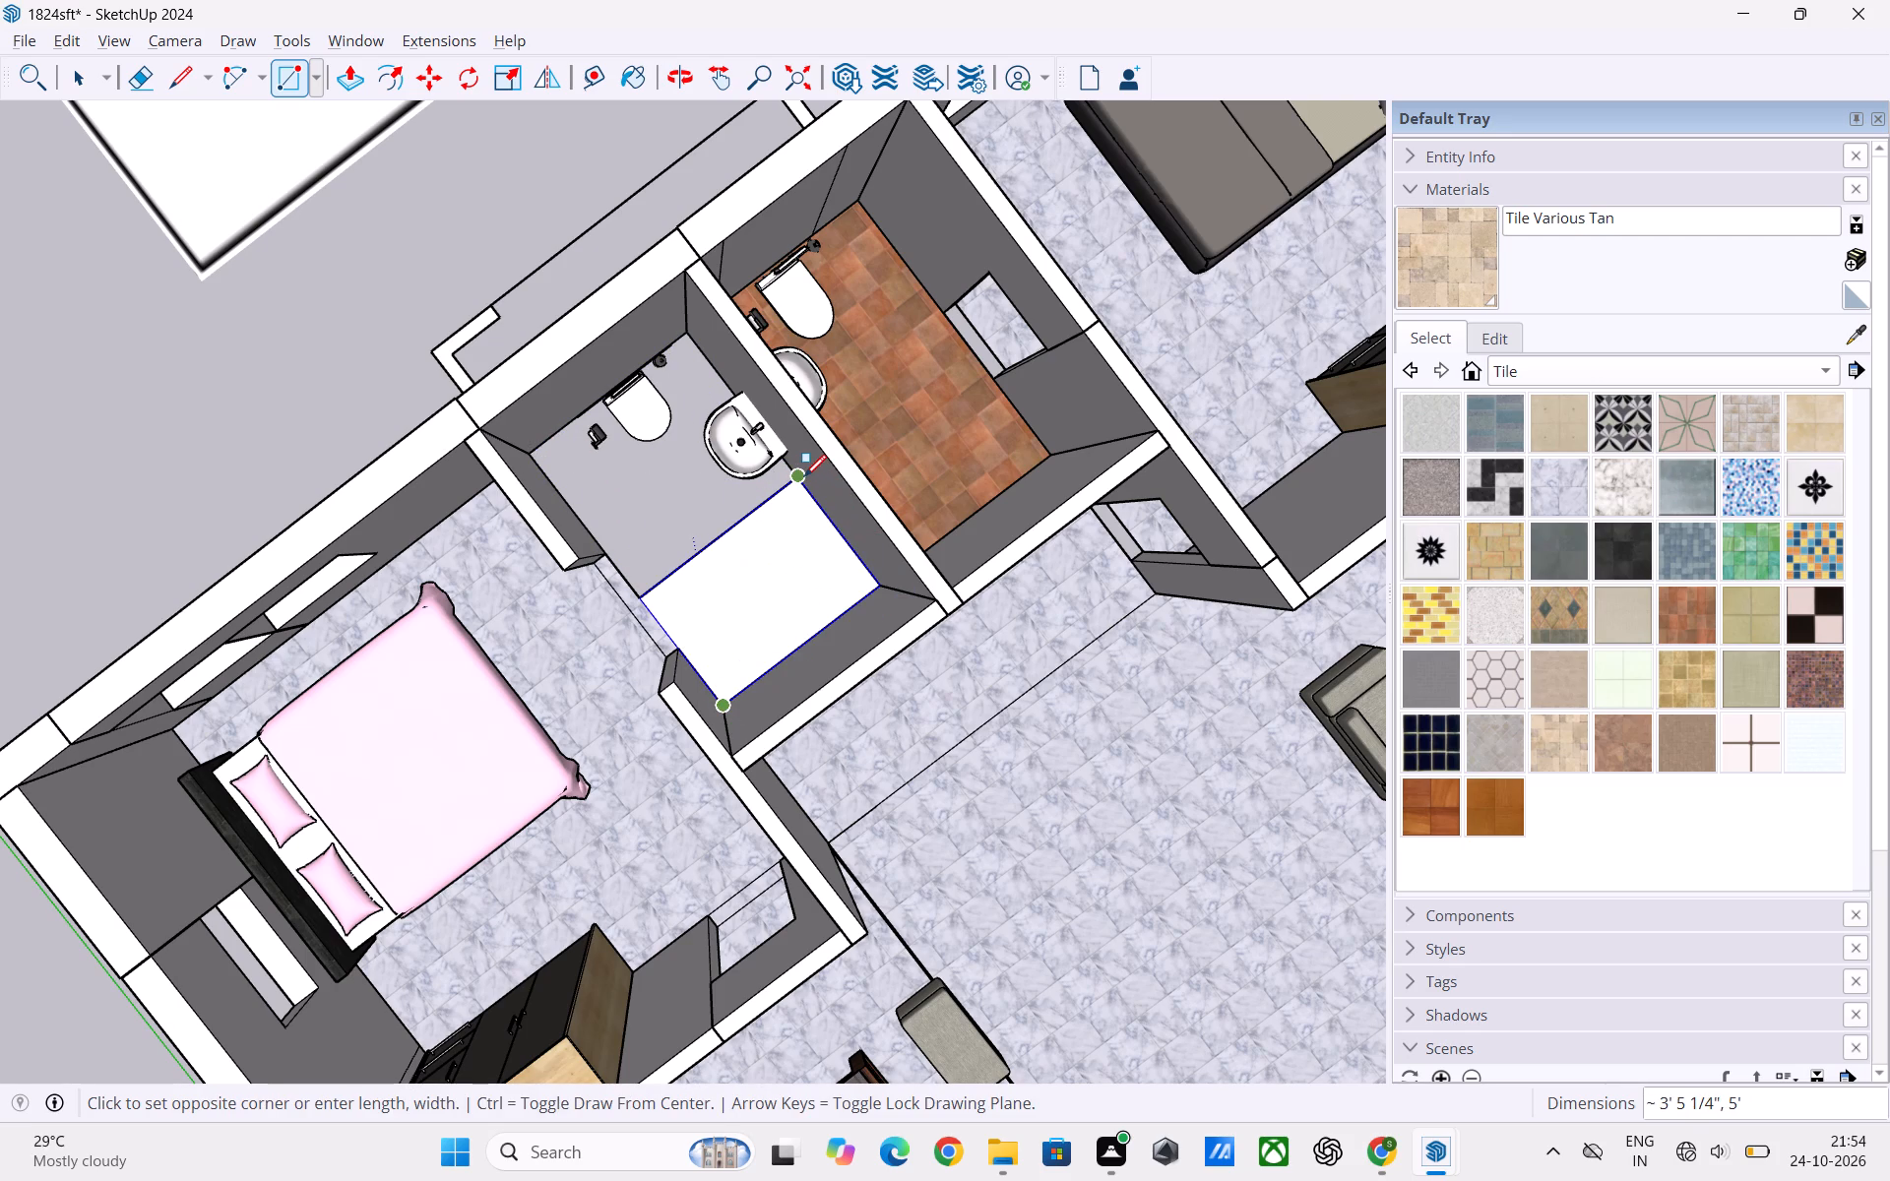
pyautogui.click(804, 476)
pyautogui.press('space')
pyautogui.click(730, 586)
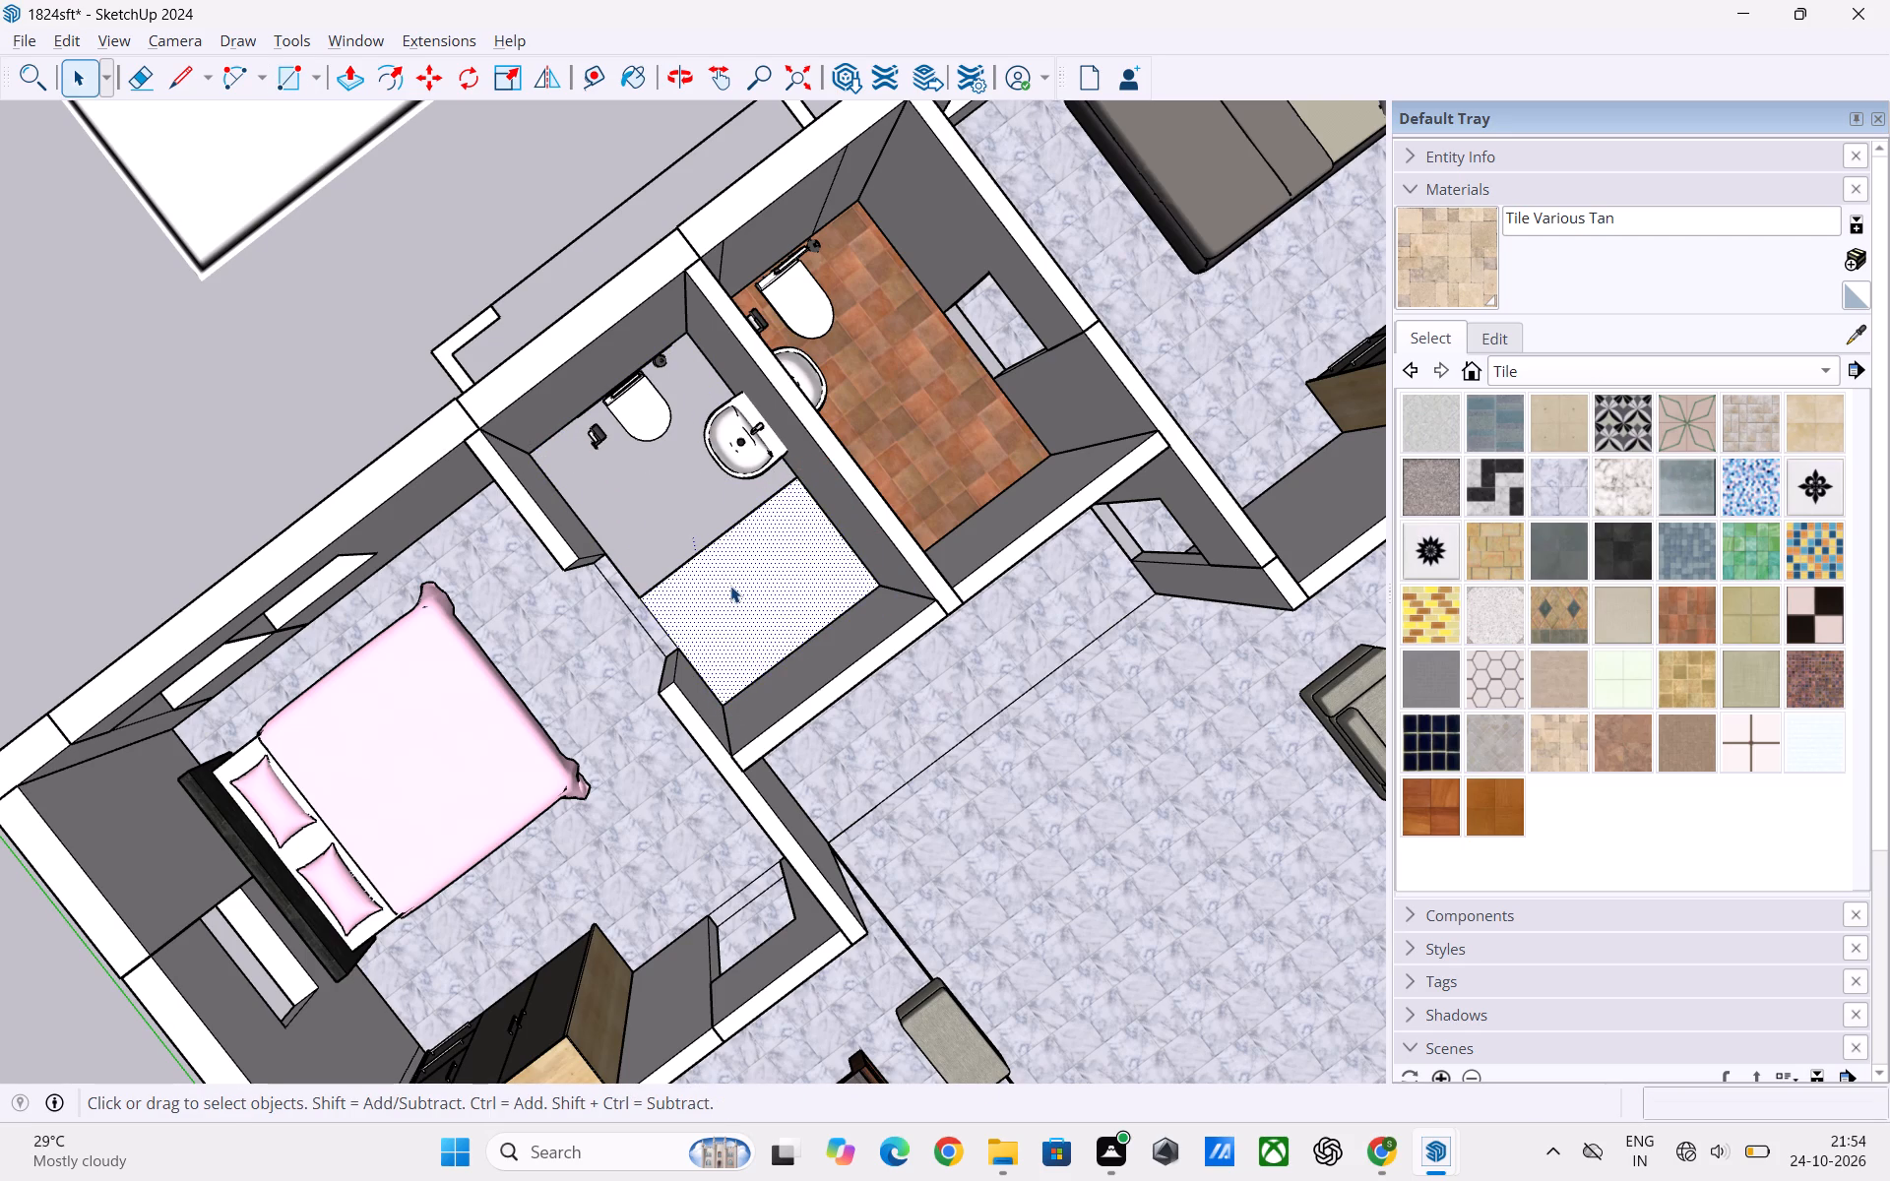
# Paint the floor pieces of the toilet beside the pink-bed bedroom with Tile Ceramic Multi and clear the selection.
pyautogui.scroll(-9, 653, 569)
pyautogui.click(489, 475)
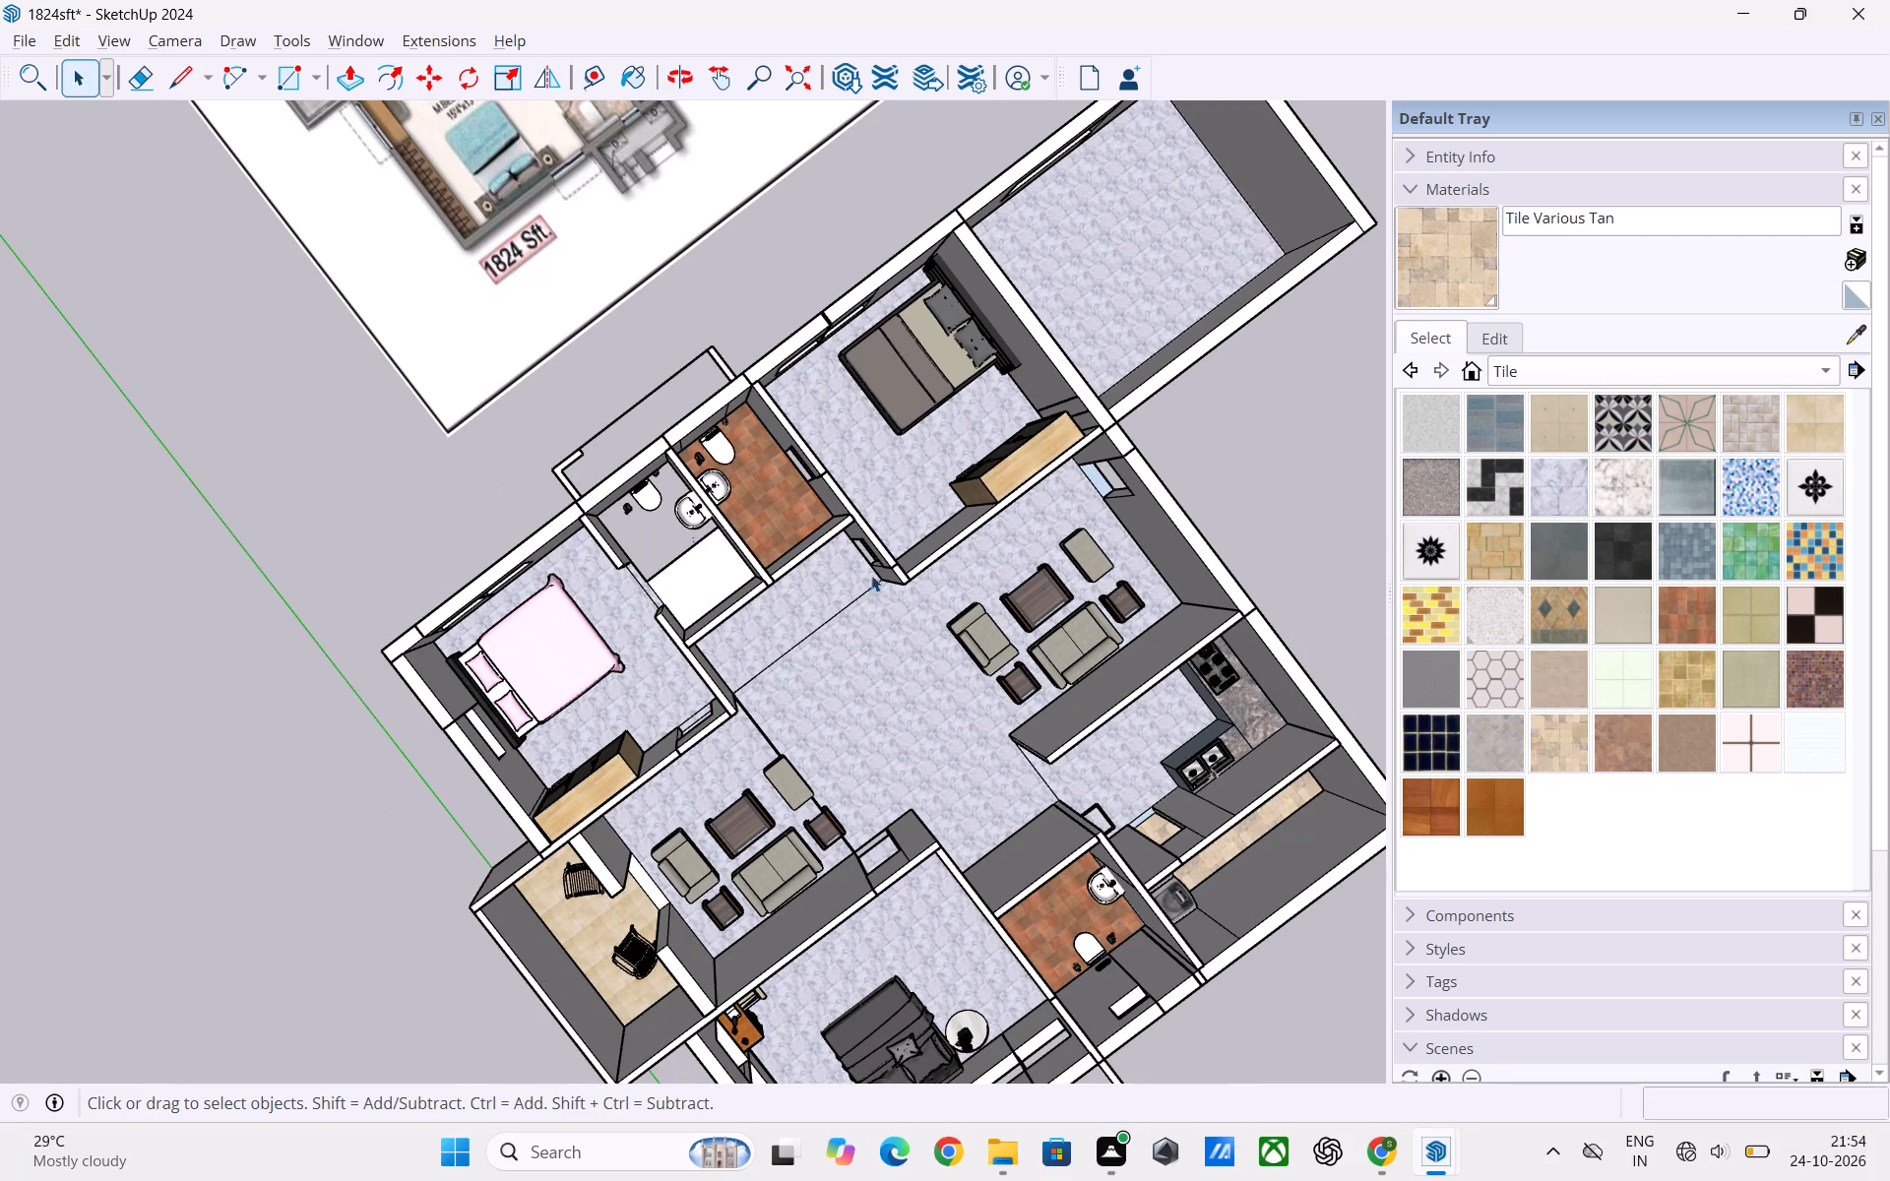
pyautogui.click(1681, 626)
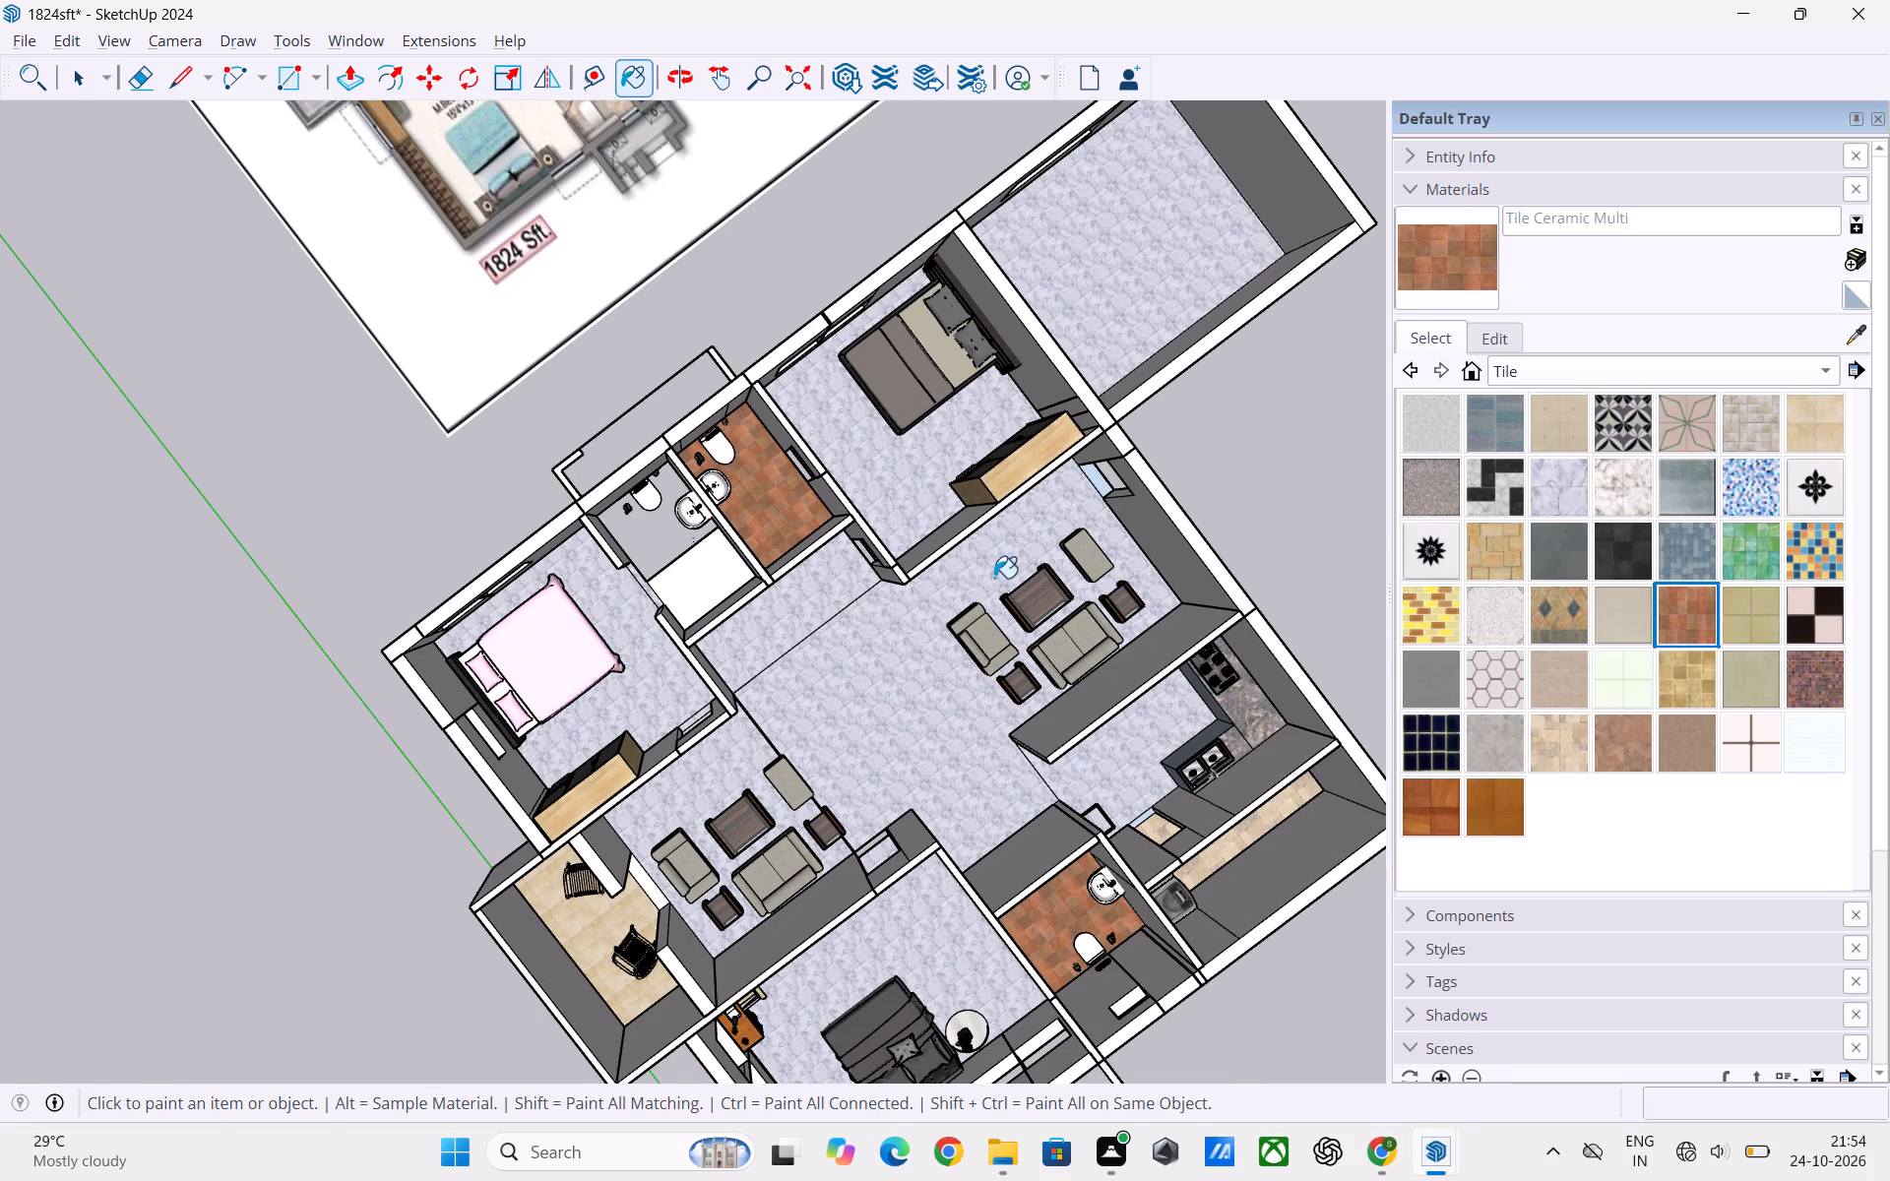
pyautogui.click(713, 580)
pyautogui.click(669, 537)
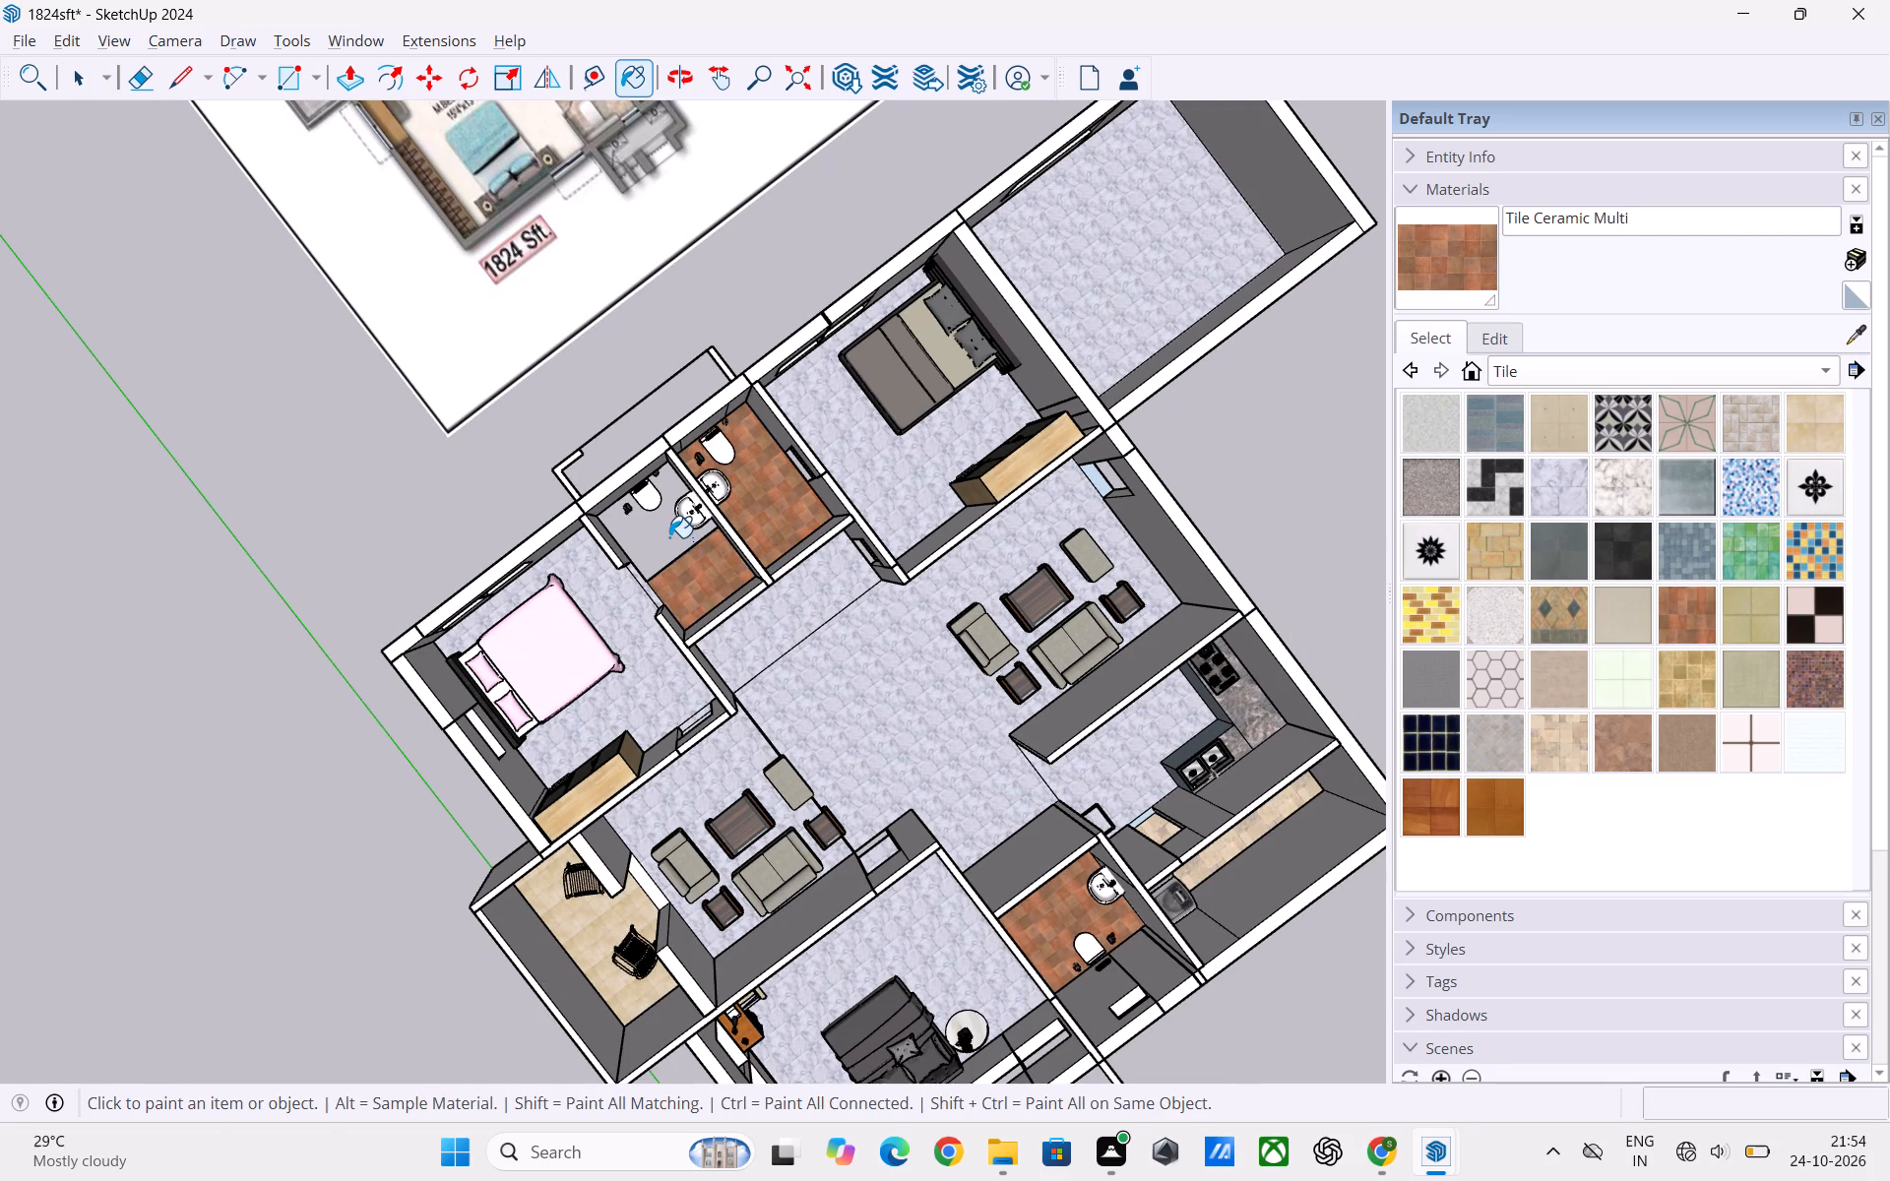
pyautogui.press('space')
pyautogui.click(470, 528)
# Review the tiled floors and furnished rooms across the whole apartment, and compare the layout with the reference plan.
pyautogui.scroll(2, 644, 569)
pyautogui.scroll(-5, 650, 559)
pyautogui.moveTo(765, 621); pyautogui.dragTo(685, 508, button='middle')
pyautogui.scroll(1, 685, 547)
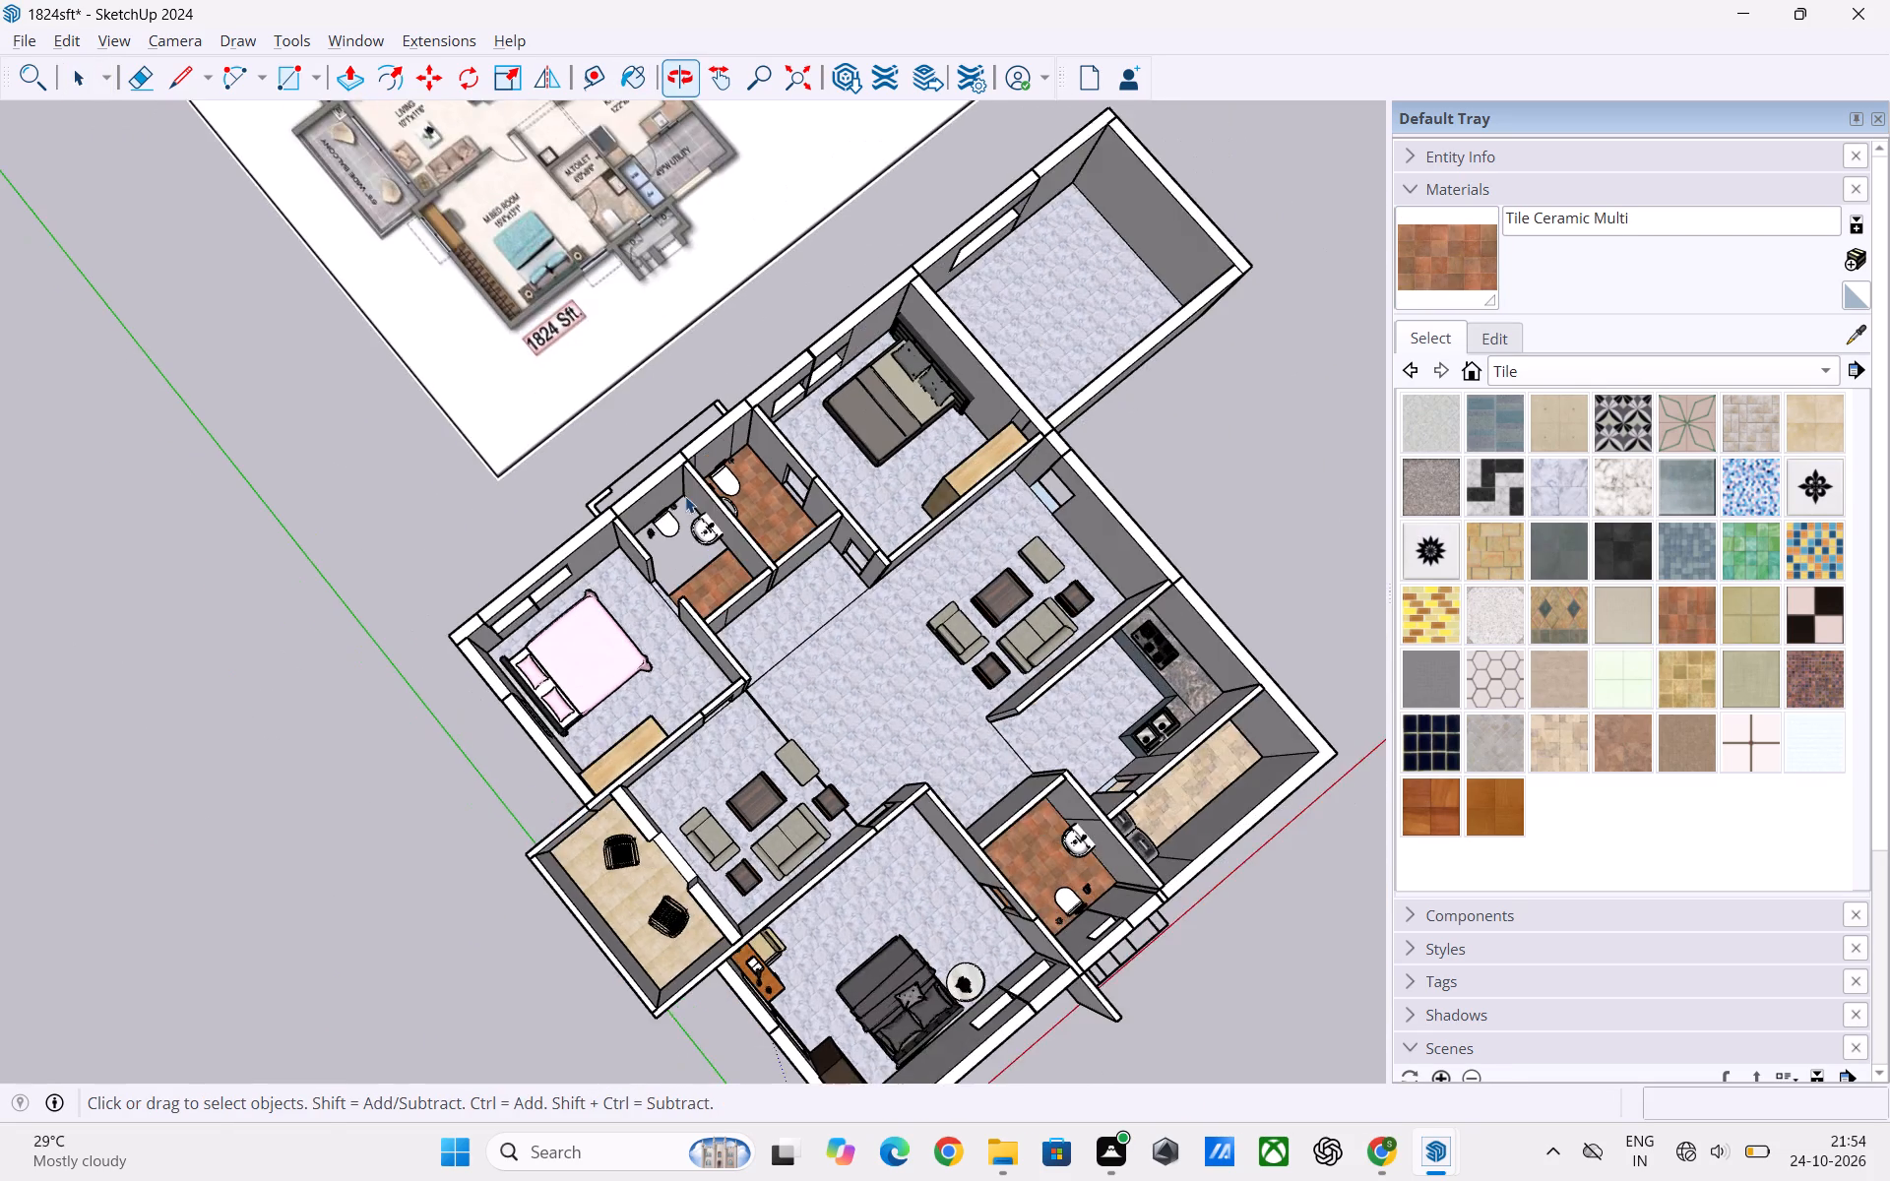
pyautogui.scroll(3, 731, 579)
pyautogui.moveTo(1007, 620); pyautogui.dragTo(668, 626, button='middle')
pyautogui.scroll(-10, 659, 593)
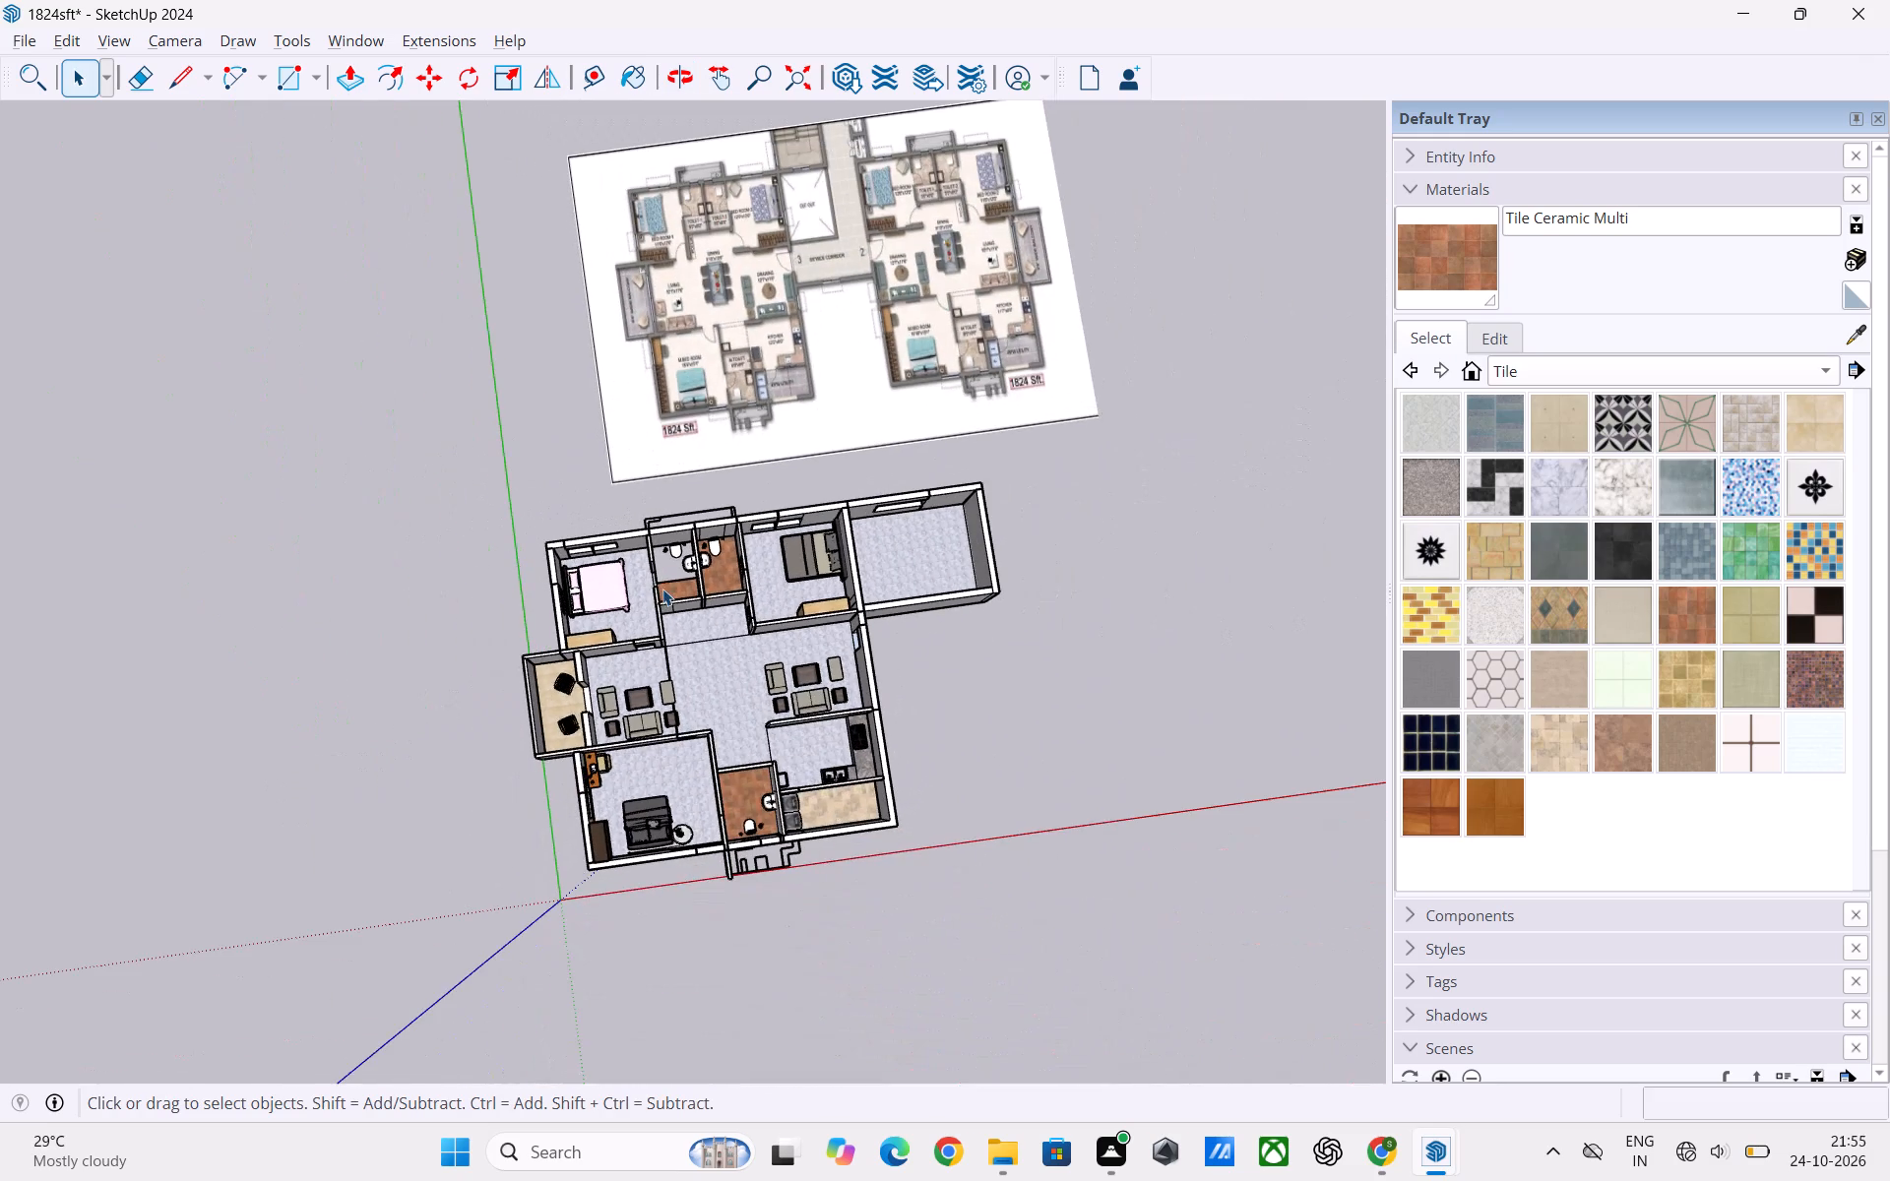
pyautogui.scroll(3, 760, 806)
pyautogui.scroll(3, 922, 812)
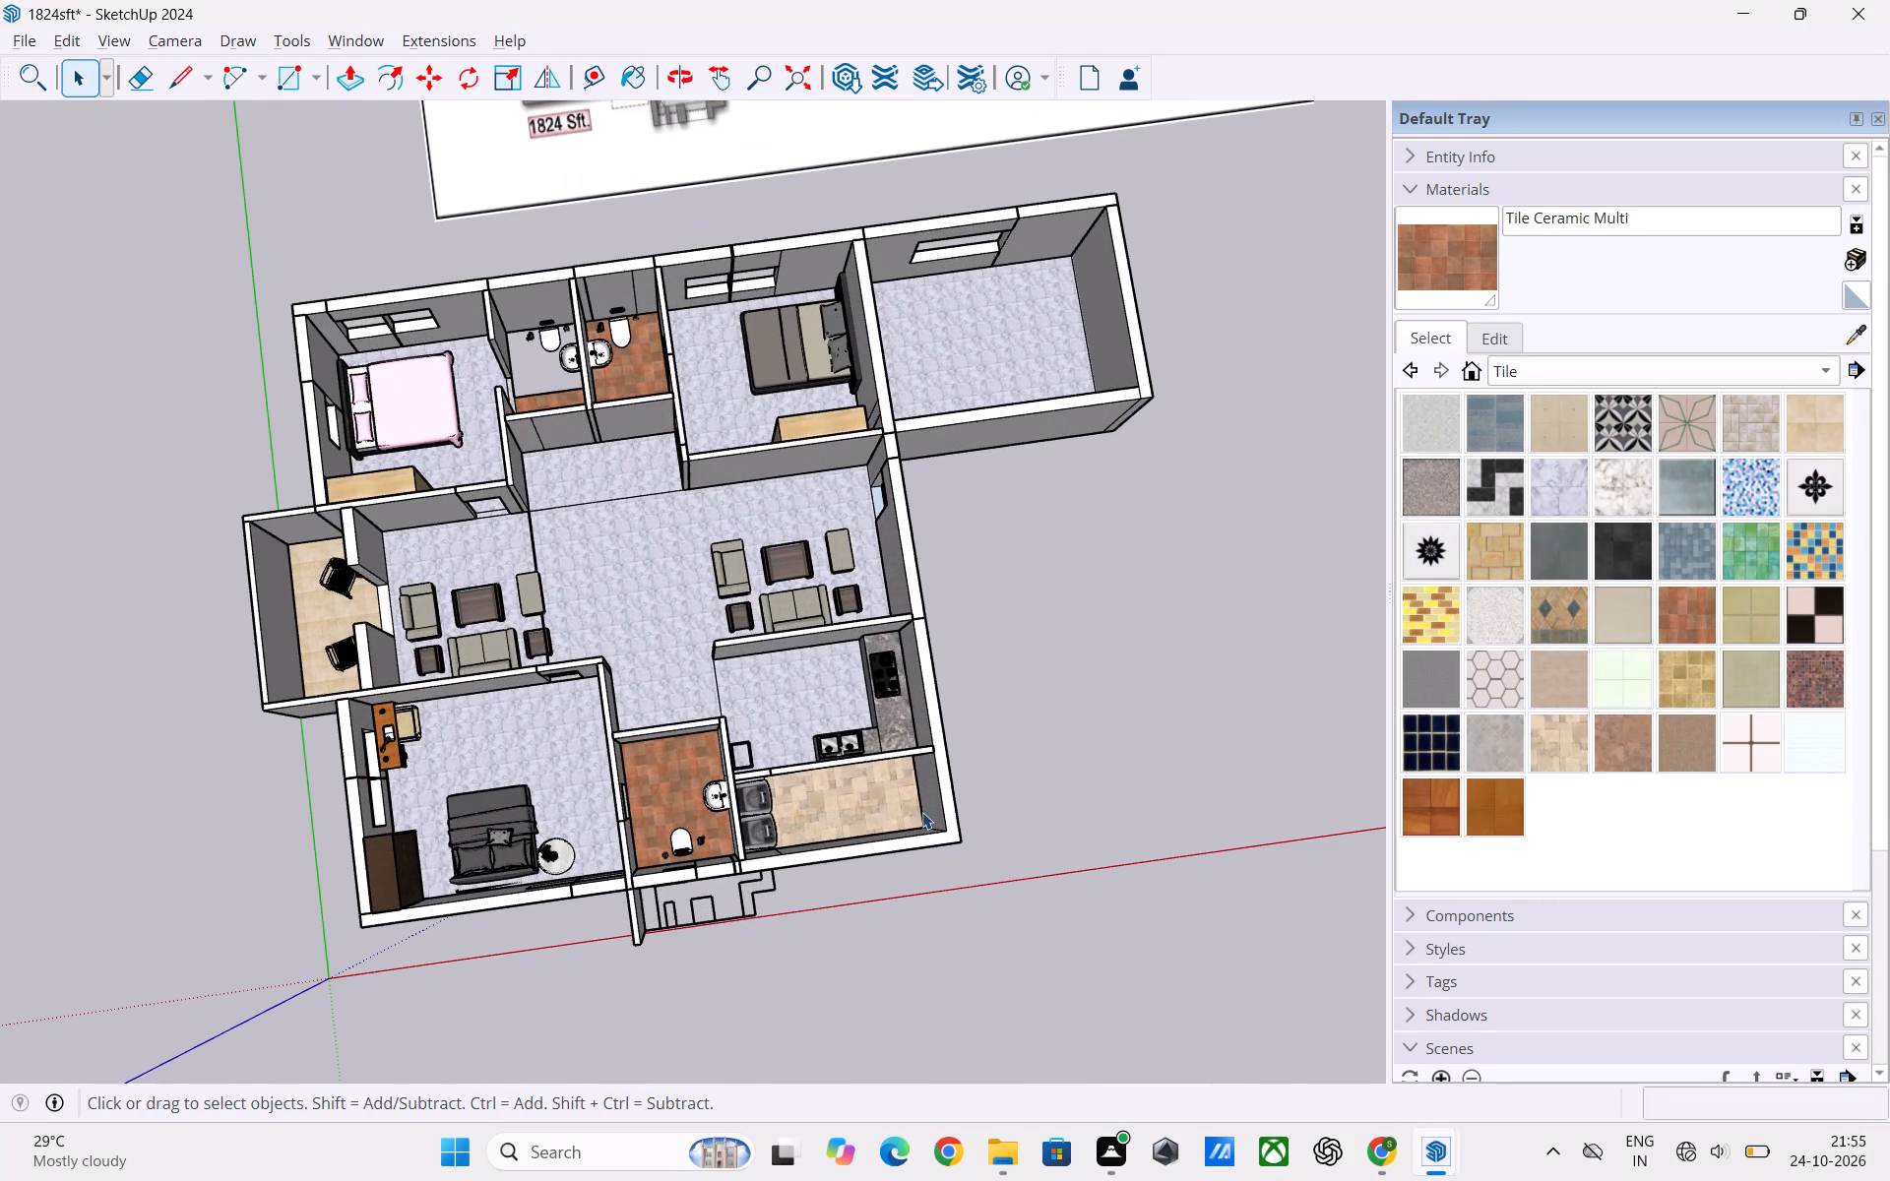
pyautogui.scroll(-2, 771, 754)
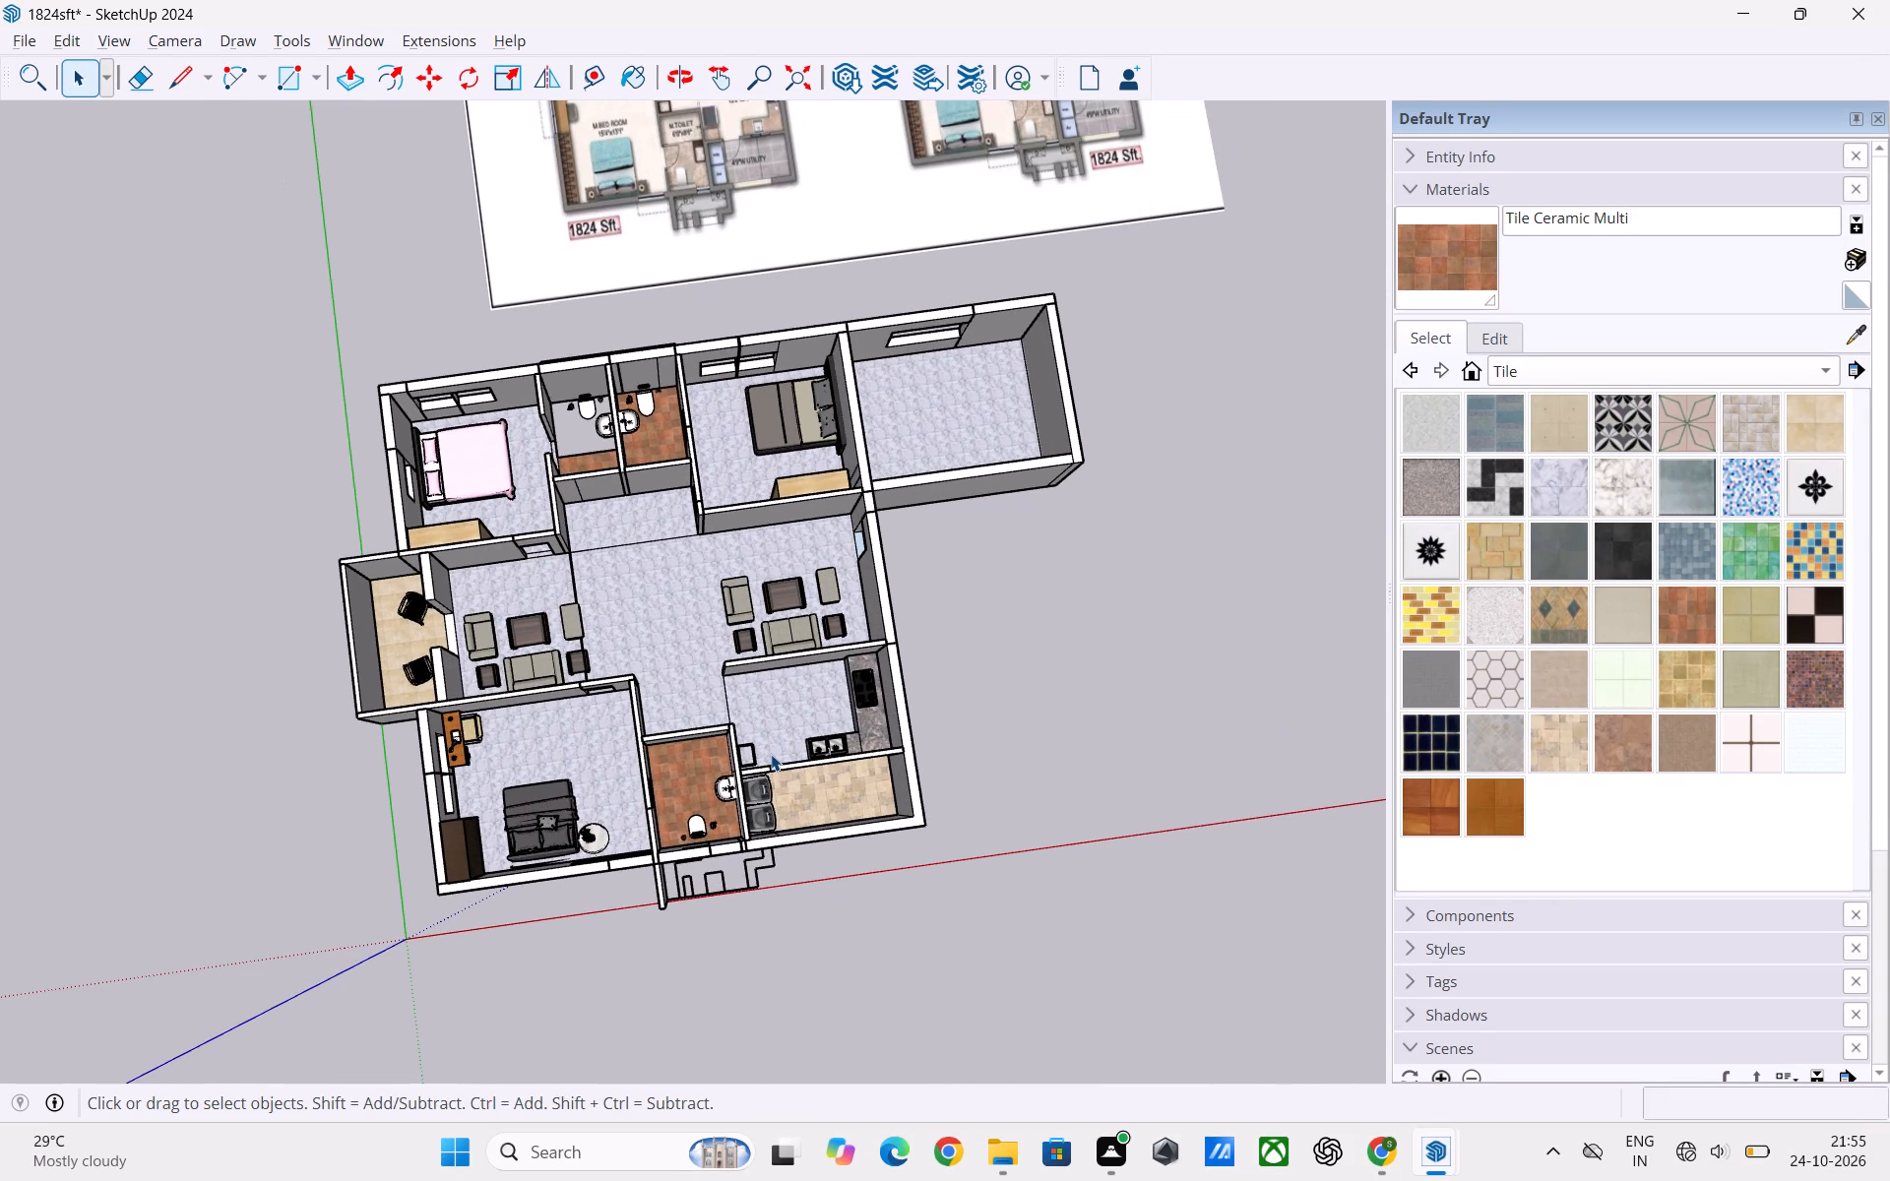
pyautogui.moveTo(836, 795); pyautogui.dragTo(755, 820, button='middle')
pyautogui.scroll(-1, 787, 827)
pyautogui.moveTo(794, 827); pyautogui.dragTo(810, 830, button='middle')
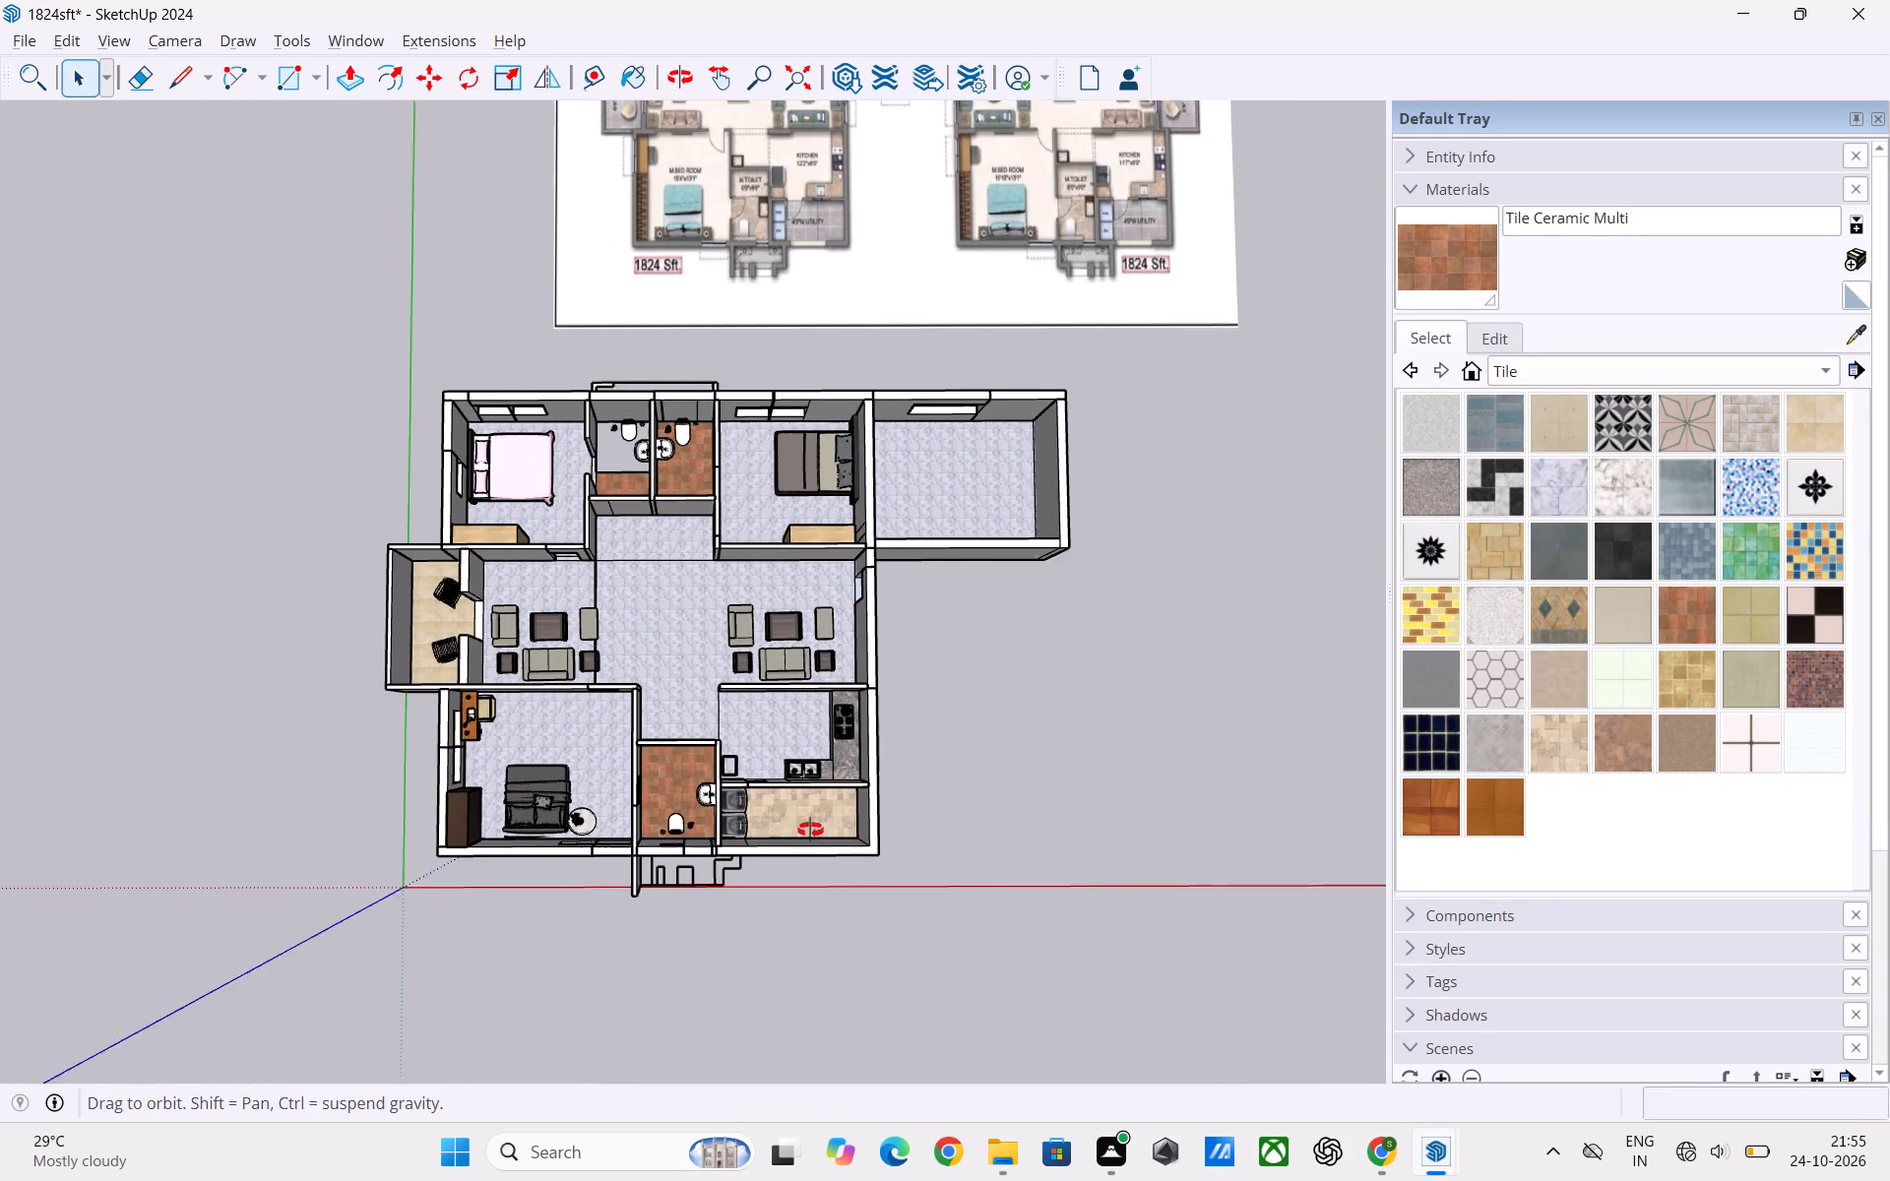
pyautogui.moveTo(810, 830); pyautogui.dragTo(820, 833, button='middle')
pyautogui.scroll(1, 907, 706)
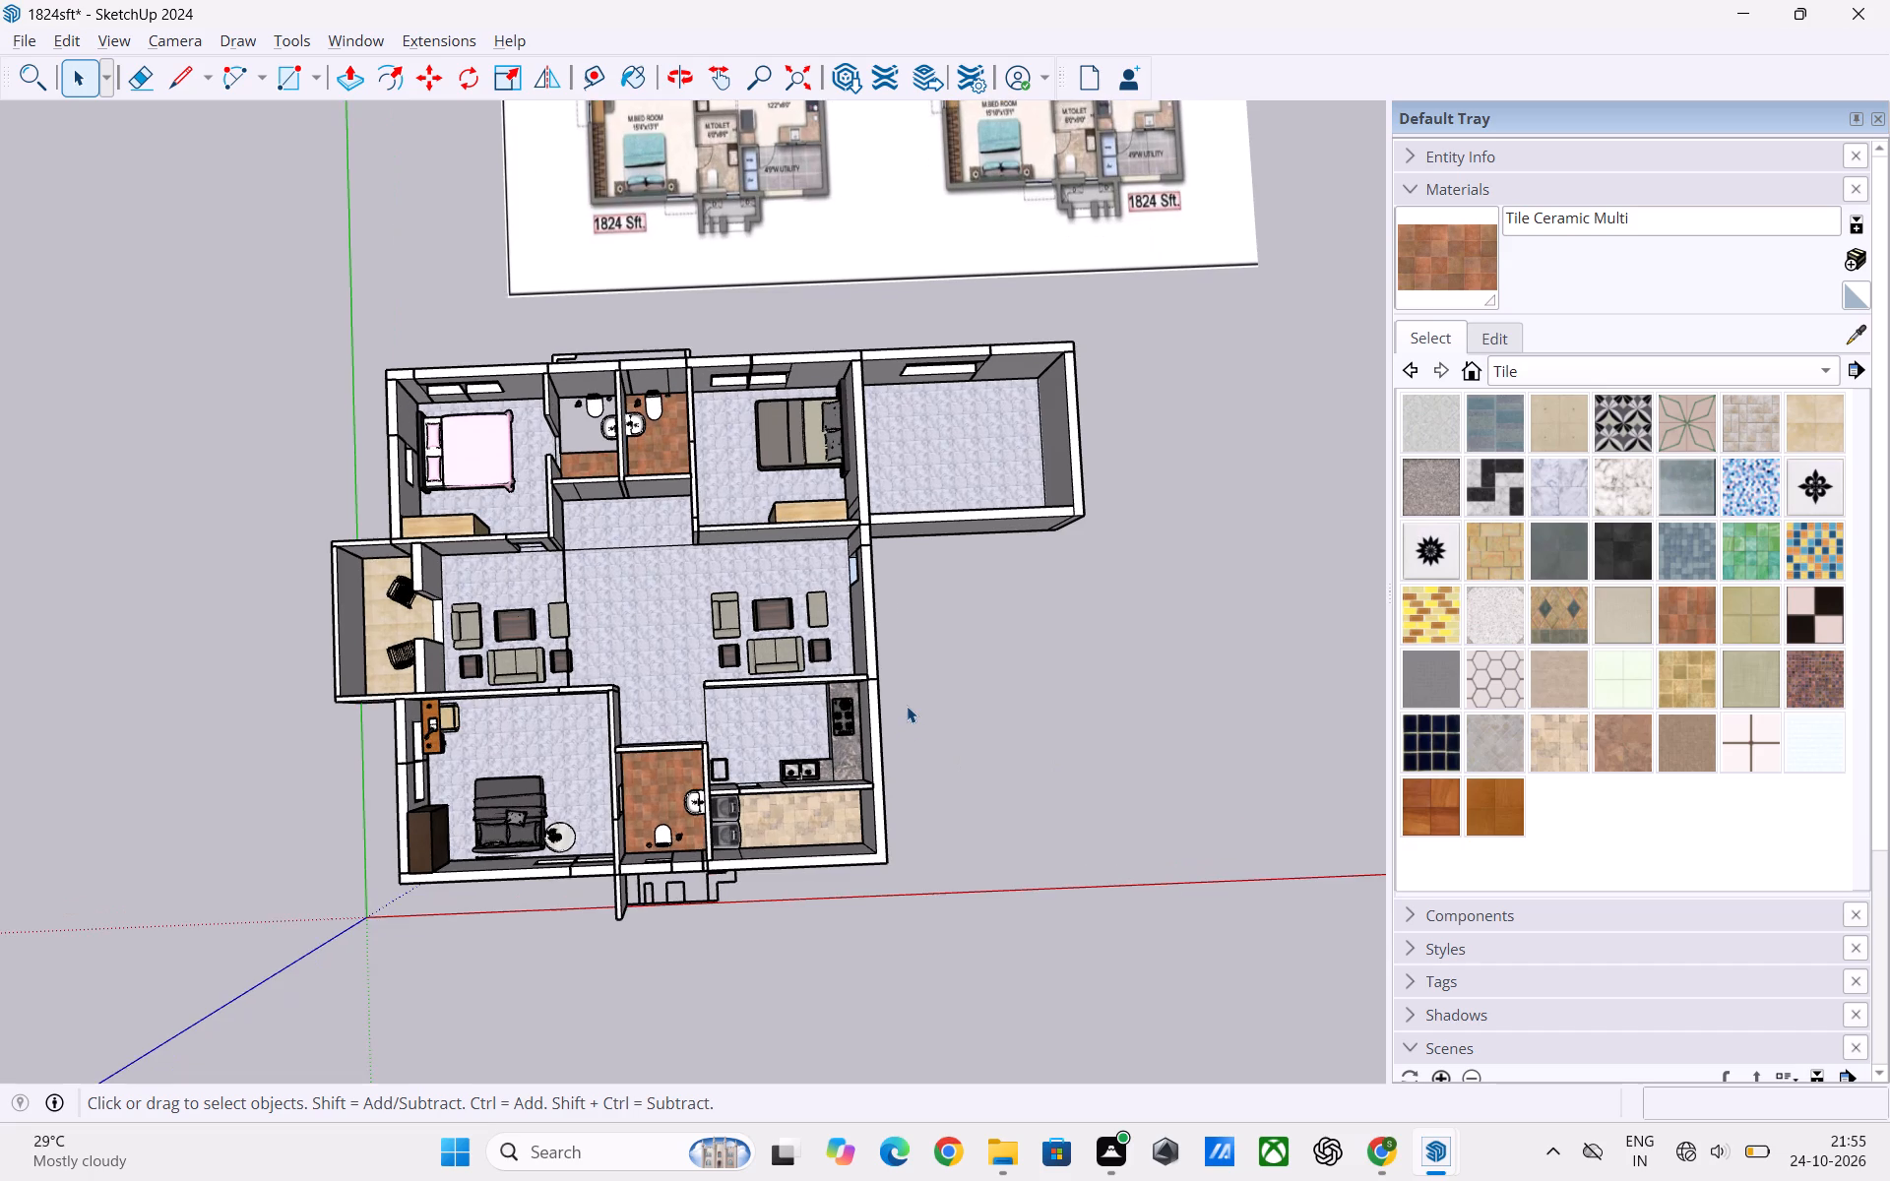
pyautogui.scroll(2, 903, 706)
pyautogui.scroll(-1, 1024, 699)
pyautogui.moveTo(1022, 699); pyautogui.dragTo(999, 703, button='middle')
# Draw three rectangles over the stepped wall outline outside the utility: about 1' 9 3/4" by 9", about 9" by 1' 5 3/4", and the outermost leg.
pyautogui.scroll(2, 765, 878)
pyautogui.moveTo(618, 937); pyautogui.dragTo(631, 814, button='middle')
pyautogui.scroll(2, 600, 947)
pyautogui.moveTo(713, 928); pyautogui.dragTo(703, 892, button='middle')
pyautogui.press('r')
pyautogui.scroll(5, 710, 884)
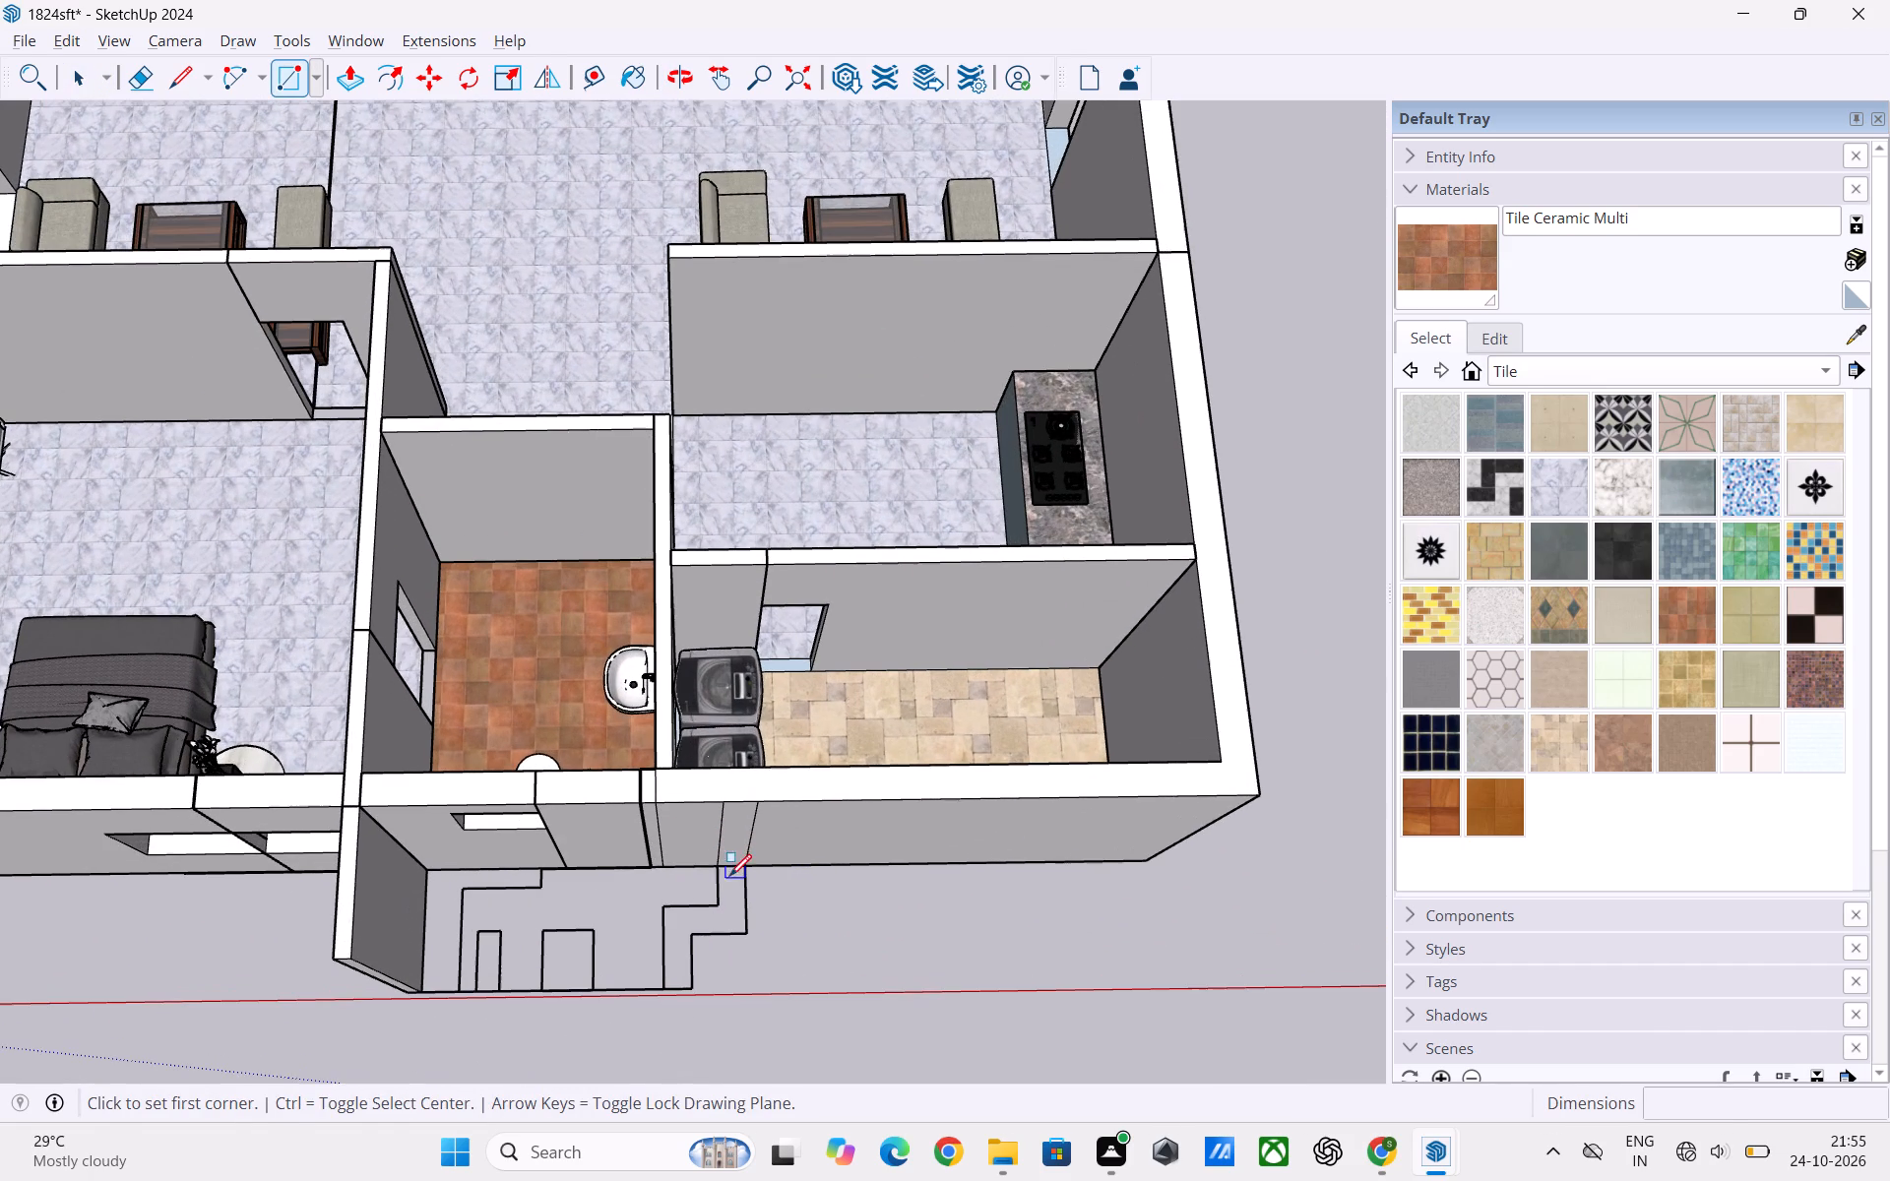
pyautogui.click(722, 868)
pyautogui.click(743, 932)
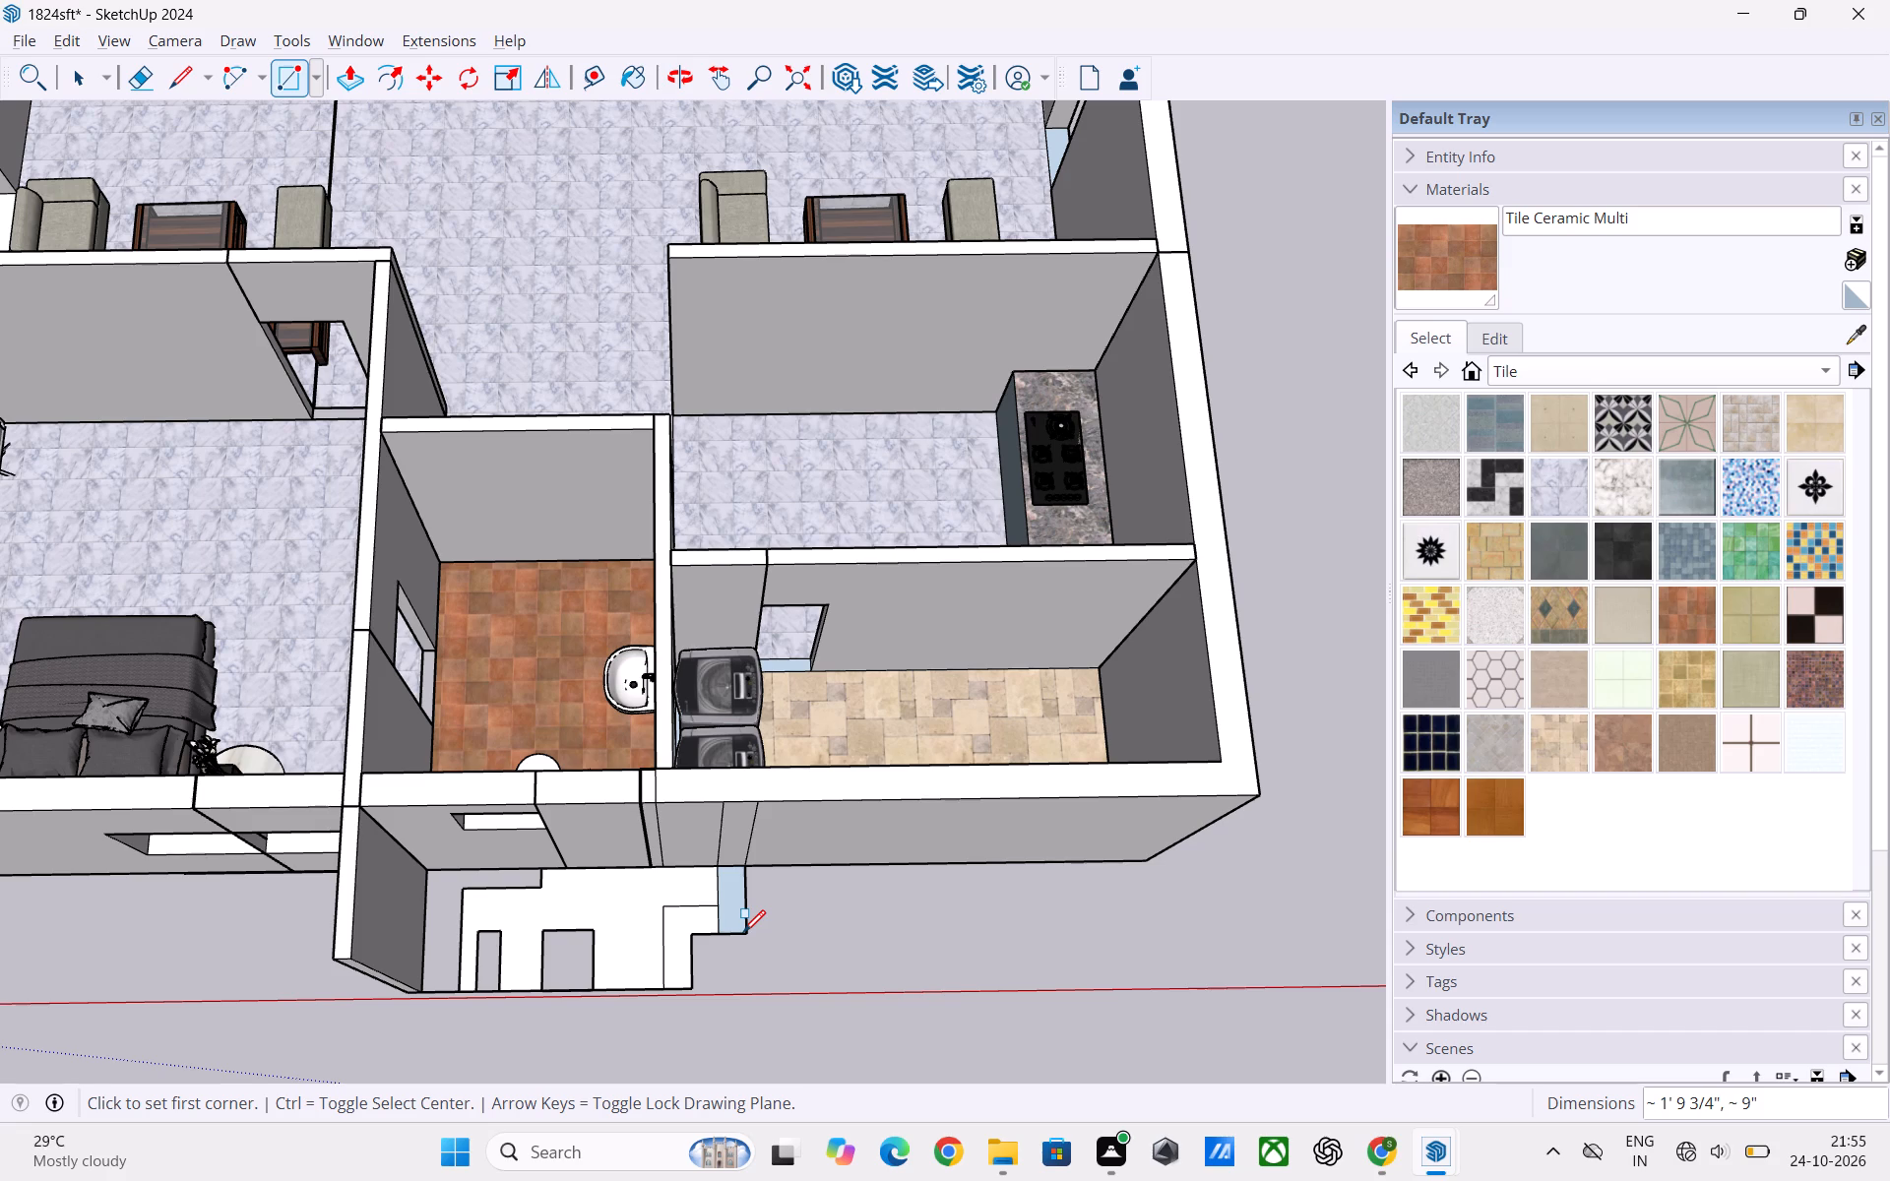
pyautogui.click(719, 902)
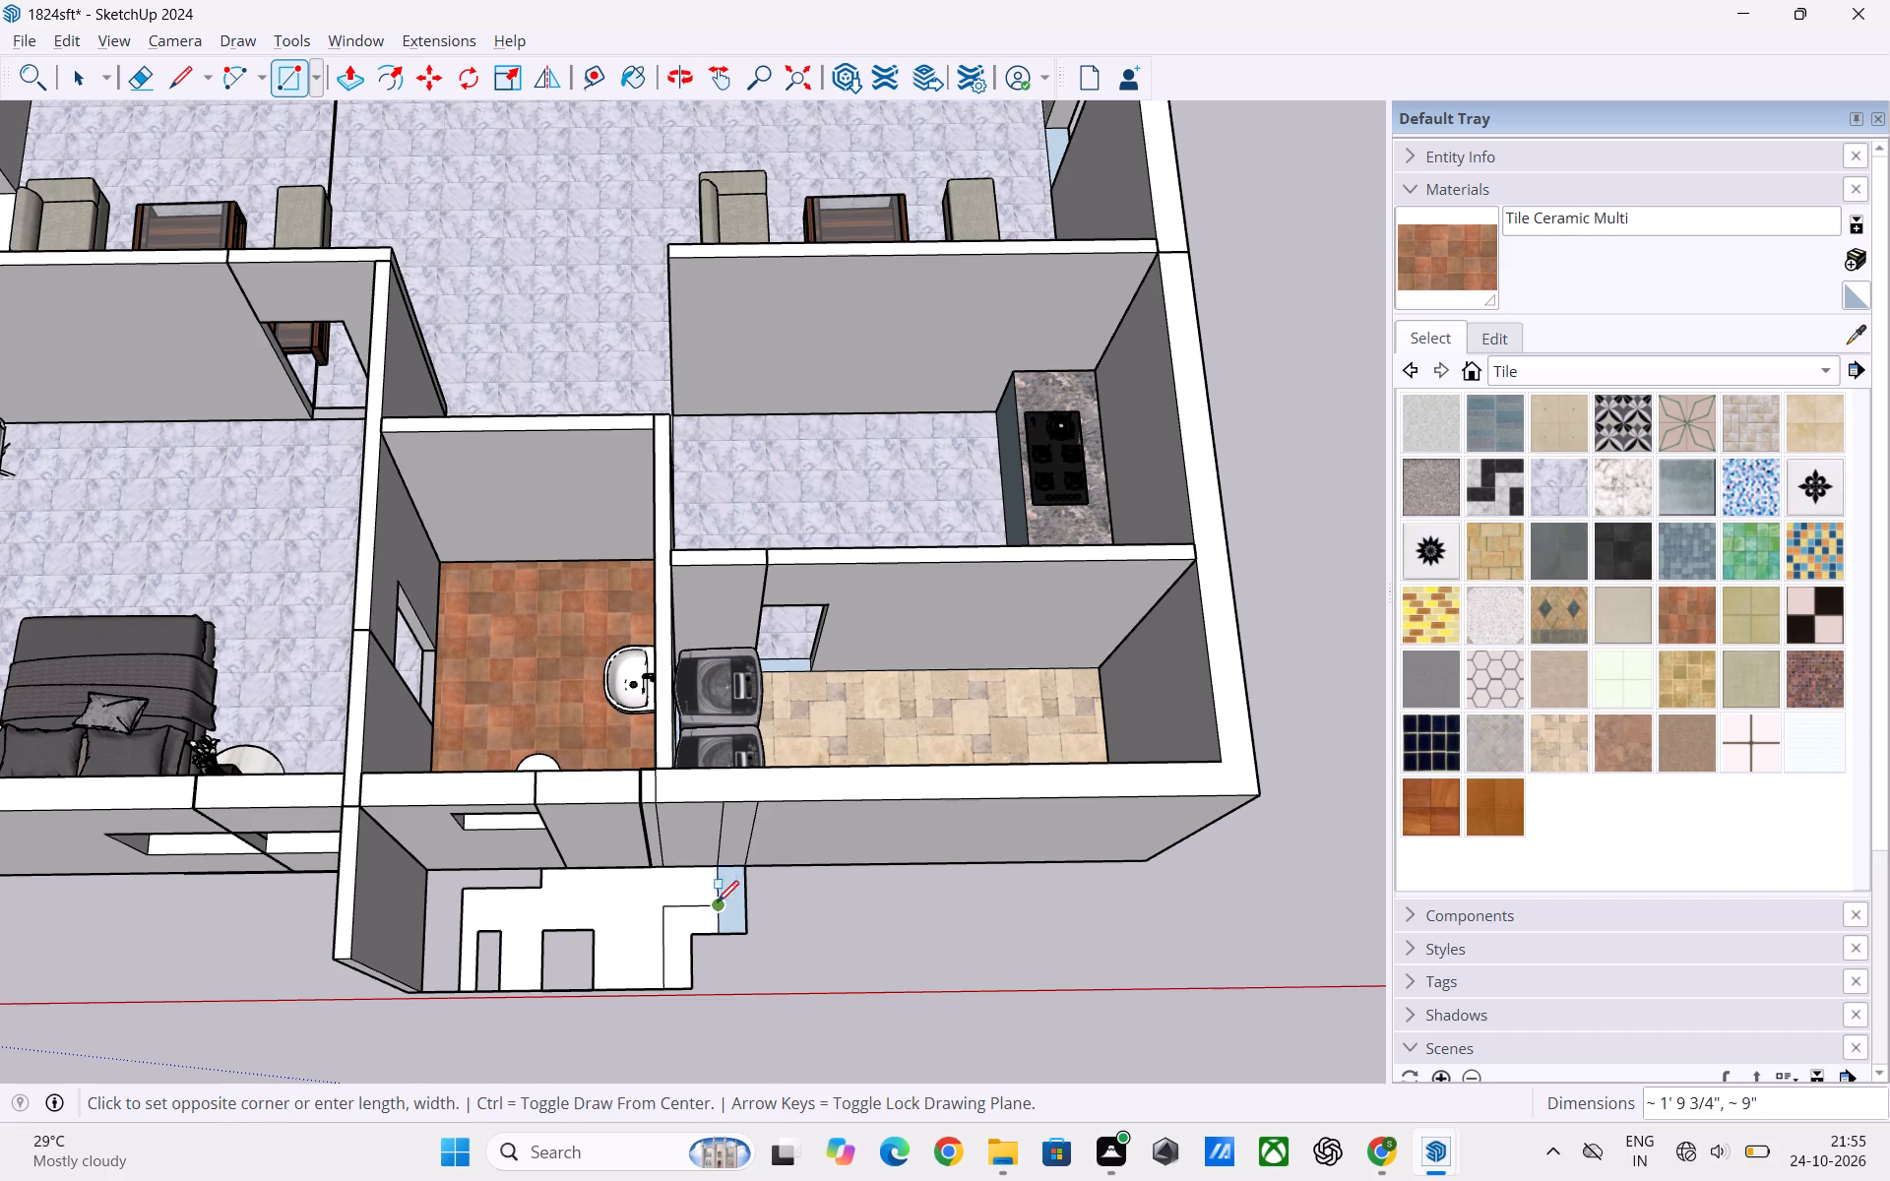
pyautogui.click(665, 933)
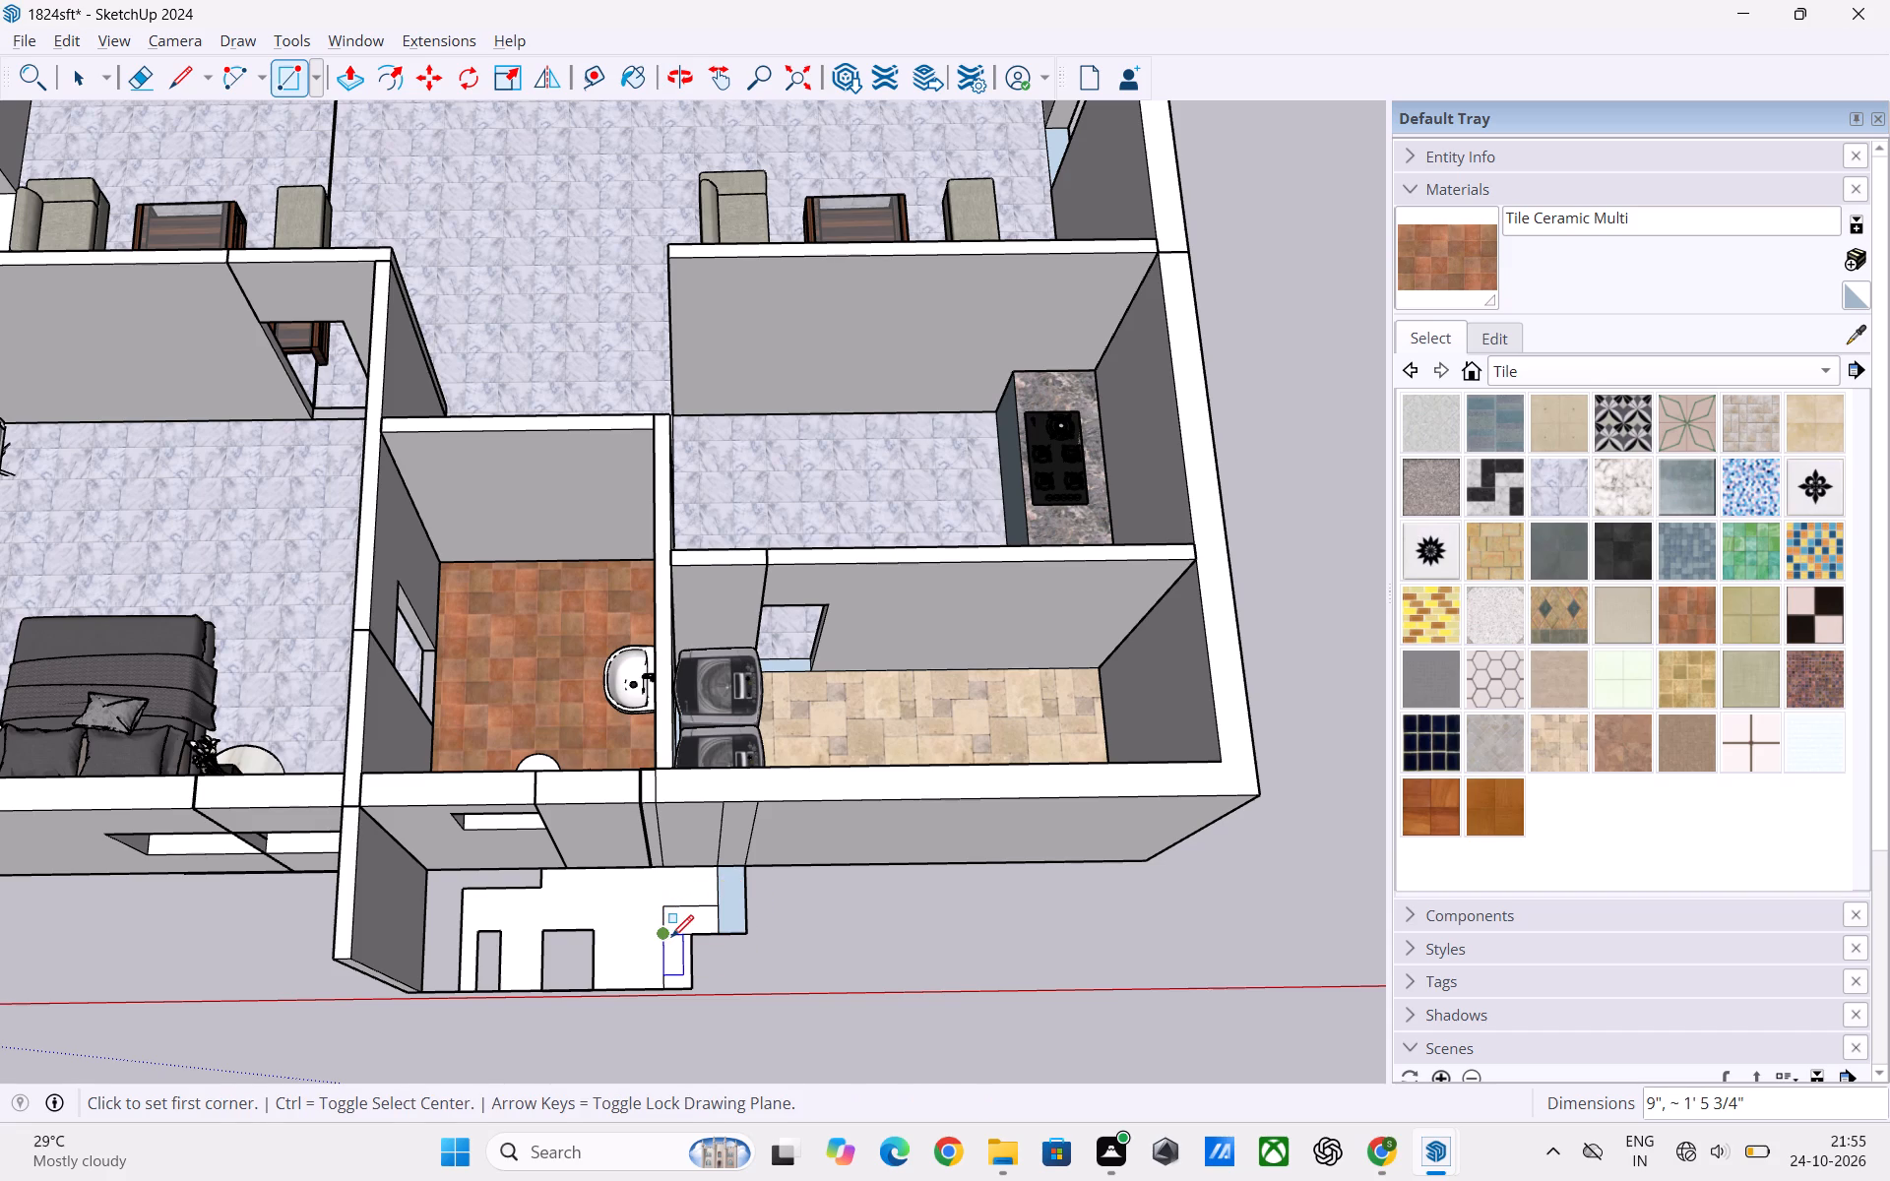
pyautogui.click(663, 935)
pyautogui.click(692, 983)
pyautogui.press('space')
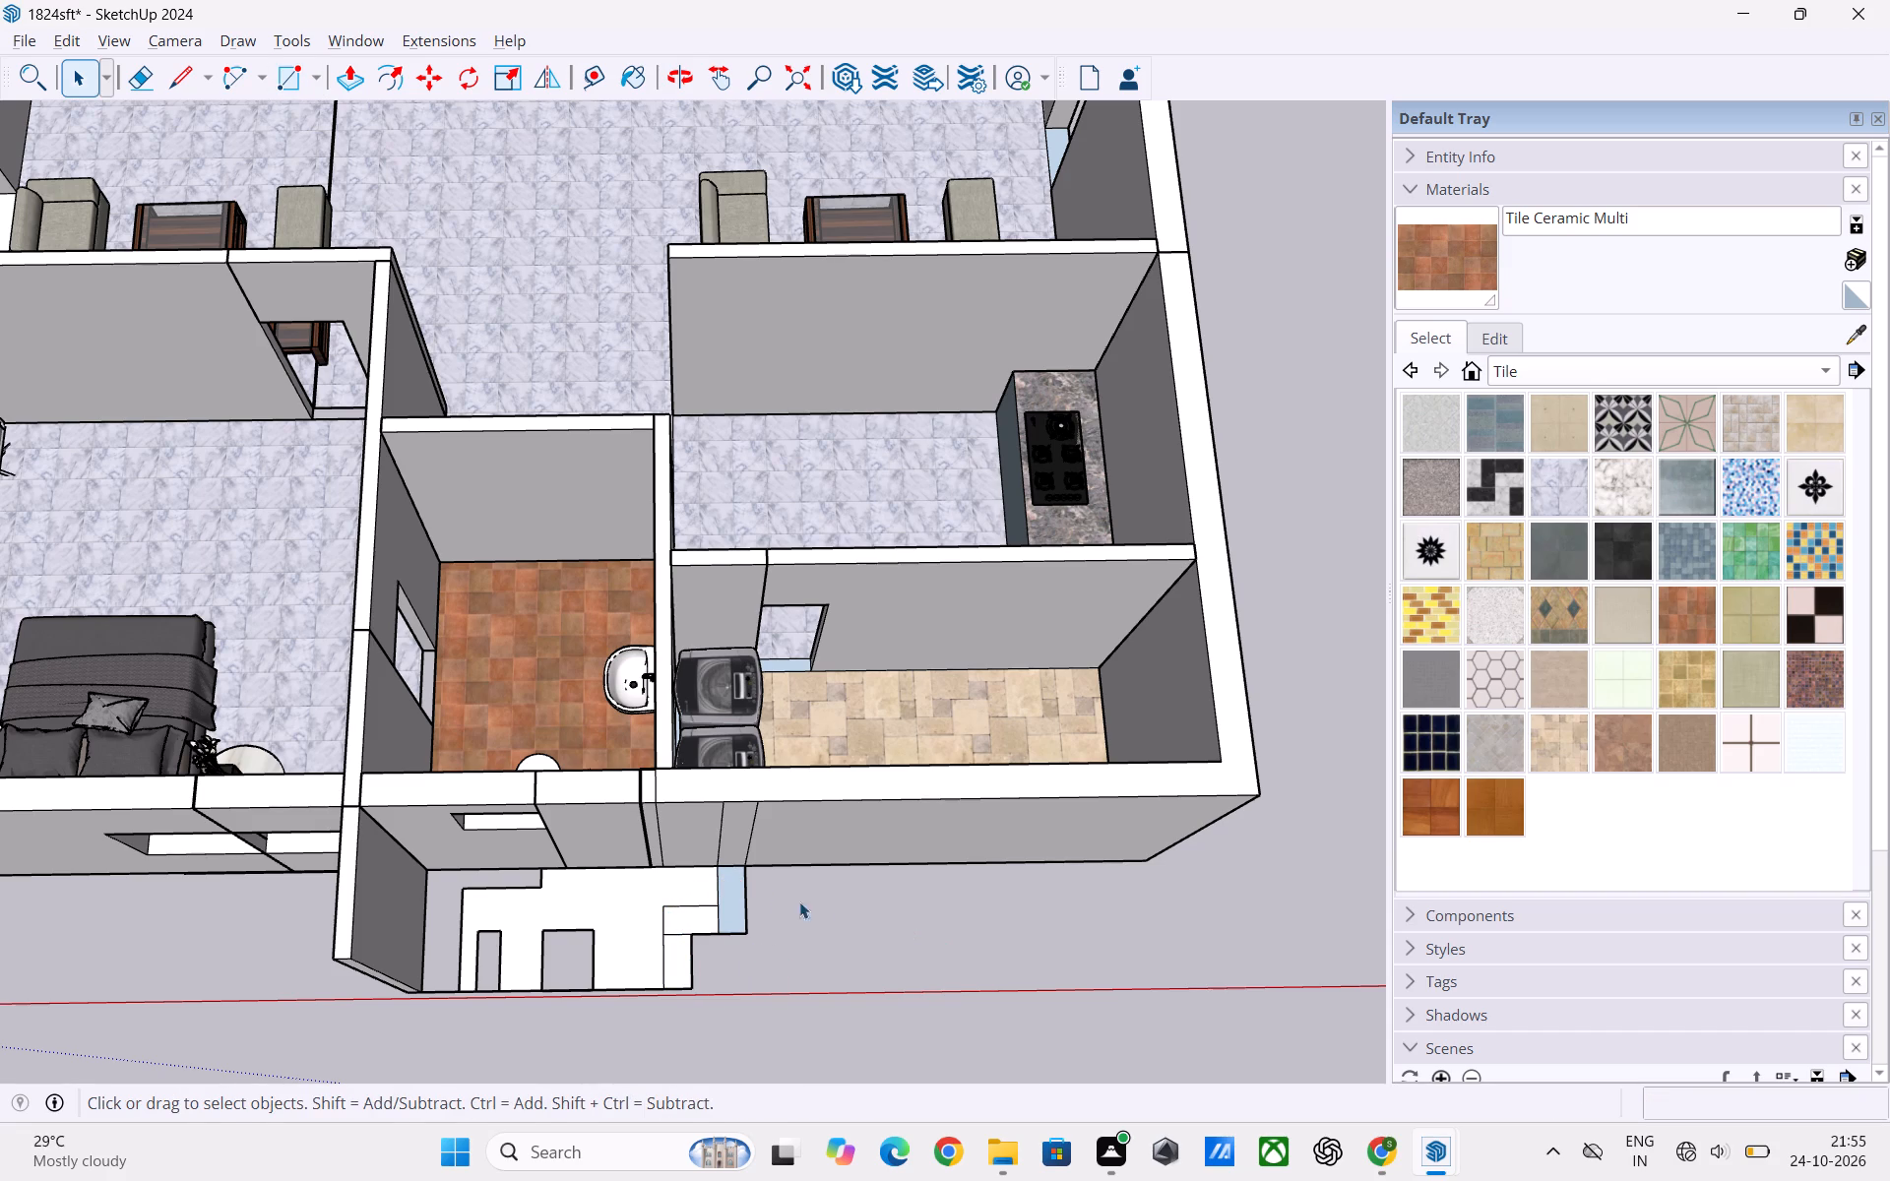
# Group the stepped wall rectangle that touches the utility's outer wall, including its edges.
pyautogui.click(723, 901)
pyautogui.click(724, 902)
pyautogui.doubleClick(728, 902)
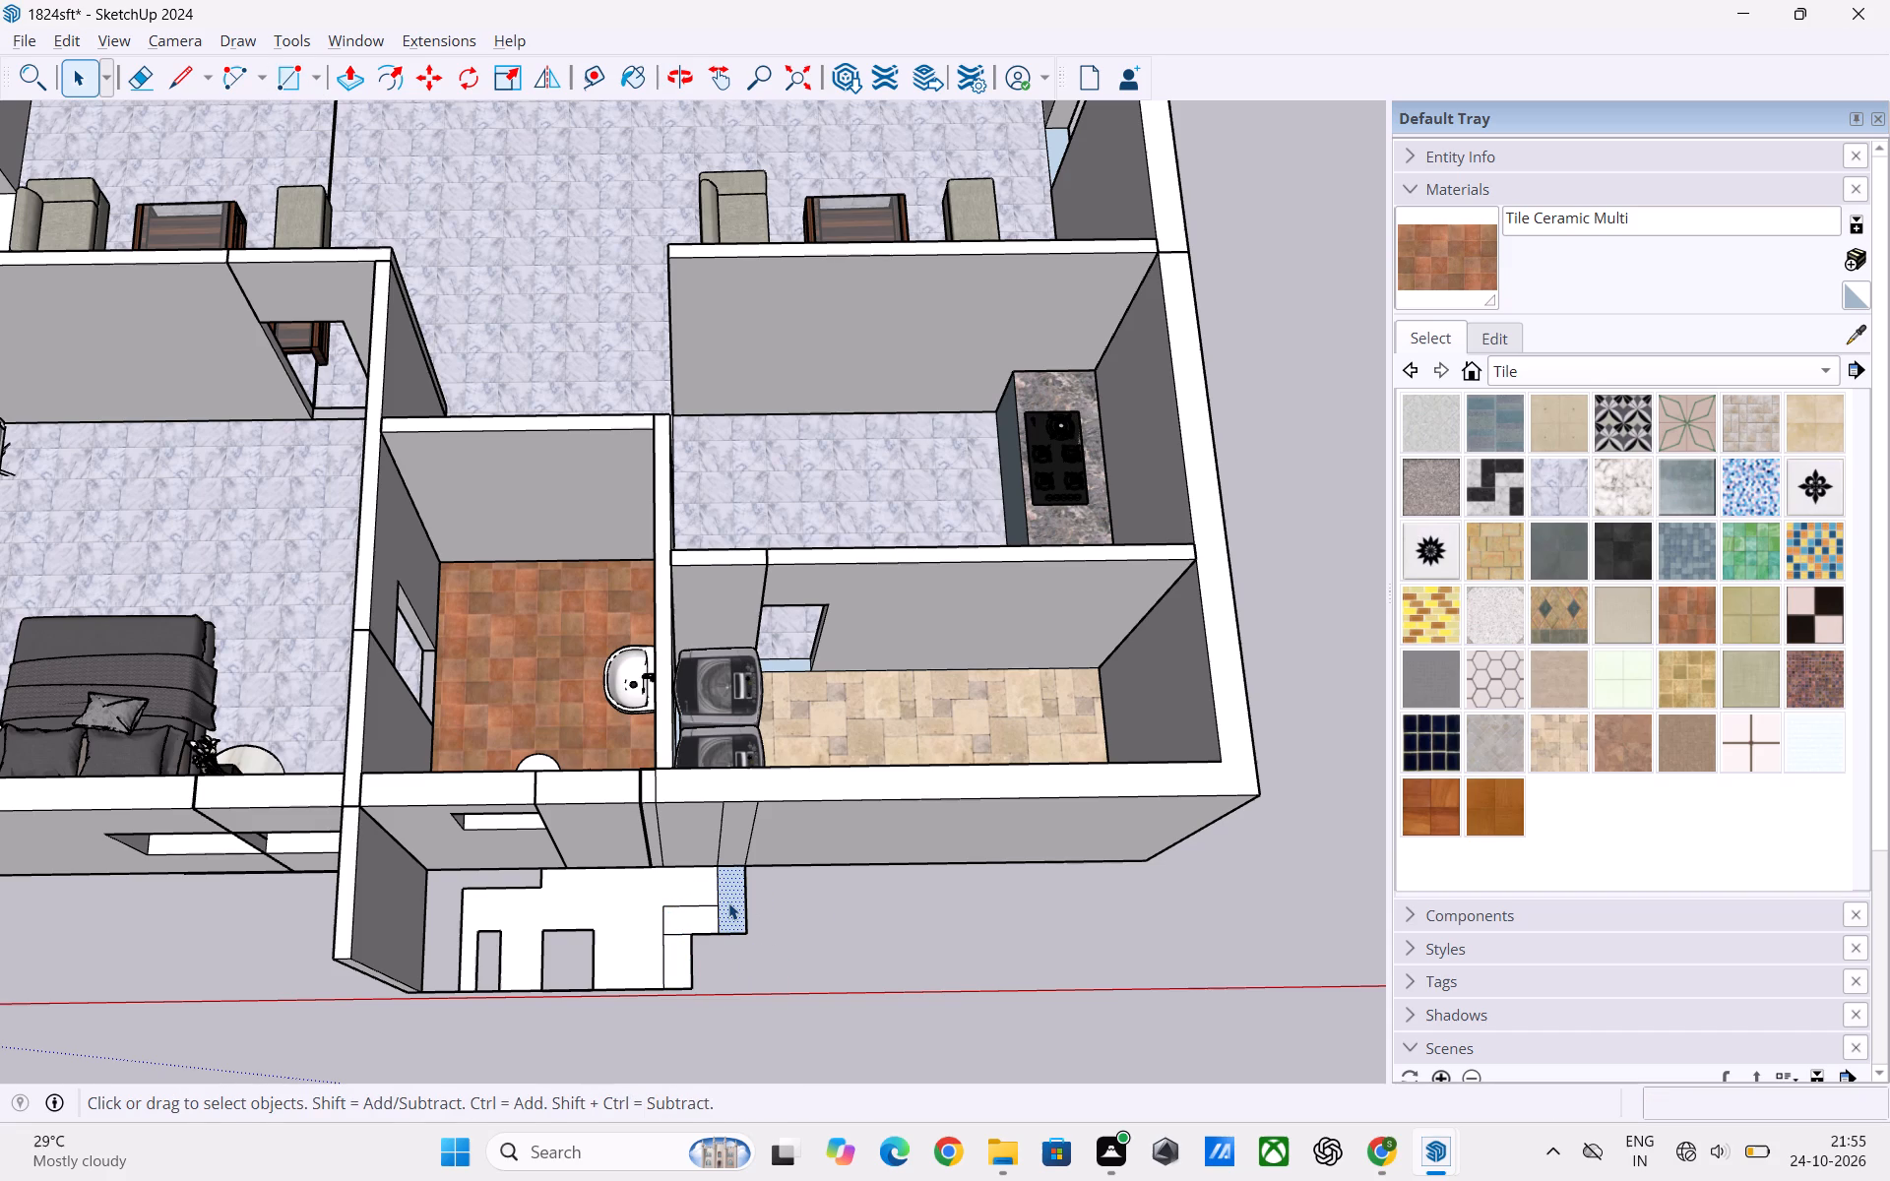
pyautogui.rightClick(732, 902)
pyautogui.click(813, 702)
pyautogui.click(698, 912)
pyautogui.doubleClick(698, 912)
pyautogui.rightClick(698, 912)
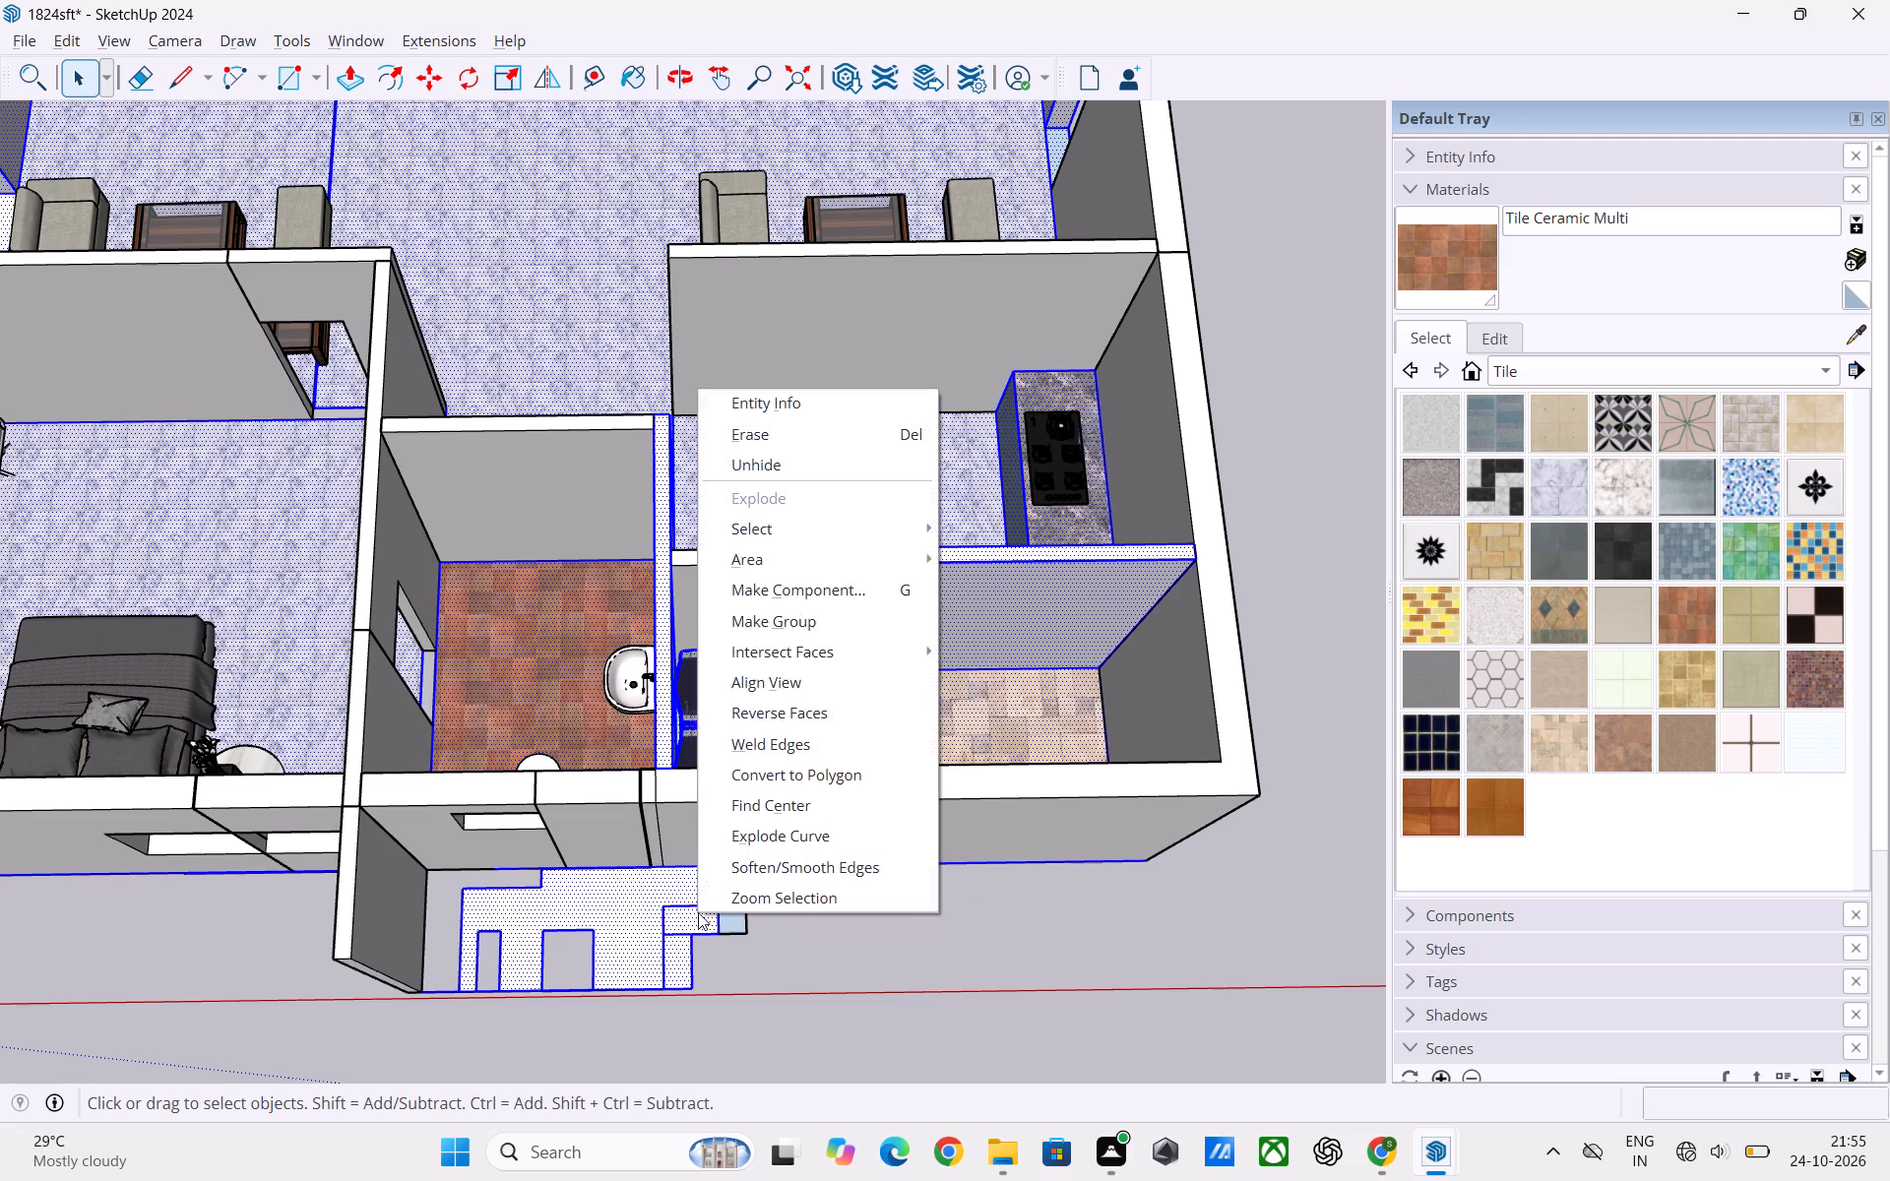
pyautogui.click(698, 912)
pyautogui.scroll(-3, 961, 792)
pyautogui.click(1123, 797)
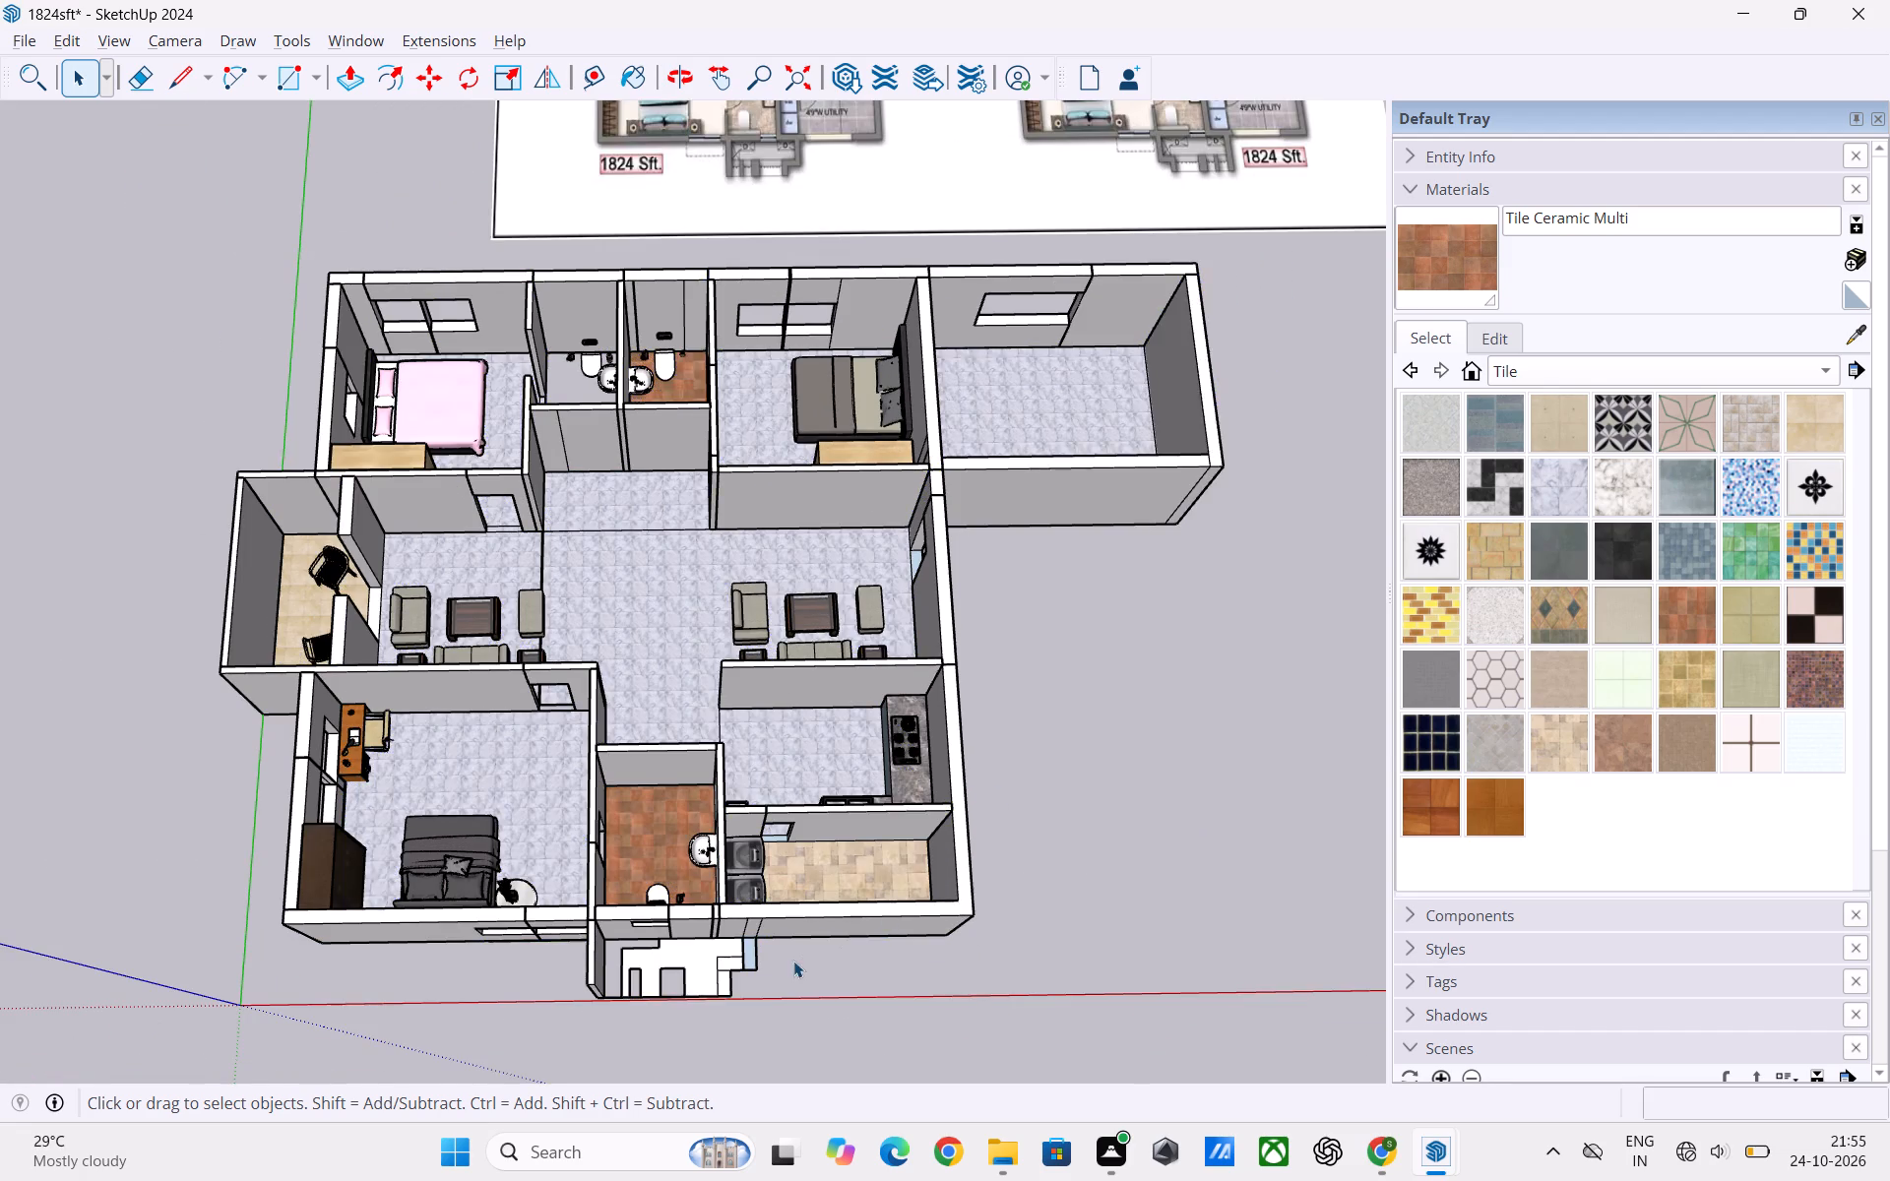
# Make separate groups of the middle and outermost rectangles of the stepped wall outline, and clear the selection.
pyautogui.scroll(2, 793, 961)
pyautogui.click(718, 962)
pyautogui.click(718, 962)
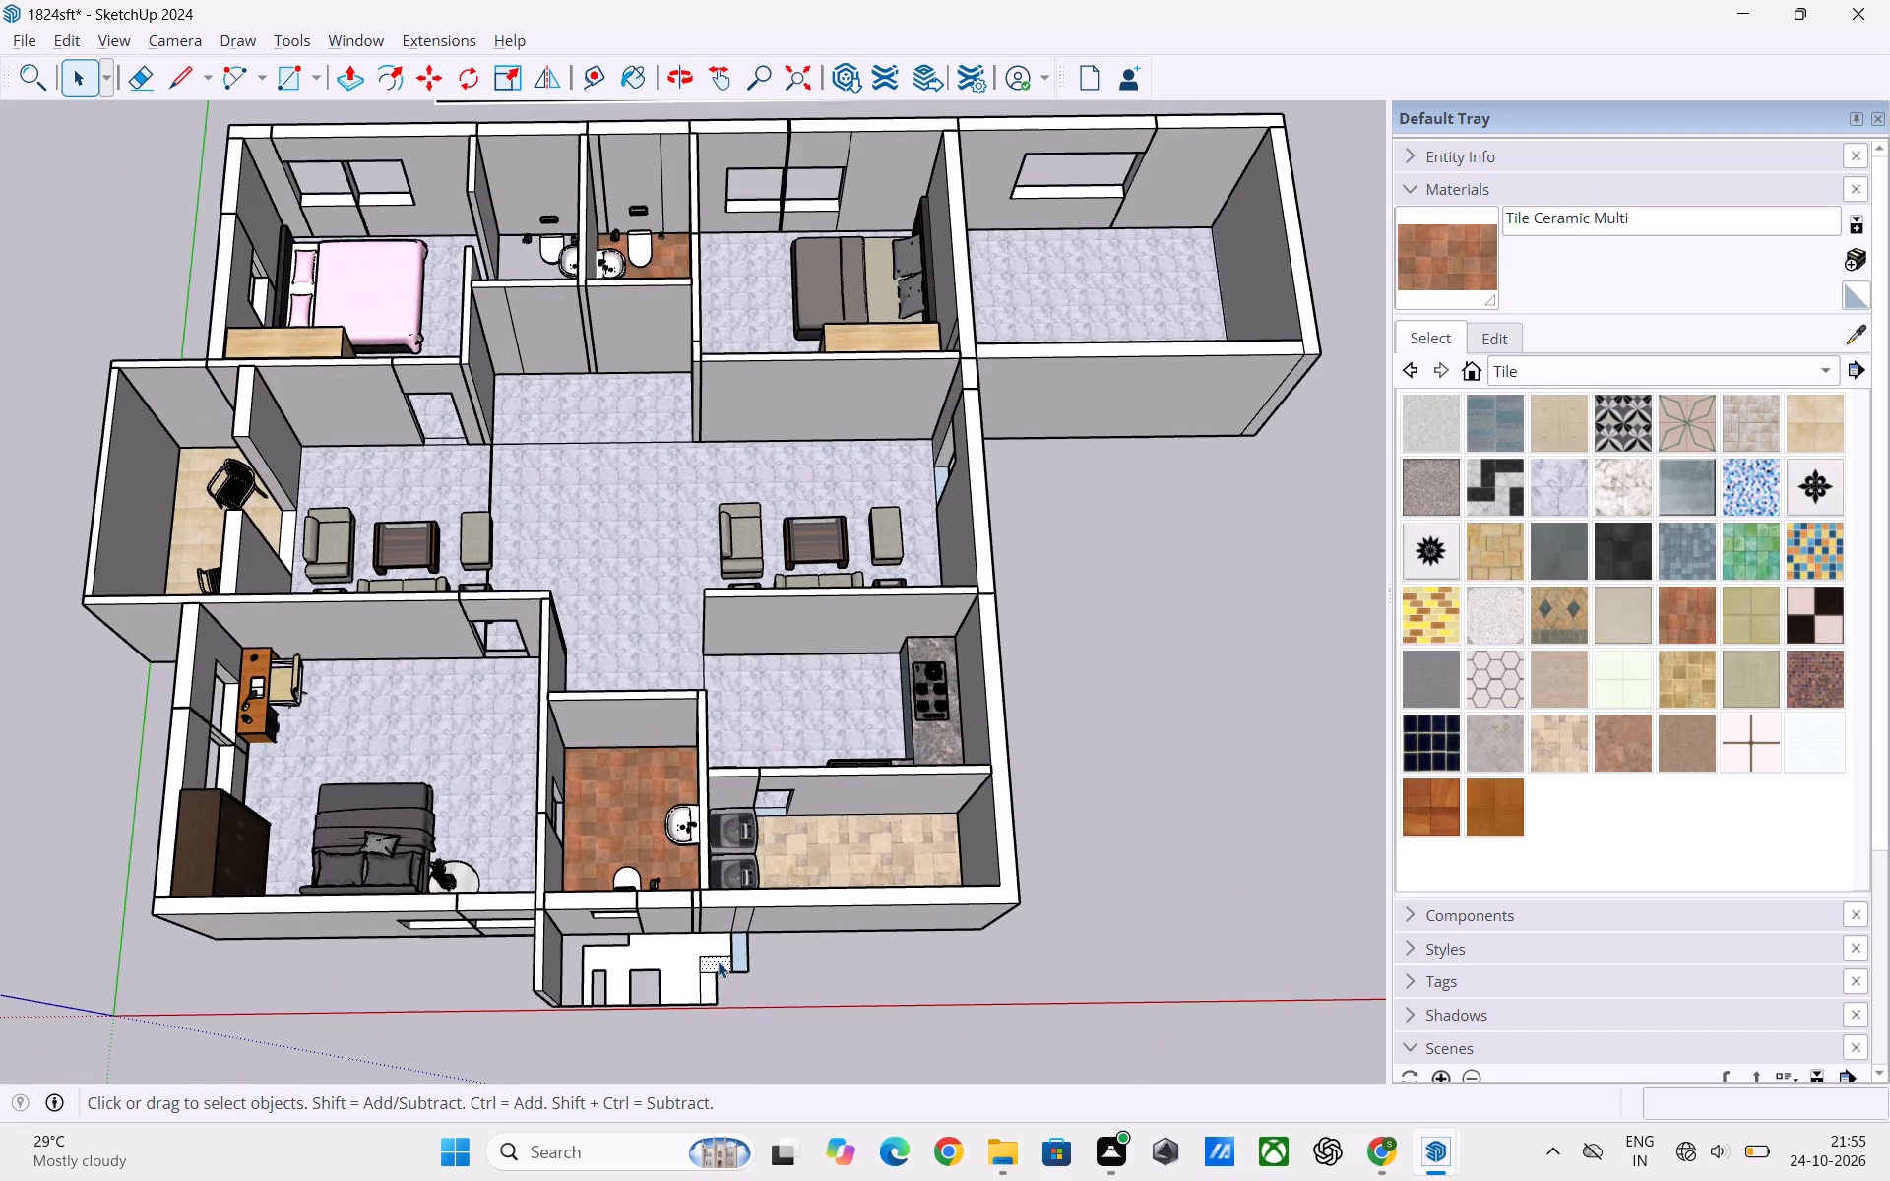
pyautogui.click(718, 962)
pyautogui.rightClick(718, 962)
pyautogui.click(794, 769)
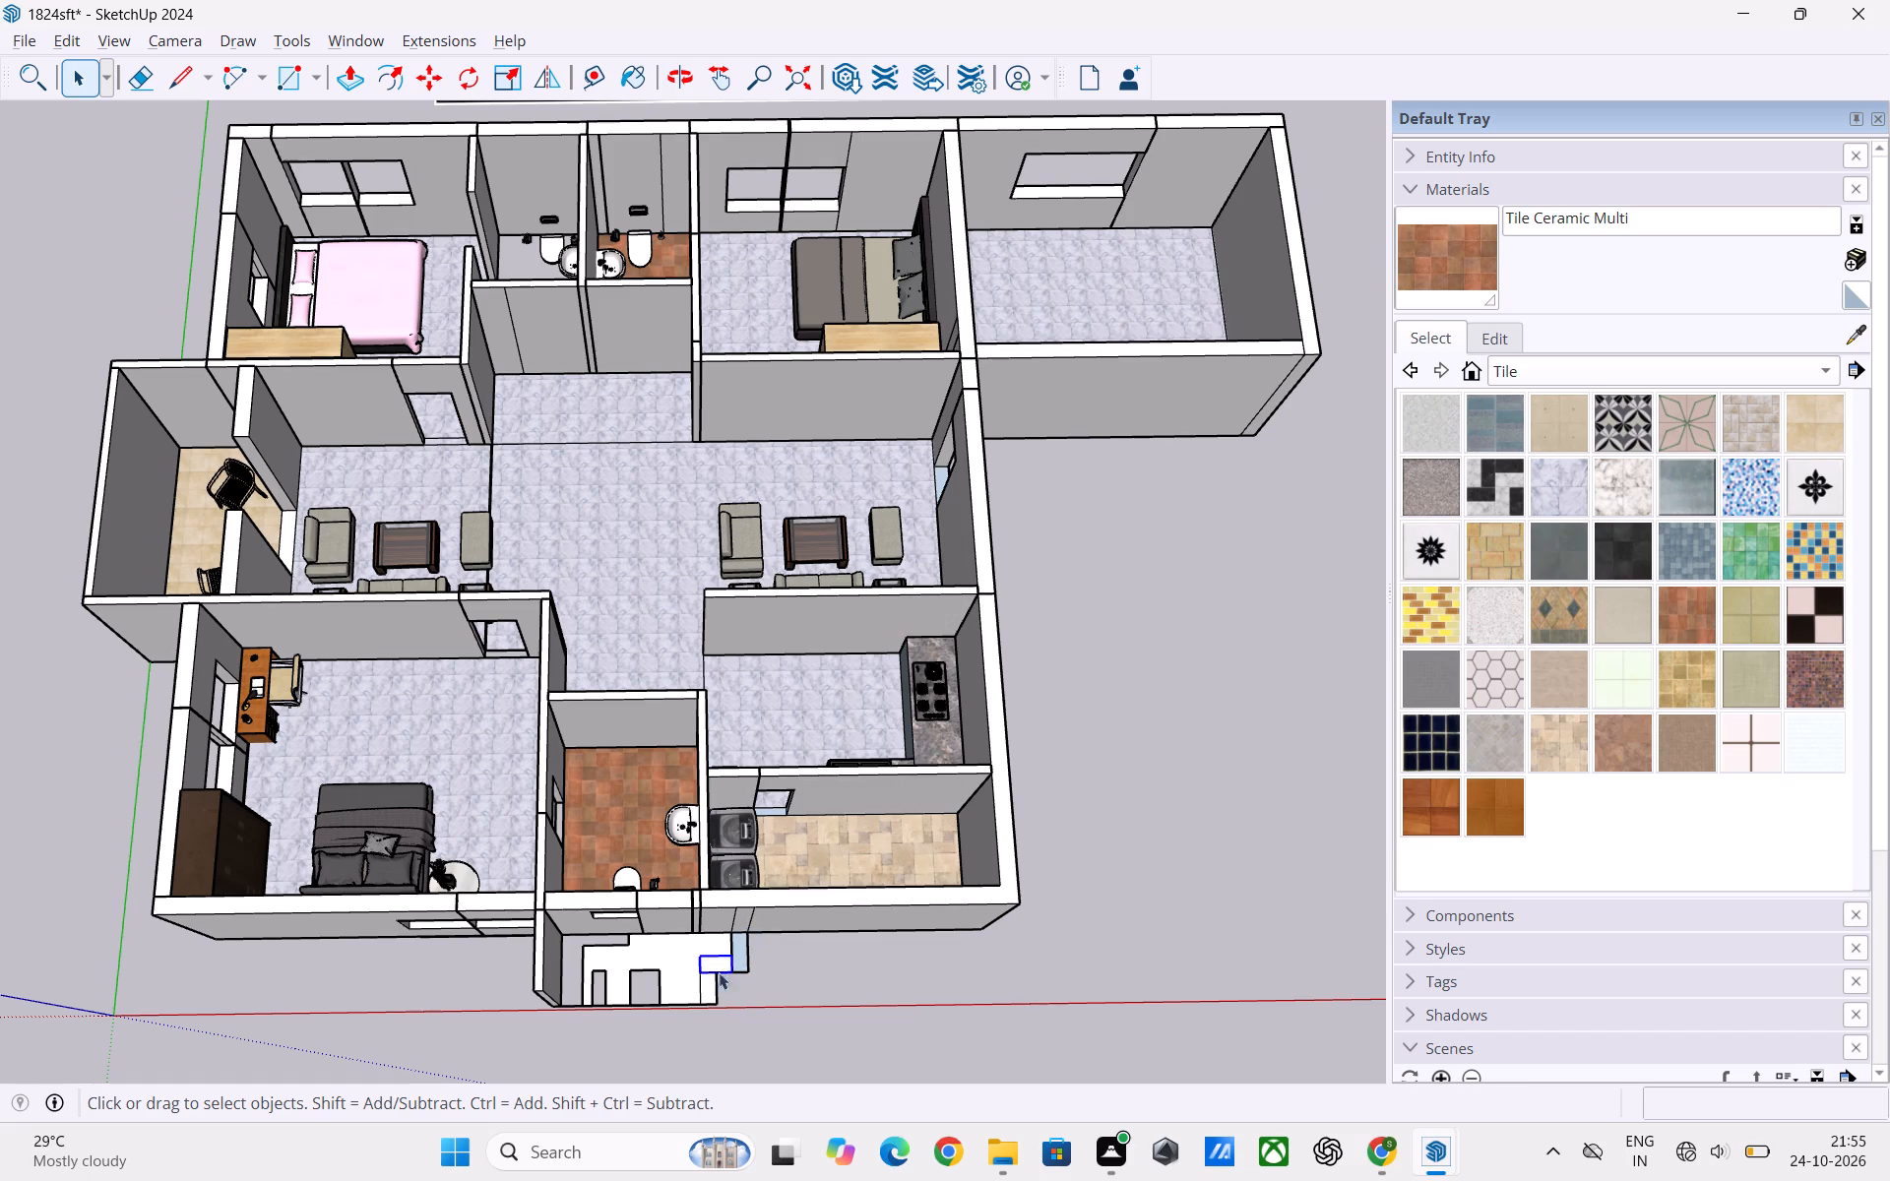
pyautogui.click(707, 987)
pyautogui.click(707, 987)
pyautogui.rightClick(707, 987)
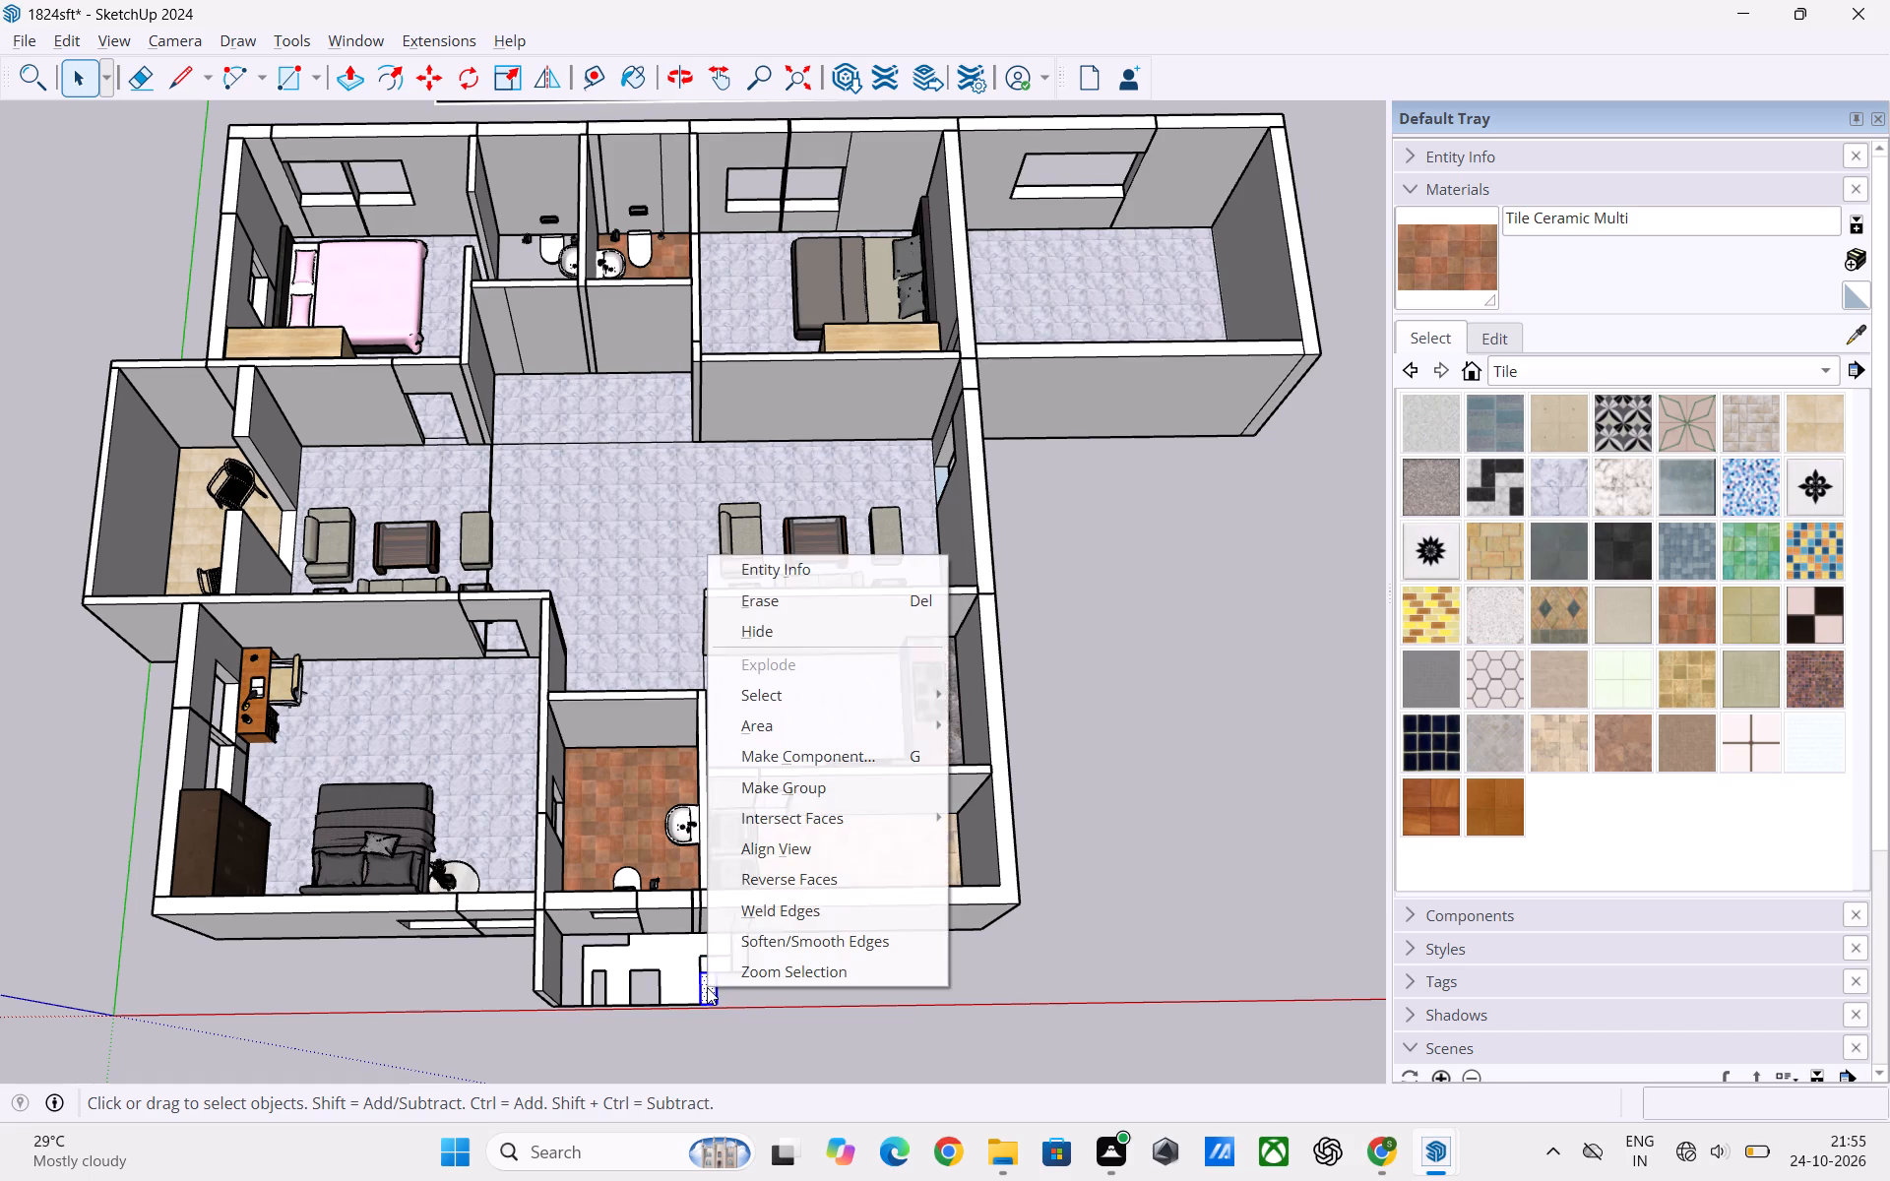
pyautogui.click(794, 791)
pyautogui.click(944, 967)
# Delete the large floor face enclosed by the stepped wall outline outside the toilet.
pyautogui.scroll(-4, 653, 955)
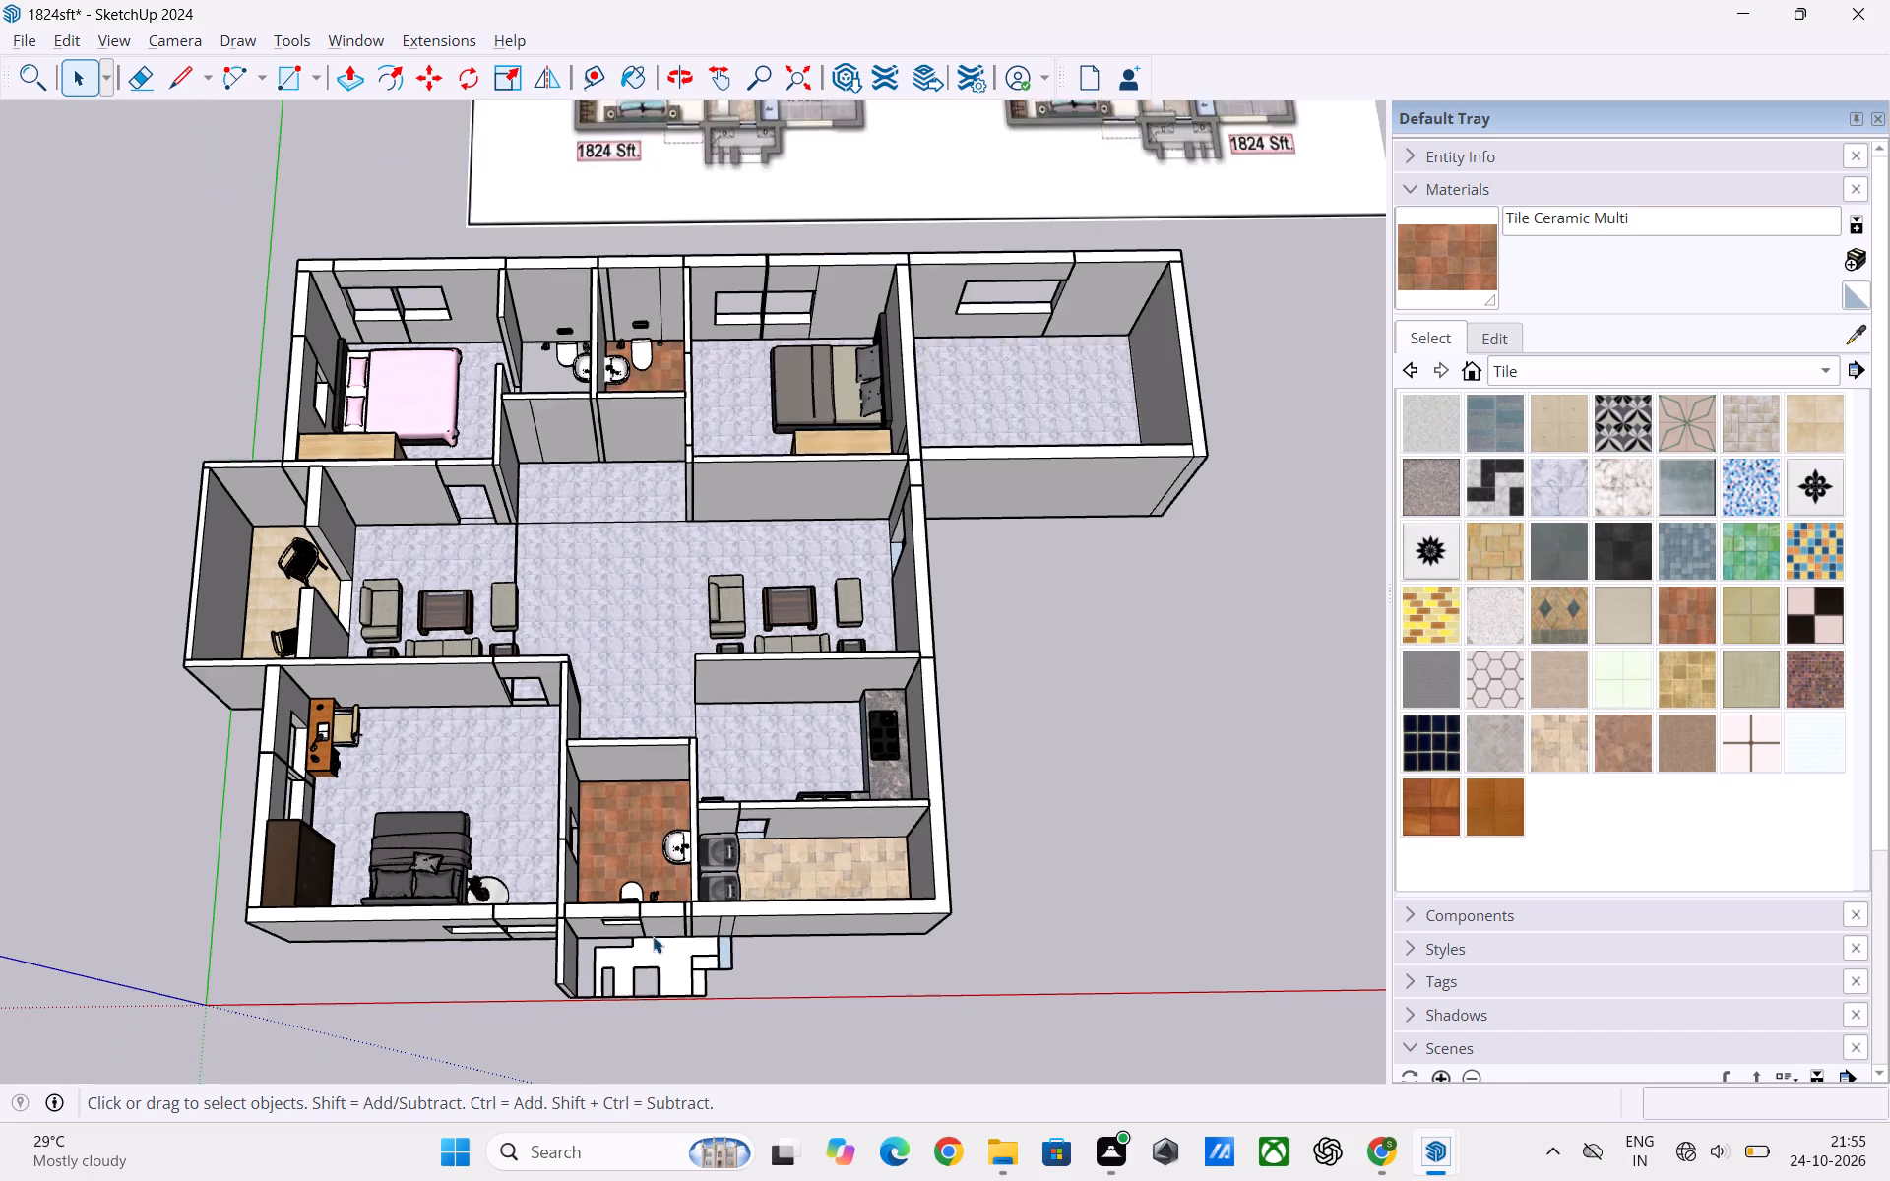
pyautogui.scroll(-1, 653, 936)
pyautogui.scroll(9, 652, 967)
pyautogui.click(696, 928)
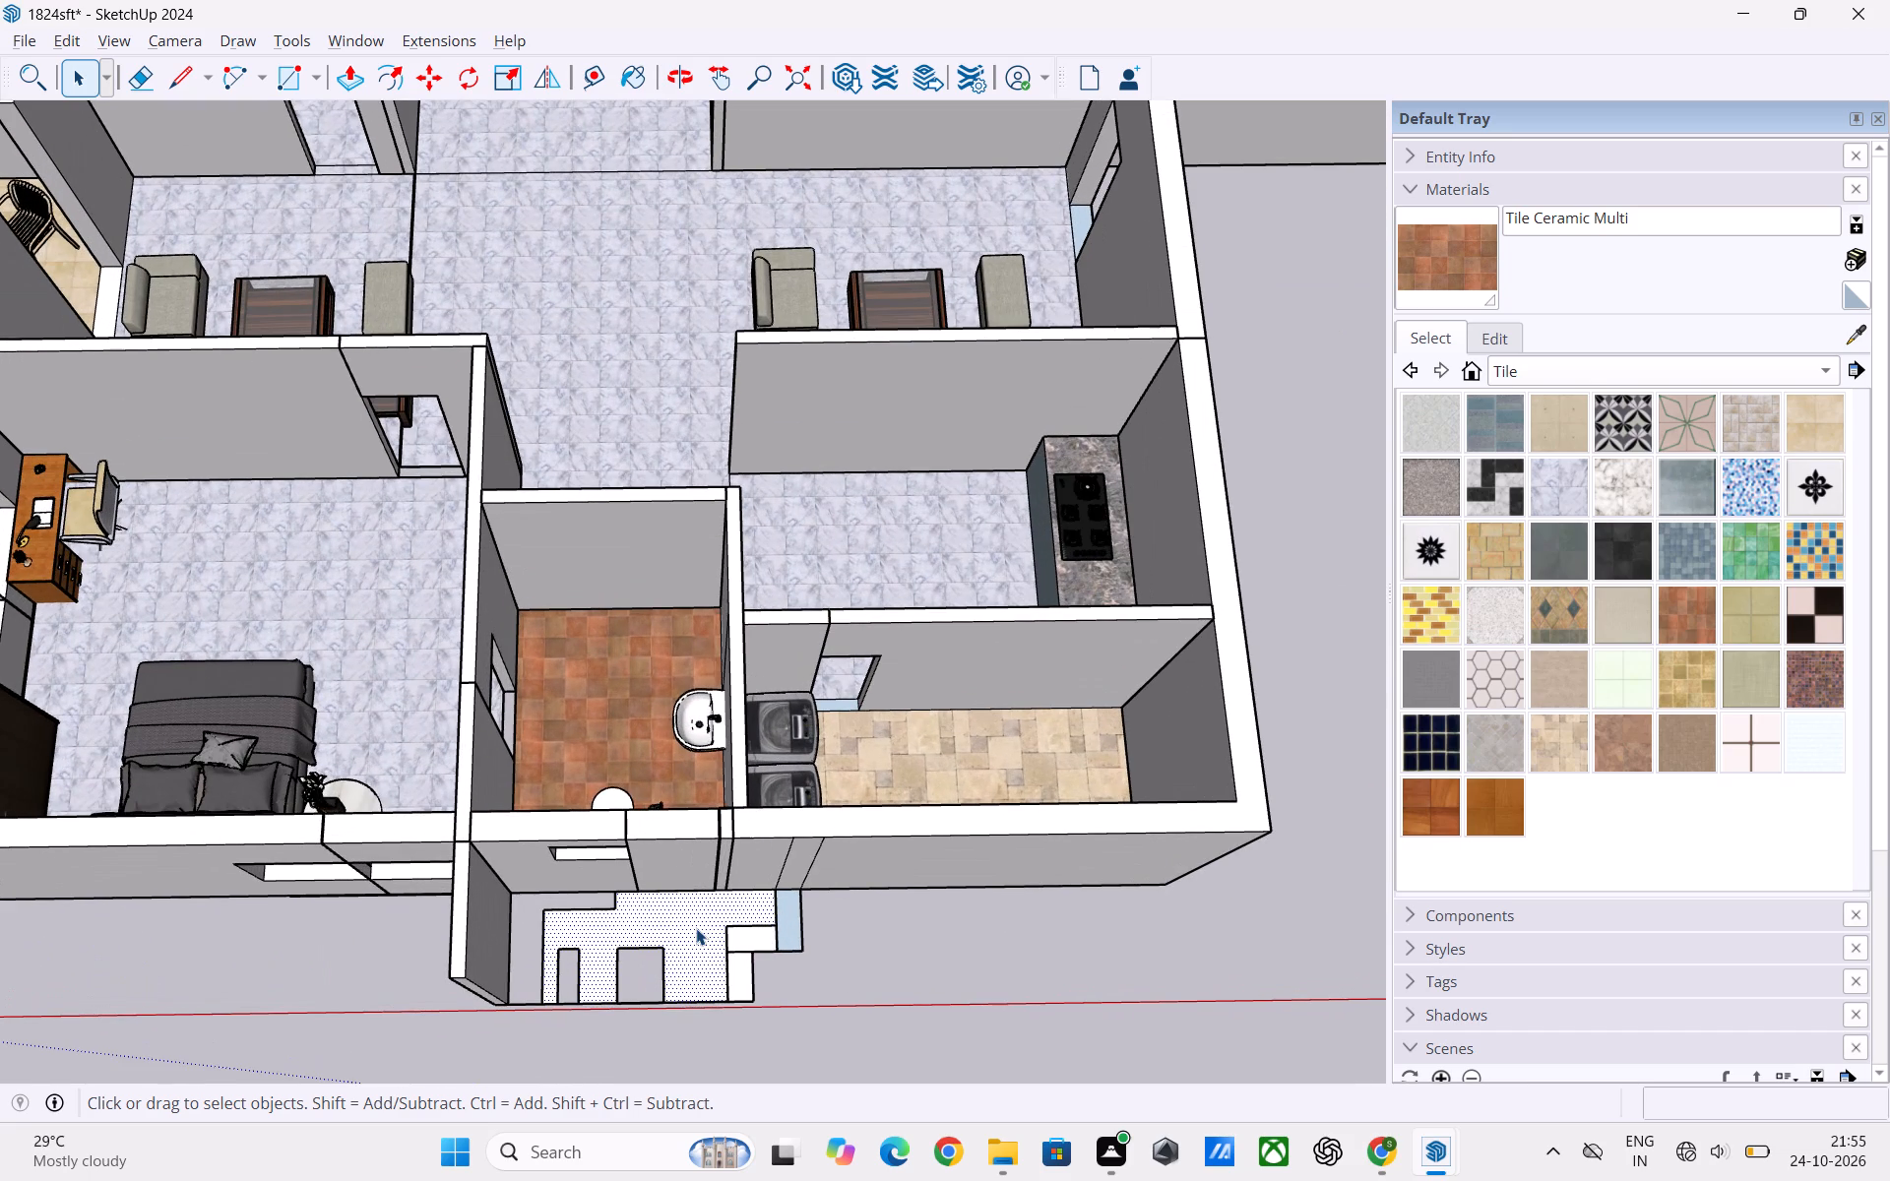
pyautogui.press('Delete')
# Inside its group, extrude the stepped wall piece touching the utility up to the adjoining outer wall's height.
pyautogui.doubleClick(789, 921)
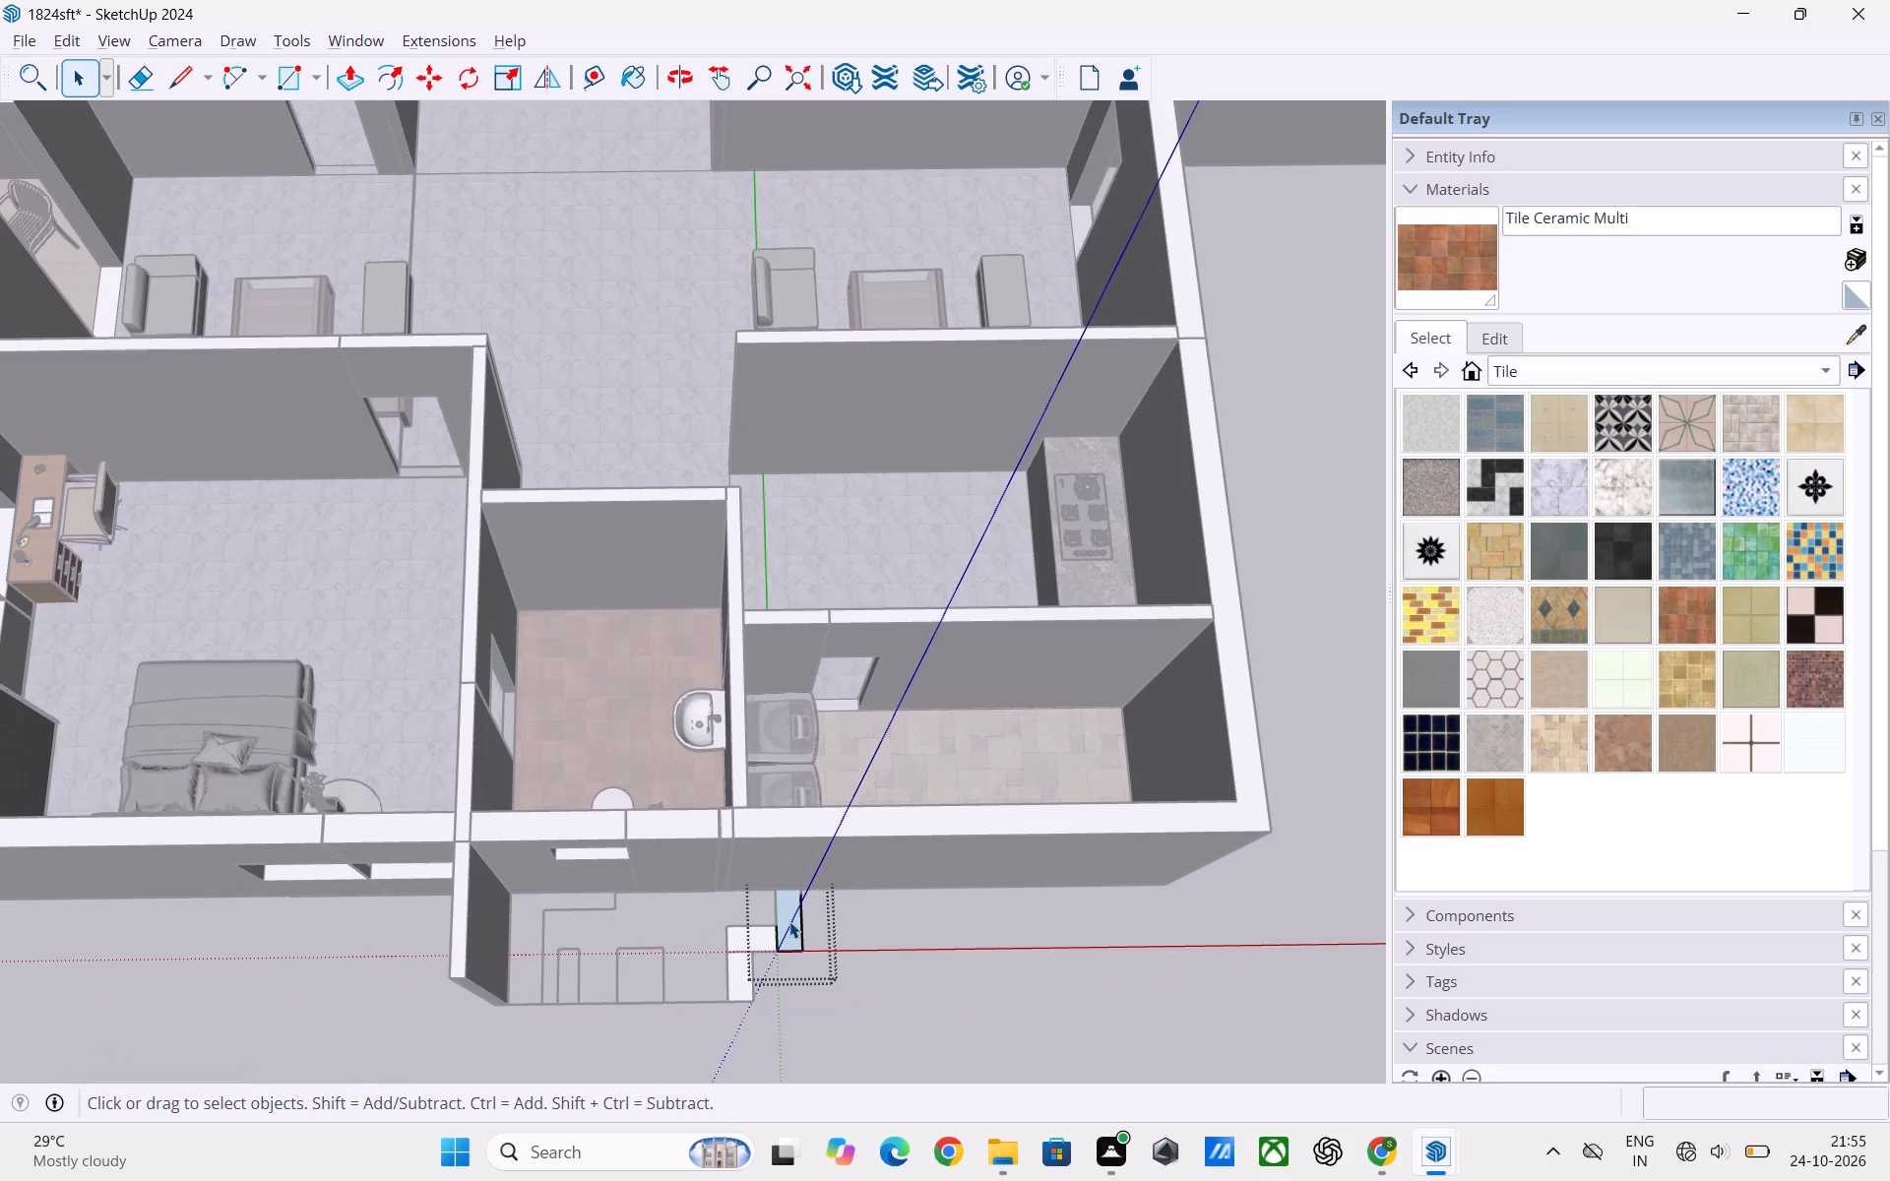
pyautogui.click(789, 921)
pyautogui.press('p')
pyautogui.click(789, 921)
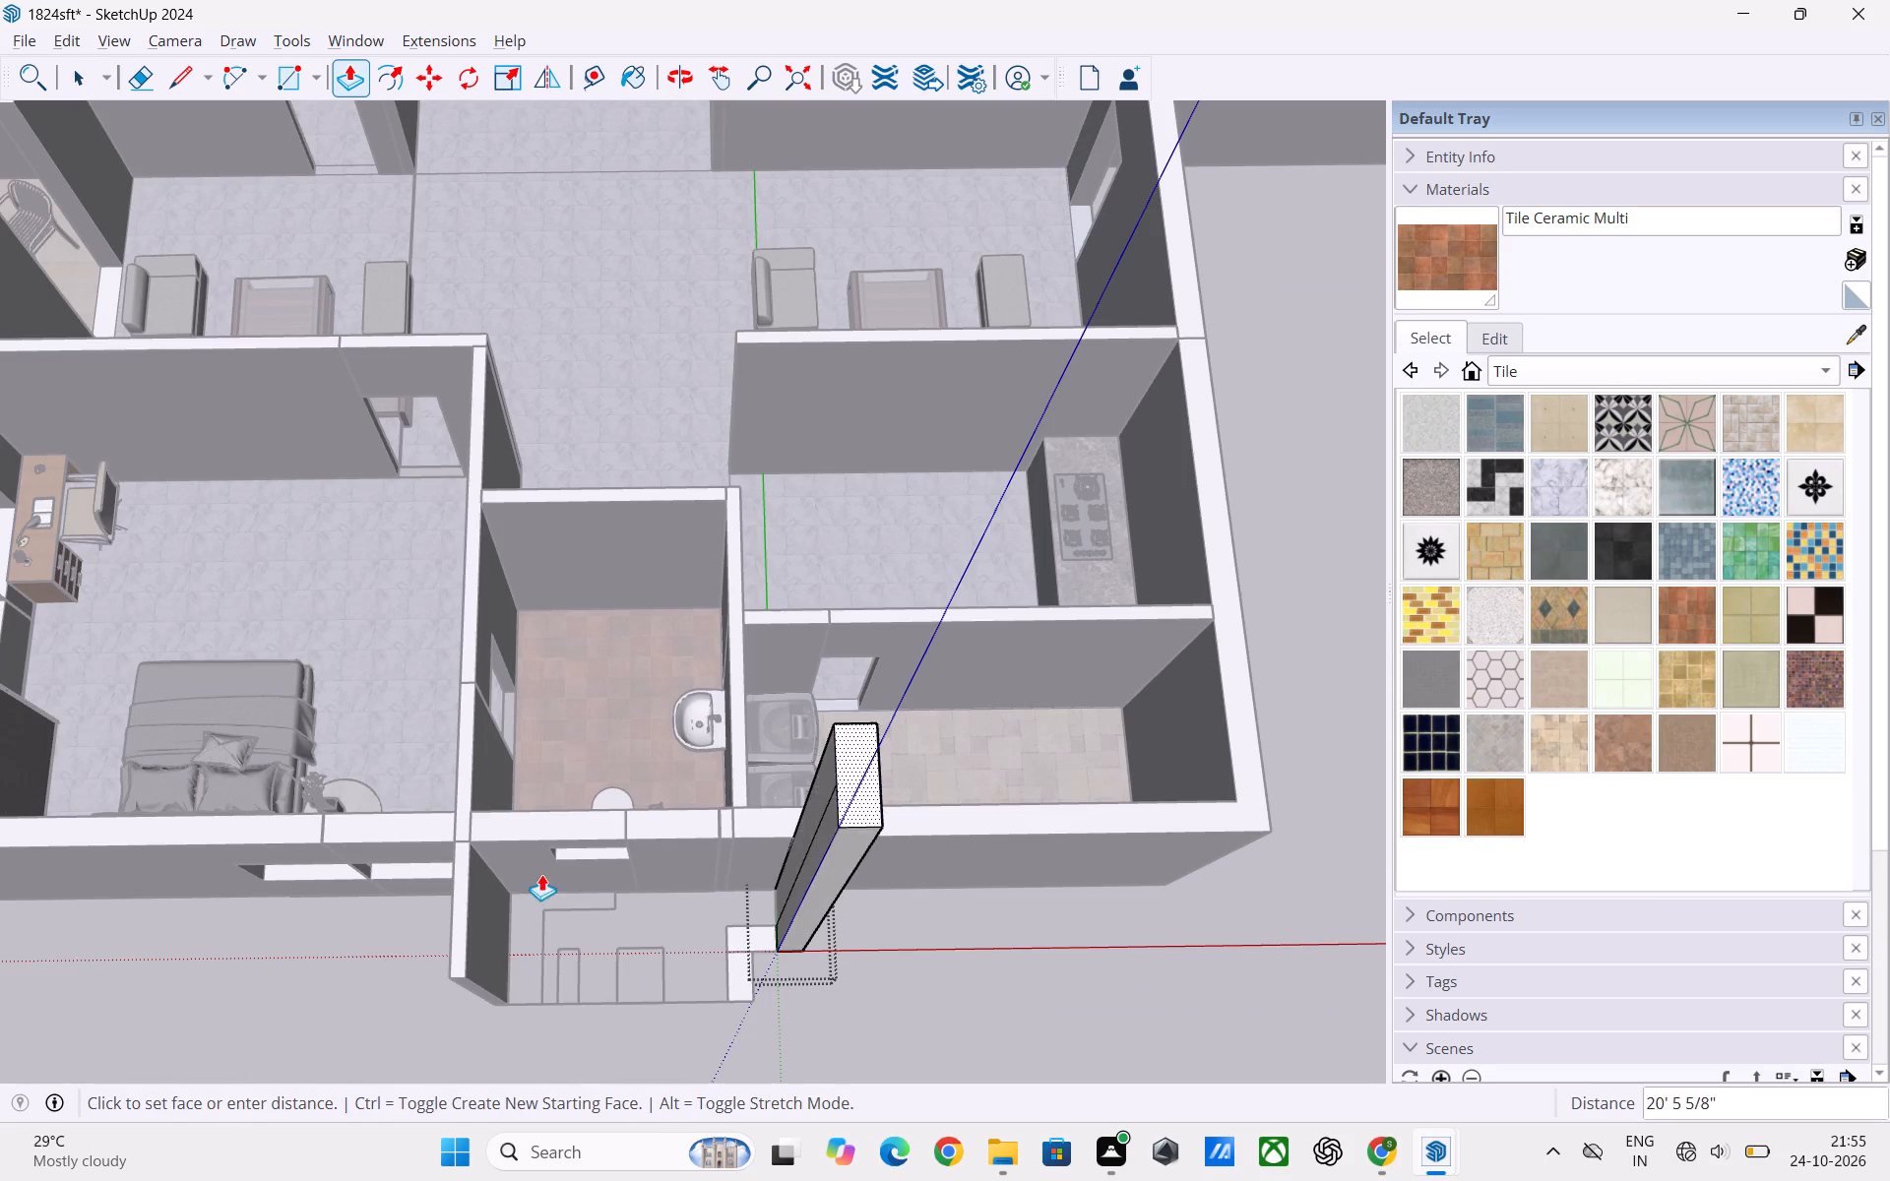
pyautogui.click(458, 876)
pyautogui.press('space')
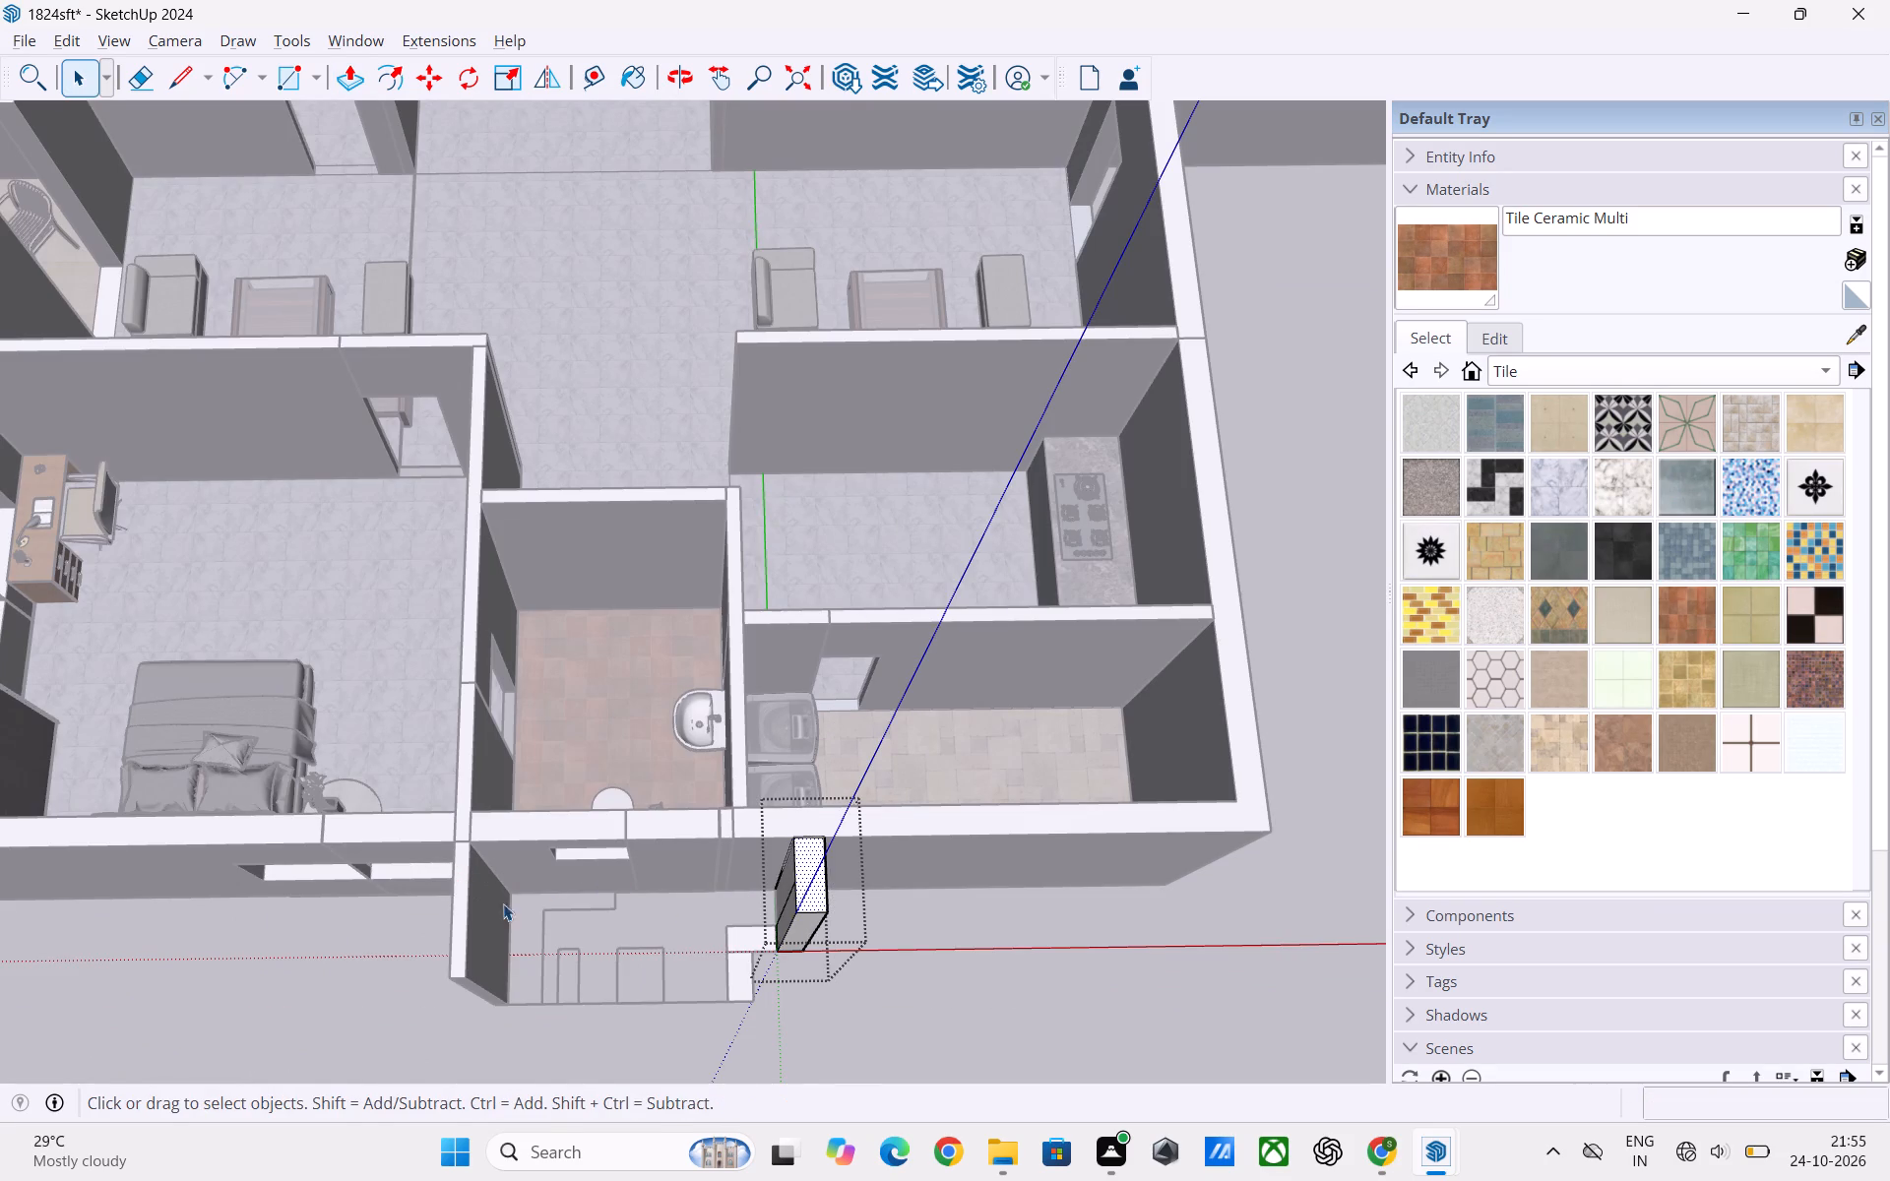
pyautogui.click(1102, 978)
# Open the middle stepped wall group and extrude its face 9' to match the raised piece beside it.
pyautogui.scroll(2, 806, 901)
pyautogui.click(730, 943)
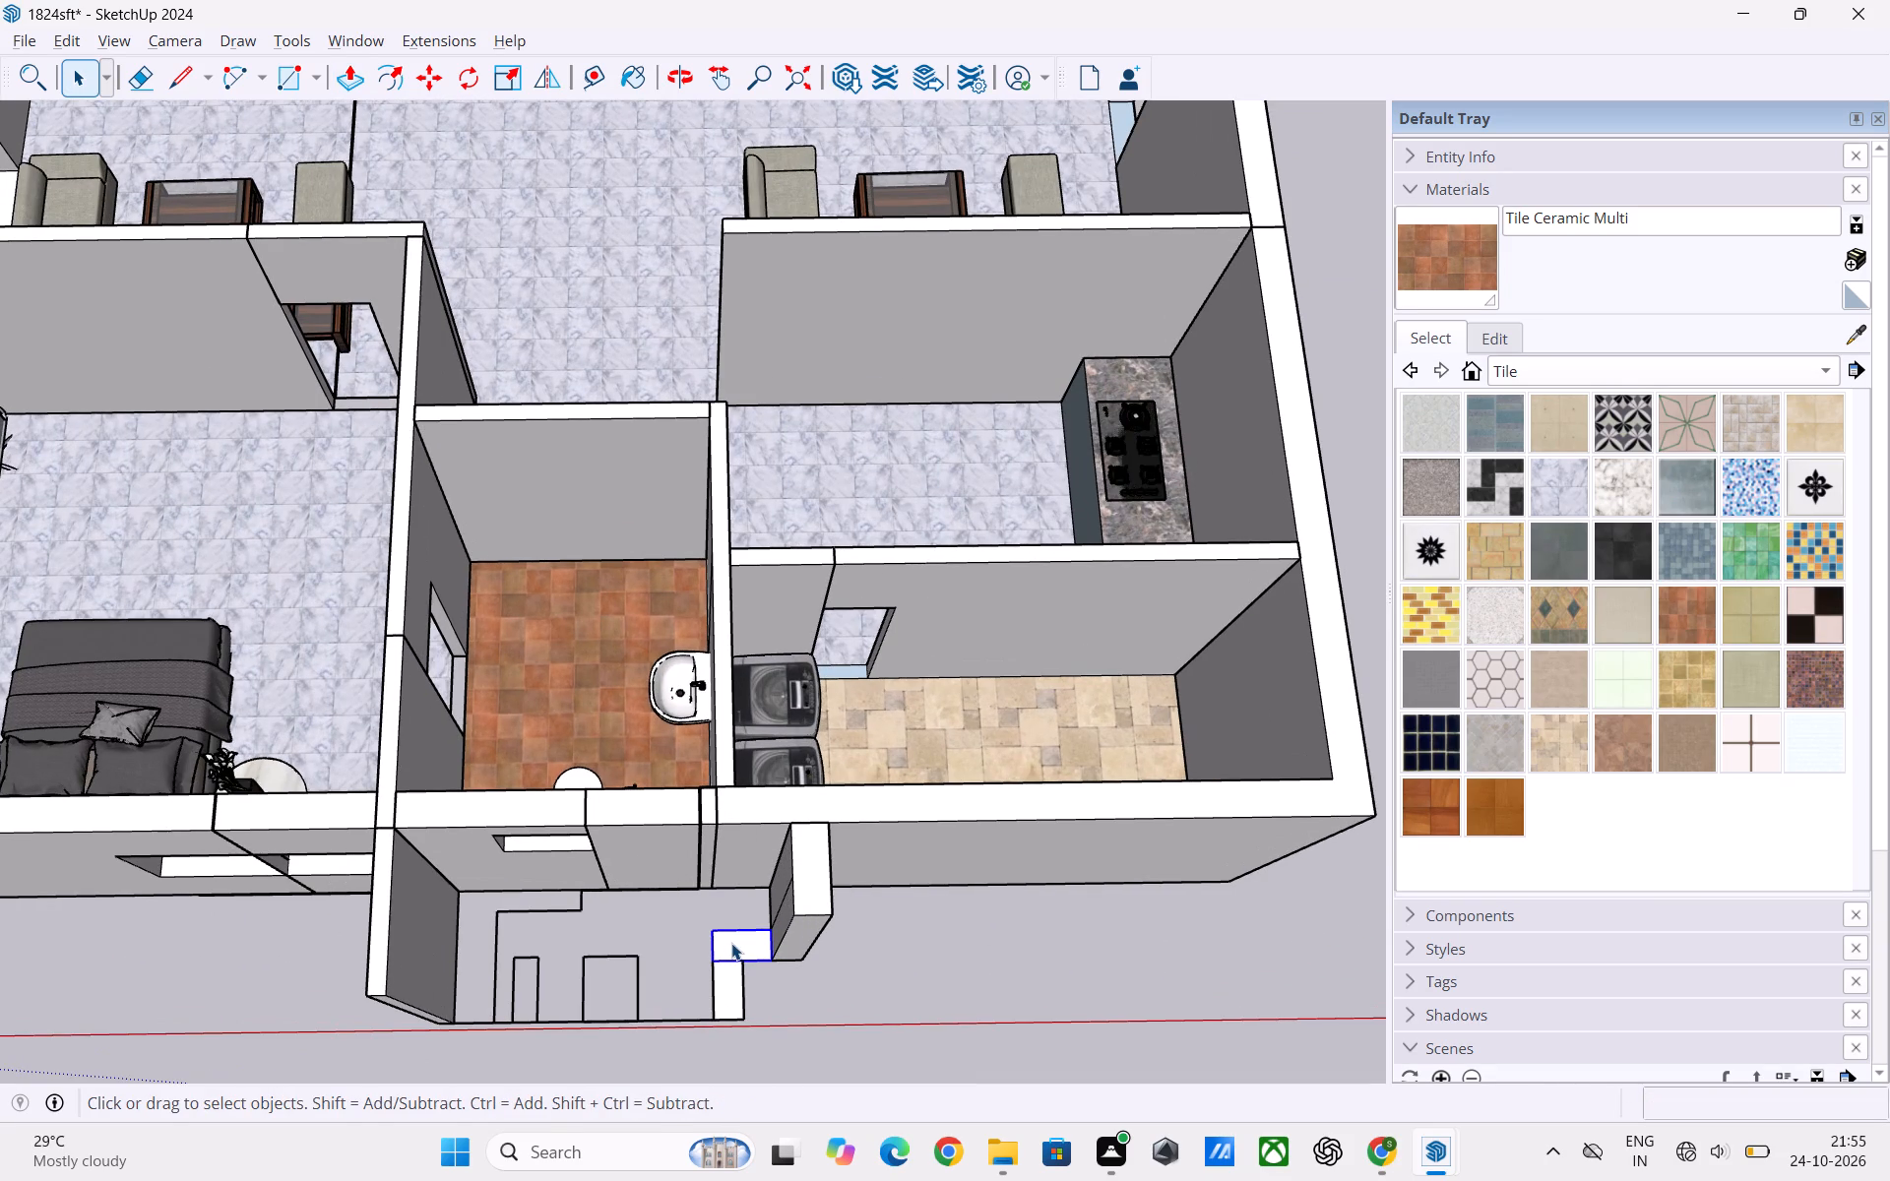
pyautogui.tripleClick(732, 943)
pyautogui.press('p')
pyautogui.click(732, 943)
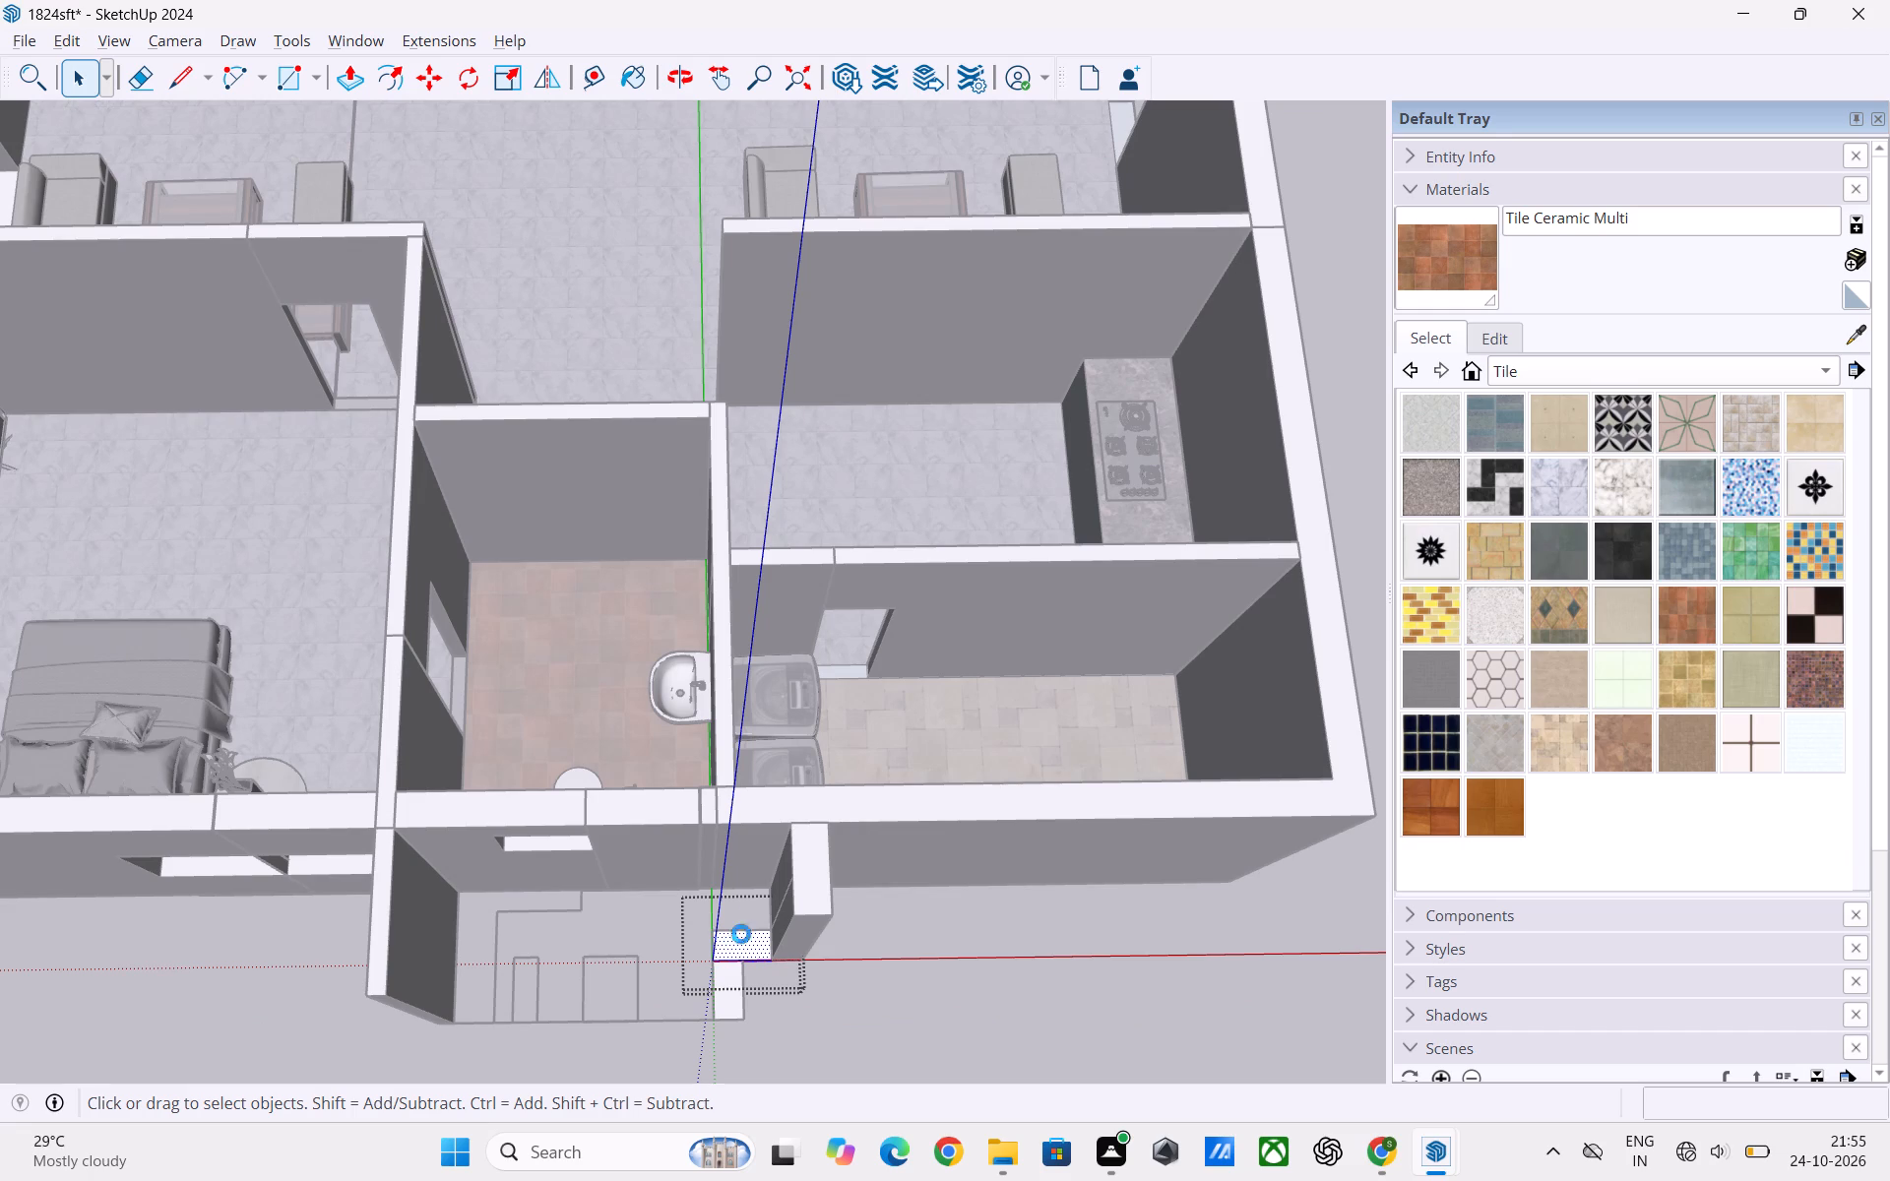
pyautogui.scroll(-1, 753, 953)
pyautogui.scroll(3, 775, 960)
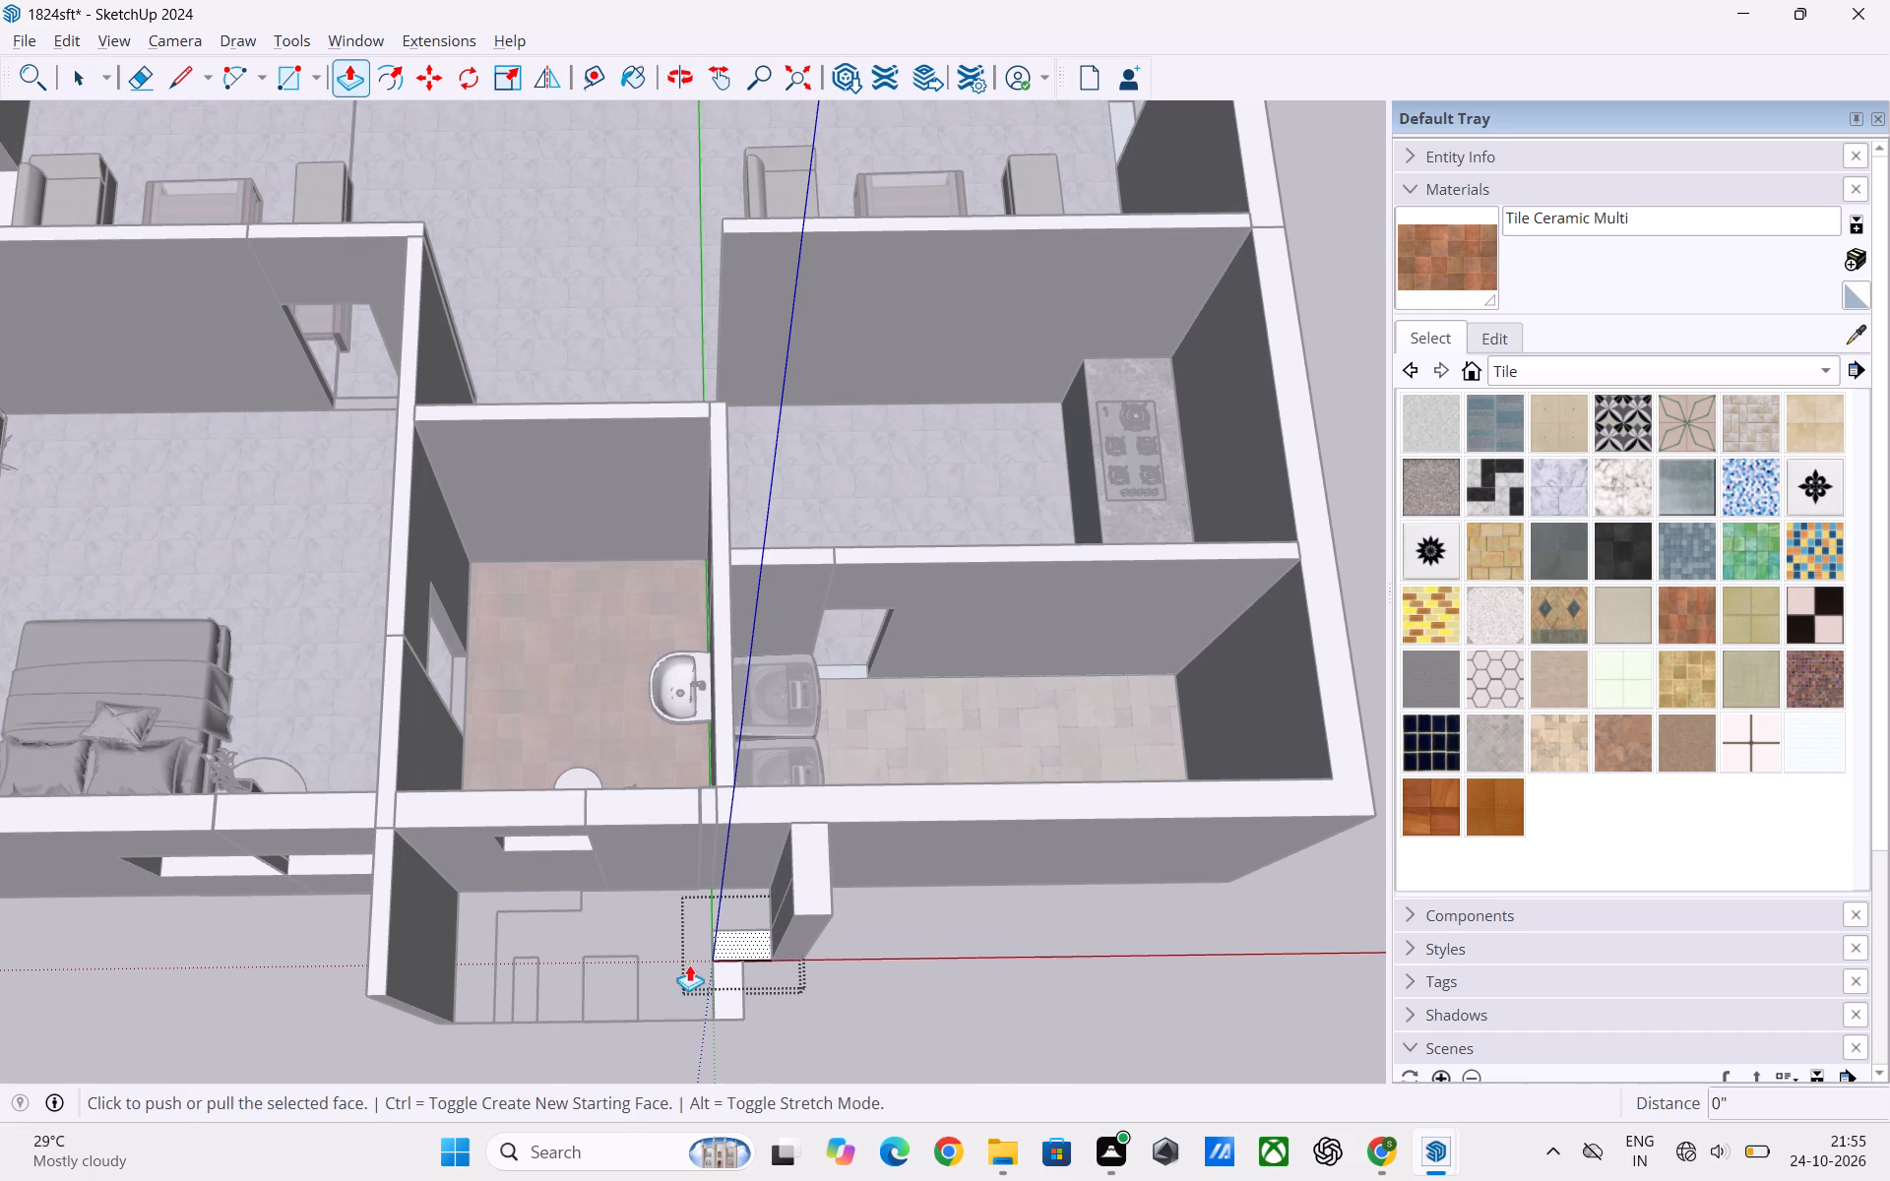
pyautogui.click(743, 933)
pyautogui.click(836, 849)
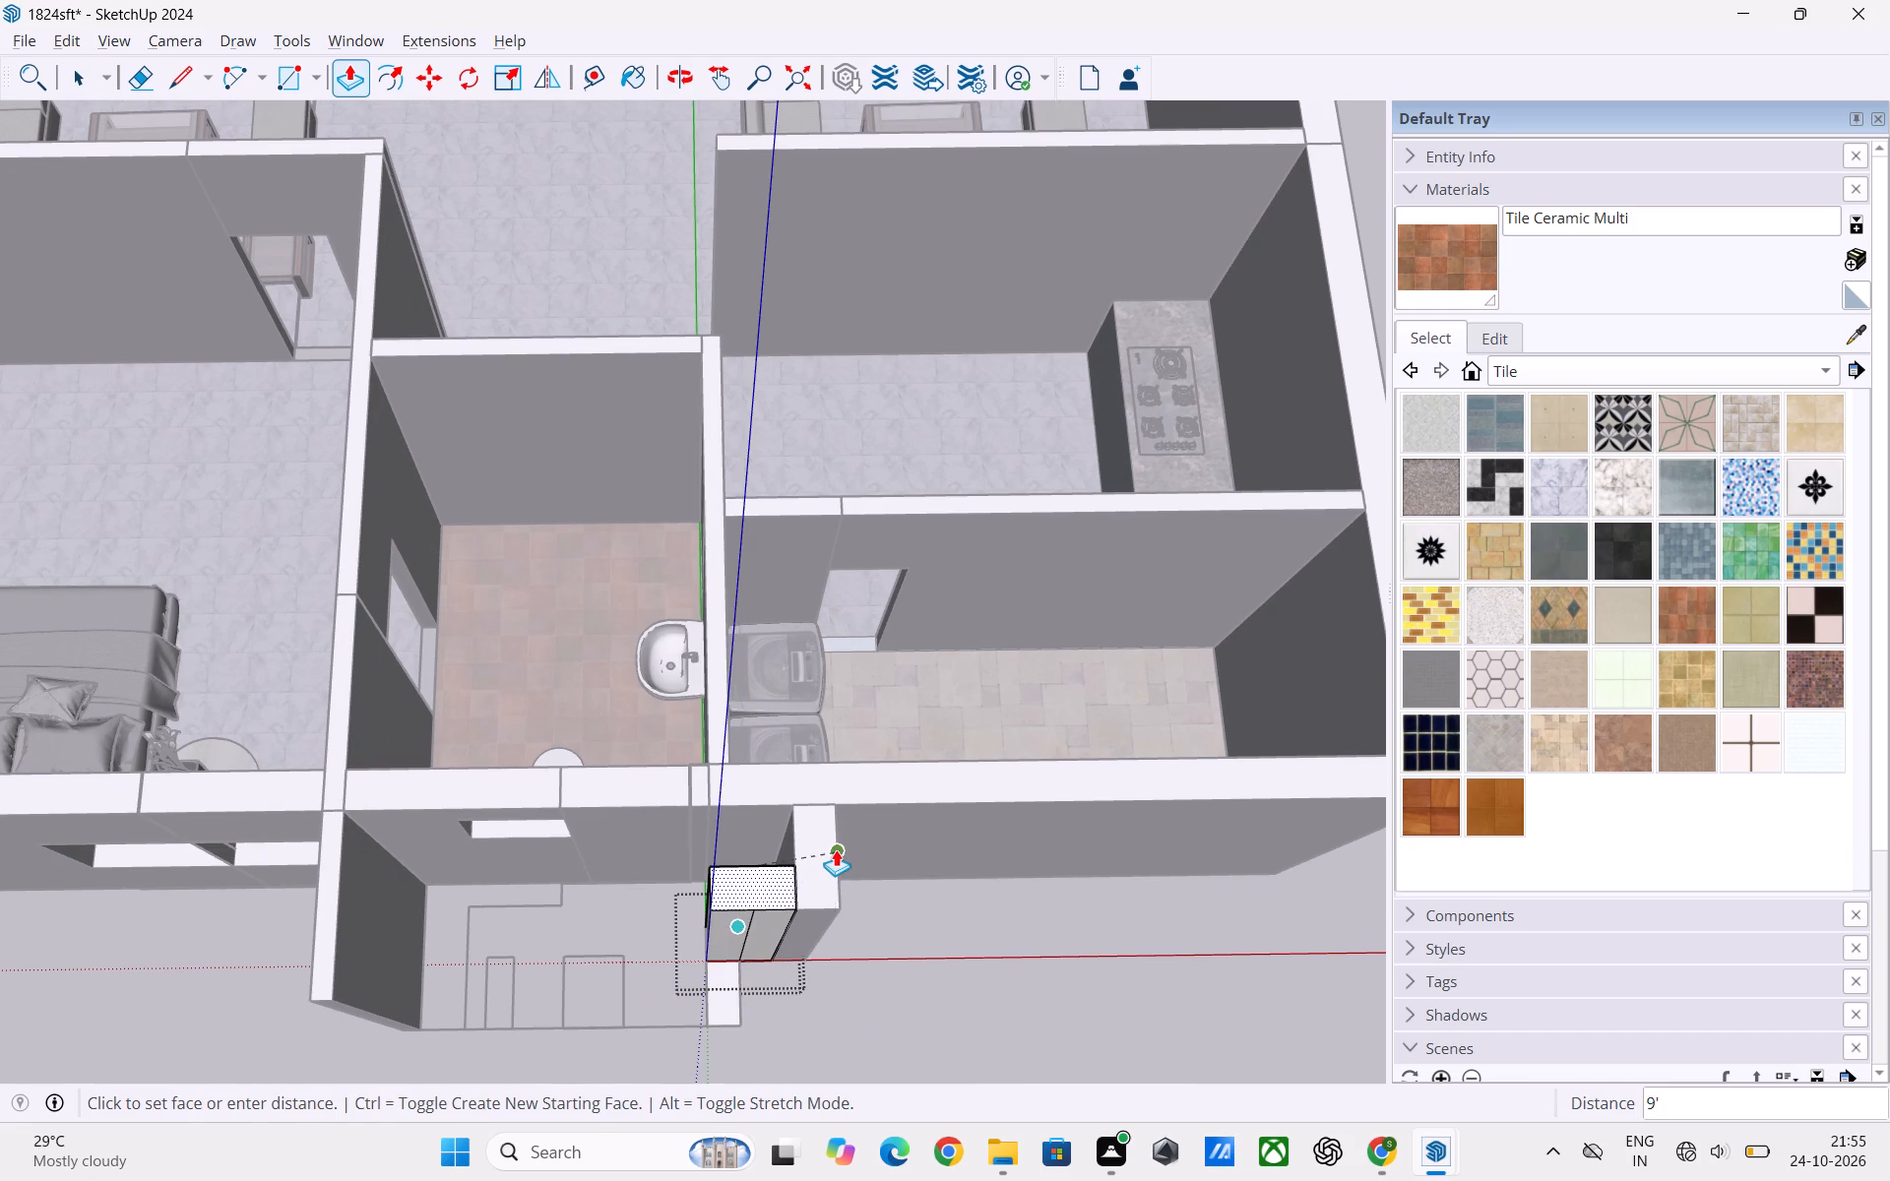
pyautogui.press('space')
# Extrude the outermost stepped wall group 9' to match the other two pieces, and leave the group.
pyautogui.click(720, 976)
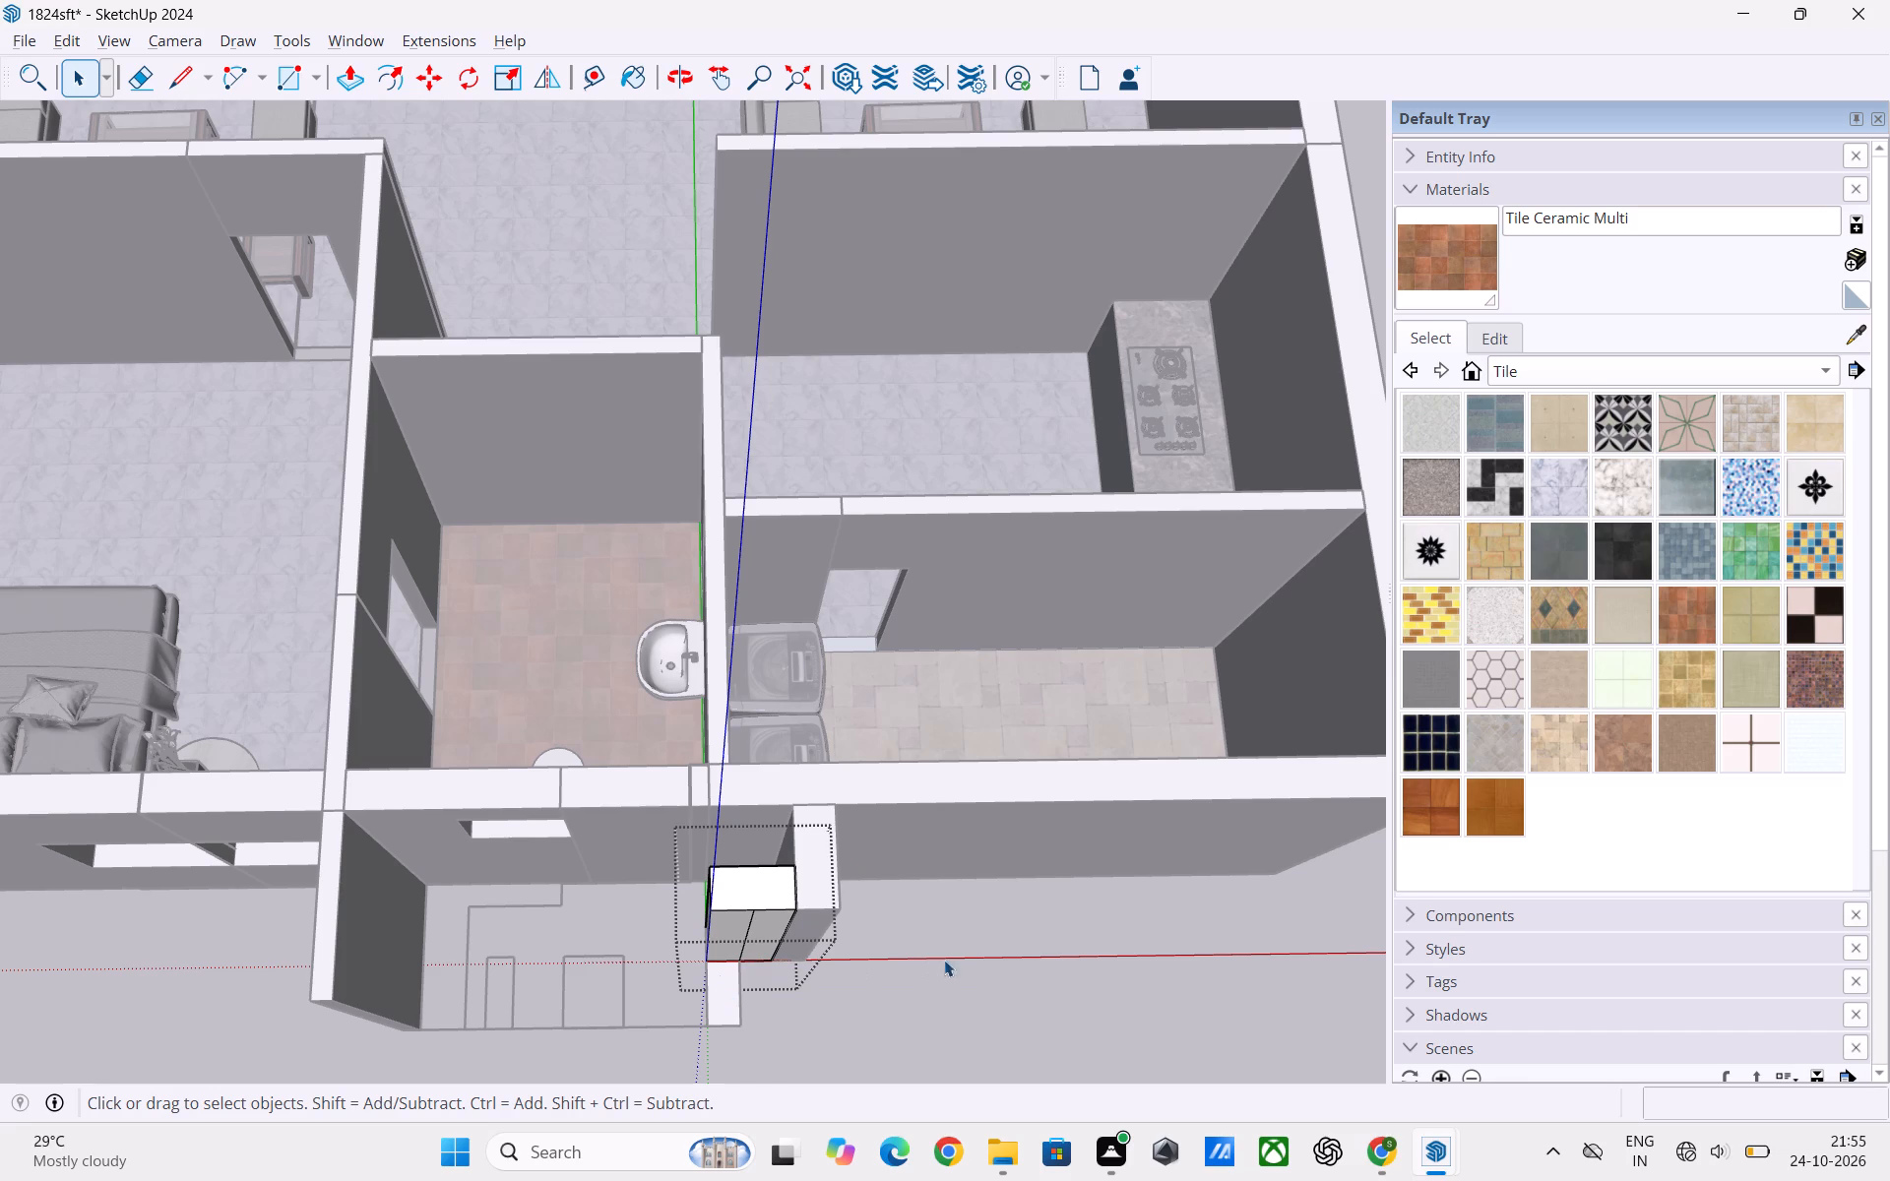
pyautogui.click(921, 1001)
pyautogui.tripleClick(720, 988)
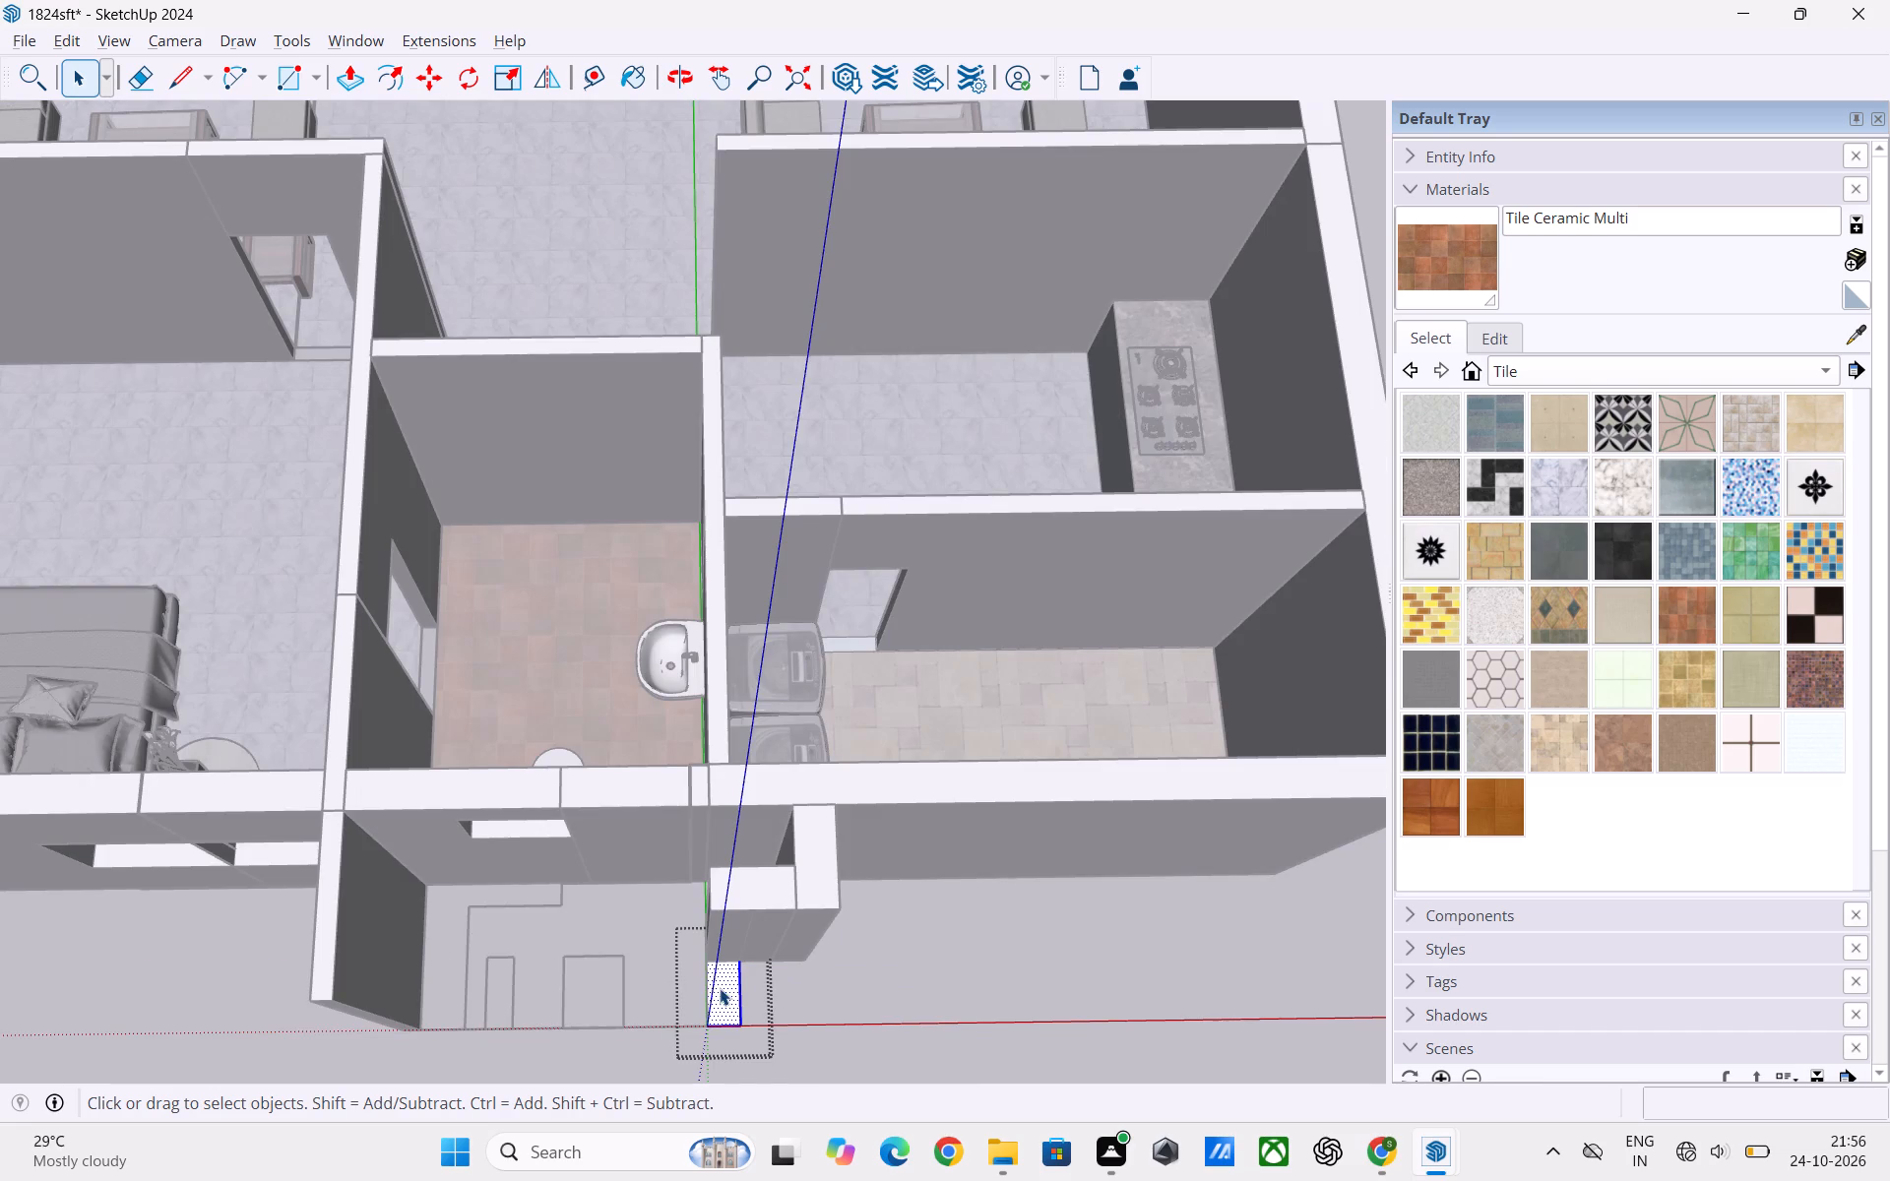
pyautogui.press('p')
pyautogui.click(720, 988)
pyautogui.click(815, 876)
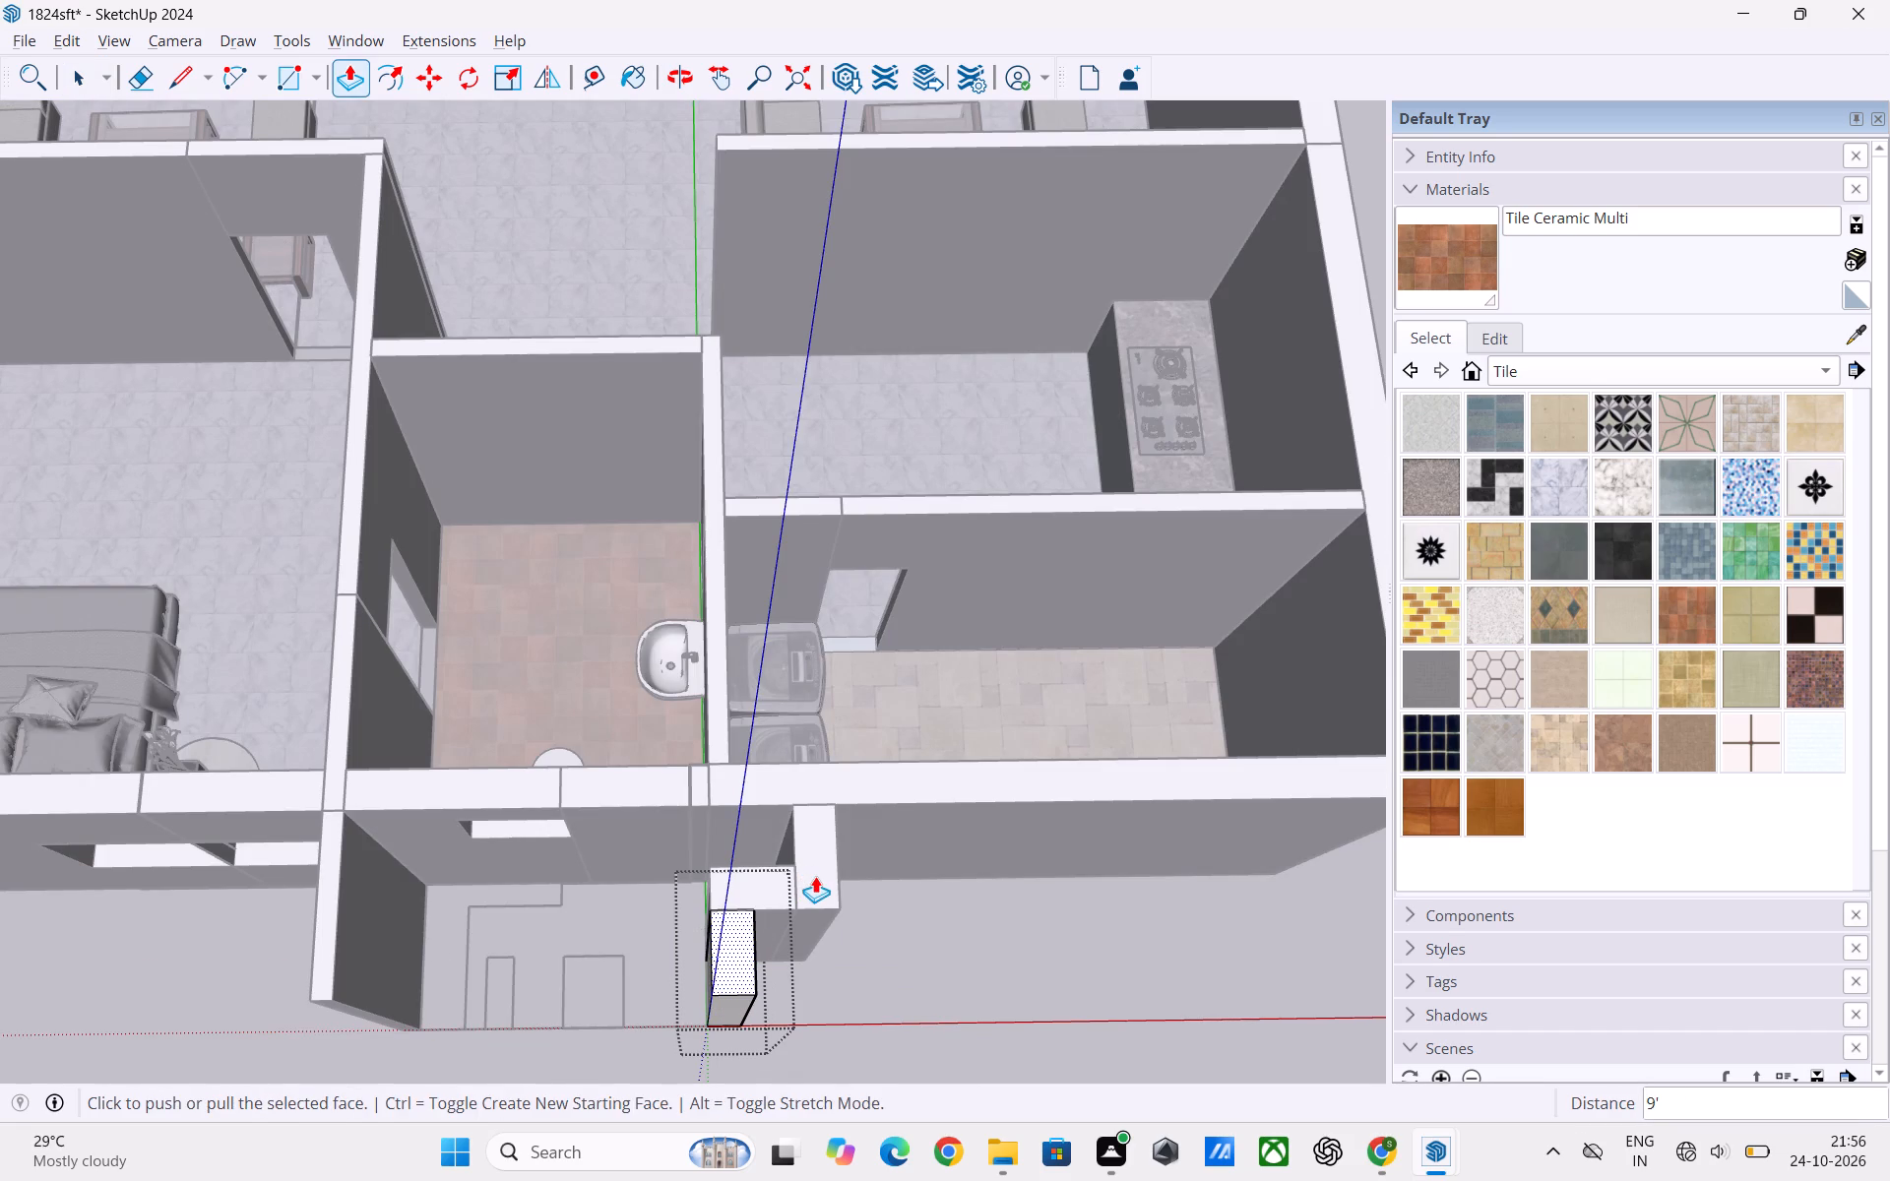
pyautogui.press('space')
pyautogui.click(903, 1009)
pyautogui.scroll(-2, 868, 961)
pyautogui.middleClick(691, 956)
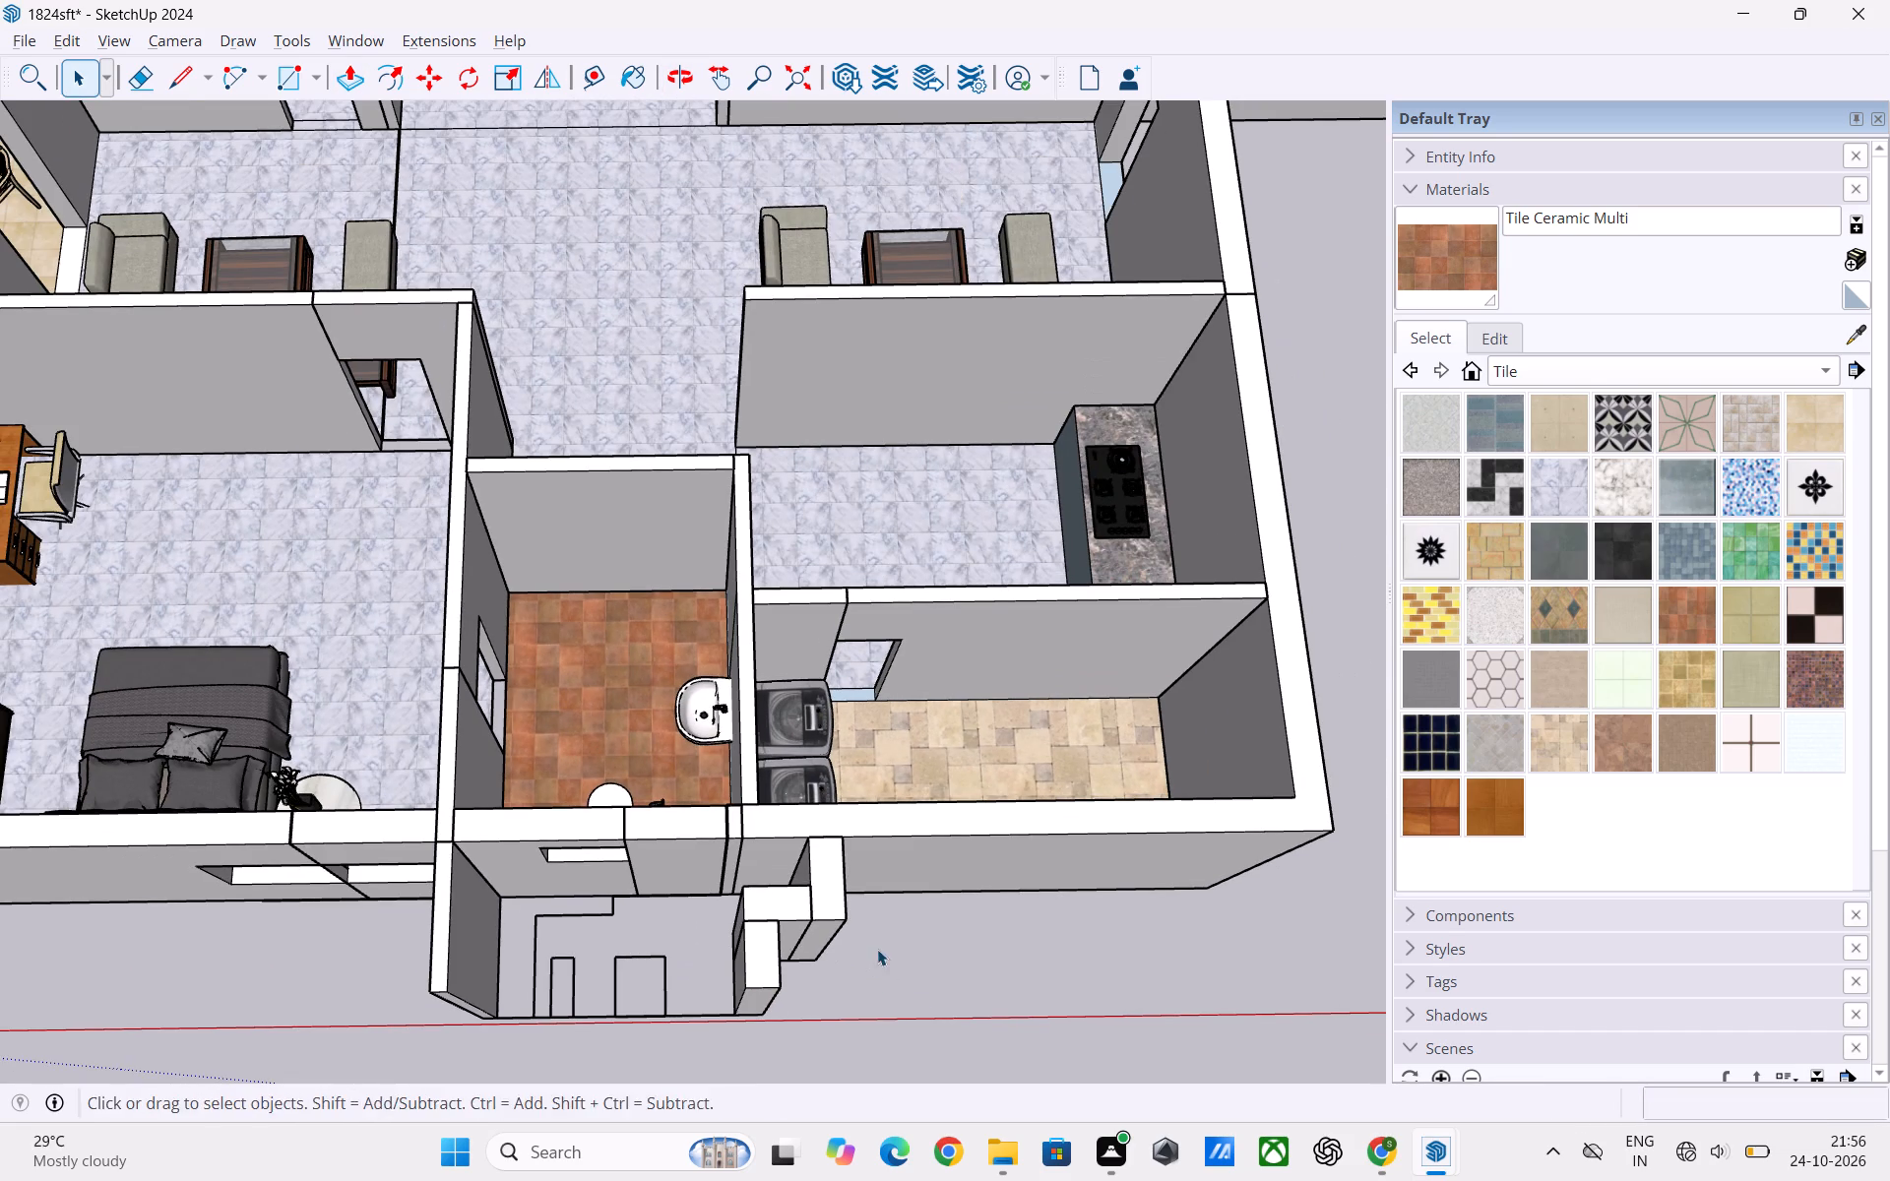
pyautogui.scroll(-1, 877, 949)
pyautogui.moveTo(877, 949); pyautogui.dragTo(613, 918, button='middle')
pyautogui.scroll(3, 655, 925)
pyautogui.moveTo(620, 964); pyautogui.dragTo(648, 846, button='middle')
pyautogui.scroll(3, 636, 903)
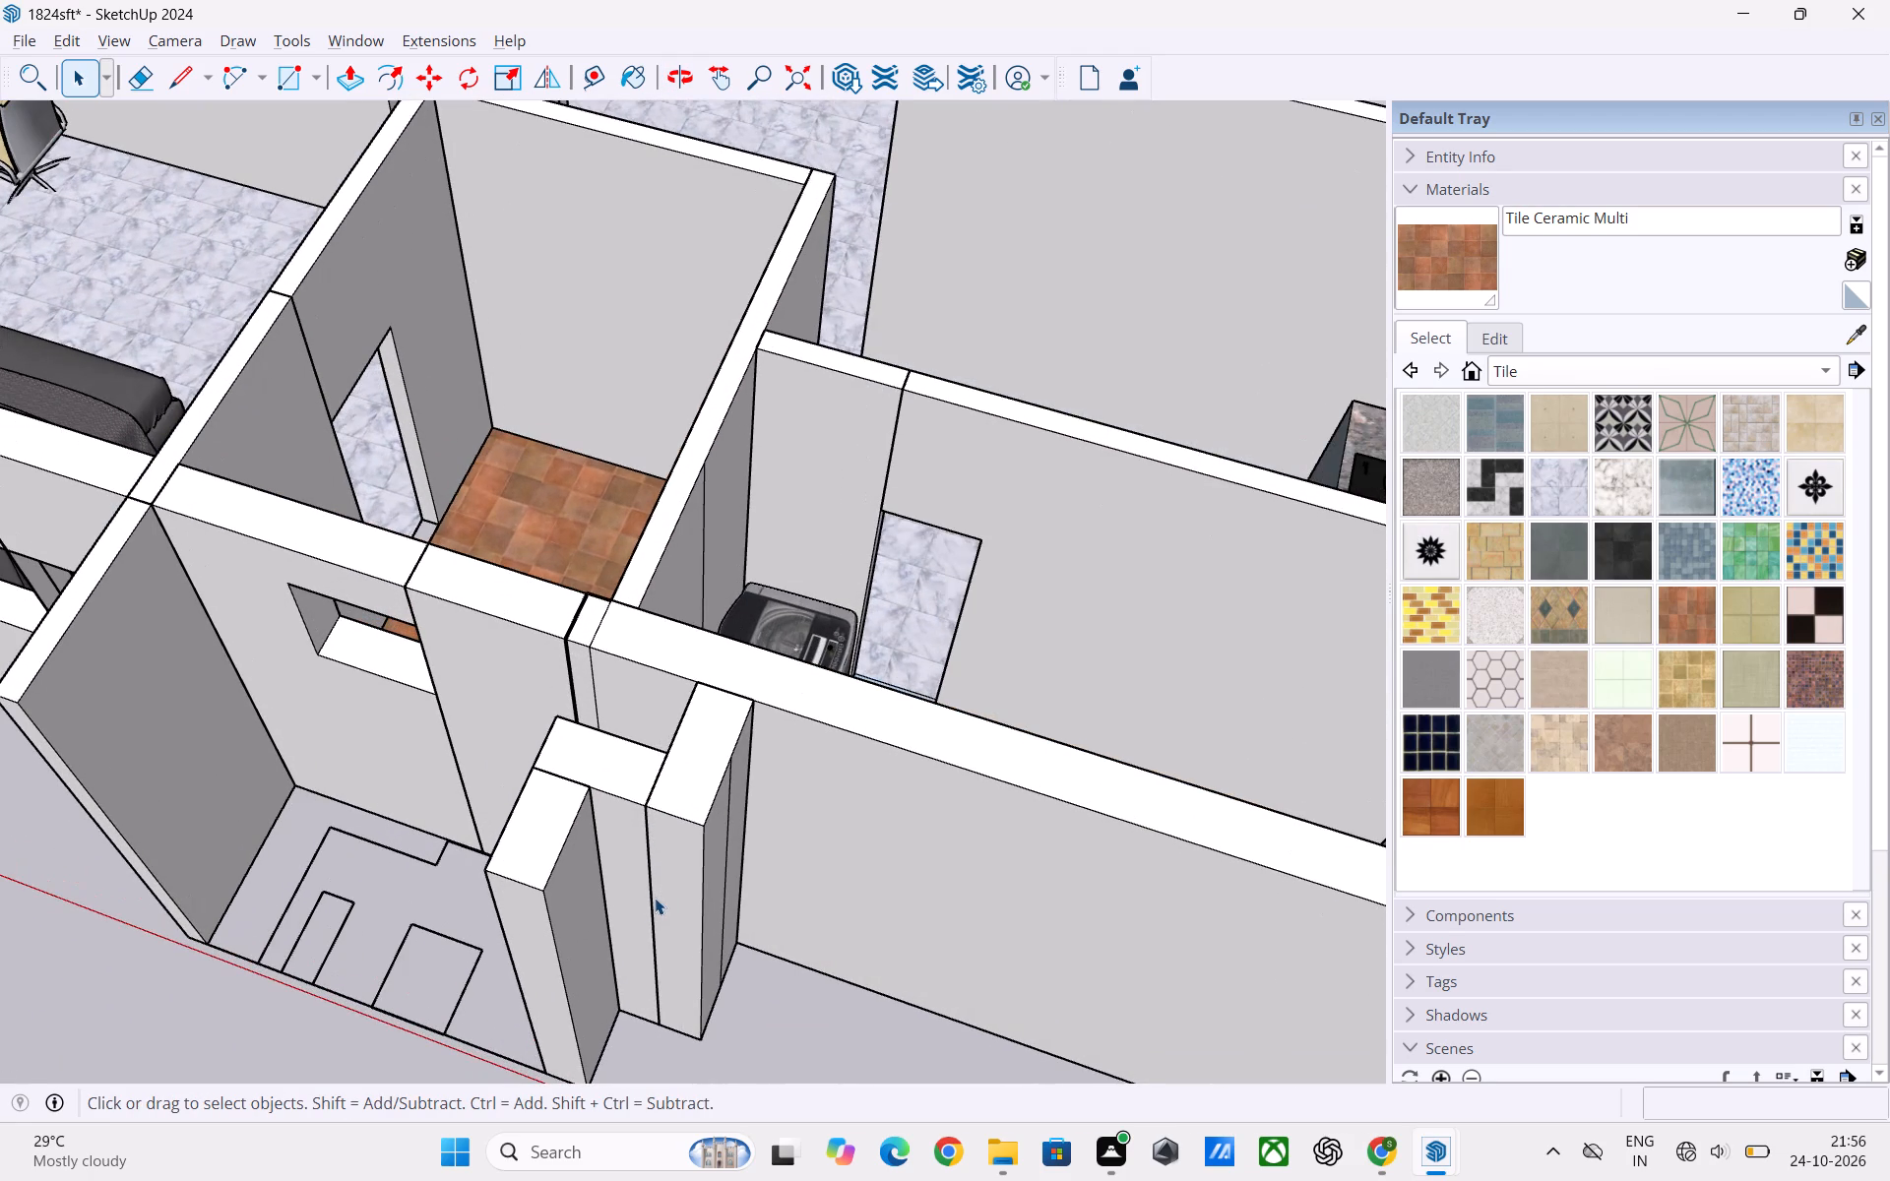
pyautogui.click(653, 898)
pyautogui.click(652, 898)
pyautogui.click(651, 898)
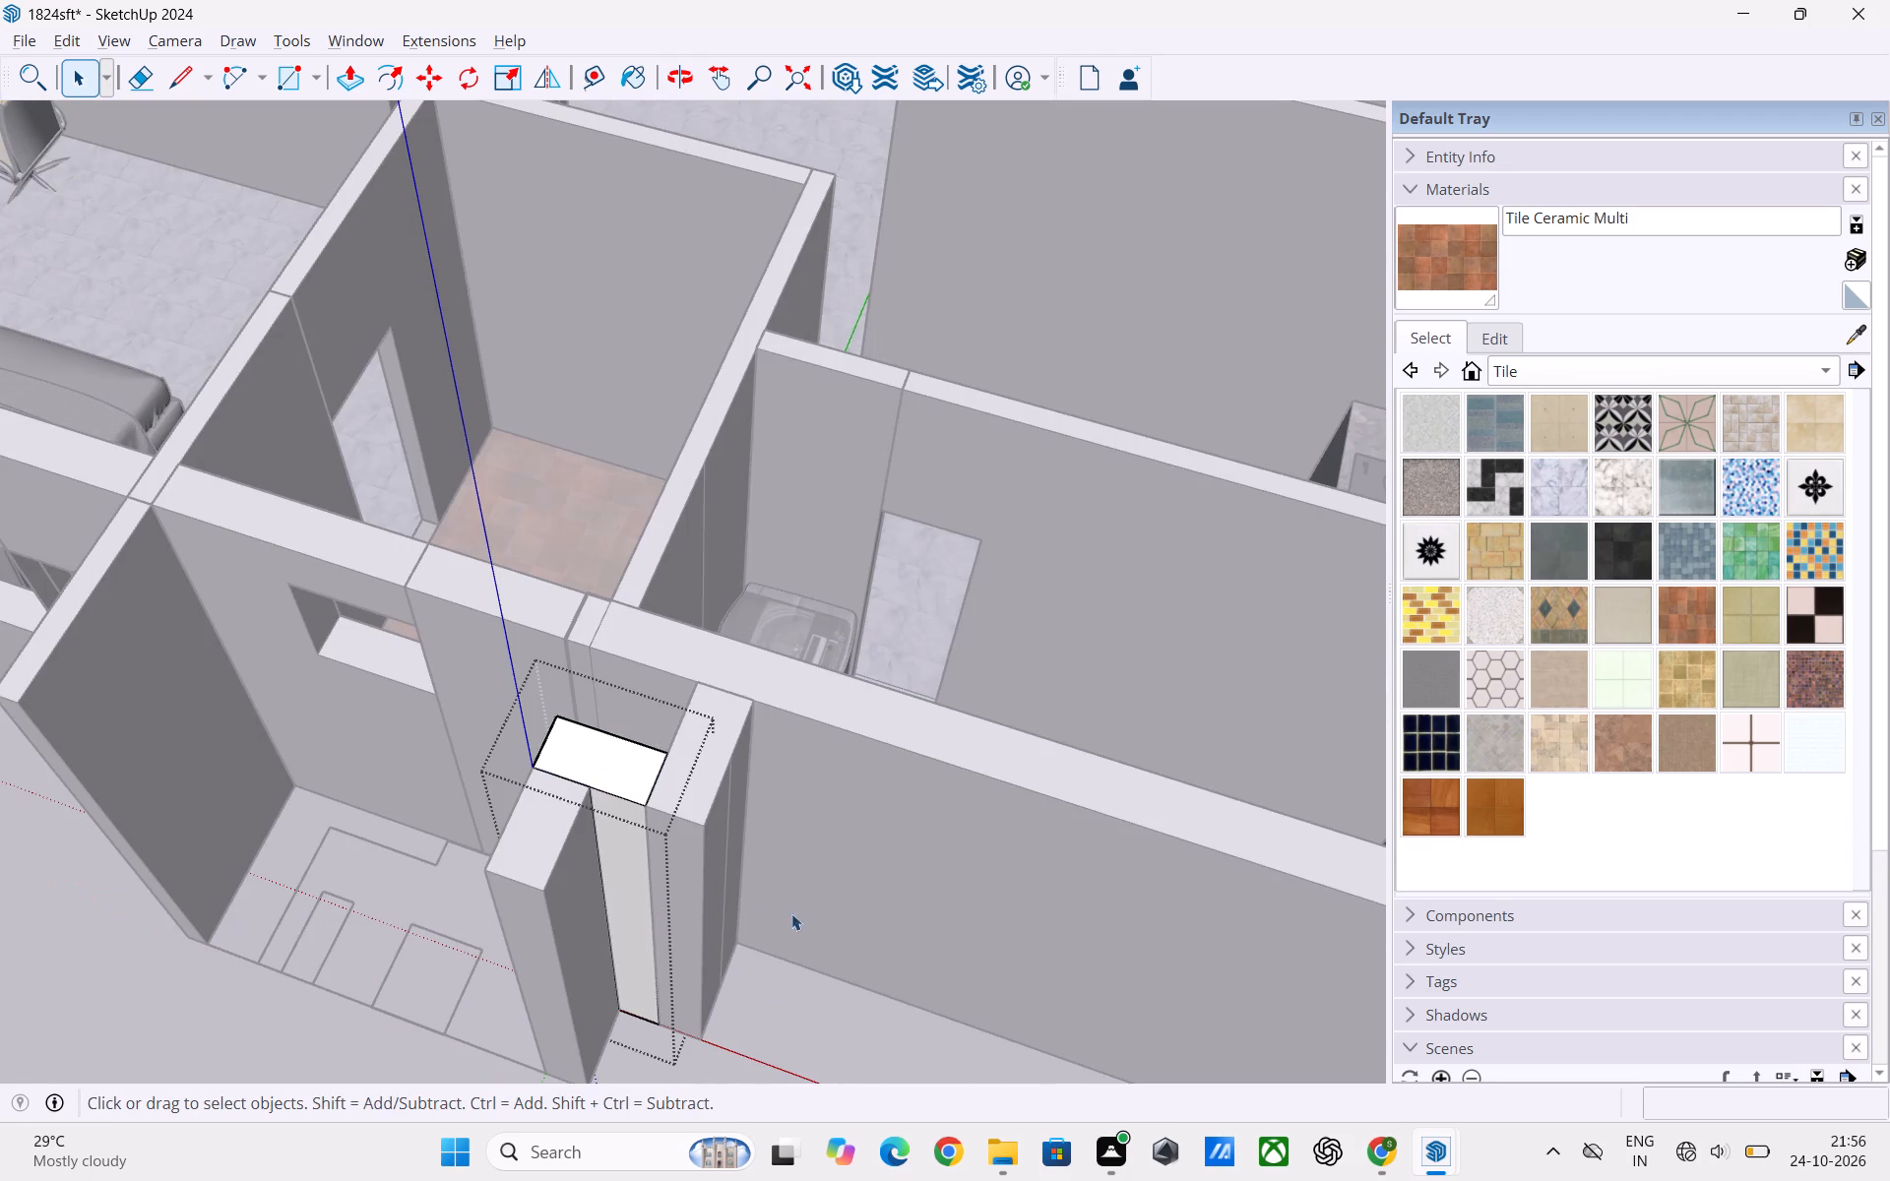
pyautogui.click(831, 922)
# Open the stepped wall group touching the utility, delete the extra vertical edge dividing its side face, and leave the group.
pyautogui.scroll(3, 780, 872)
pyautogui.moveTo(777, 872); pyautogui.dragTo(583, 894, button='middle')
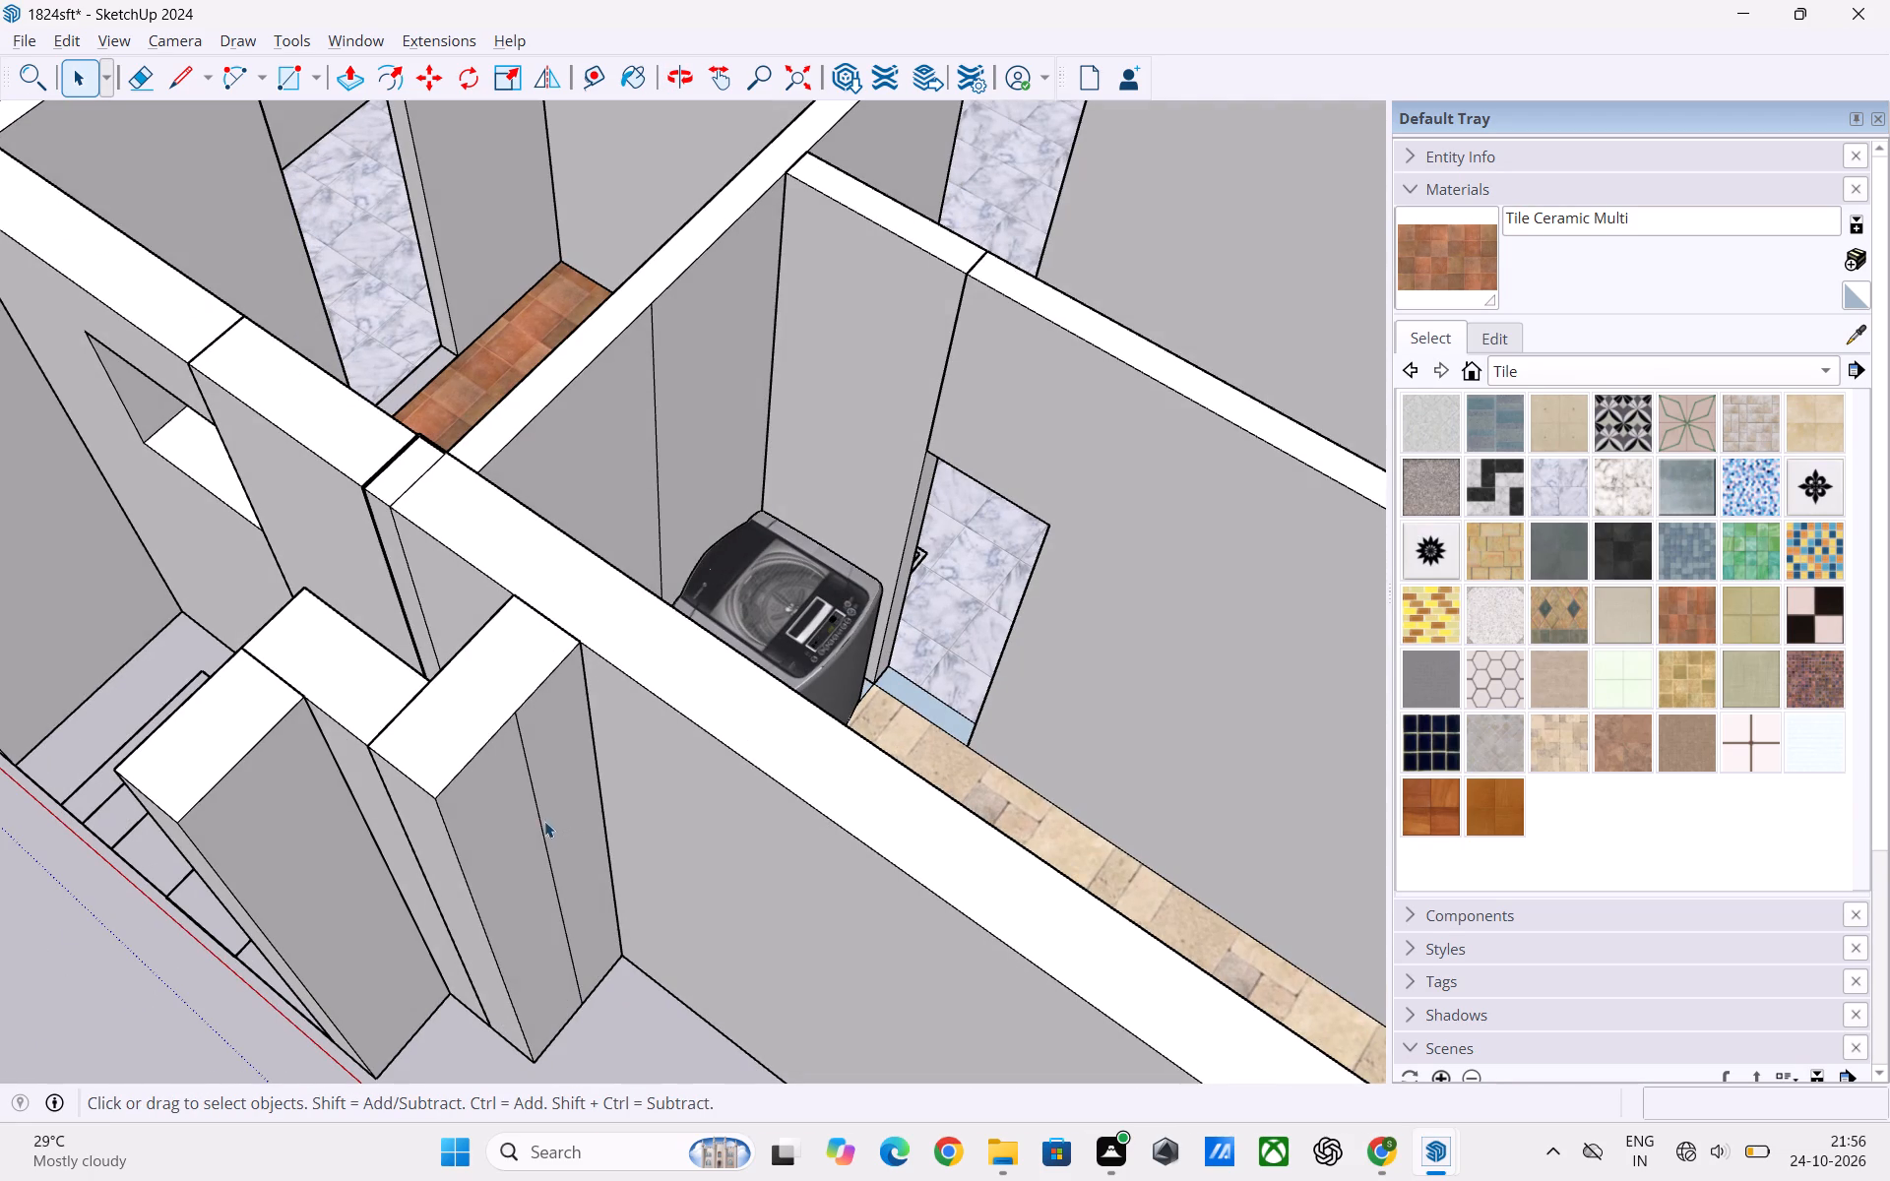
pyautogui.click(538, 824)
pyautogui.tripleClick(541, 825)
pyautogui.click(543, 825)
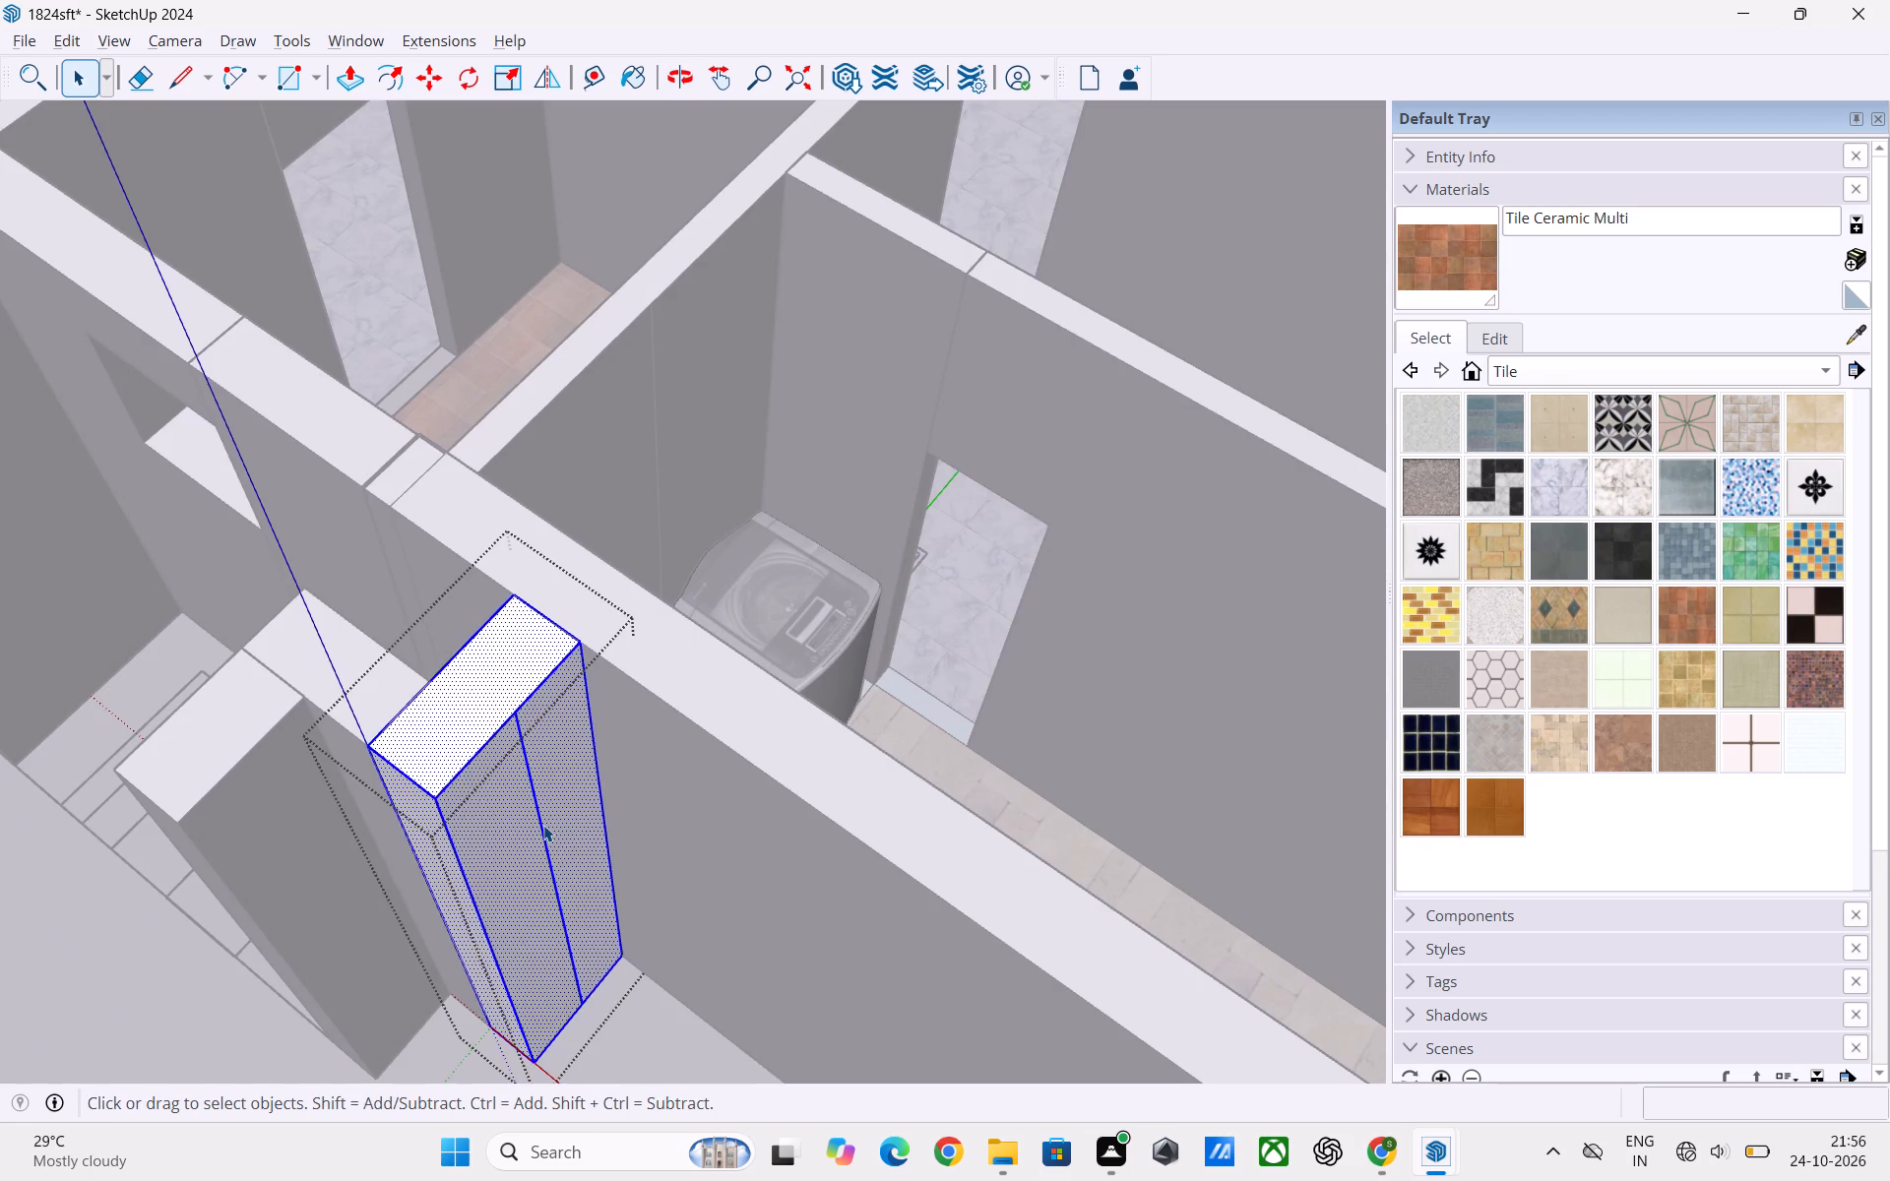
pyautogui.press('Delete')
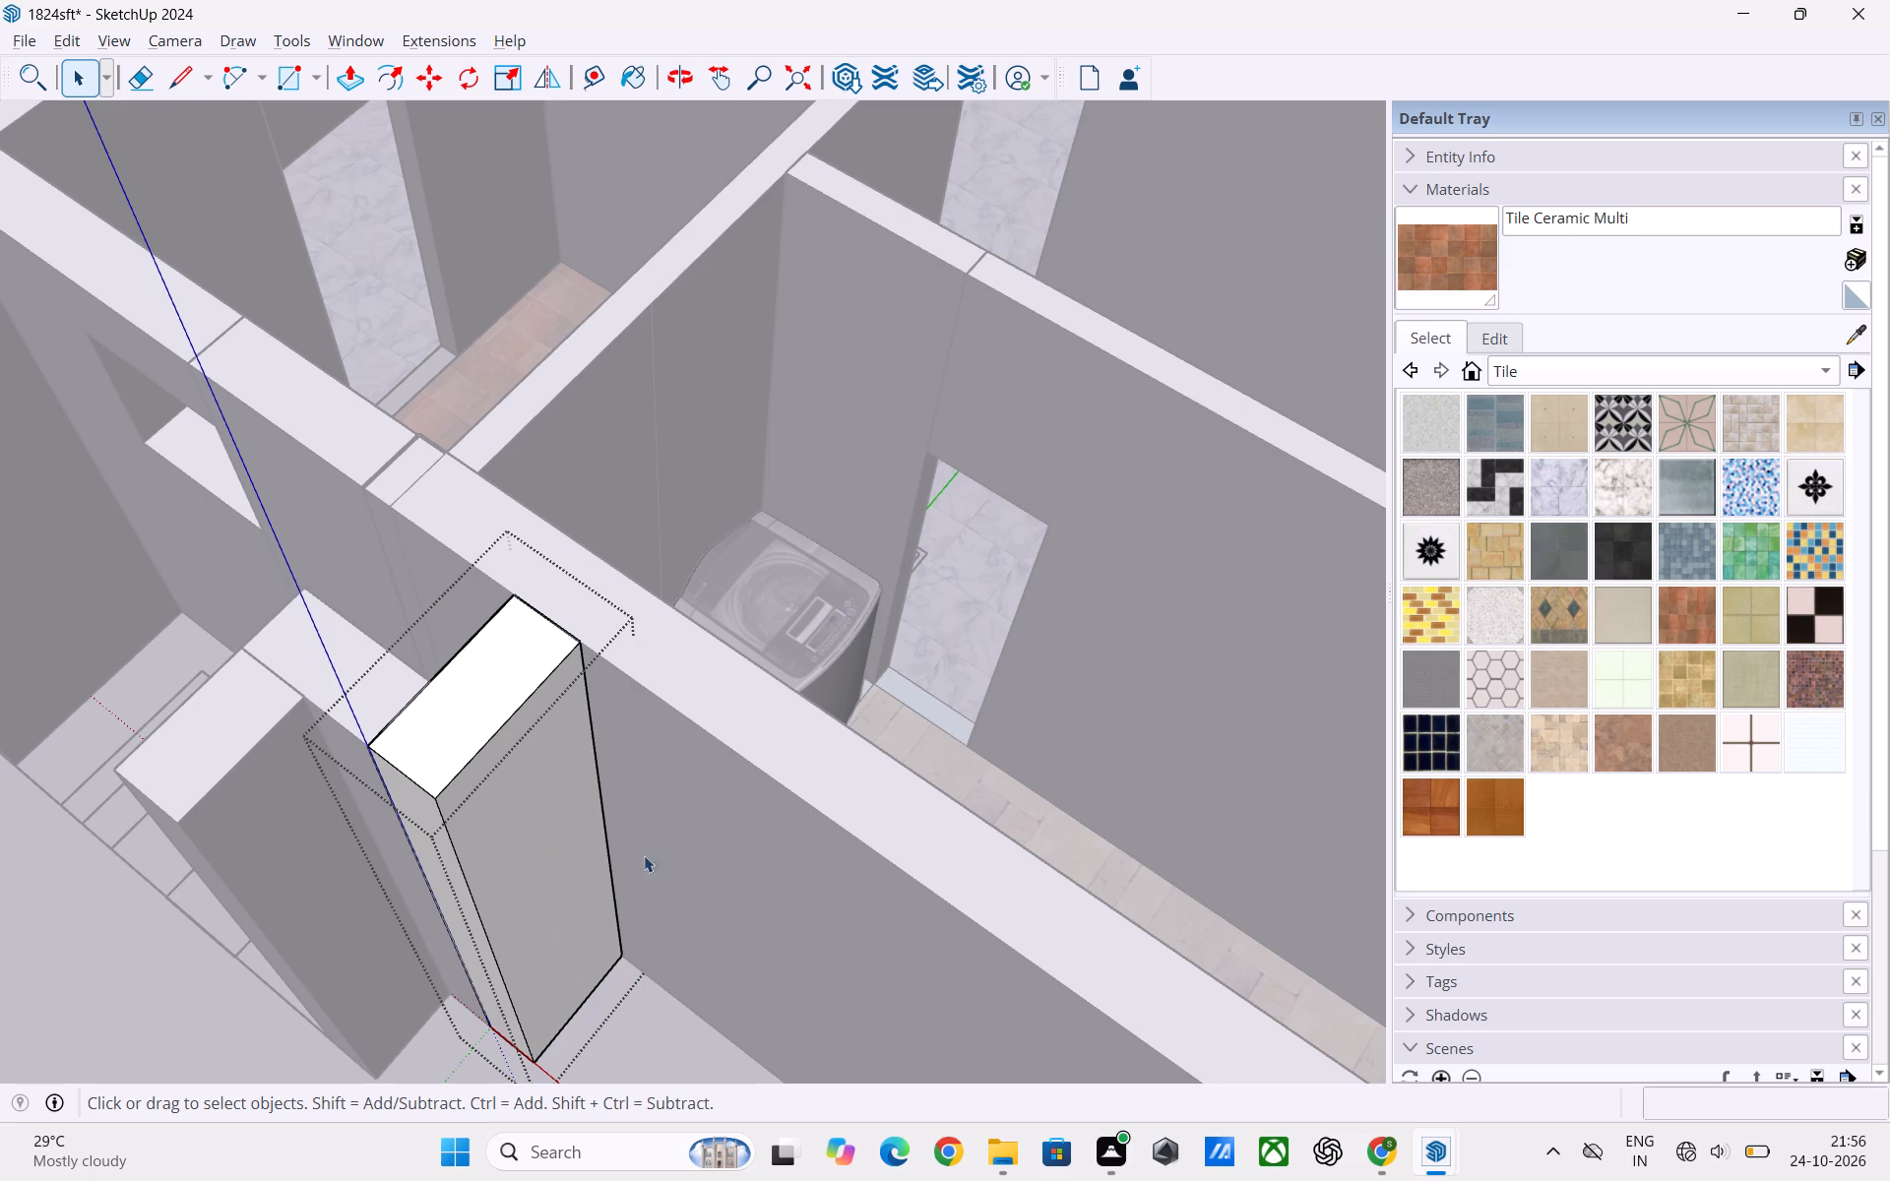
pyautogui.scroll(-3, 666, 854)
pyautogui.moveTo(525, 899); pyautogui.dragTo(763, 817, button='middle')
pyautogui.click(873, 870)
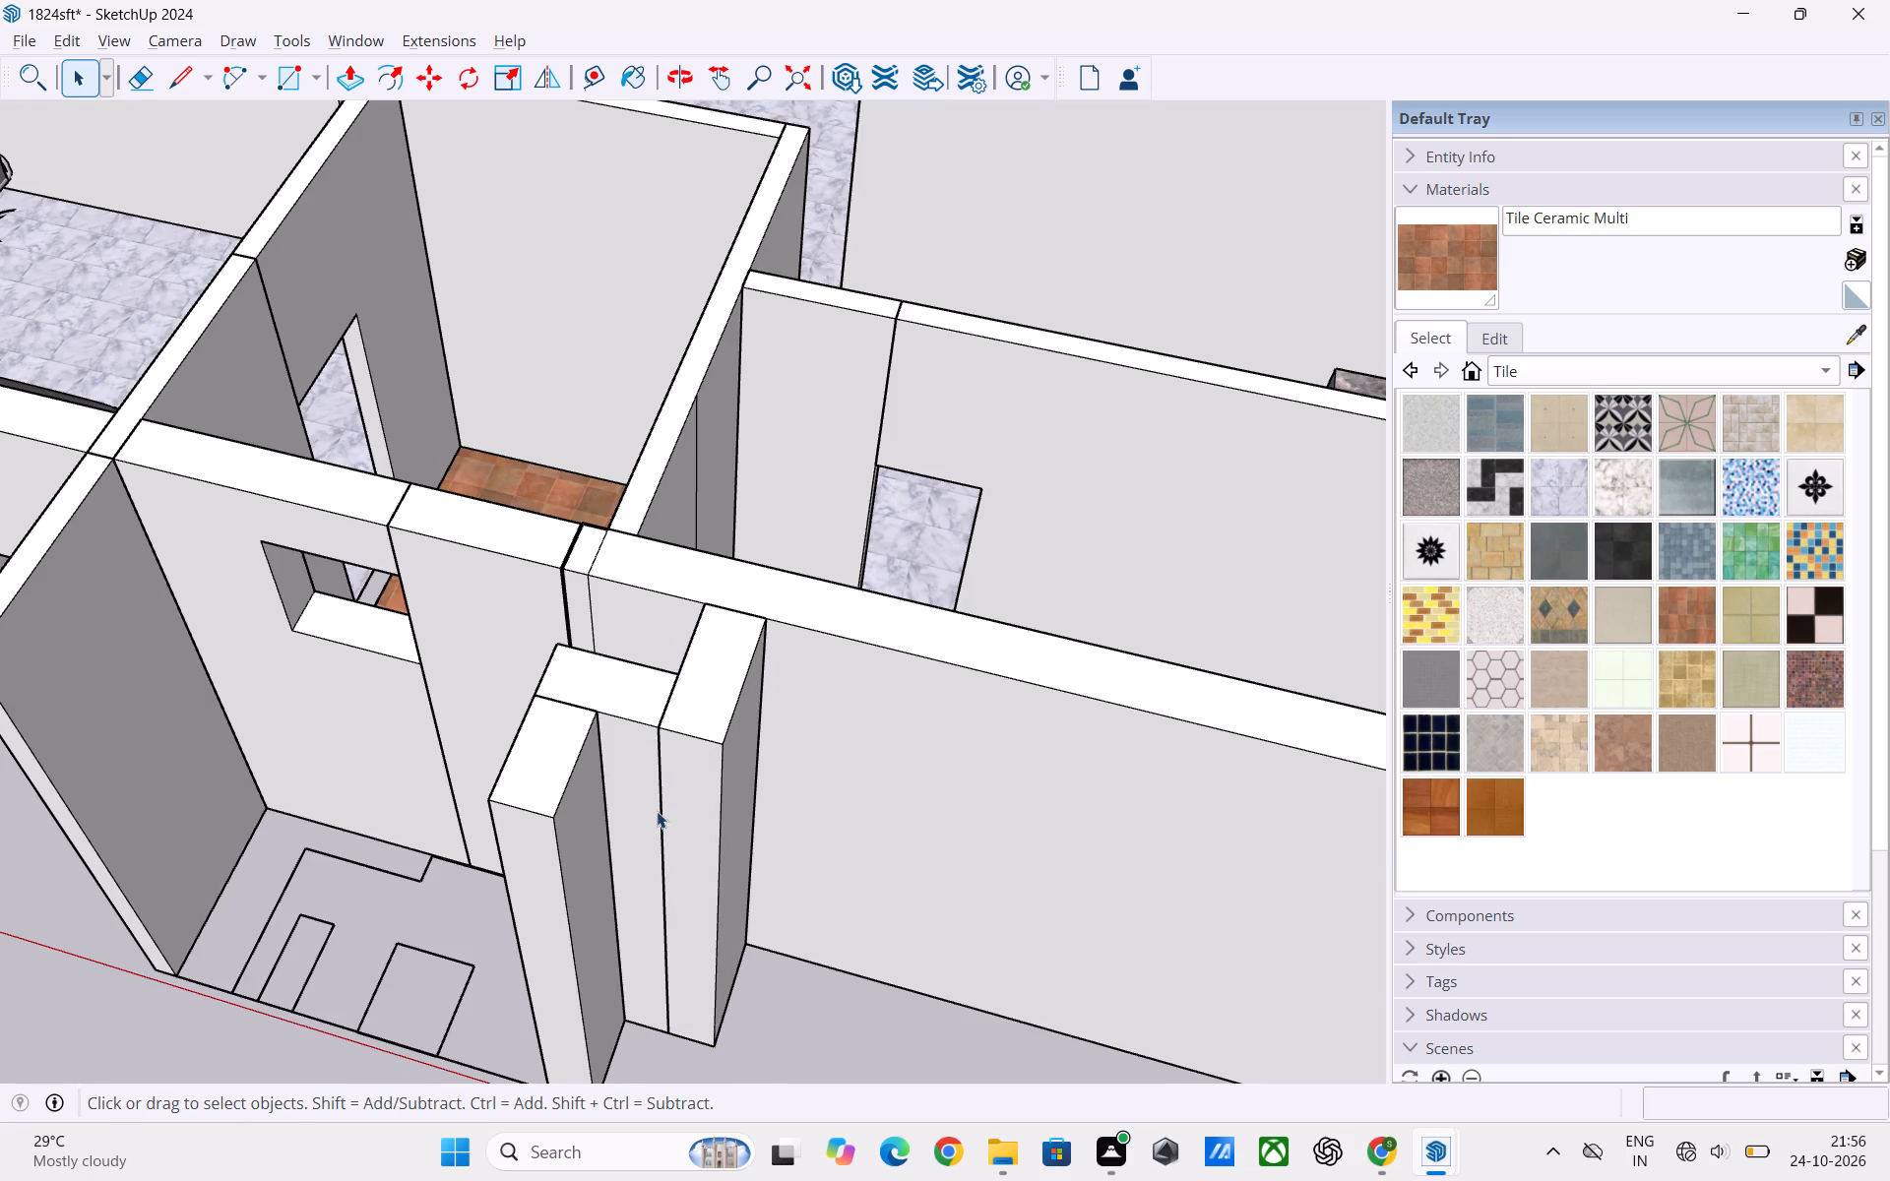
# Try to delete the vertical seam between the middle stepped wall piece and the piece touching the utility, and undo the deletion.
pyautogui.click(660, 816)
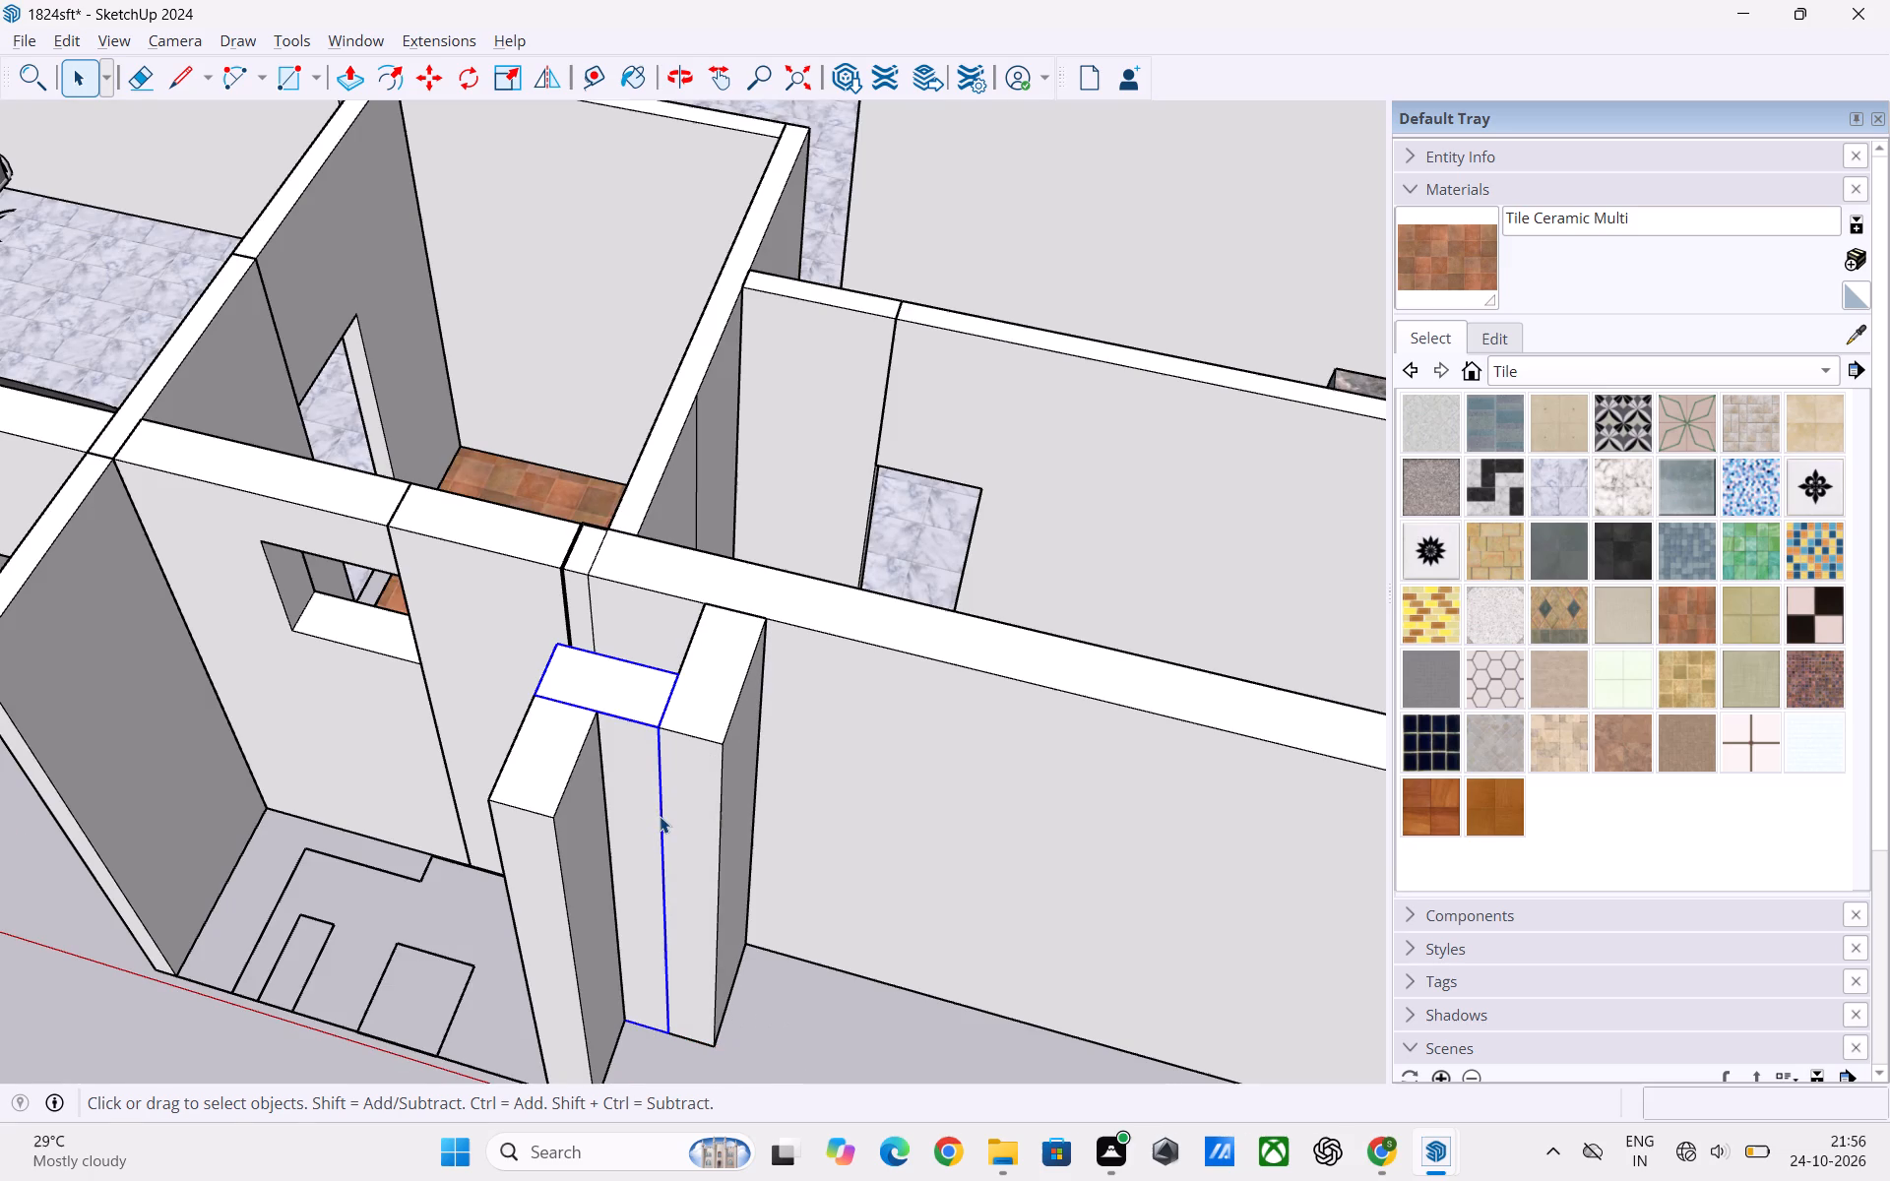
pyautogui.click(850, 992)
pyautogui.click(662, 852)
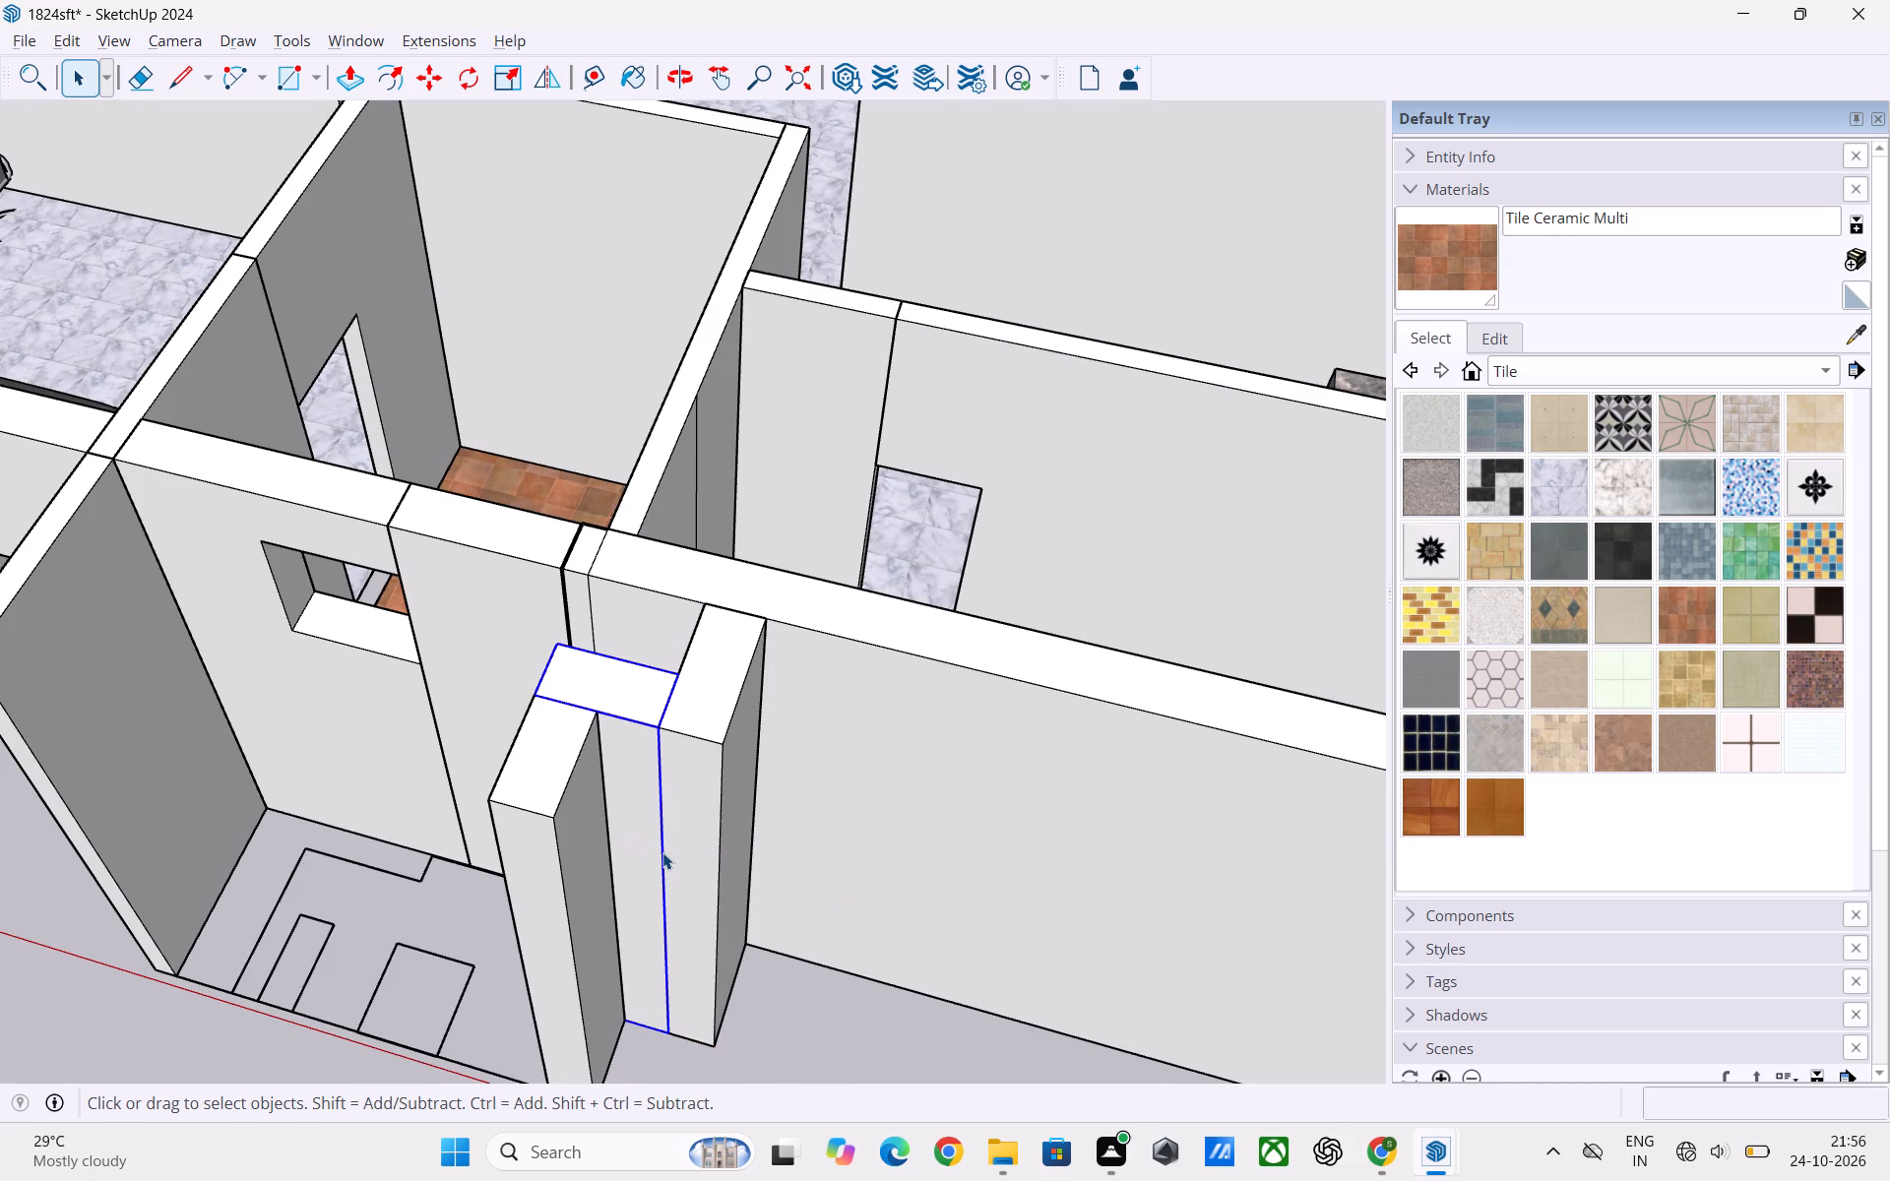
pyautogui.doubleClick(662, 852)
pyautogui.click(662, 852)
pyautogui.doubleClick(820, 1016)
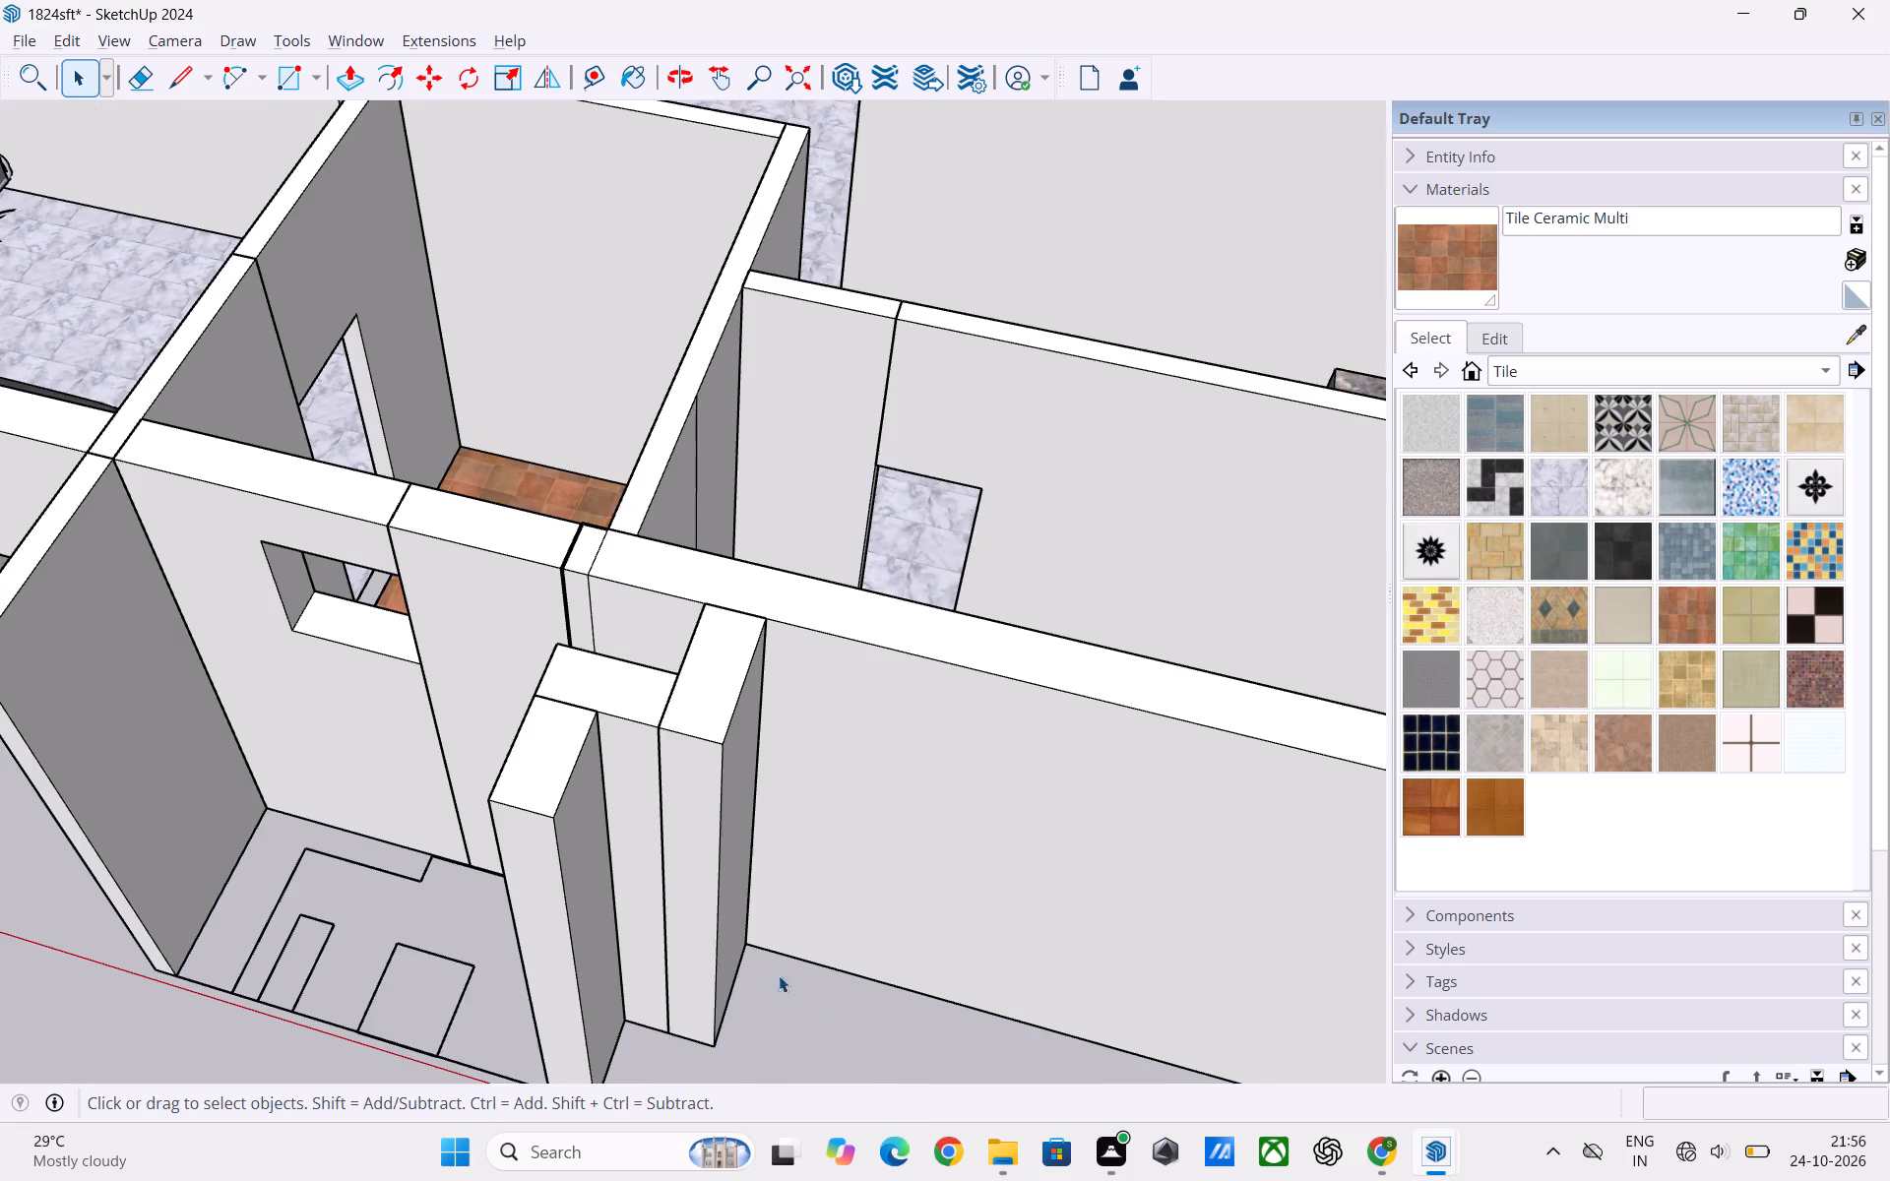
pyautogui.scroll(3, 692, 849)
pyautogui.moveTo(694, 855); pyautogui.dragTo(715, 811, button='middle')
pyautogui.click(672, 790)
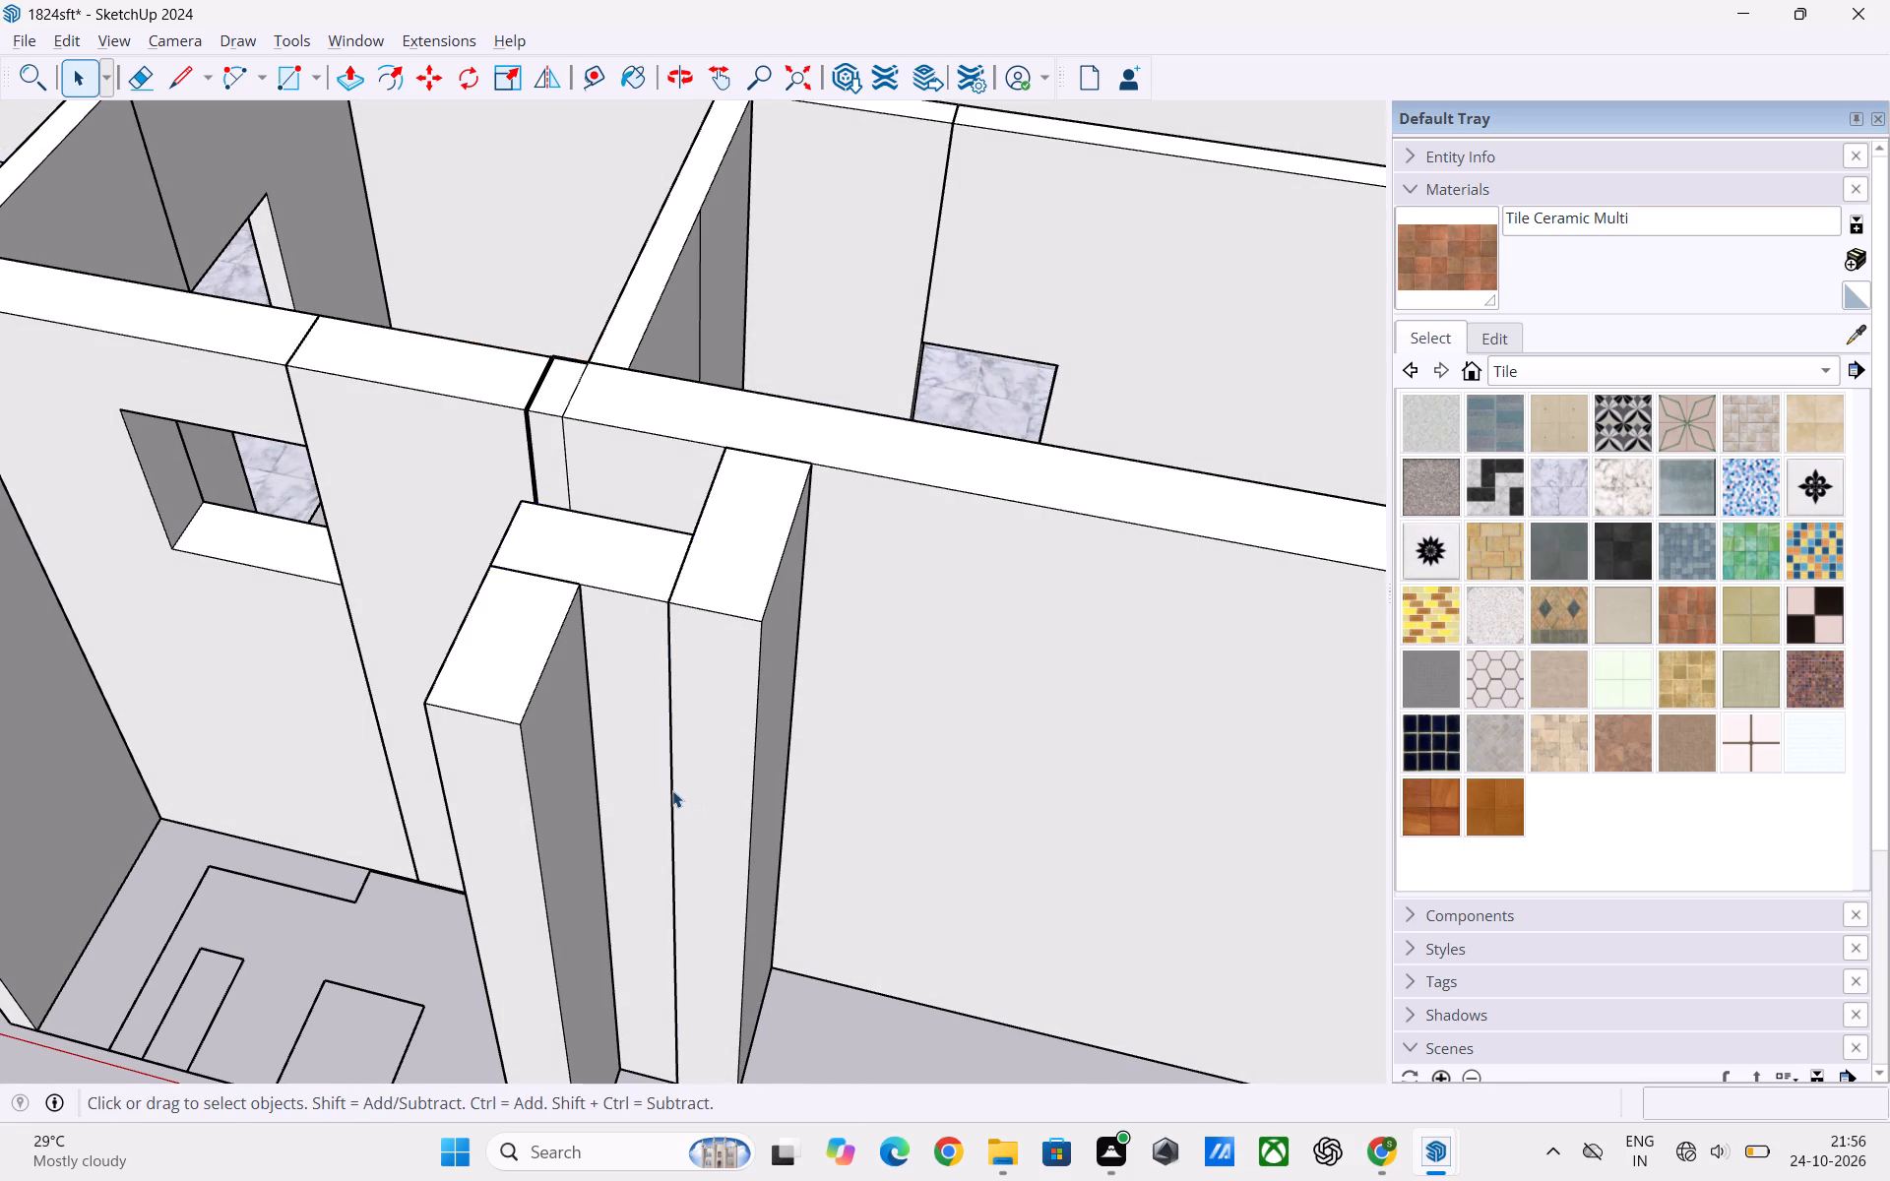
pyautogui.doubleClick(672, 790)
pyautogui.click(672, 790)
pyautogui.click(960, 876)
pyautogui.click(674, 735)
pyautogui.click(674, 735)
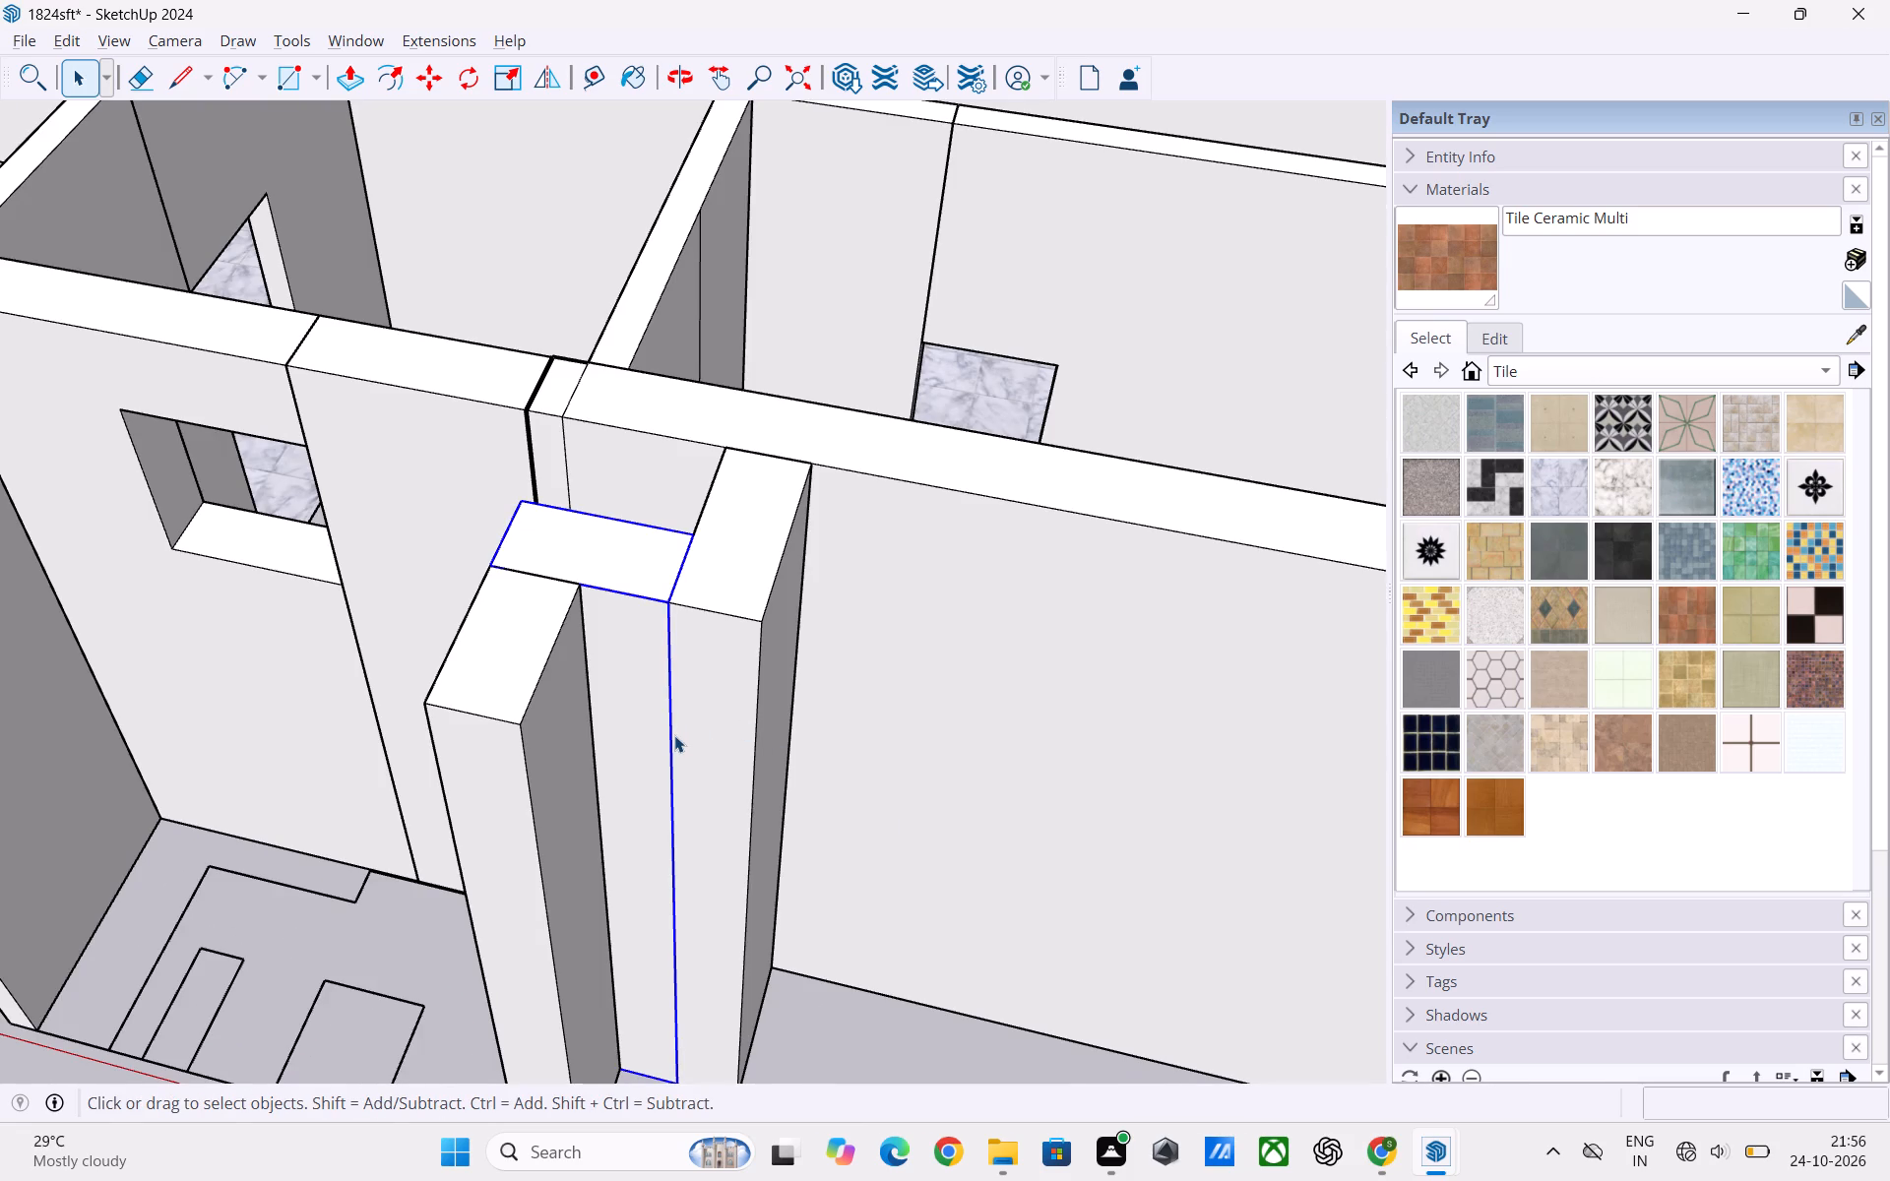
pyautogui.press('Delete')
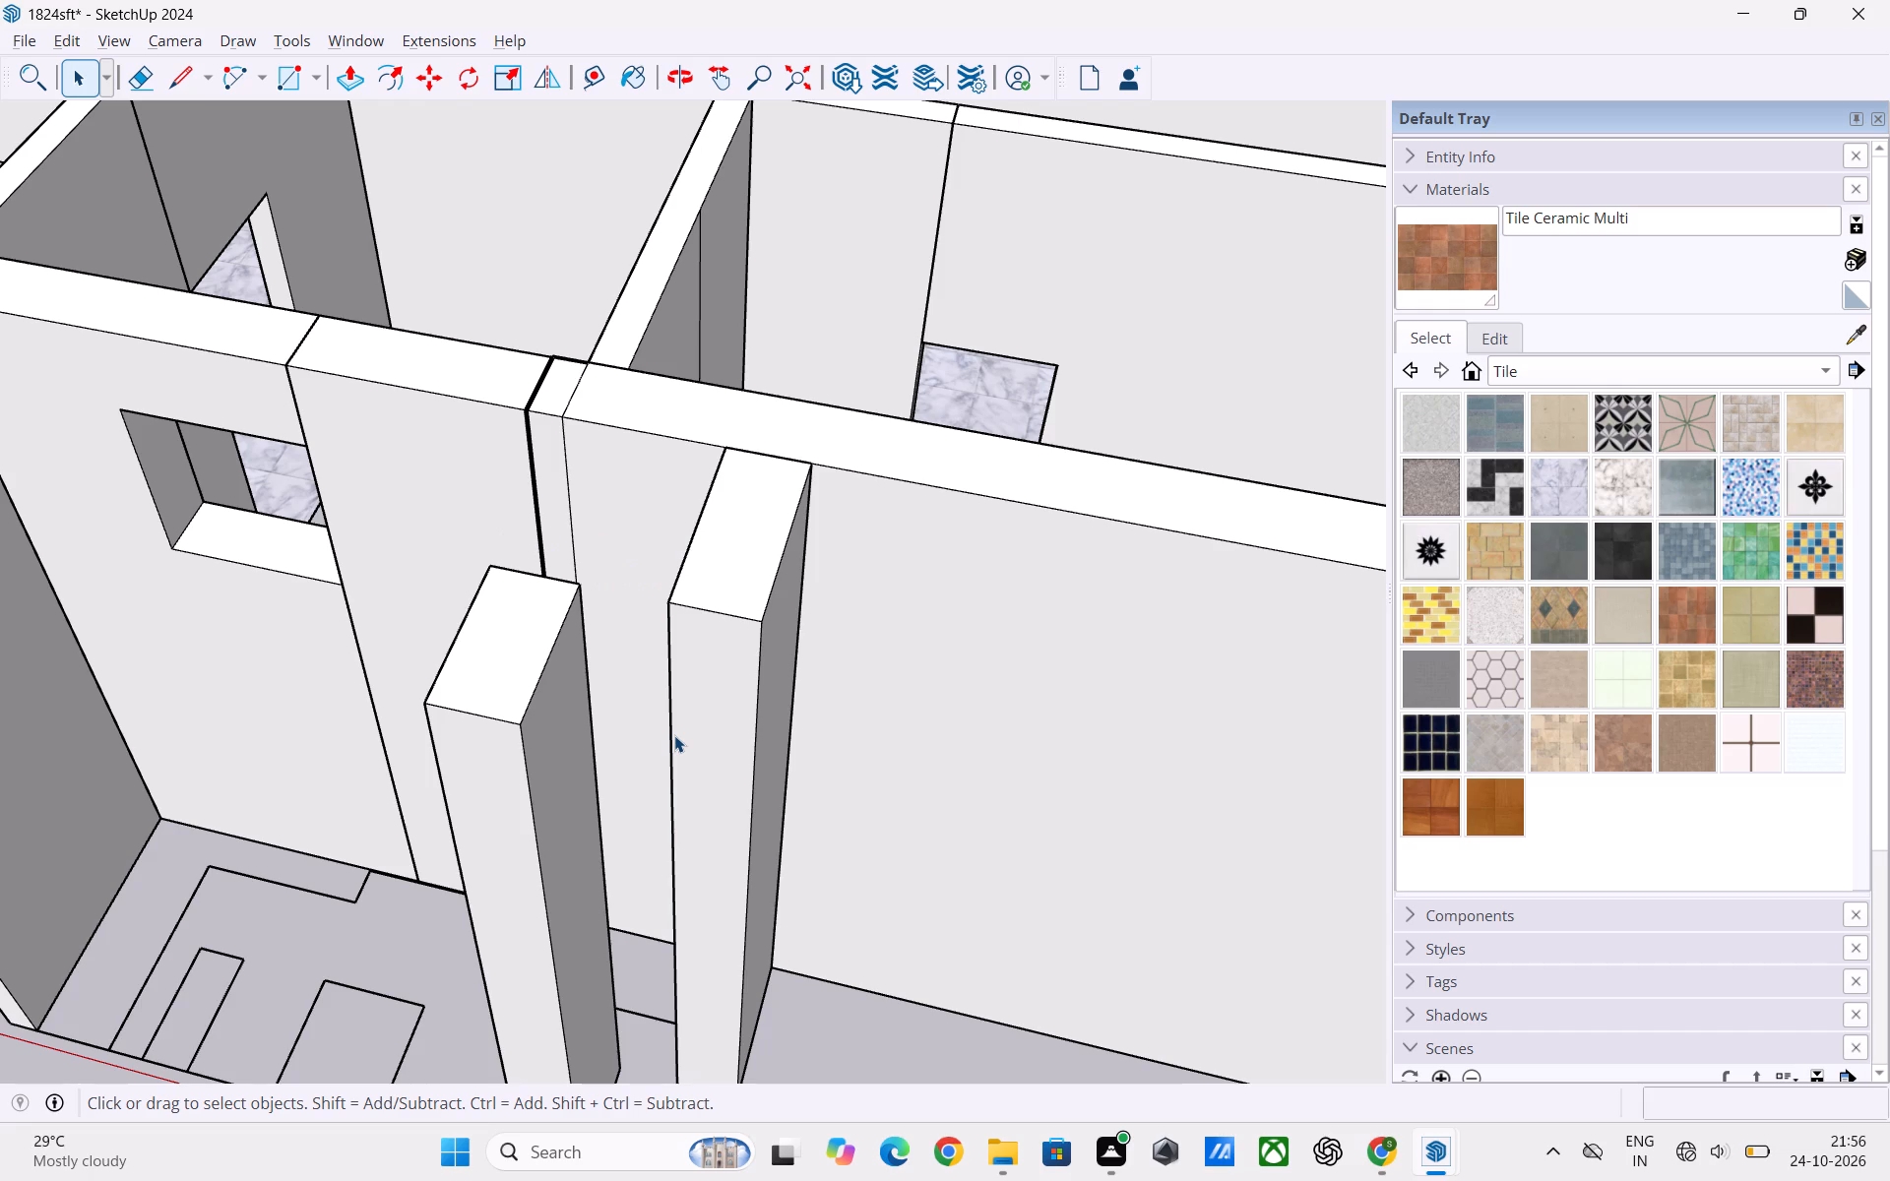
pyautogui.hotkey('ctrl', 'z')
# Draw rectangles over the two small outlines outside the toilet: the narrow one about 7" by 1' 7", and the wider one beside it.
pyautogui.scroll(-5, 700, 770)
pyautogui.middleClick(865, 967)
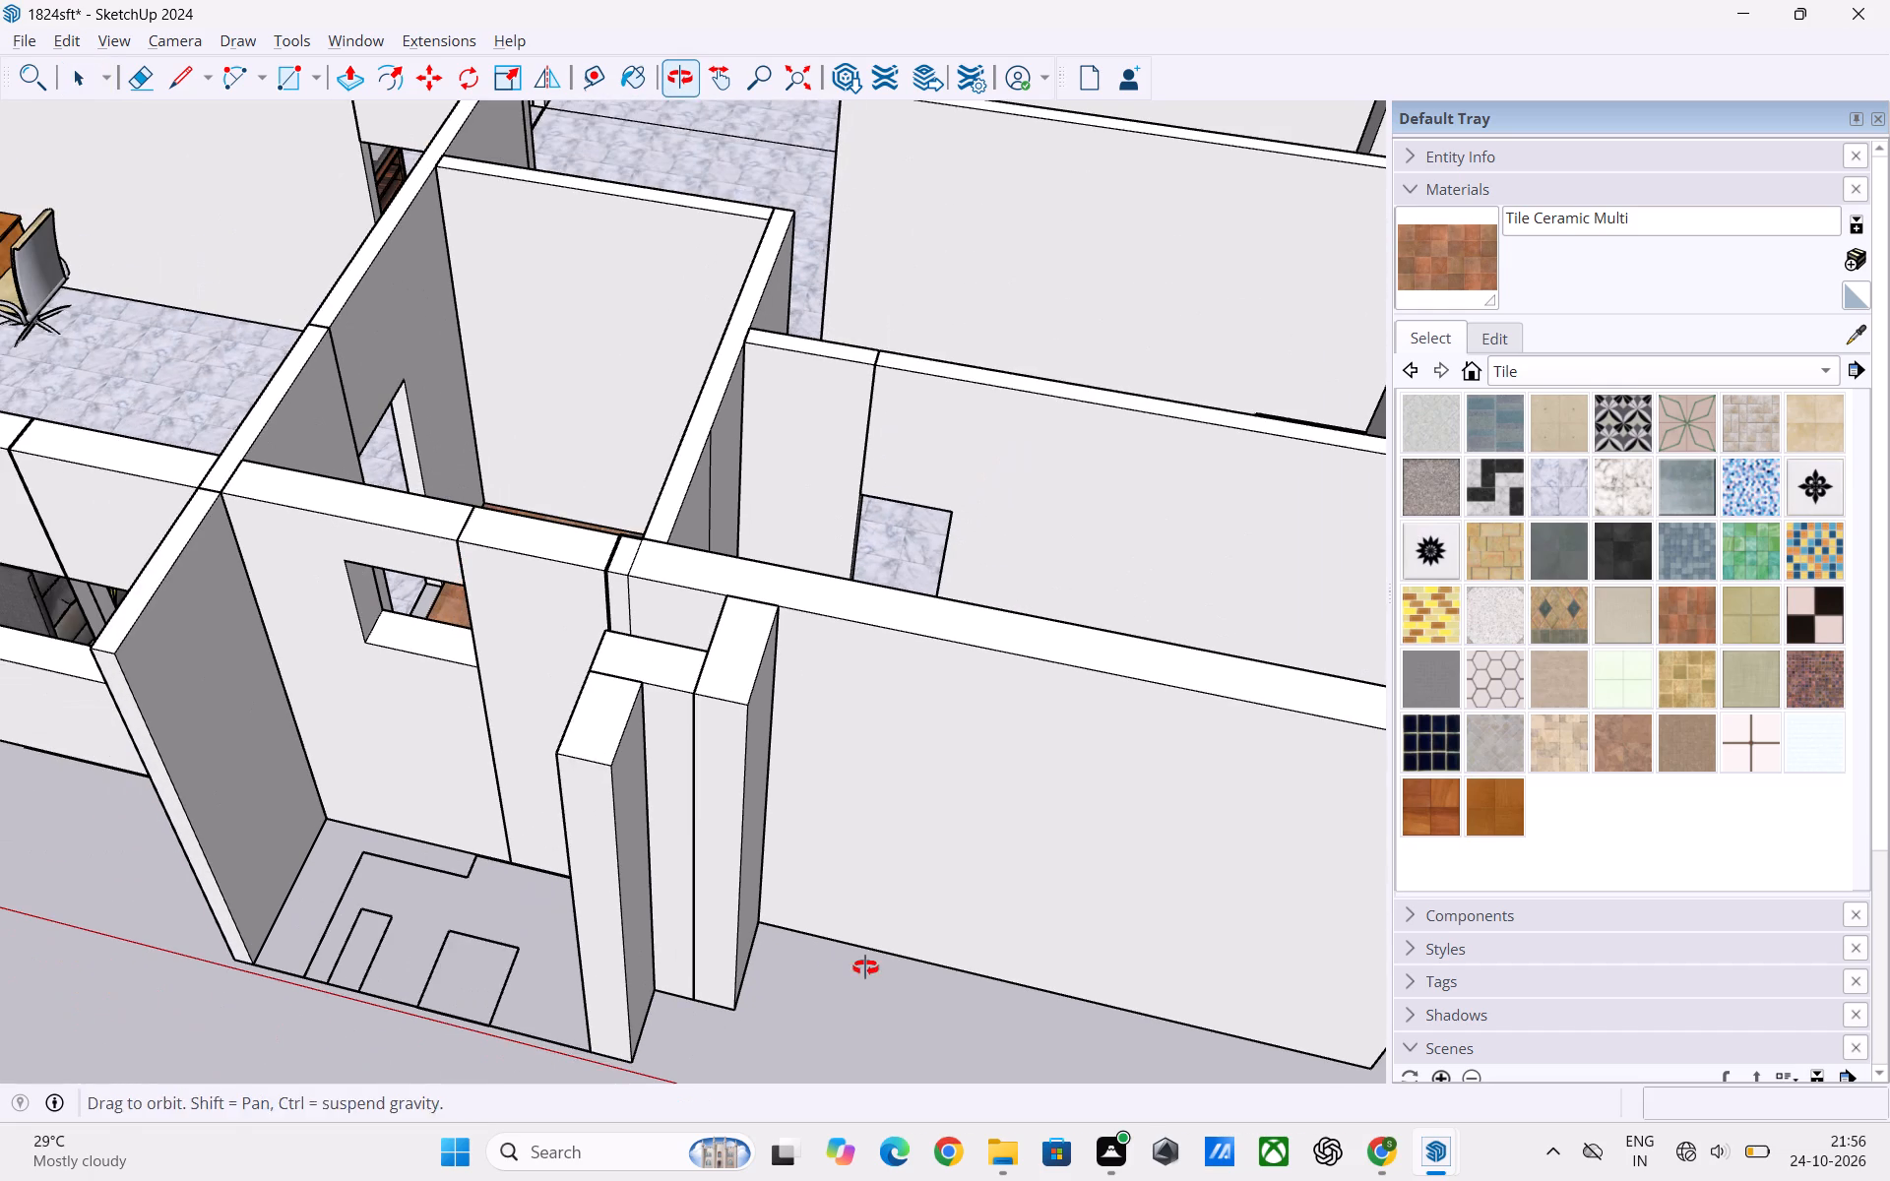
pyautogui.scroll(-6, 668, 873)
pyautogui.moveTo(536, 903); pyautogui.dragTo(578, 1035, button='middle')
pyautogui.scroll(3, 557, 964)
pyautogui.moveTo(541, 962); pyautogui.dragTo(639, 982, button='middle')
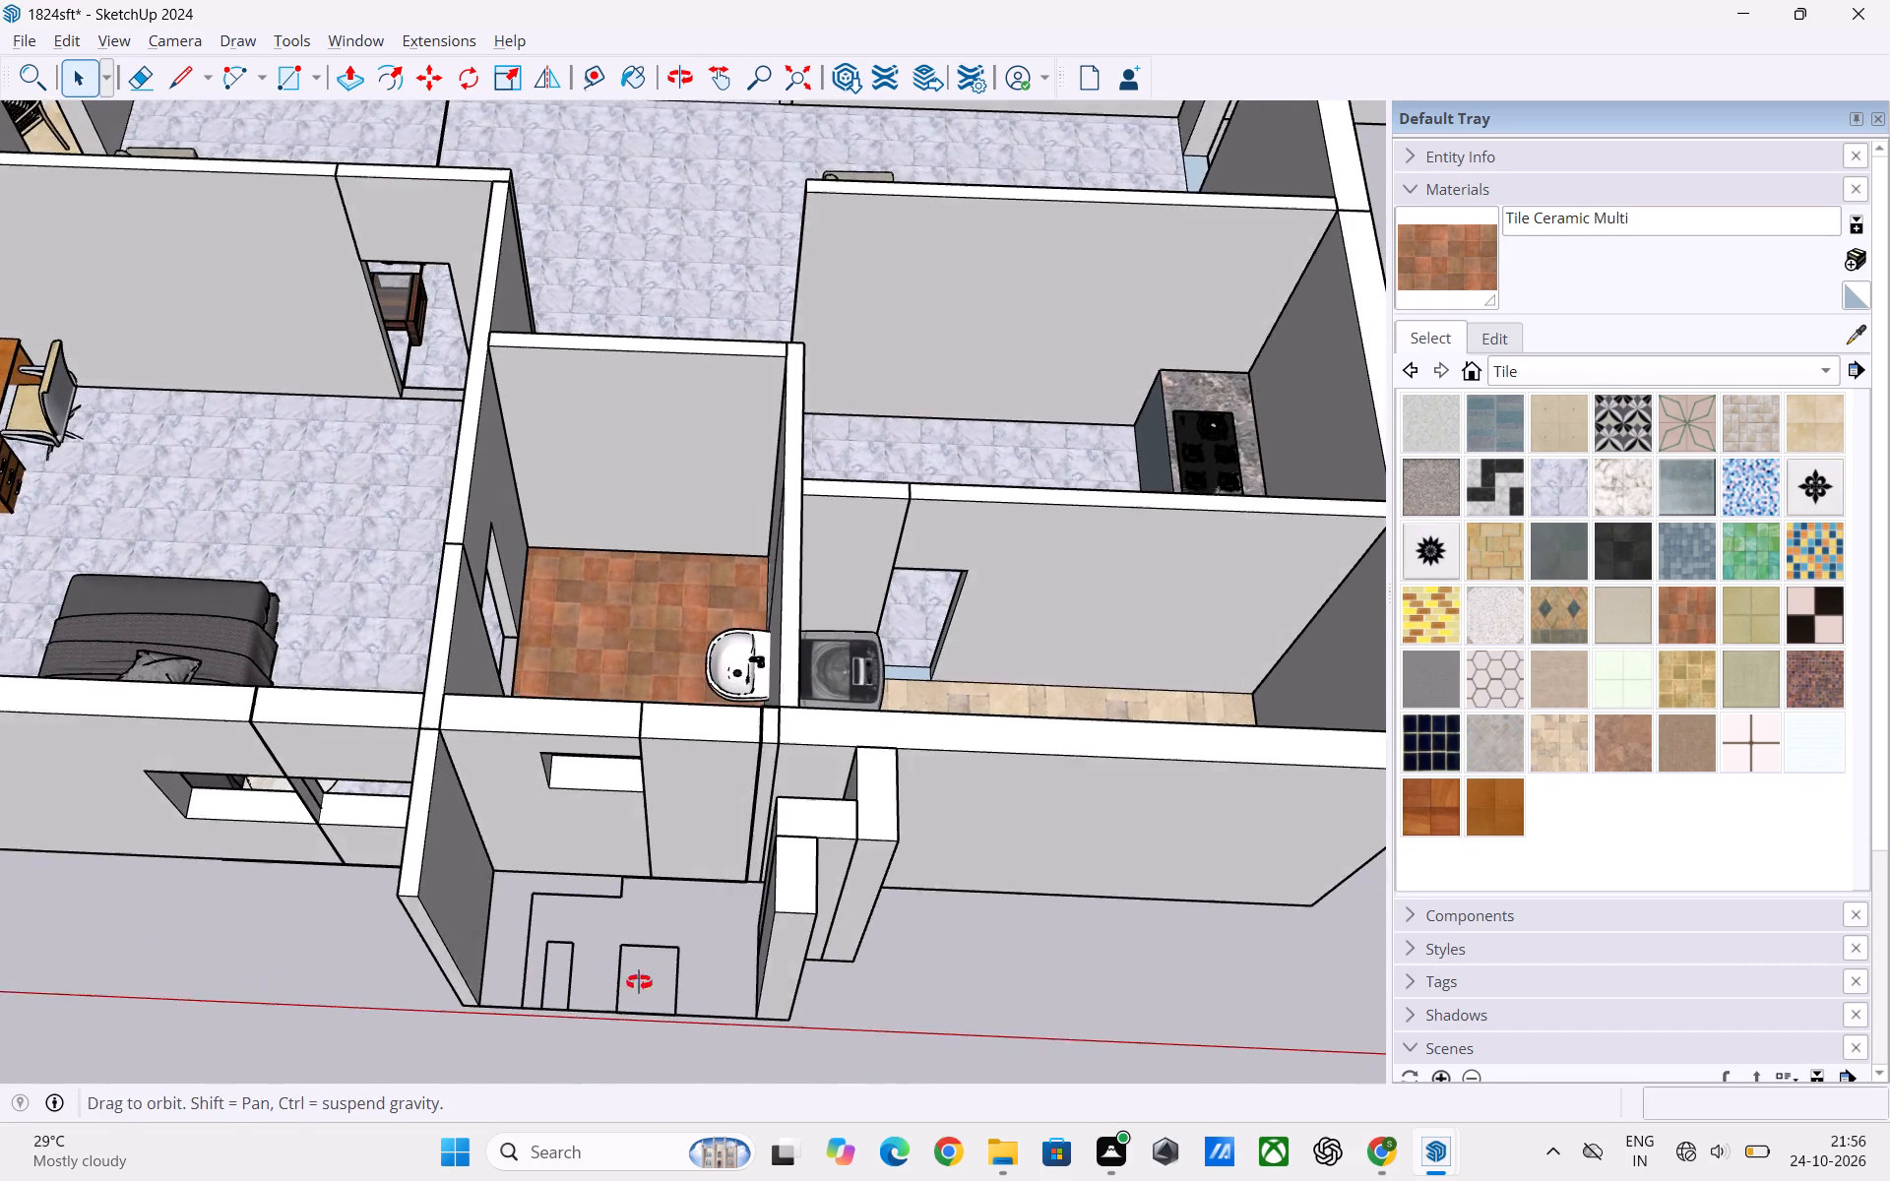
pyautogui.moveTo(639, 982); pyautogui.dragTo(641, 982, button='middle')
pyautogui.scroll(2, 591, 986)
pyautogui.press('r')
pyautogui.scroll(2, 524, 971)
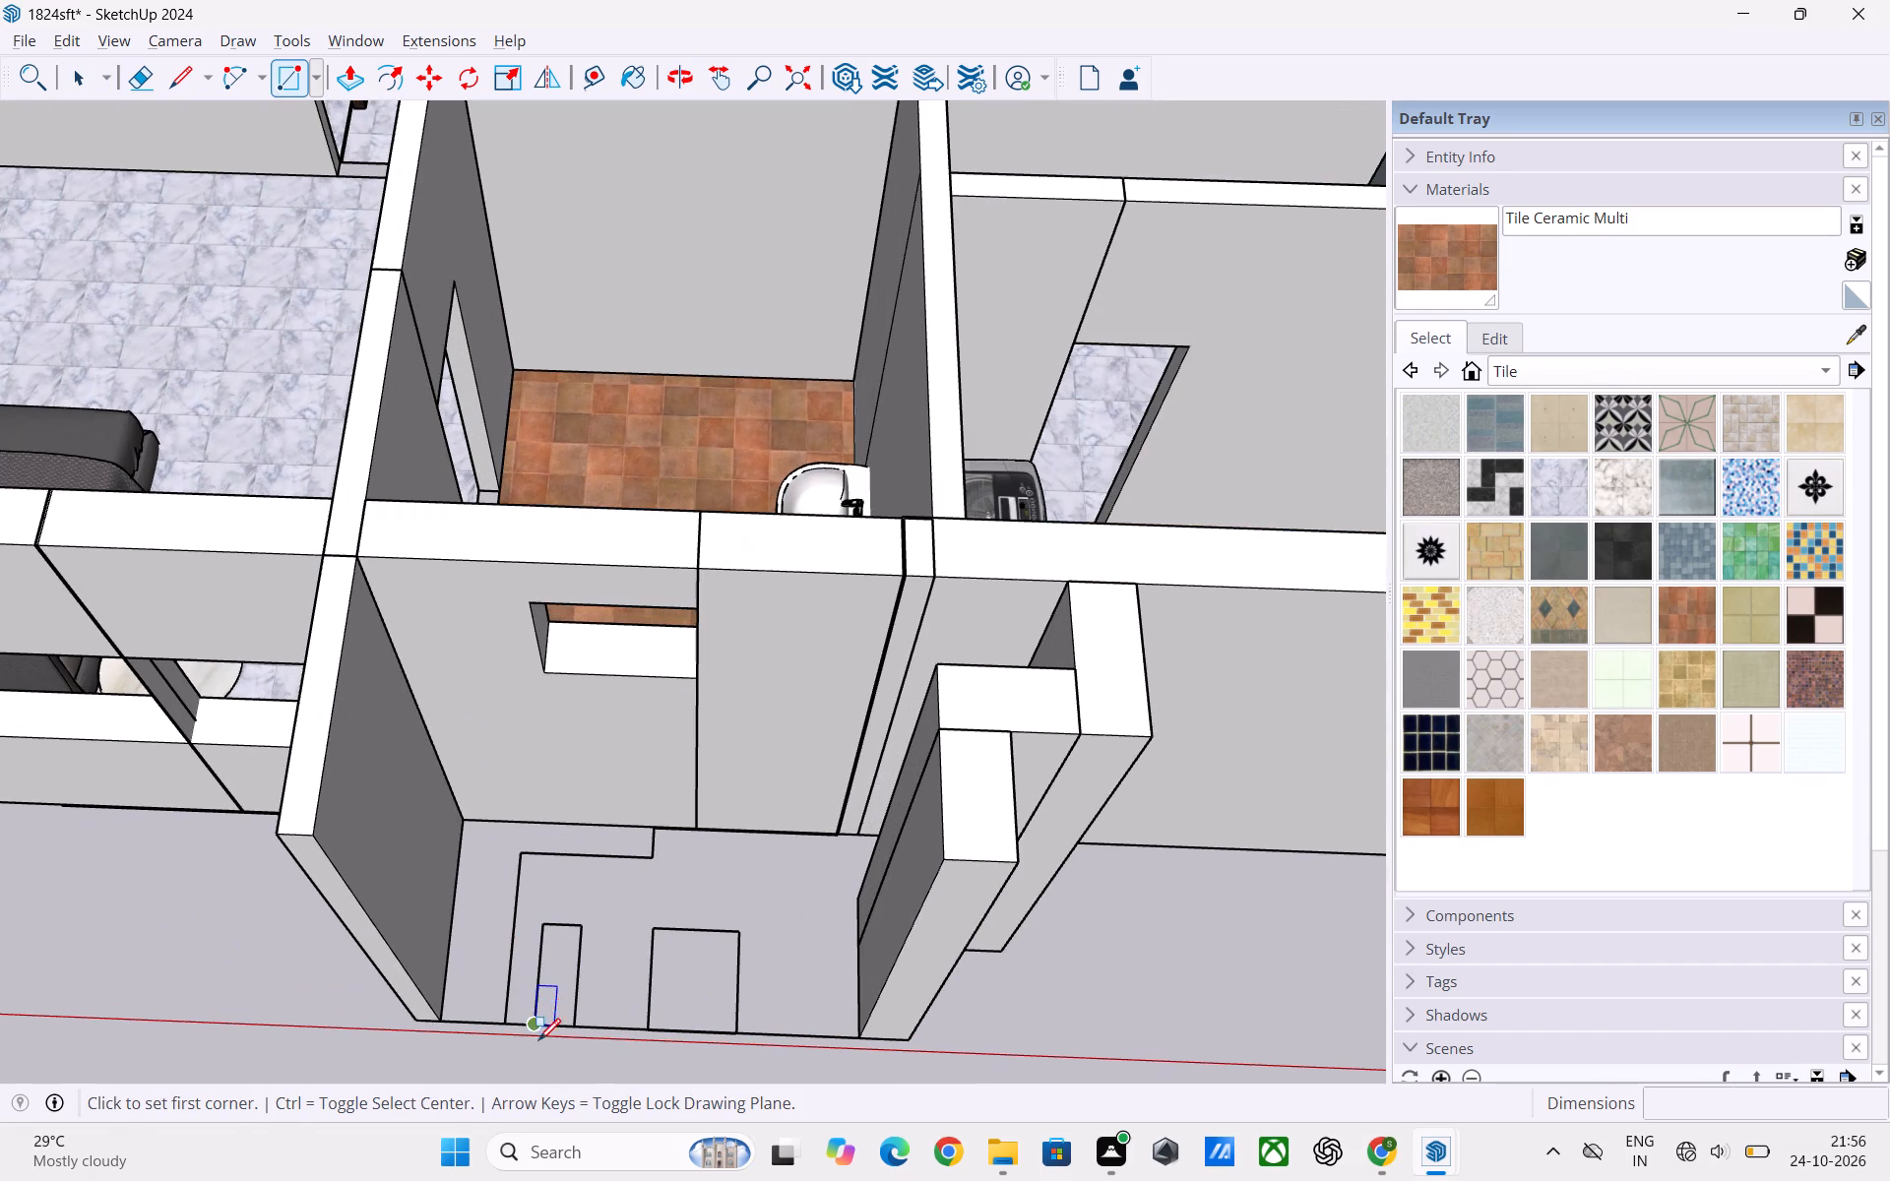
pyautogui.click(536, 1026)
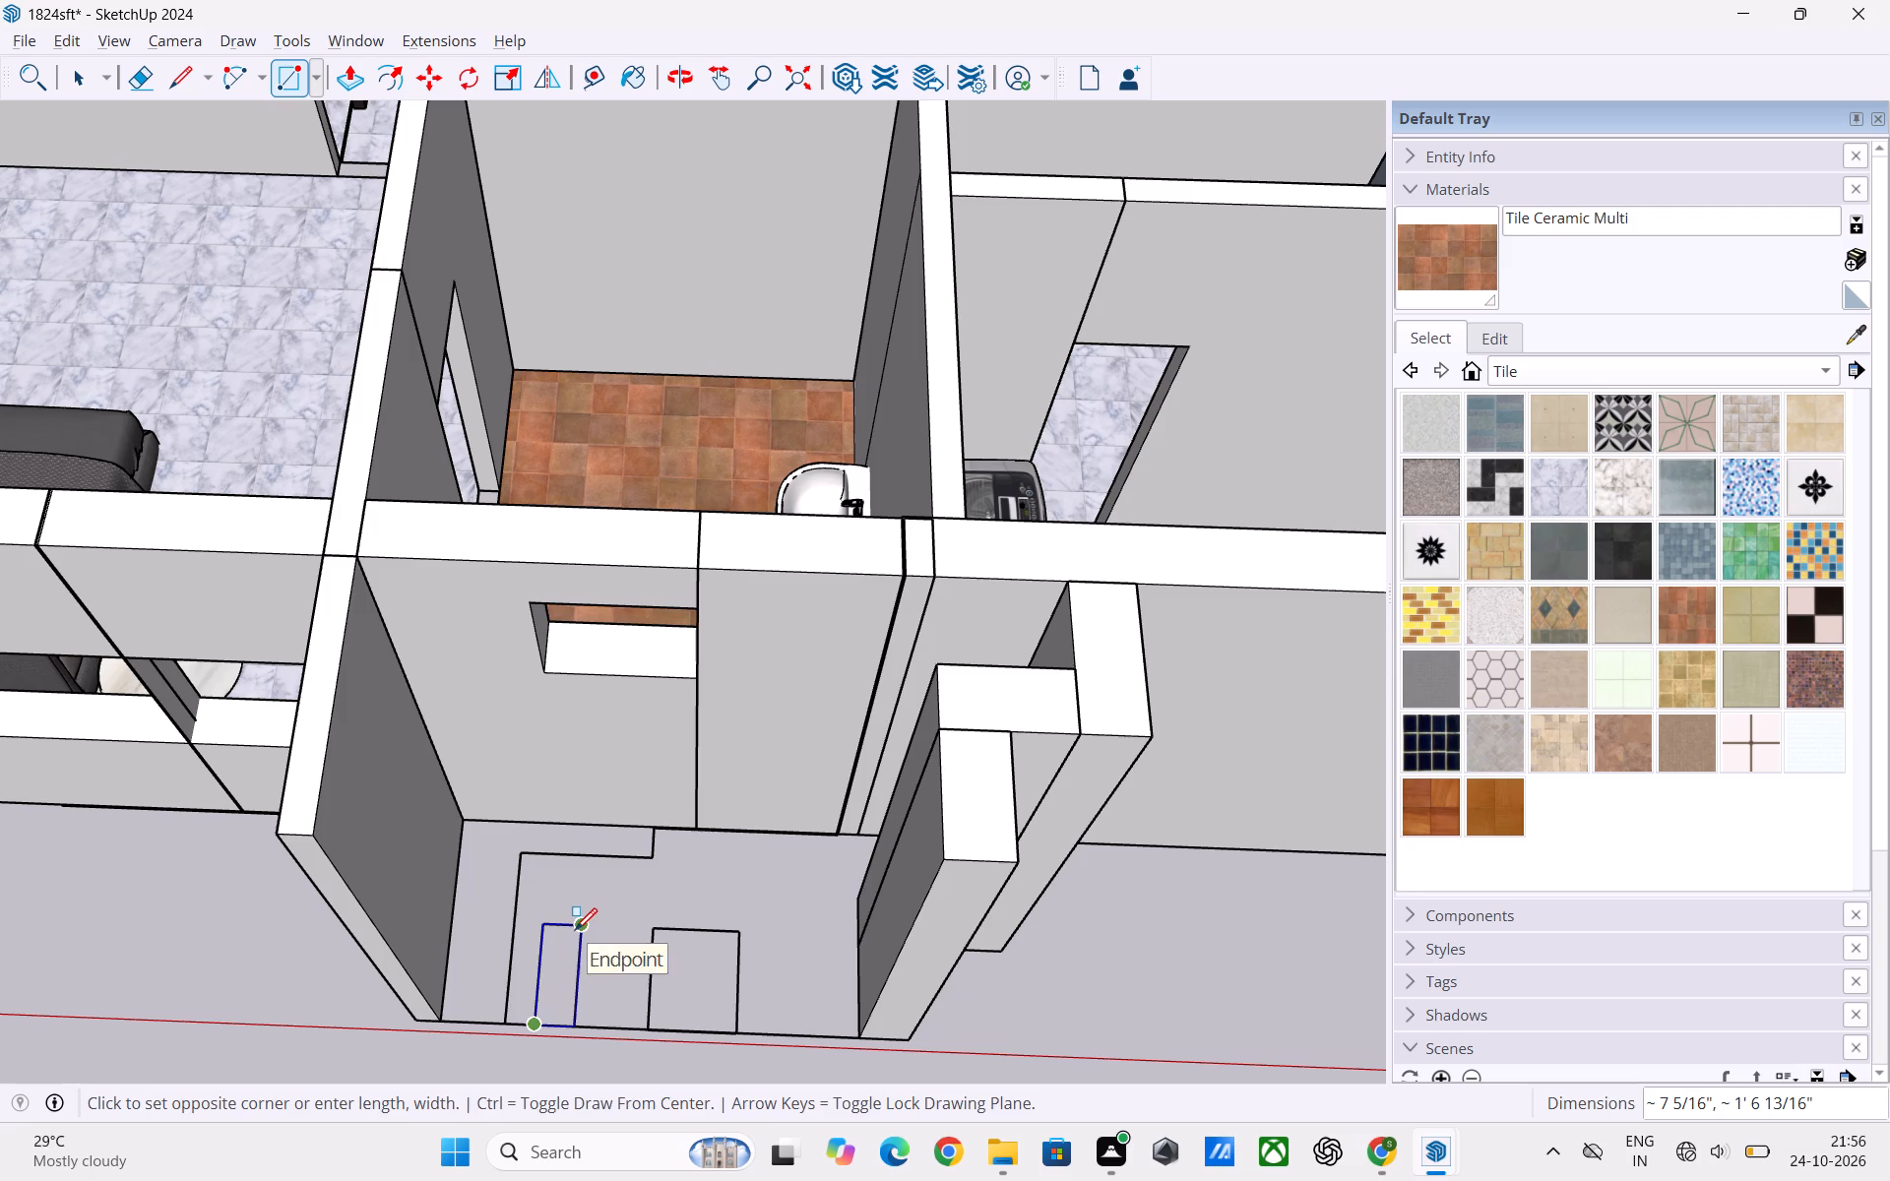
pyautogui.click(575, 930)
pyautogui.moveTo(643, 1028); pyautogui.dragTo(647, 1007)
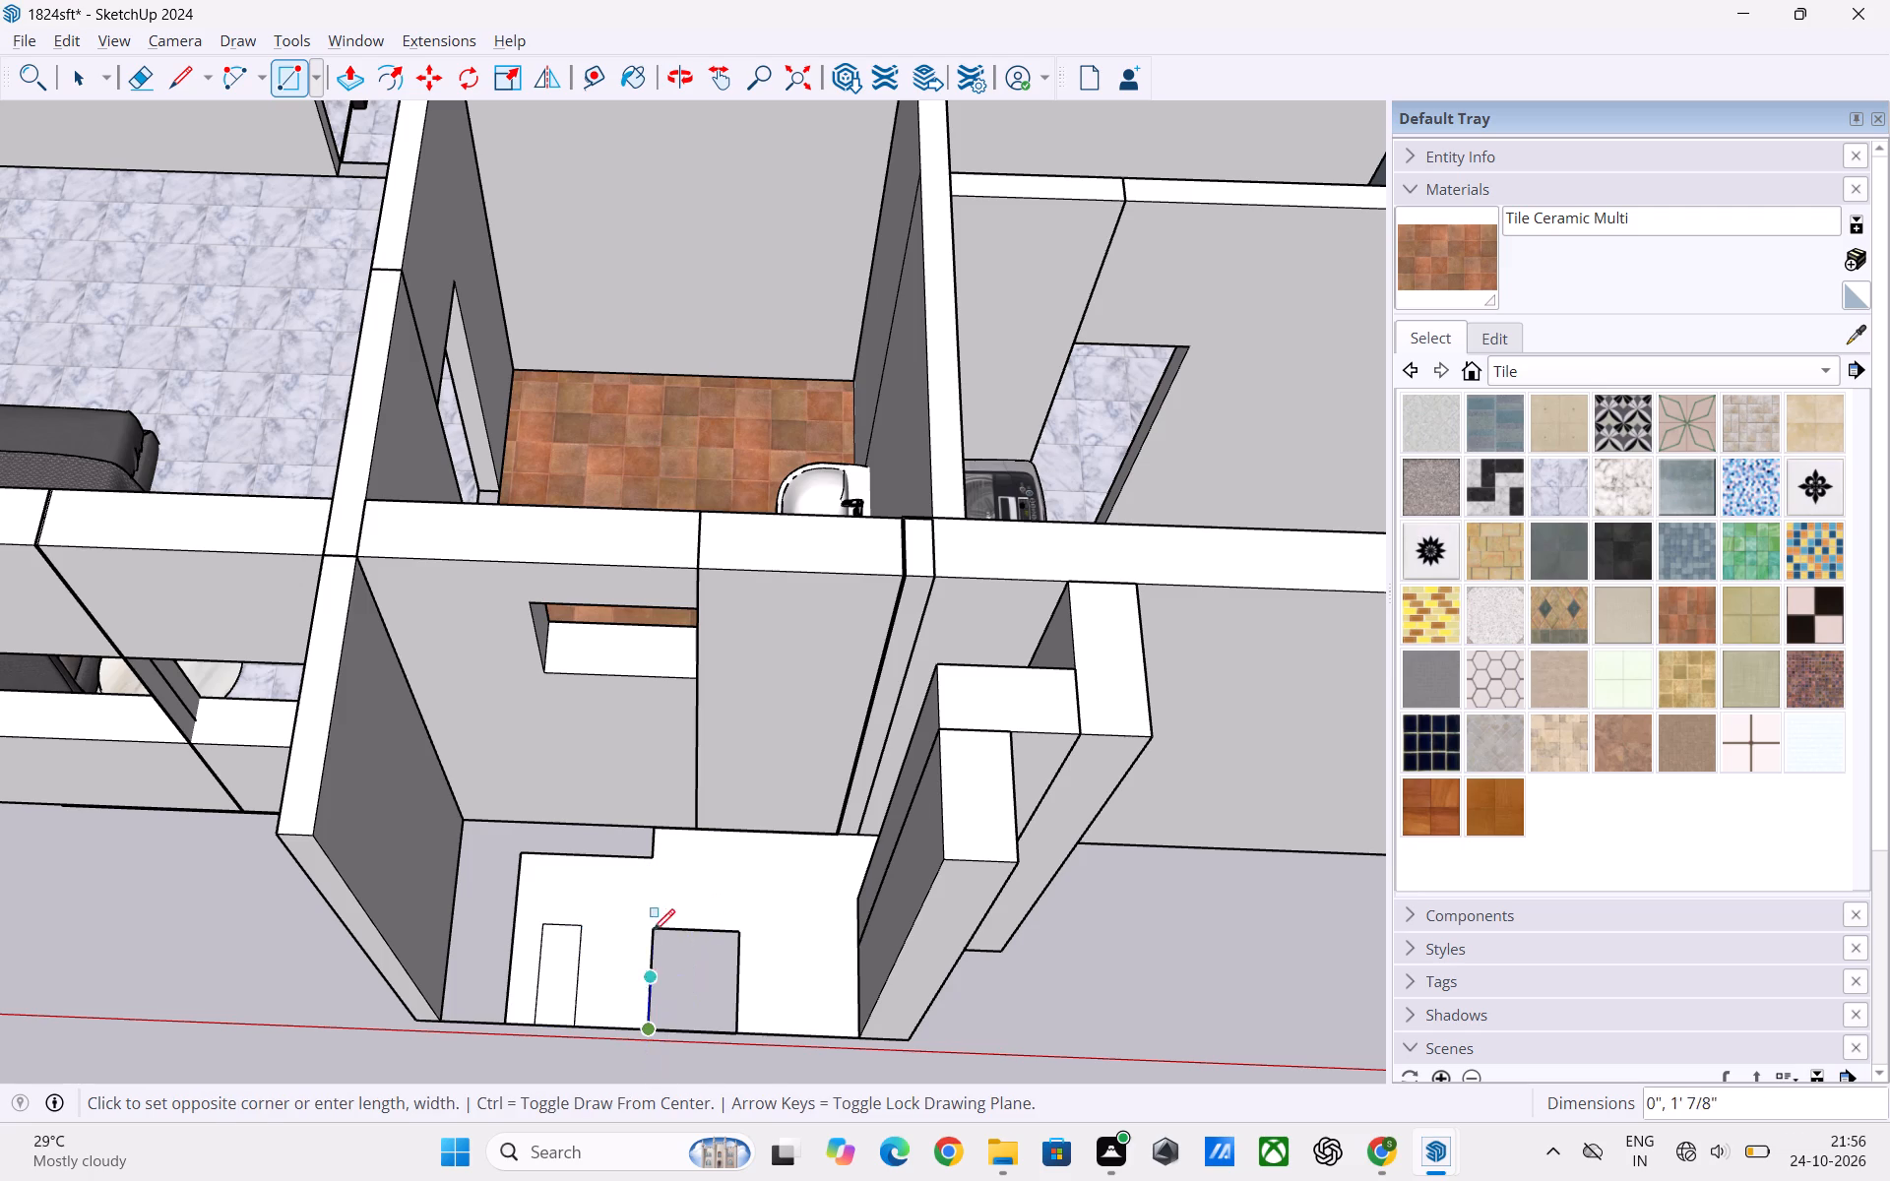
pyautogui.click(738, 925)
# Delete the large floor face surrounding the two small rectangles outside the toilet.
pyautogui.press('space')
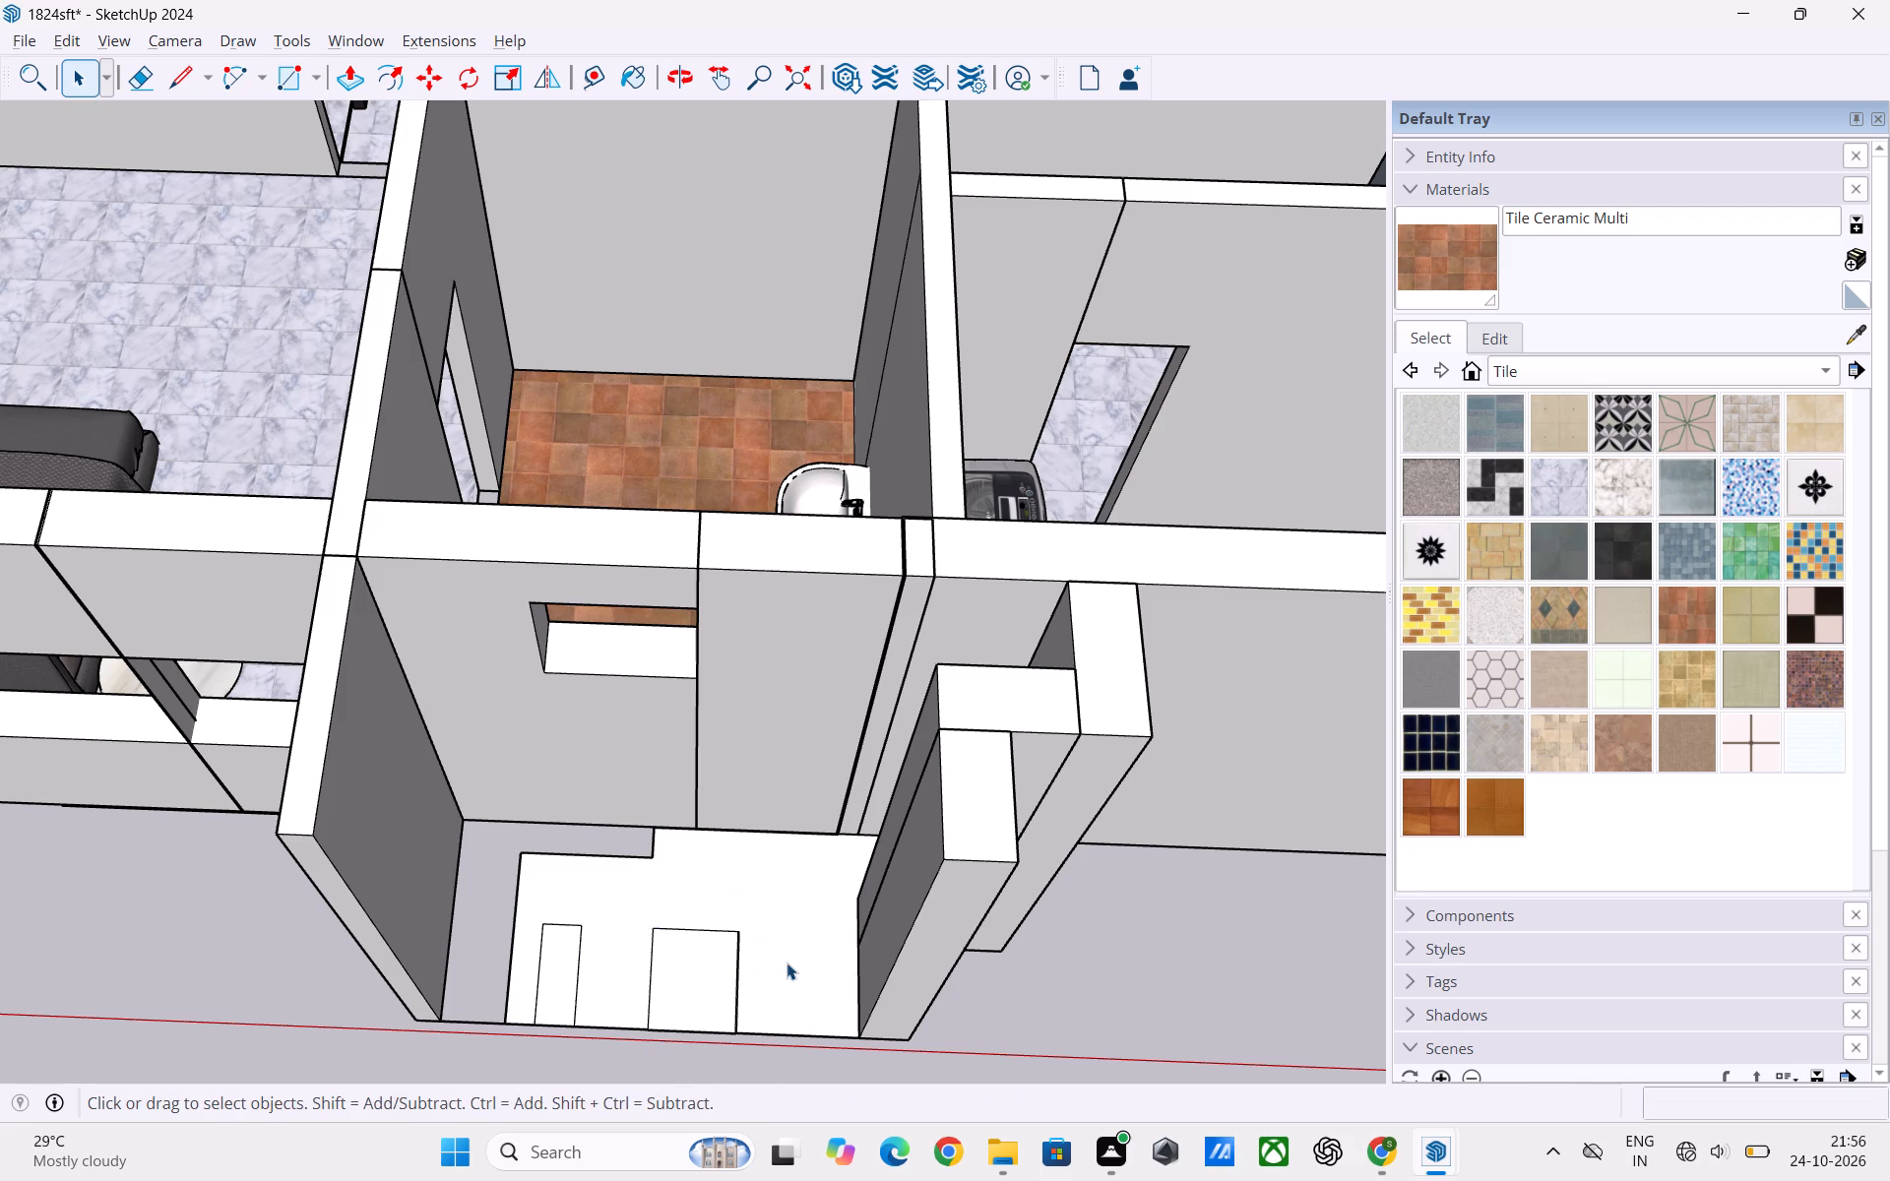
pyautogui.click(787, 963)
pyautogui.press('Delete')
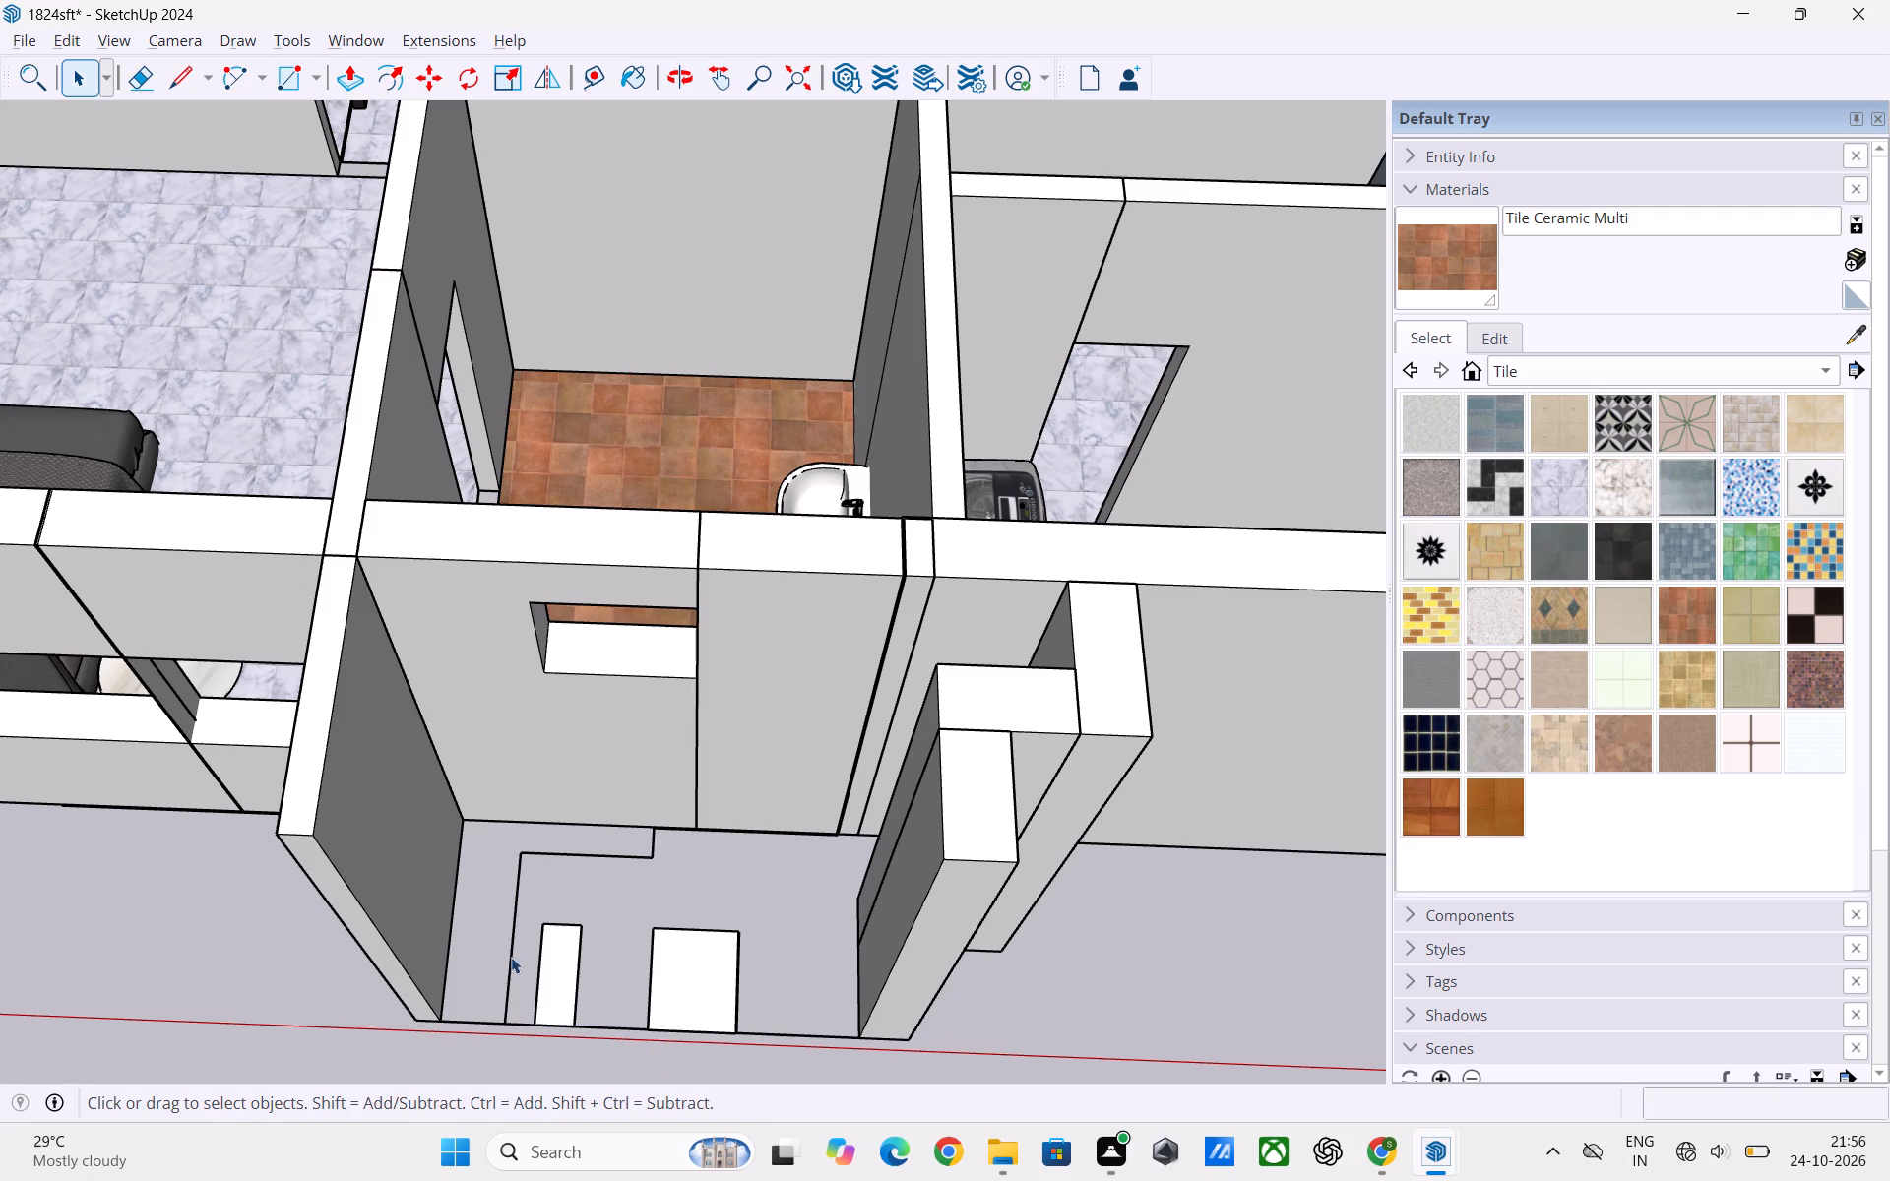
# Make the narrow rectangle and the wider rectangle outside the toilet into two separate groups.
pyautogui.doubleClick(556, 974)
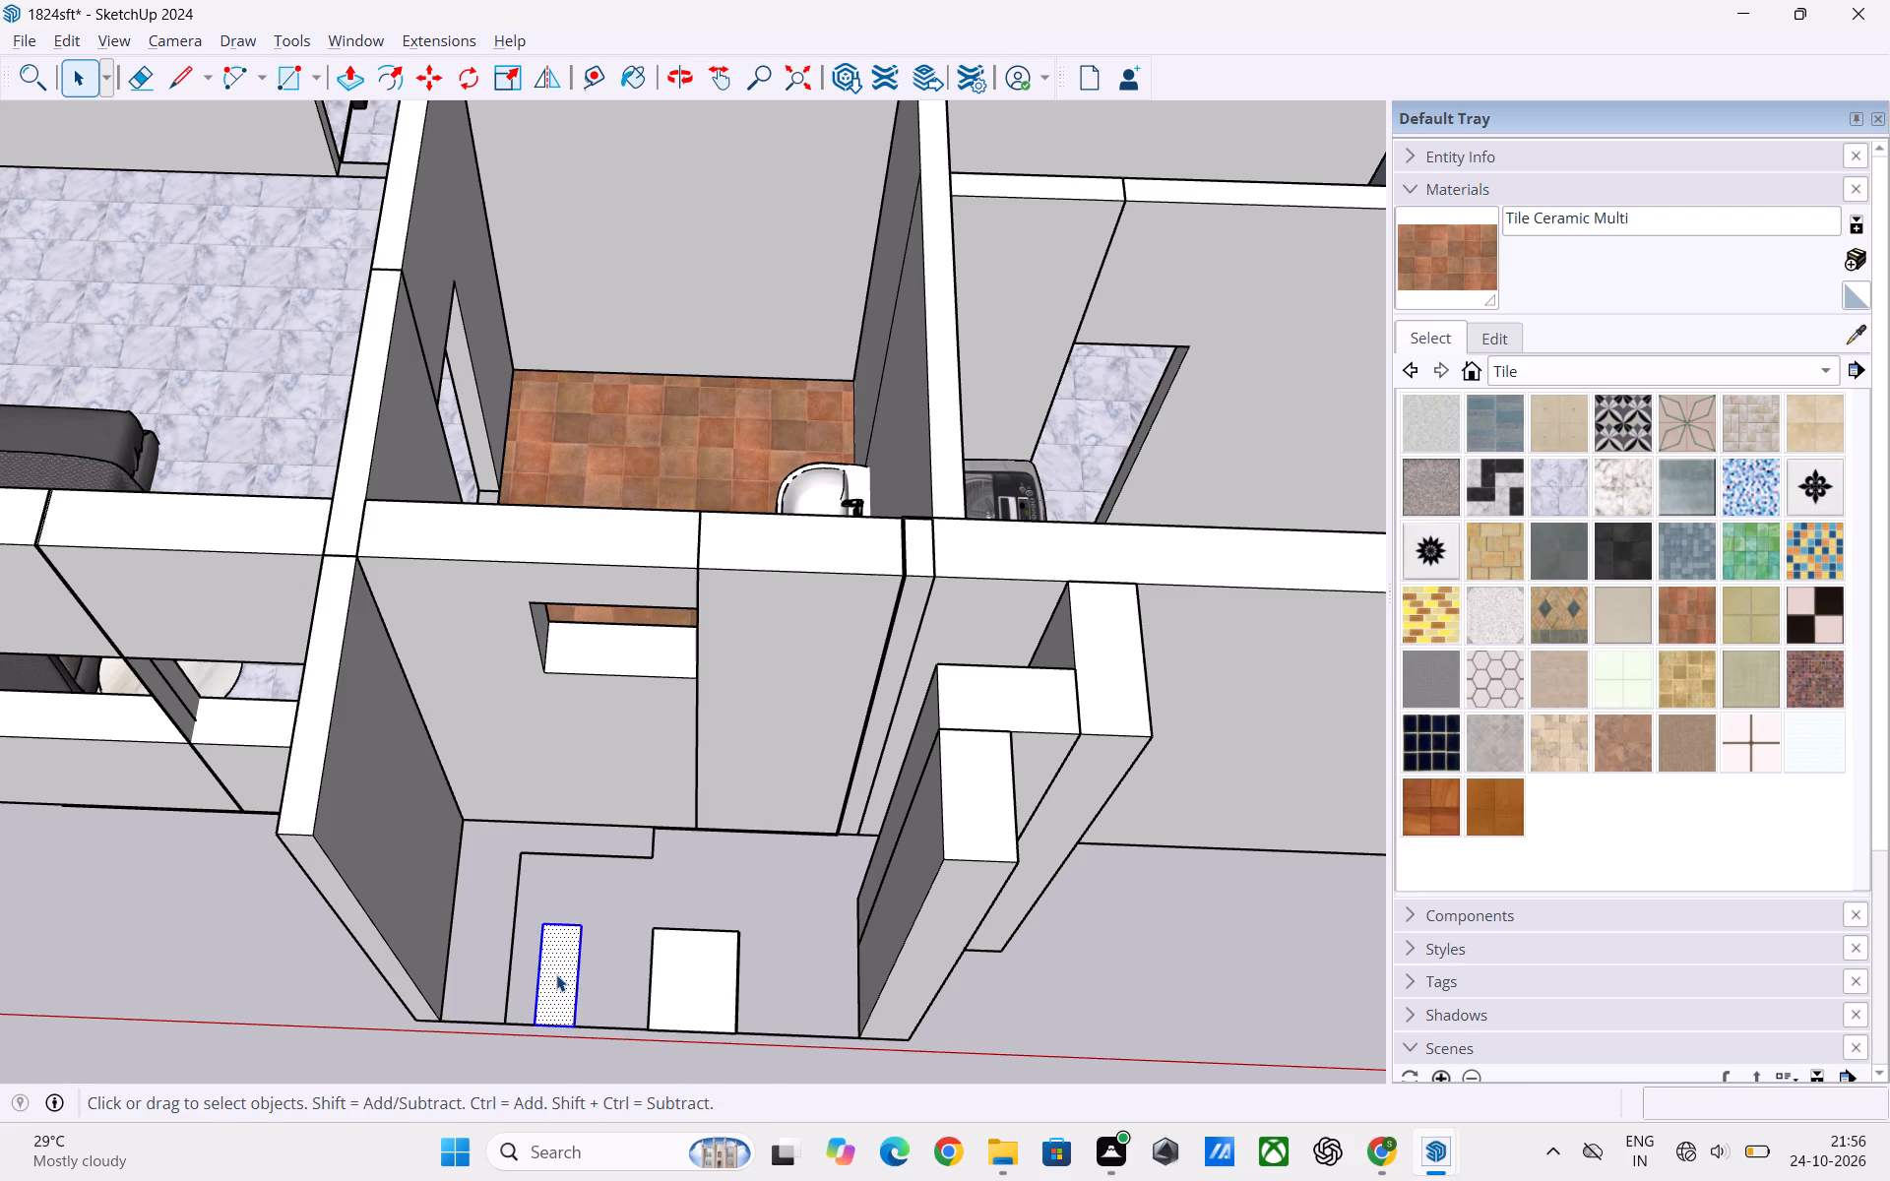
pyautogui.rightClick(556, 974)
pyautogui.click(620, 802)
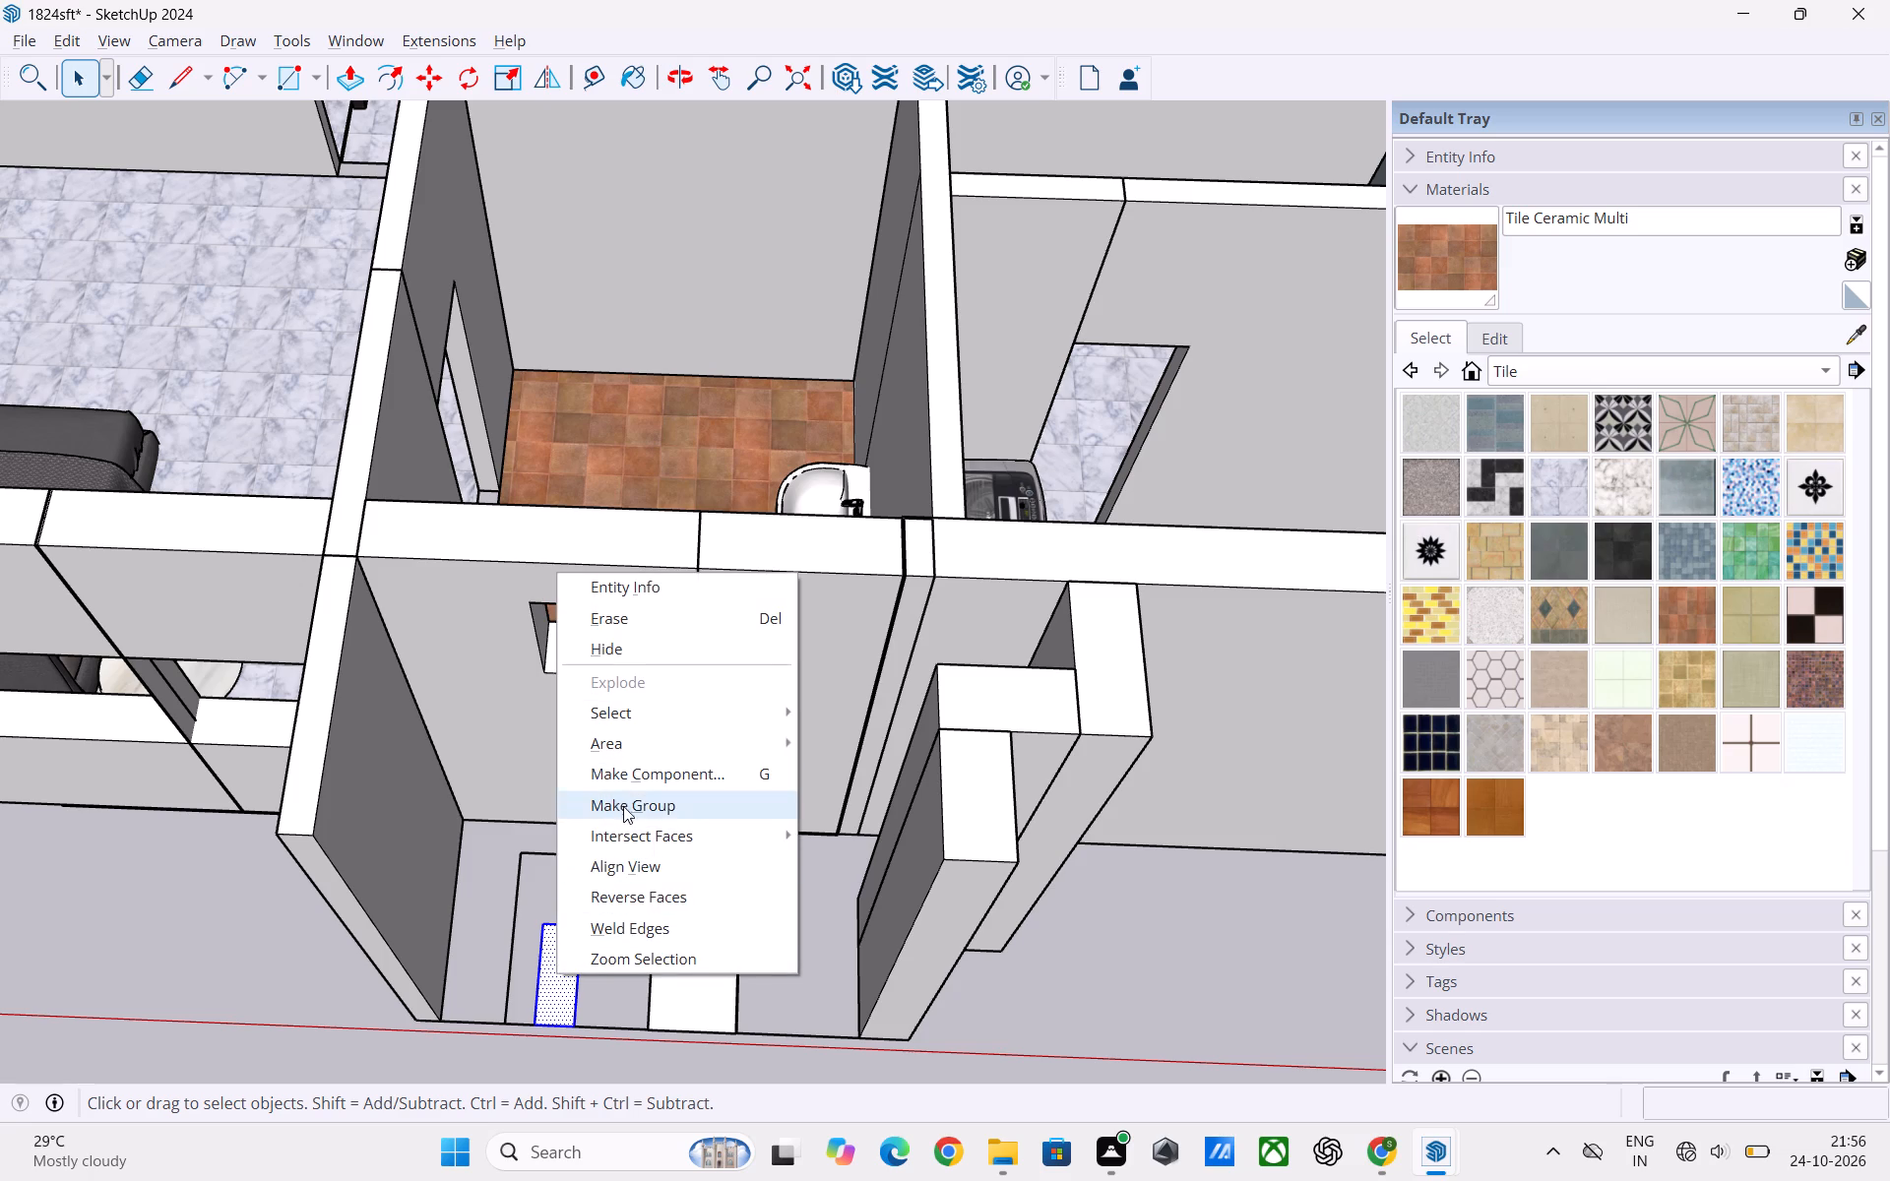
pyautogui.doubleClick(673, 980)
pyautogui.rightClick(674, 981)
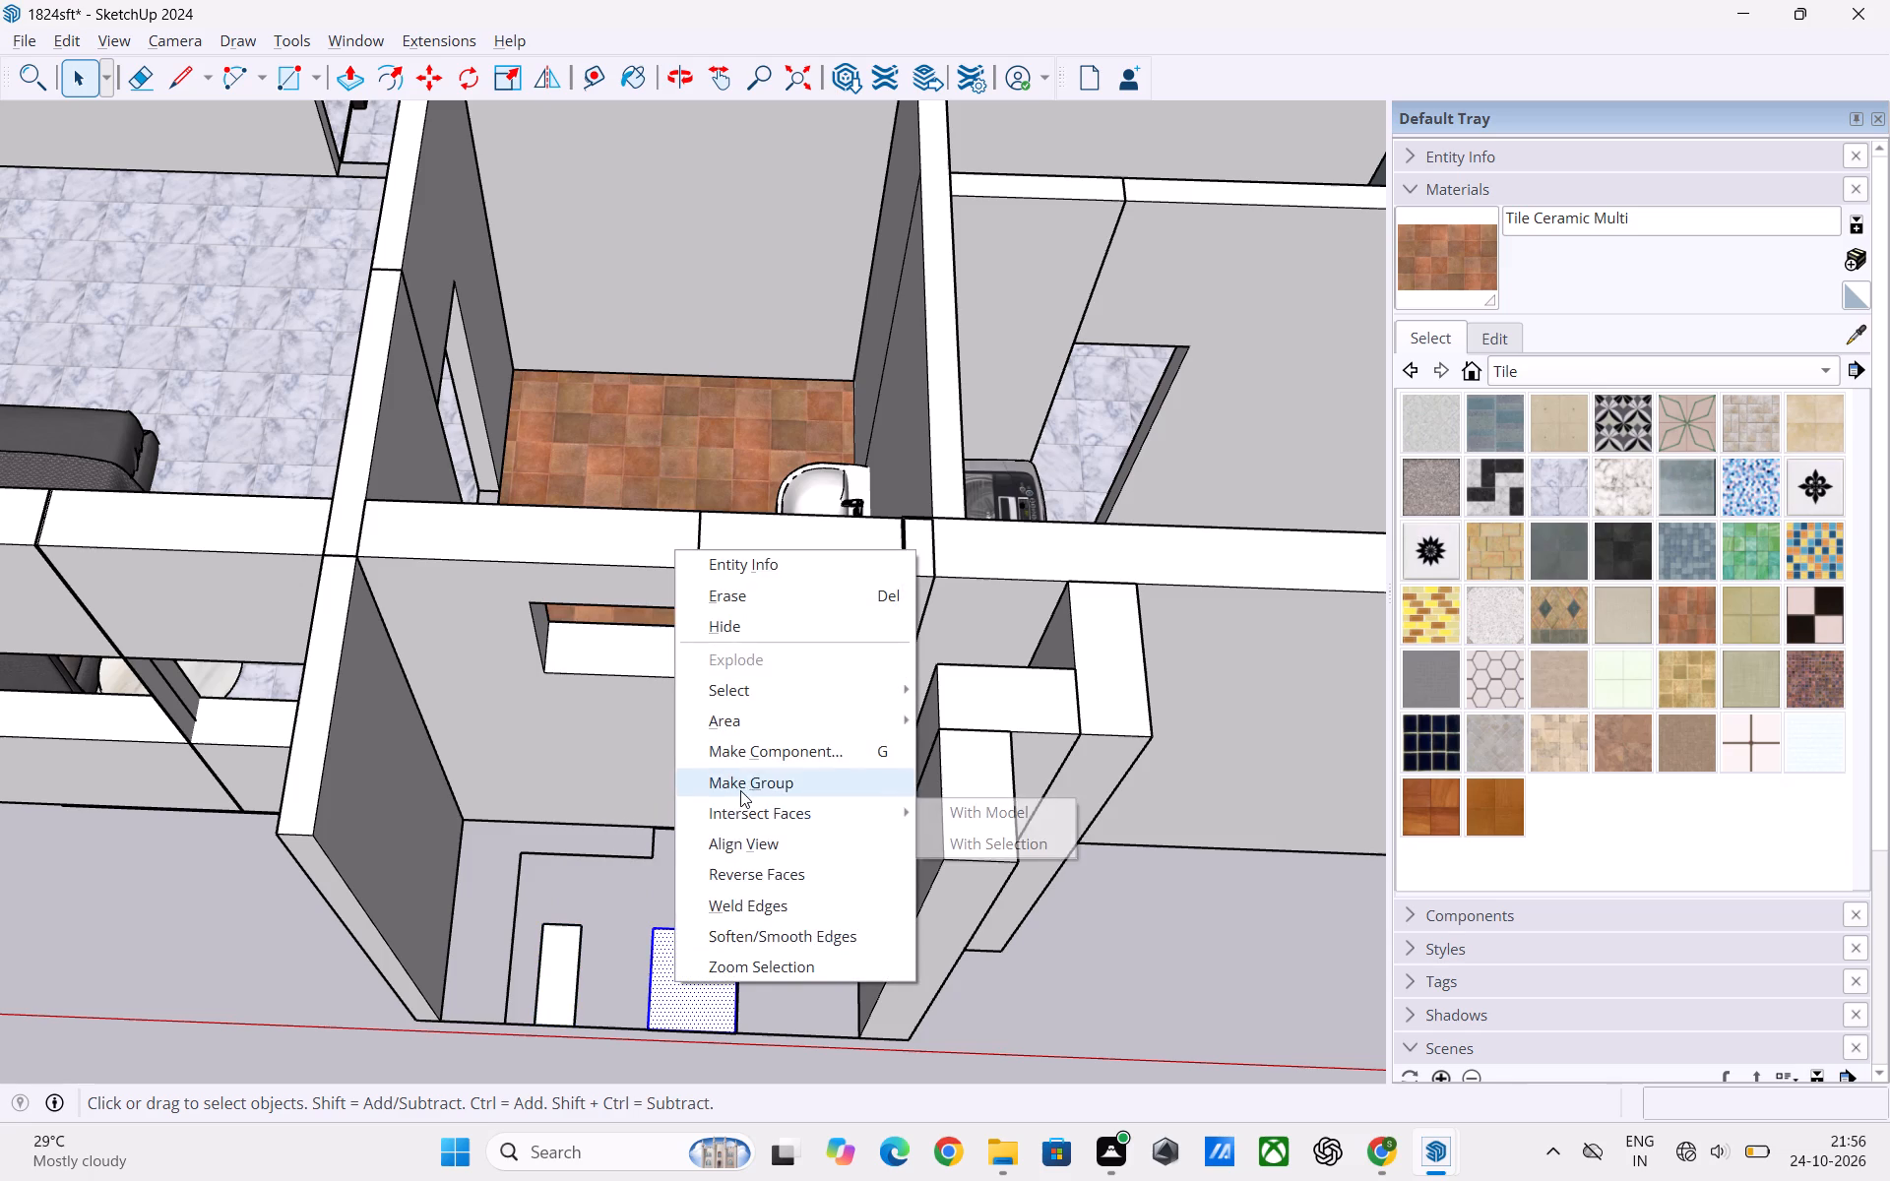
pyautogui.click(740, 790)
# Inside its group, extrude the wider rectangle up to the top of the adjacent outermost stepped wall, and leave the group.
pyautogui.tripleClick(694, 973)
pyautogui.press('p')
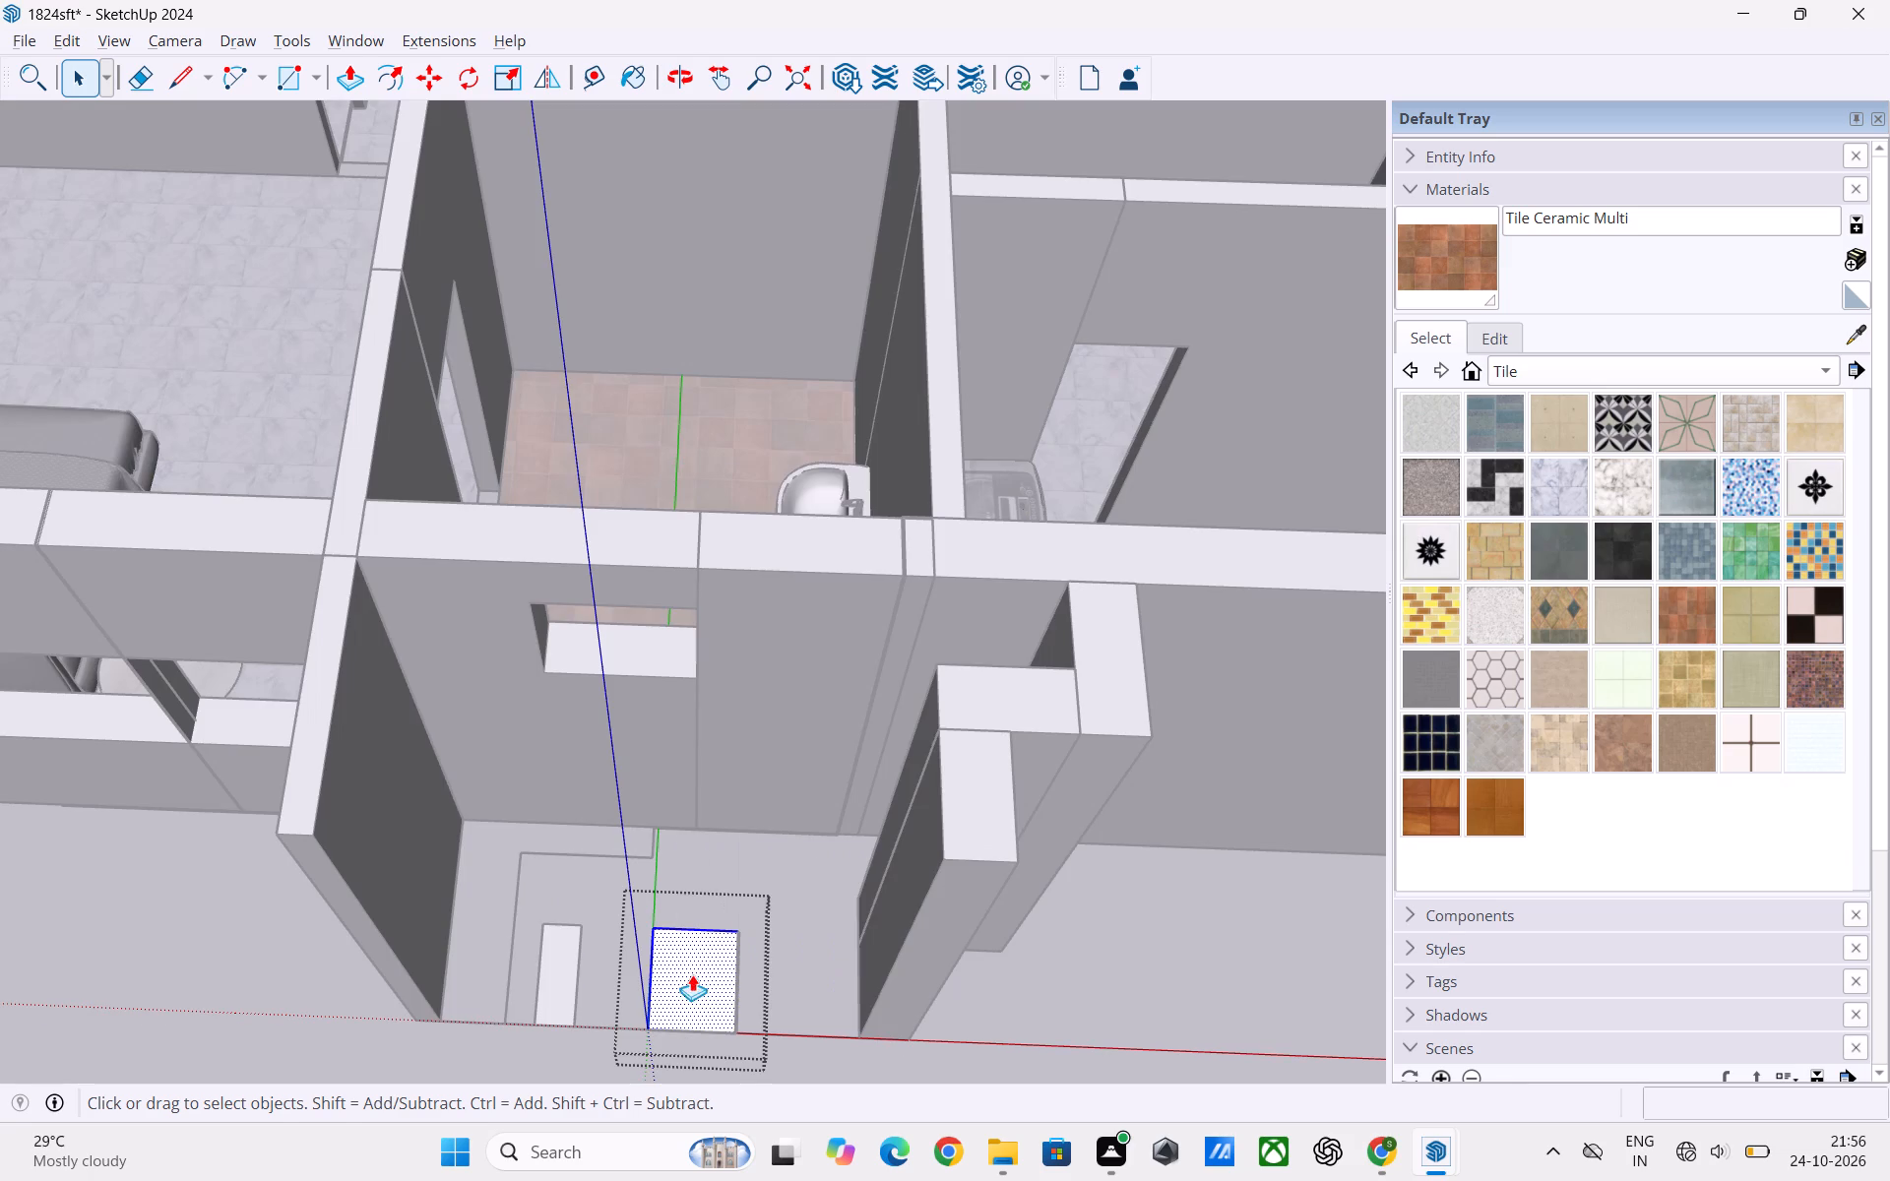
pyautogui.click(692, 974)
pyautogui.click(973, 830)
pyautogui.press('space')
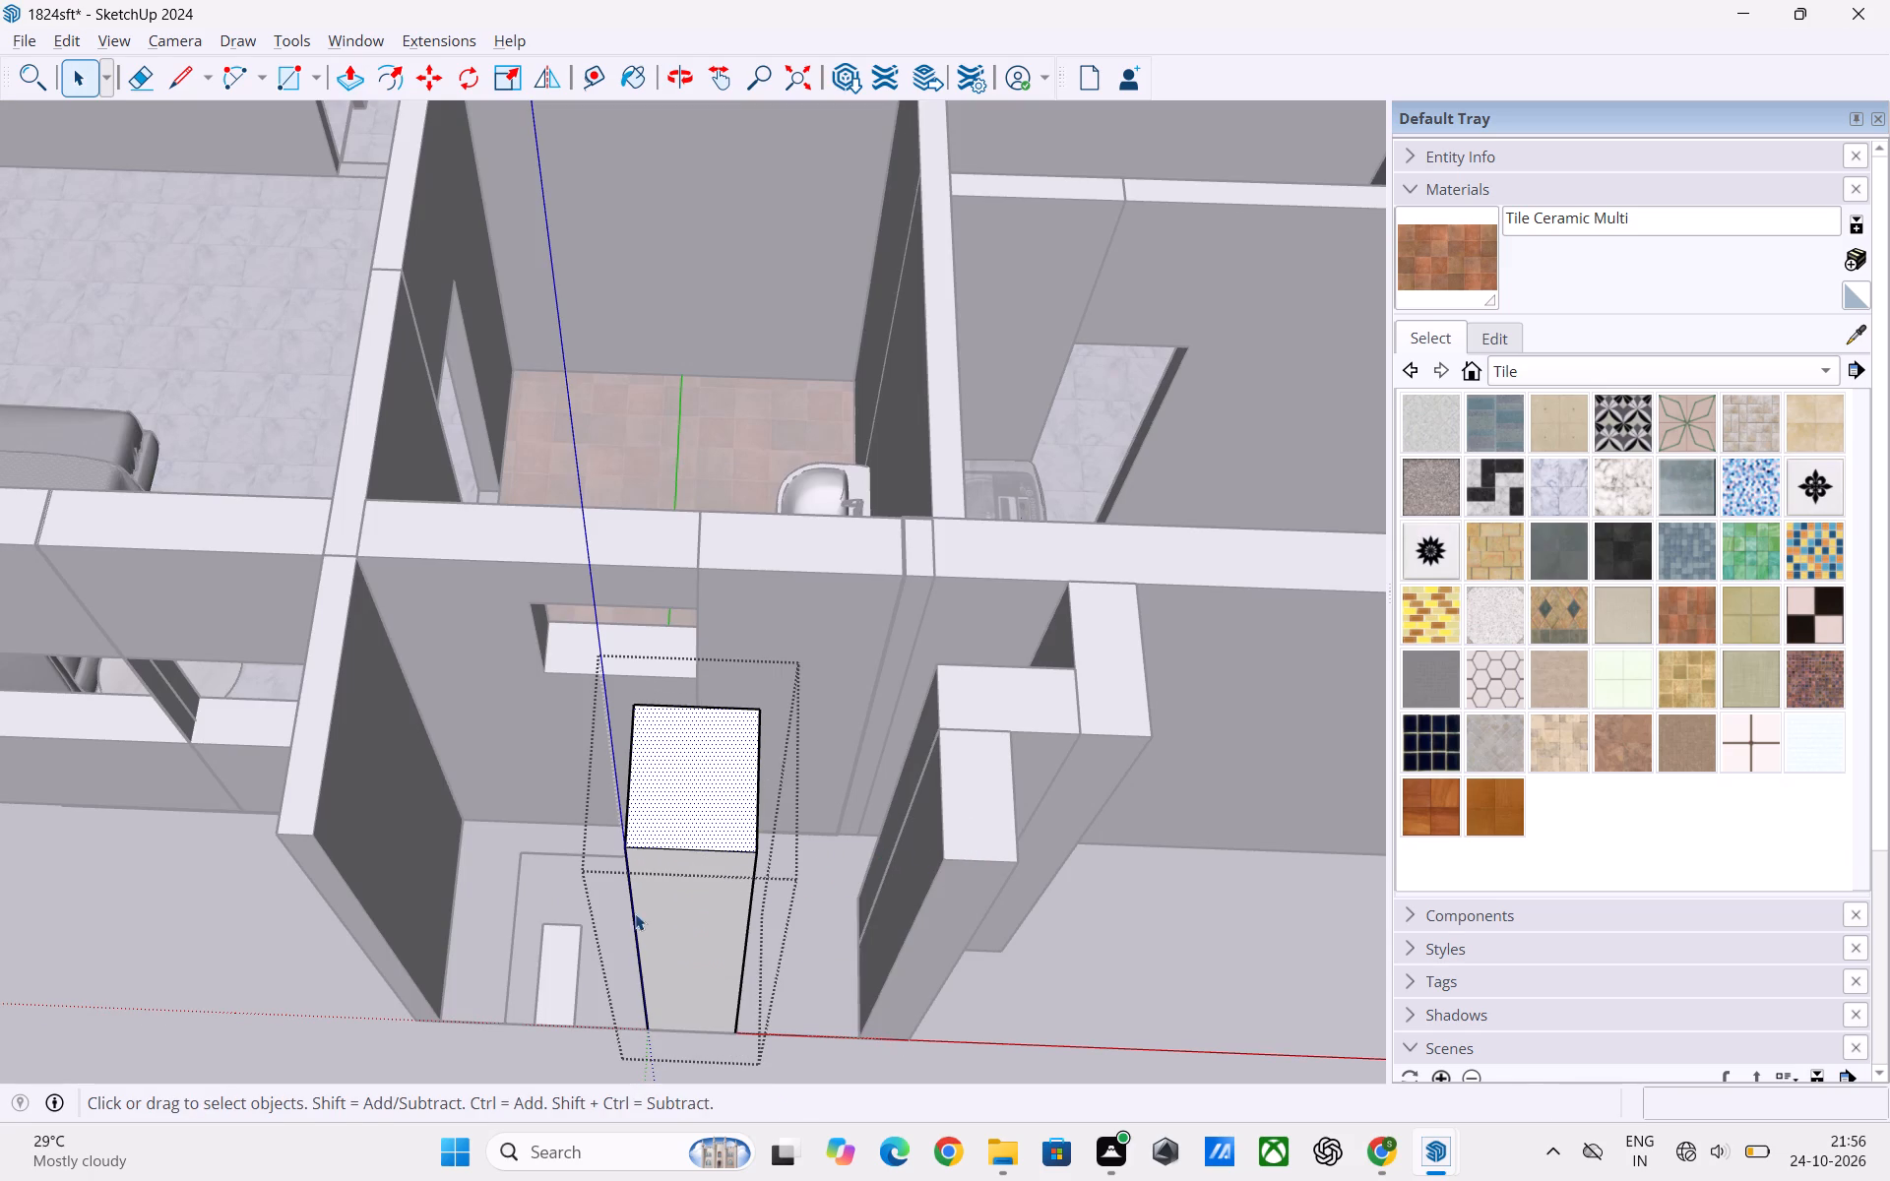
pyautogui.press('space')
pyautogui.click(260, 959)
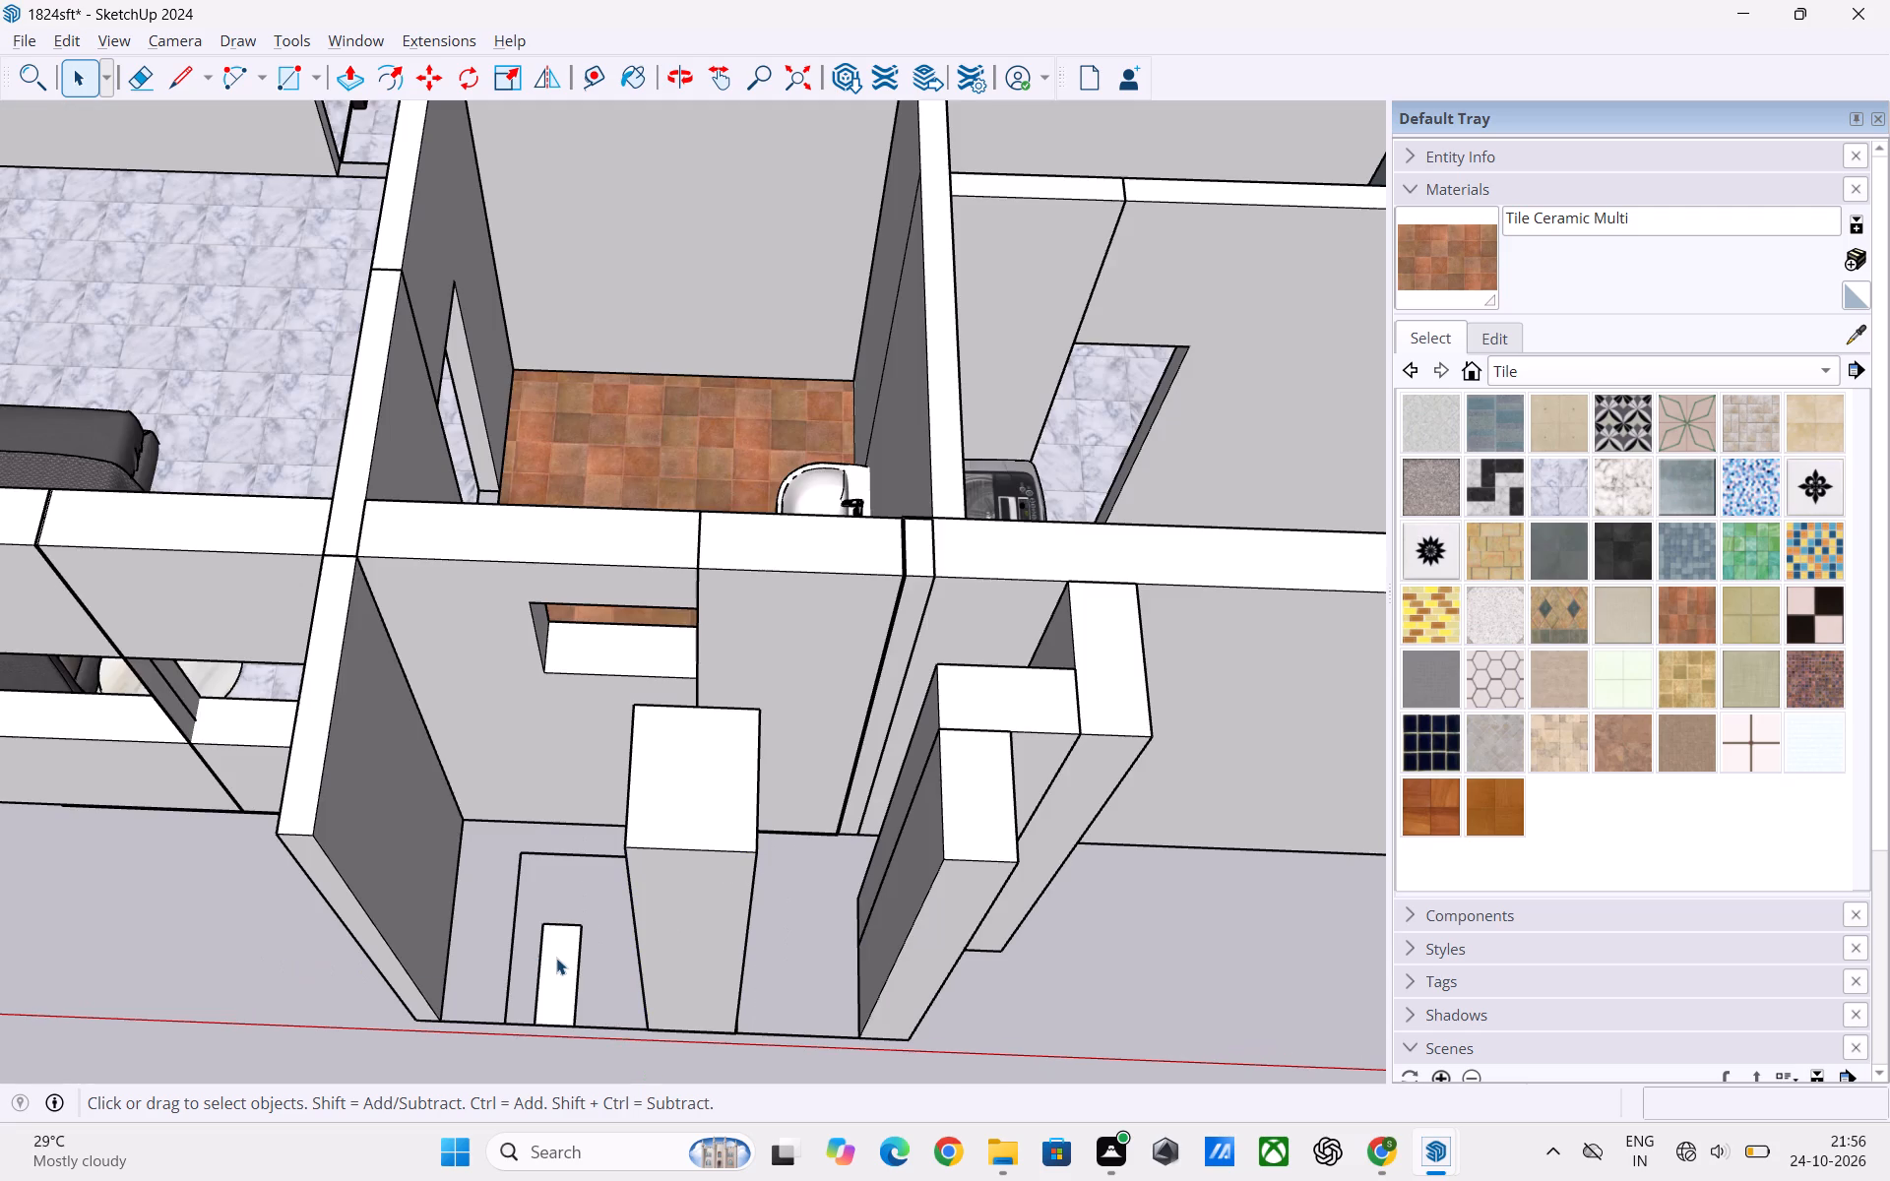
# Inside its group, extrude the narrow rectangle up to the top of the wider column beside it, and leave the group.
pyautogui.tripleClick(556, 958)
pyautogui.press('p')
pyautogui.click(557, 959)
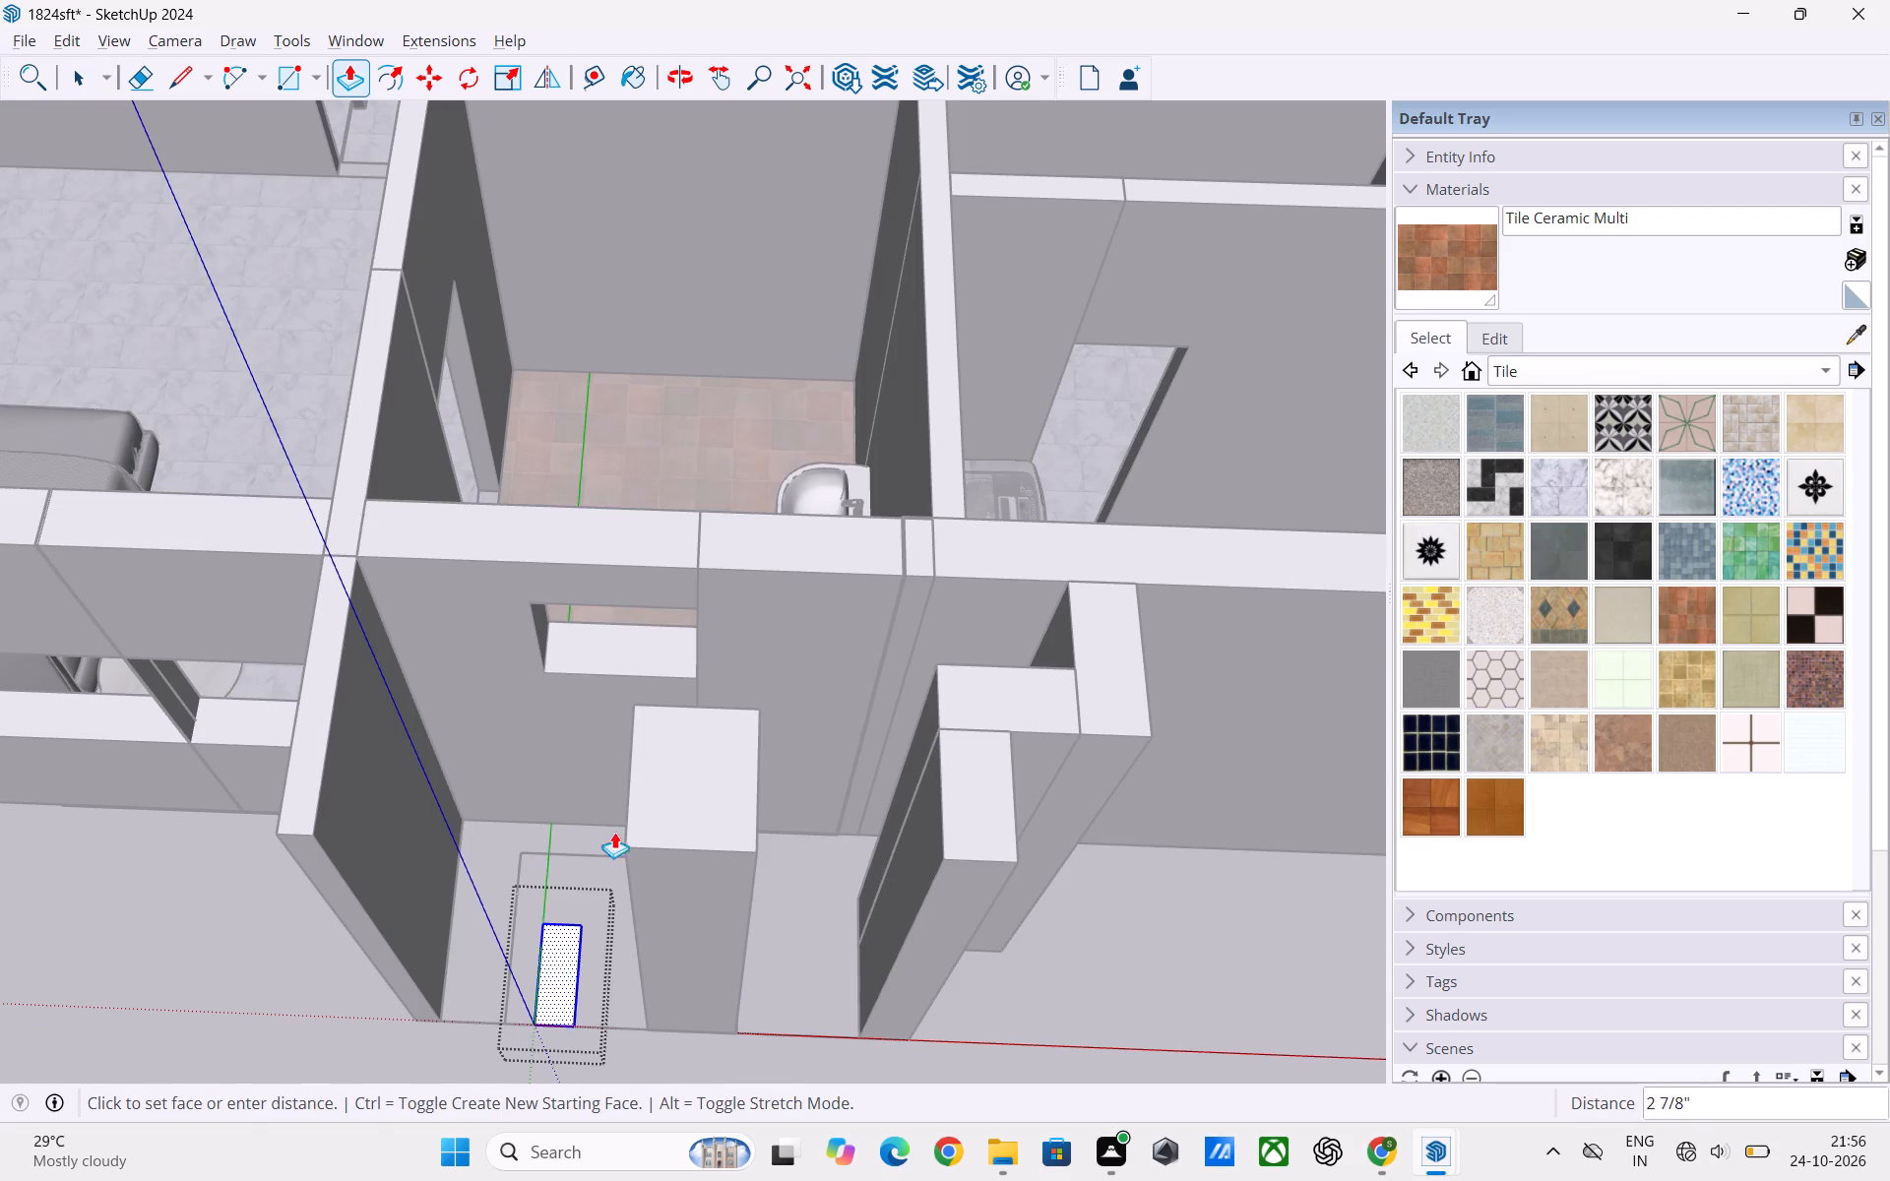
pyautogui.click(692, 805)
pyautogui.press('space')
pyautogui.click(1037, 982)
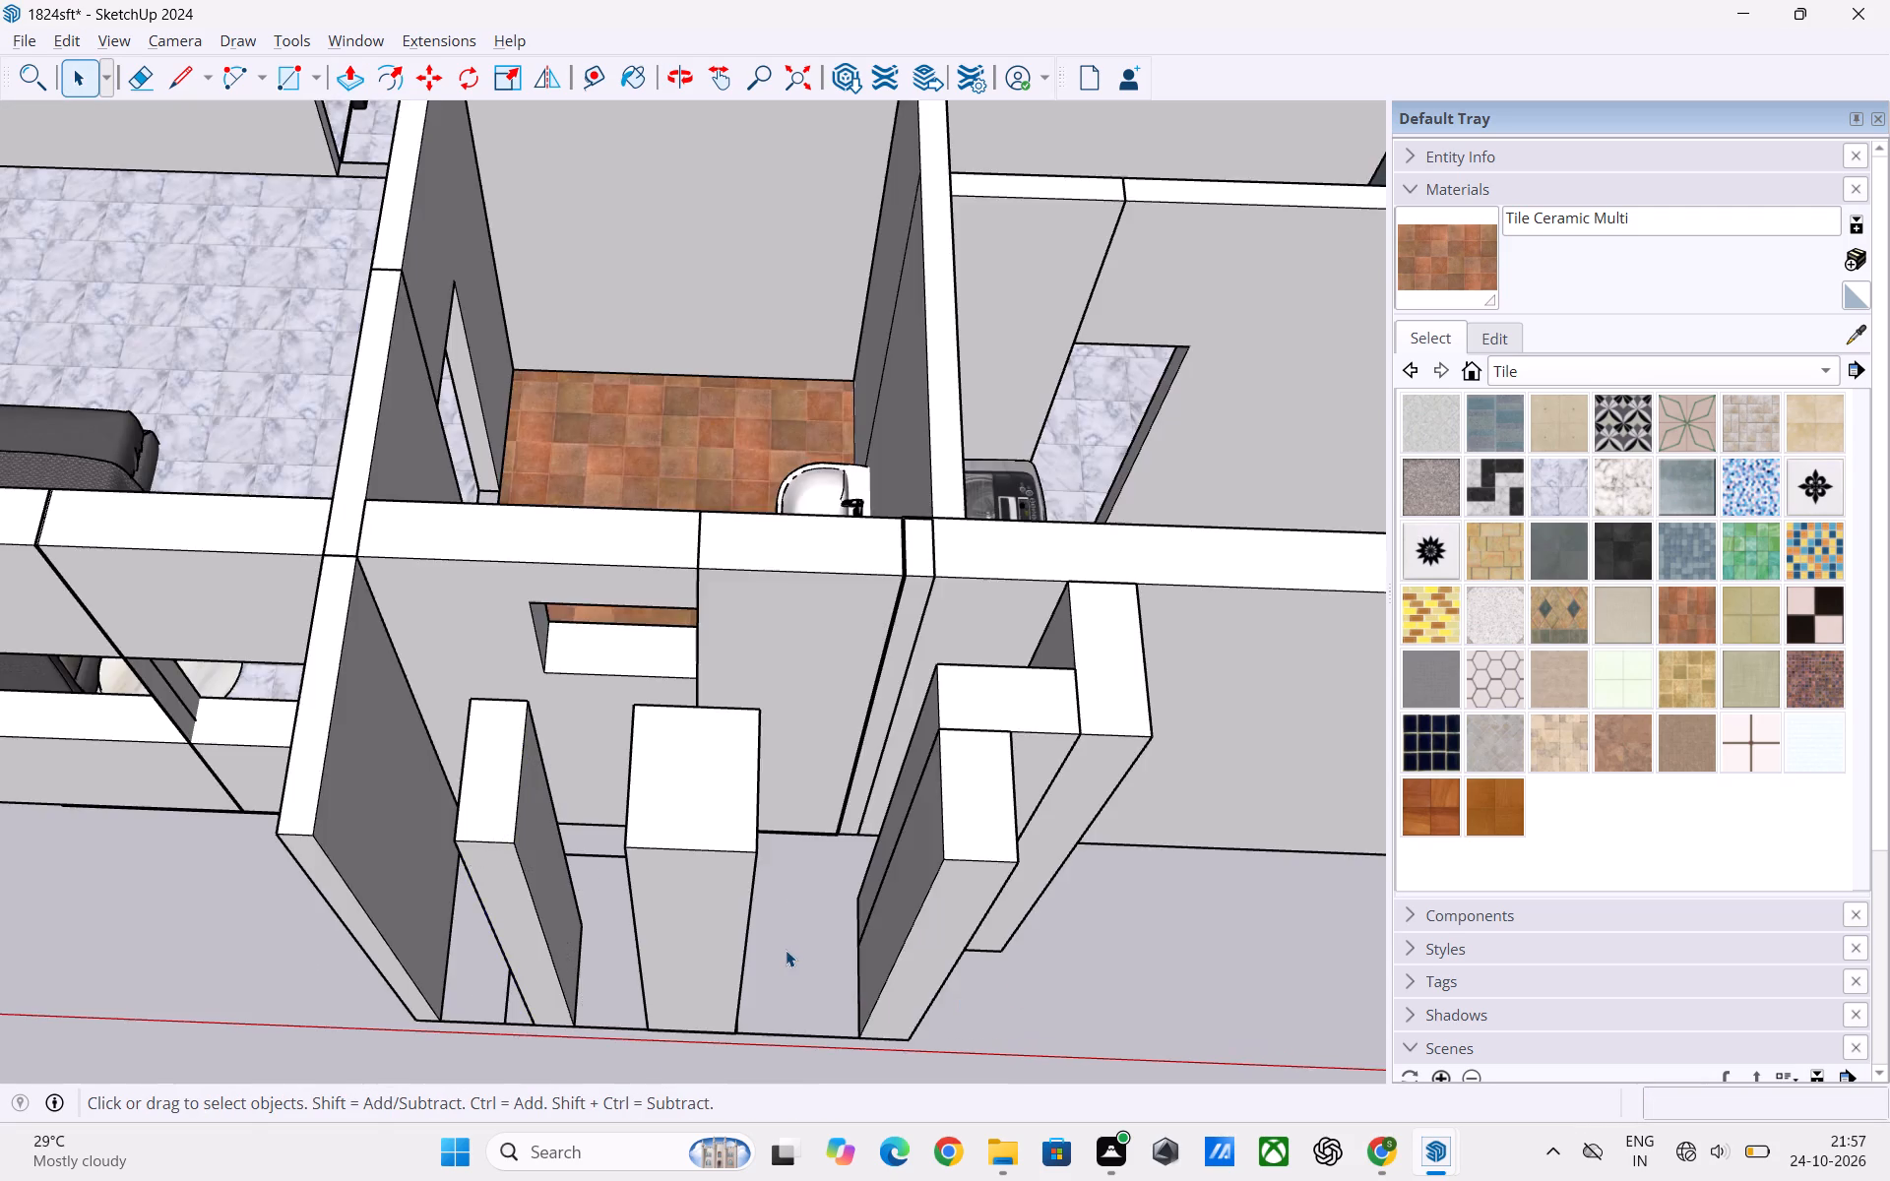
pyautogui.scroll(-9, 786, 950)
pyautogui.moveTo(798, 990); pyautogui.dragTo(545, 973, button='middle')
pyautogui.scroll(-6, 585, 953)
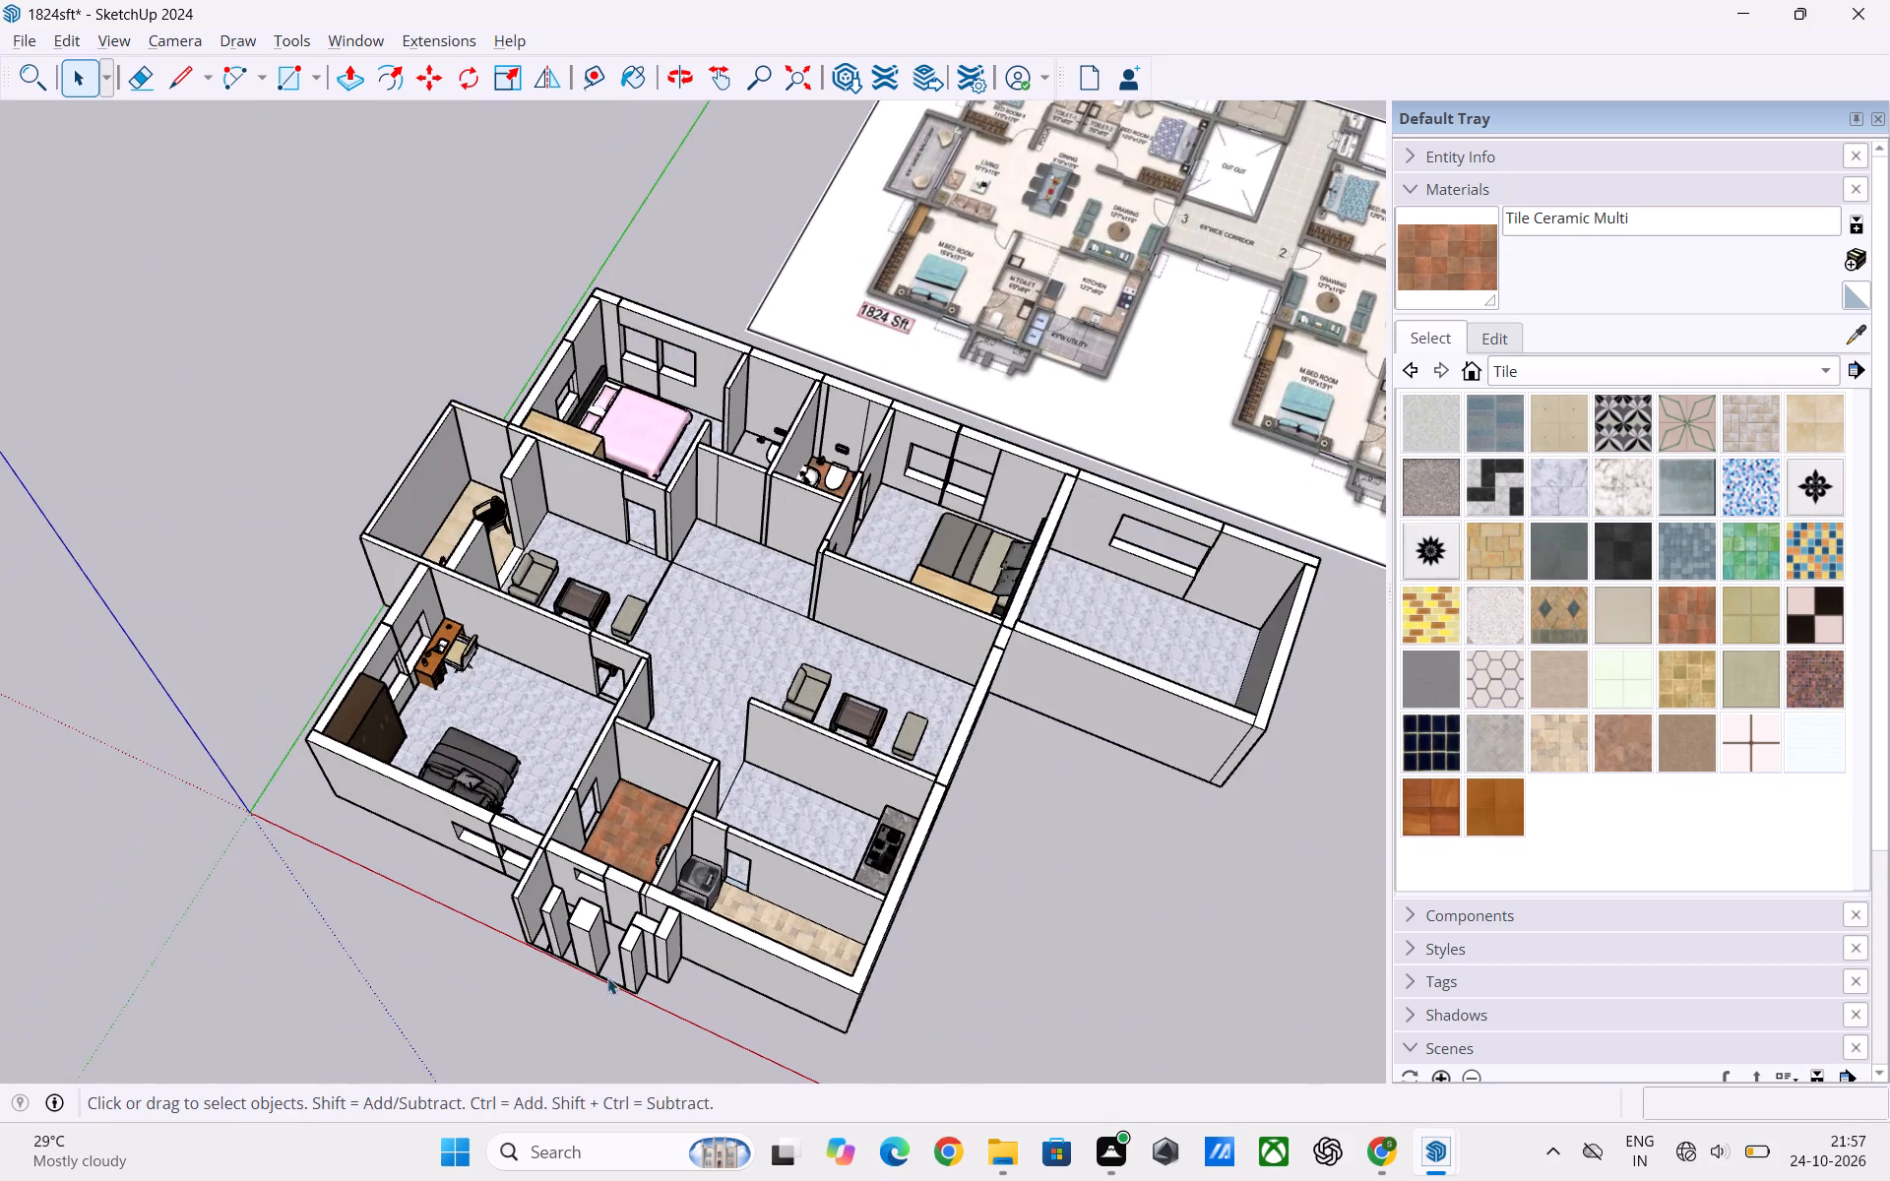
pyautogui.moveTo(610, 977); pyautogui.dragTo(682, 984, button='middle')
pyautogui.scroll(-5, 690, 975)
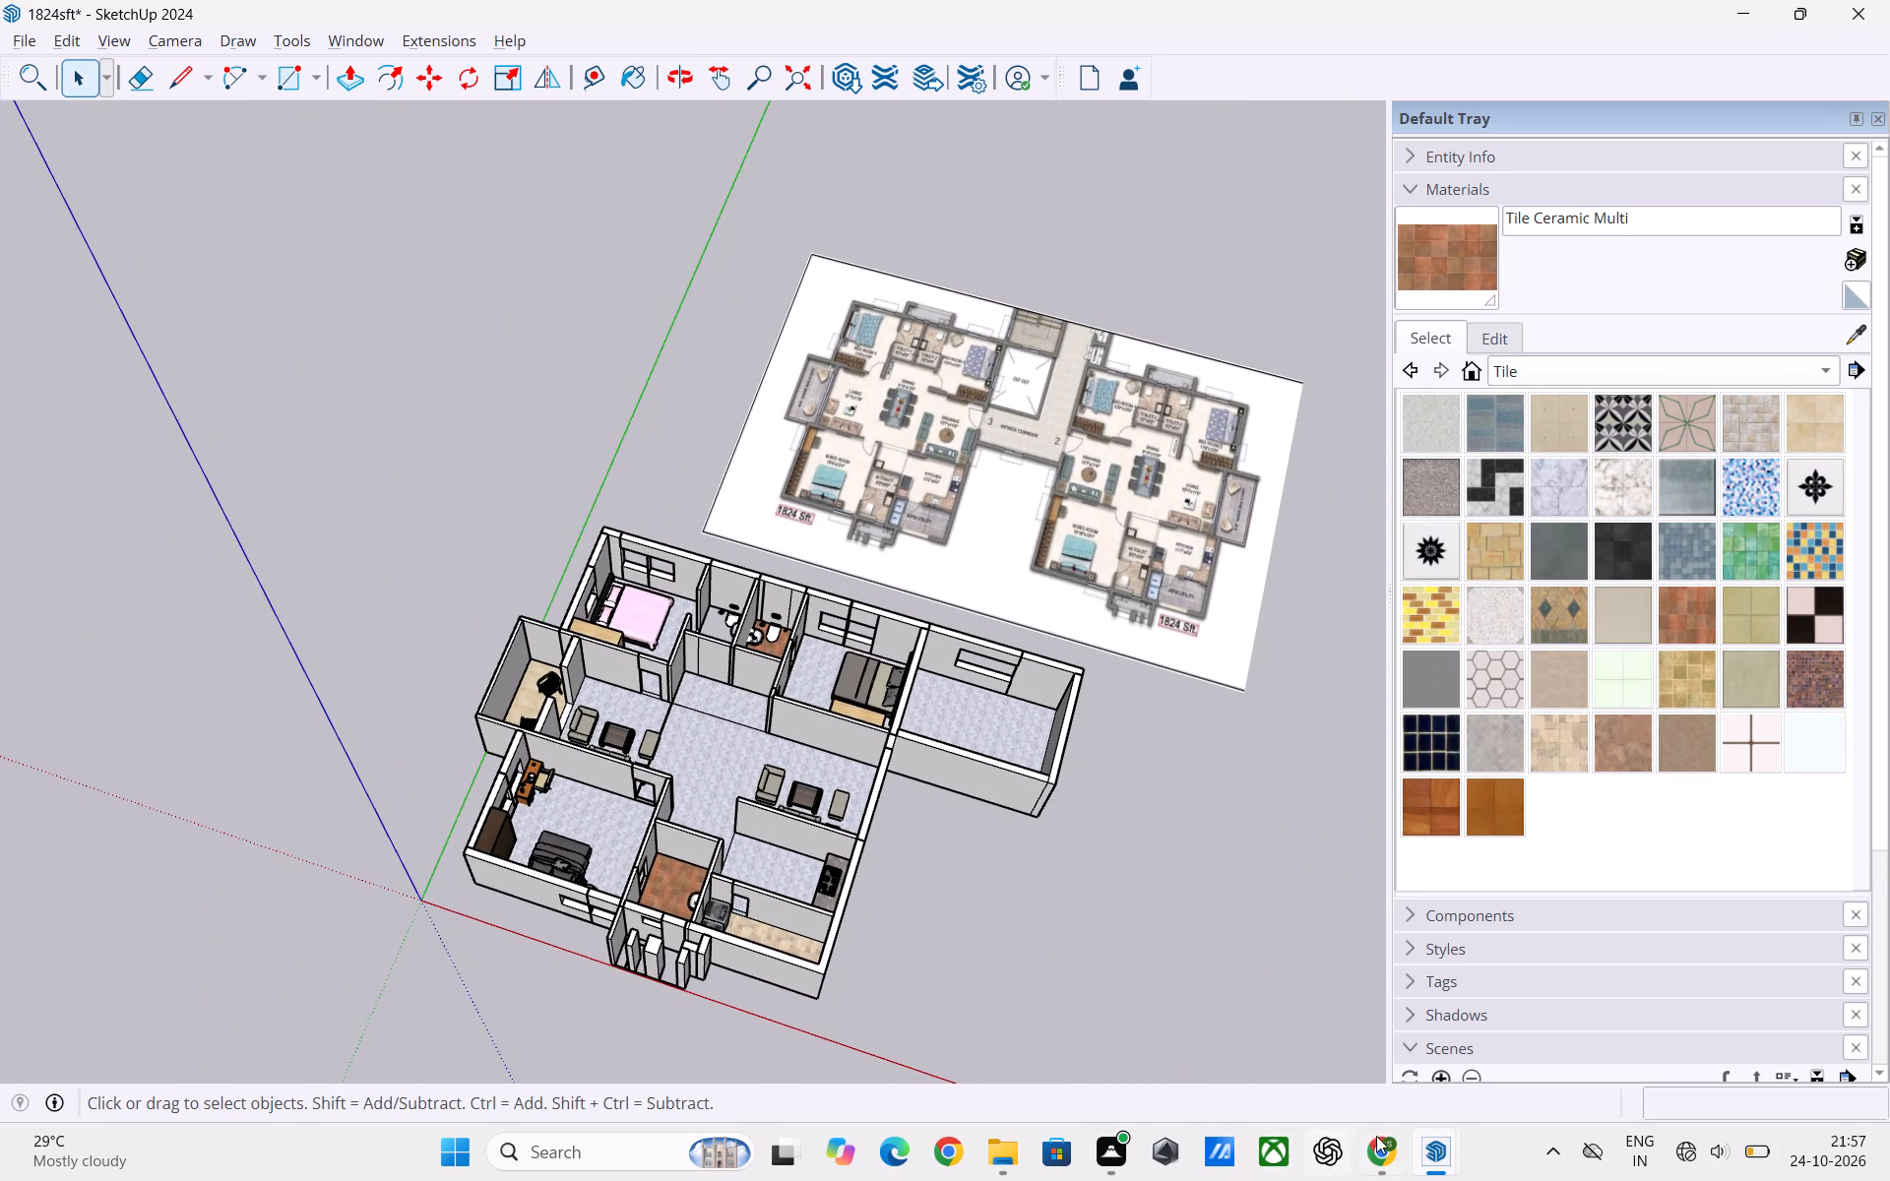
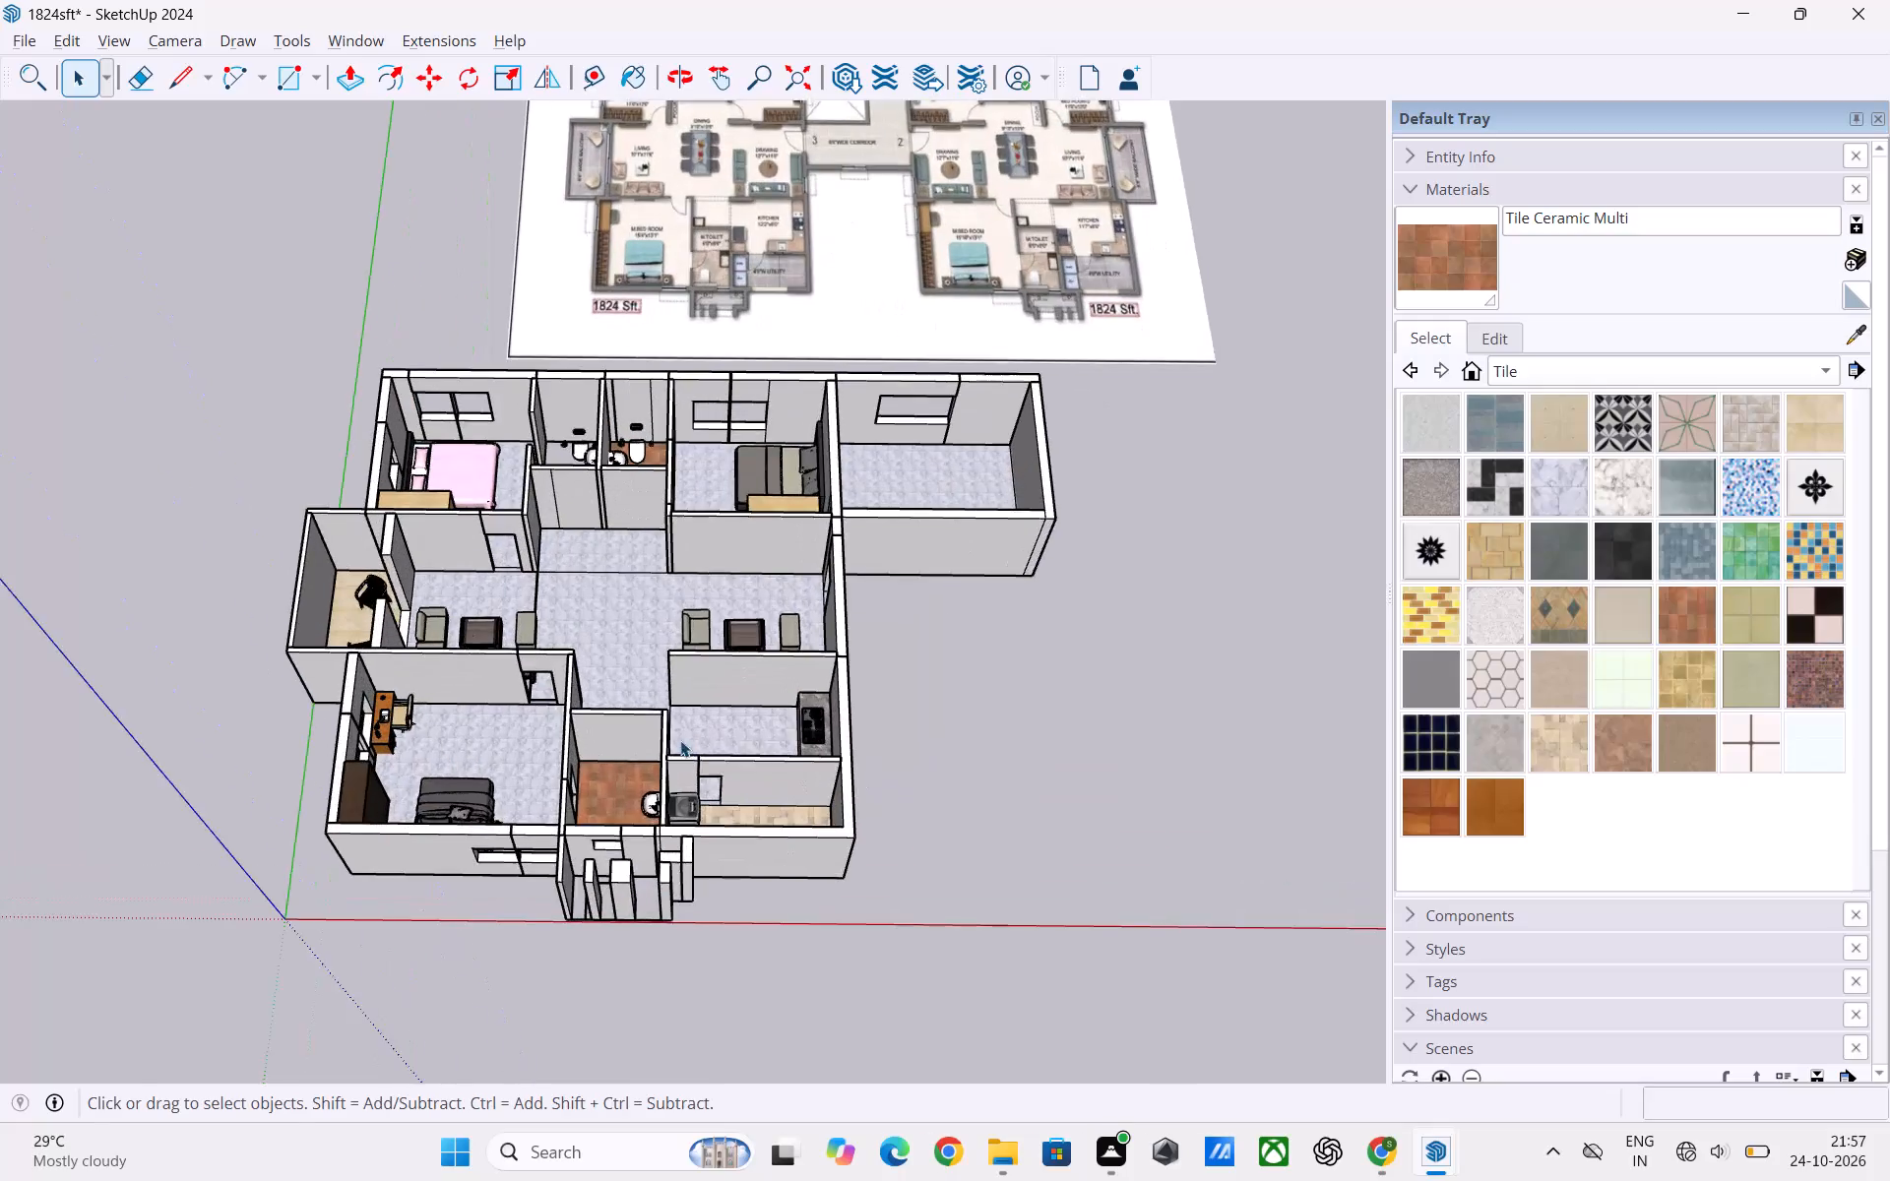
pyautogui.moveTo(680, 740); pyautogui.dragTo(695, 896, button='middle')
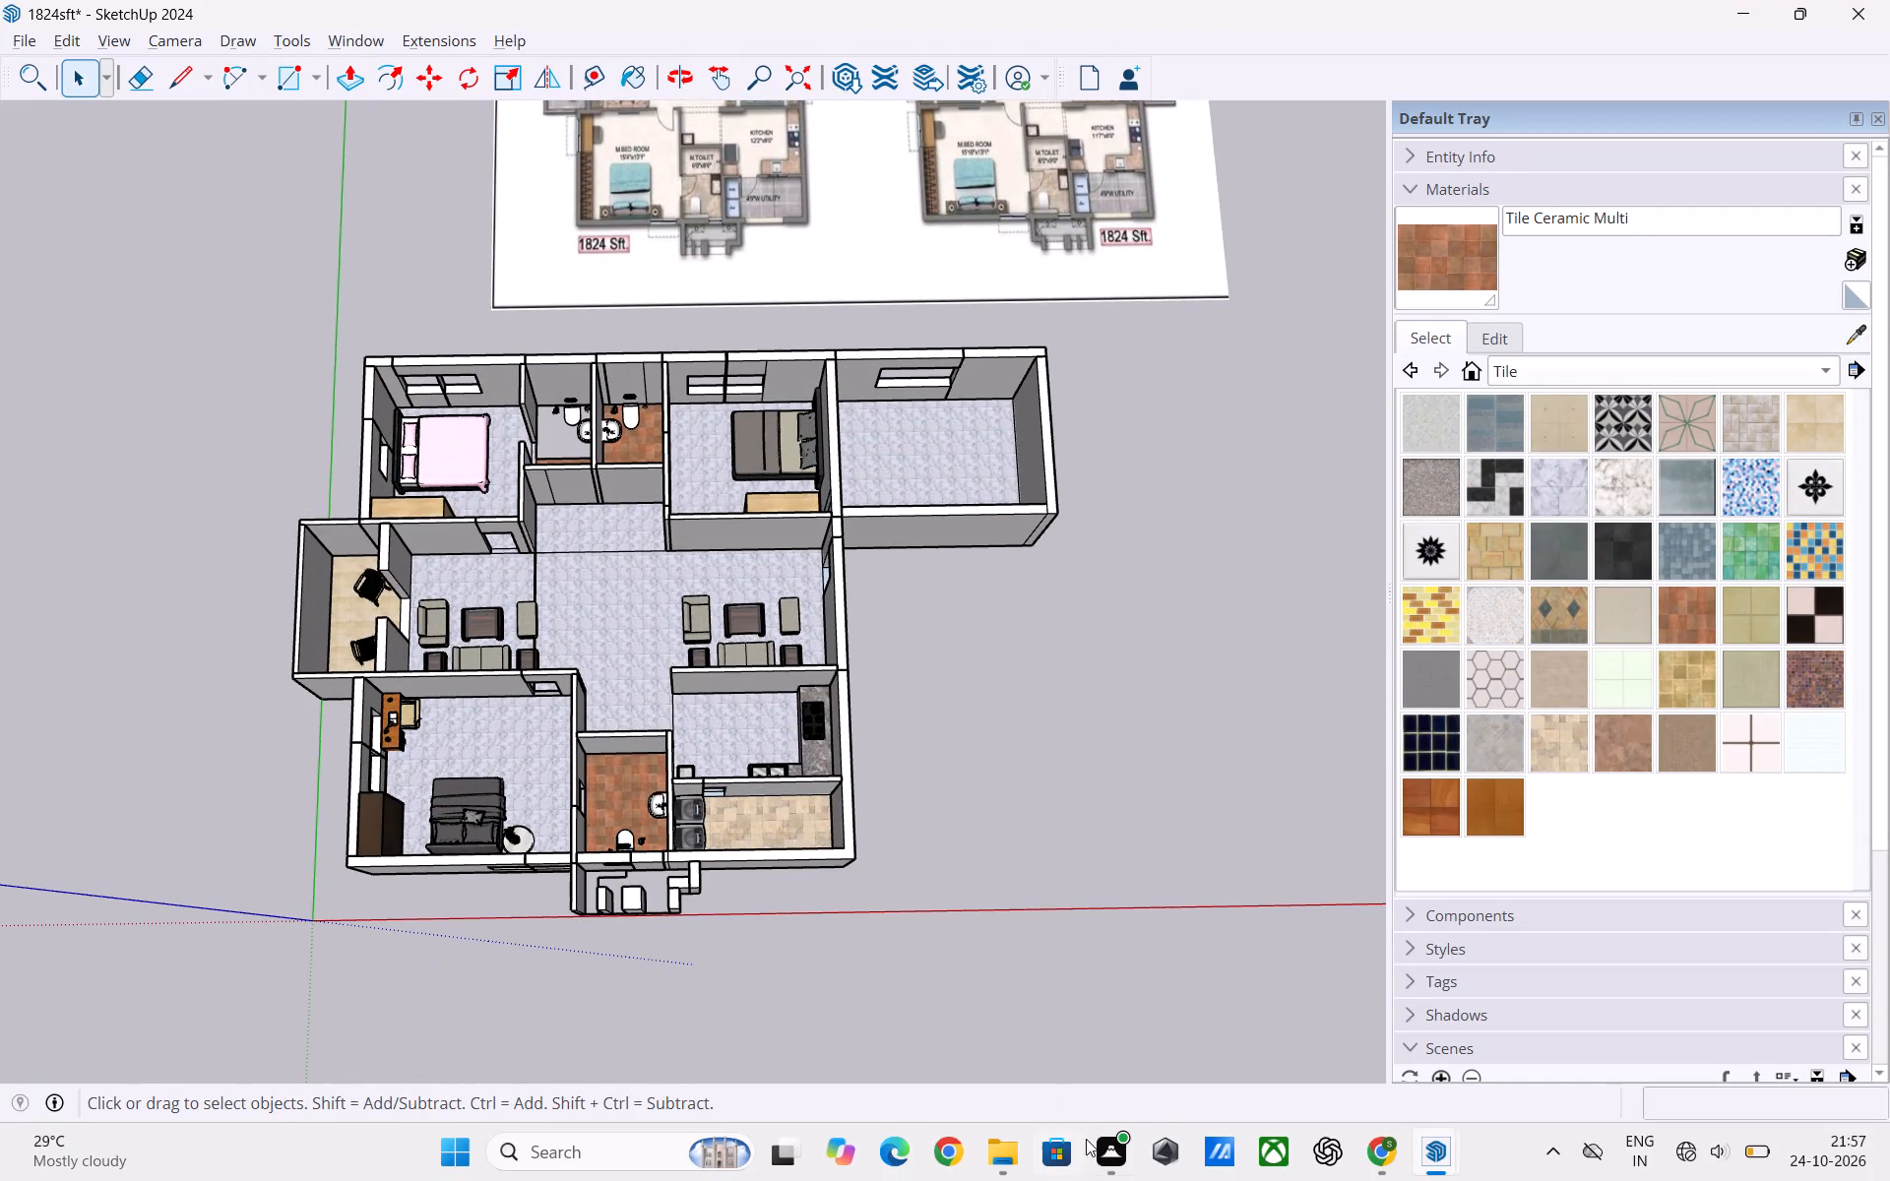
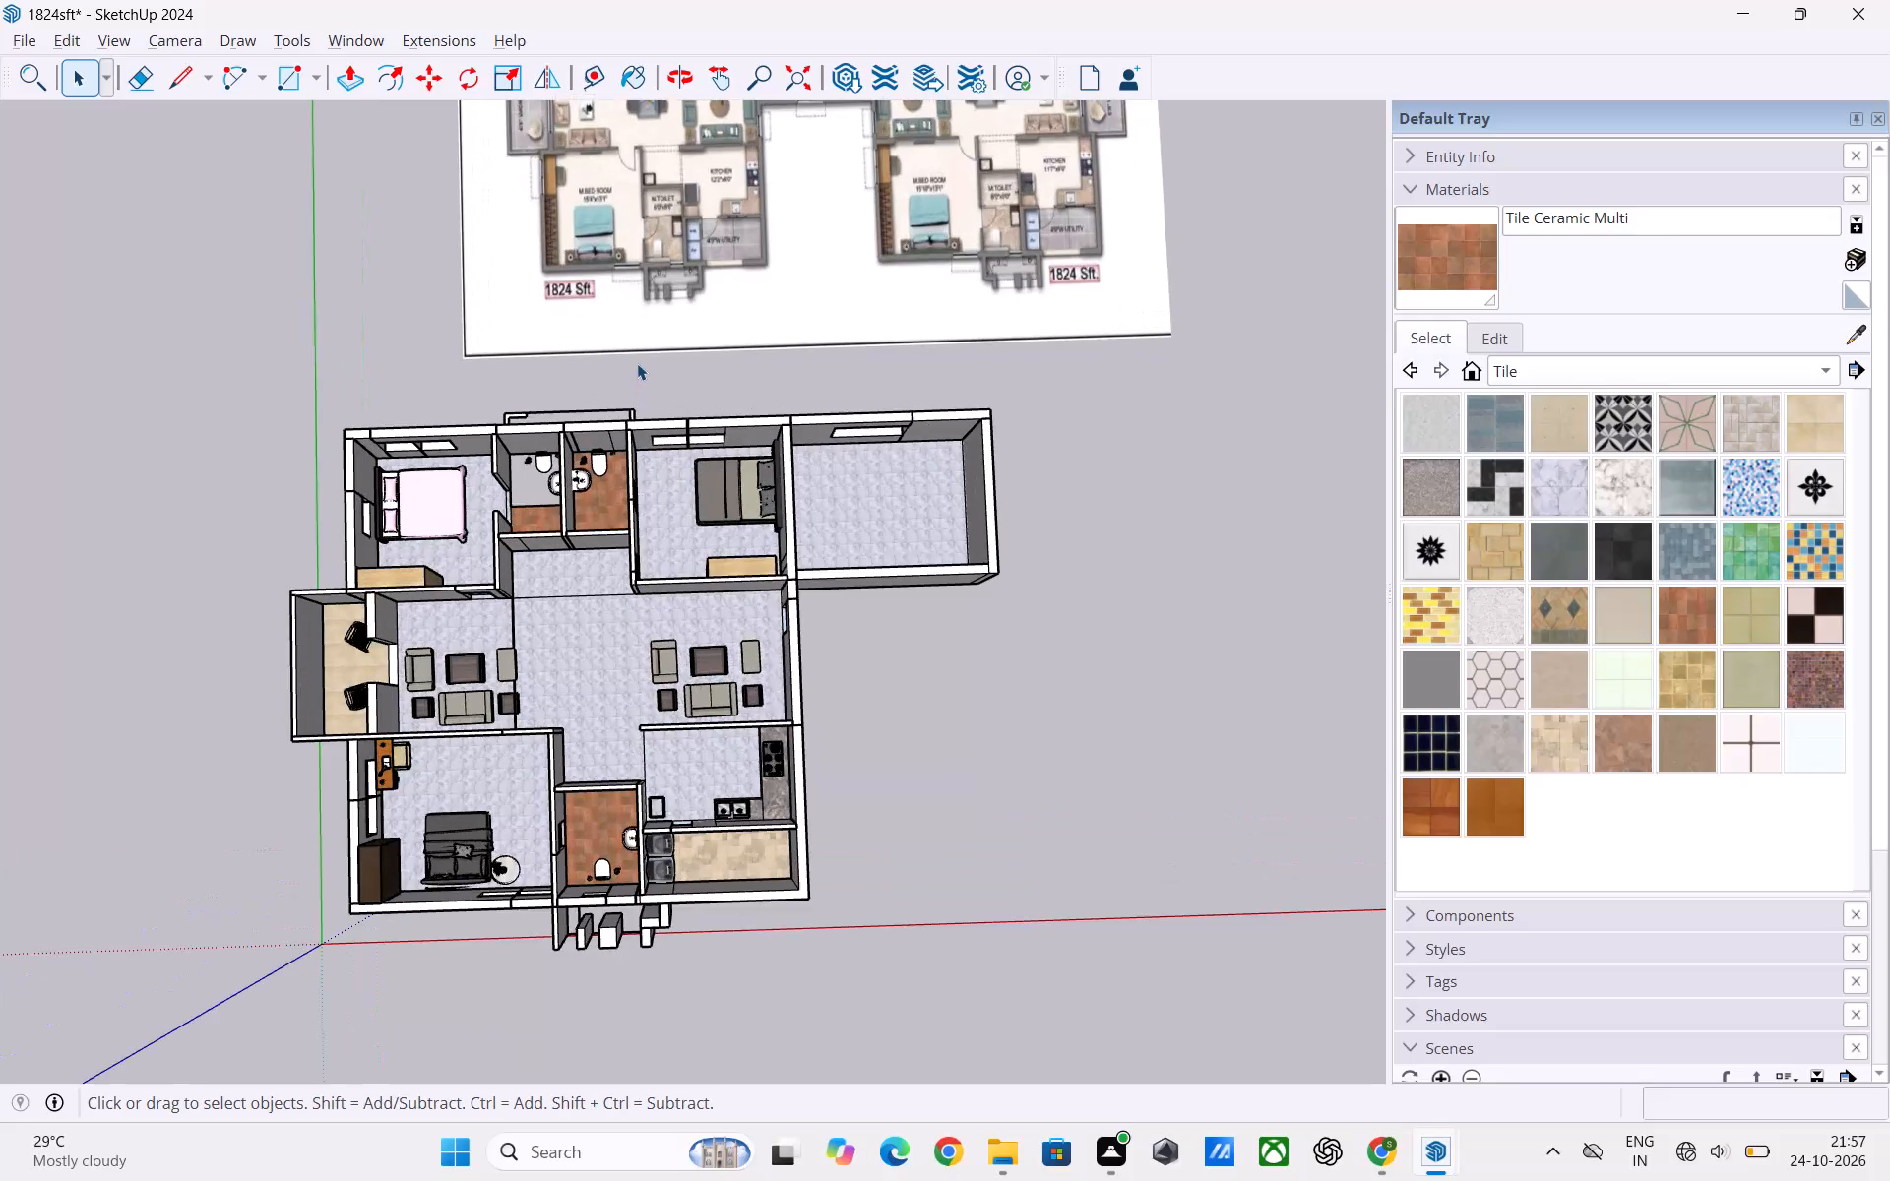
# Push/Pull the L-shaped wall outline outside the grey-floored toilet beside the pink-bed bedroom up to 9'.
pyautogui.scroll(3, 637, 361)
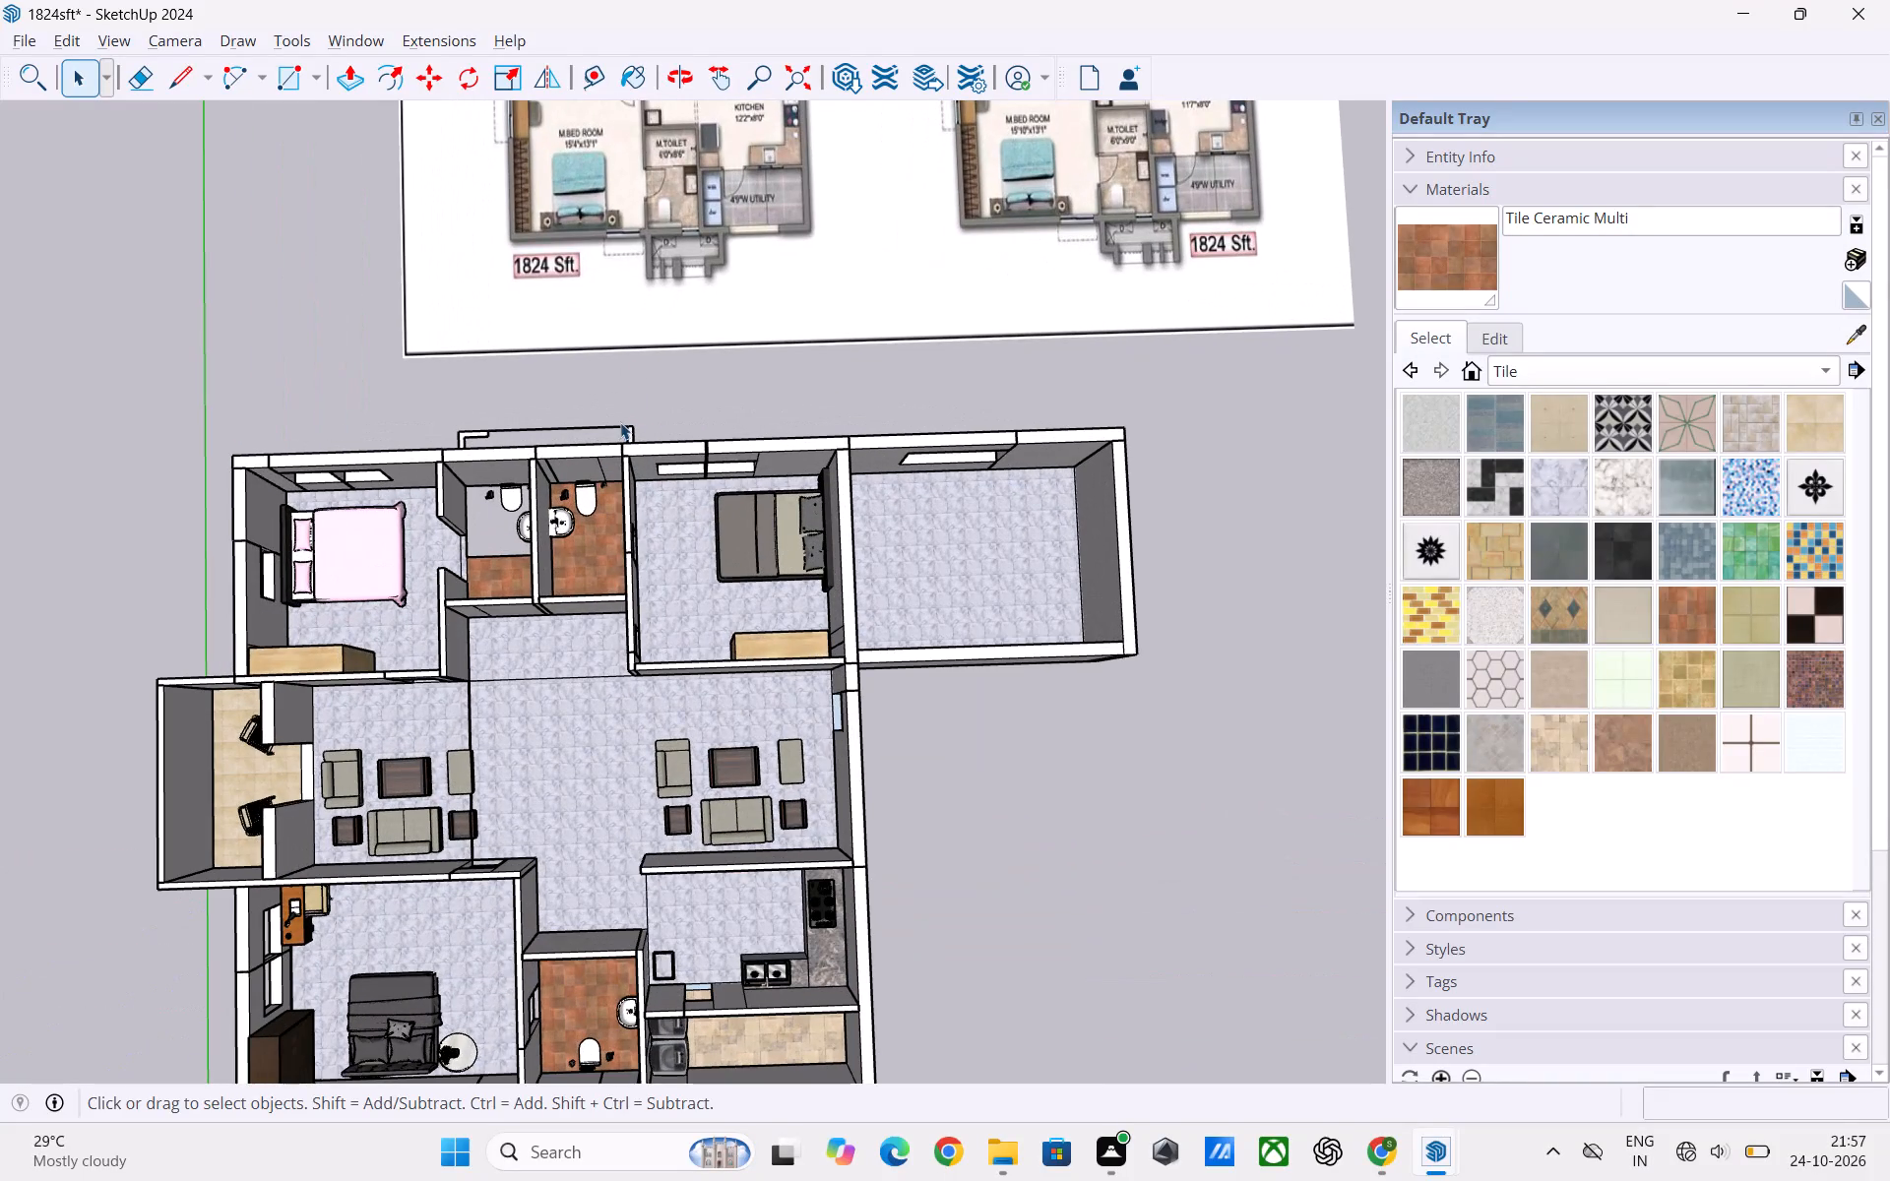
pyautogui.moveTo(620, 422); pyautogui.dragTo(612, 342, button='middle')
pyautogui.scroll(1, 483, 423)
pyautogui.moveTo(484, 406); pyautogui.dragTo(518, 600, button='middle')
pyautogui.scroll(5, 499, 437)
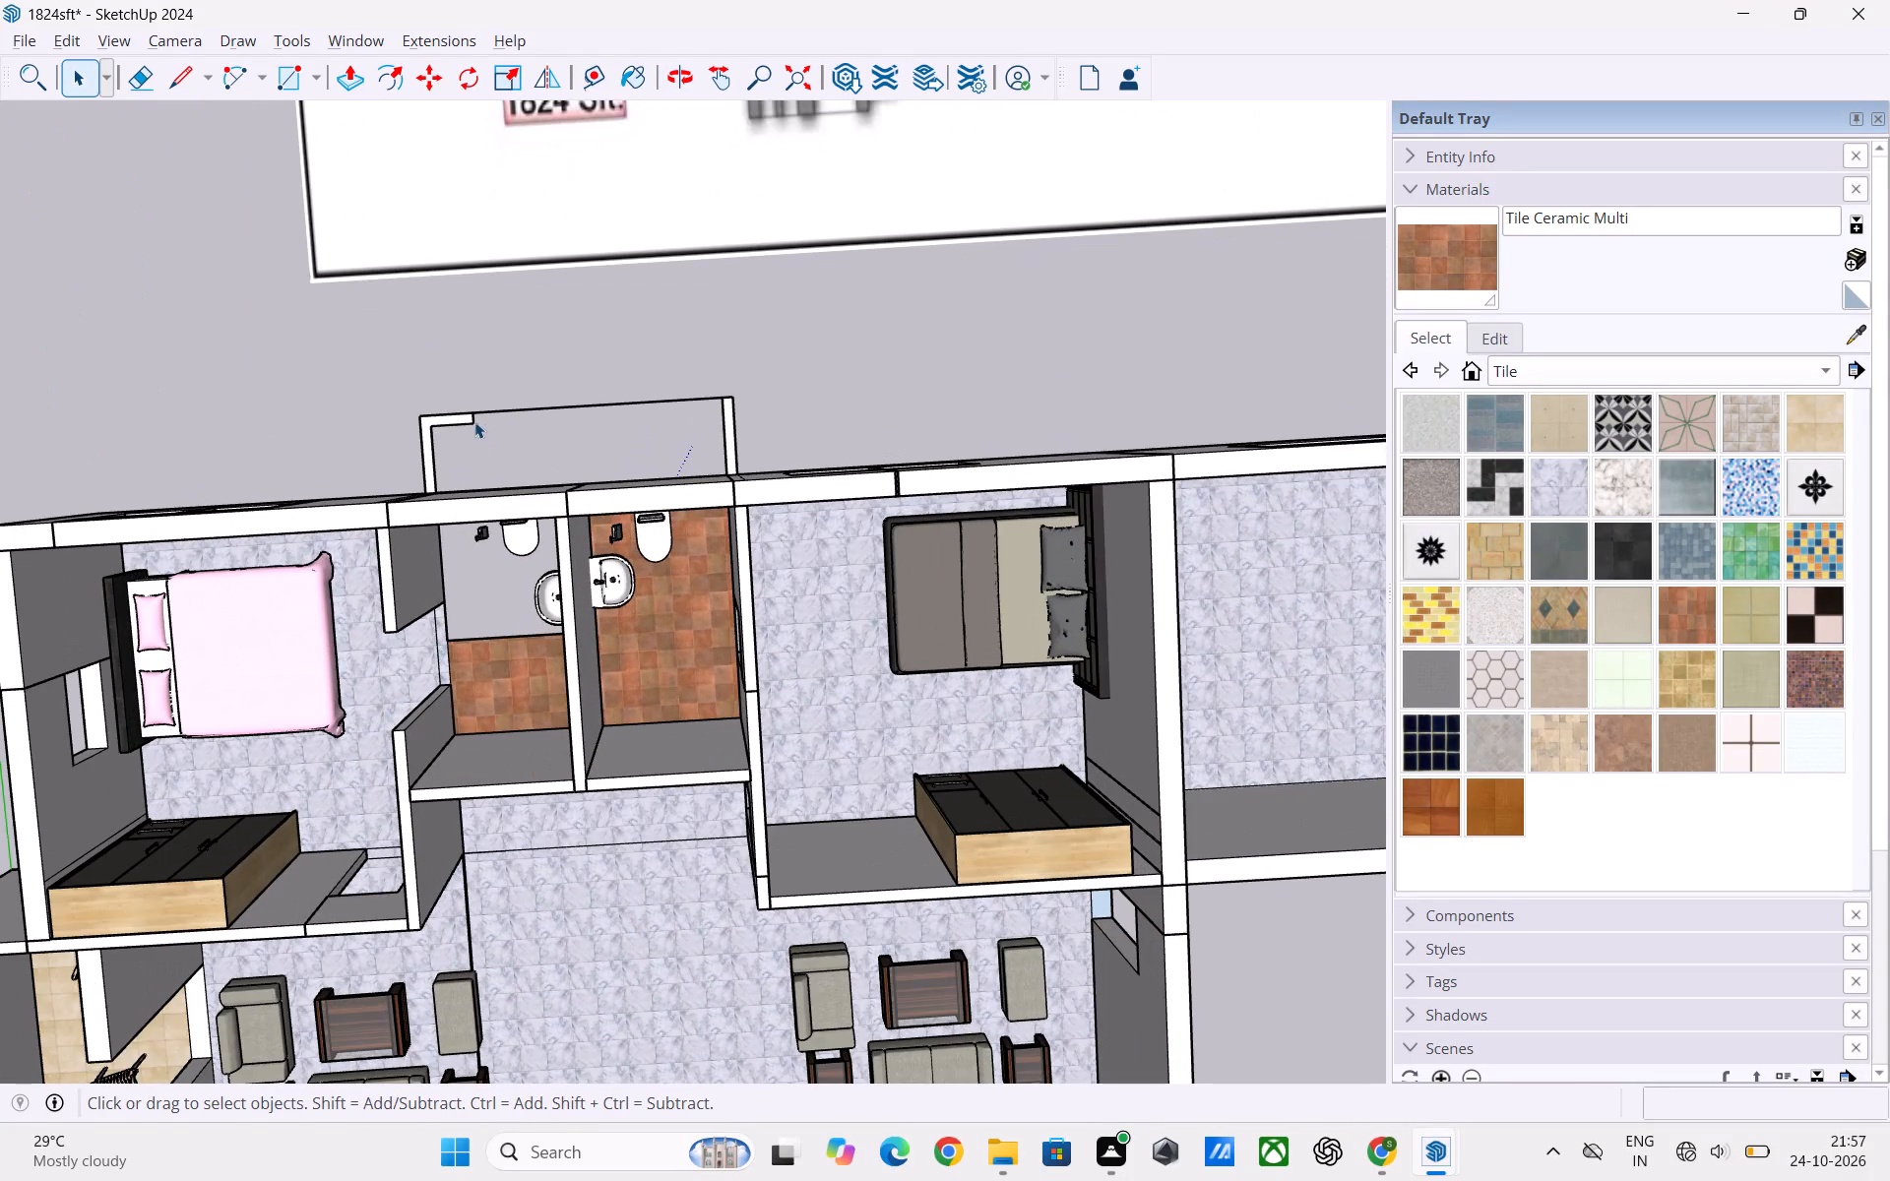
pyautogui.click(447, 416)
pyautogui.doubleClick(447, 419)
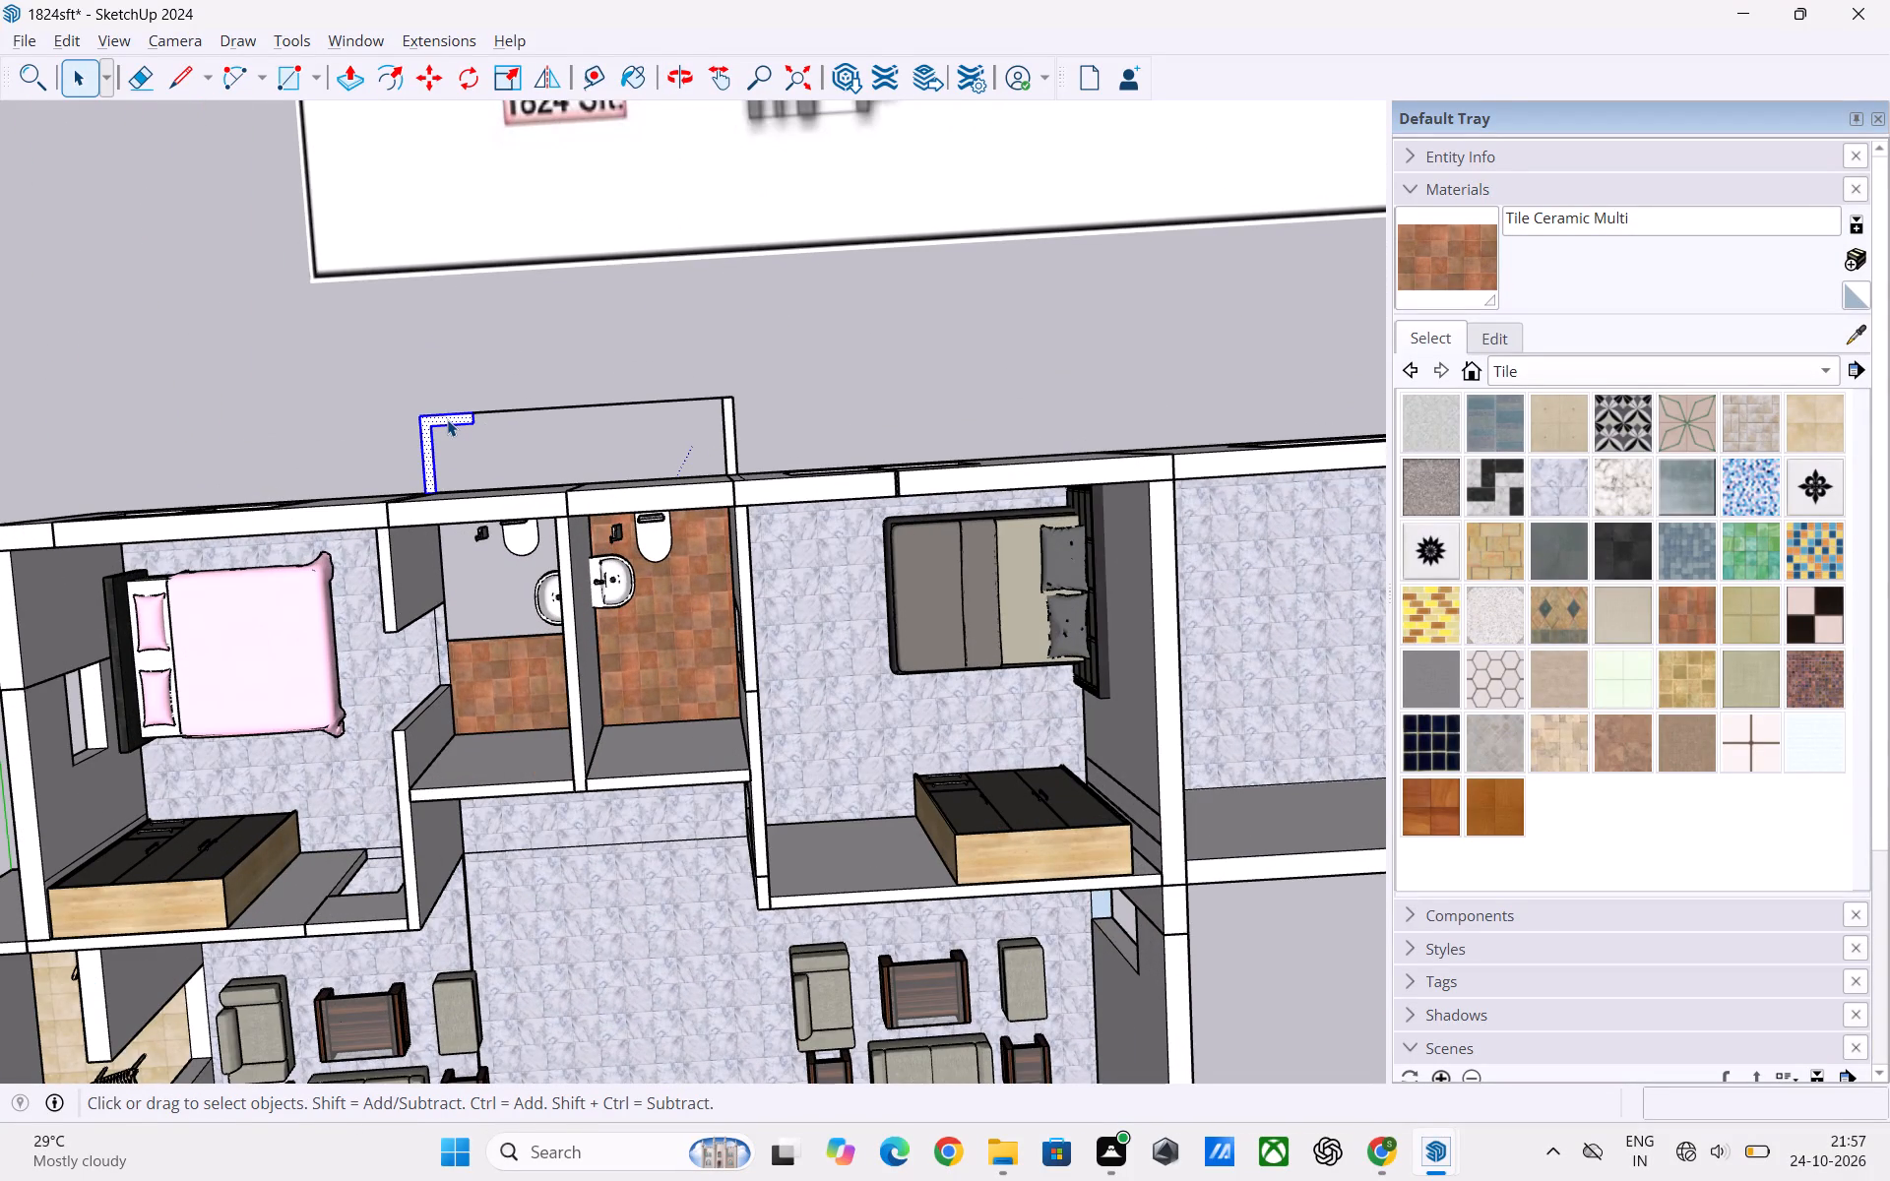
pyautogui.press('p')
pyautogui.click(447, 419)
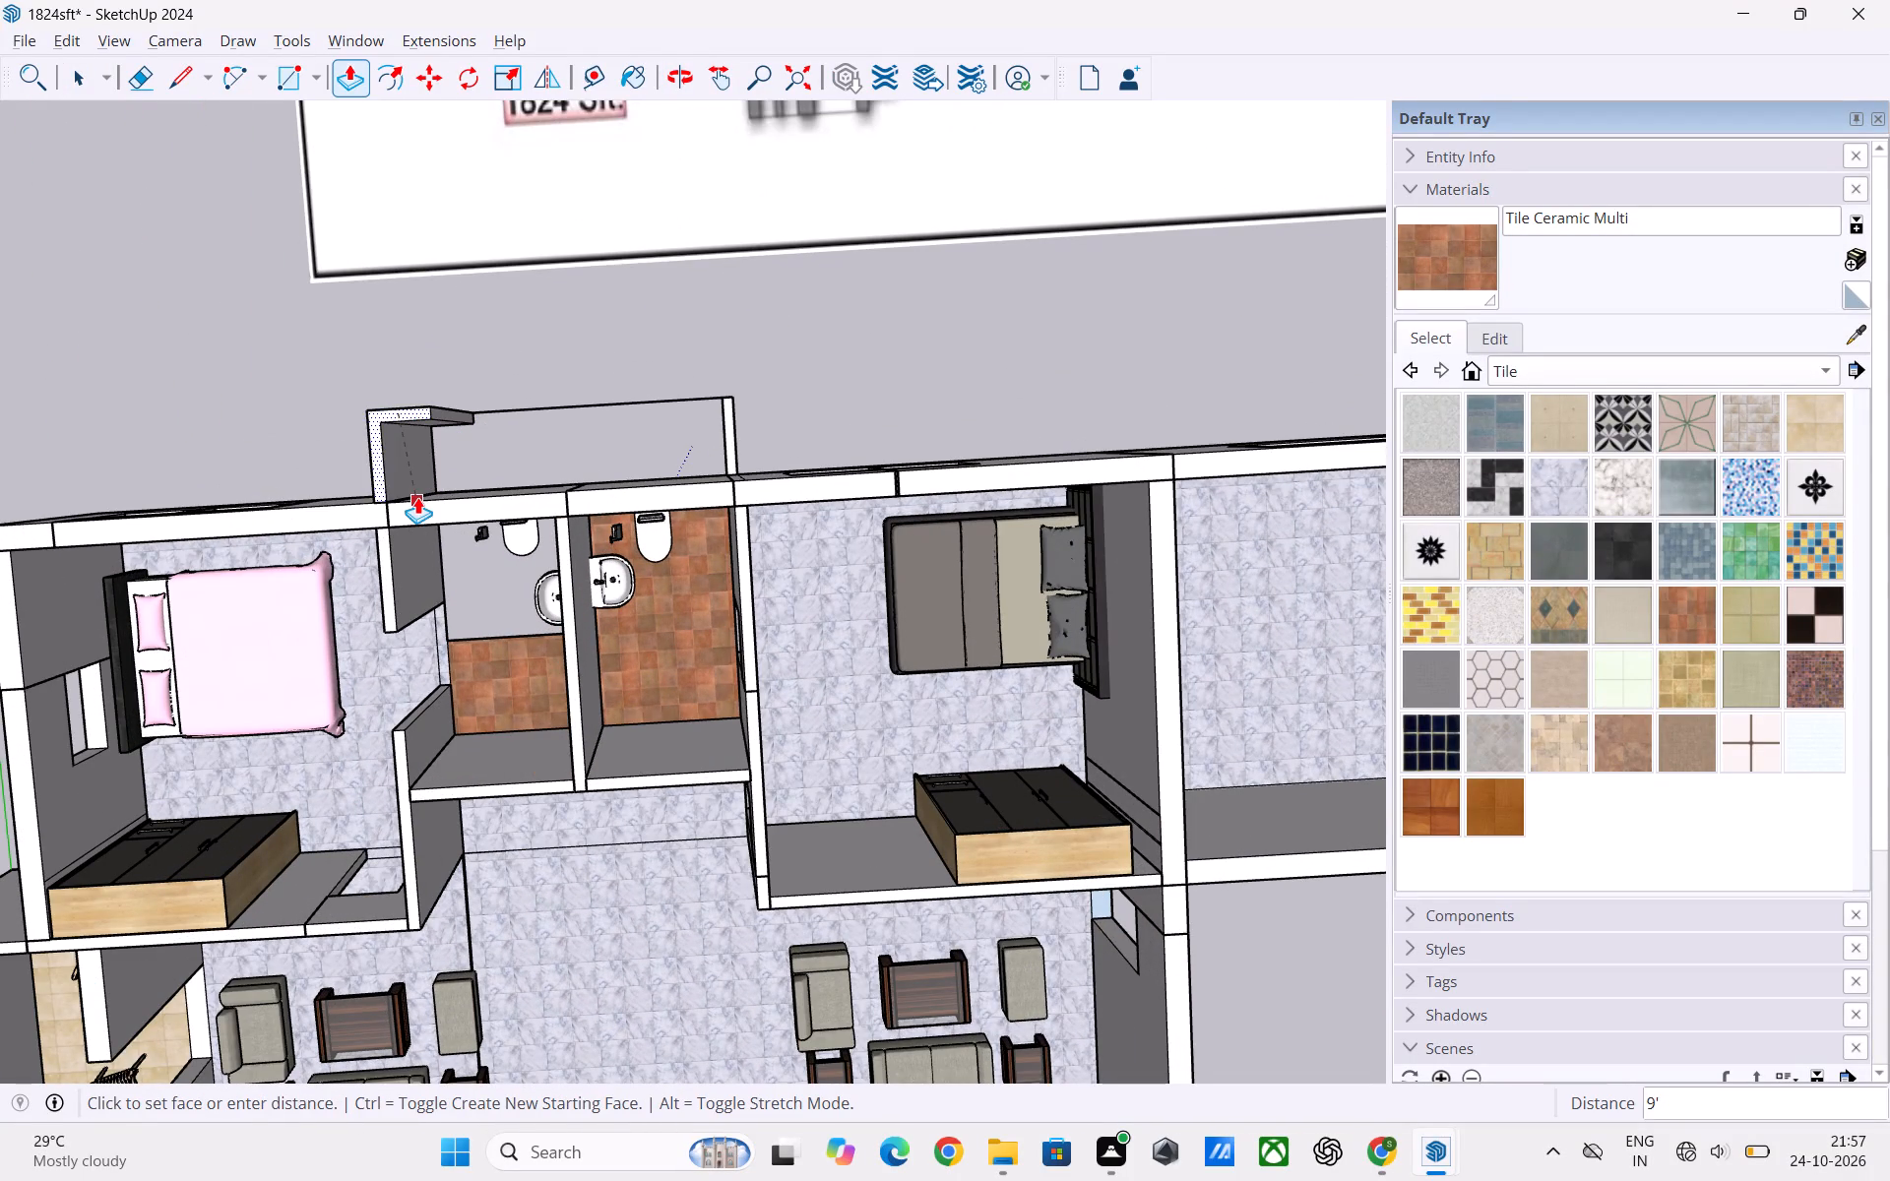
pyautogui.click(417, 497)
pyautogui.press('space')
pyautogui.click(848, 424)
# Push/Pull the narrow wall strip outside the brown-tiled toilet up to the top of the adjoining toilet wall.
pyautogui.scroll(1, 726, 439)
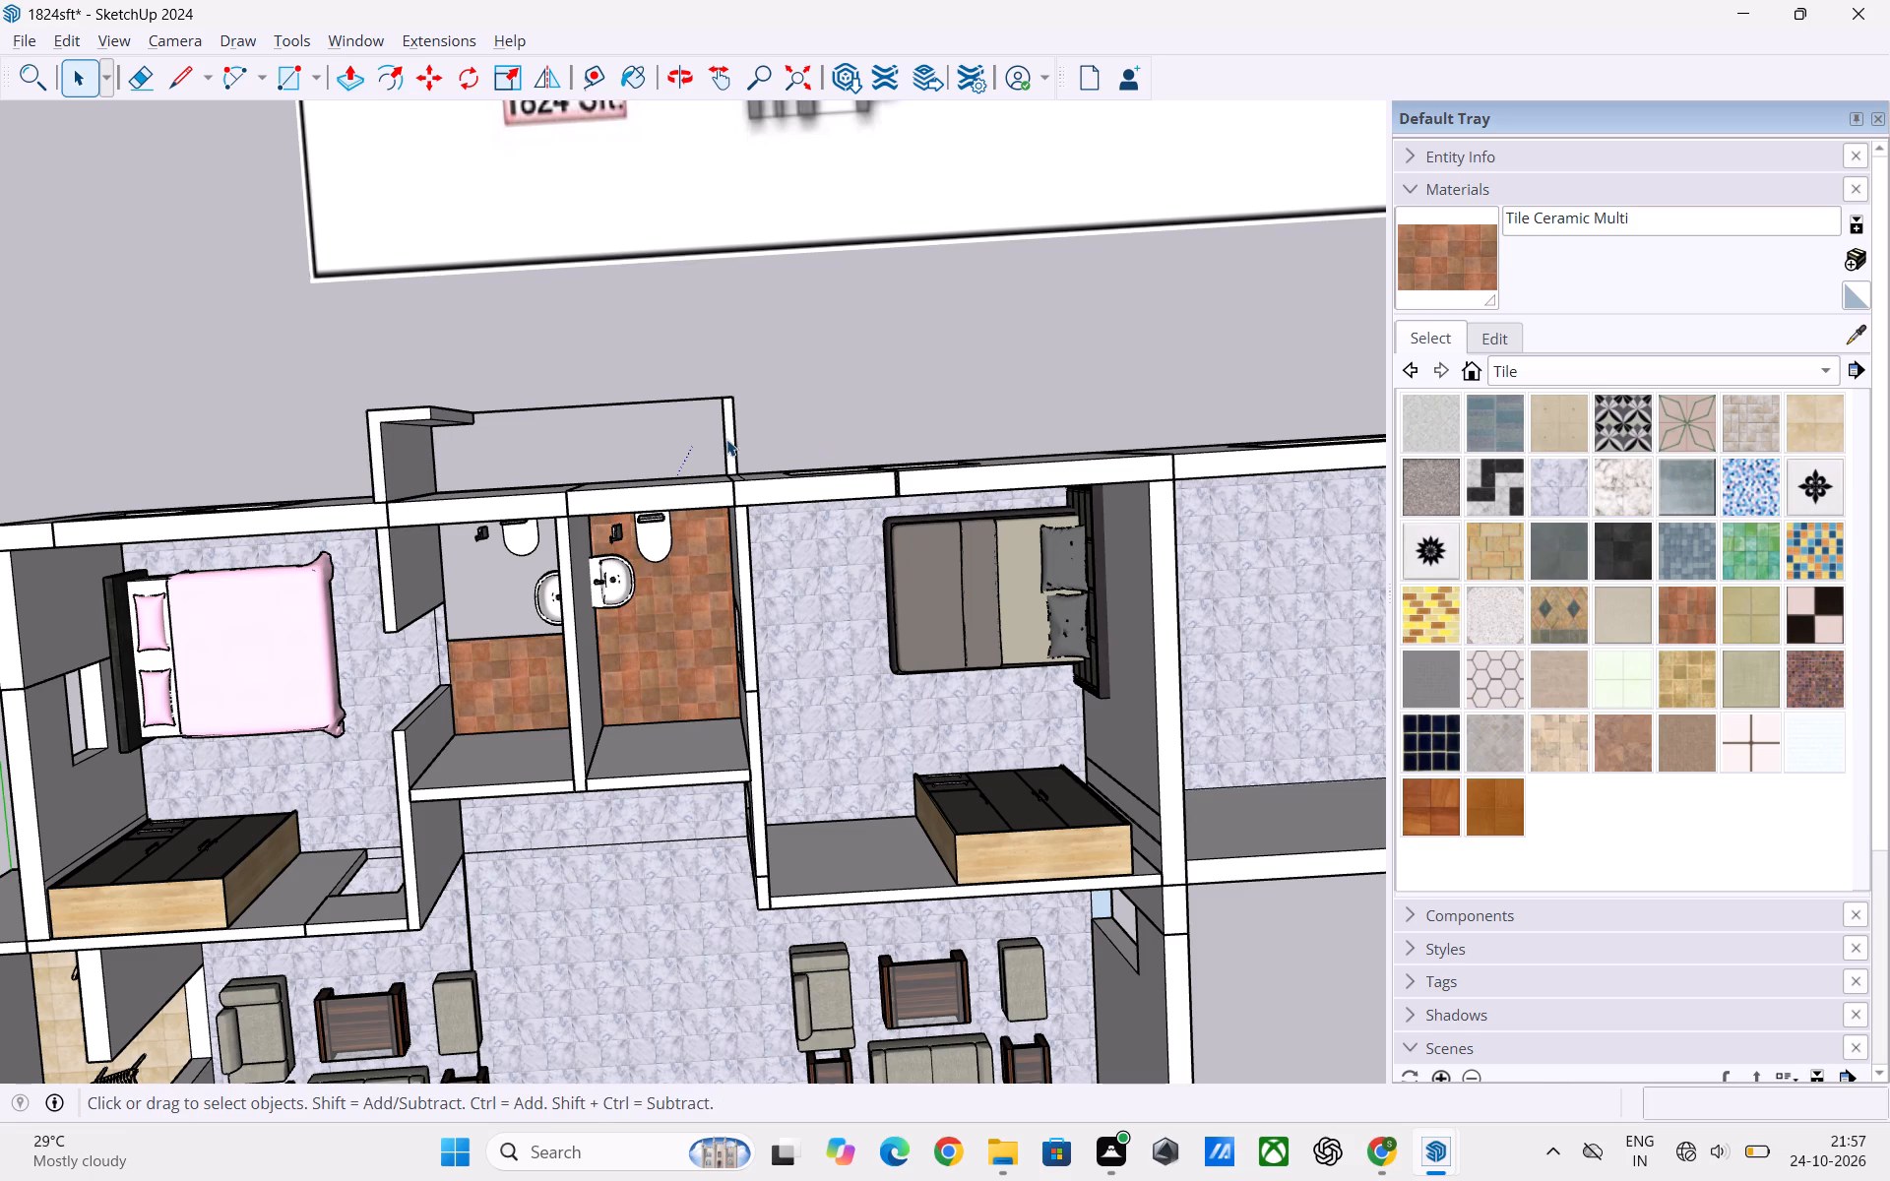
pyautogui.scroll(2, 726, 439)
pyautogui.doubleClick(732, 433)
pyautogui.press('p')
pyautogui.click(731, 433)
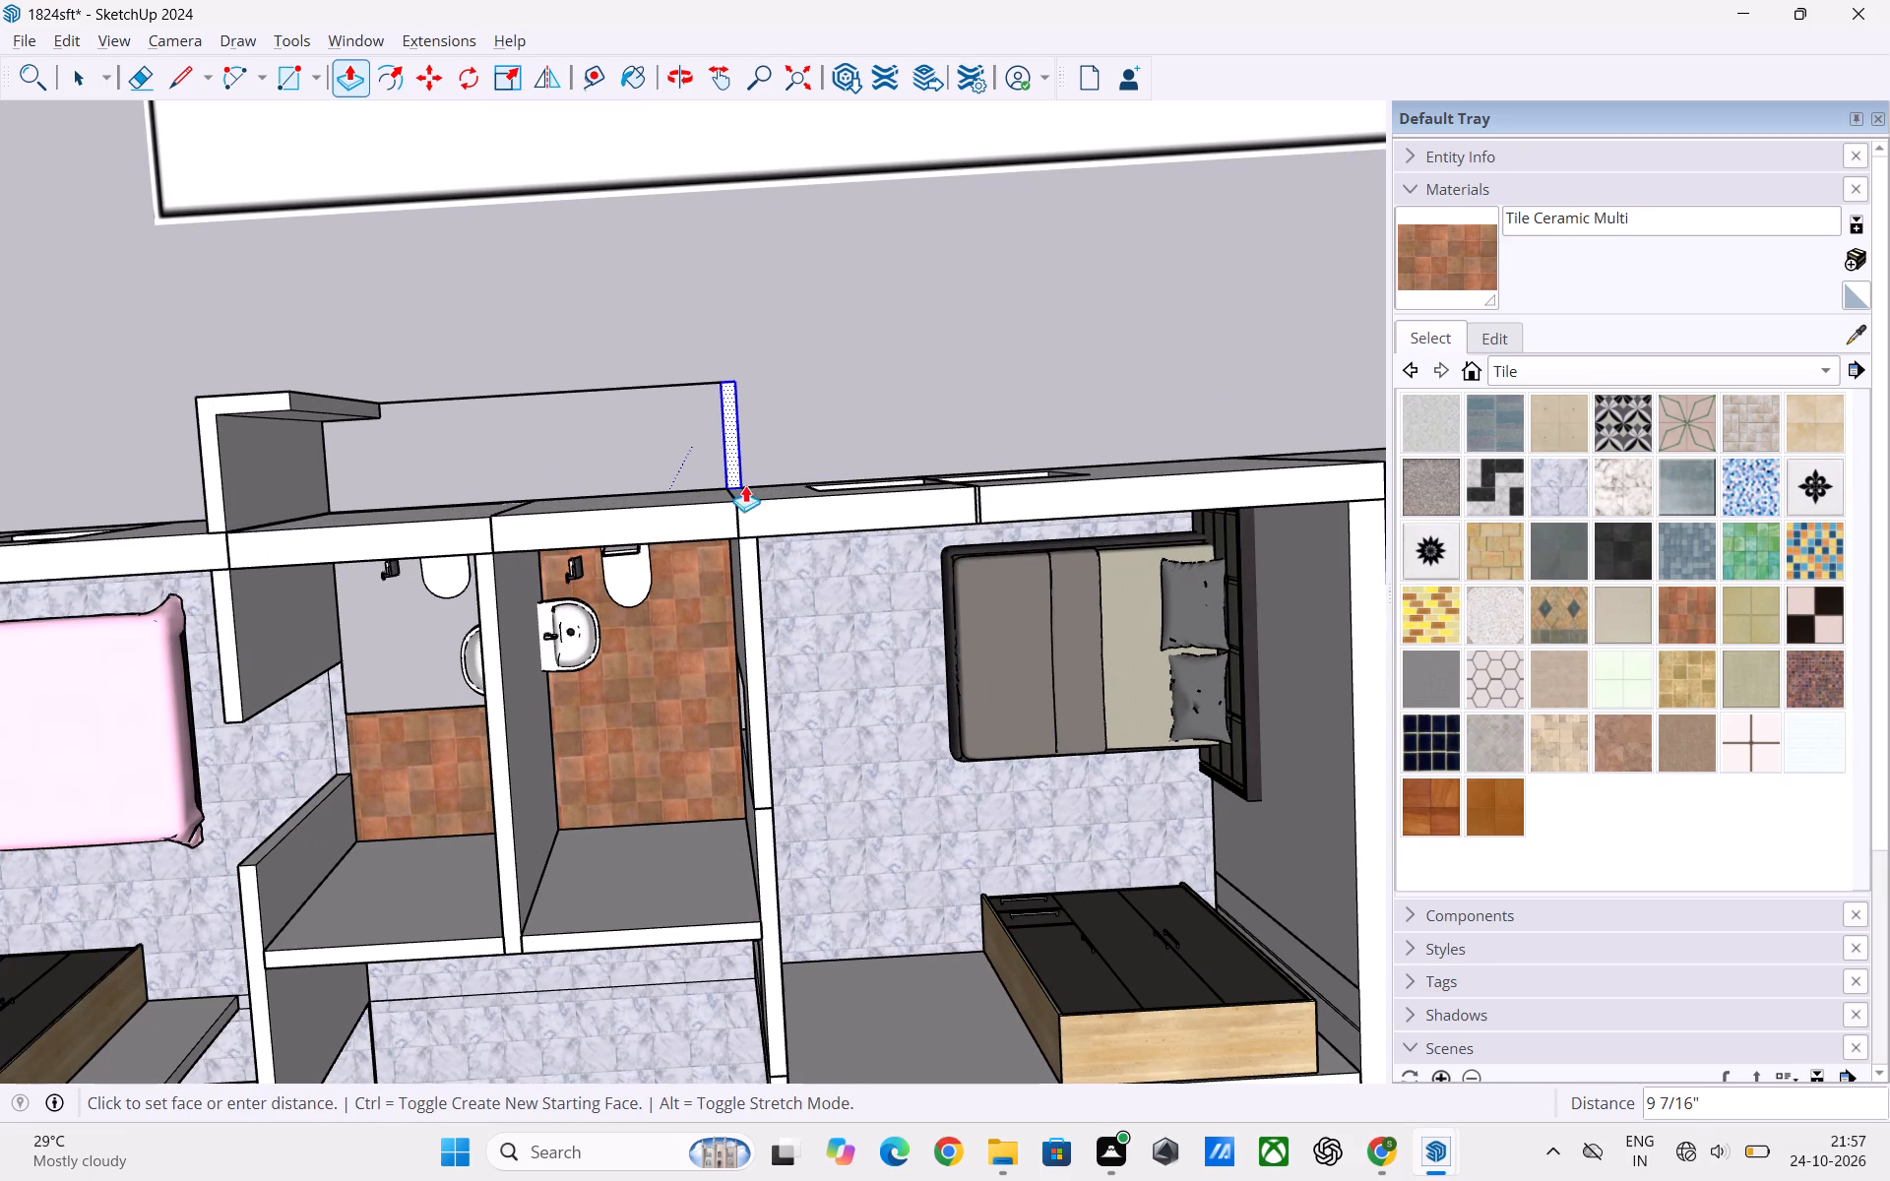
pyautogui.click(667, 507)
pyautogui.press('space')
pyautogui.click(868, 414)
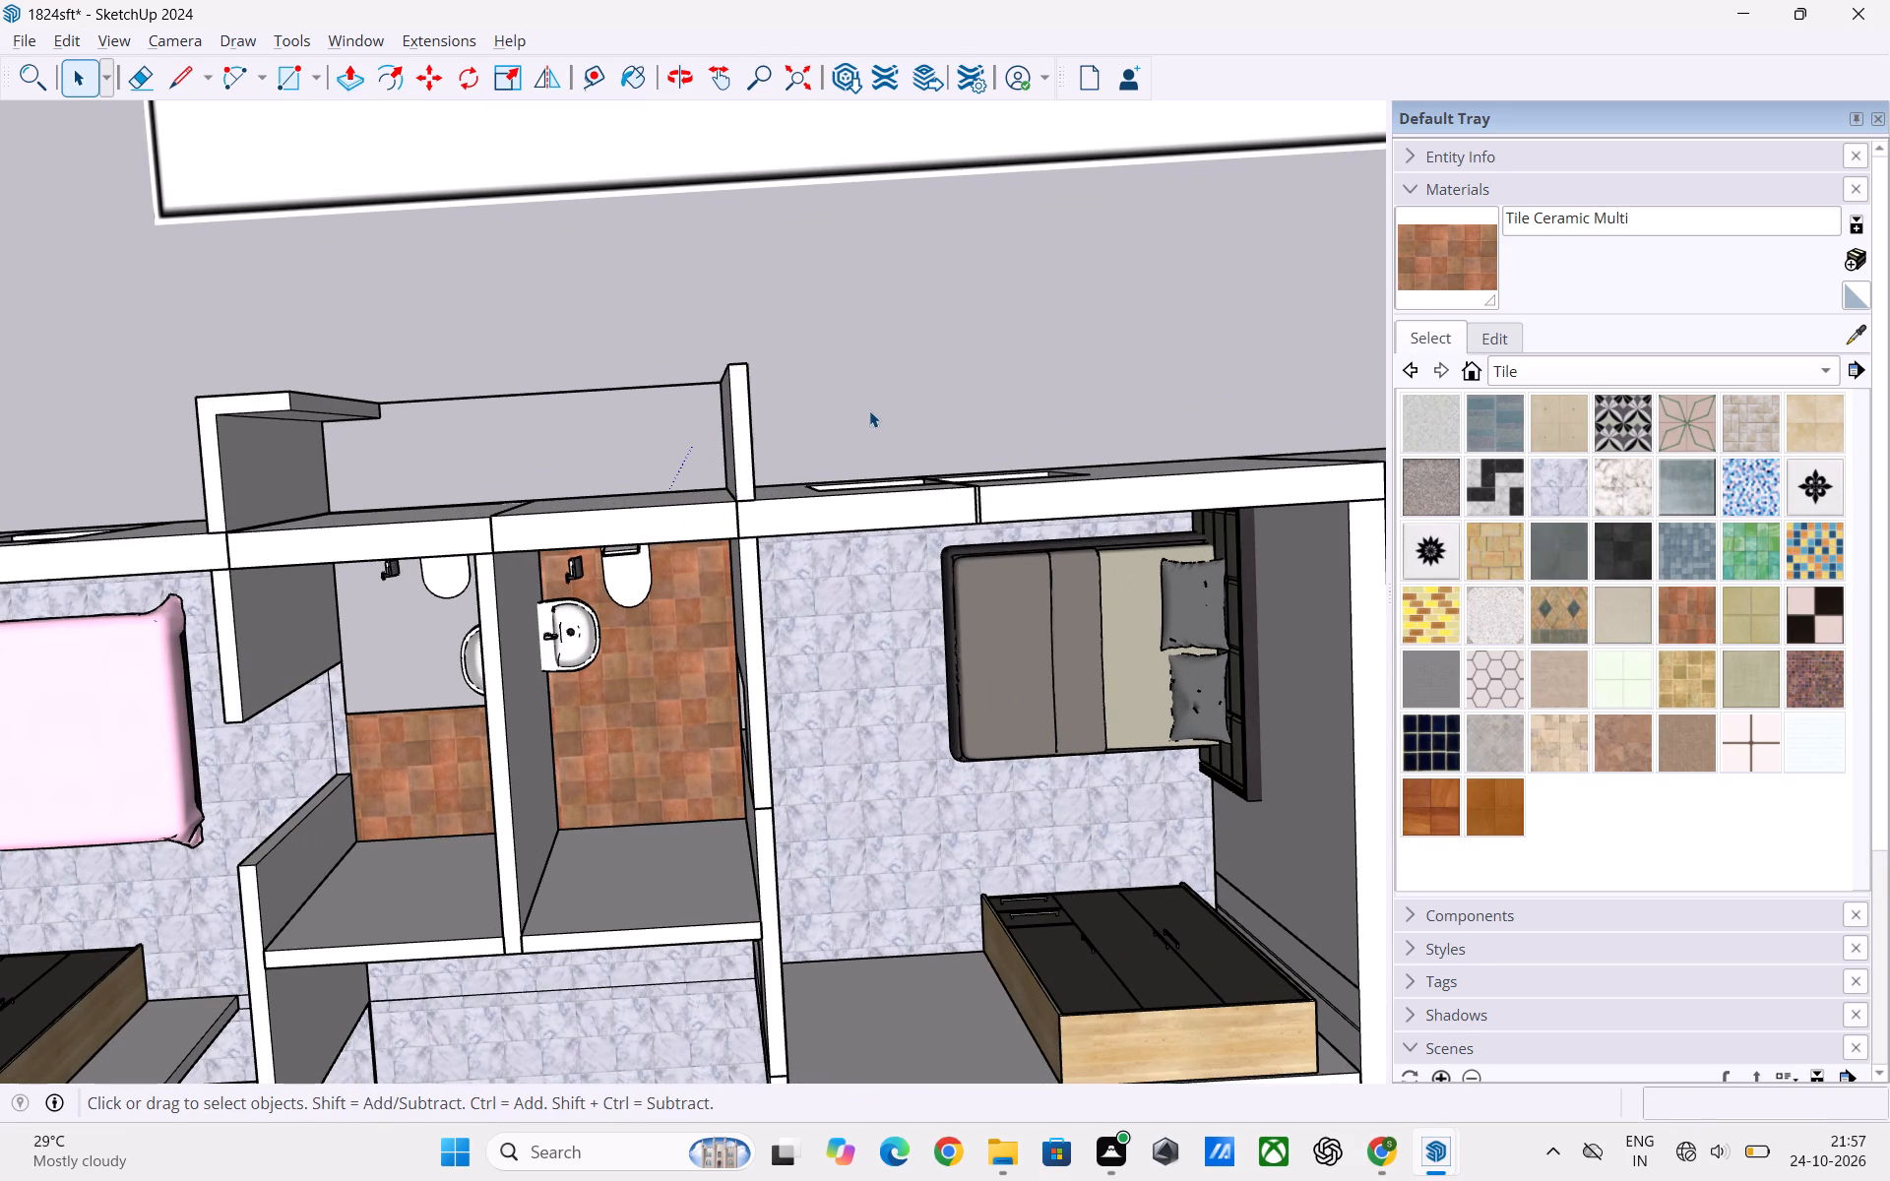
# Examine the whole apartment model from several angles, including the raised walls and columns outside the toilets and utility.
pyautogui.scroll(-15, 869, 395)
pyautogui.scroll(-1, 659, 352)
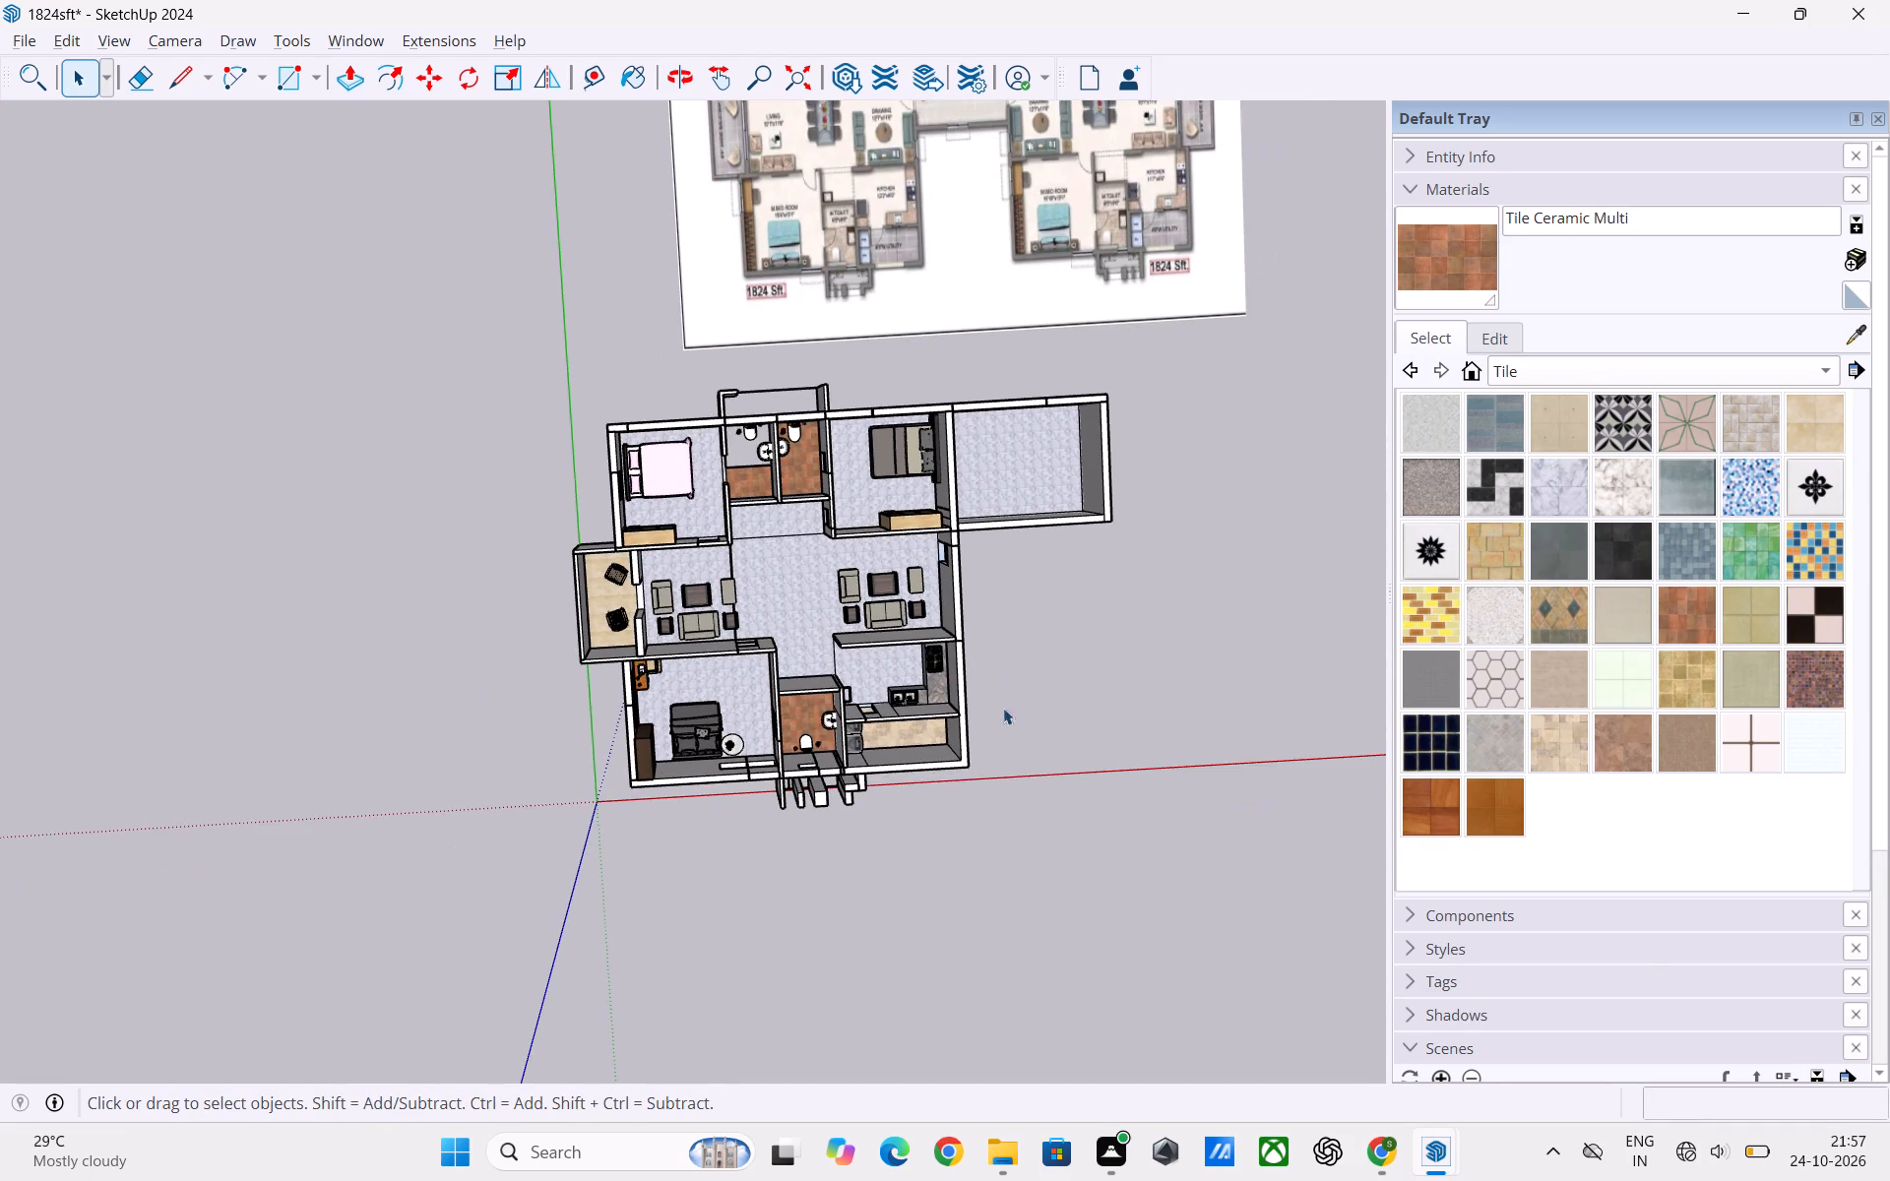
pyautogui.scroll(5, 950, 679)
pyautogui.moveTo(984, 650); pyautogui.dragTo(914, 478, button='middle')
pyautogui.scroll(3, 964, 510)
pyautogui.moveTo(979, 522); pyautogui.dragTo(953, 540, button='middle')
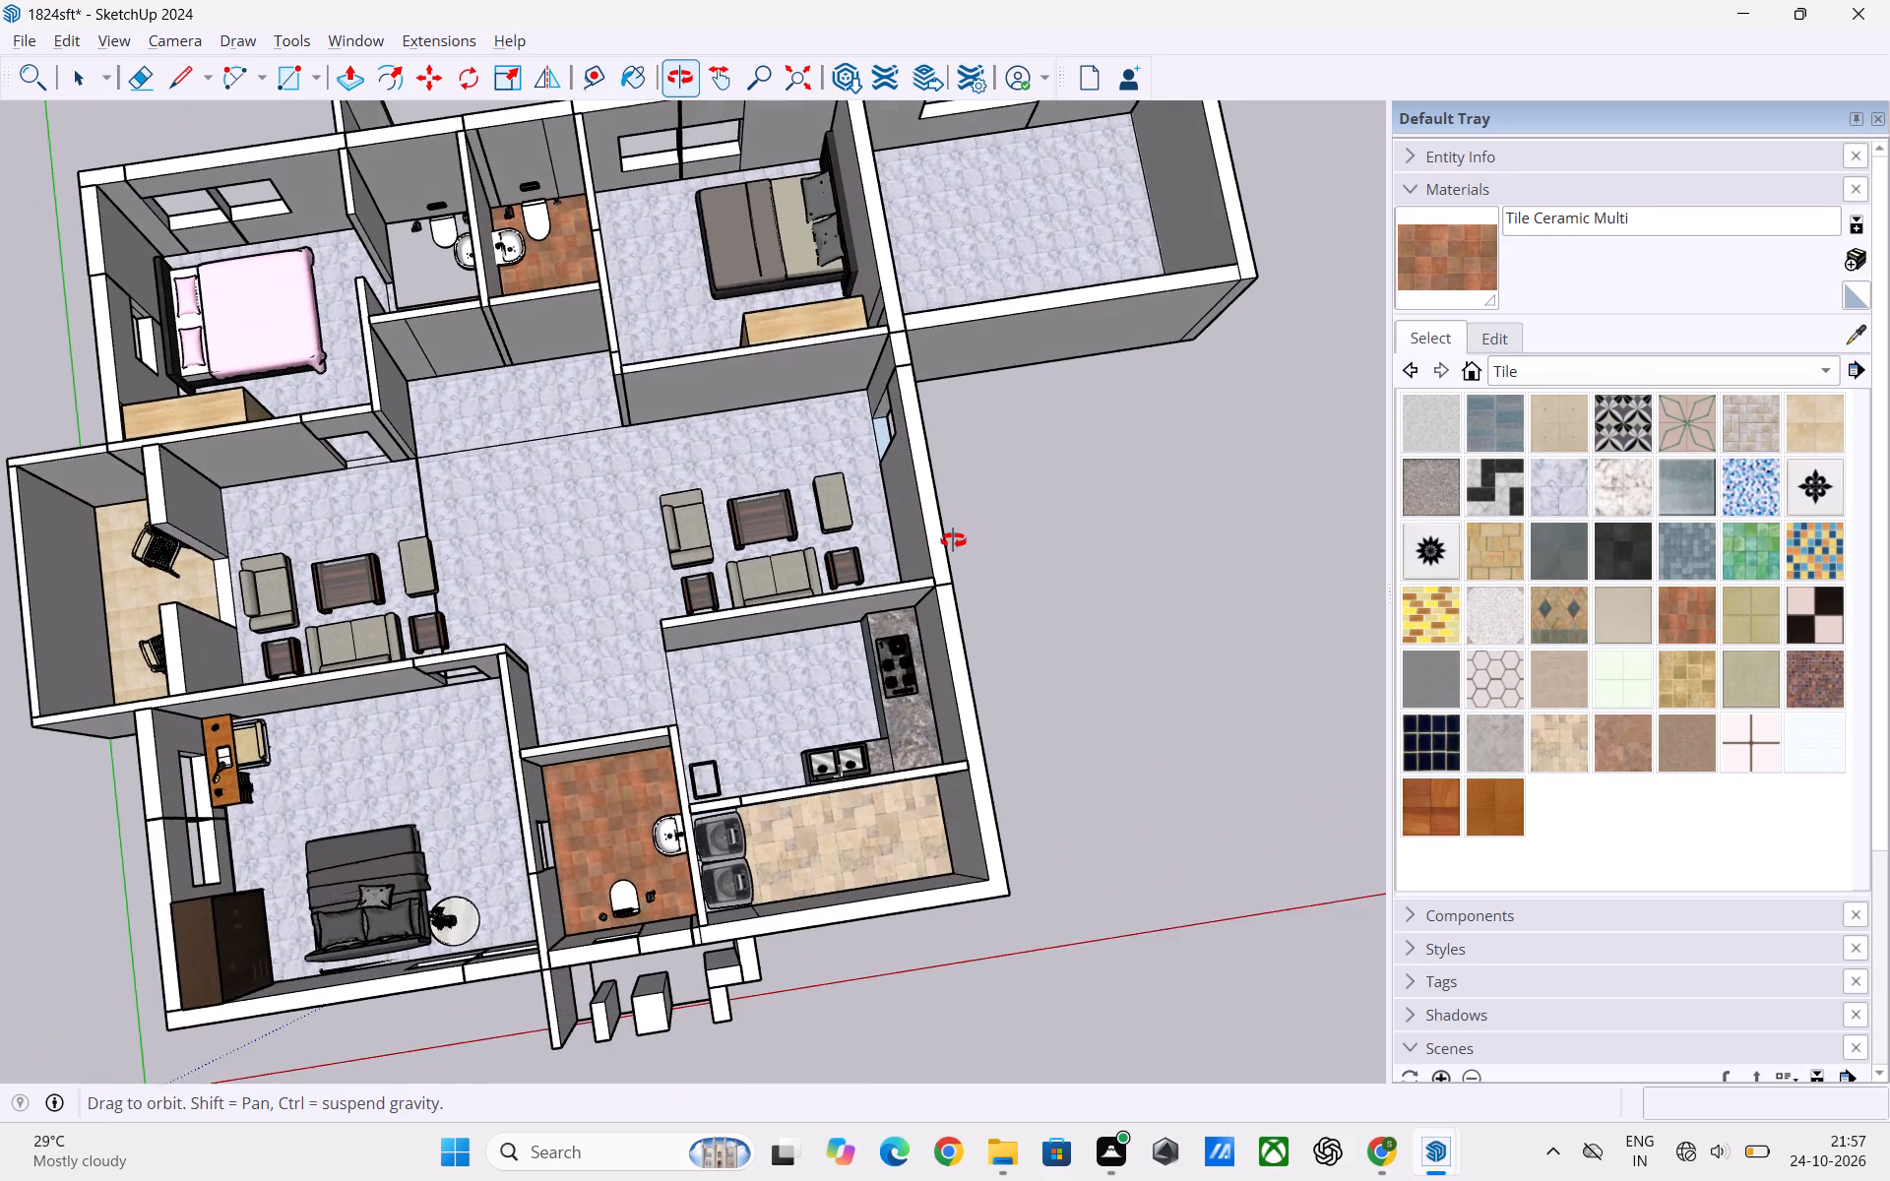
pyautogui.moveTo(953, 540); pyautogui.dragTo(945, 541, button='middle')
pyautogui.scroll(-3, 1216, 545)
pyautogui.moveTo(1223, 565); pyautogui.dragTo(1218, 596, button='middle')
pyautogui.scroll(-2, 1220, 590)
pyautogui.moveTo(1253, 673); pyautogui.dragTo(1228, 704, button='middle')
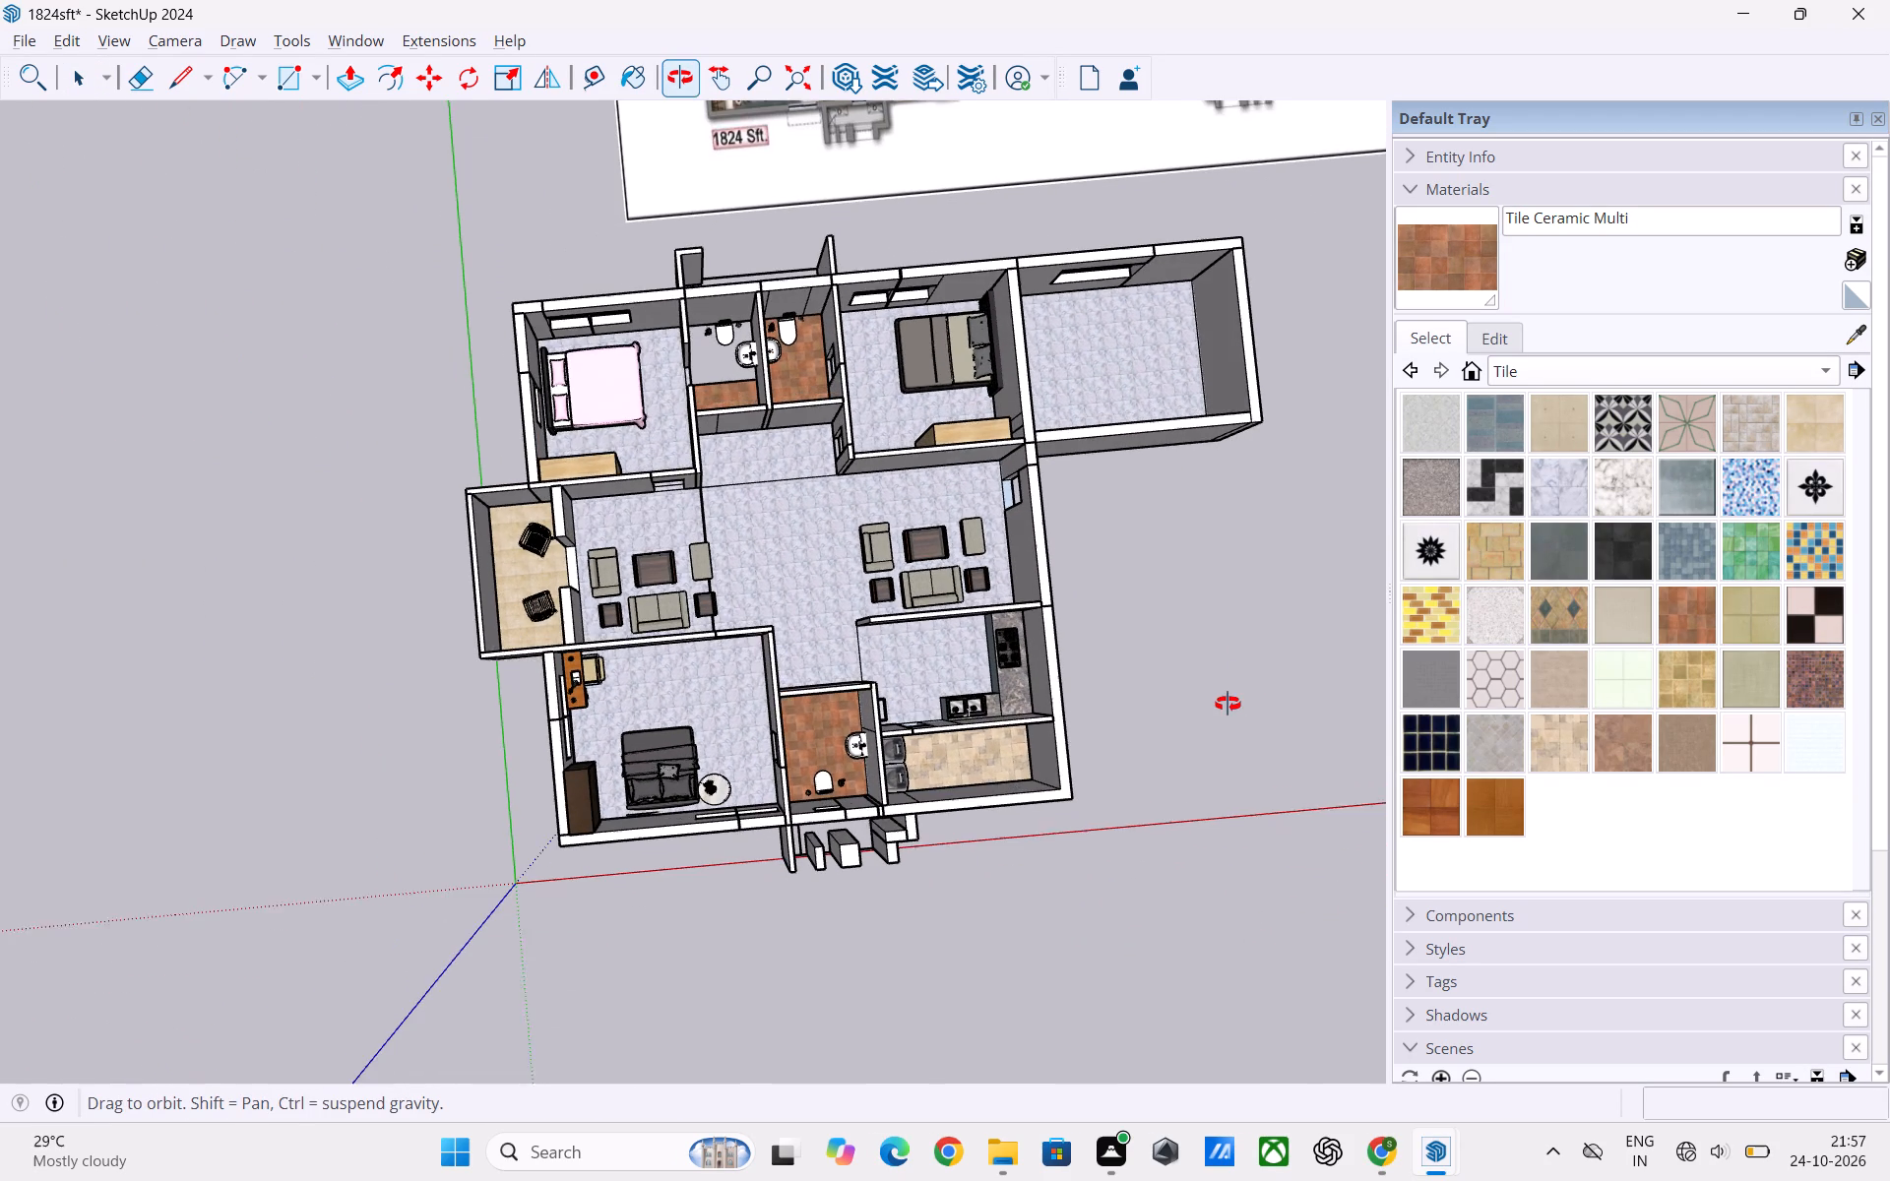
pyautogui.moveTo(1228, 704); pyautogui.dragTo(1225, 712, button='middle')
# Frame the full apartment from above and capture a rectangular screenshot of the model with Snipping Tool.
pyautogui.scroll(-2, 381, 619)
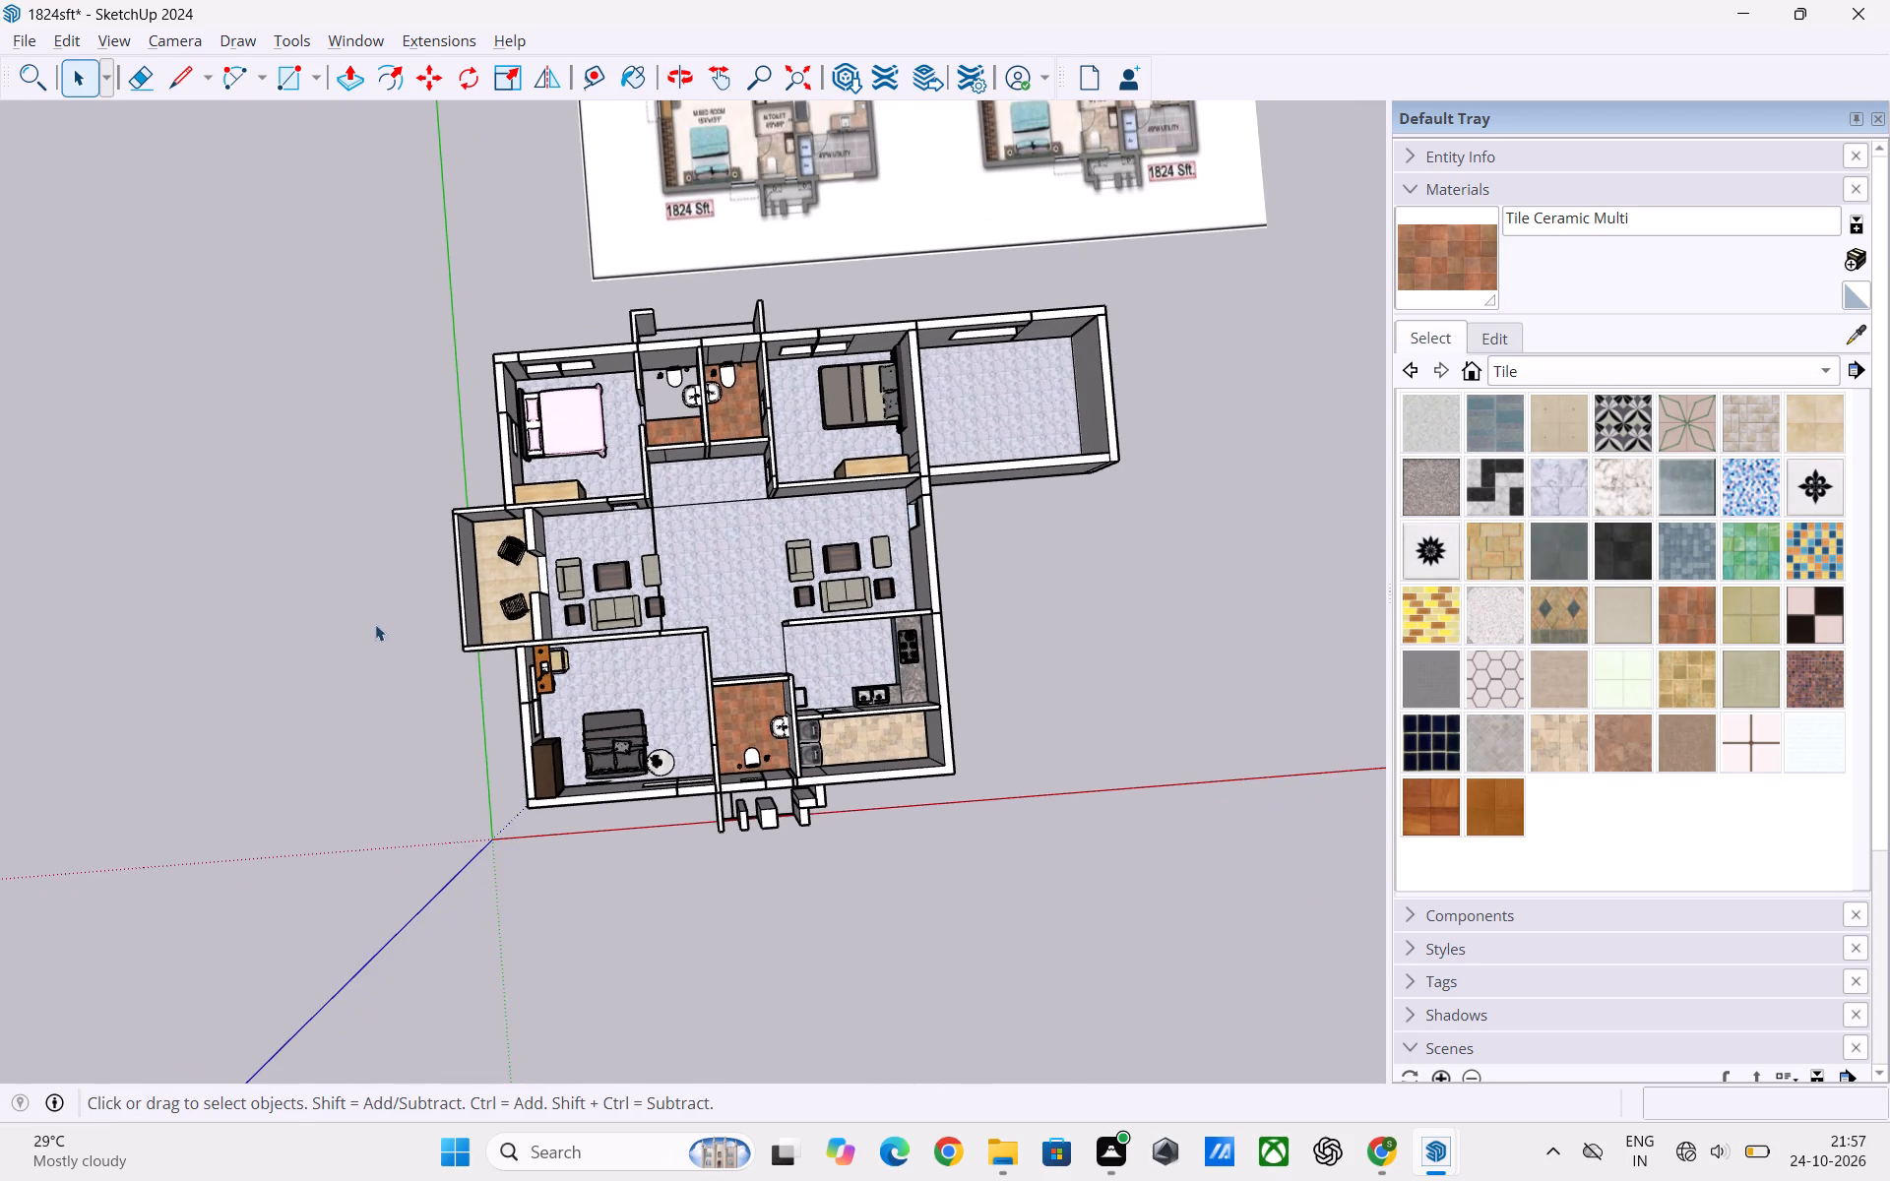
pyautogui.moveTo(422, 688); pyautogui.dragTo(384, 680, button='middle')
pyautogui.scroll(3, 846, 307)
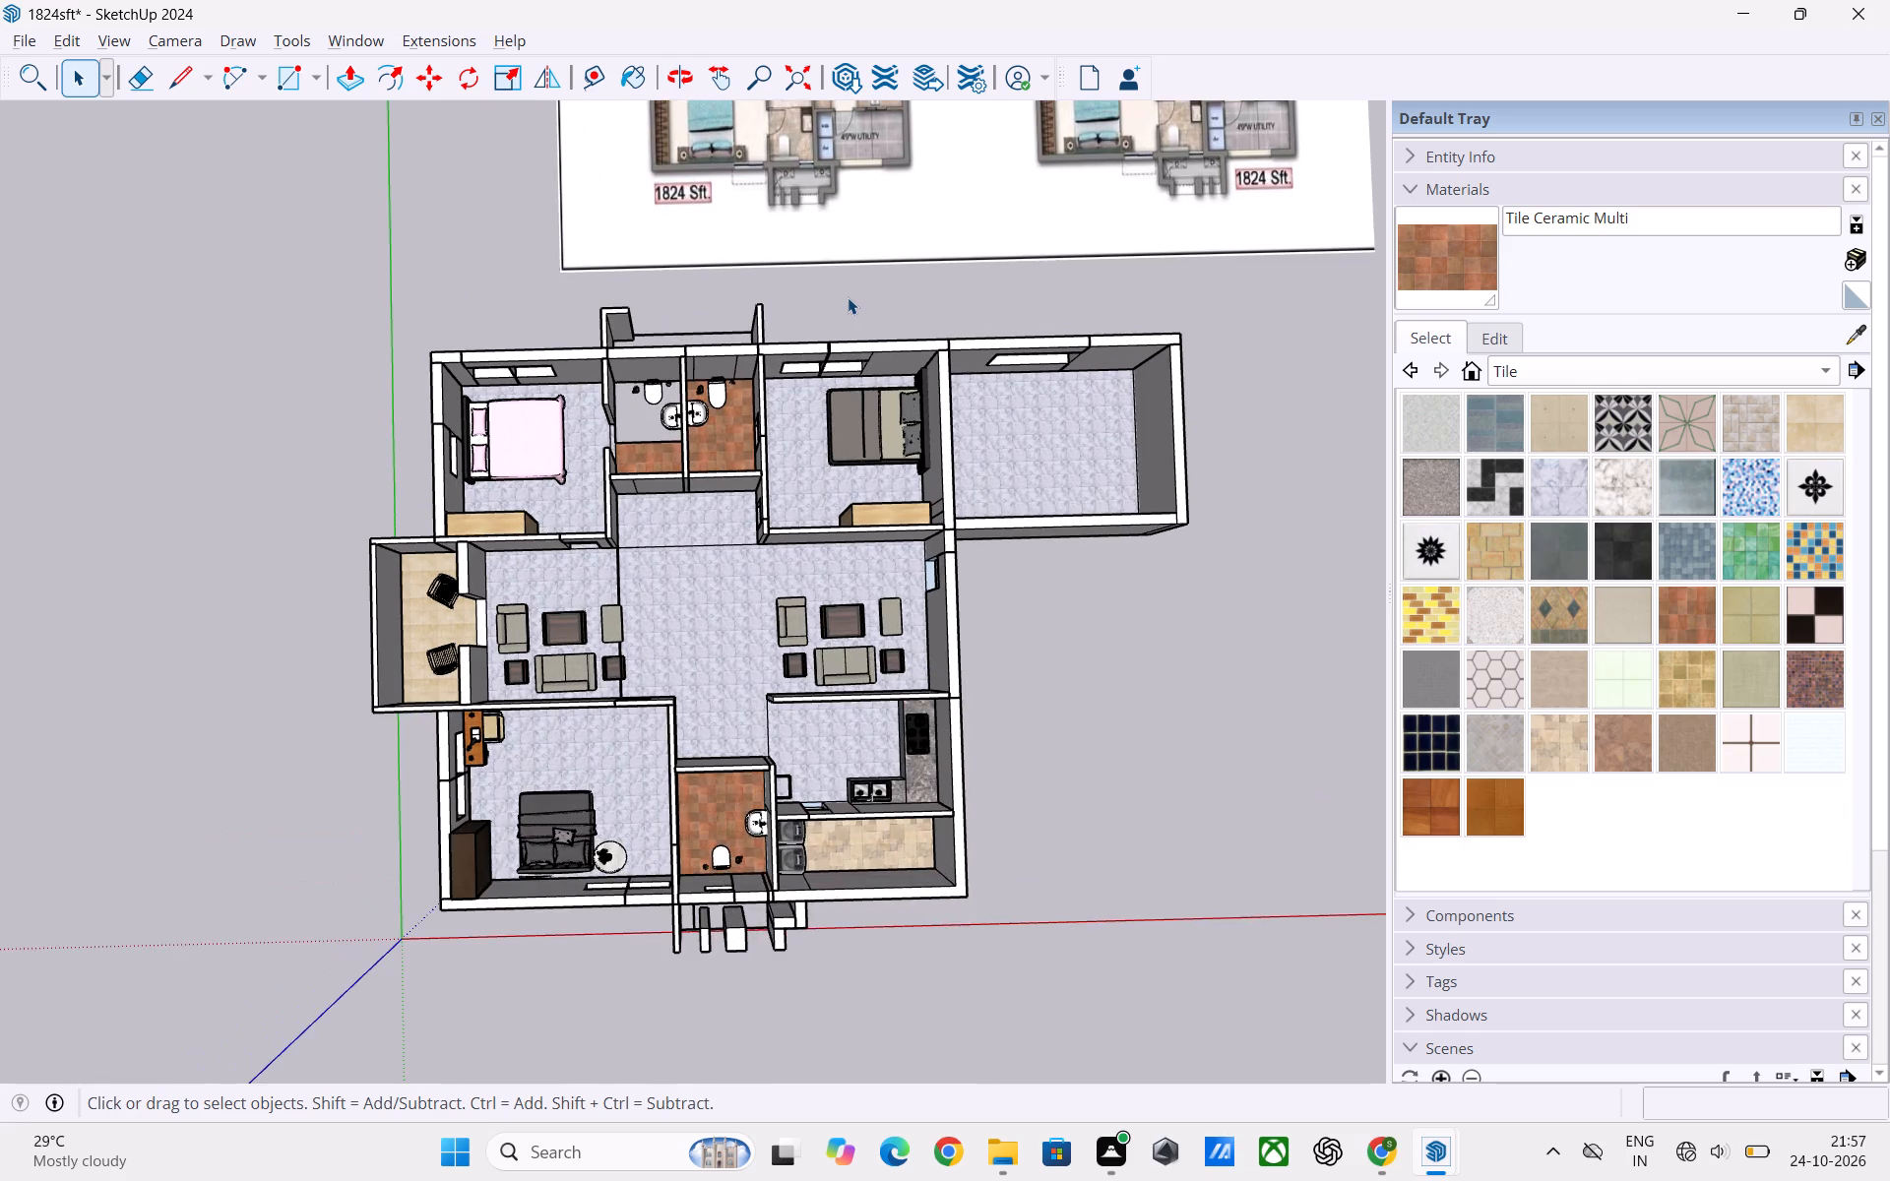
pyautogui.moveTo(852, 295); pyautogui.dragTo(854, 260, button='middle')
pyautogui.scroll(2, 854, 258)
pyautogui.scroll(-2, 854, 258)
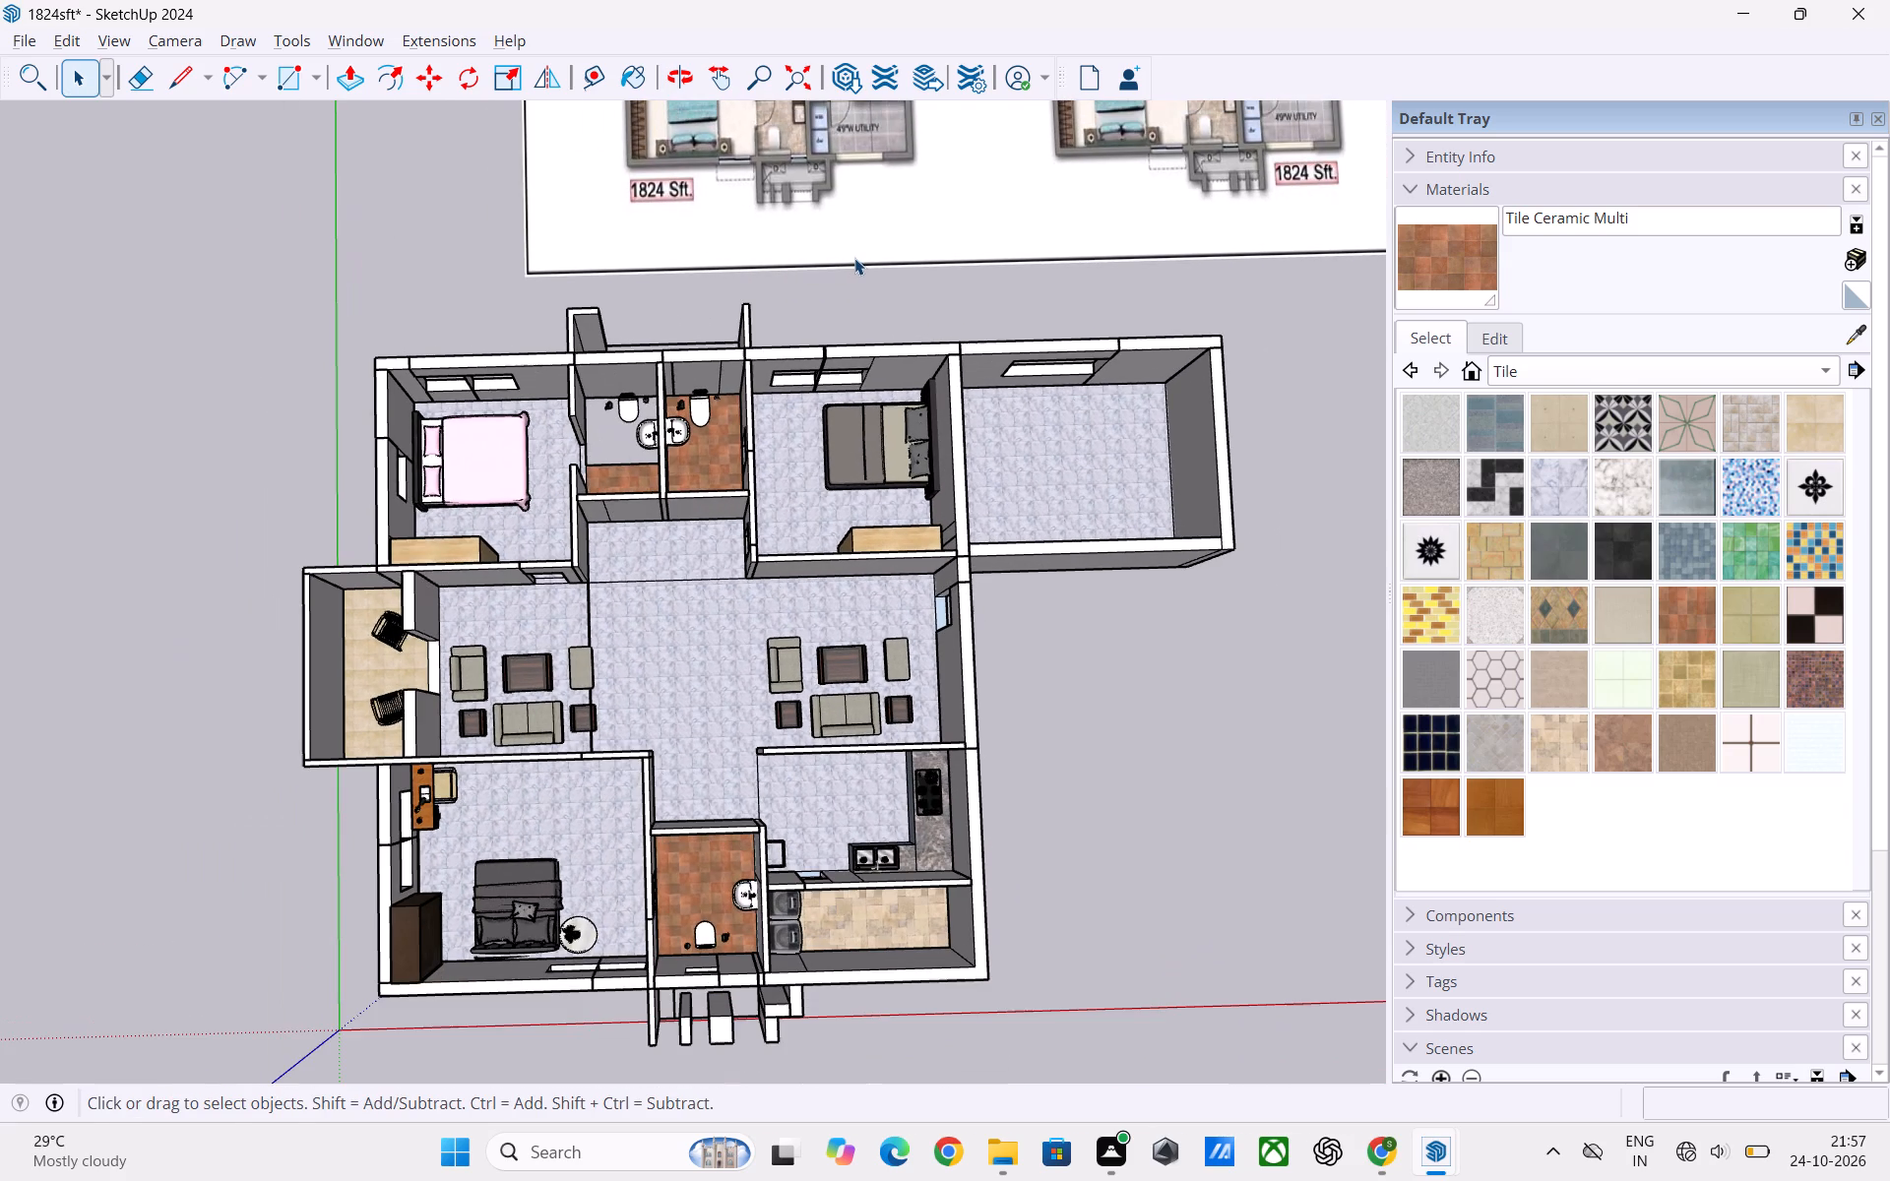
pyautogui.press('Print')
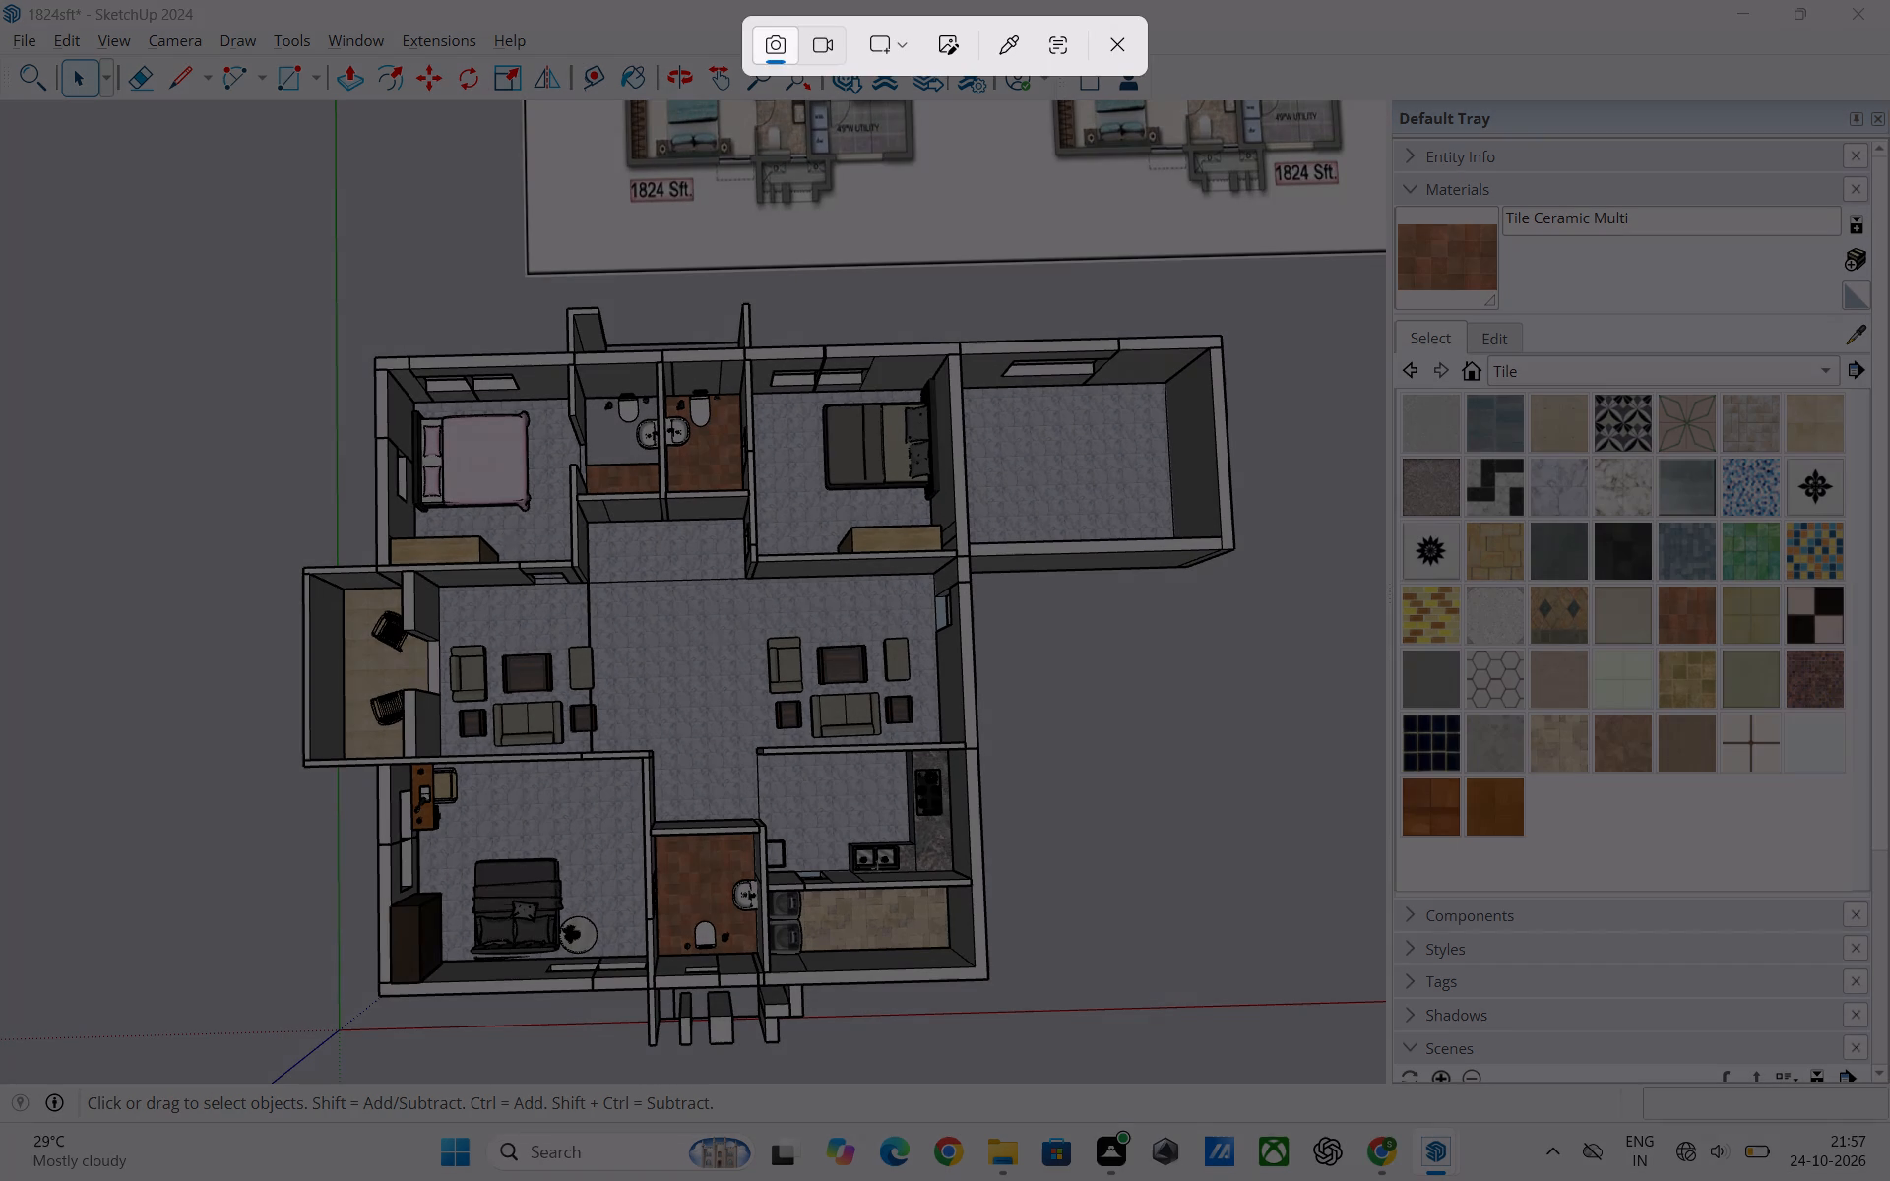
pyautogui.moveTo(152, 278); pyautogui.dragTo(1306, 1090)
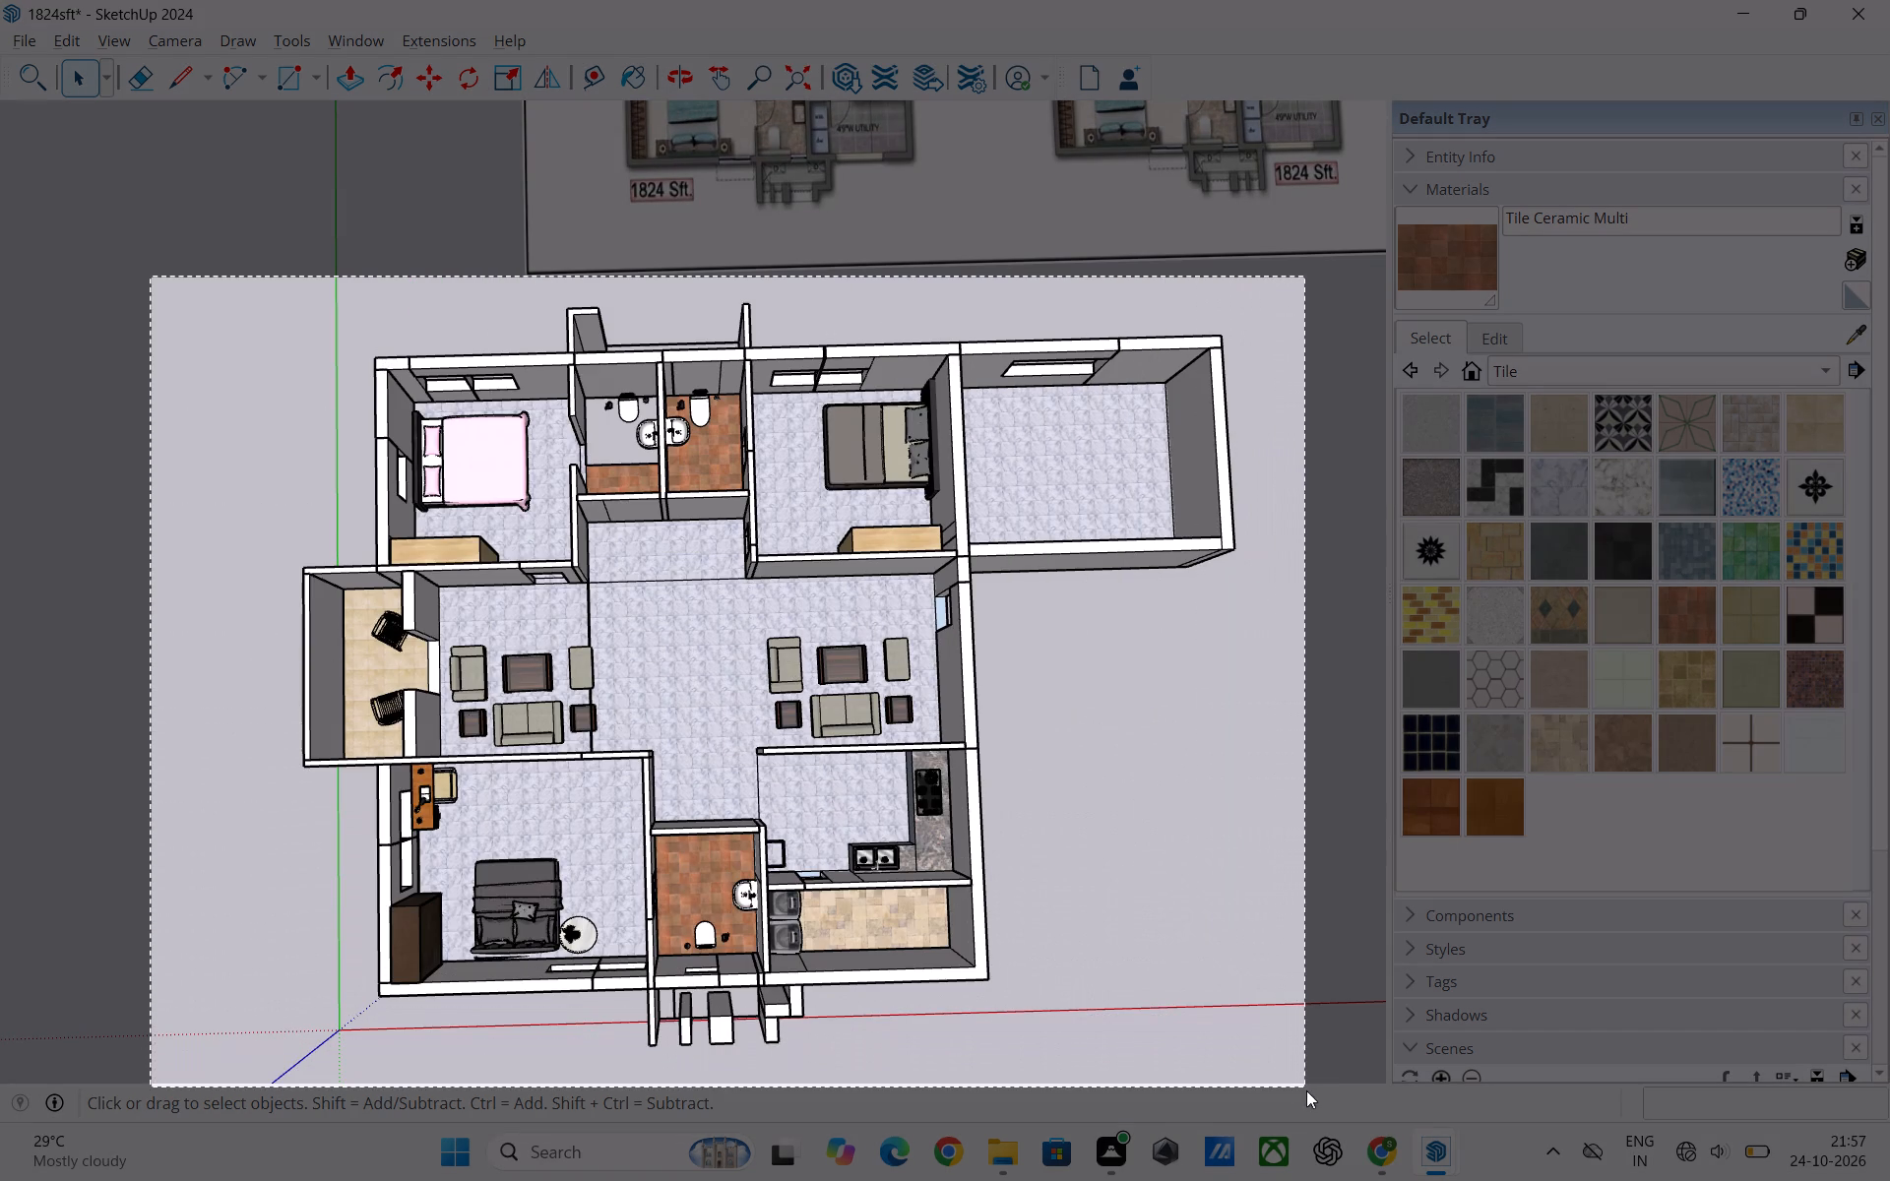
pyautogui.moveTo(1306, 1090); pyautogui.dragTo(1309, 1090)
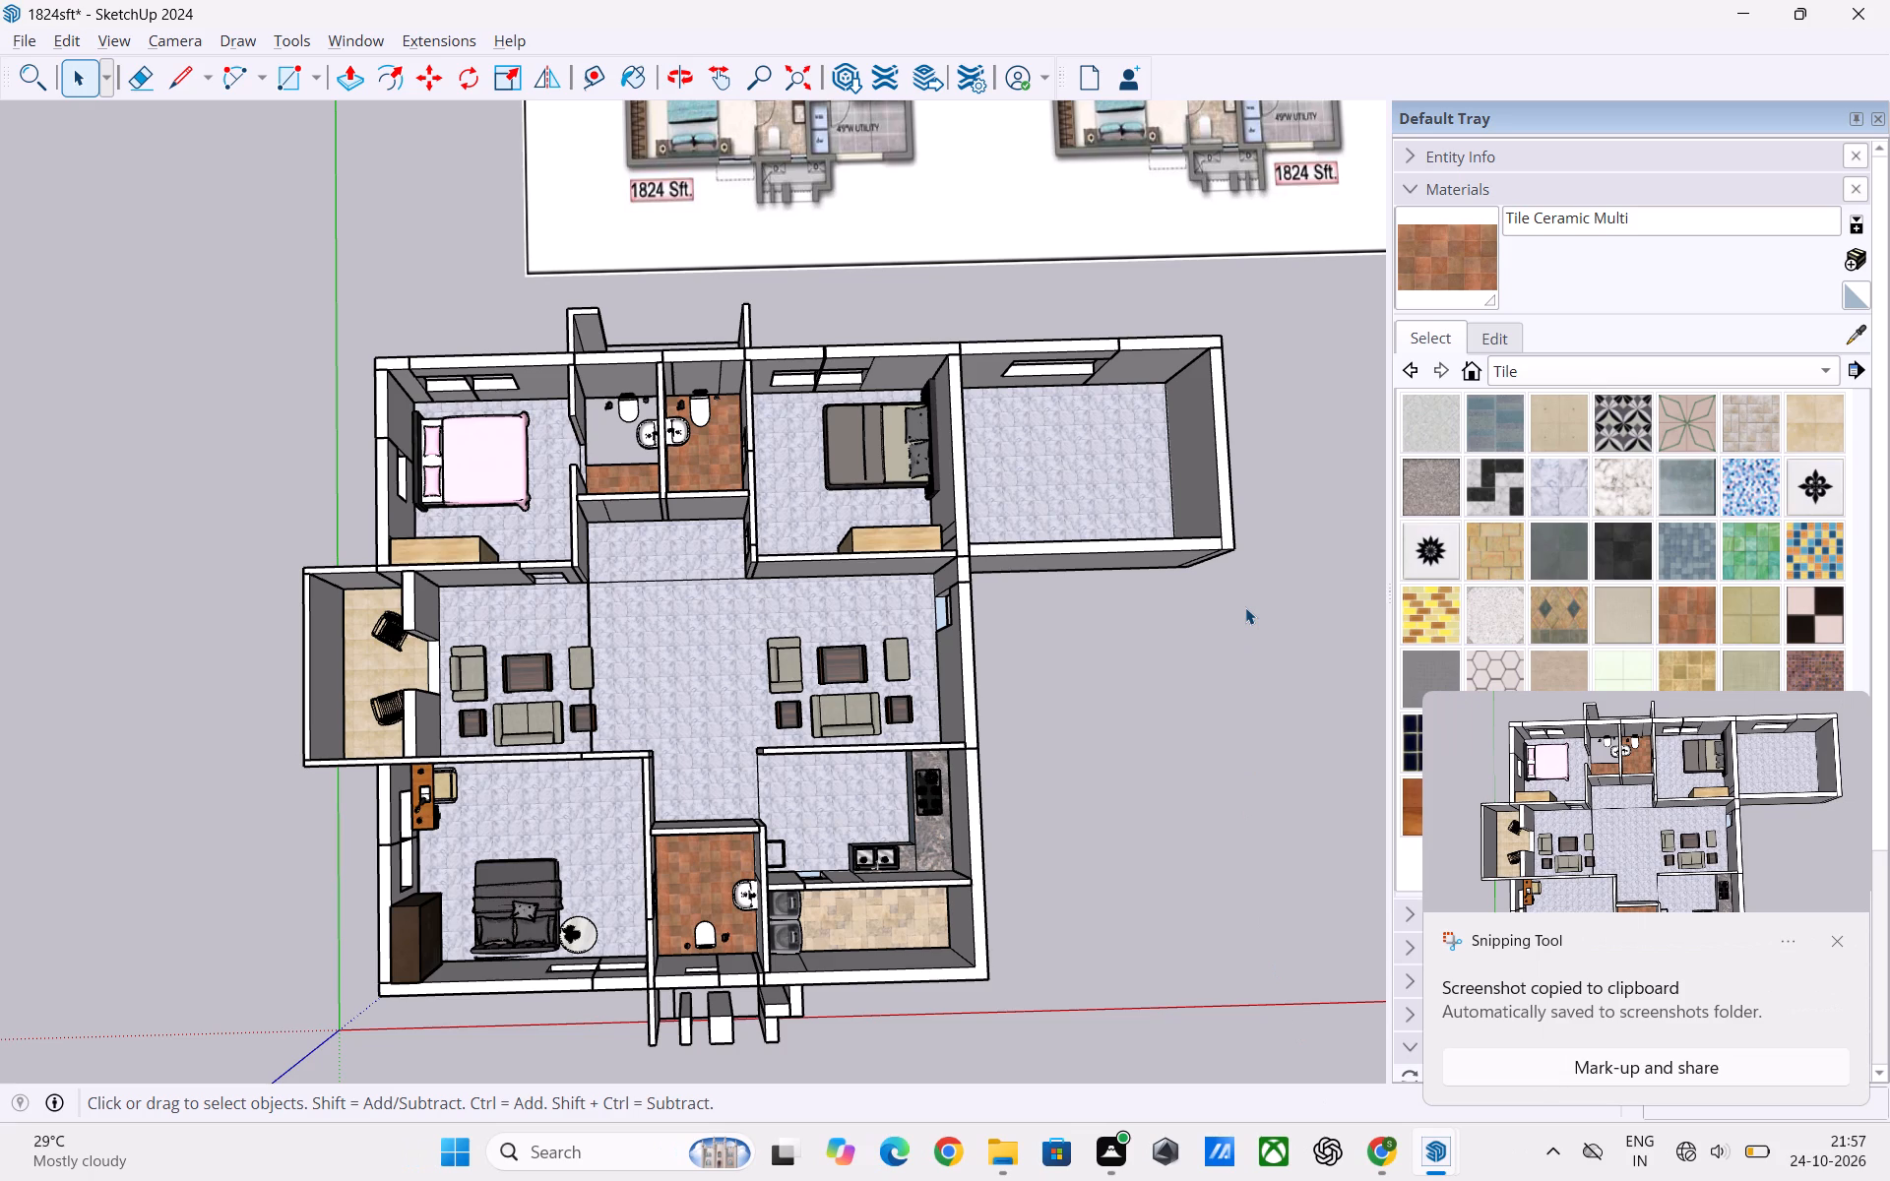
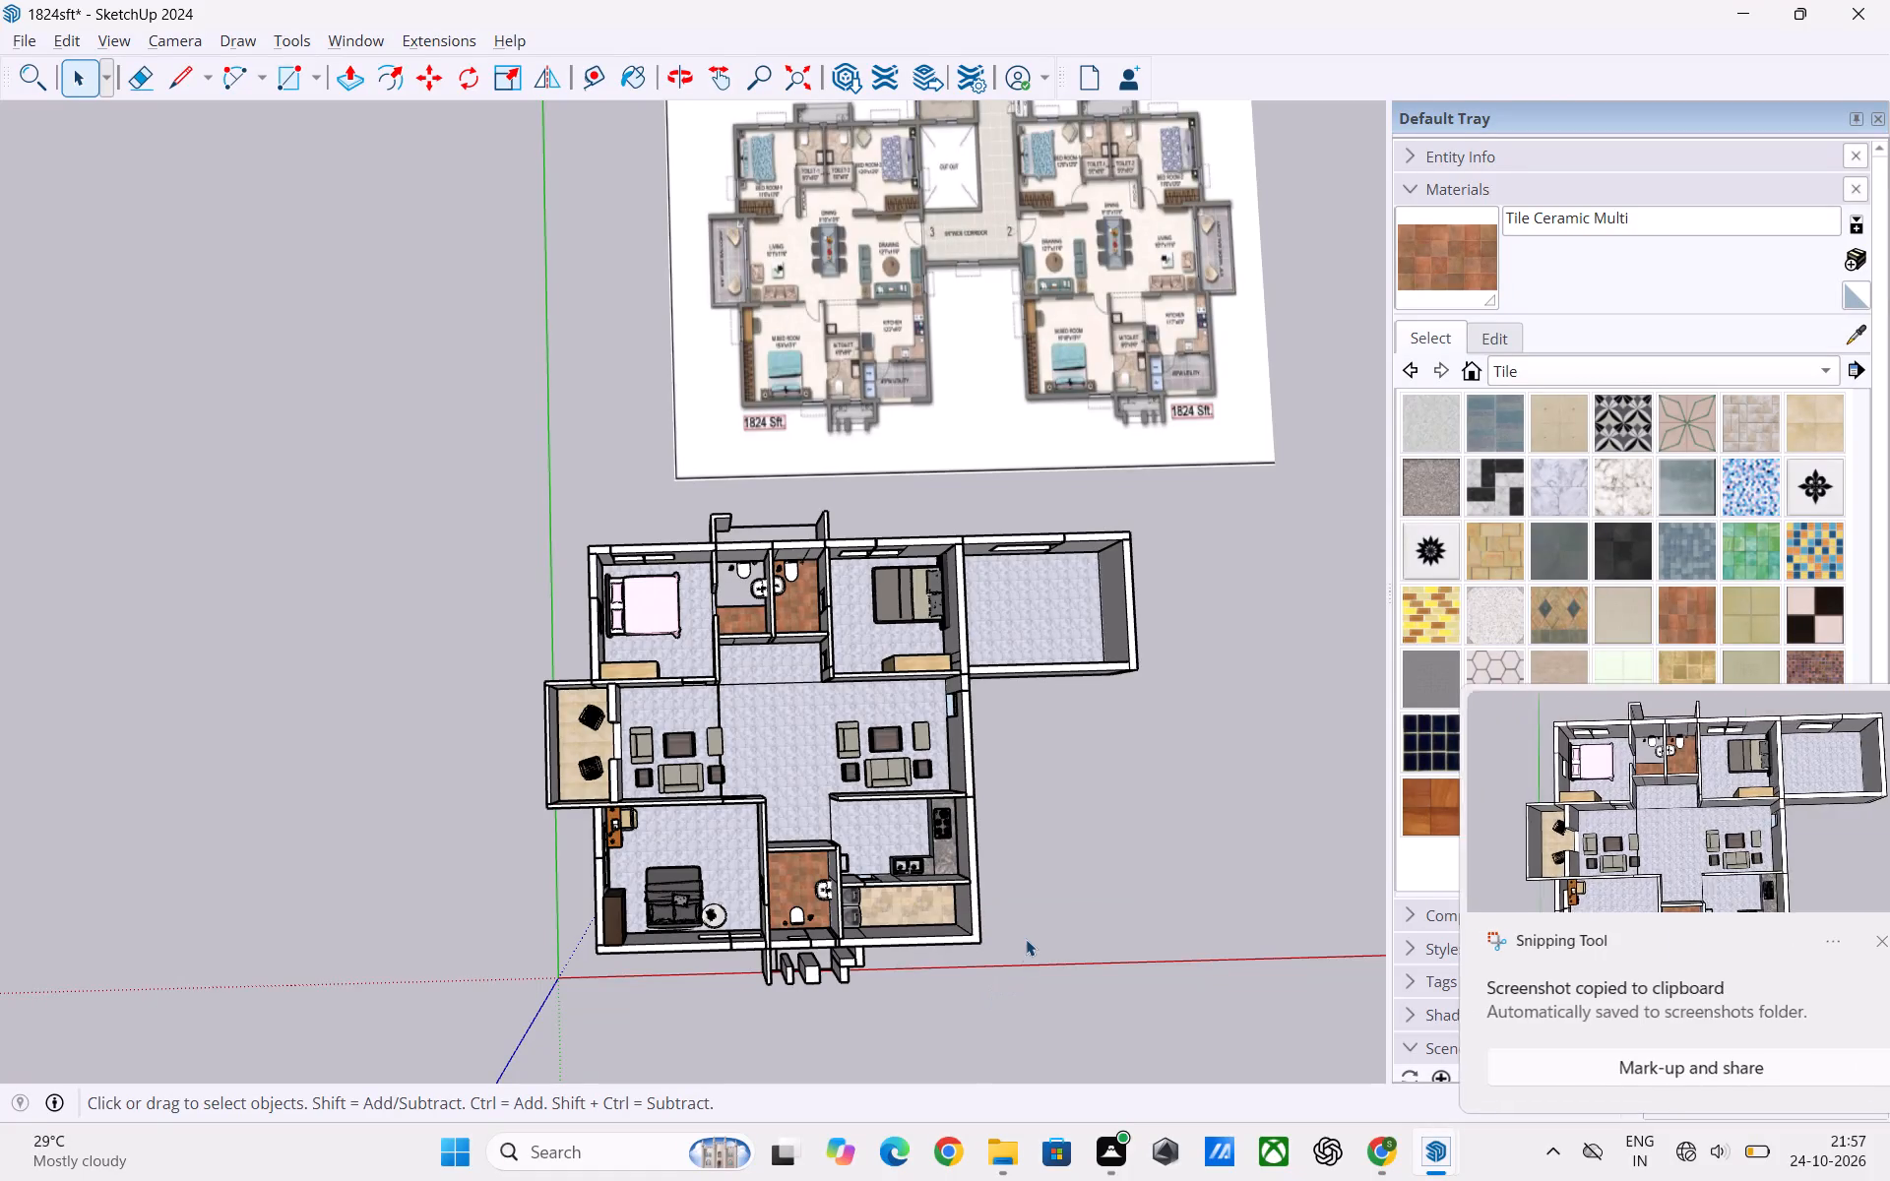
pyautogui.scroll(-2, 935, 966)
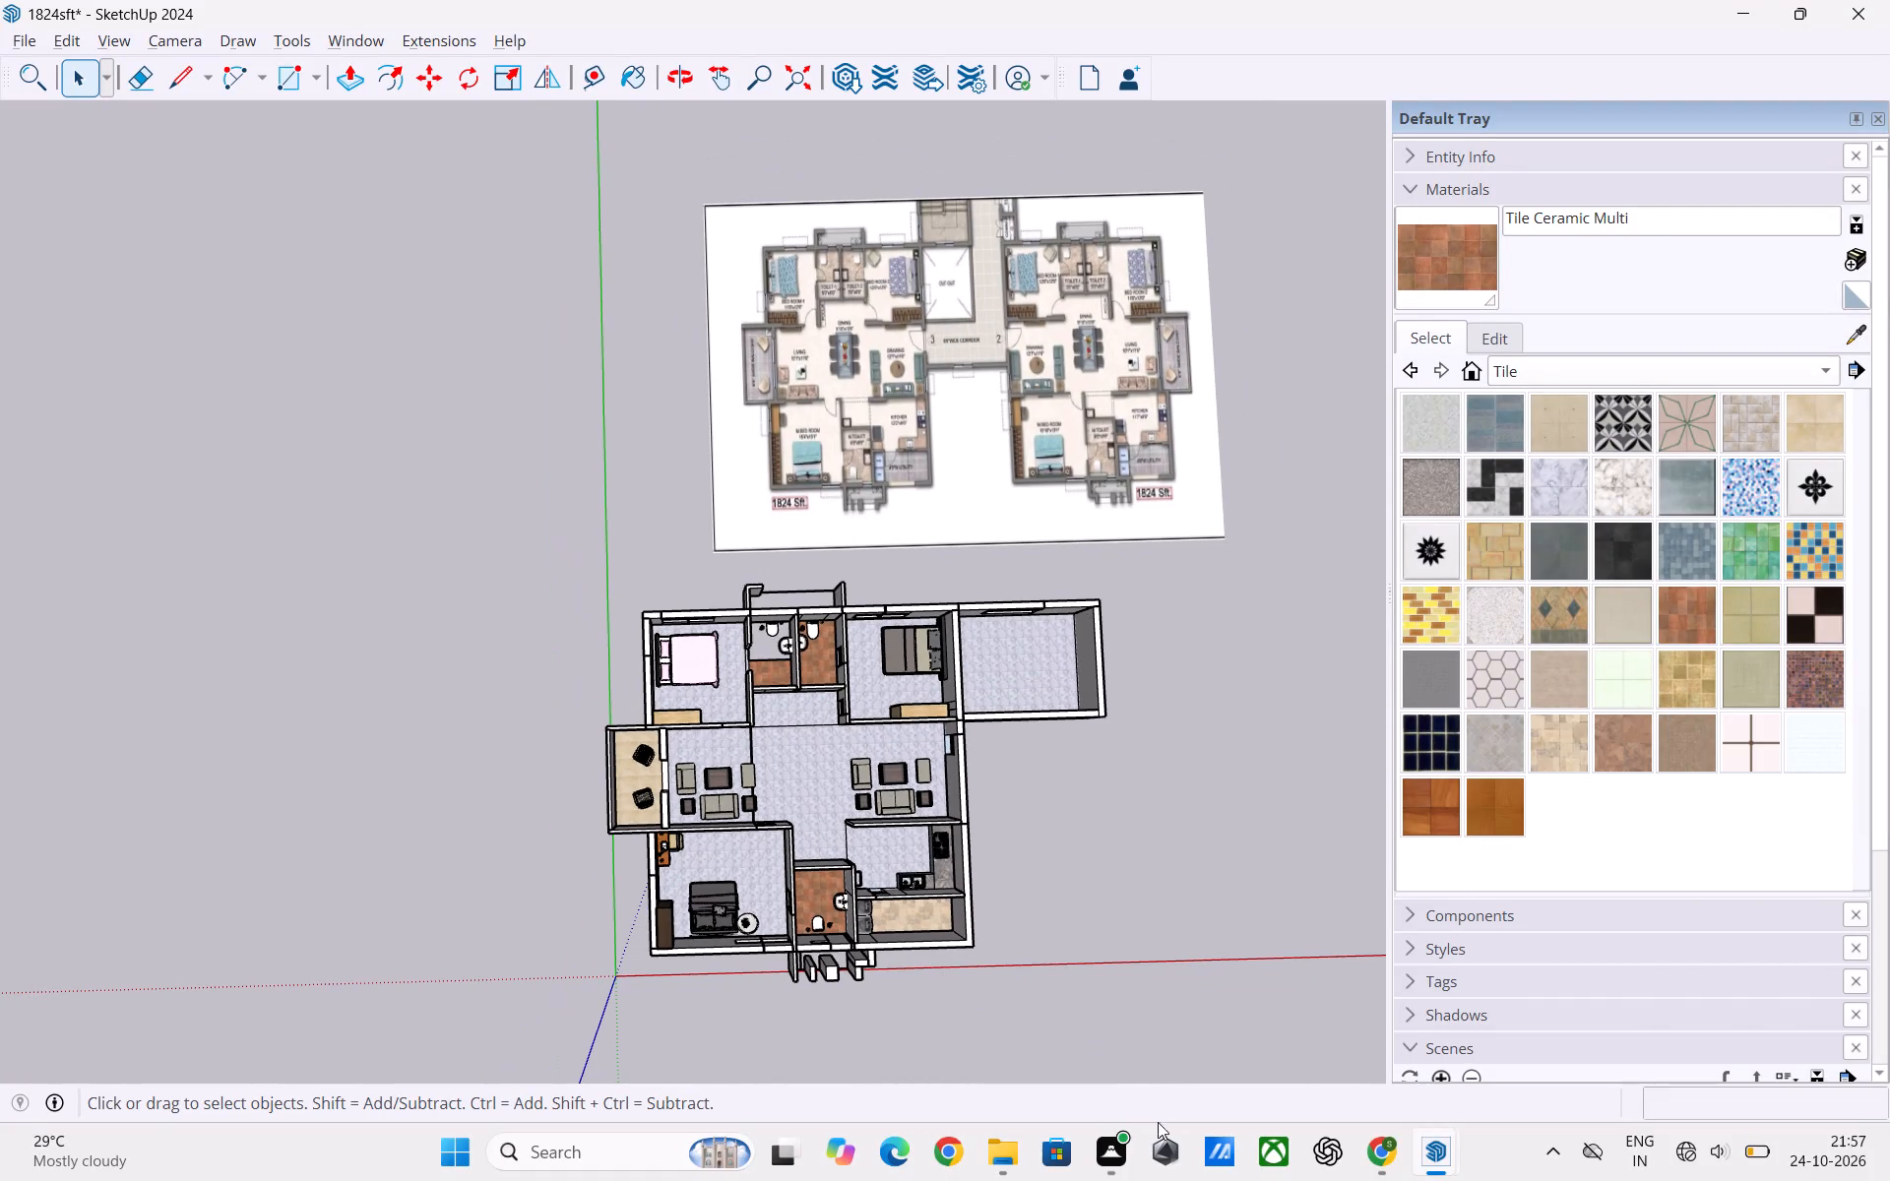
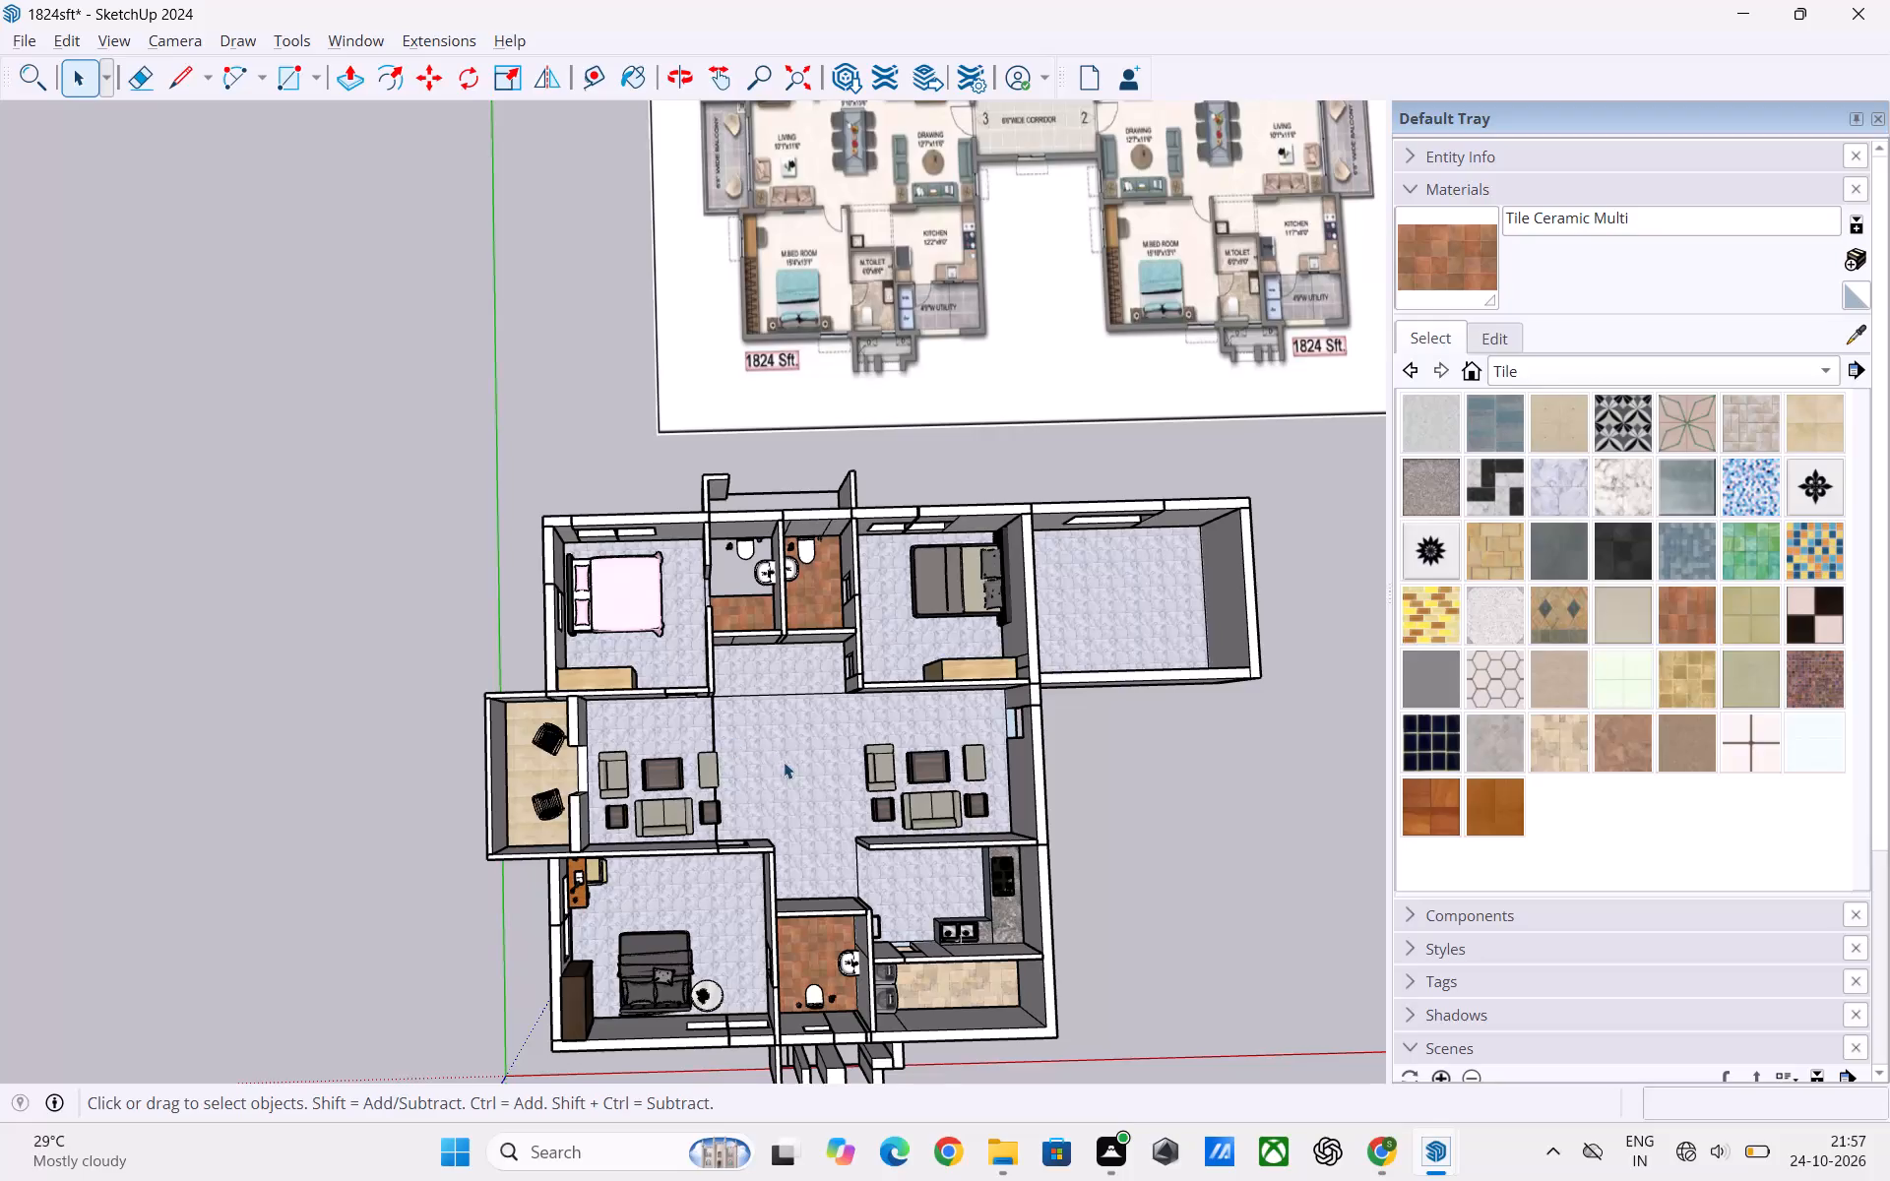
# Examine the whole furnished apartment model together with the 1824 Sft reference floor plan image.
pyautogui.scroll(-2, 840, 797)
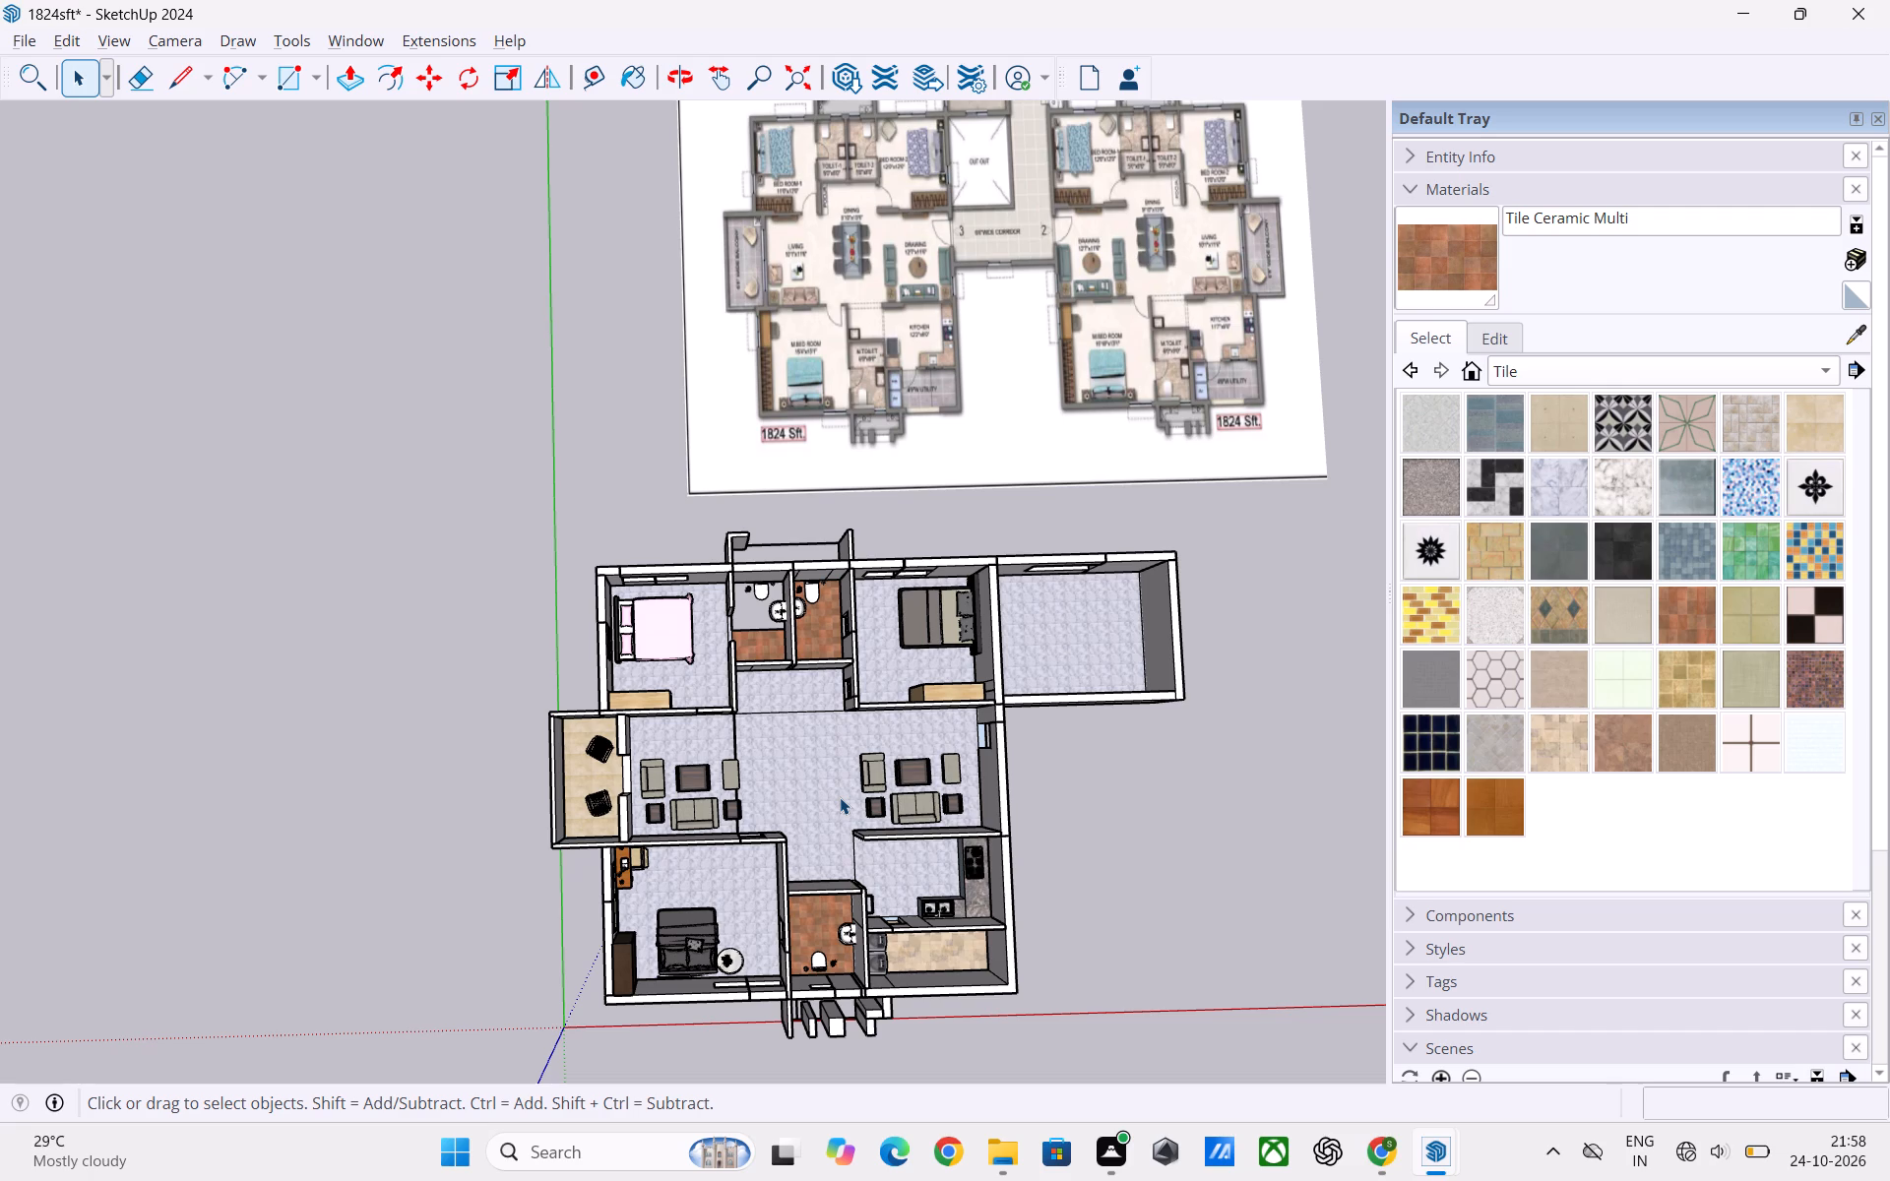
pyautogui.scroll(-2, 846, 845)
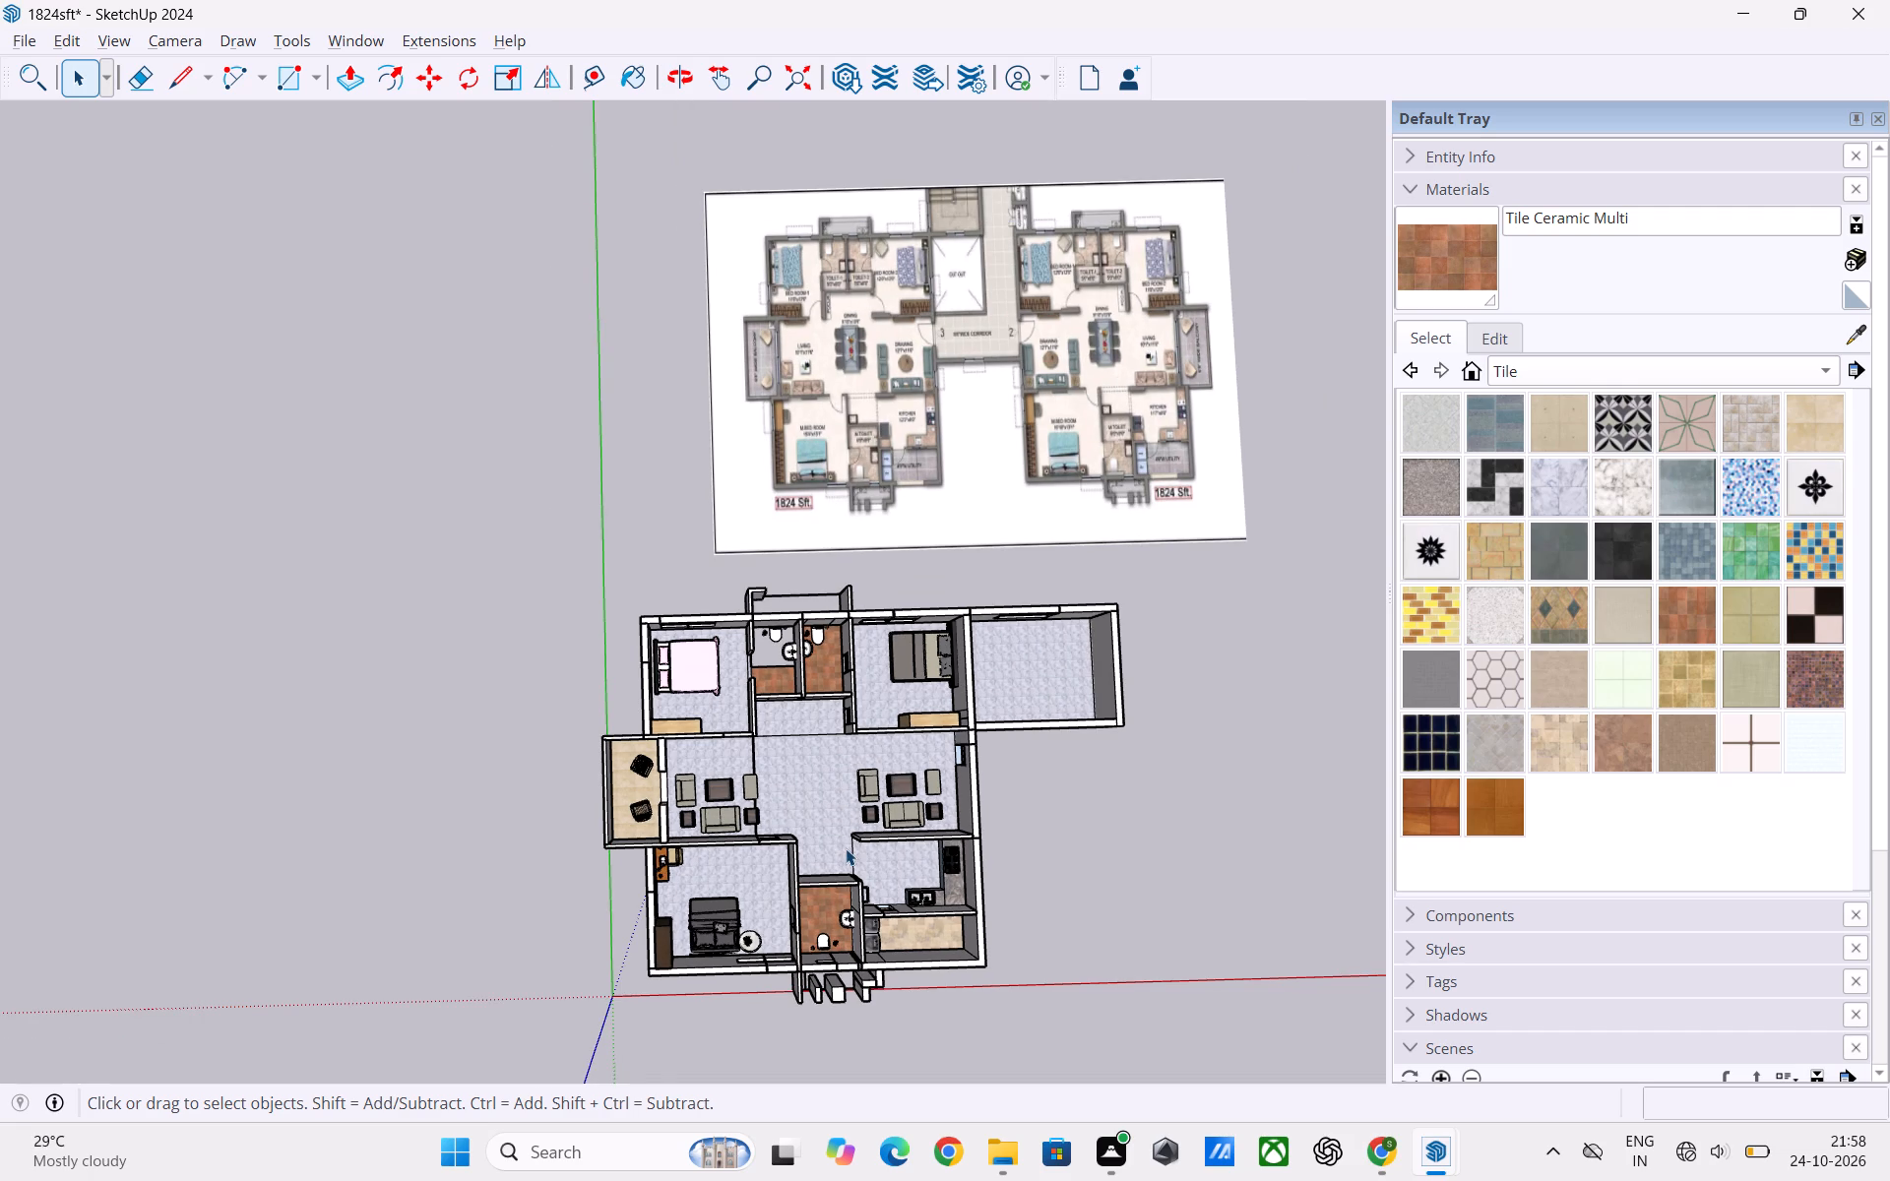
pyautogui.scroll(-3, 846, 851)
pyautogui.scroll(-1, 896, 975)
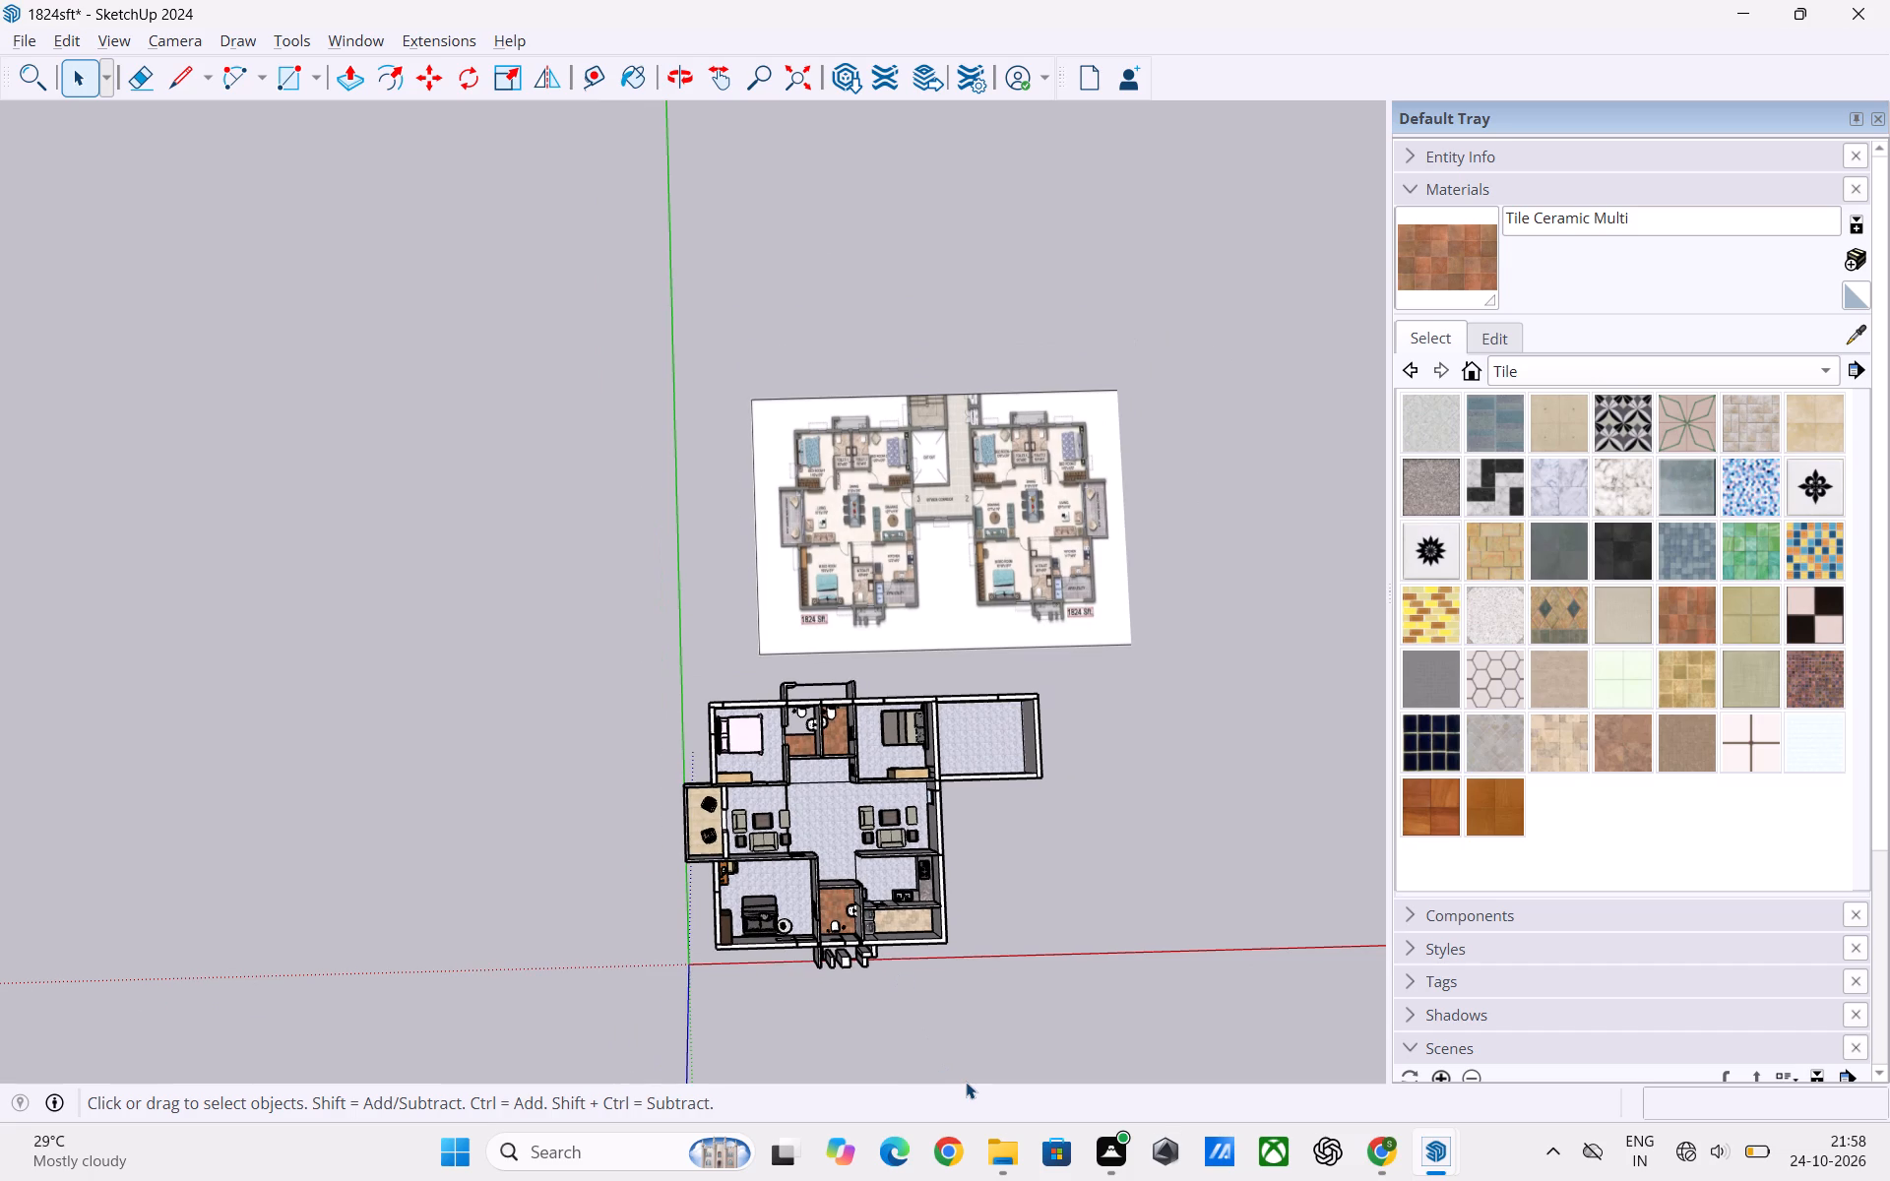
pyautogui.scroll(-2, 967, 1081)
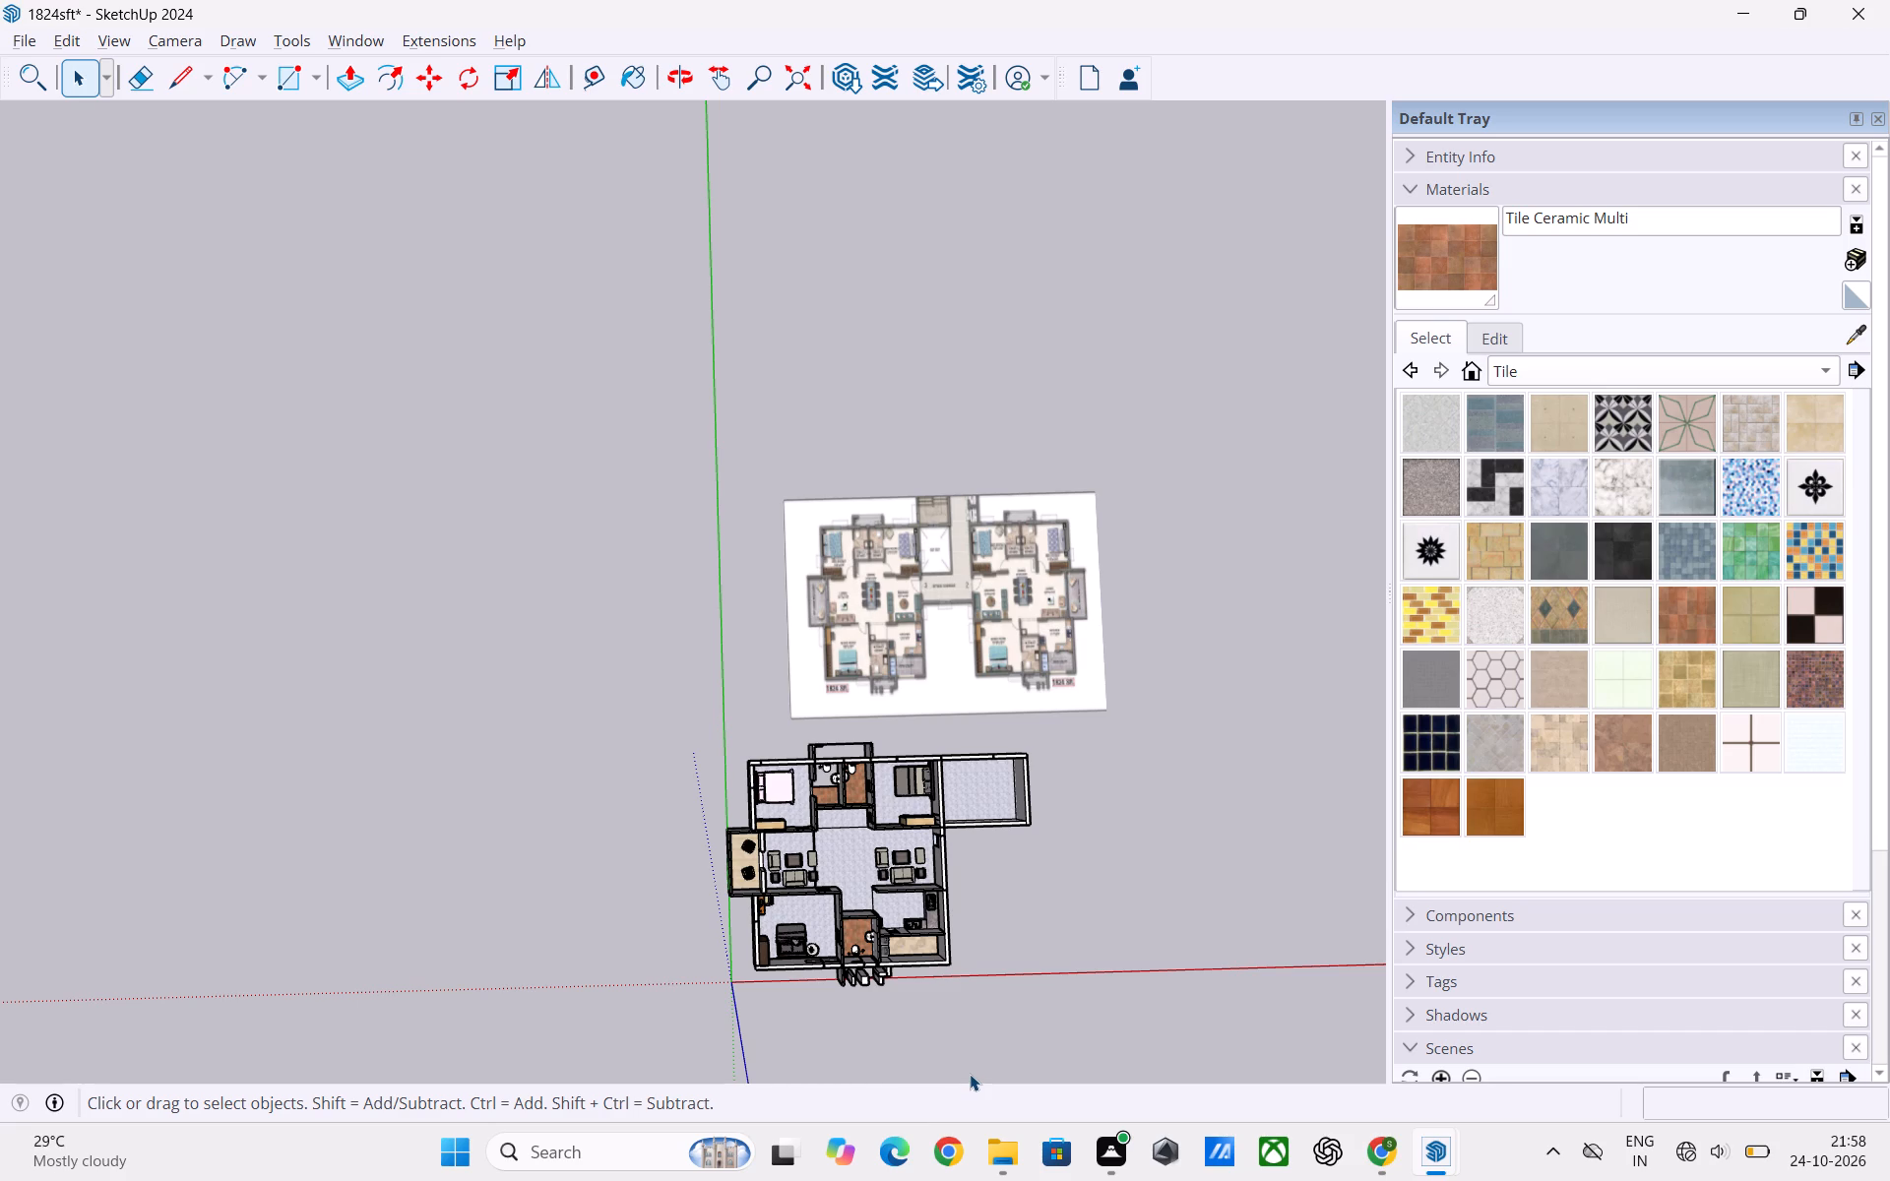
pyautogui.scroll(-3, 970, 1074)
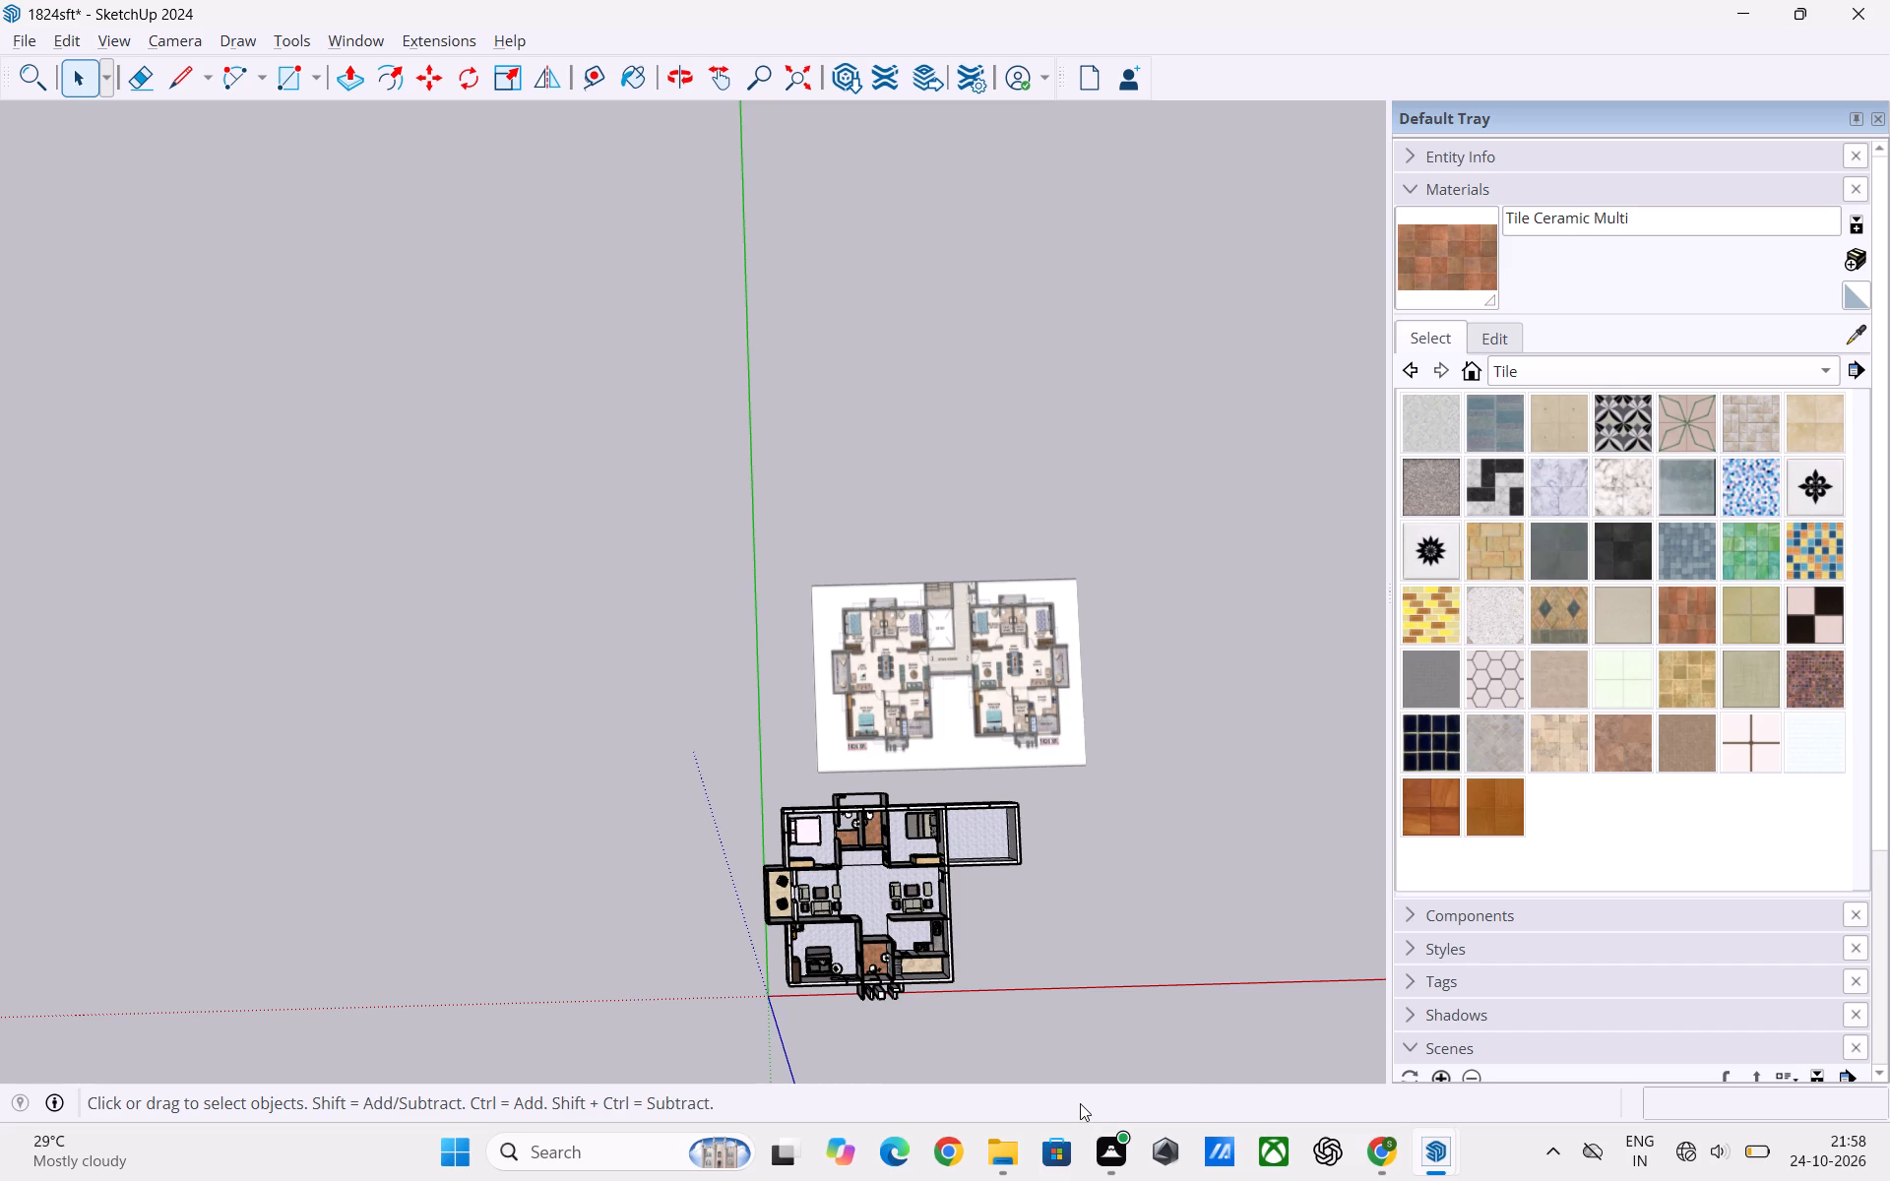
pyautogui.scroll(-2, 1080, 1103)
pyautogui.scroll(2, 1061, 1090)
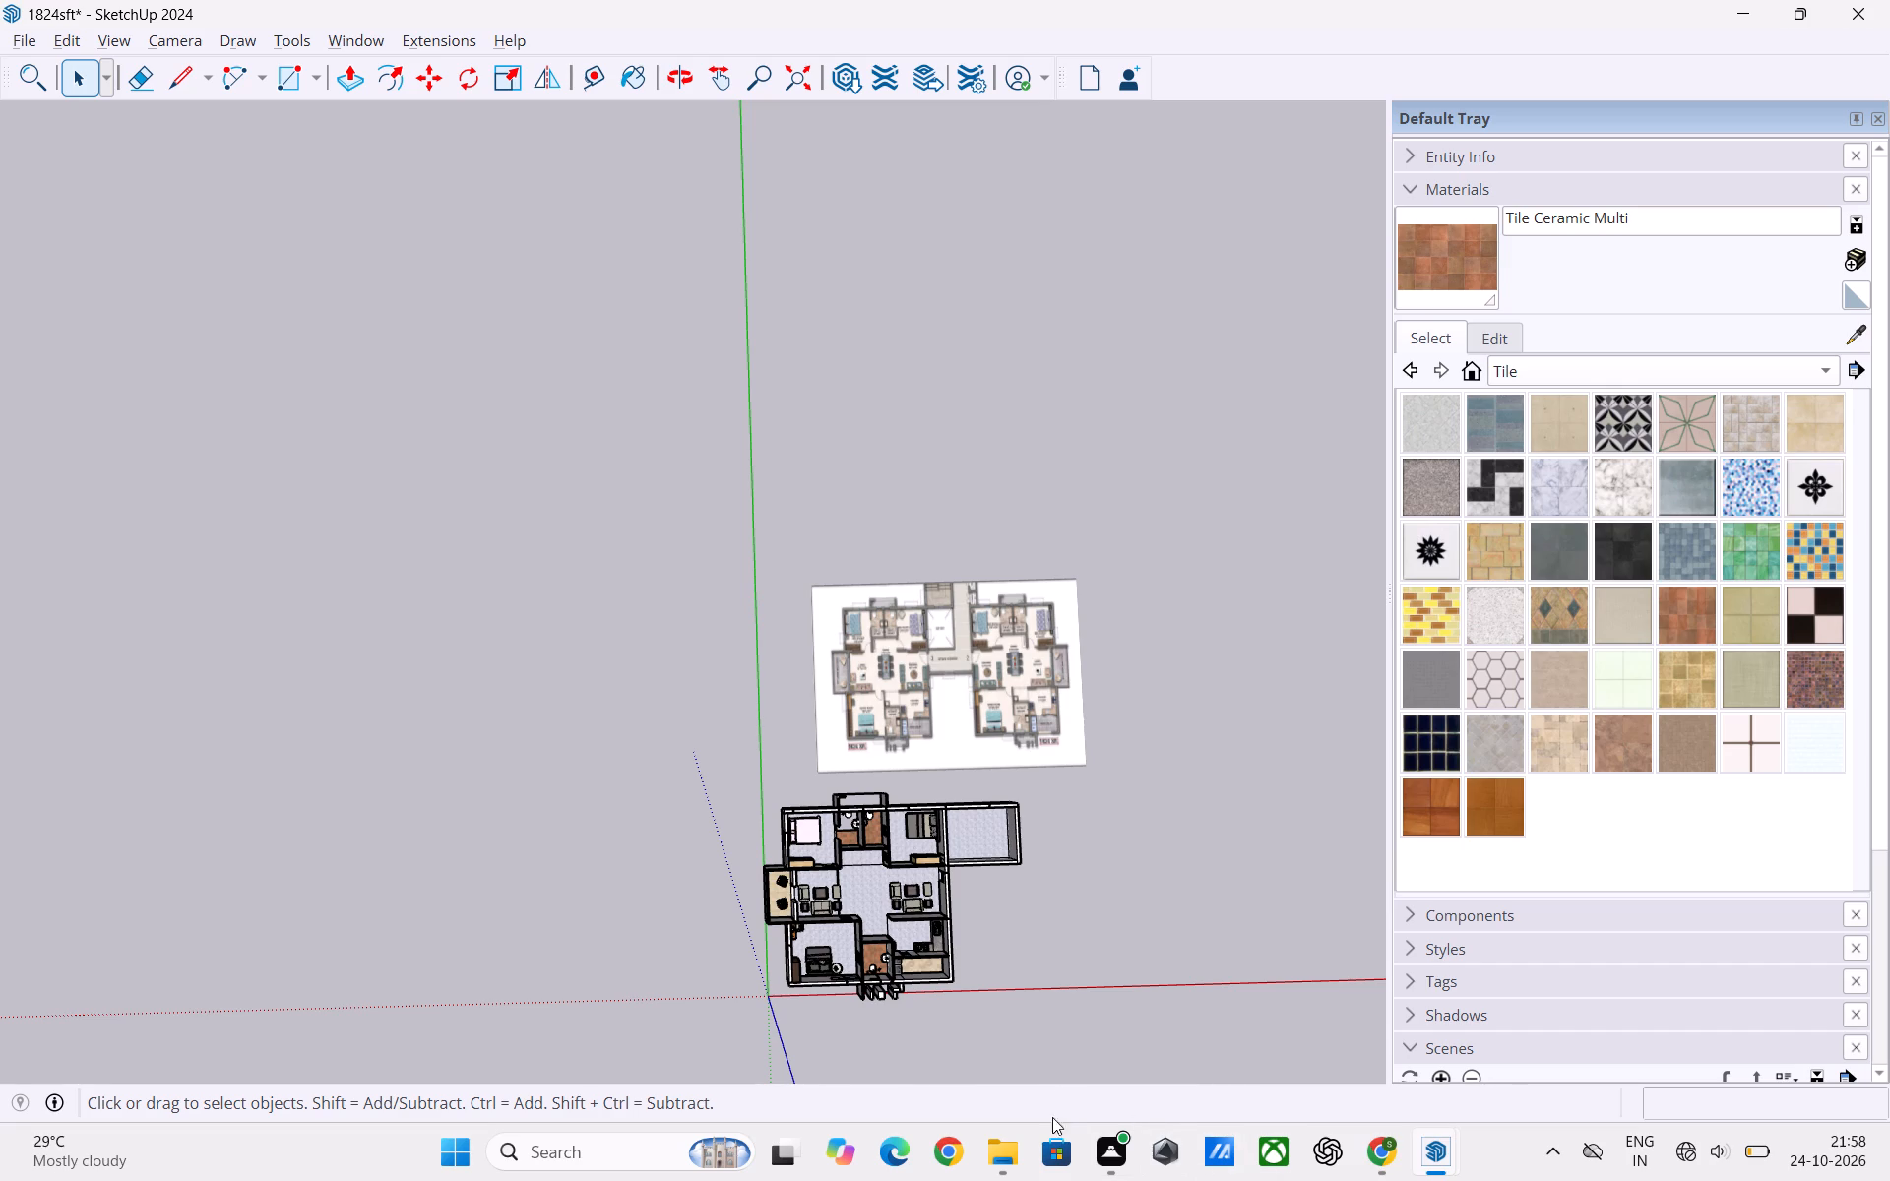
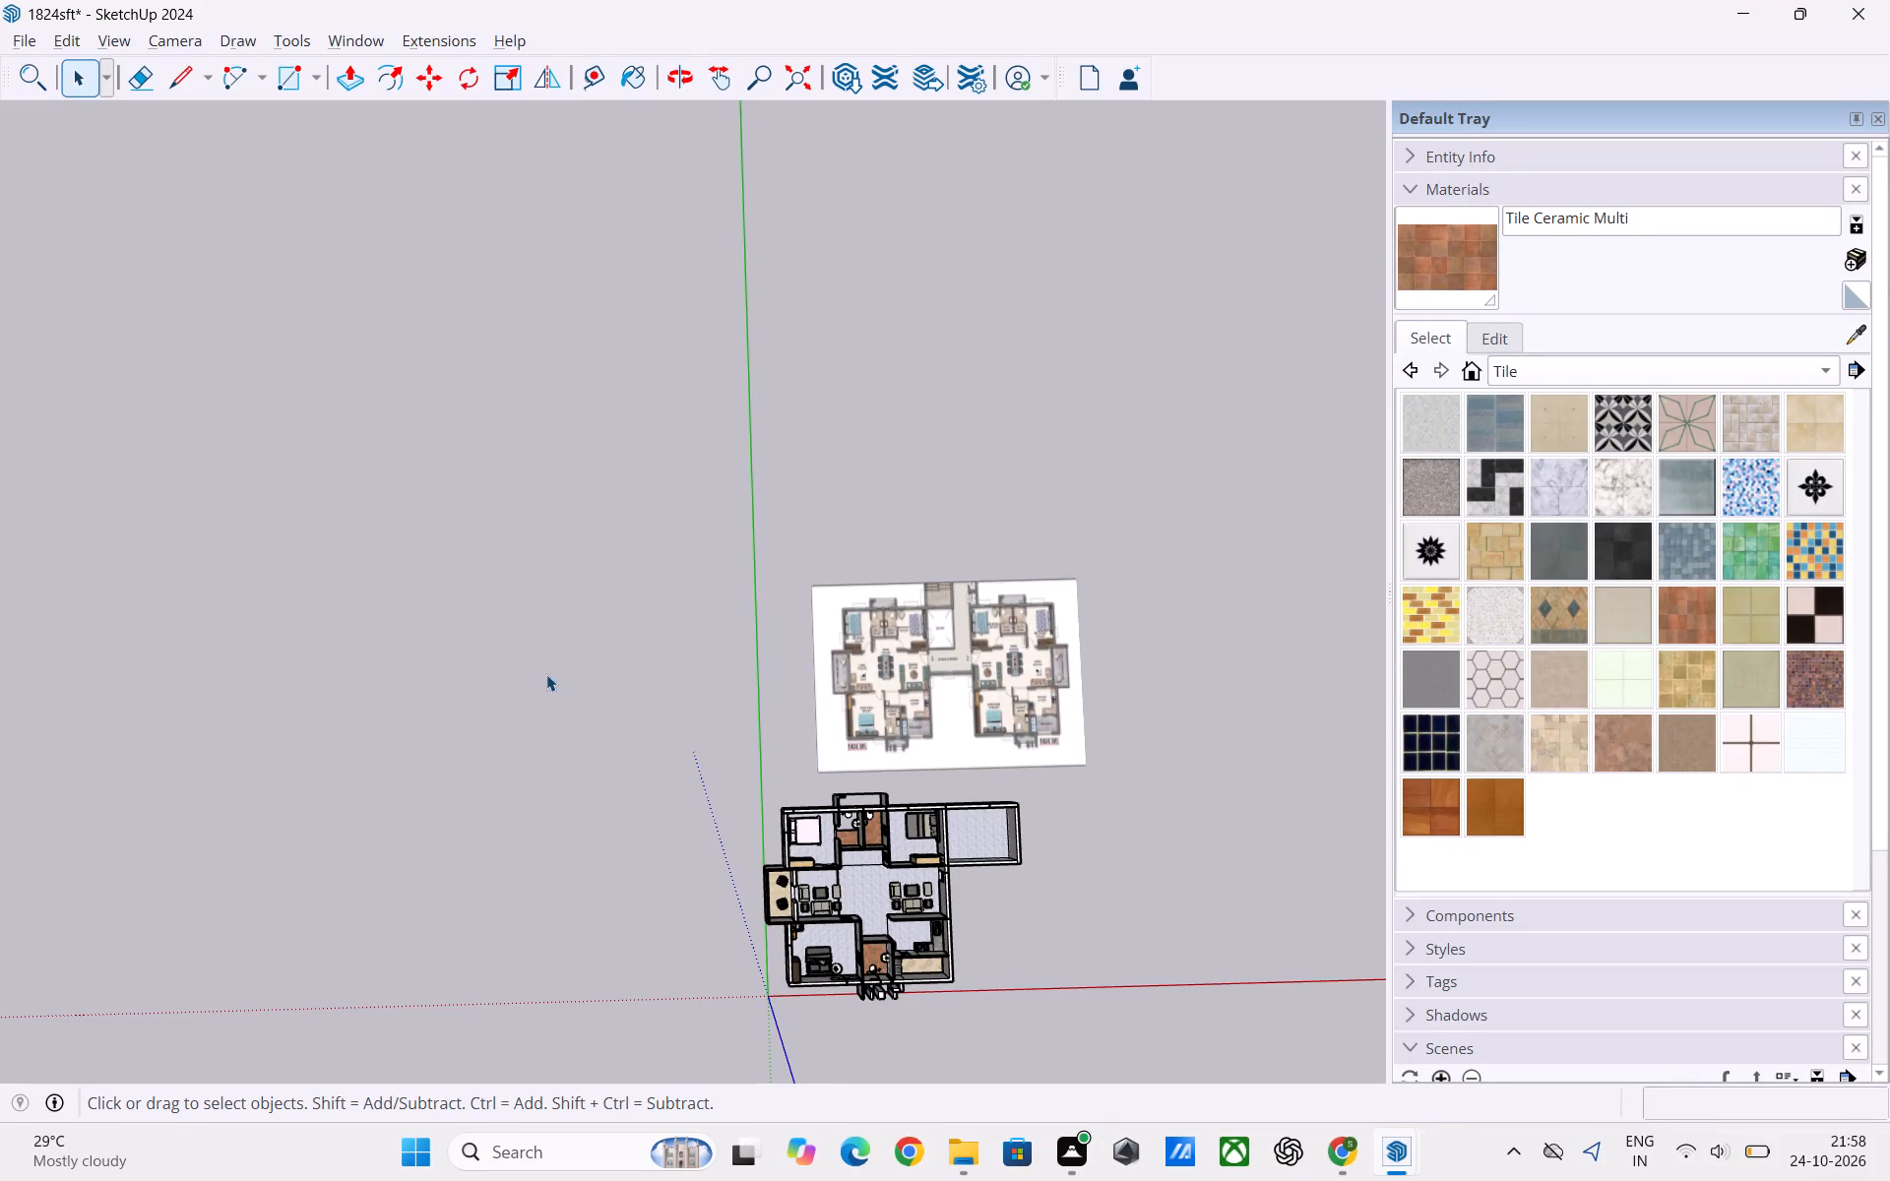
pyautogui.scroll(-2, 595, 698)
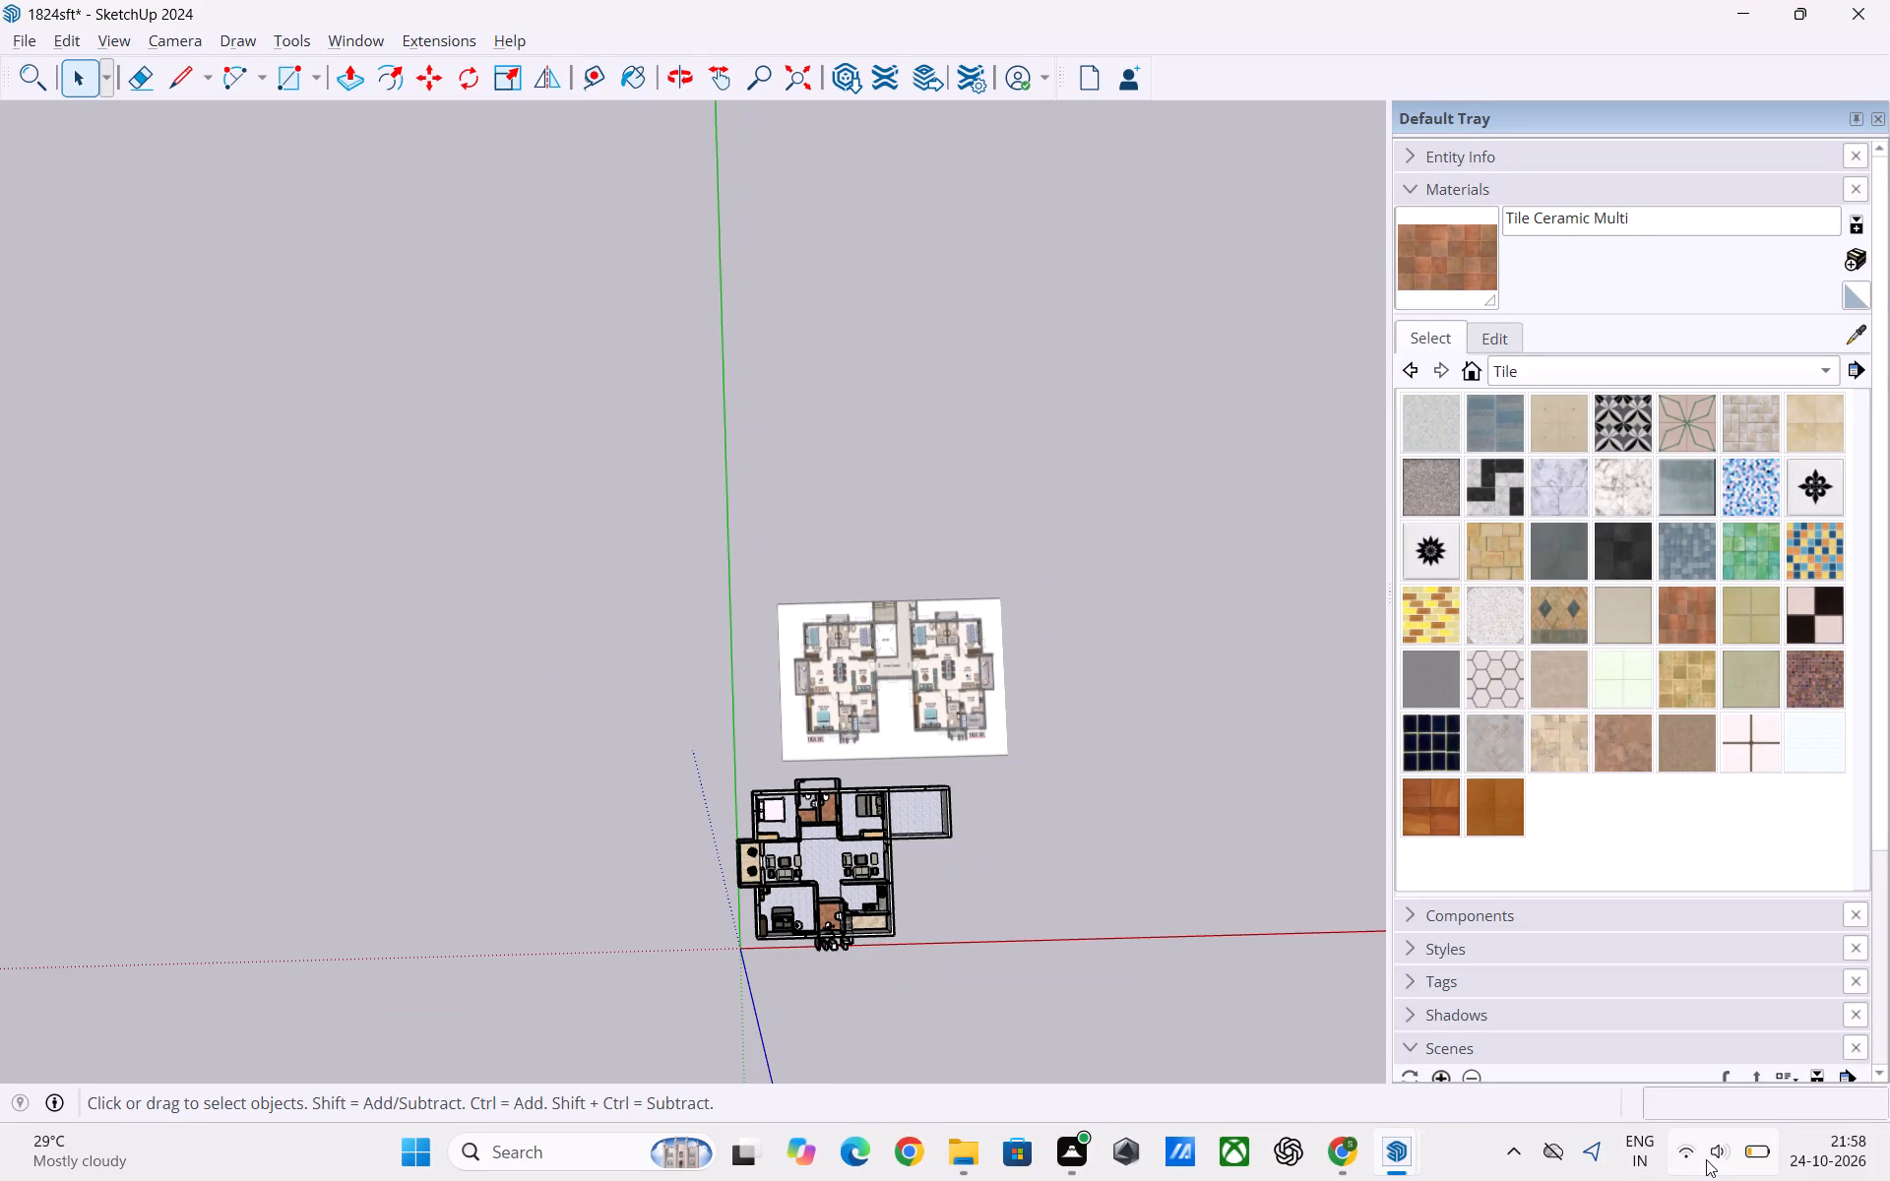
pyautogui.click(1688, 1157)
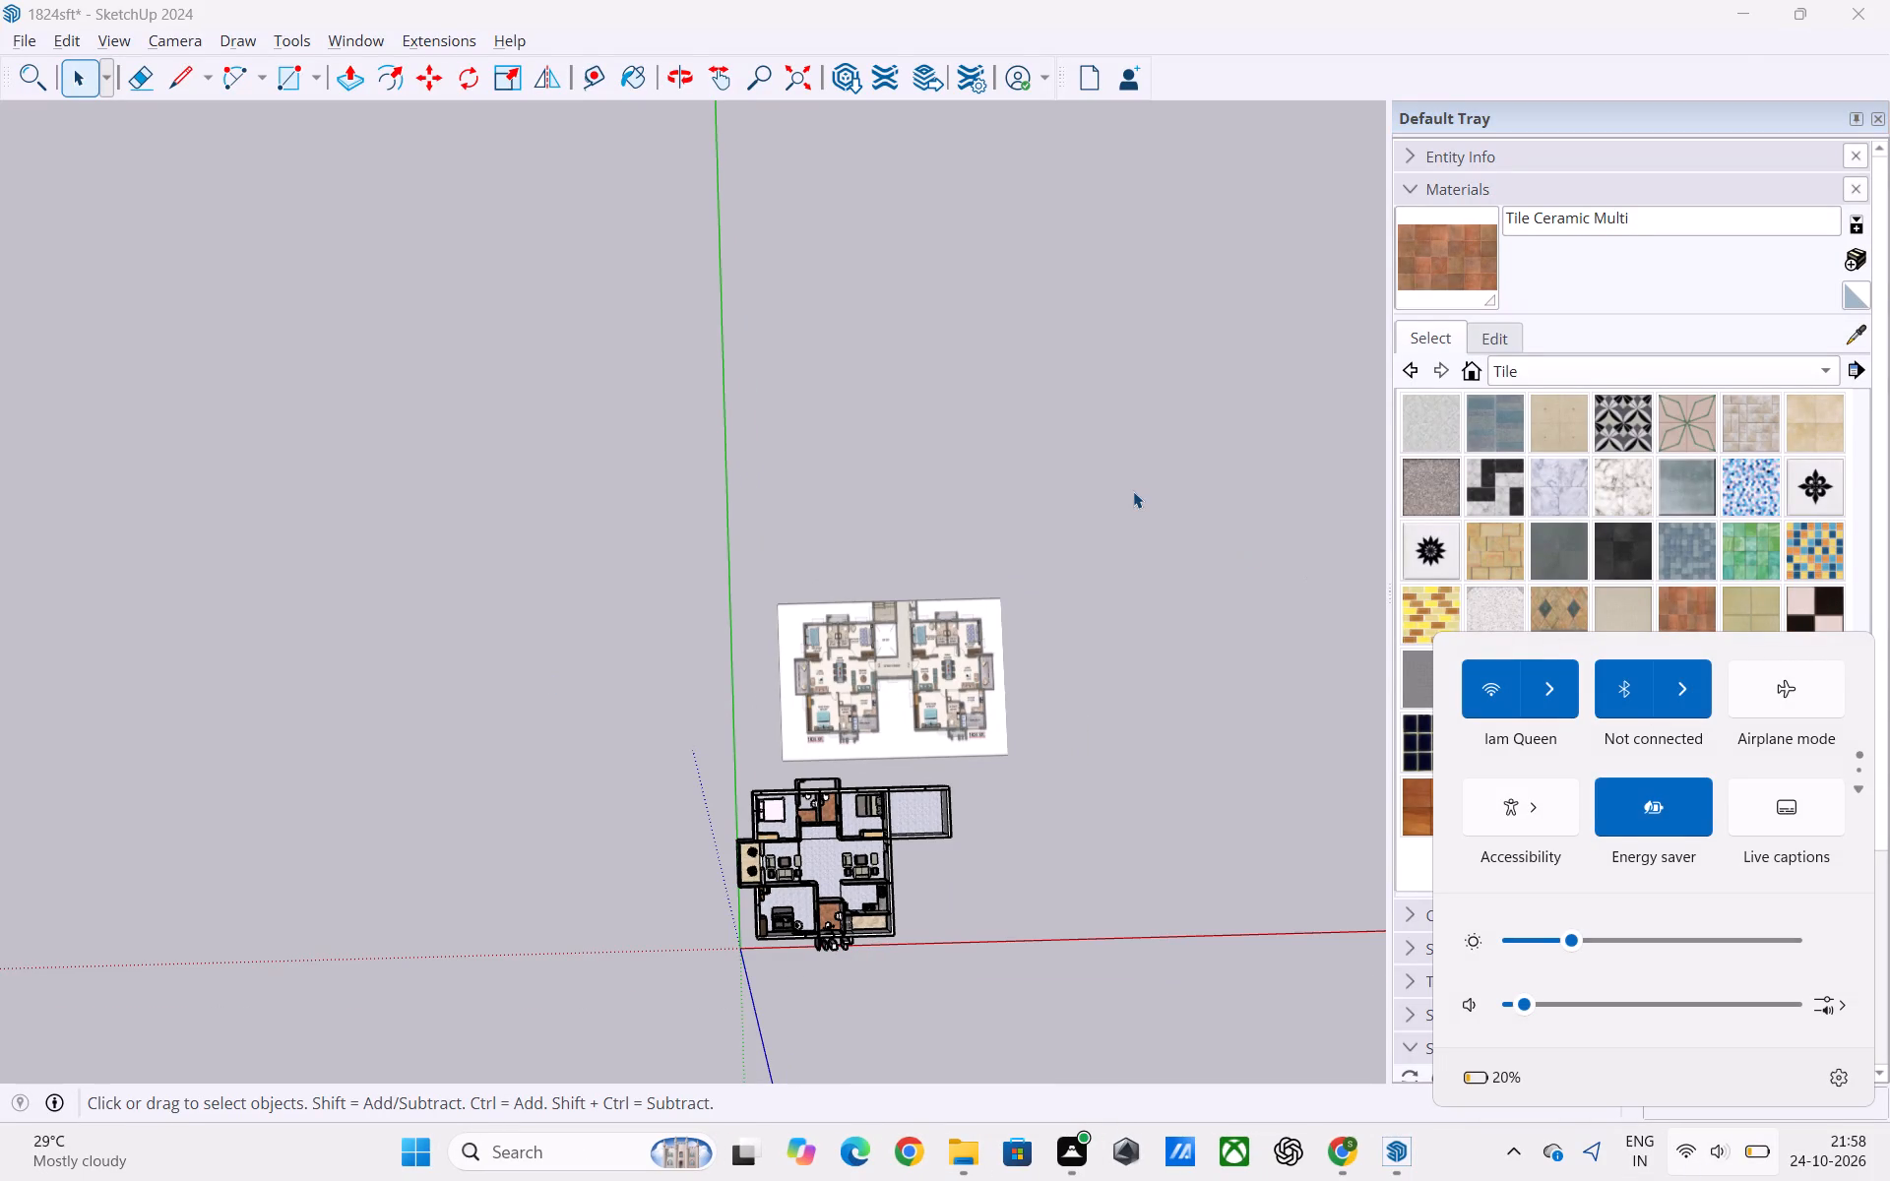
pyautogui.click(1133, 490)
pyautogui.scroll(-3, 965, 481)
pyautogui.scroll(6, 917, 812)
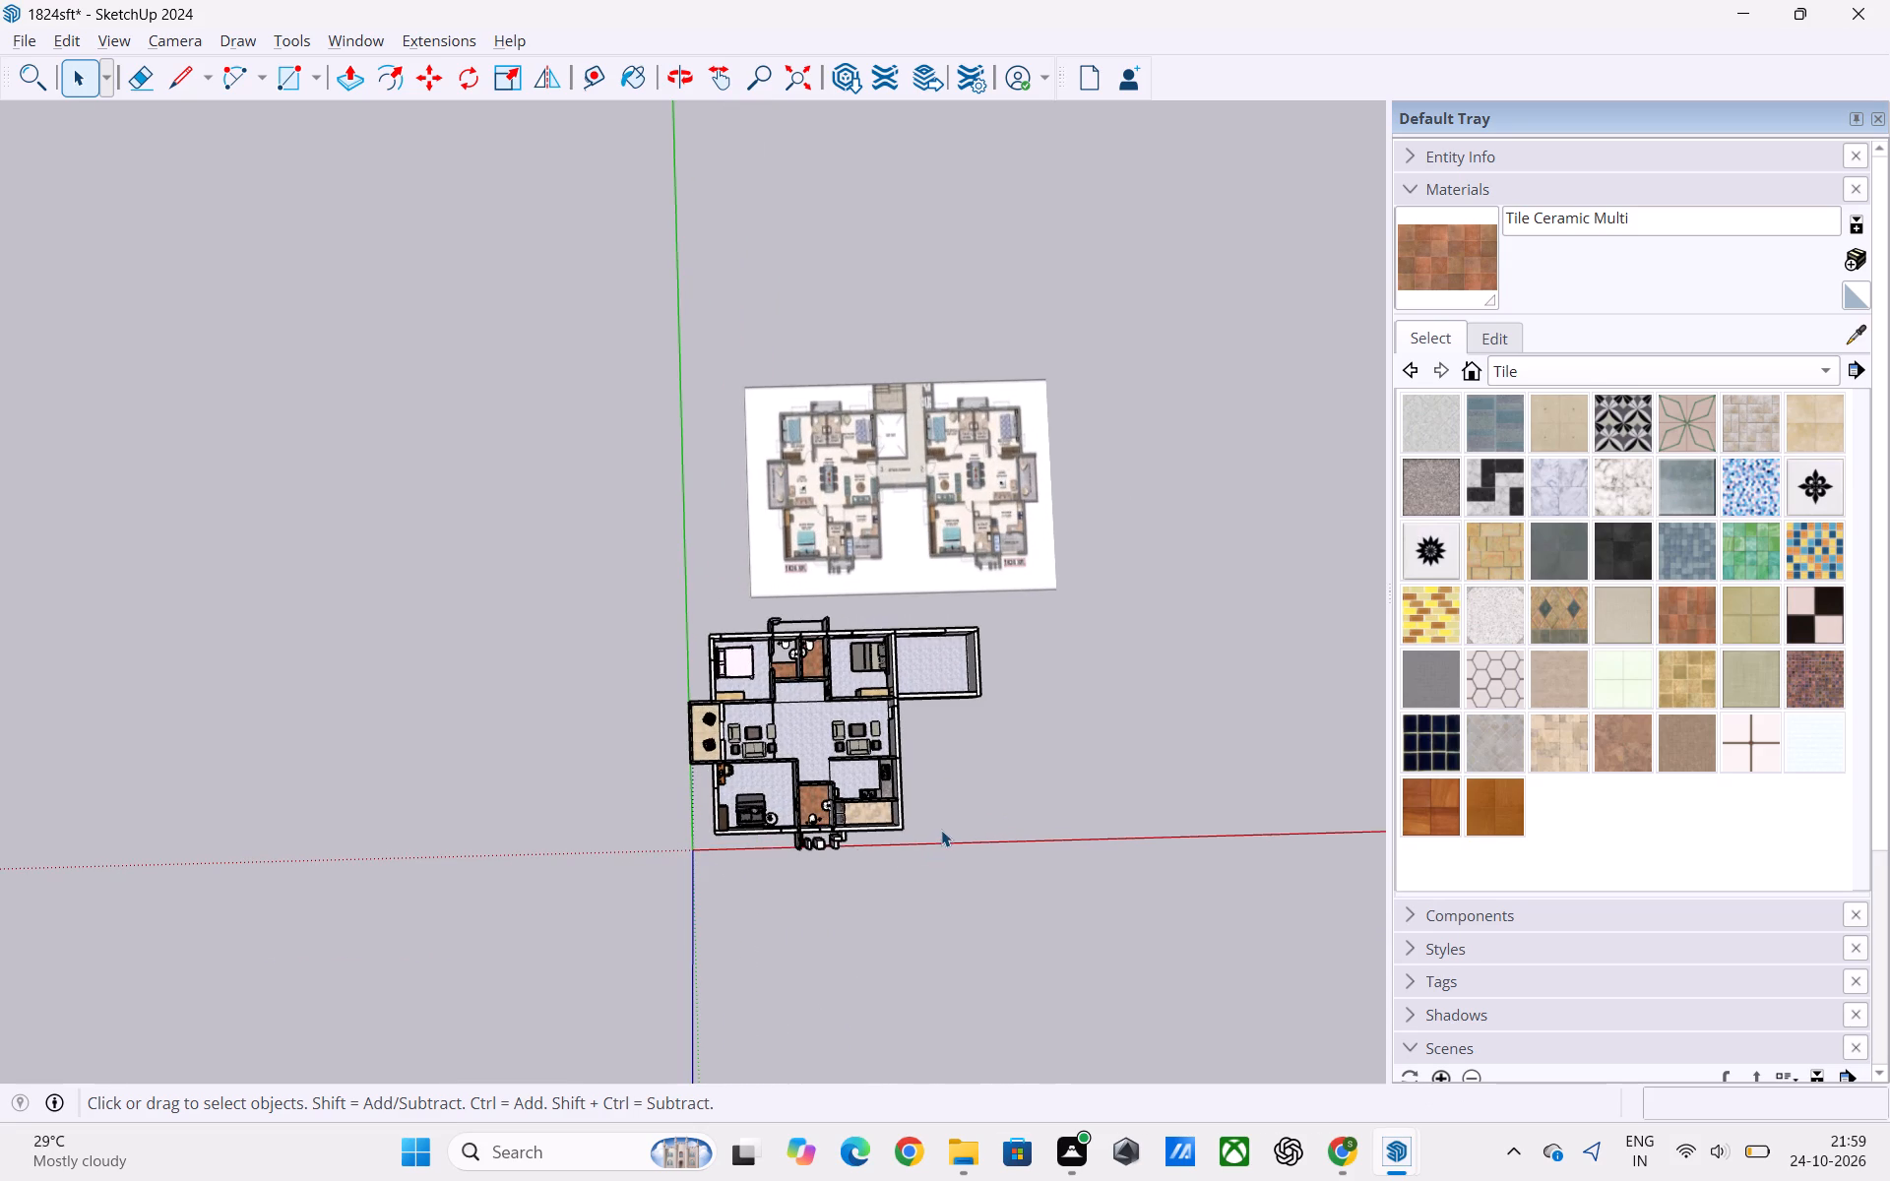
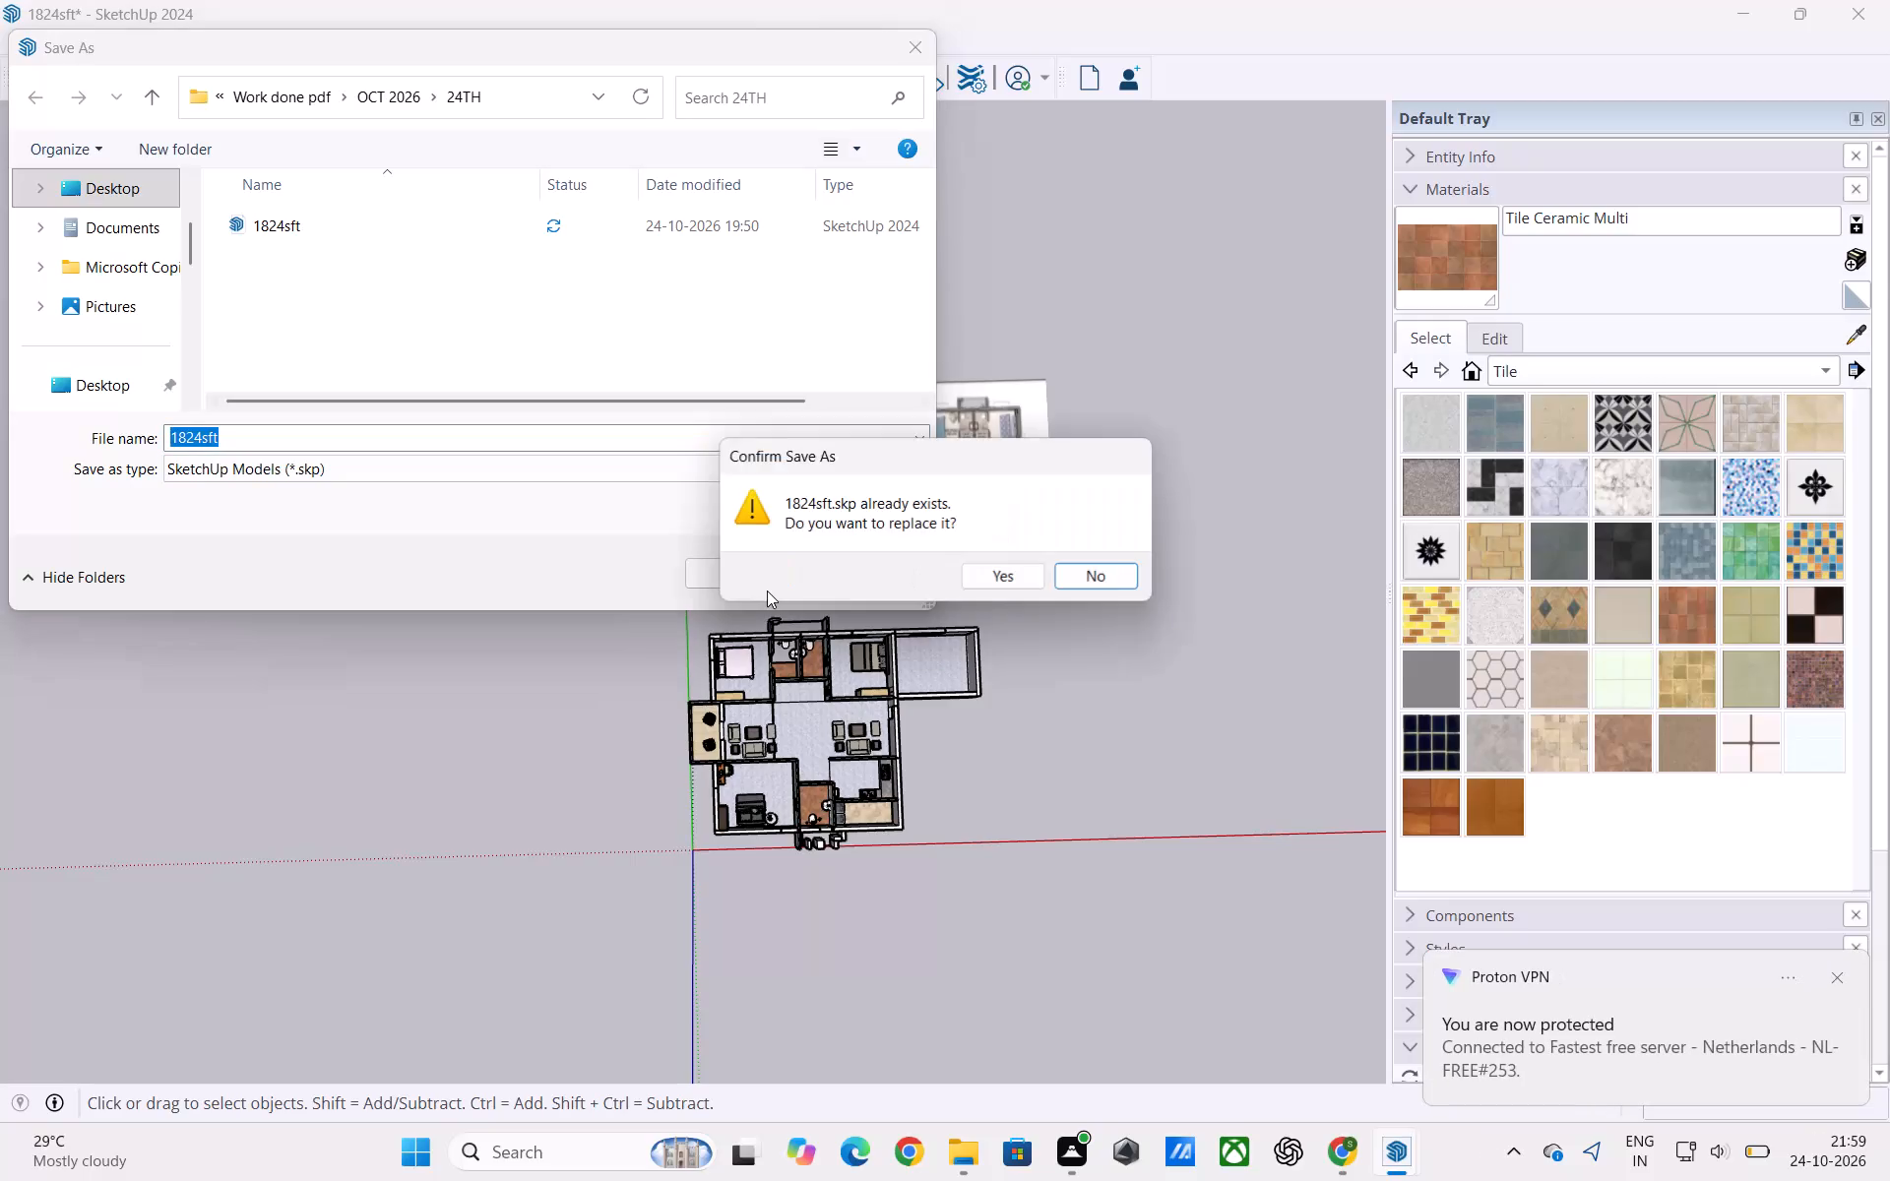
# Save the model as 1824sft in the 24TH folder, replacing the existing file.
pyautogui.click(986, 579)
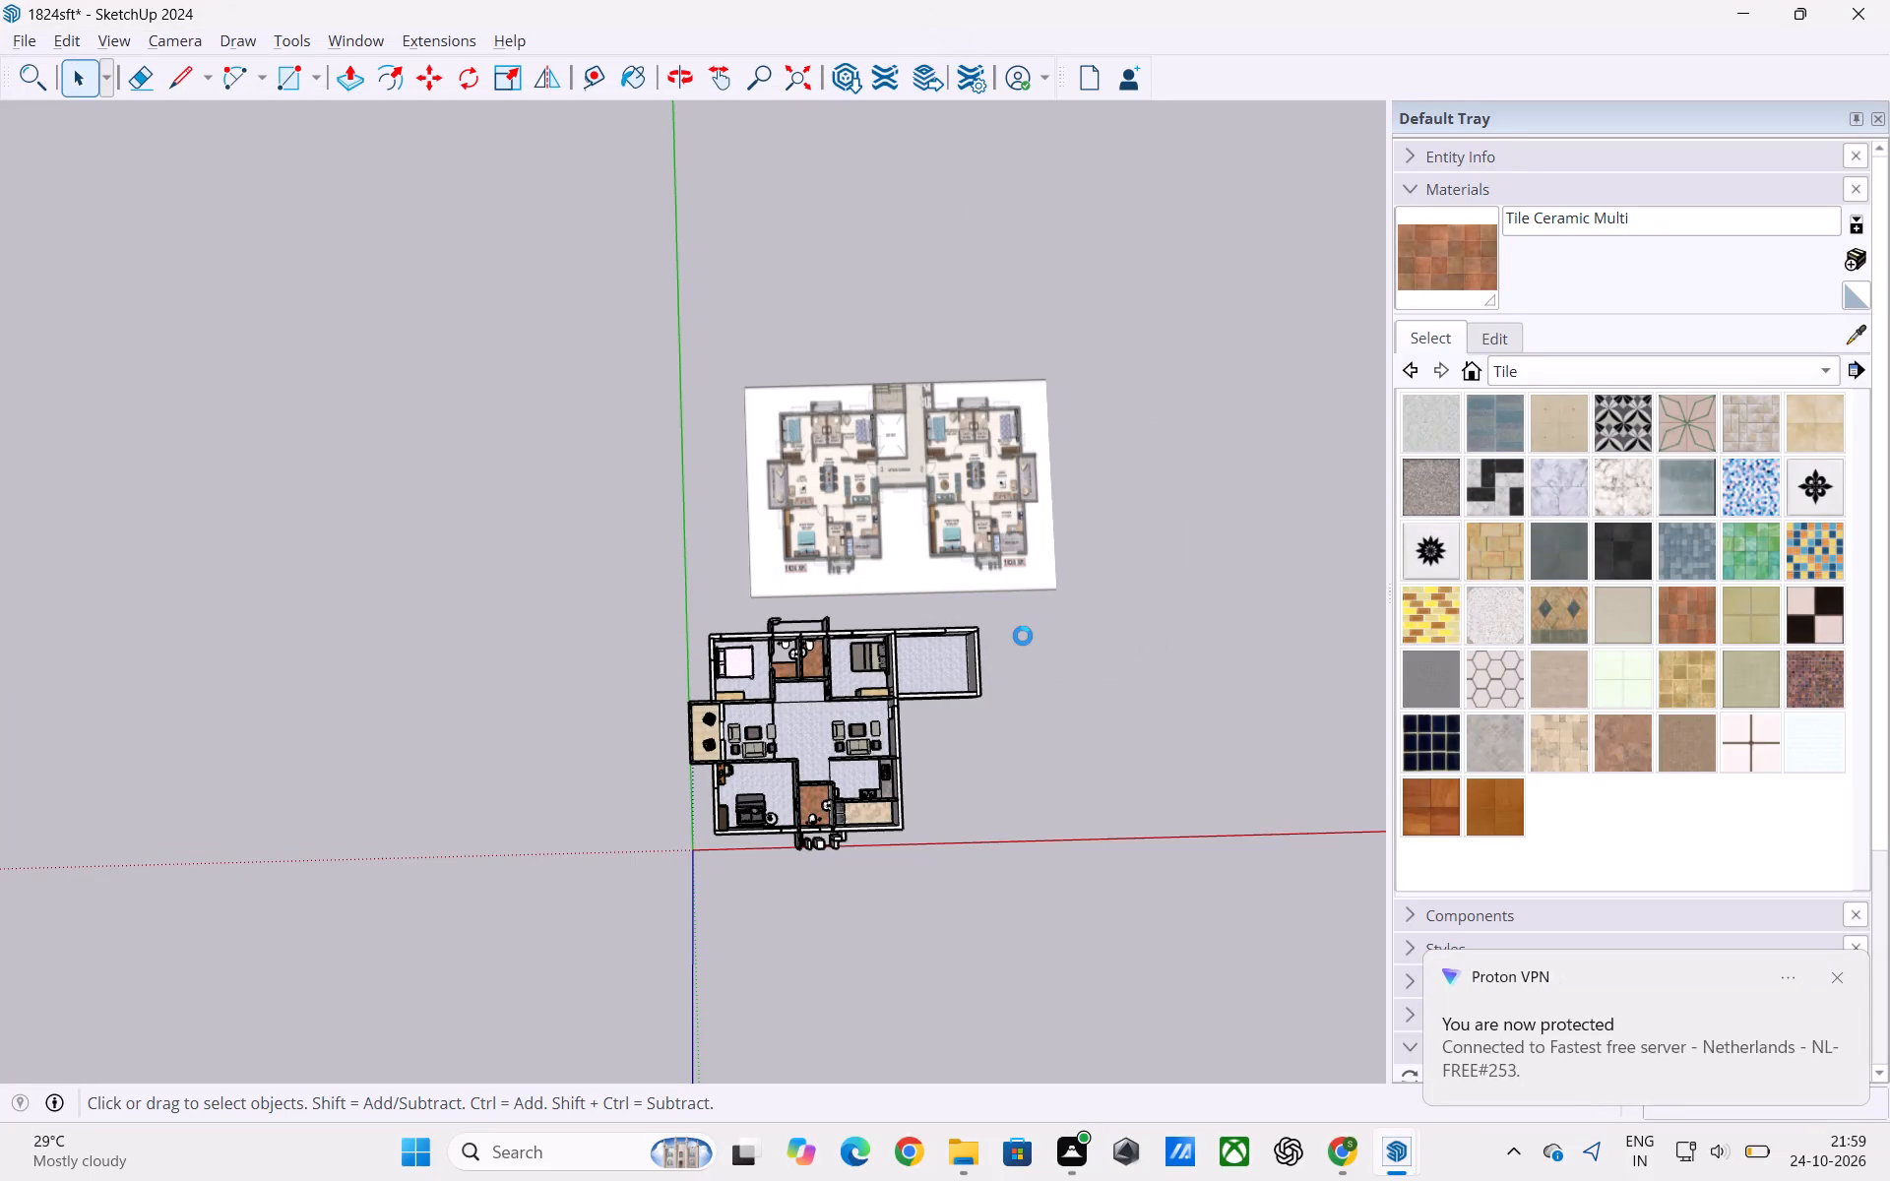